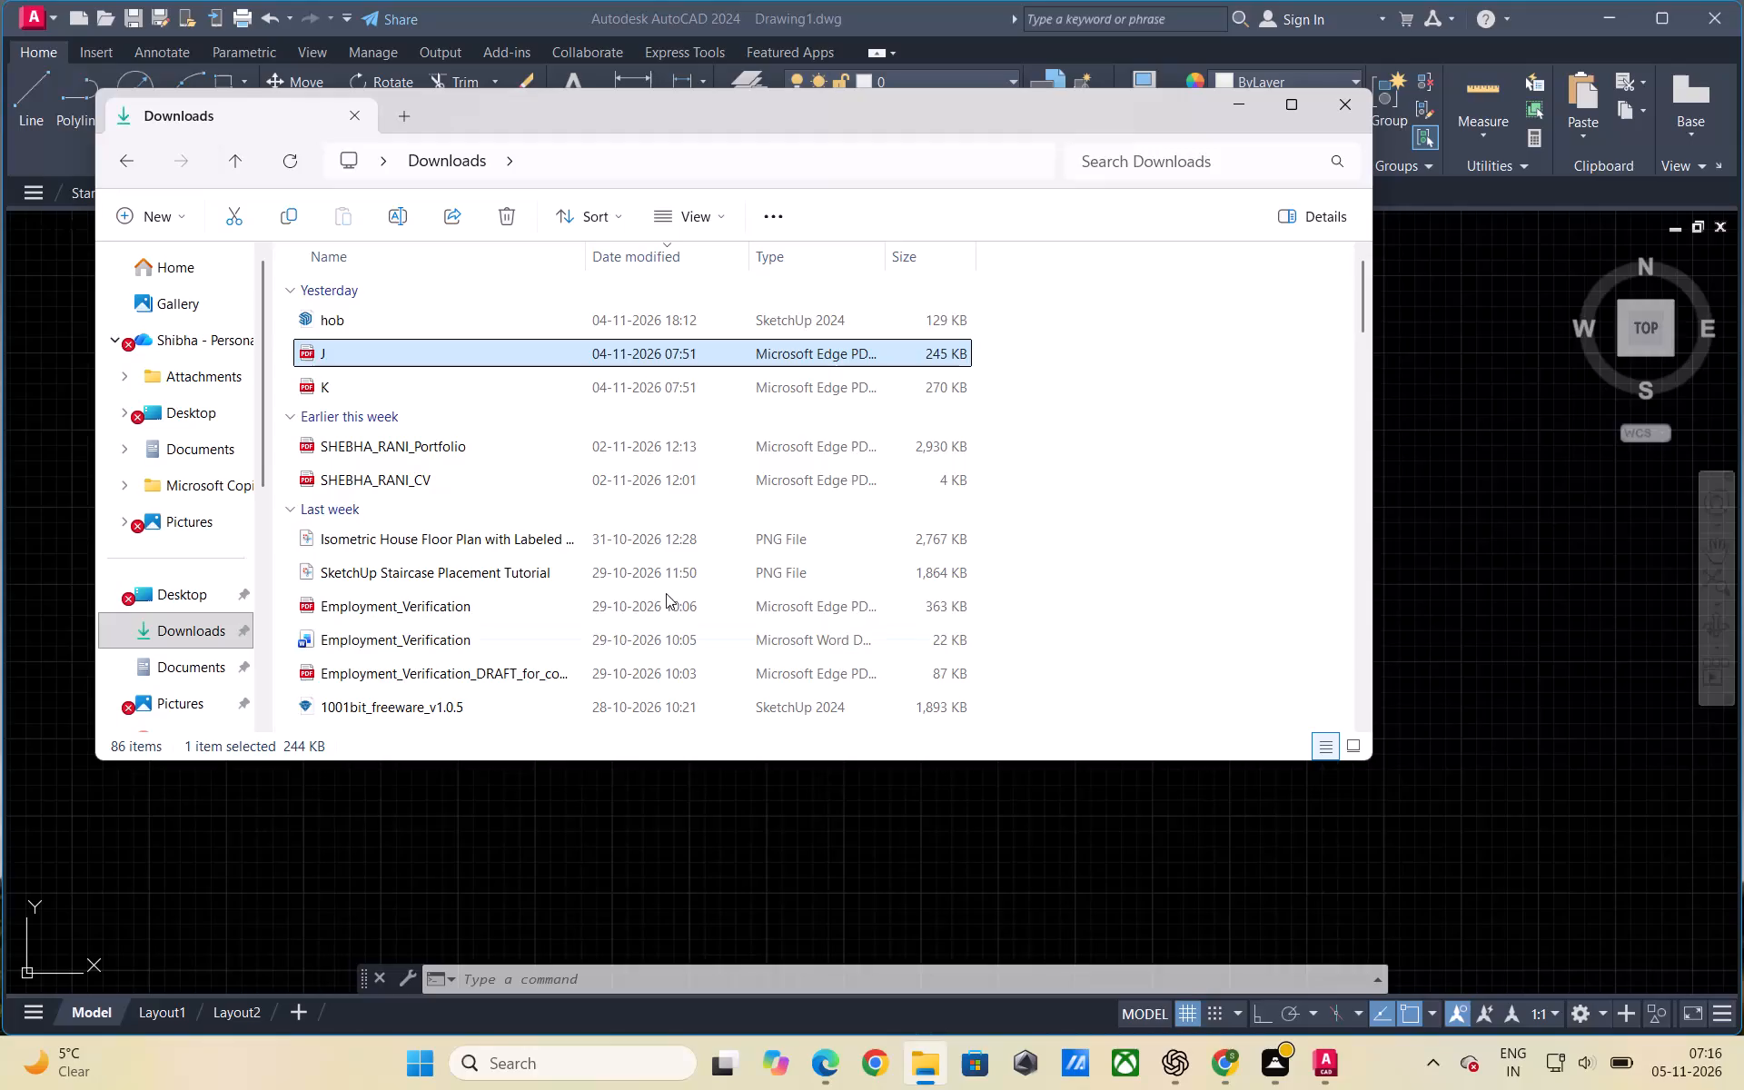
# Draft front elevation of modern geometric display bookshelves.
pyautogui.click(161, 518)
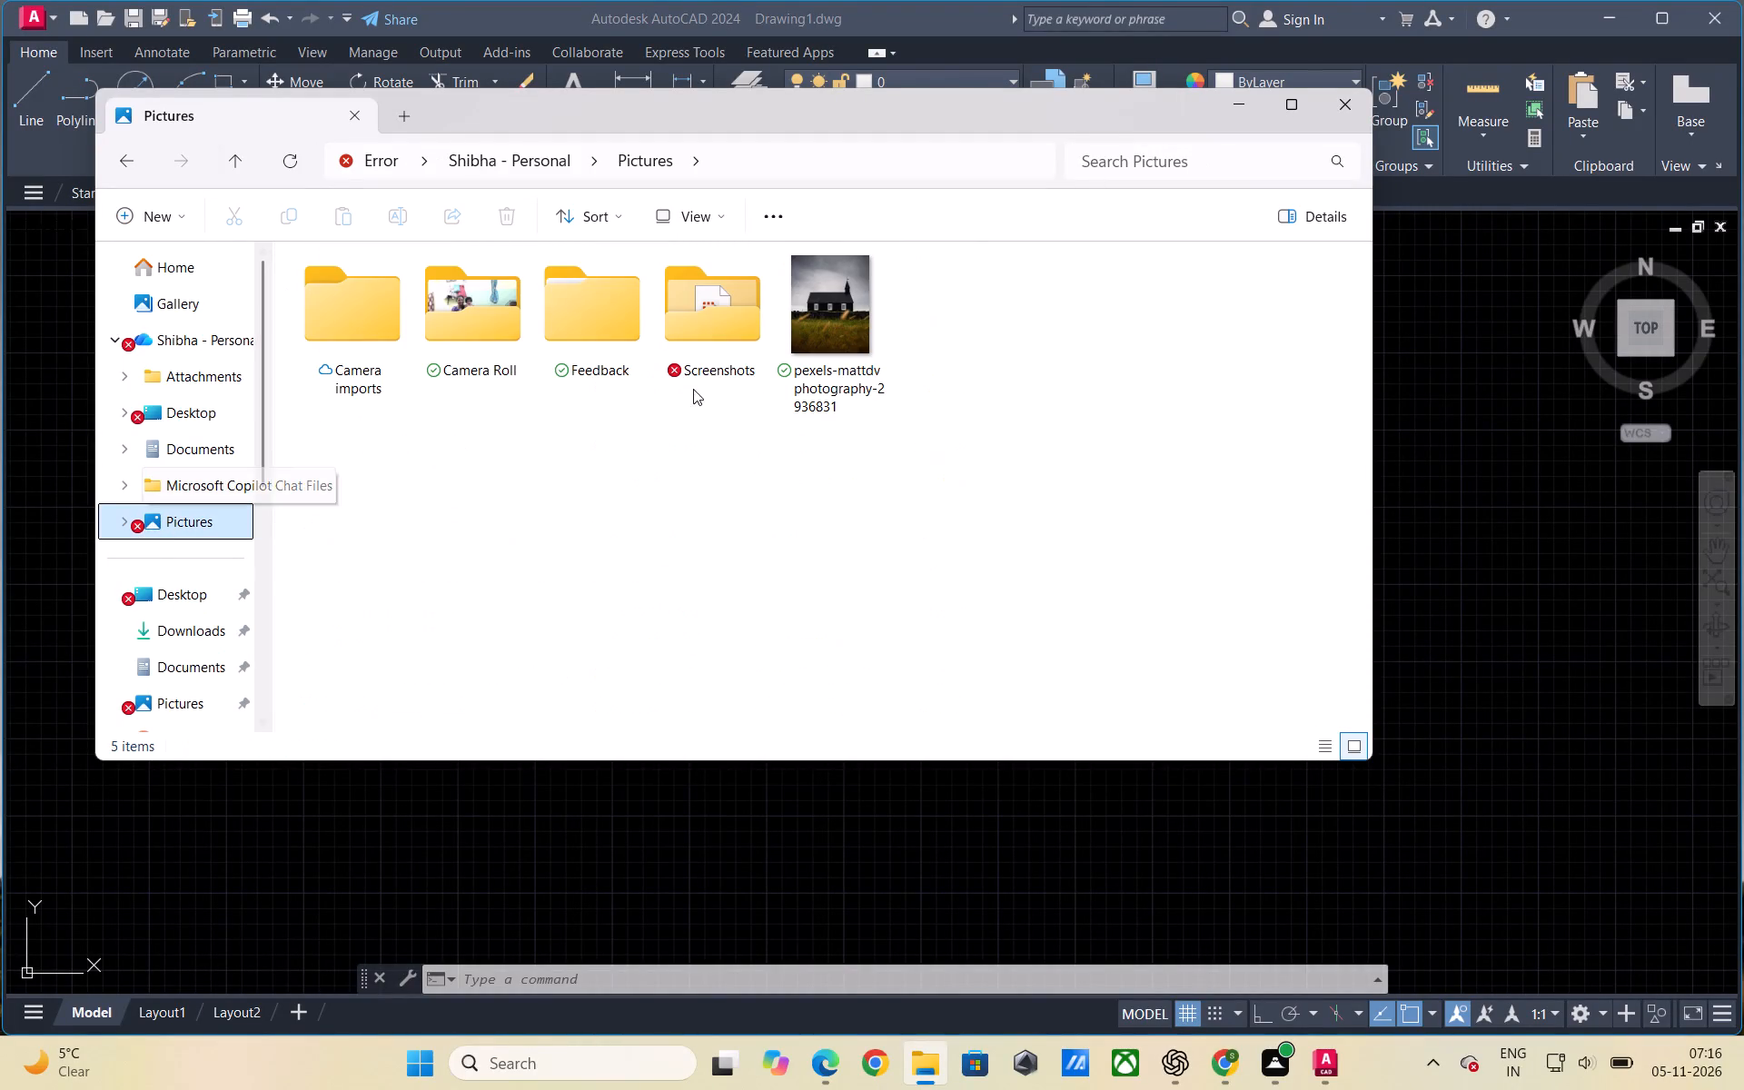
pyautogui.doubleClick(695, 327)
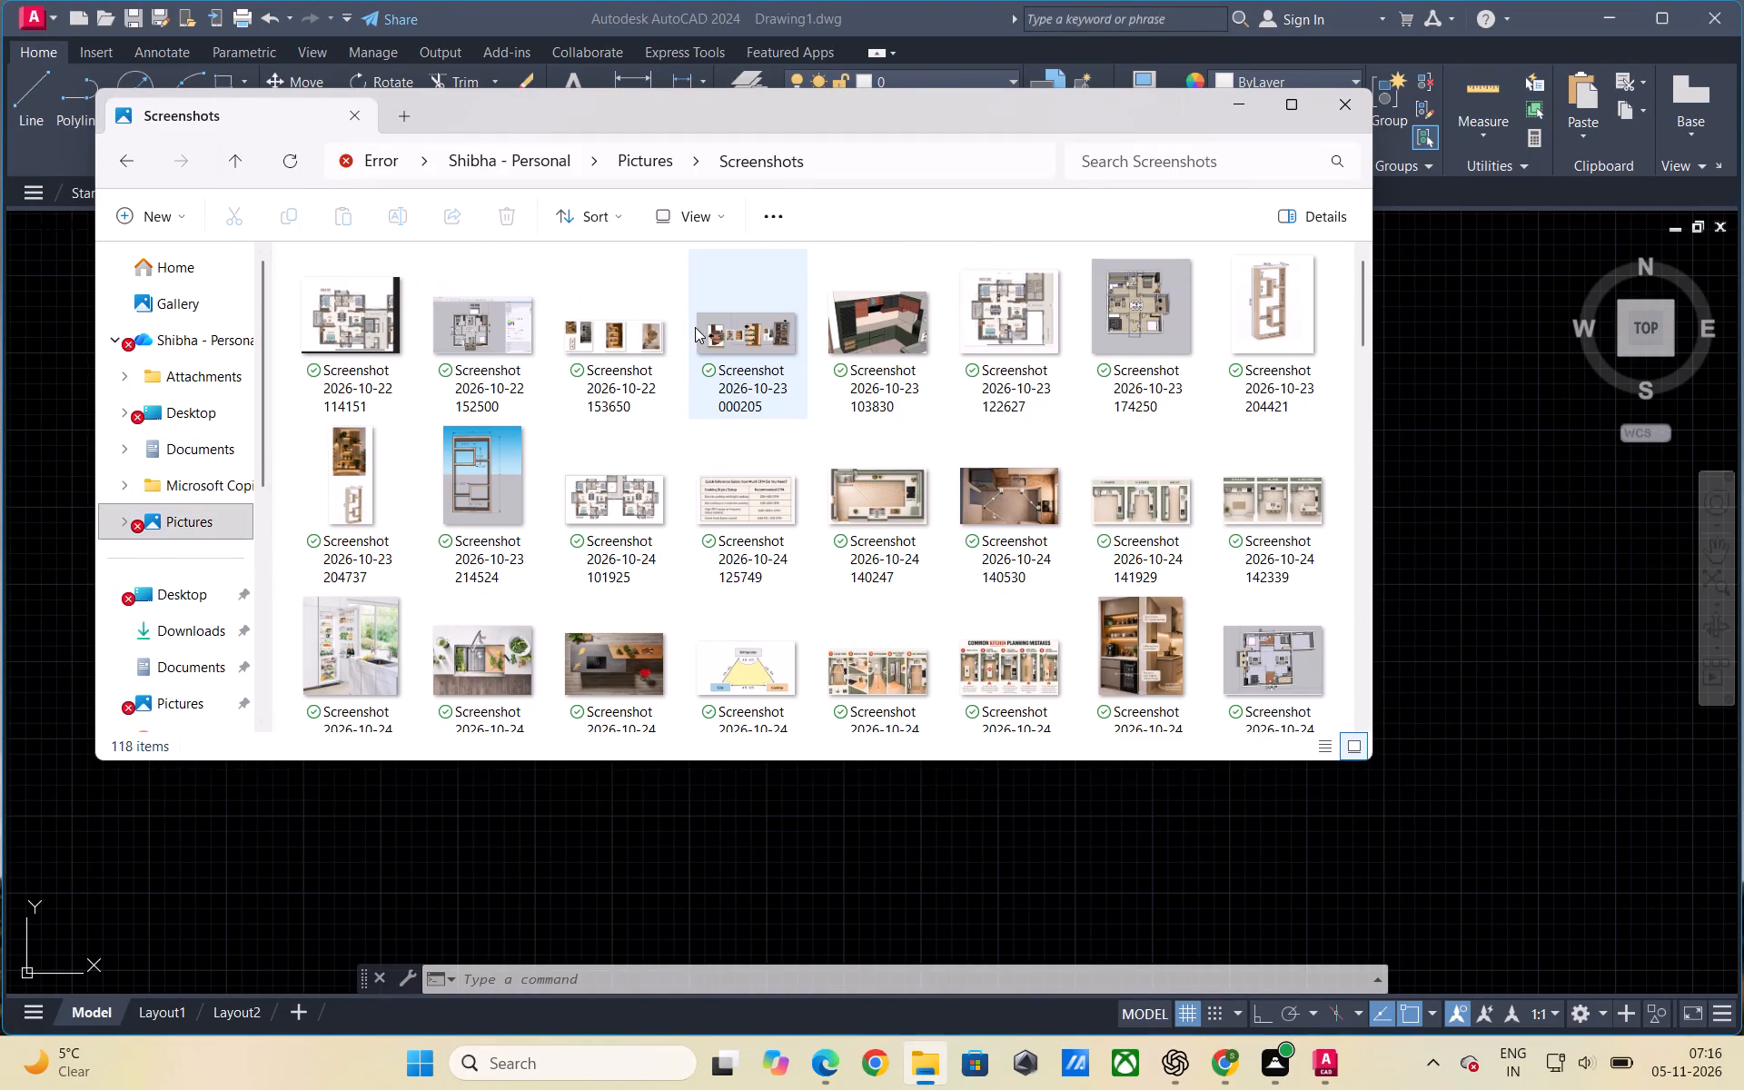
pyautogui.moveTo(1359, 311); pyautogui.dragTo(1362, 610)
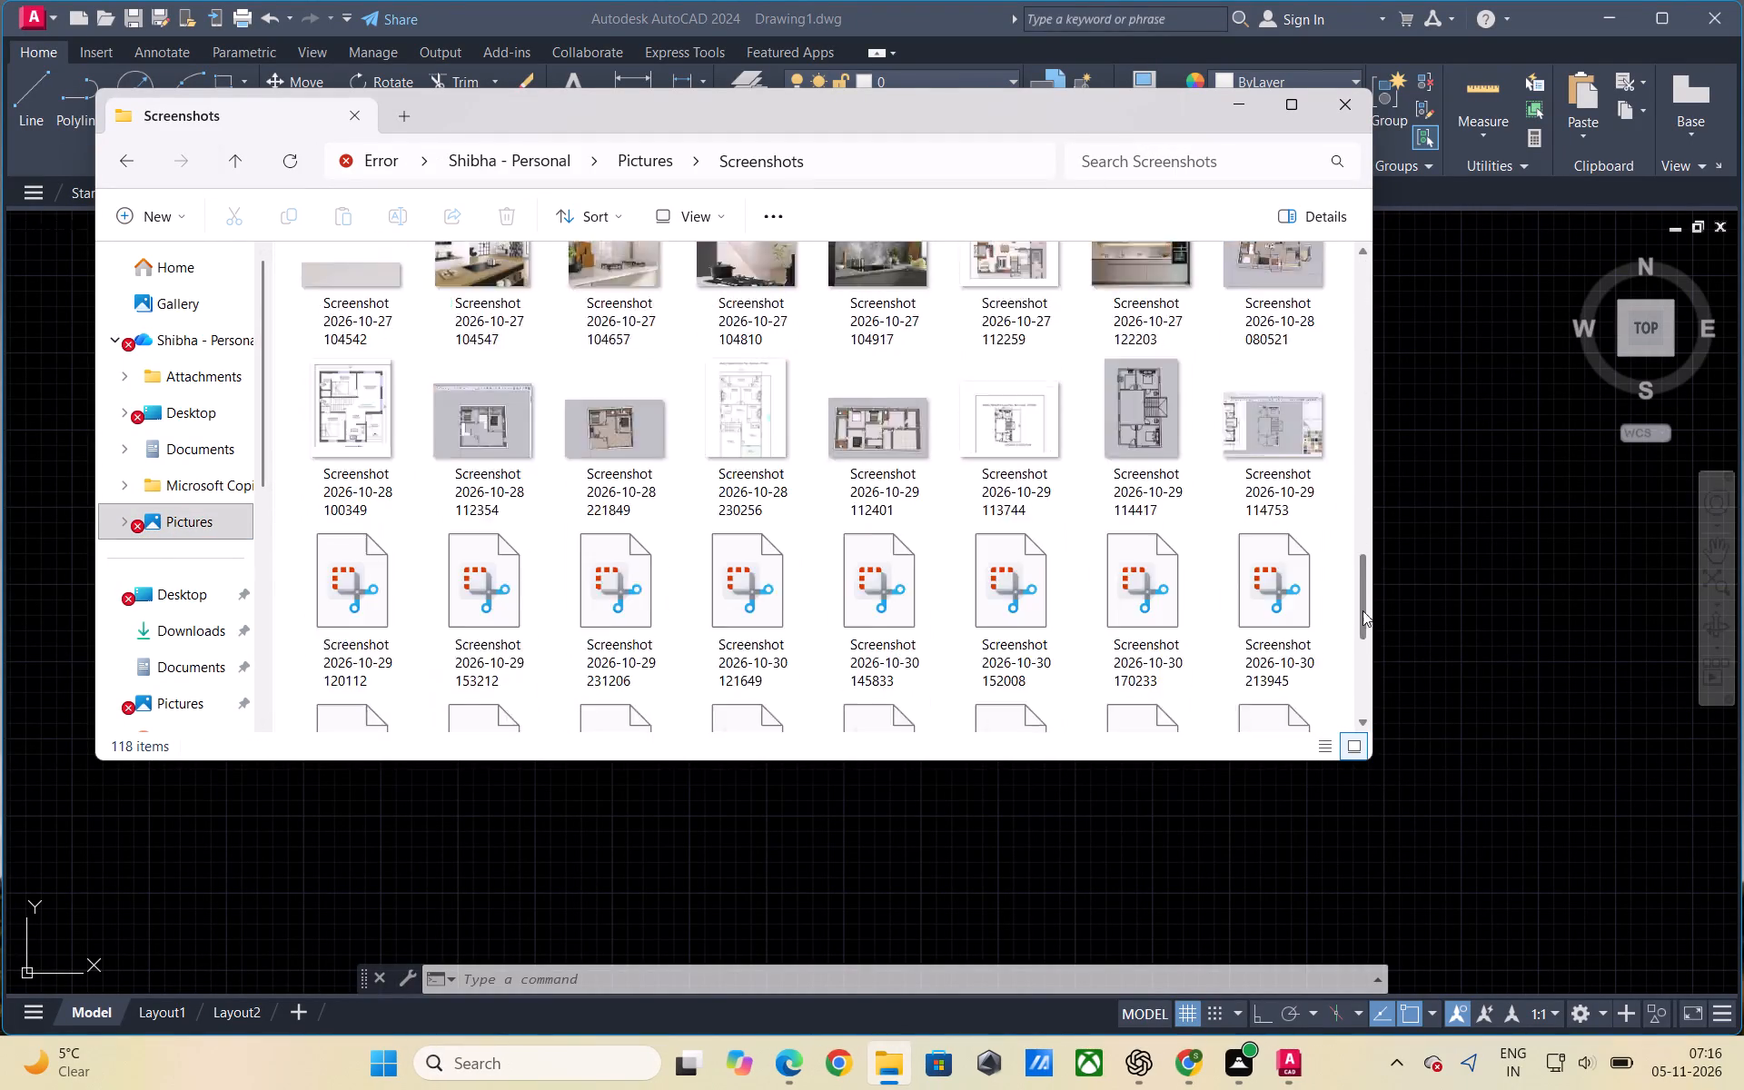
pyautogui.moveTo(1362, 610); pyautogui.dragTo(1362, 732)
pyautogui.rightClick(1006, 619)
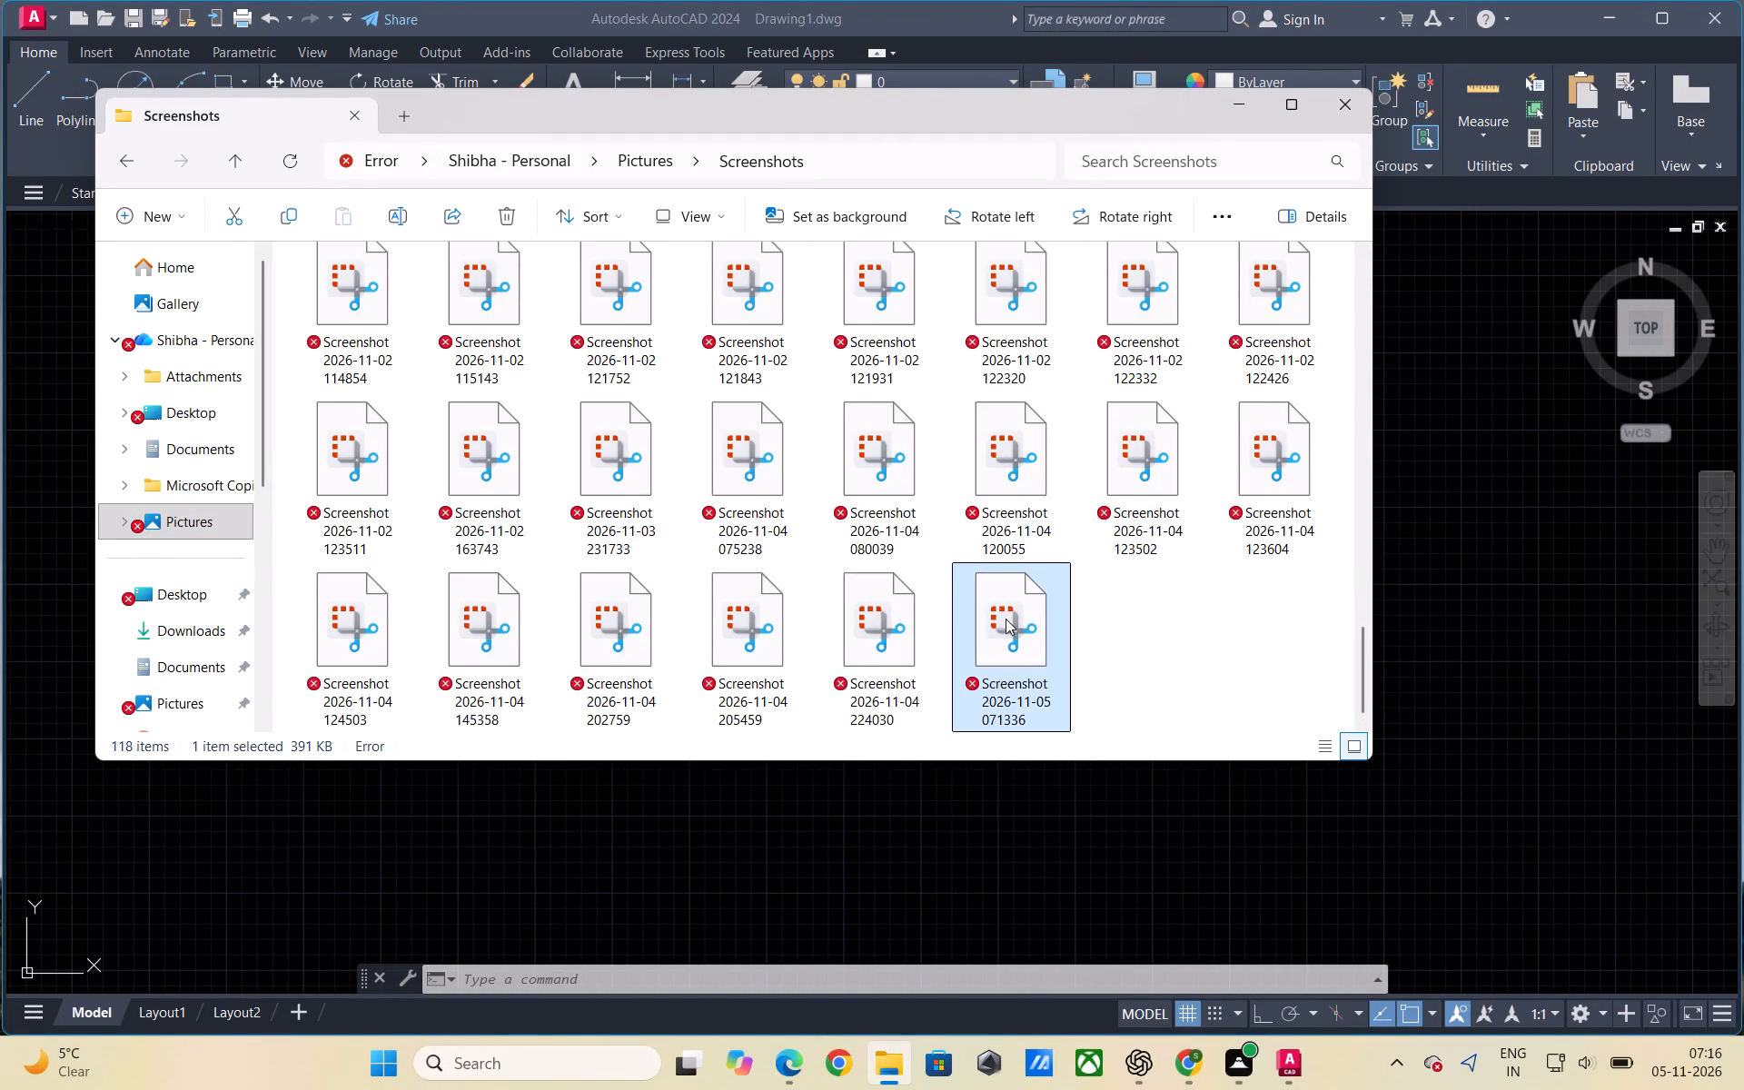
pyautogui.click(1111, 40)
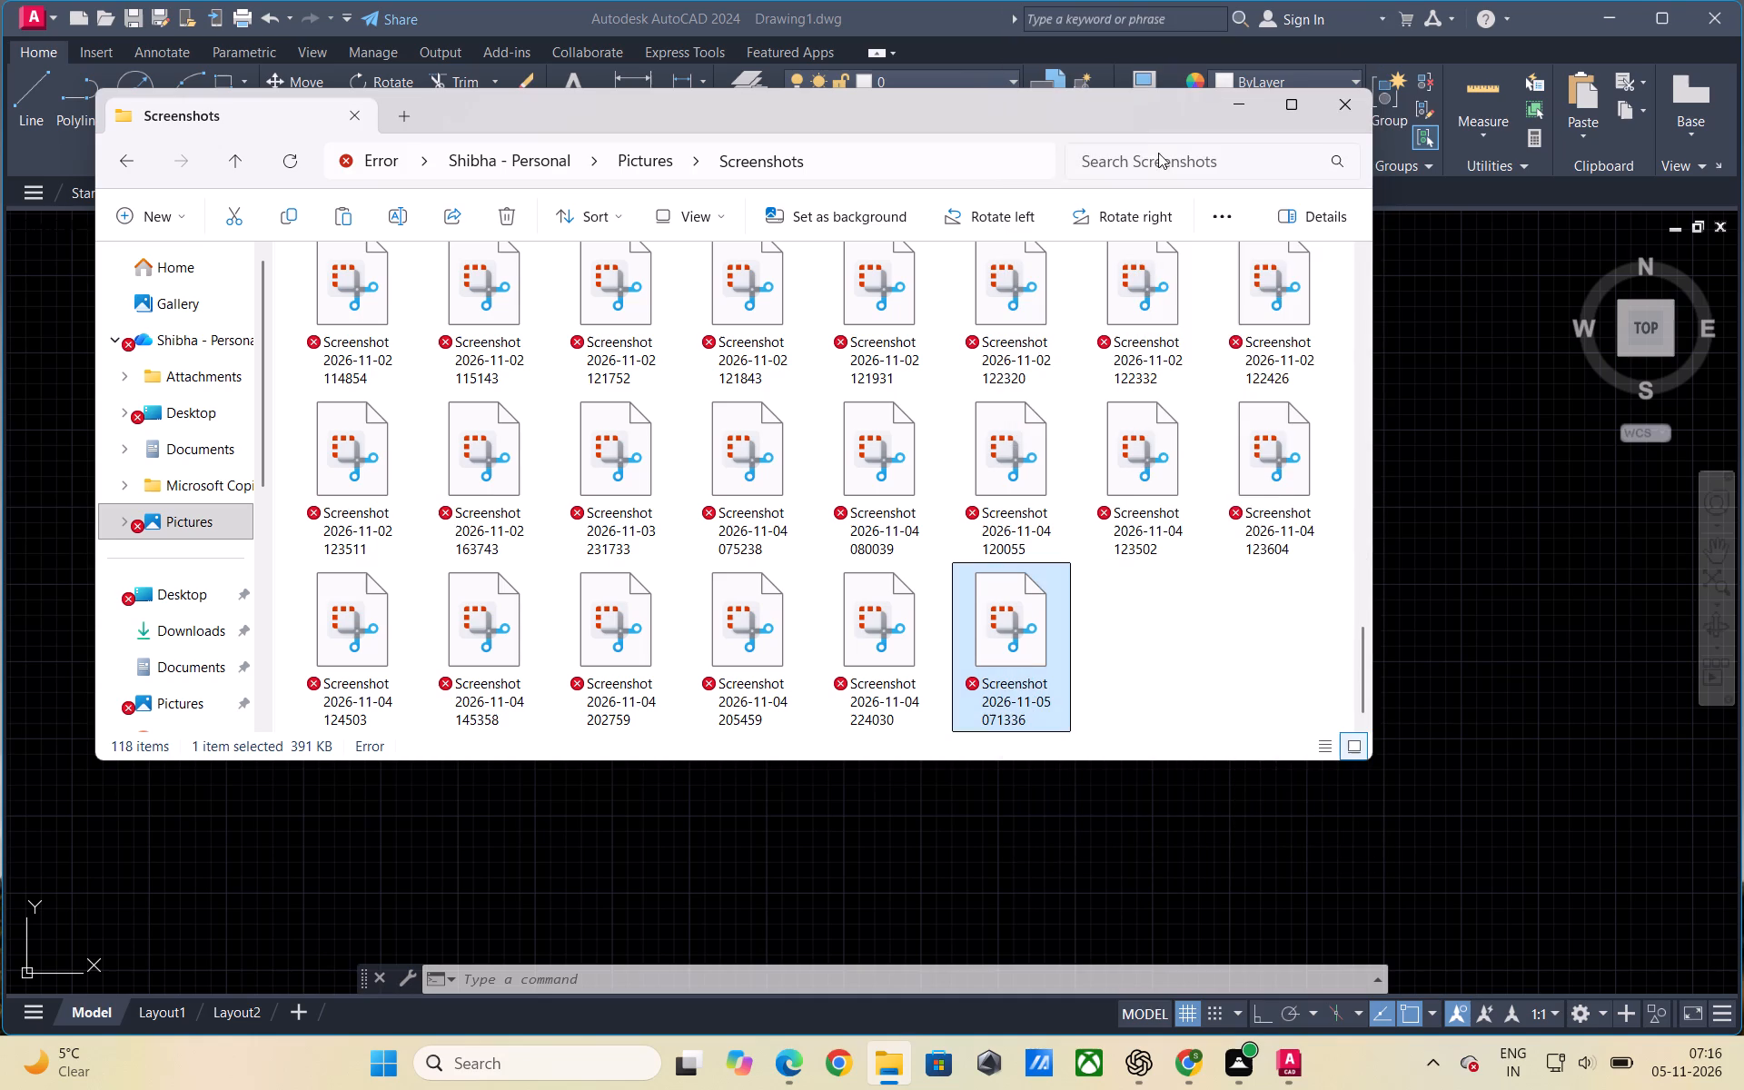
pyautogui.click(1251, 102)
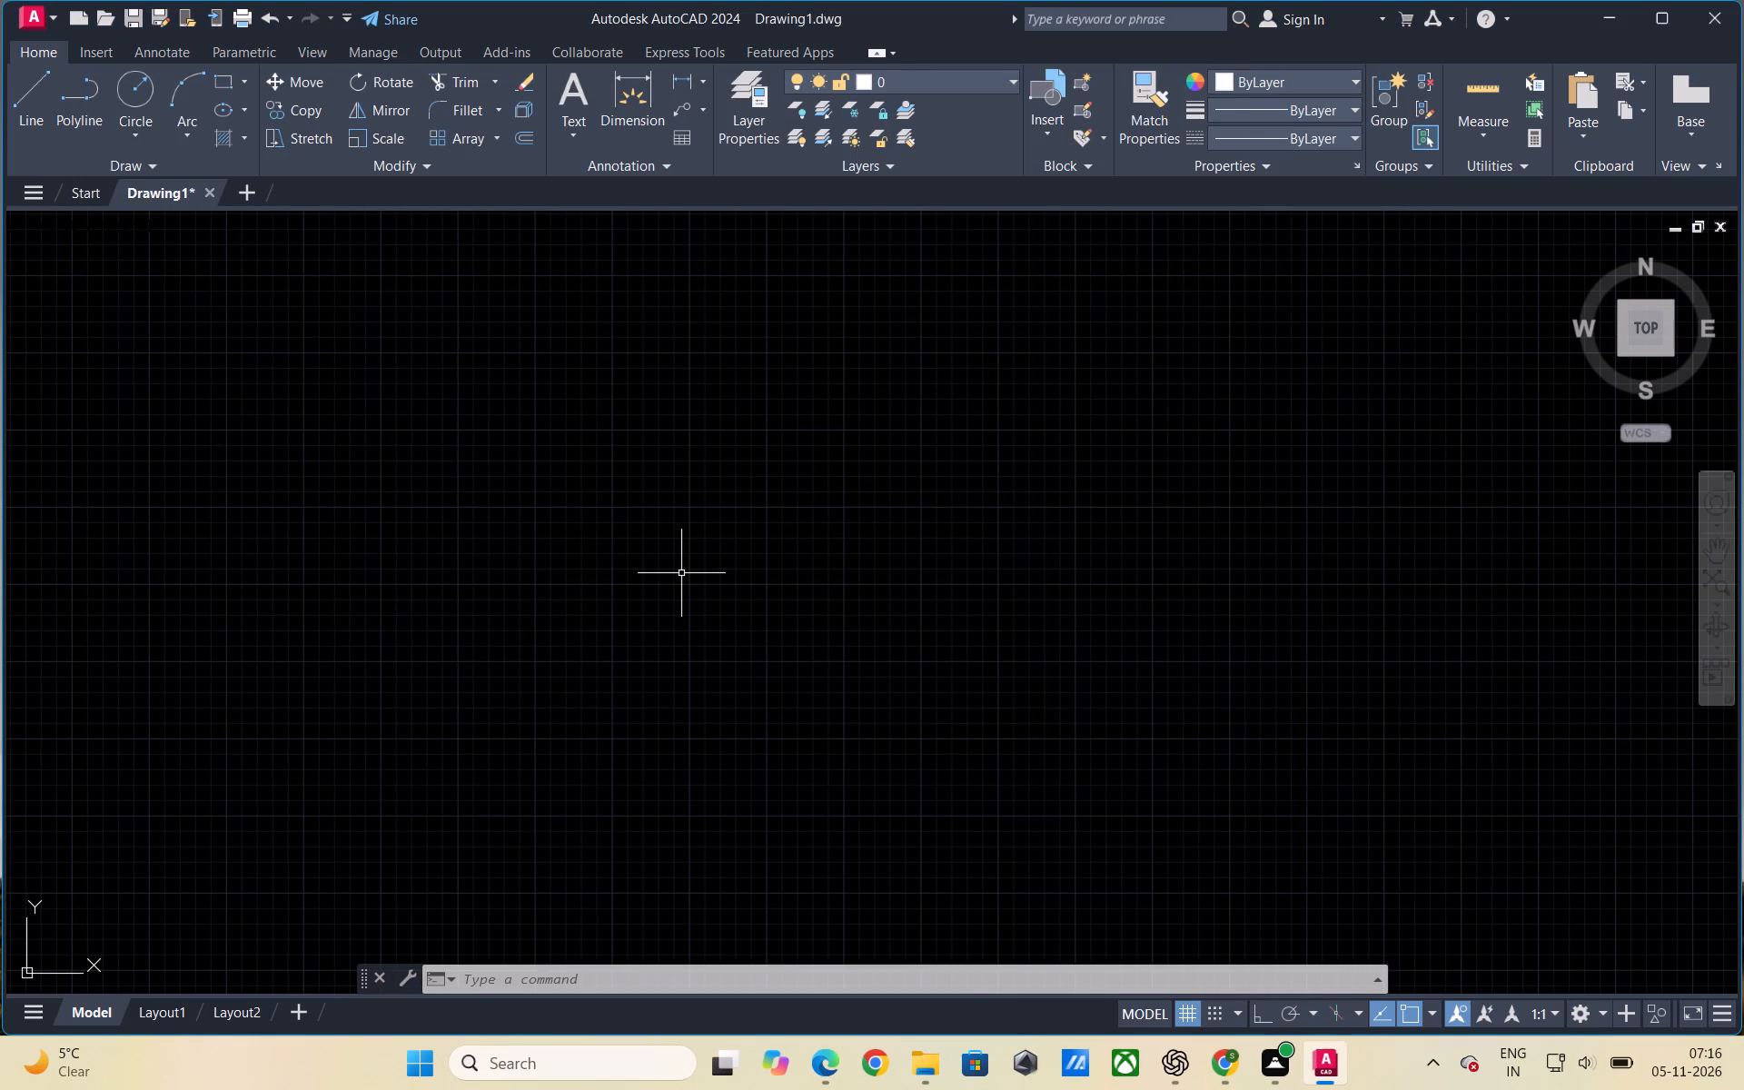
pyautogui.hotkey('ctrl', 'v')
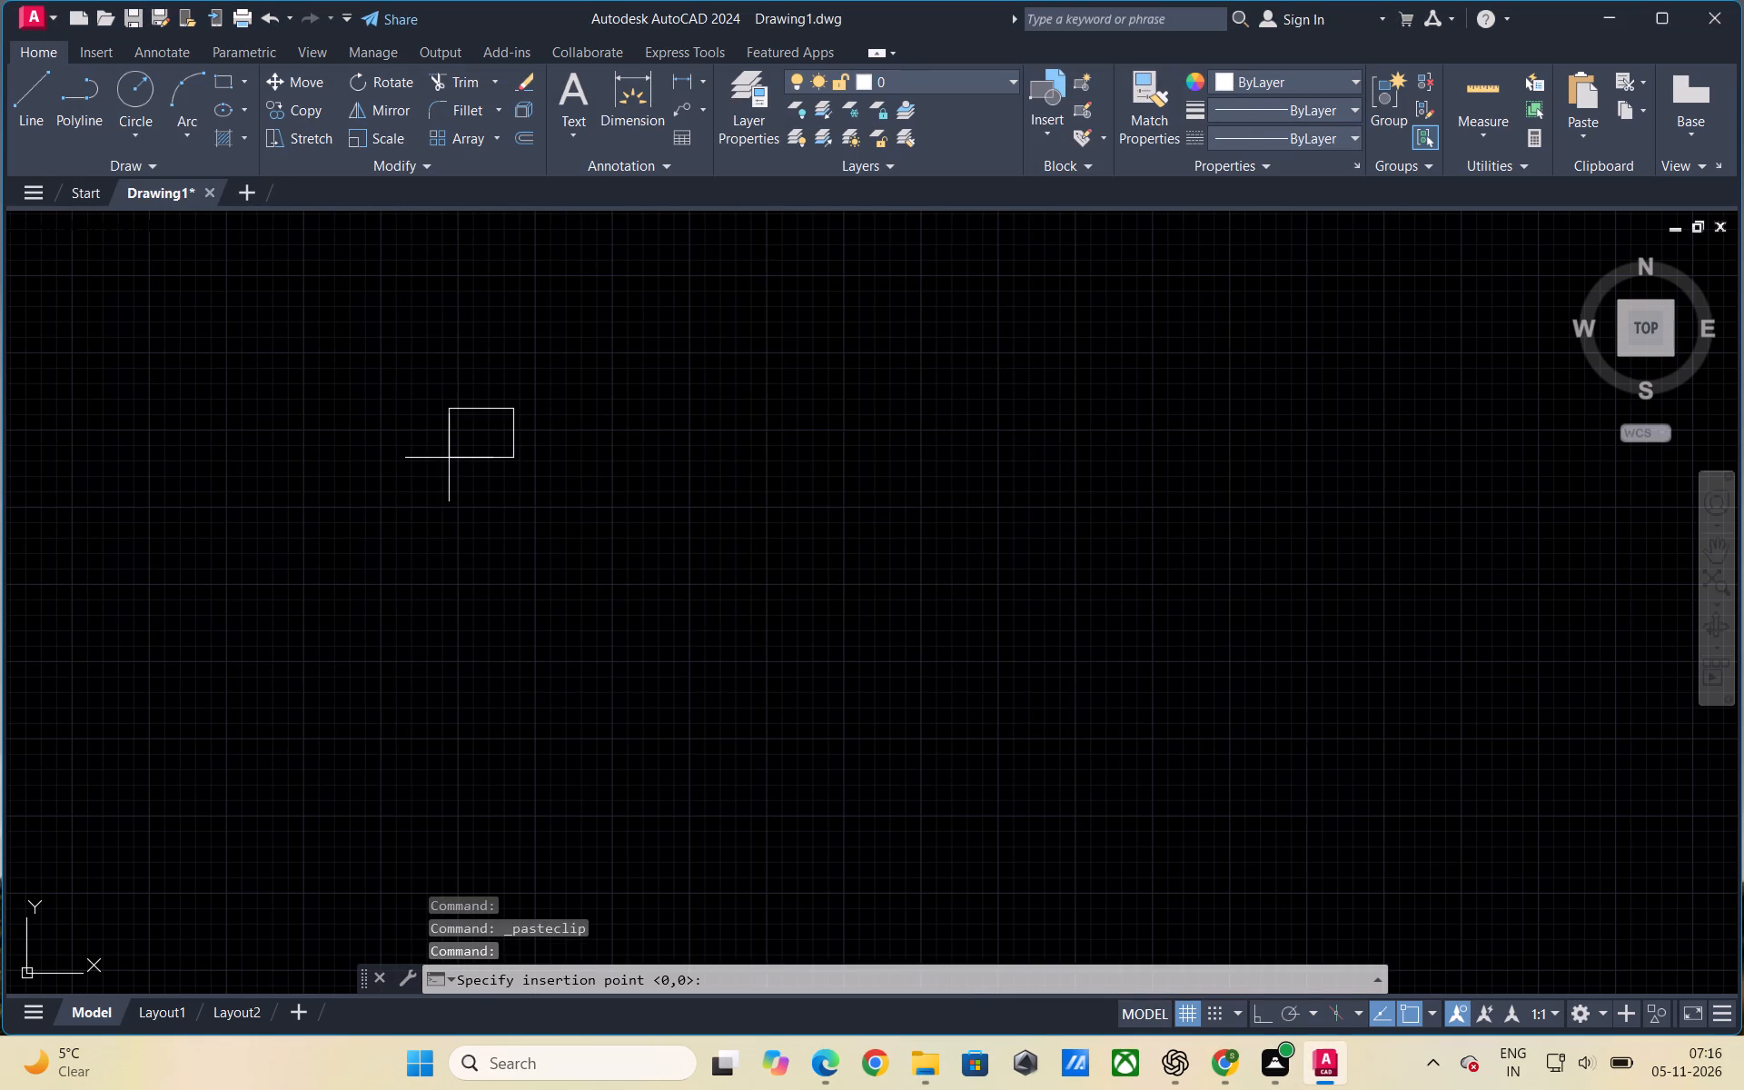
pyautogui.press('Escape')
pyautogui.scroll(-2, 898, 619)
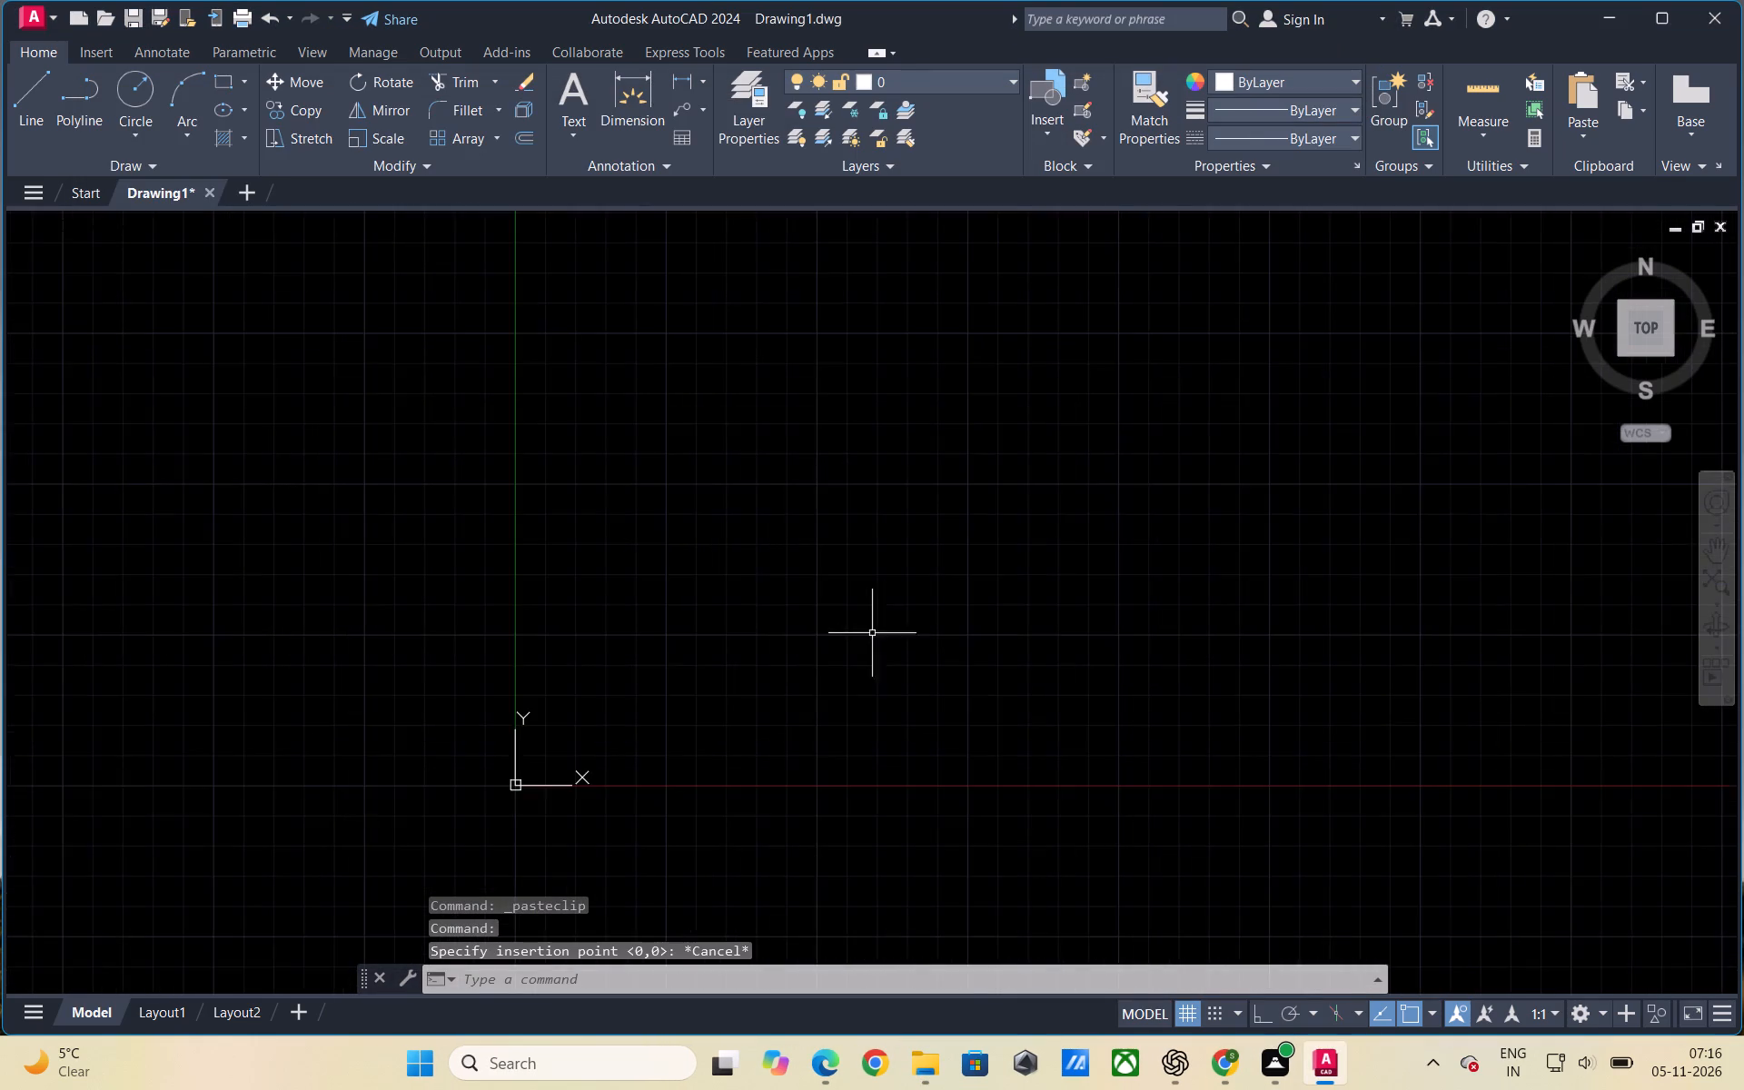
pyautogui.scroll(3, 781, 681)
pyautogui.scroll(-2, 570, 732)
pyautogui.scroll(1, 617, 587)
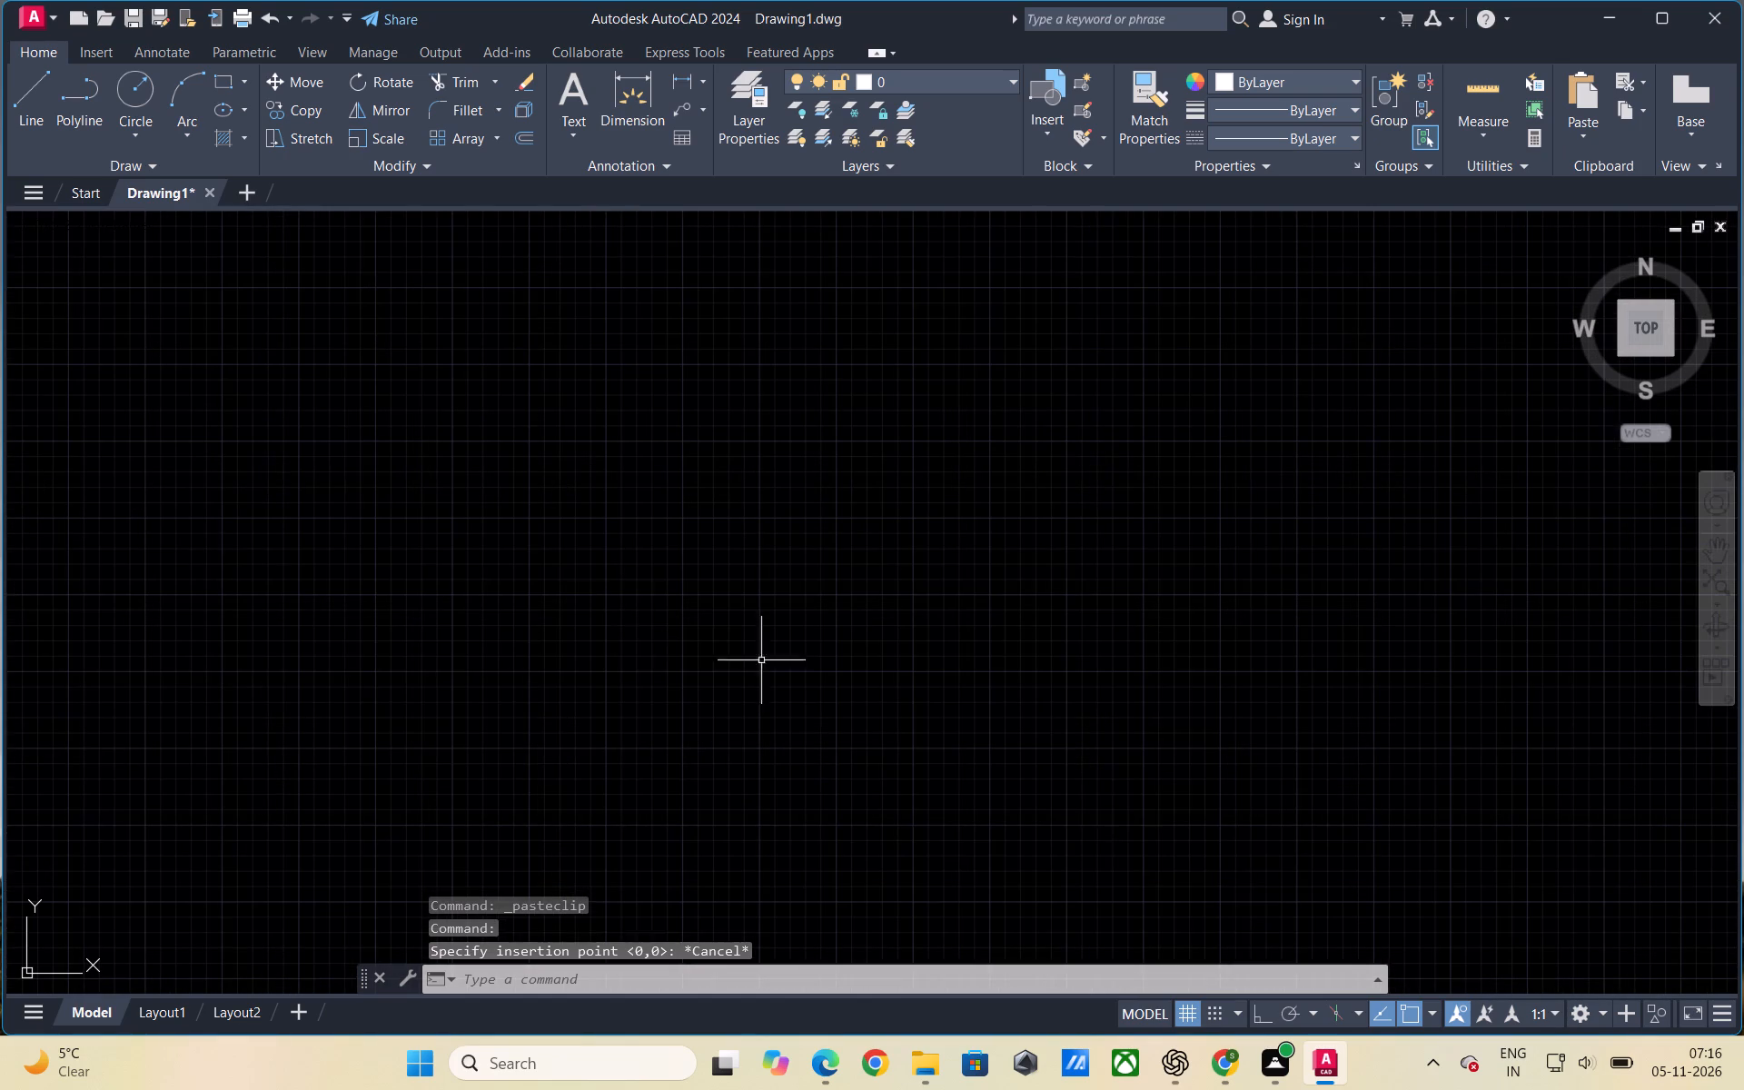
# Turn off the grid display in the drawing area.
pyautogui.click(1196, 1011)
pyautogui.scroll(-1, 803, 775)
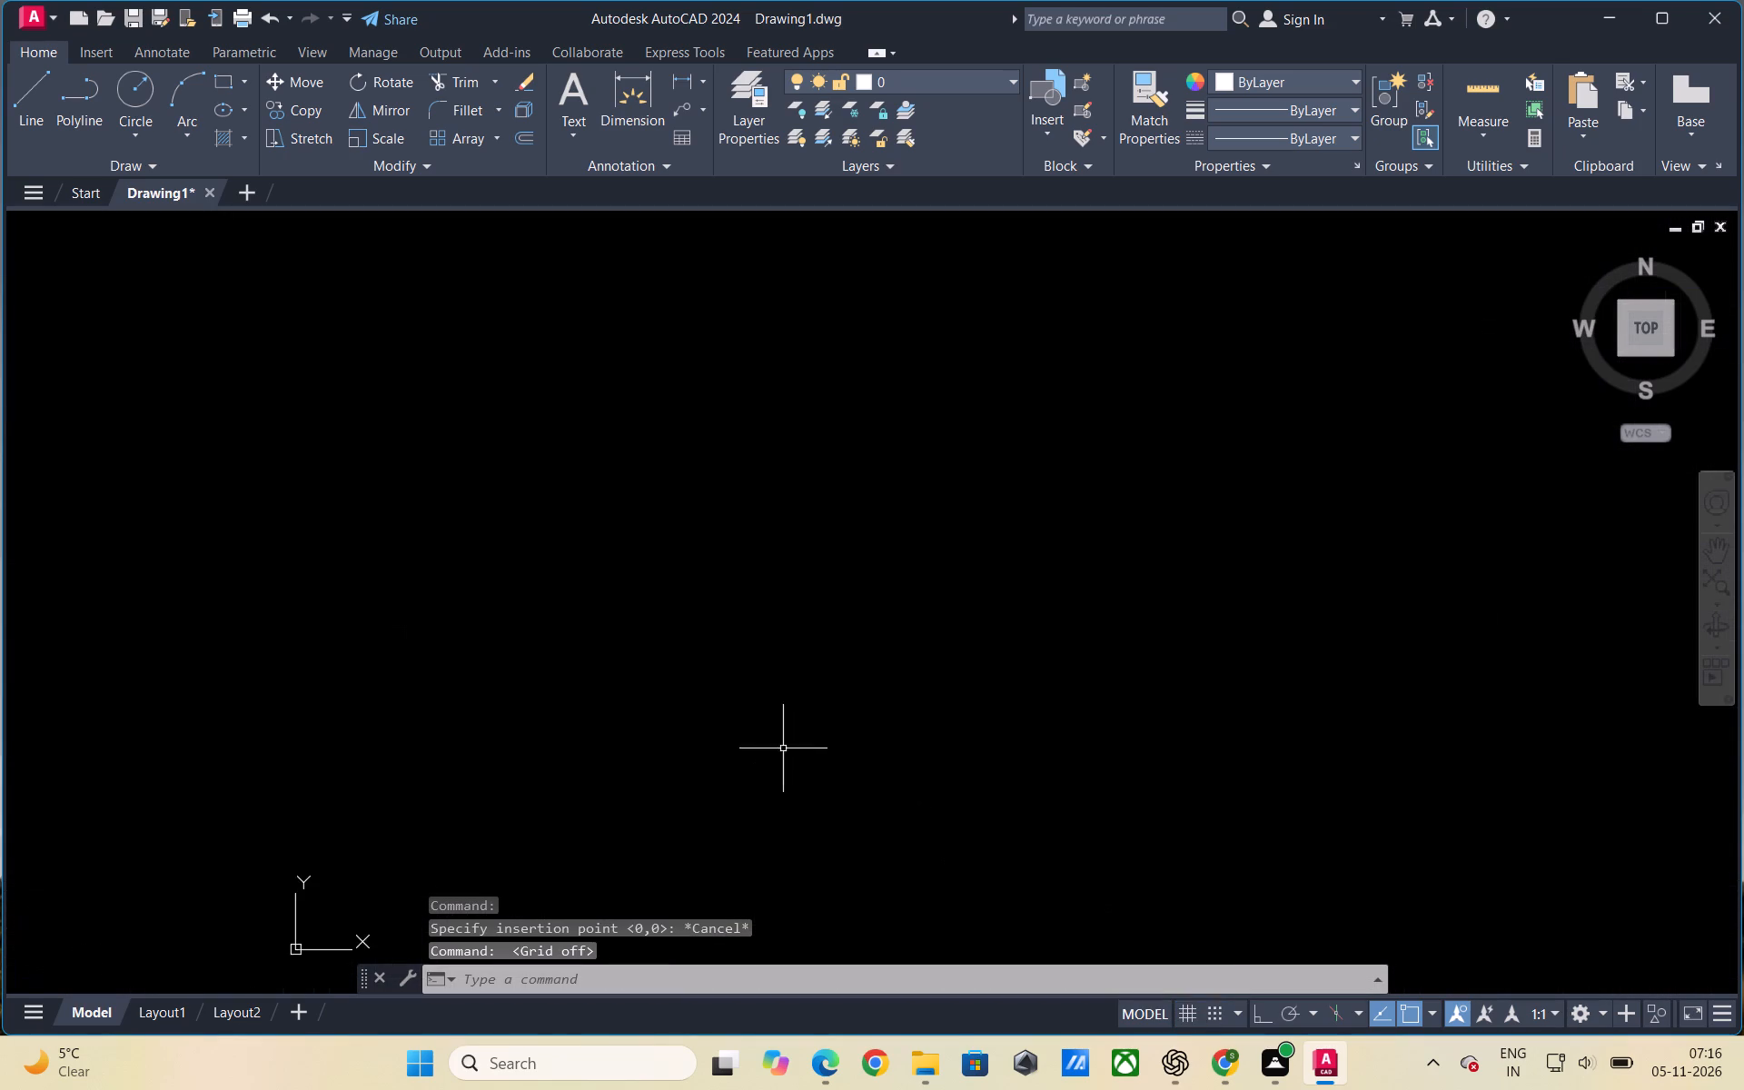
pyautogui.scroll(1, 783, 748)
# Set the drawing's length units to Engineering with 0'-0" precision, keeping Millimeters as the insertion scale.
pyautogui.write('un')
pyautogui.press('Return')
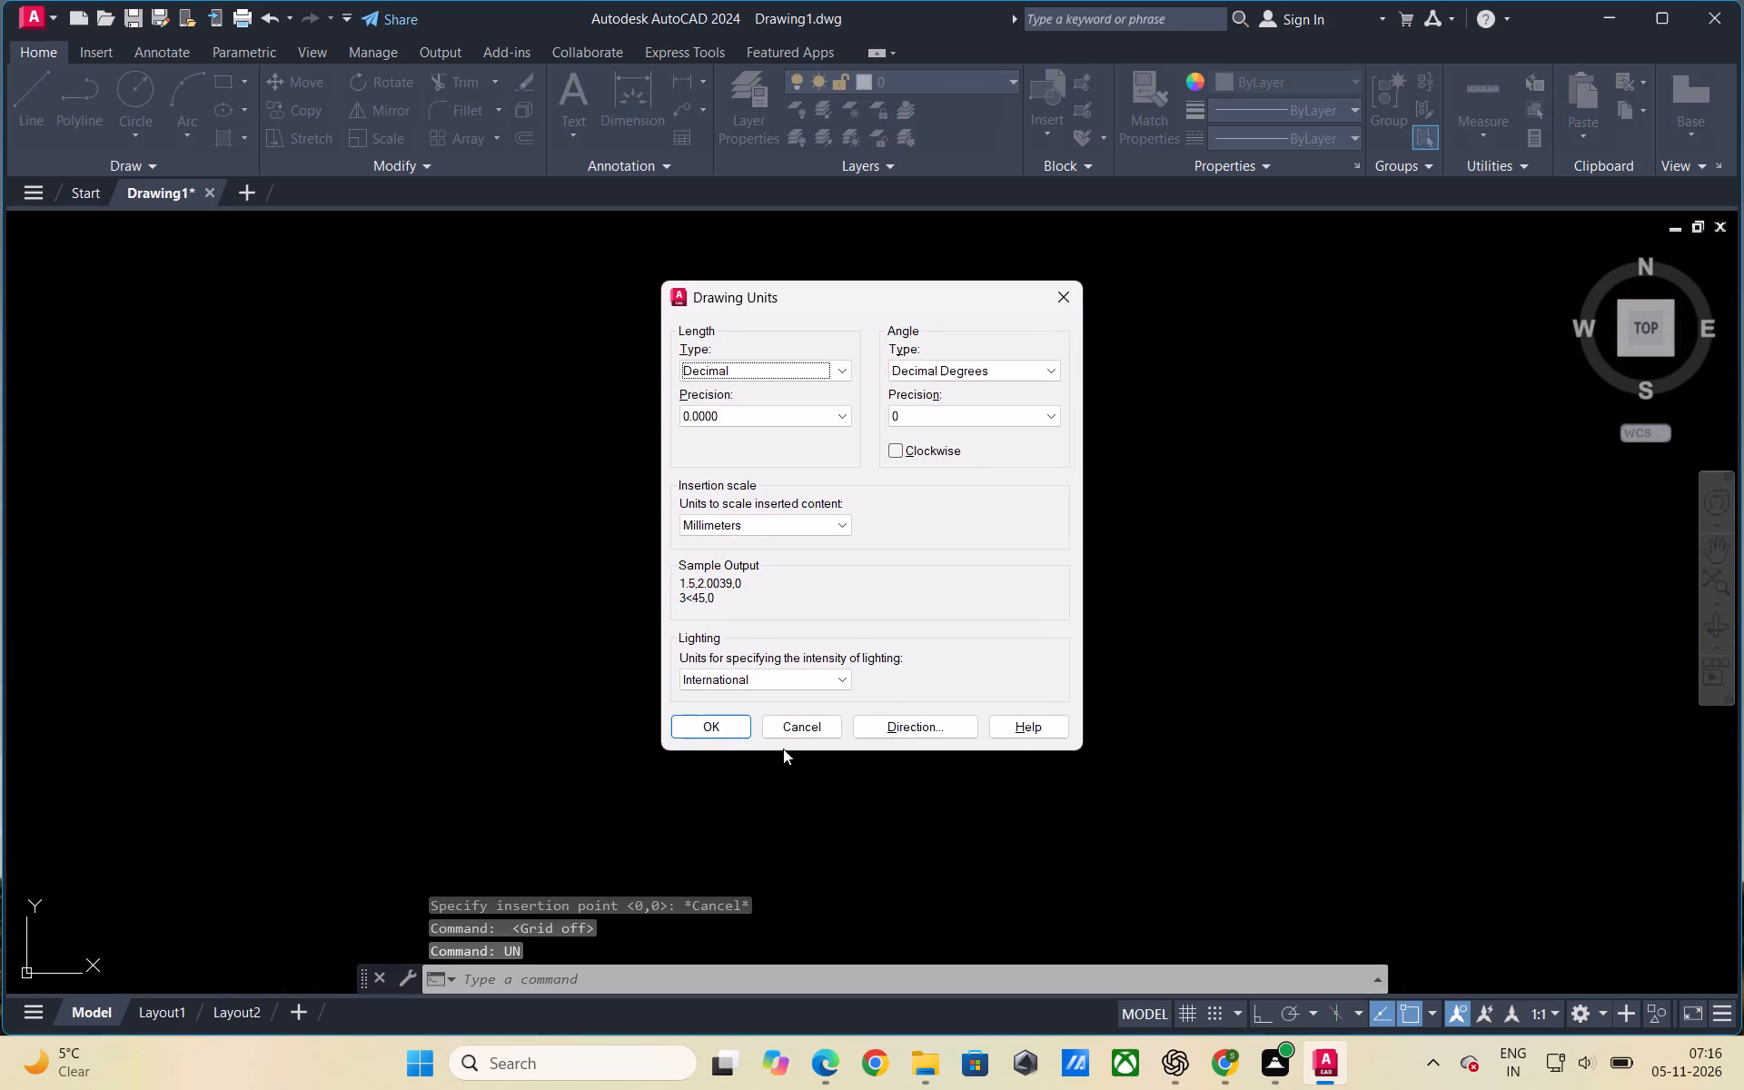
pyautogui.click(755, 411)
pyautogui.click(746, 431)
pyautogui.click(764, 378)
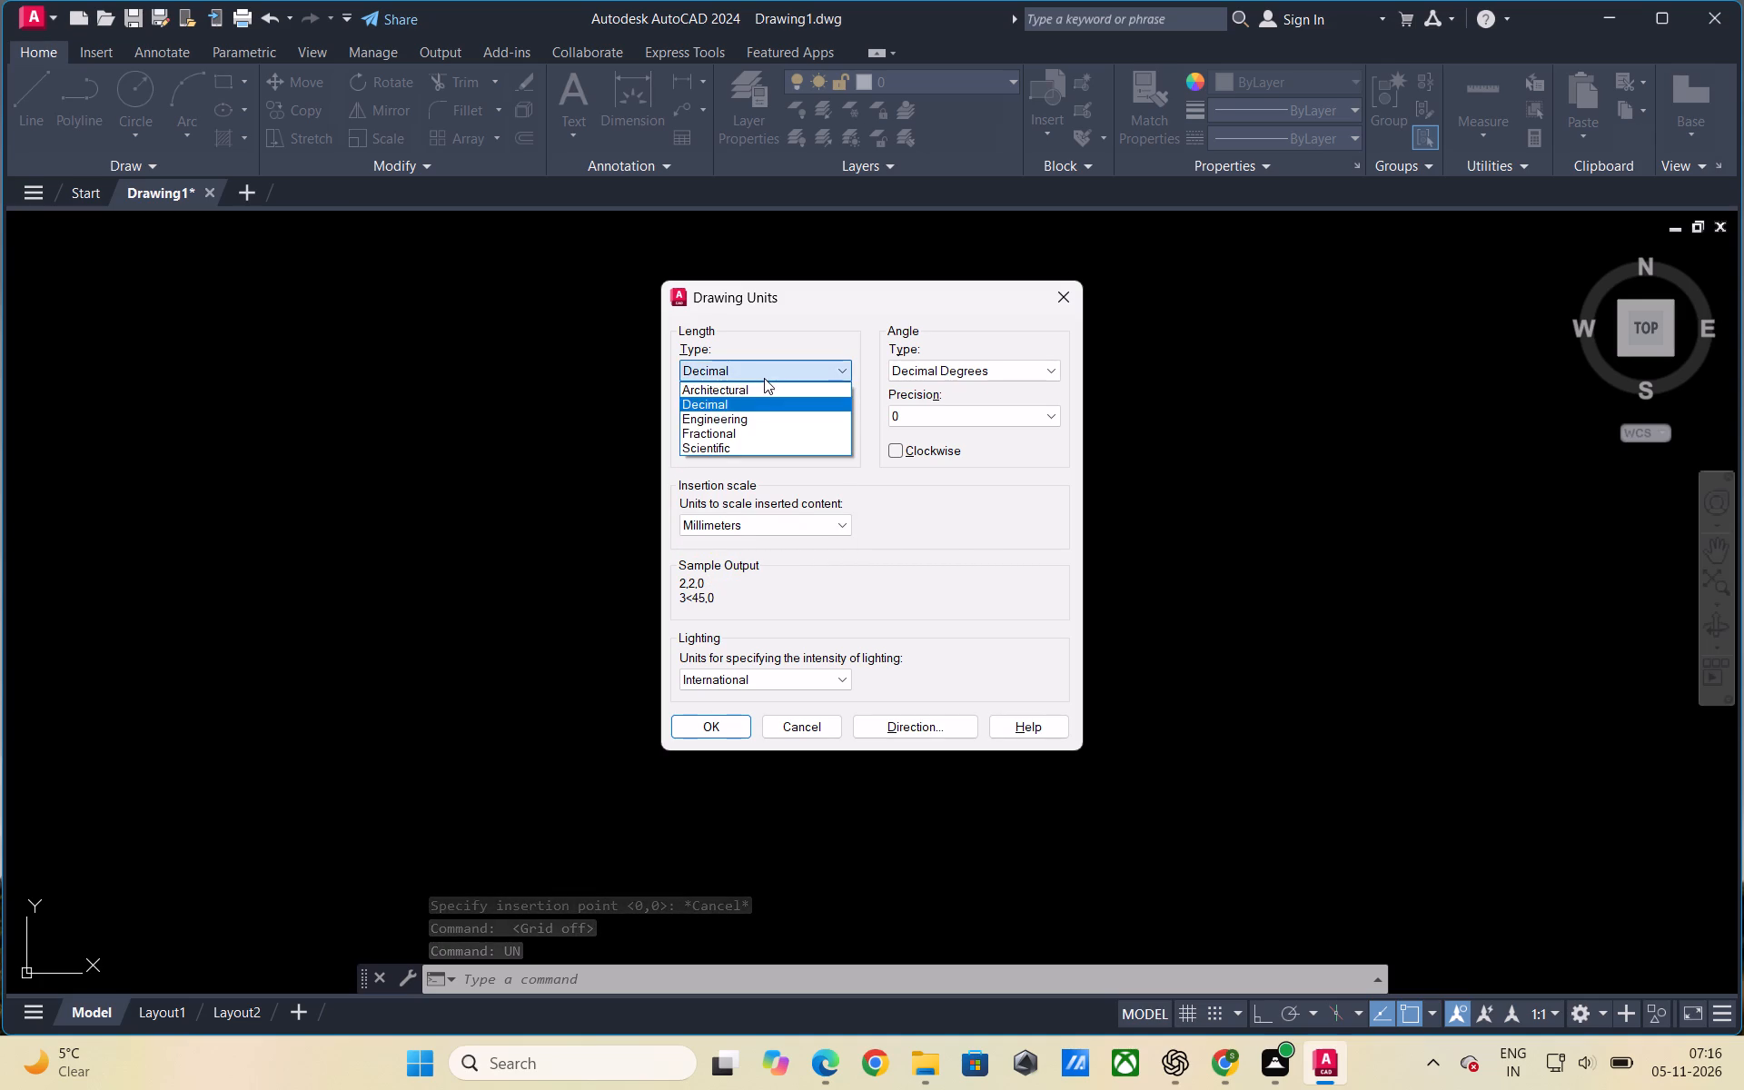
pyautogui.click(752, 411)
pyautogui.click(699, 731)
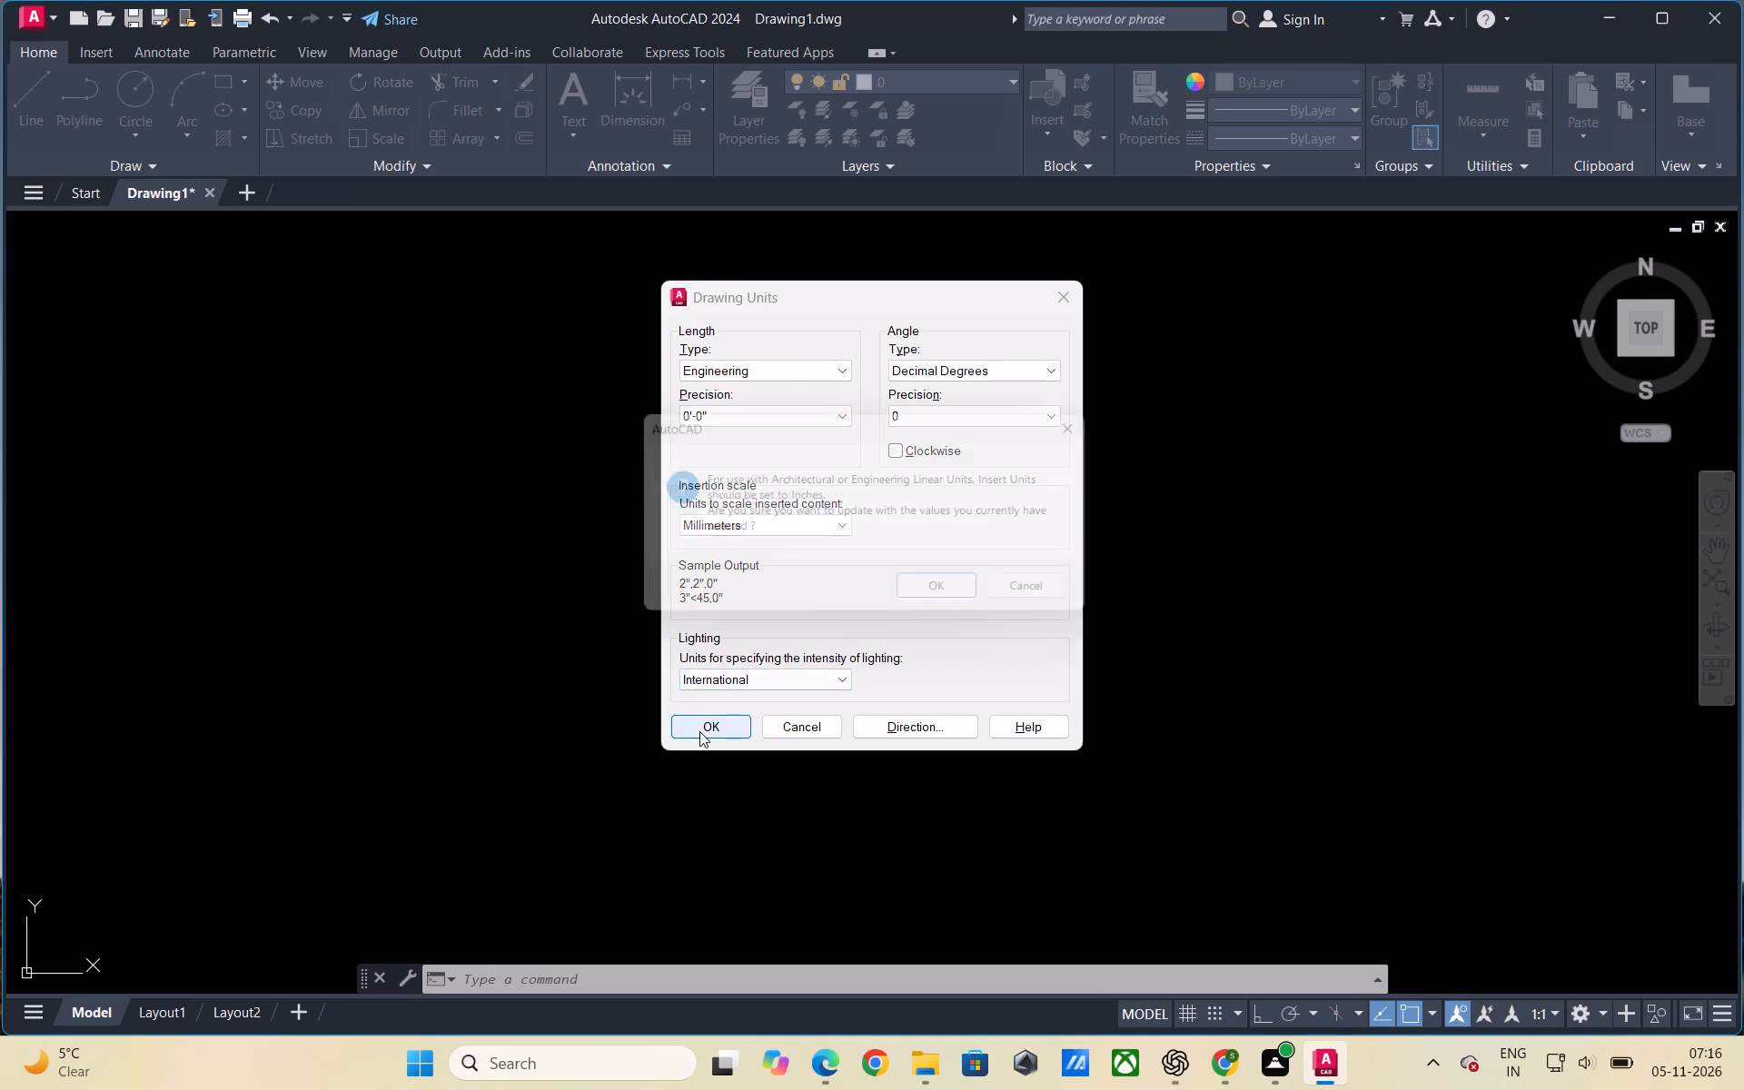
pyautogui.click(965, 598)
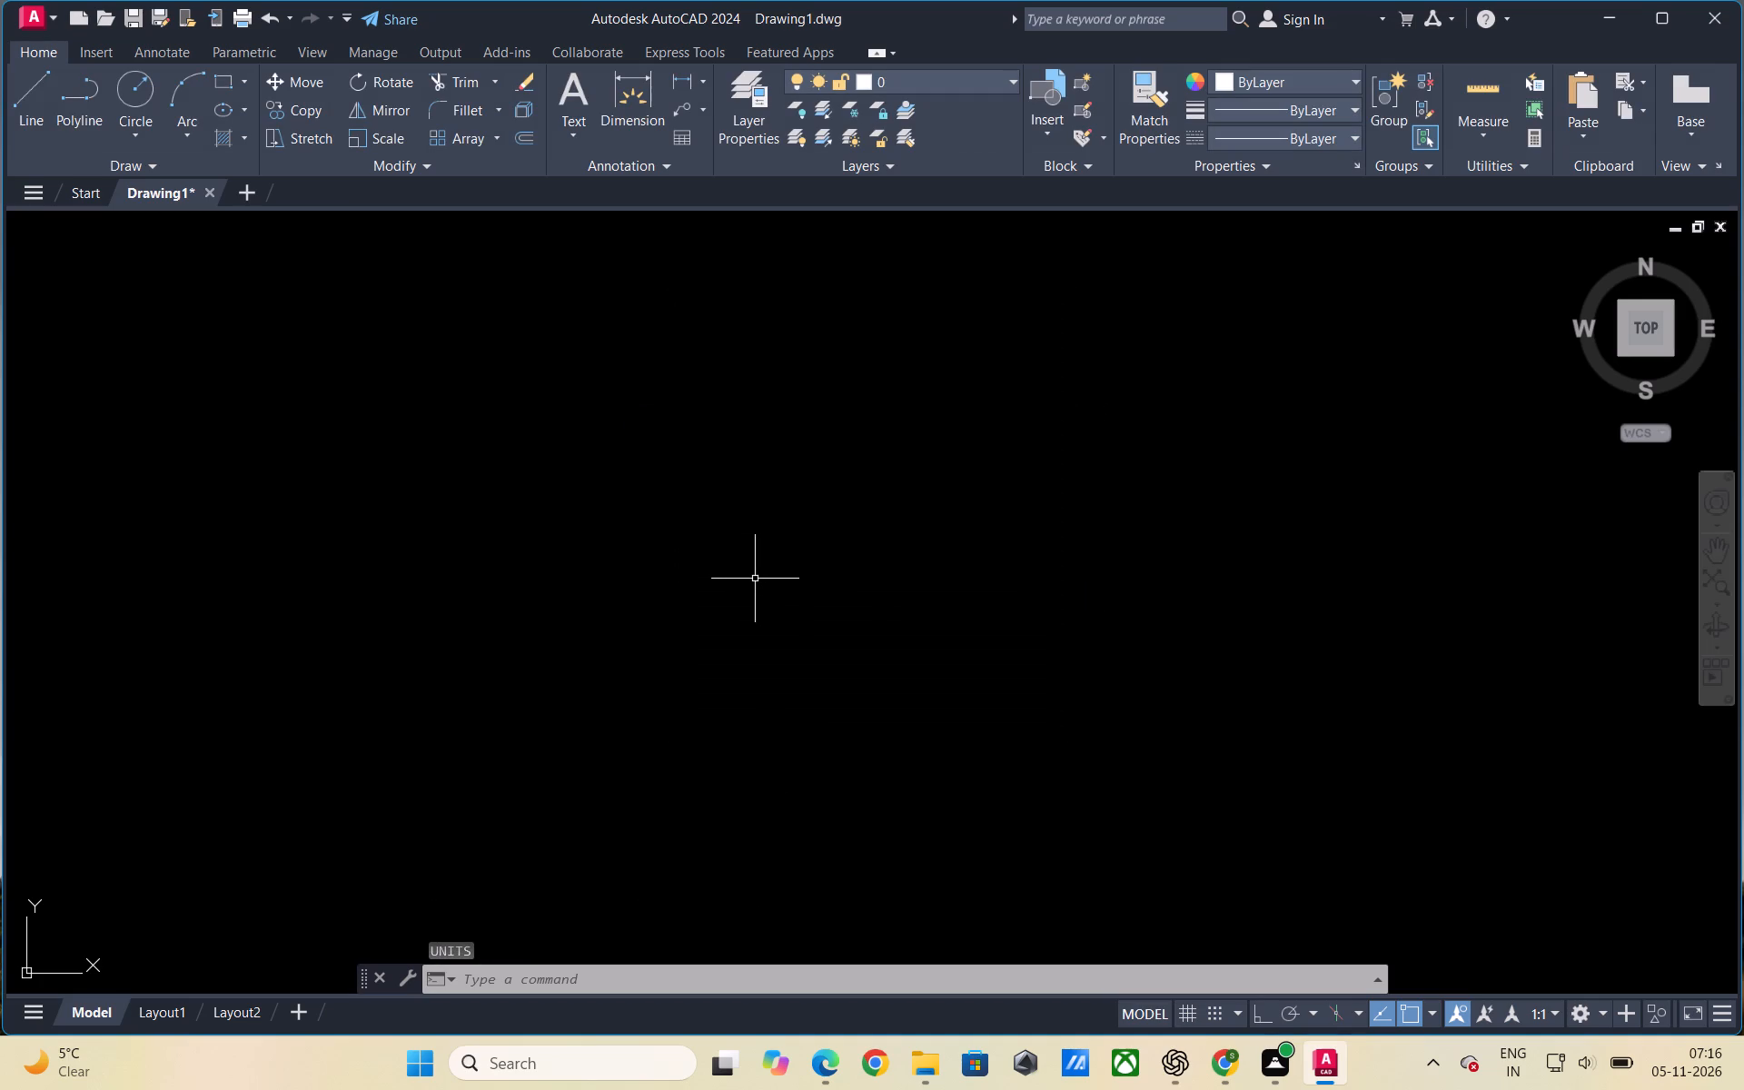
# Modify the ISO-25 dimension style's primary units to Engineering with 0'-0" precision and set the style current.
pyautogui.press('d')
pyautogui.press('Return')
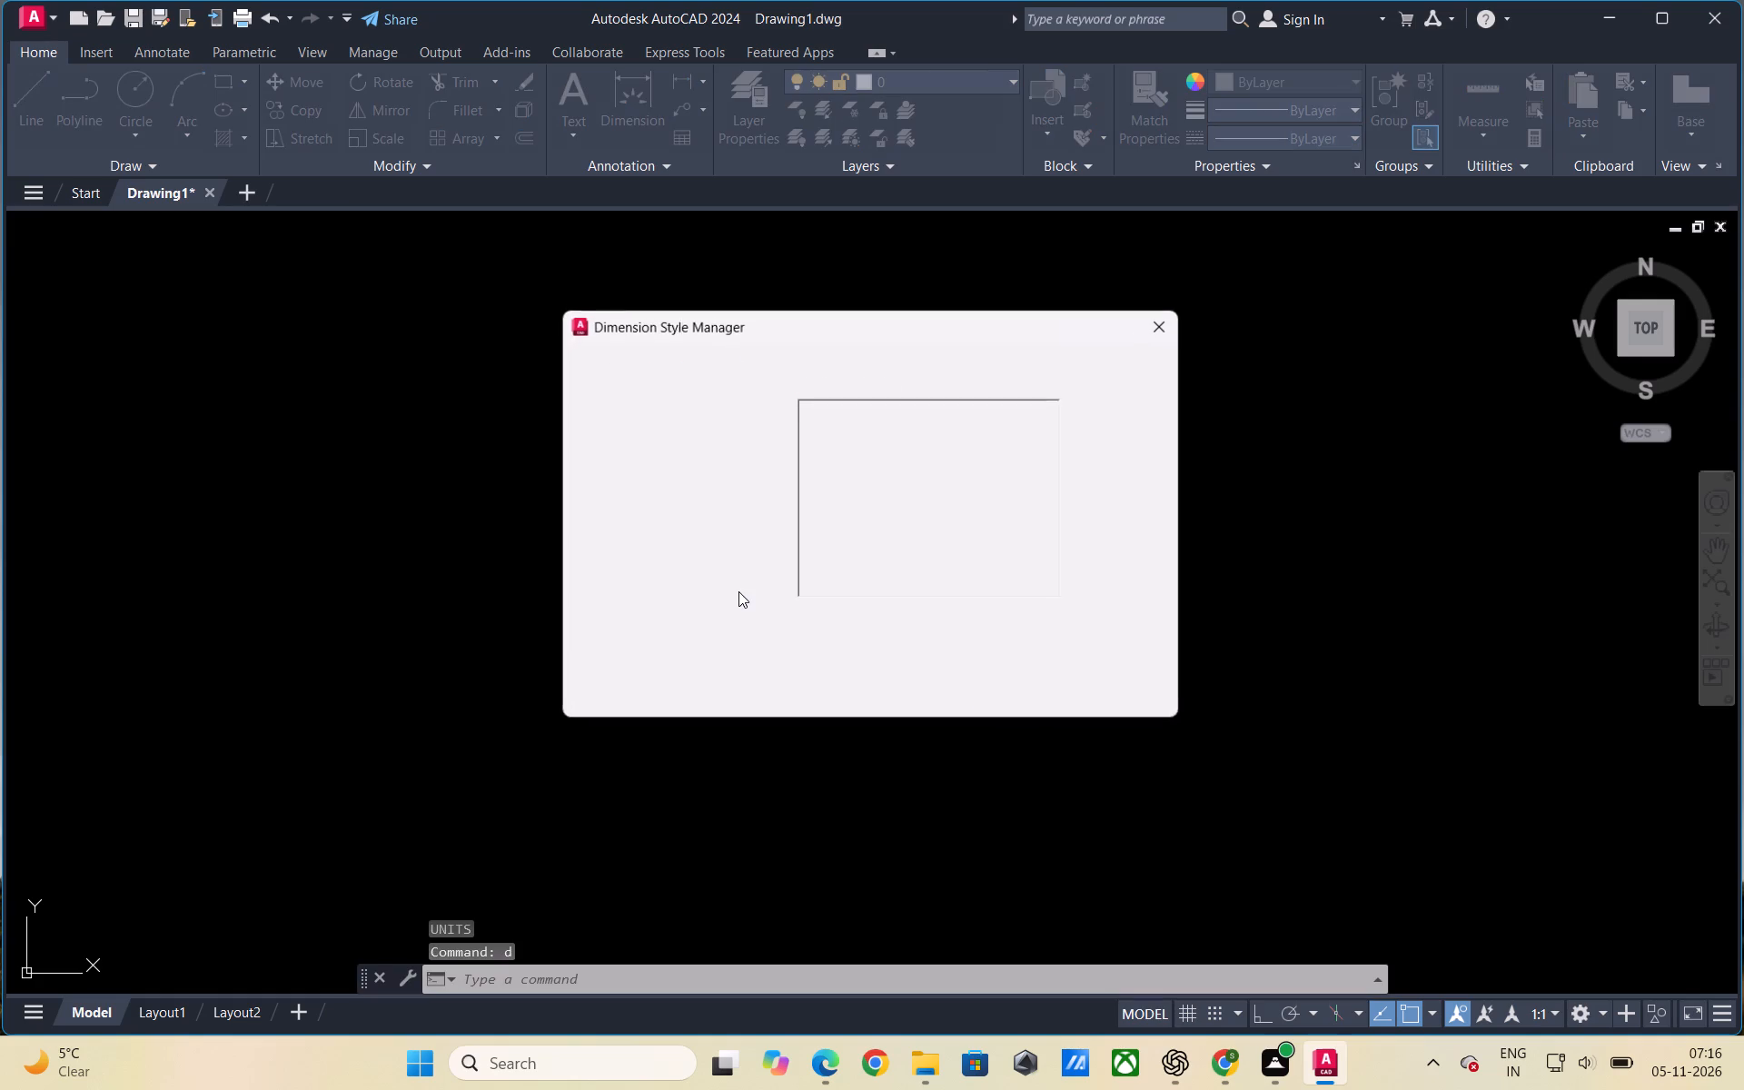
pyautogui.click(1125, 477)
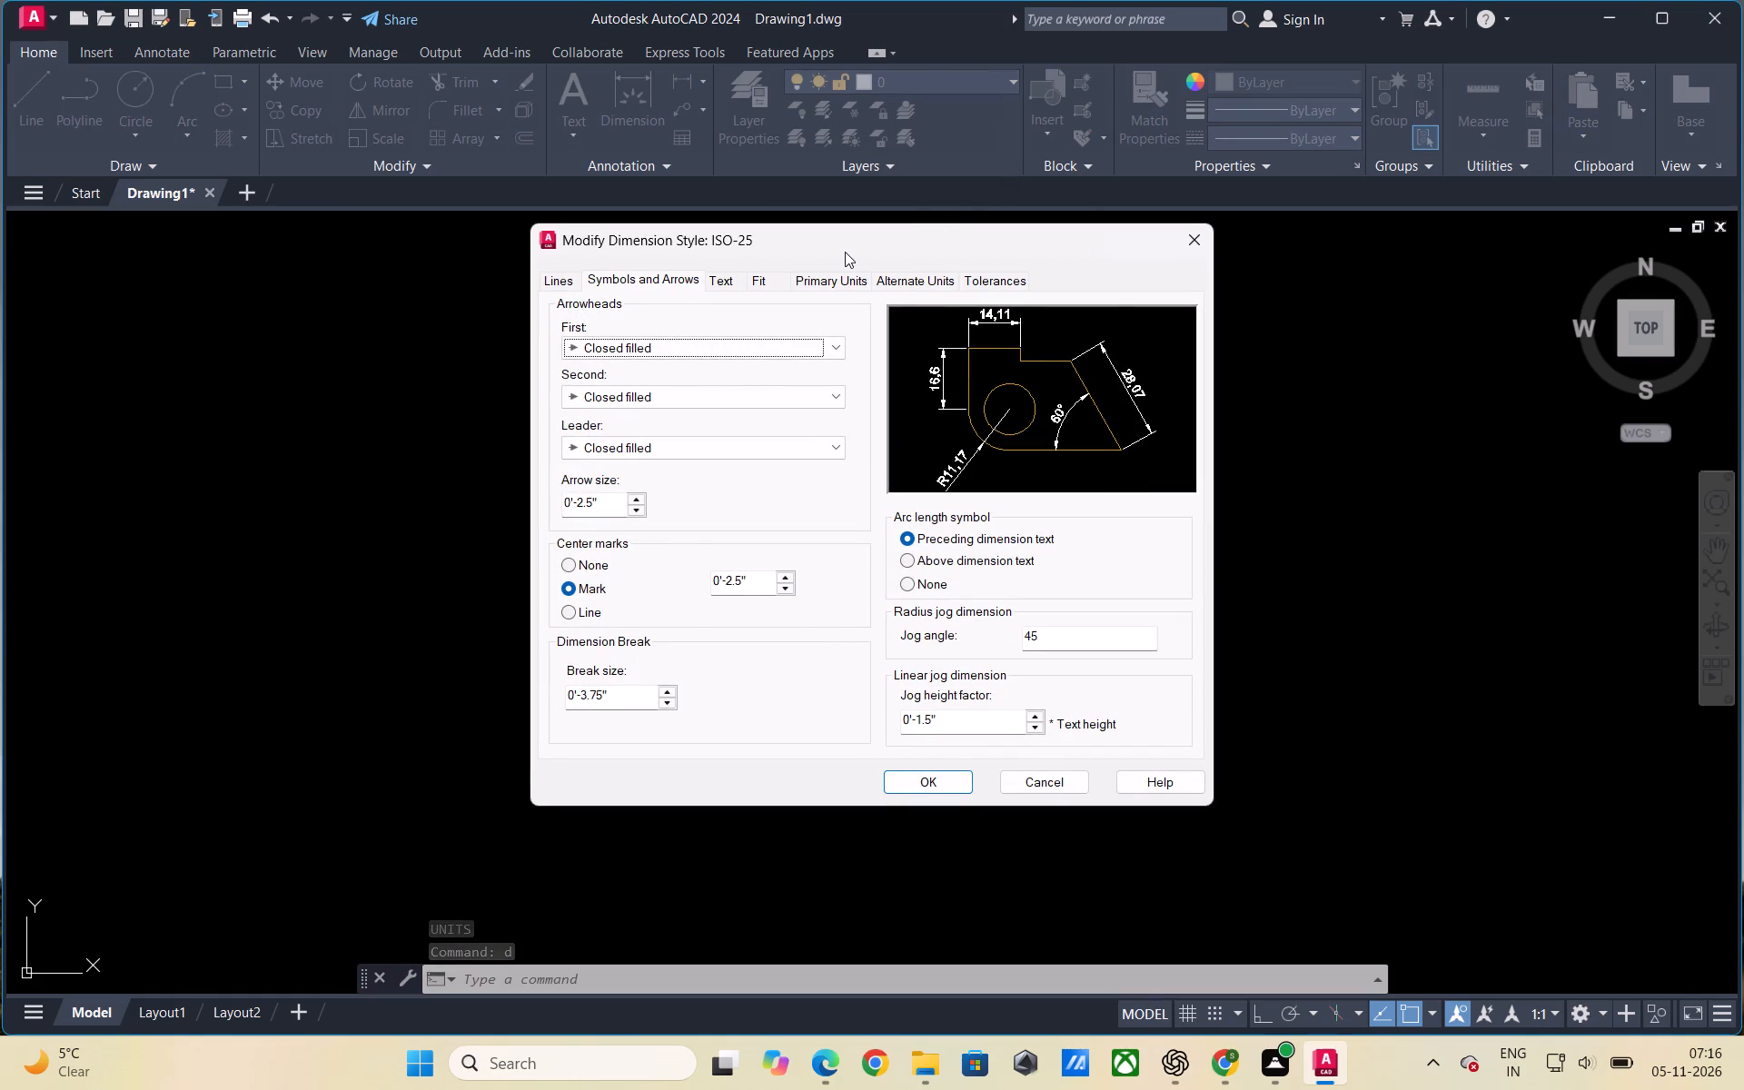
pyautogui.click(808, 281)
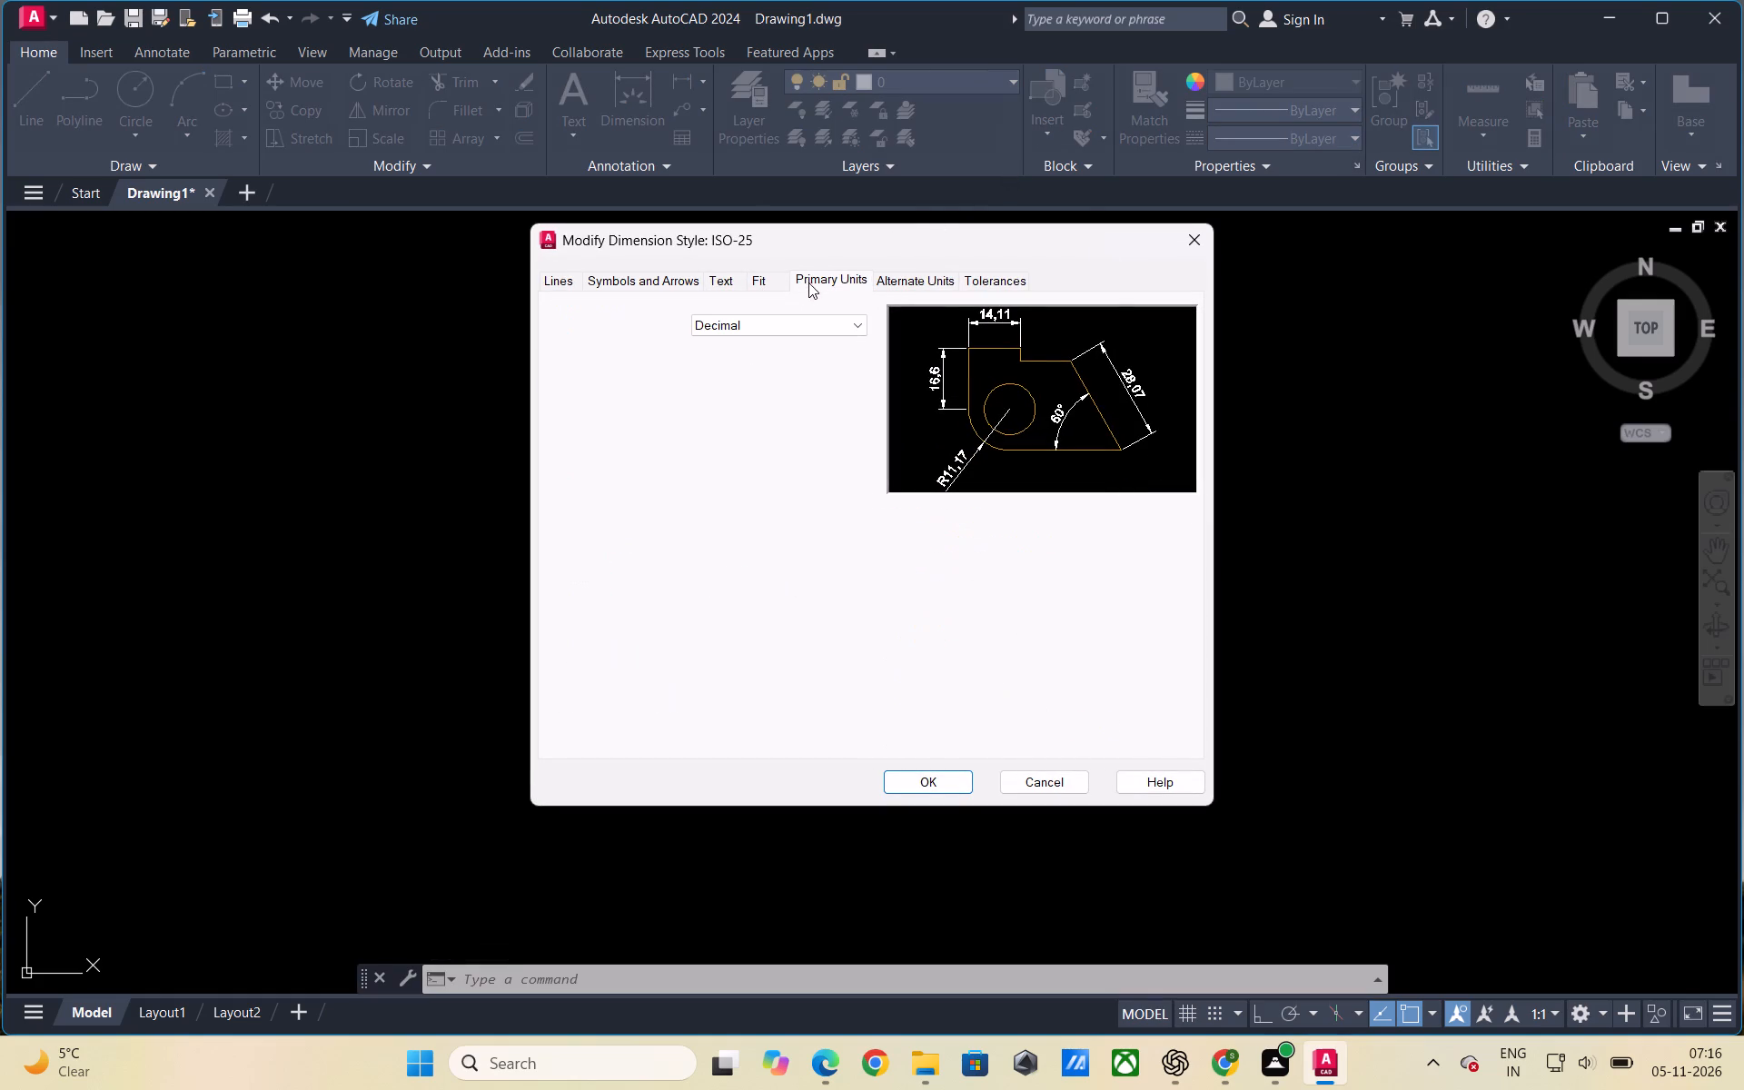
pyautogui.click(803, 323)
pyautogui.click(799, 367)
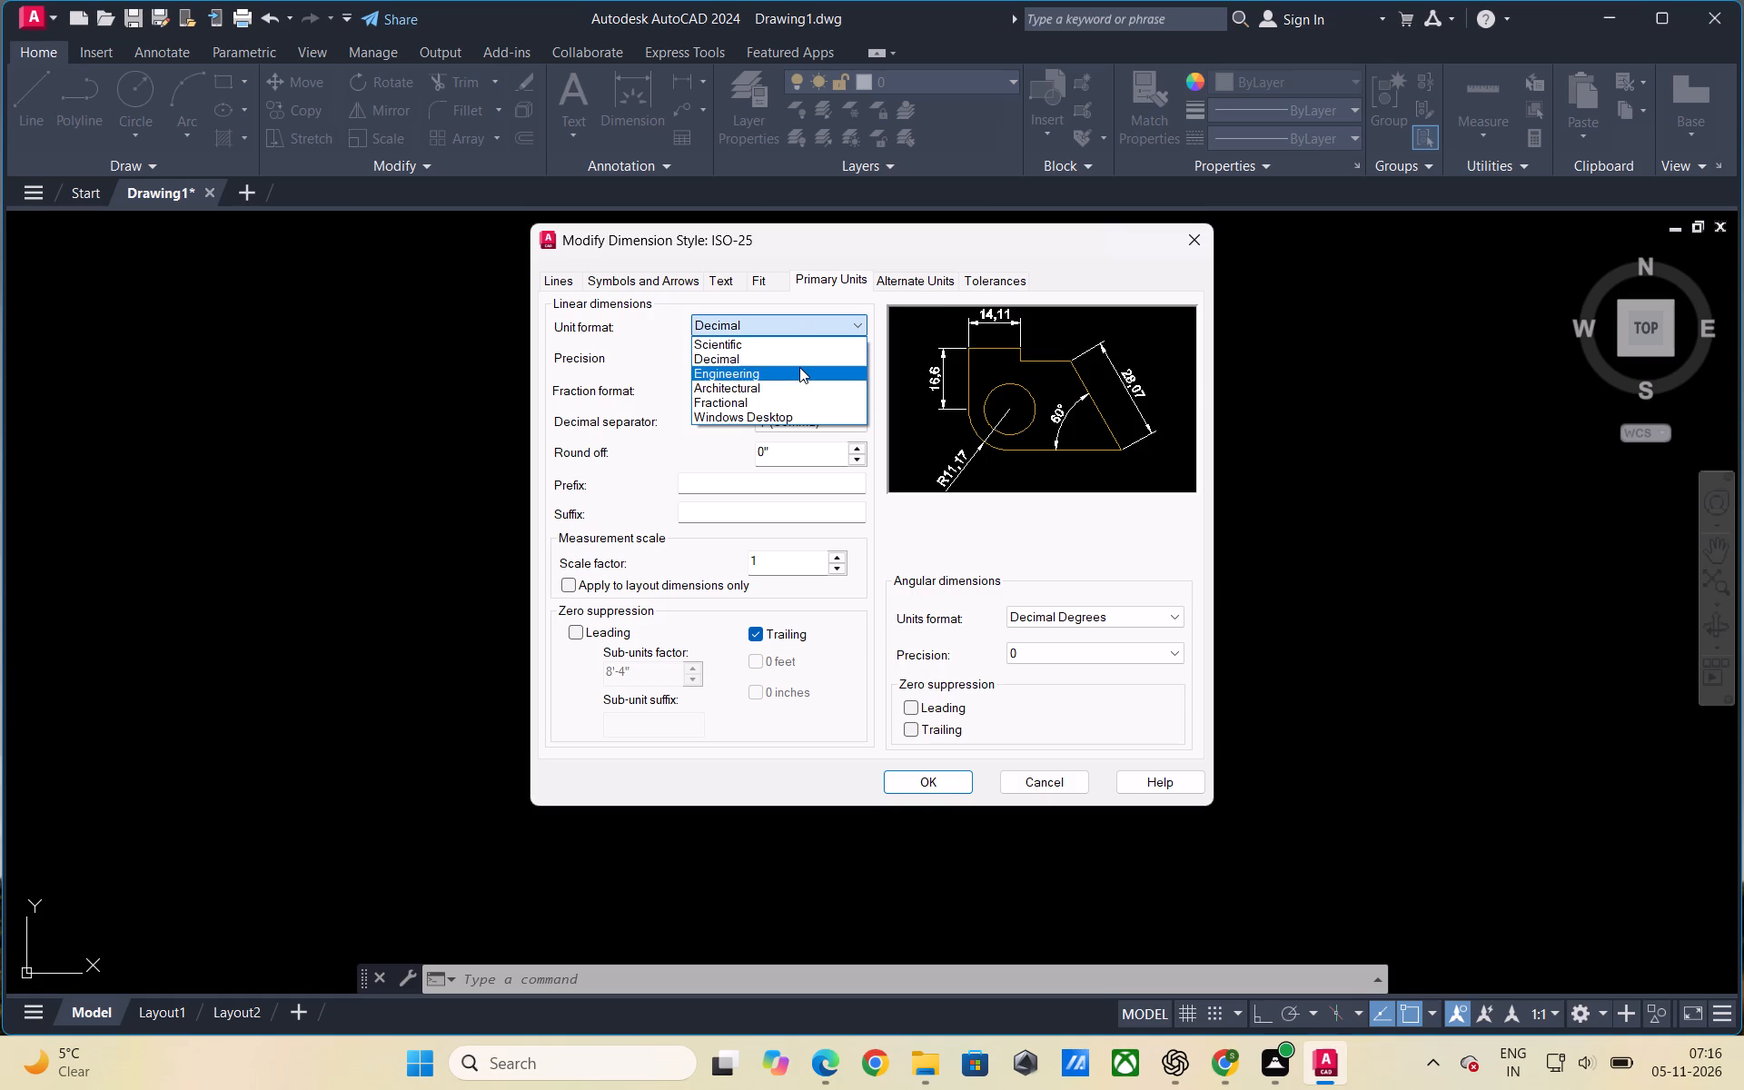
pyautogui.click(791, 366)
pyautogui.click(788, 374)
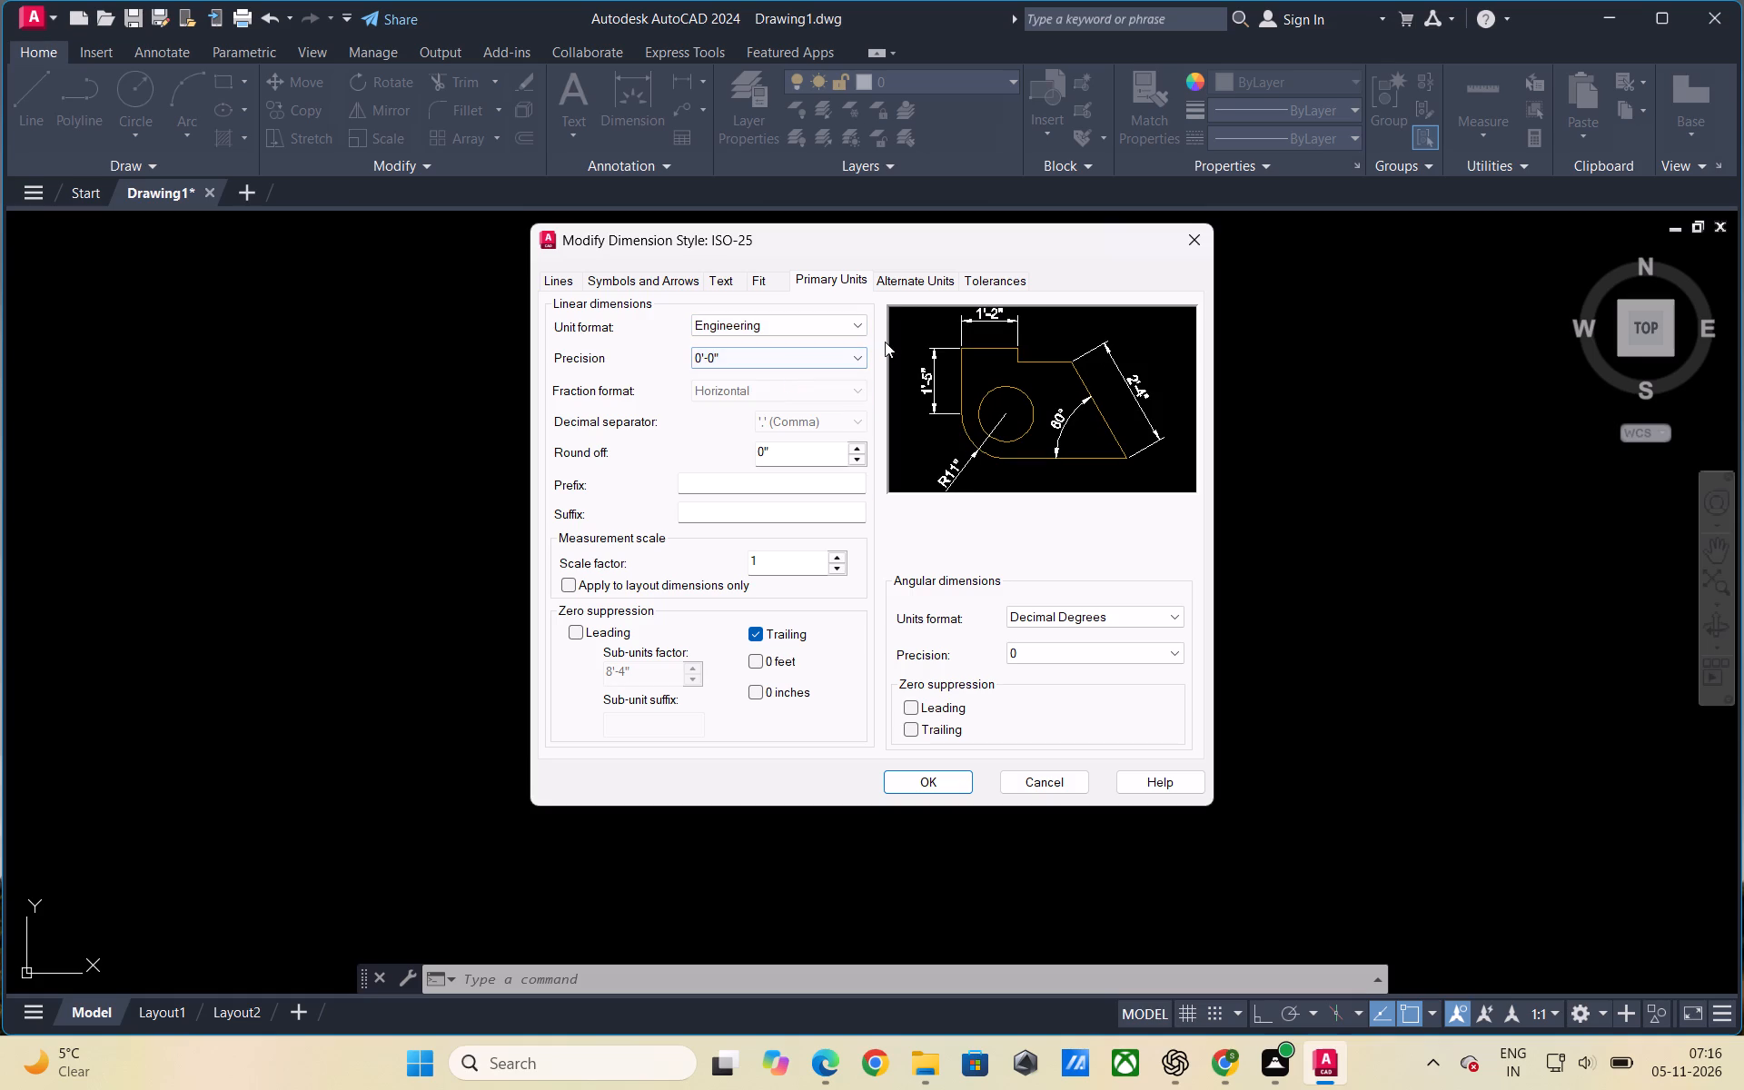
pyautogui.click(927, 787)
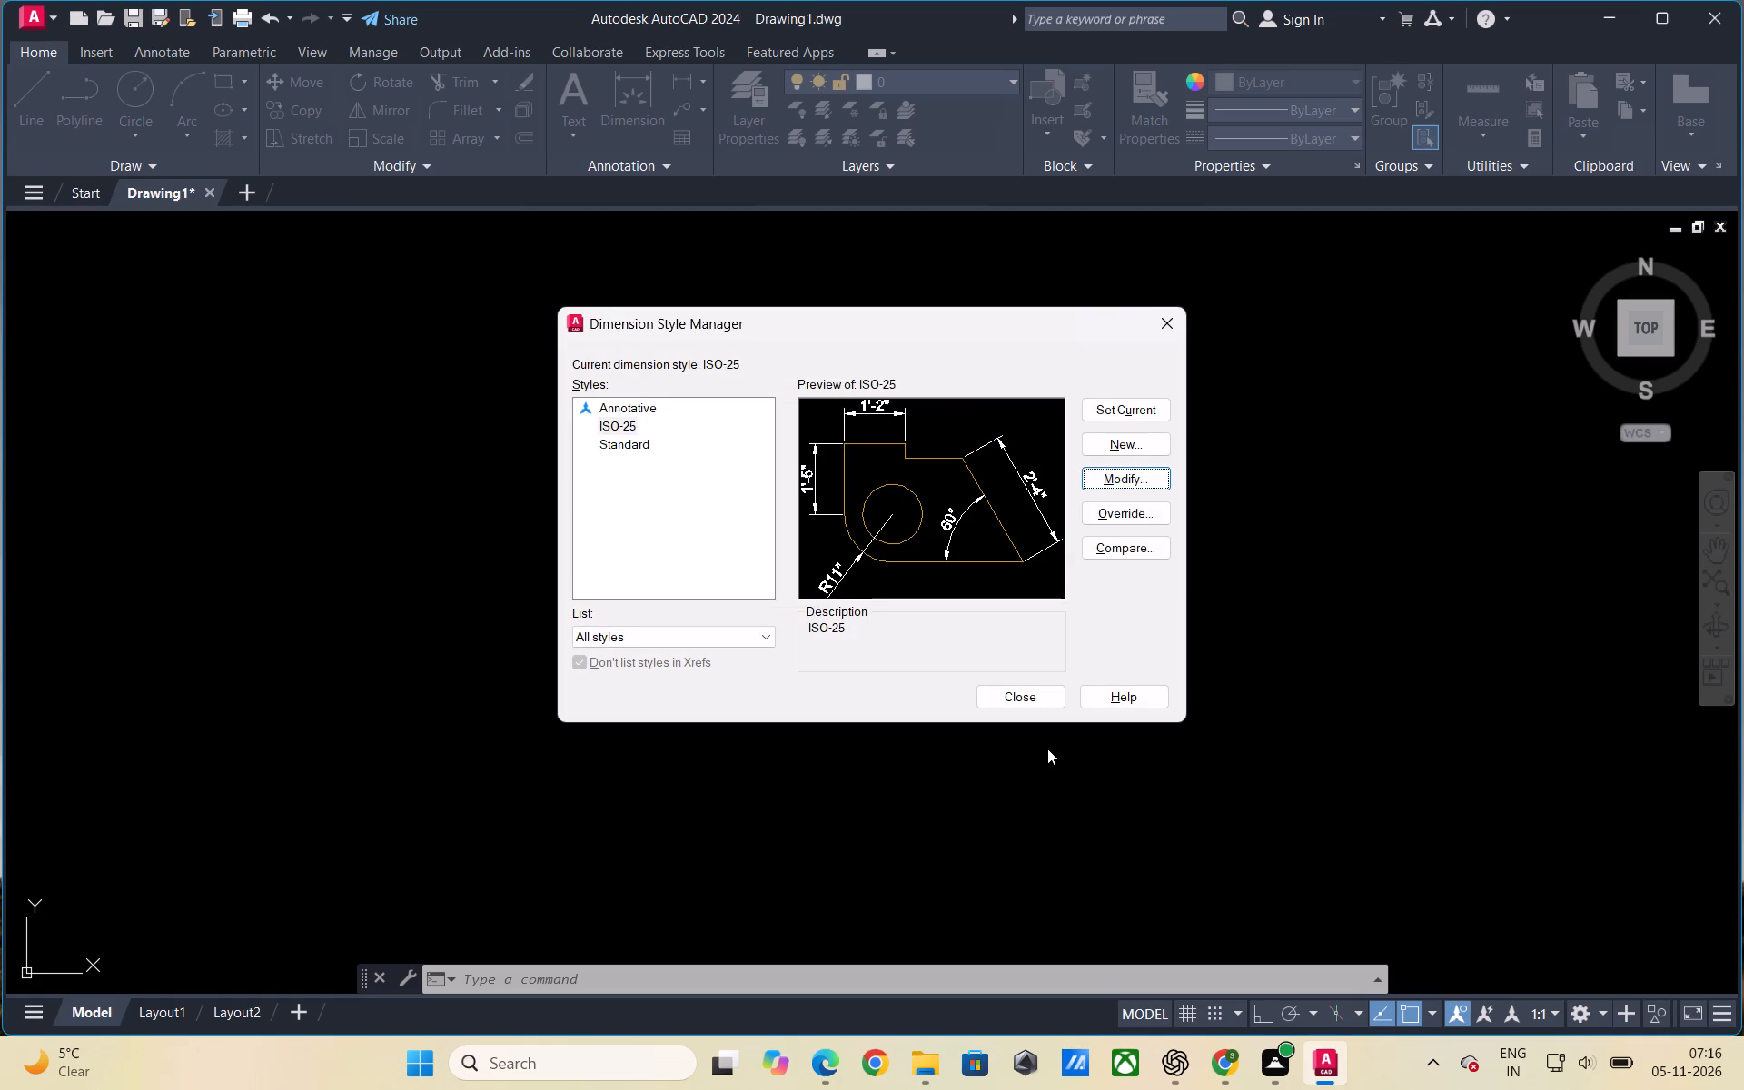
pyautogui.click(1125, 411)
pyautogui.click(1011, 699)
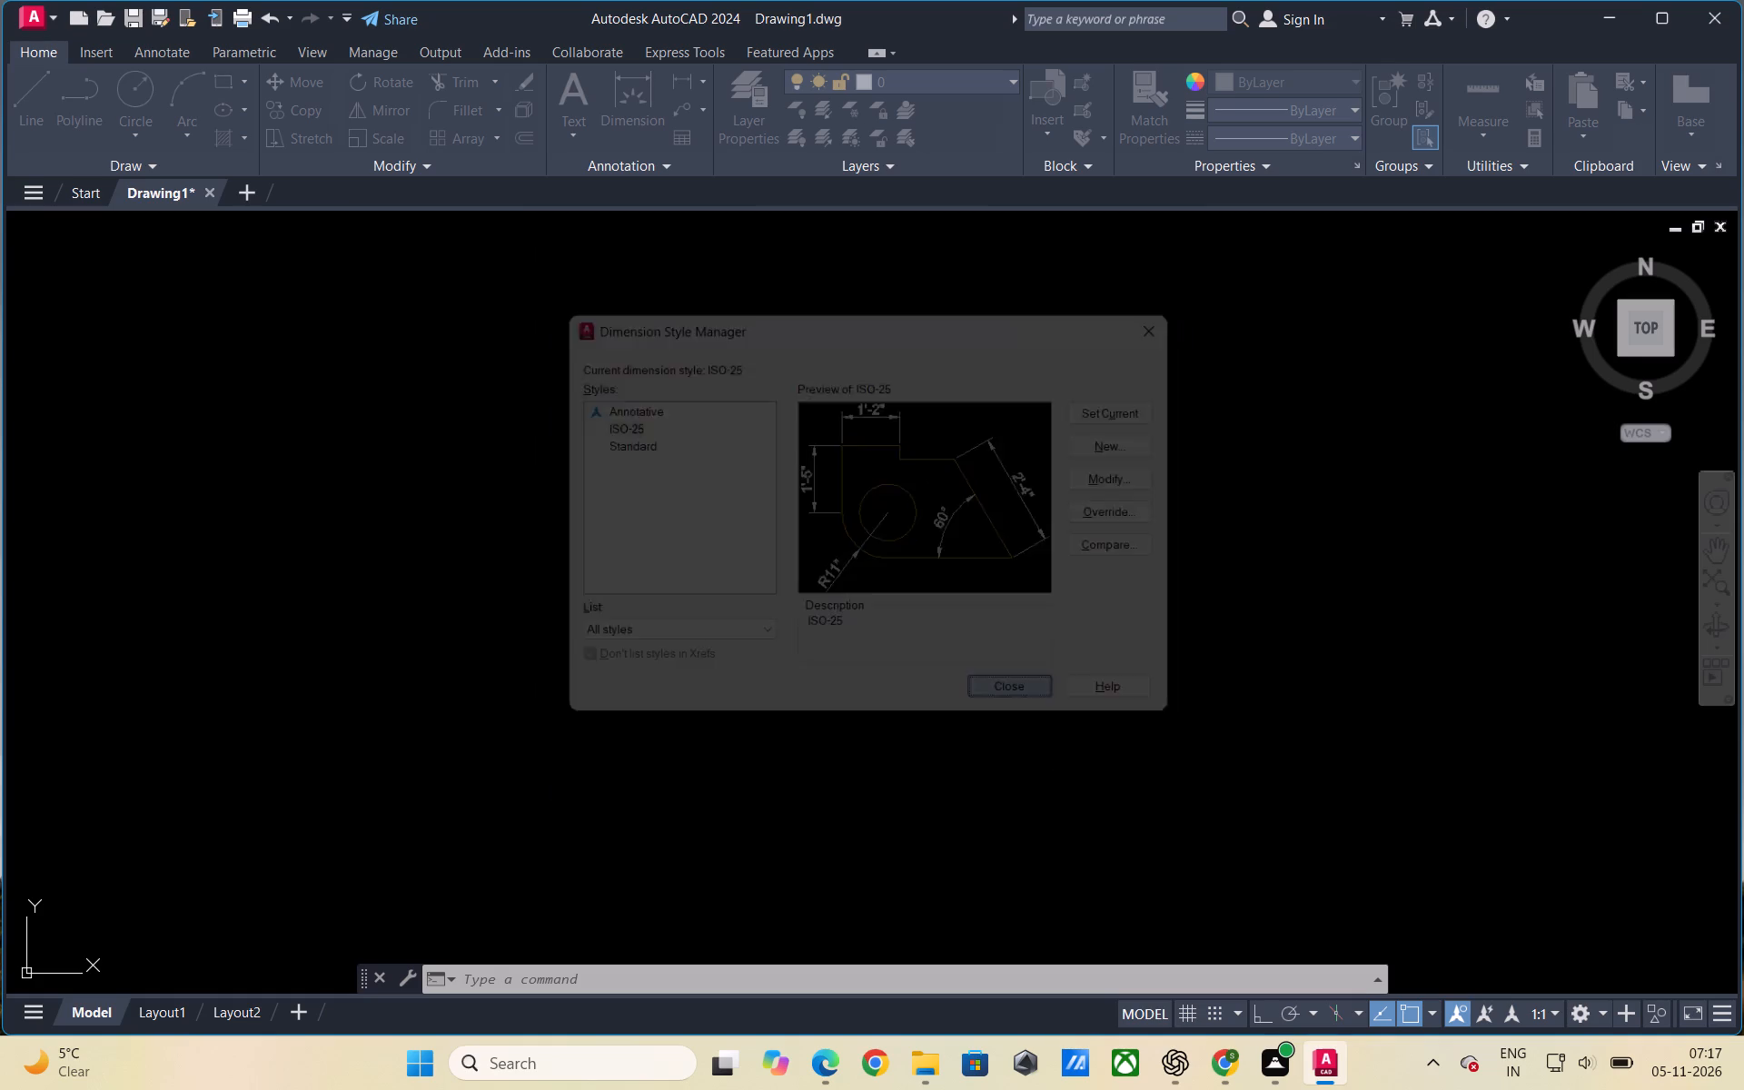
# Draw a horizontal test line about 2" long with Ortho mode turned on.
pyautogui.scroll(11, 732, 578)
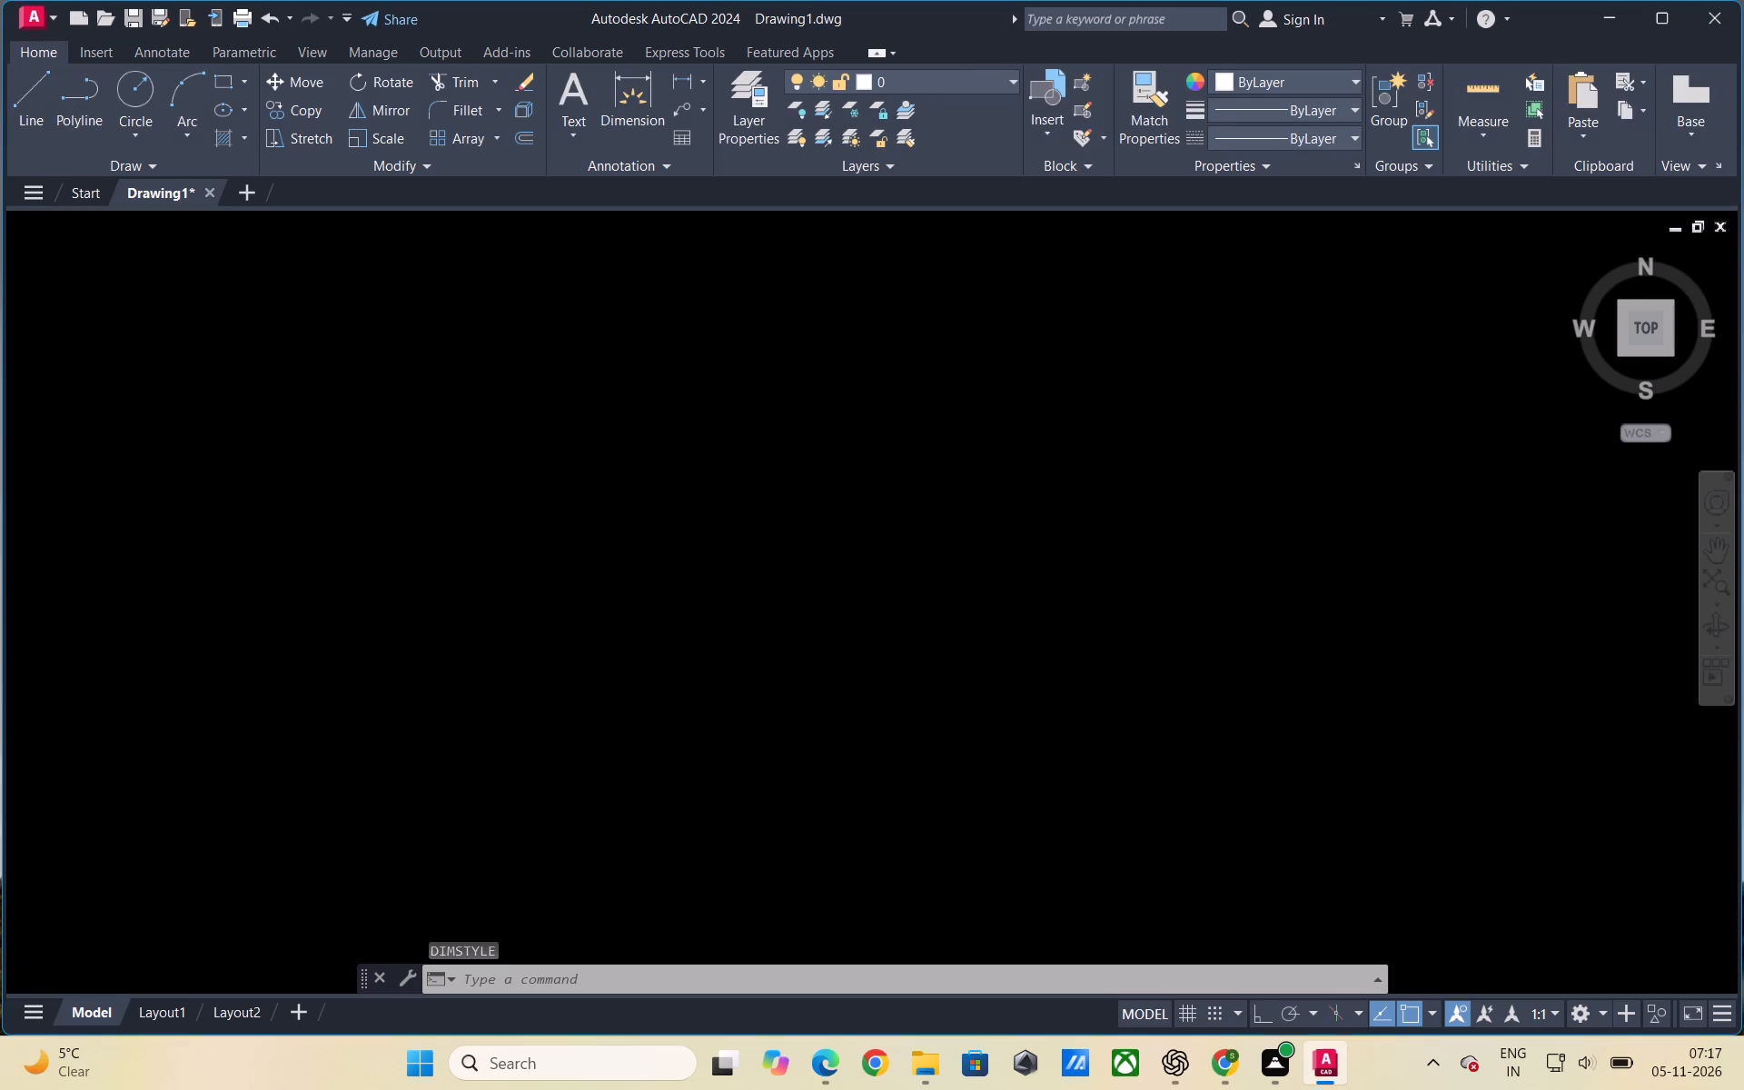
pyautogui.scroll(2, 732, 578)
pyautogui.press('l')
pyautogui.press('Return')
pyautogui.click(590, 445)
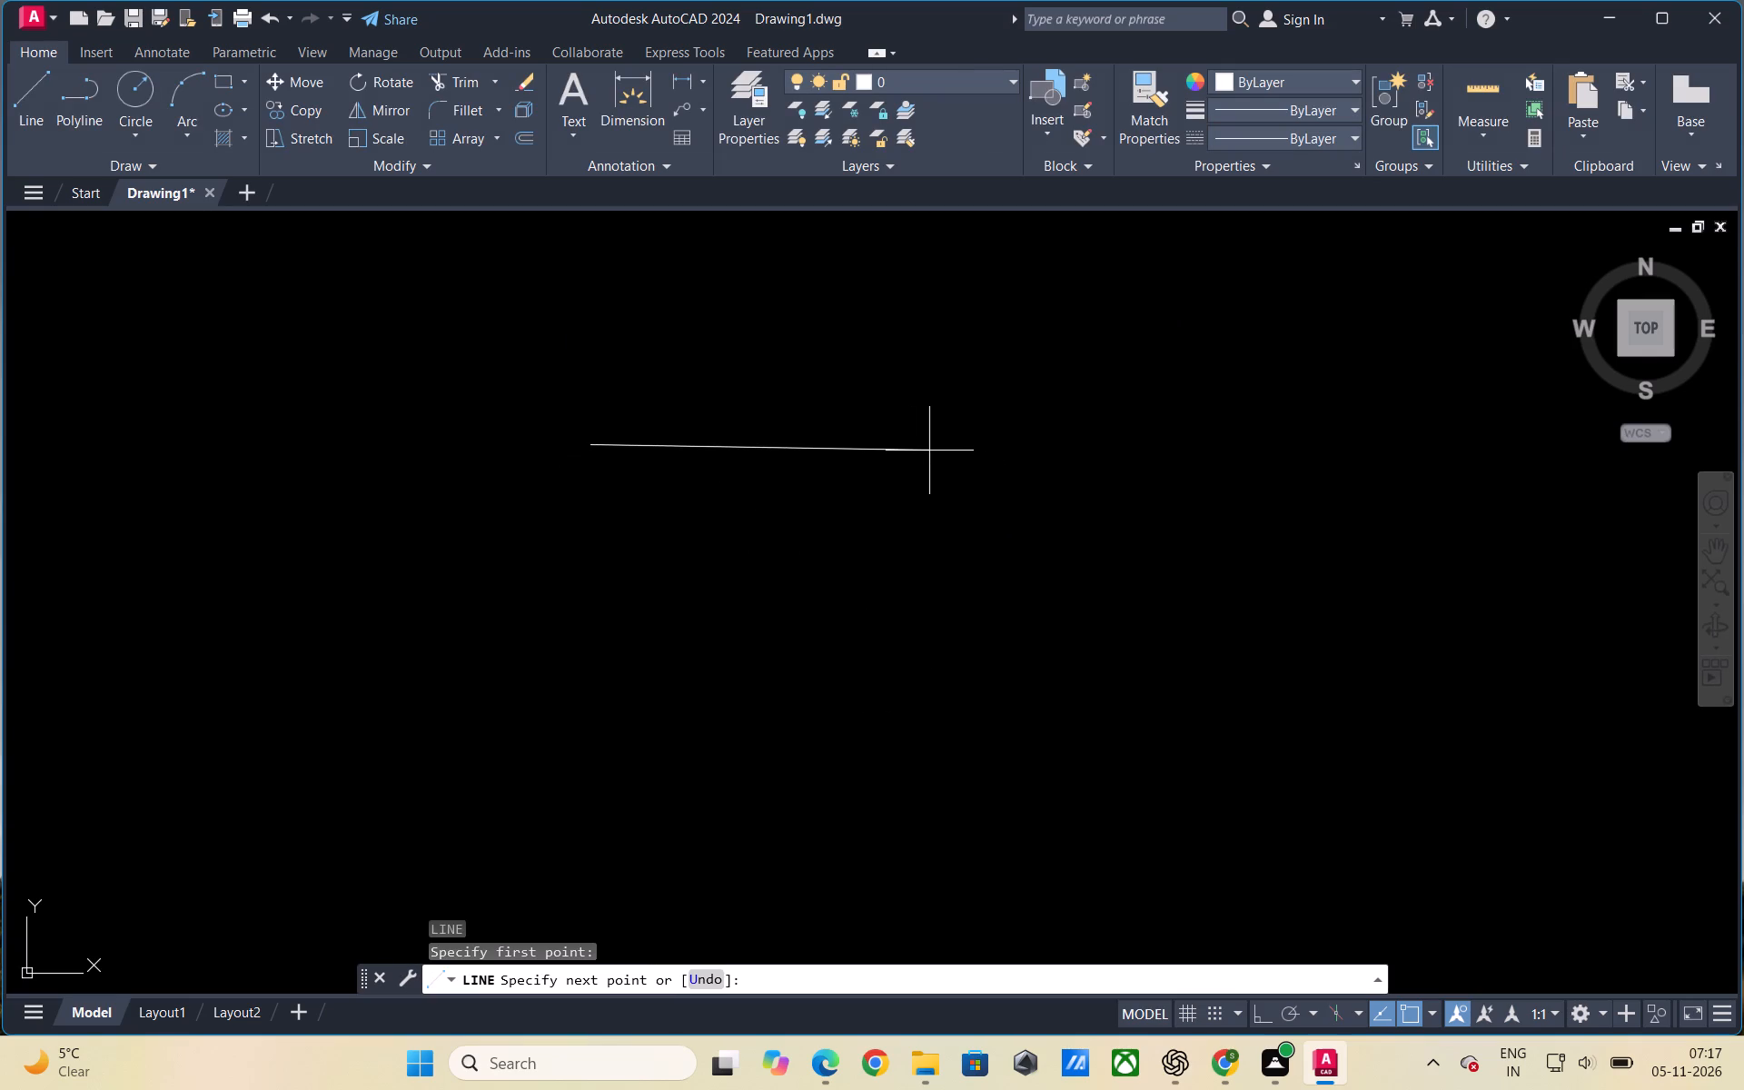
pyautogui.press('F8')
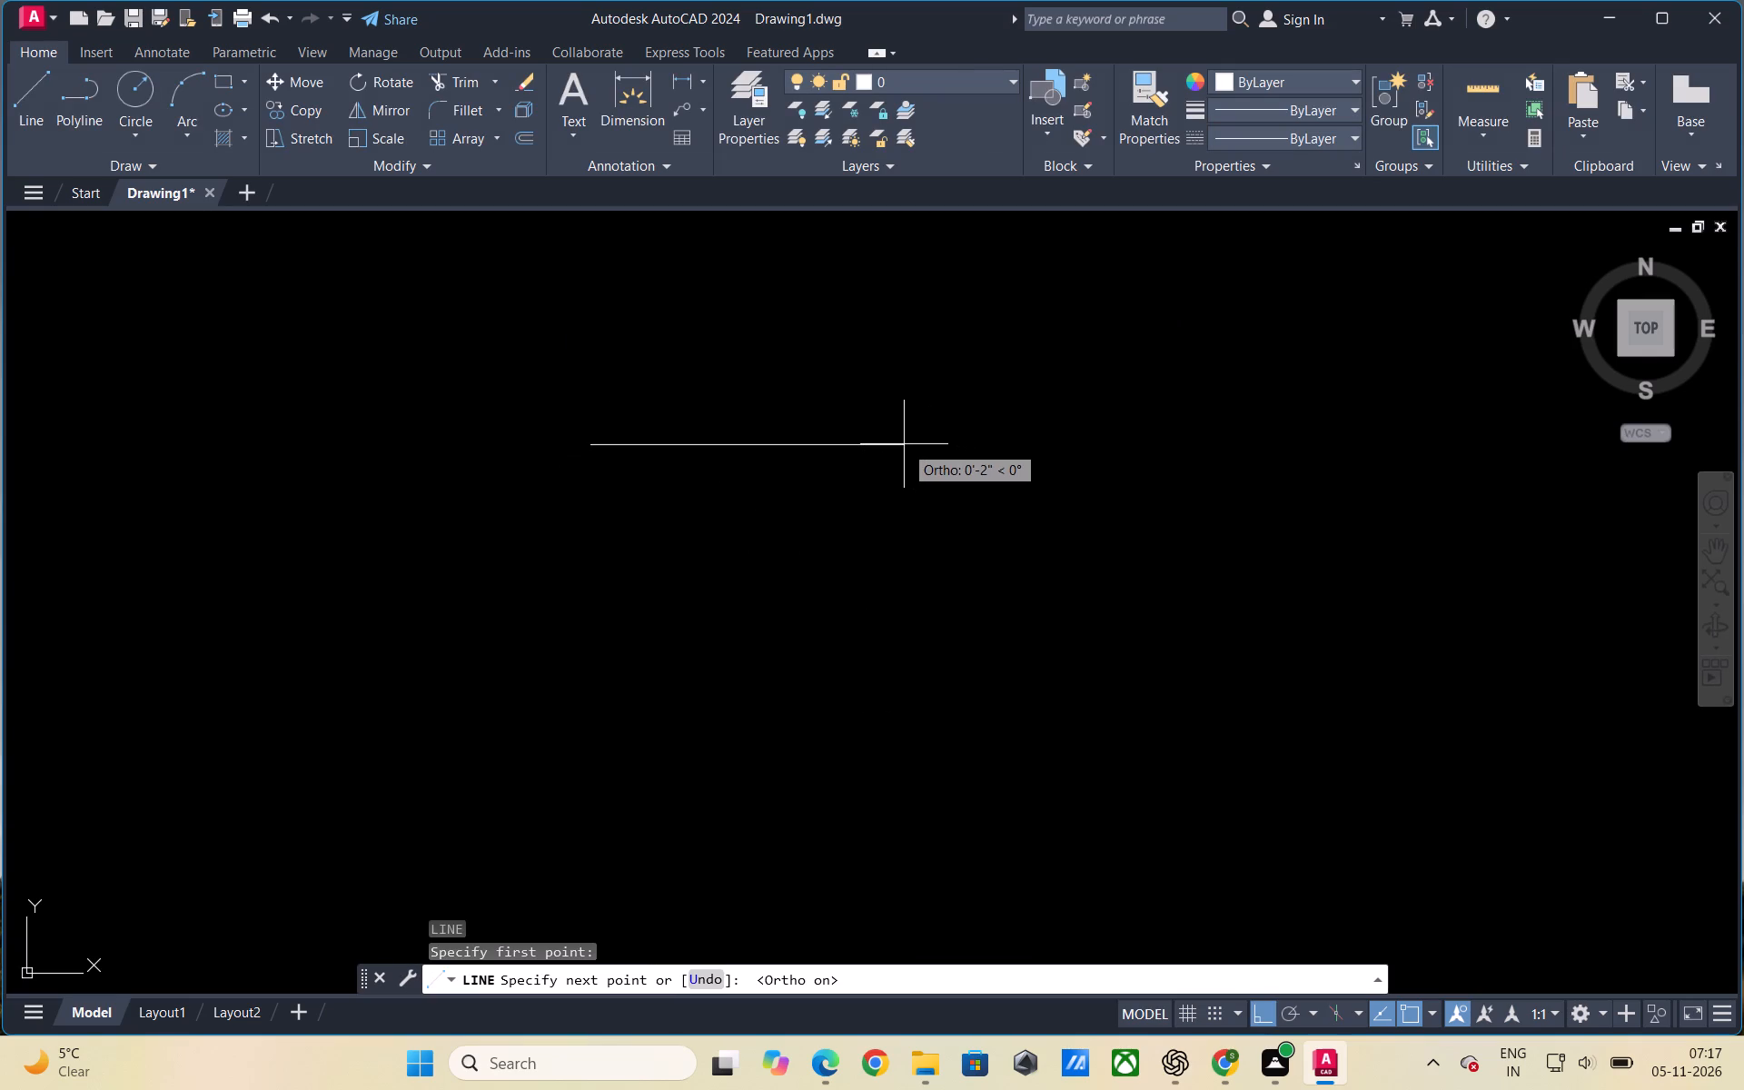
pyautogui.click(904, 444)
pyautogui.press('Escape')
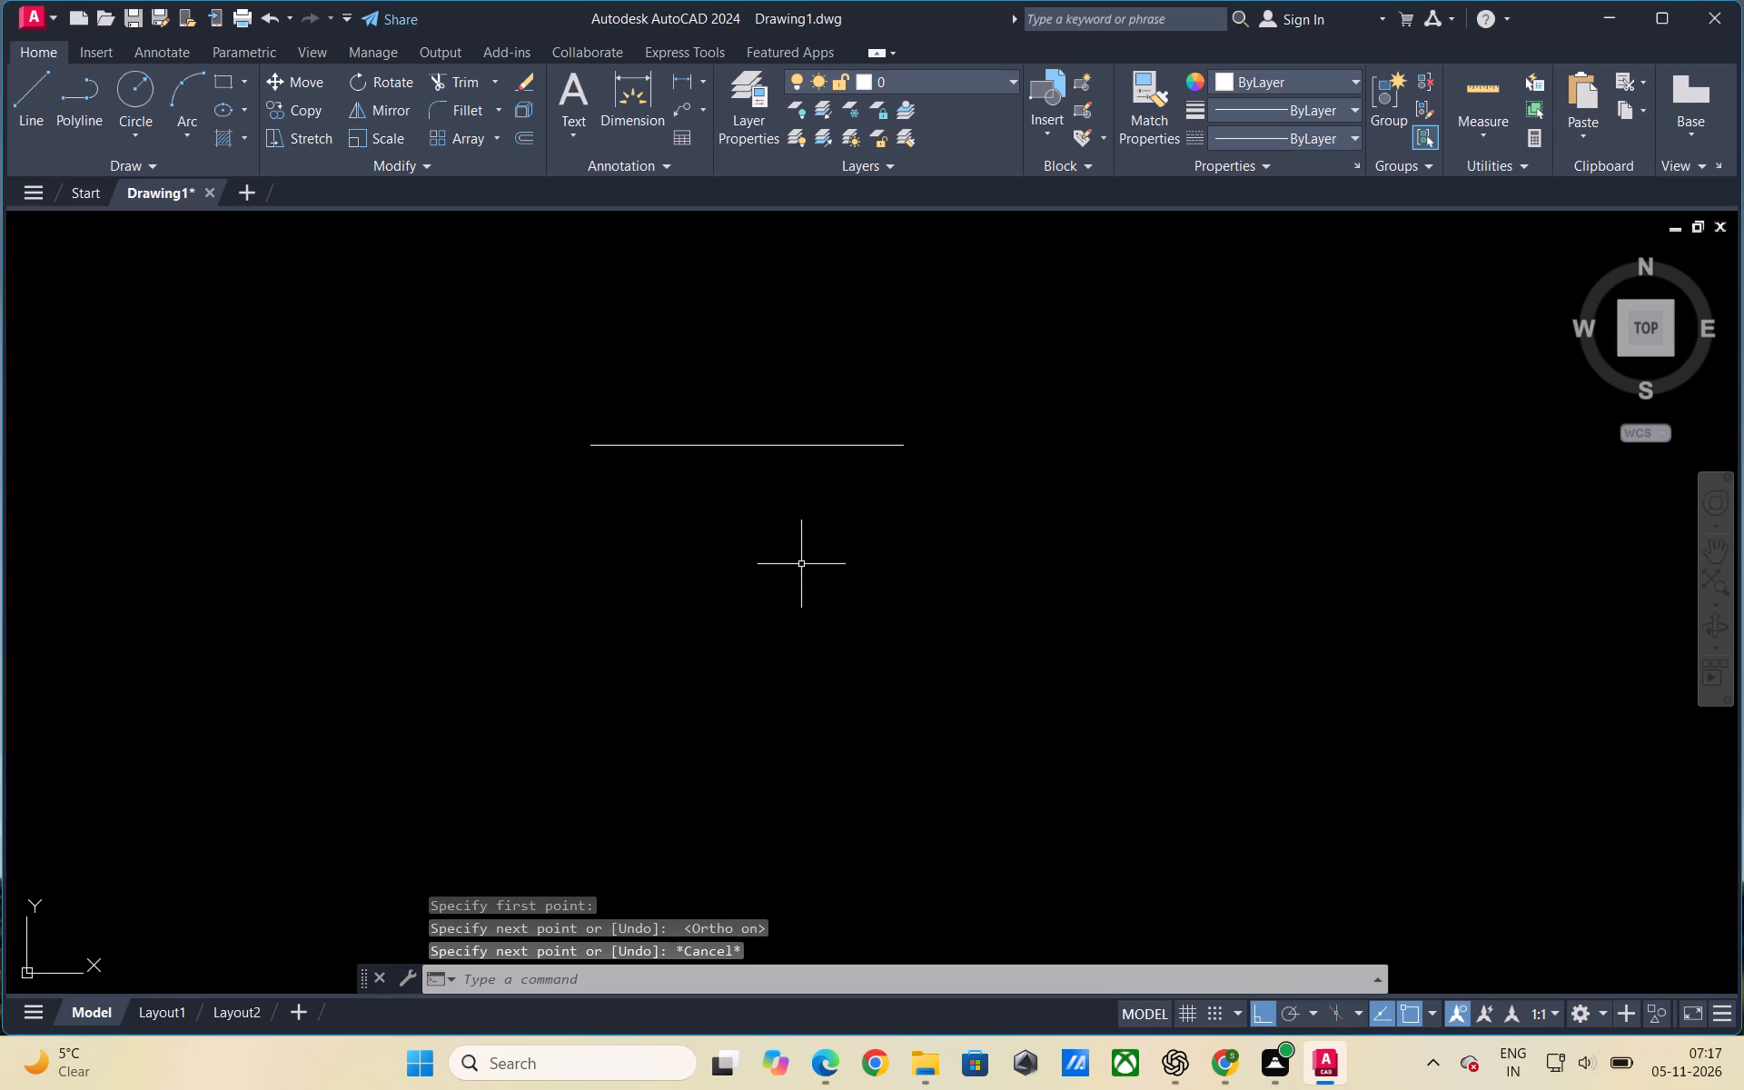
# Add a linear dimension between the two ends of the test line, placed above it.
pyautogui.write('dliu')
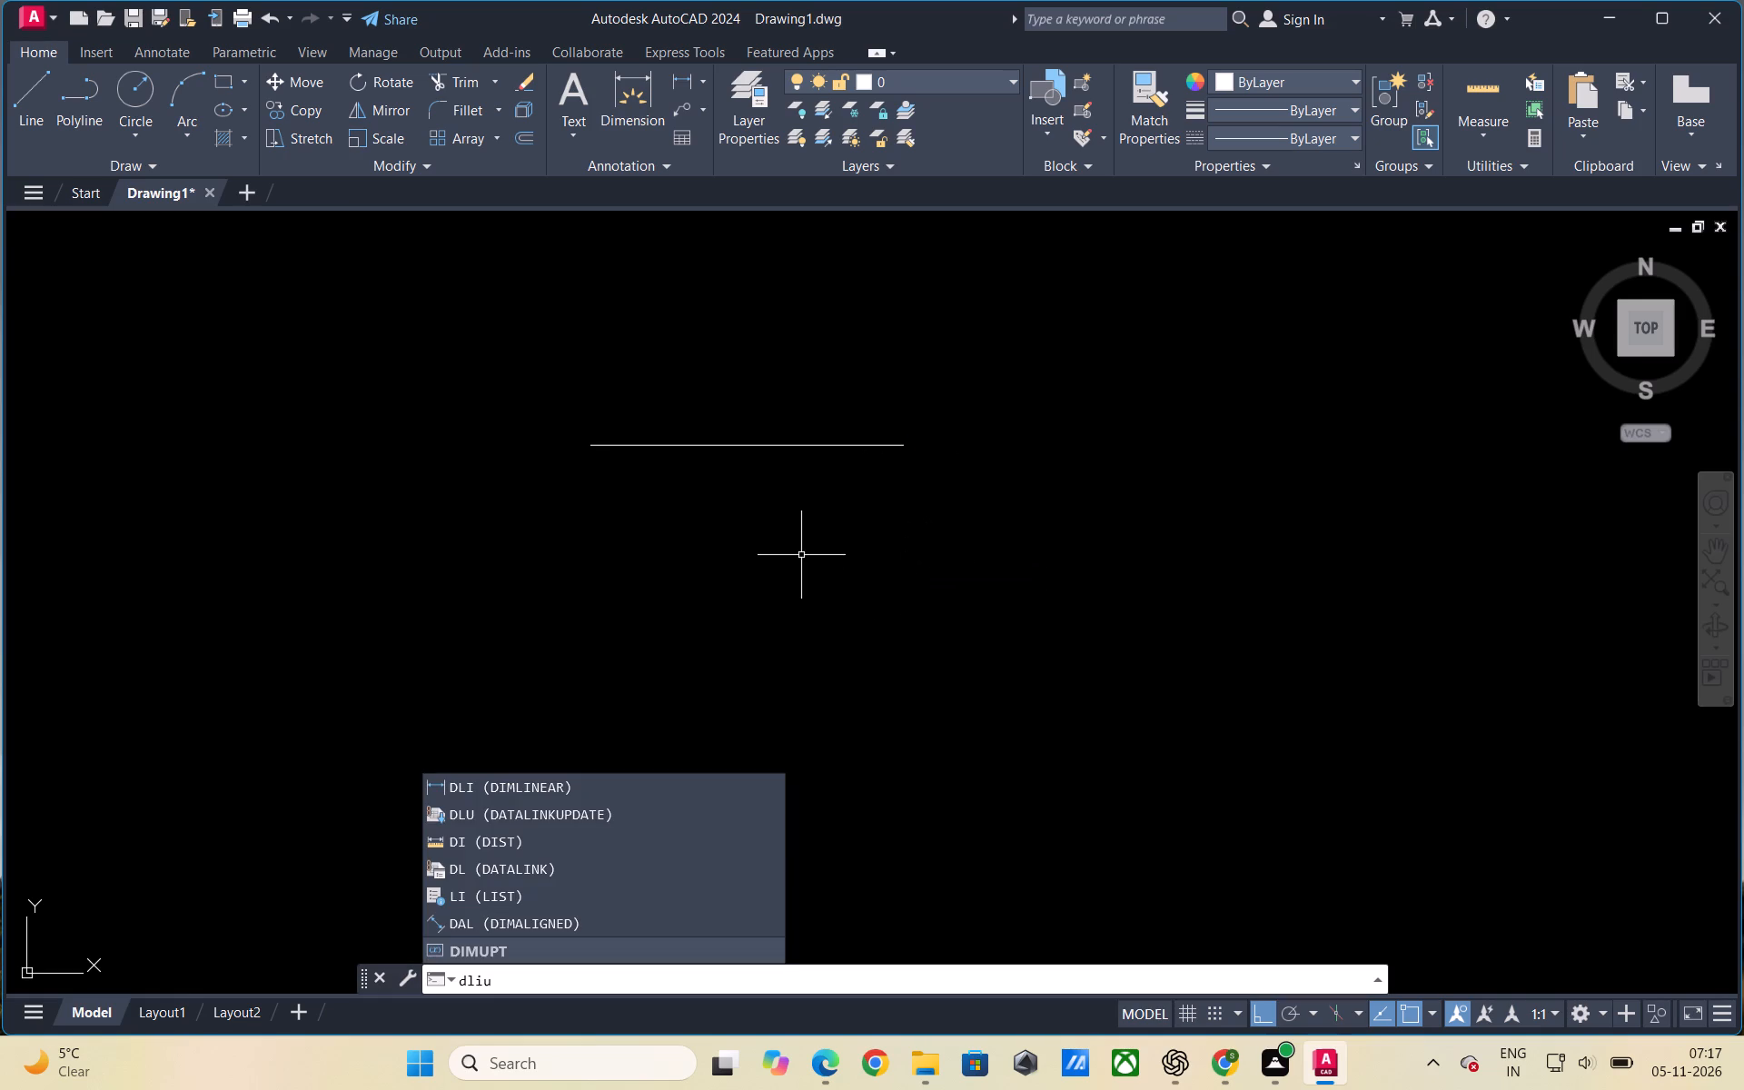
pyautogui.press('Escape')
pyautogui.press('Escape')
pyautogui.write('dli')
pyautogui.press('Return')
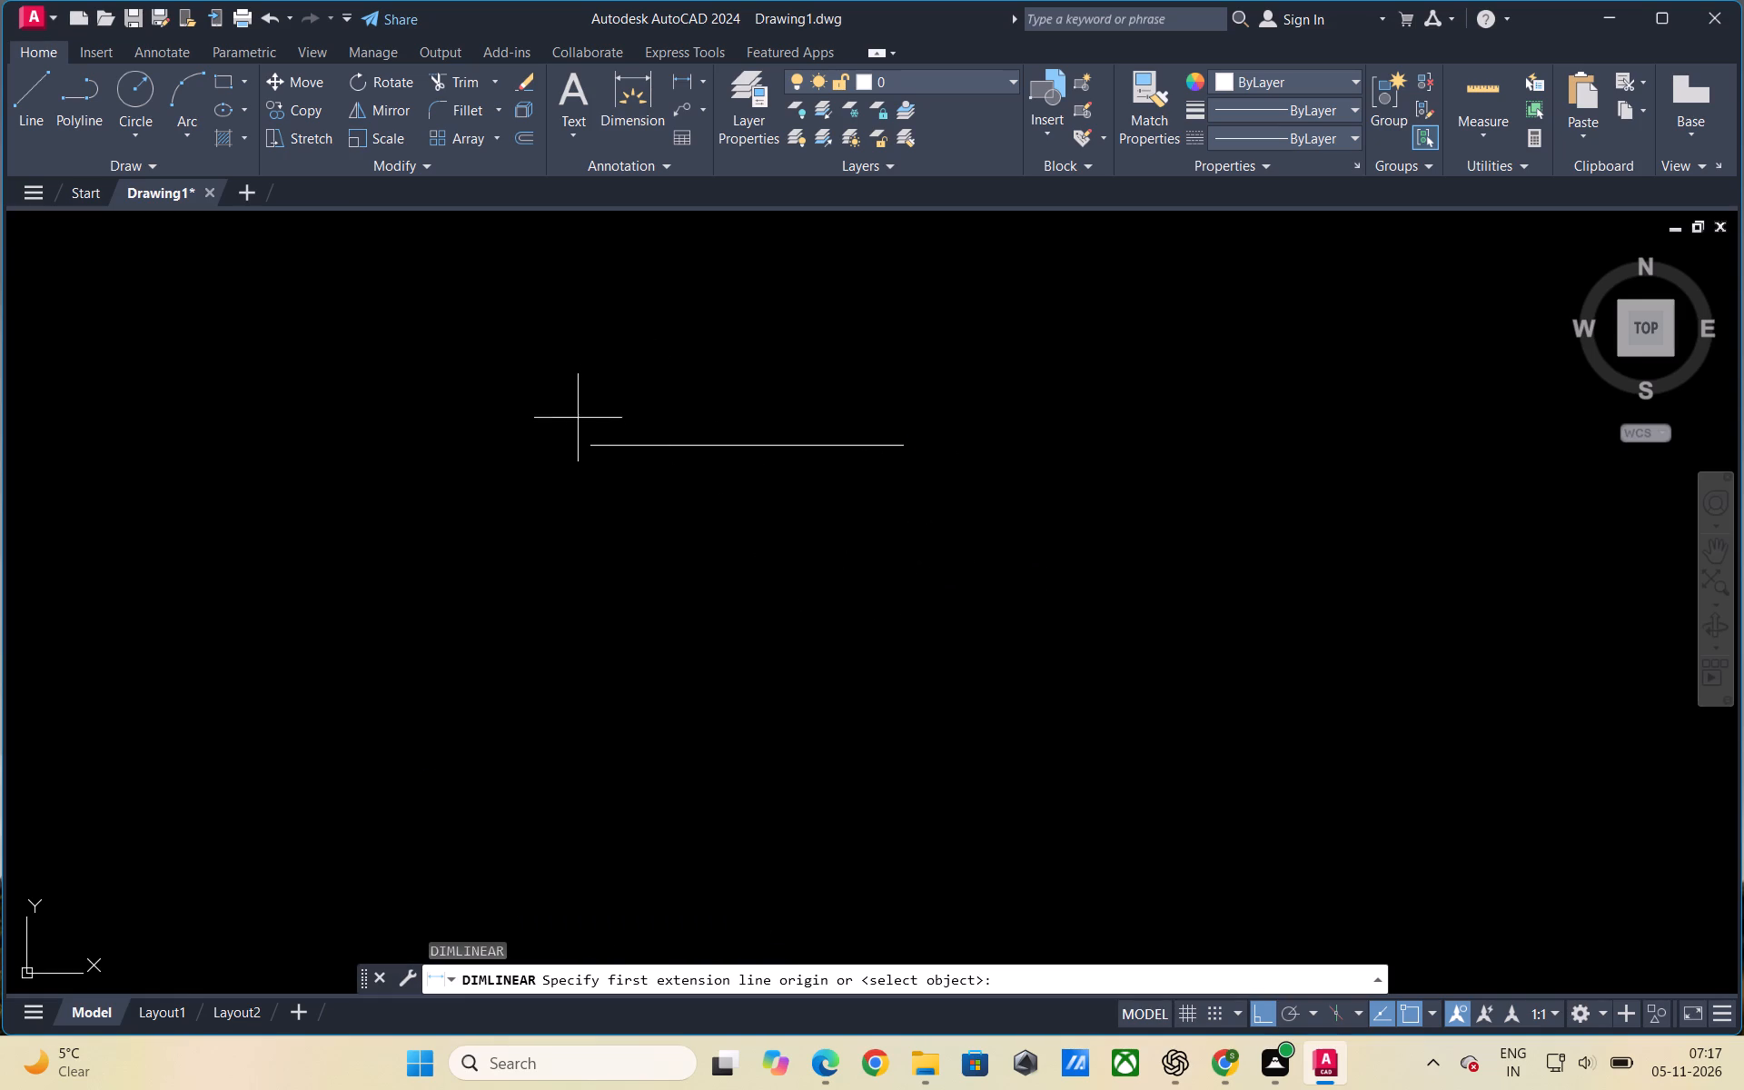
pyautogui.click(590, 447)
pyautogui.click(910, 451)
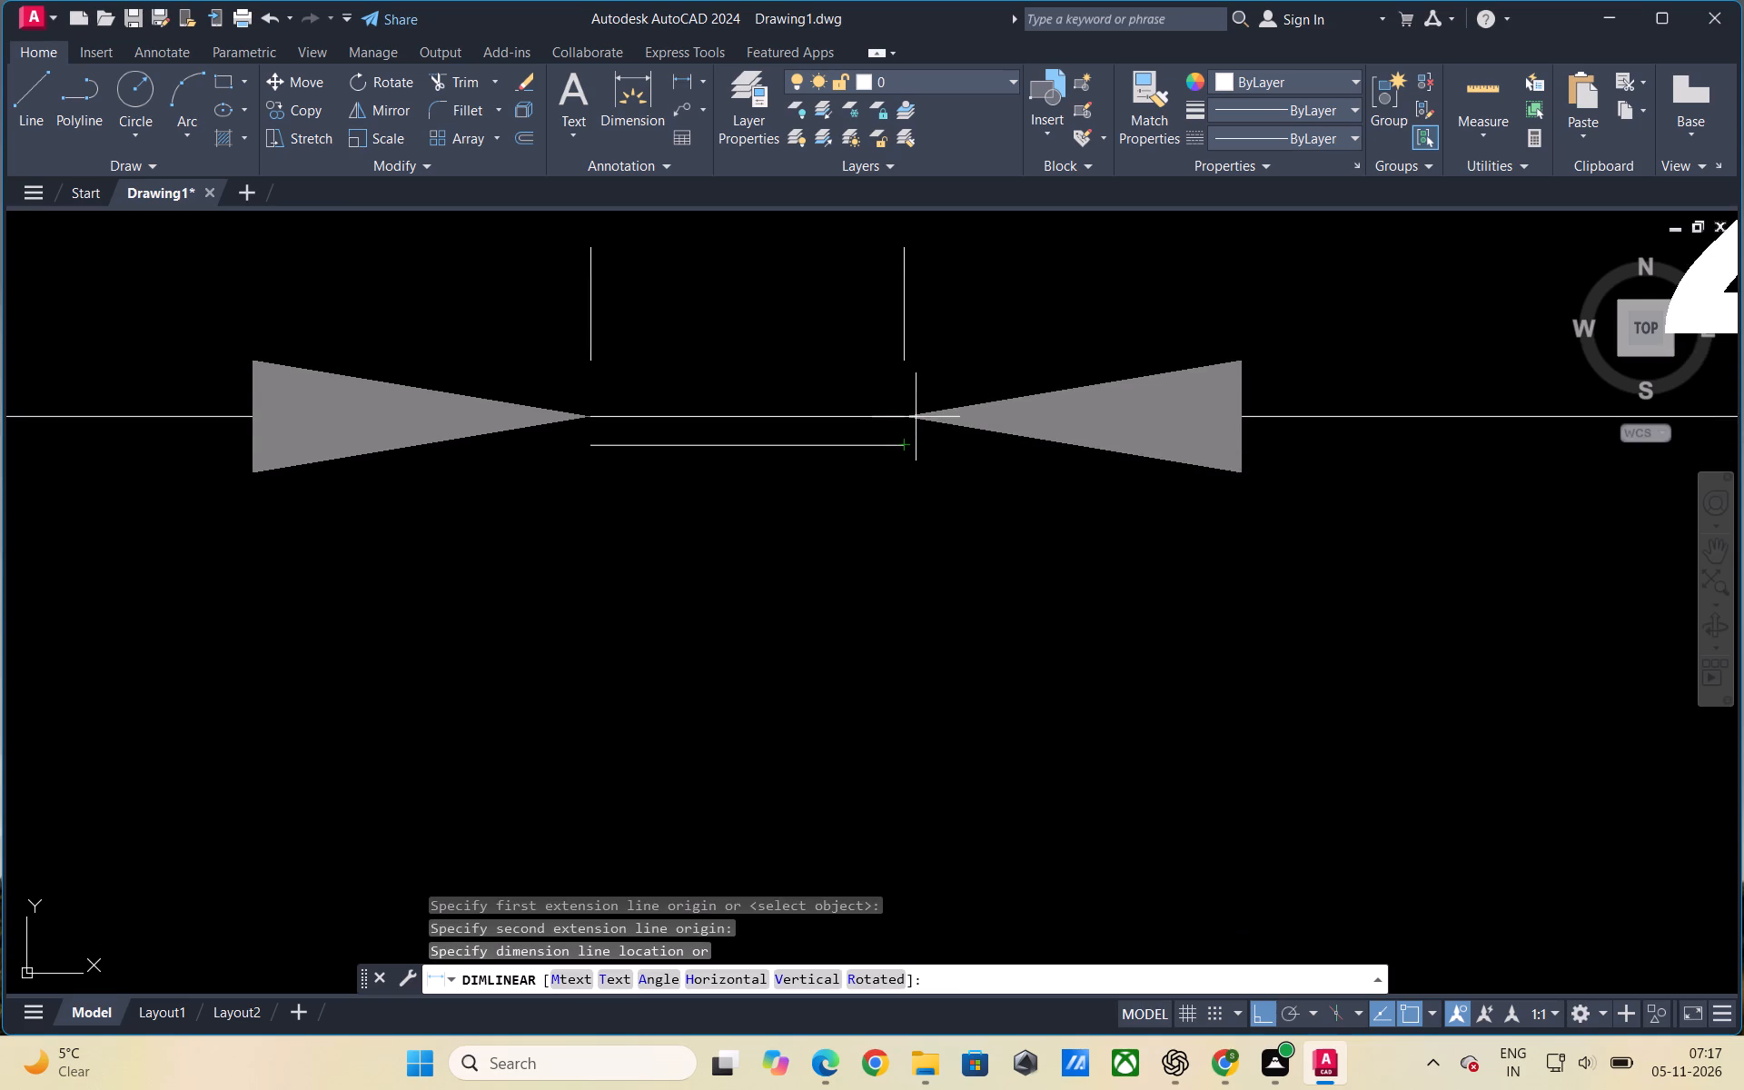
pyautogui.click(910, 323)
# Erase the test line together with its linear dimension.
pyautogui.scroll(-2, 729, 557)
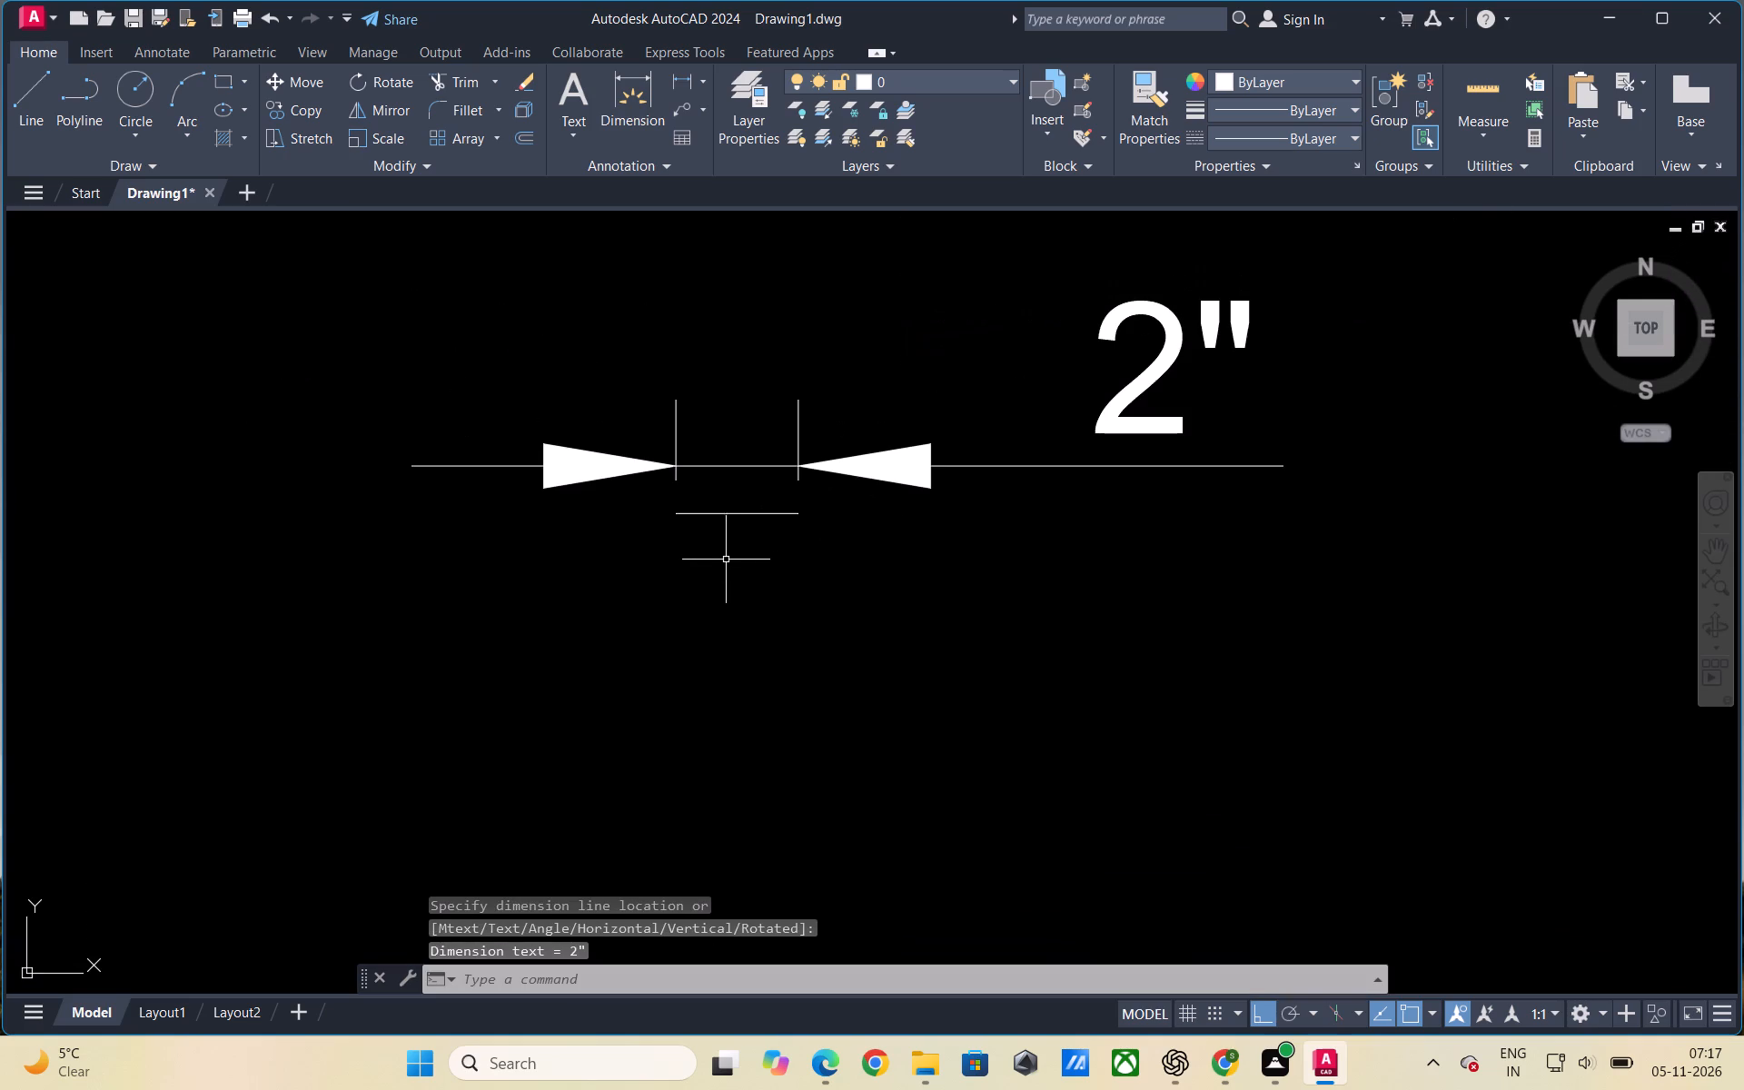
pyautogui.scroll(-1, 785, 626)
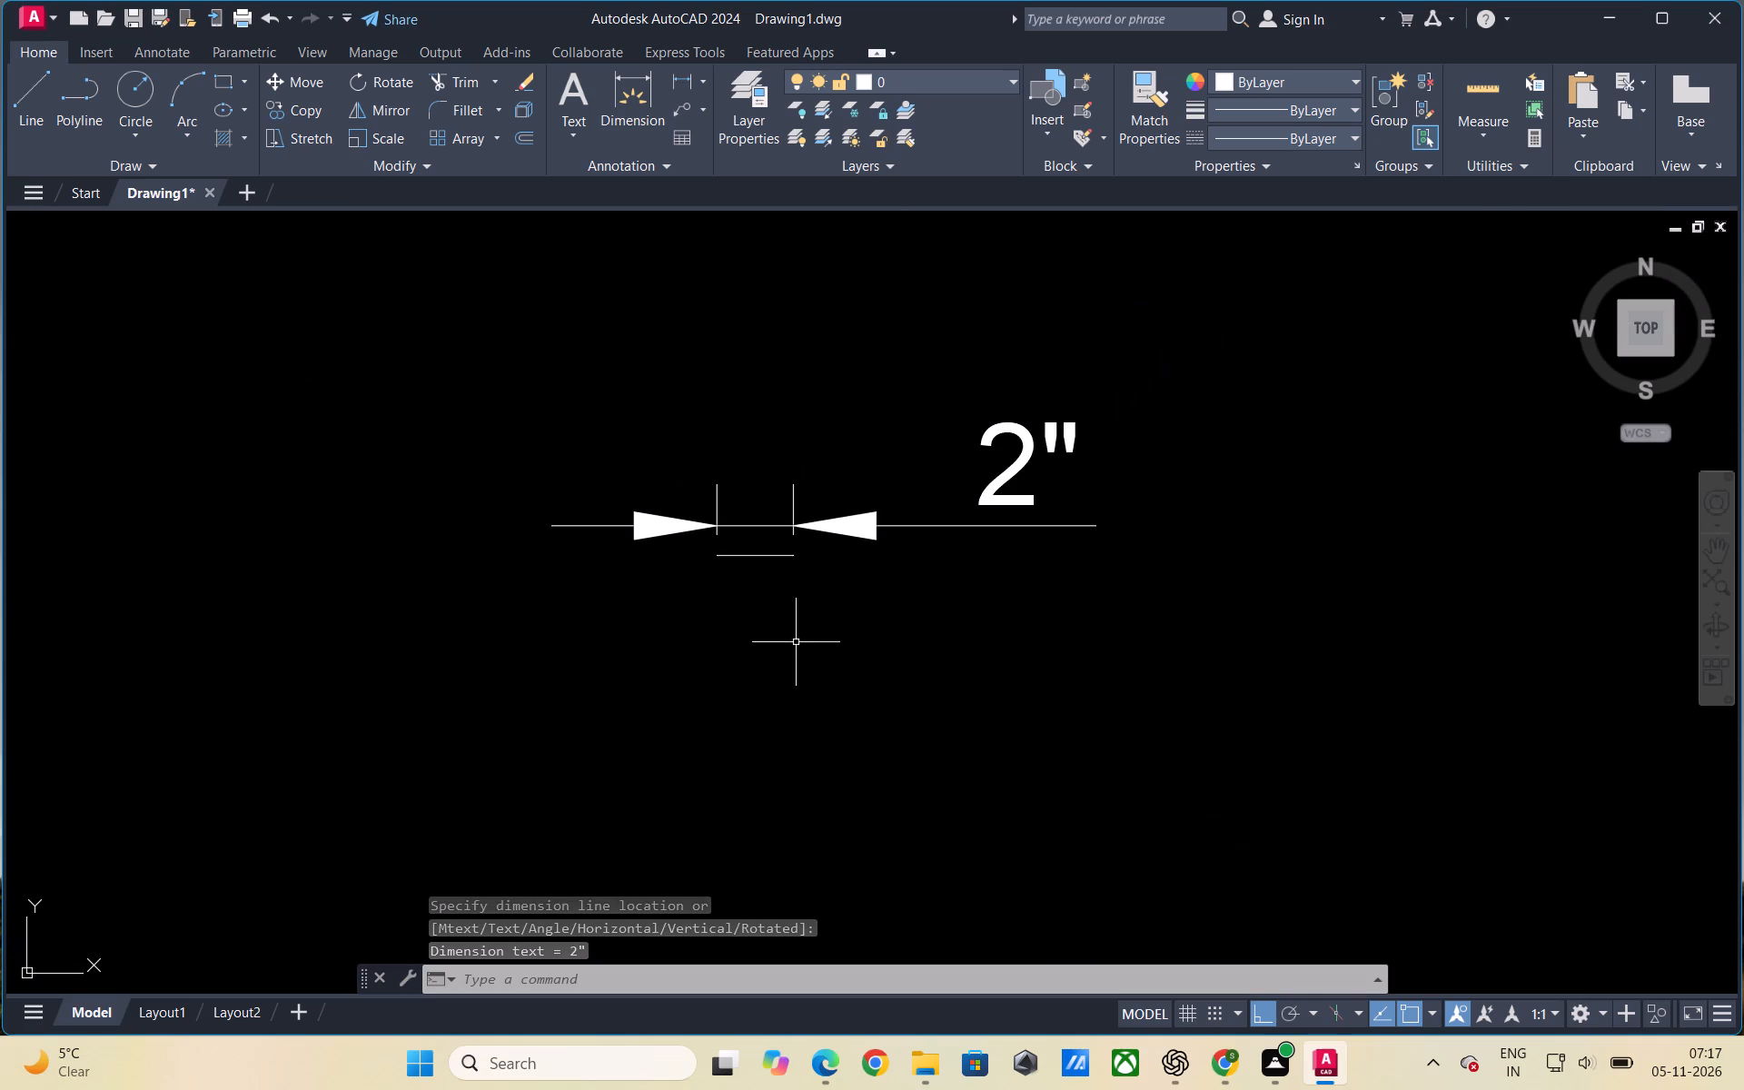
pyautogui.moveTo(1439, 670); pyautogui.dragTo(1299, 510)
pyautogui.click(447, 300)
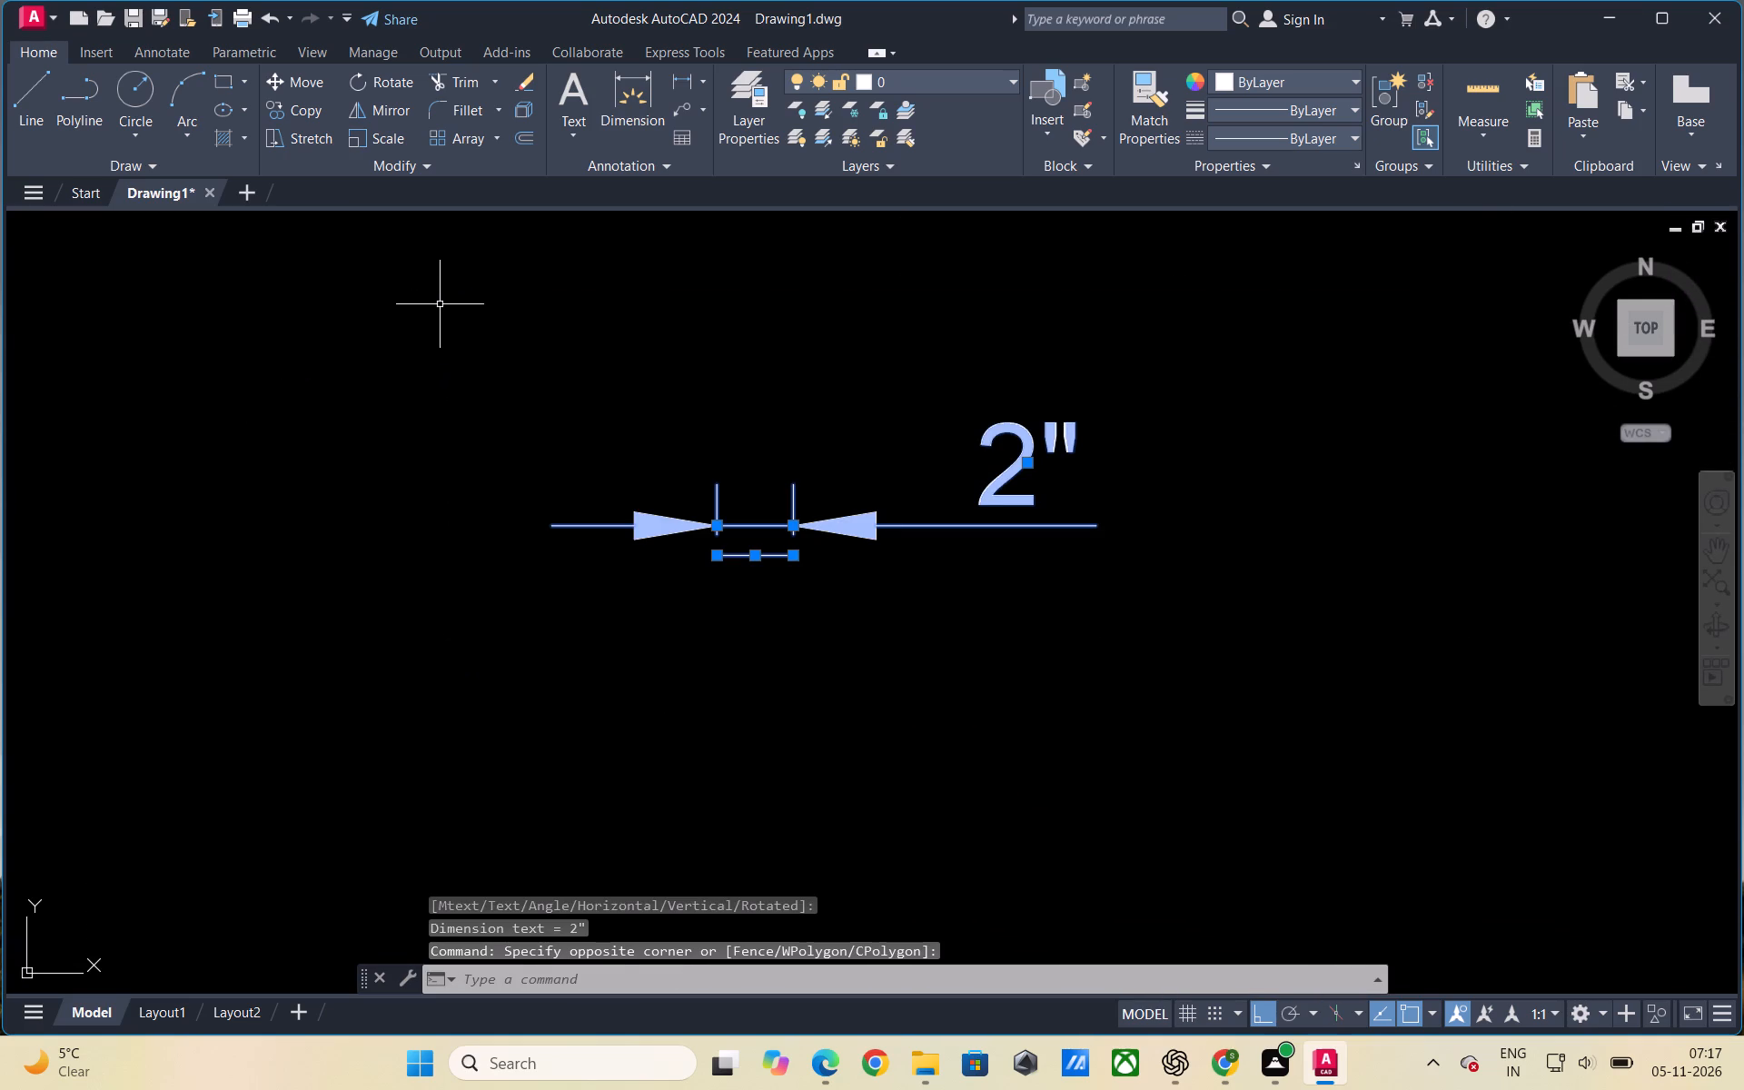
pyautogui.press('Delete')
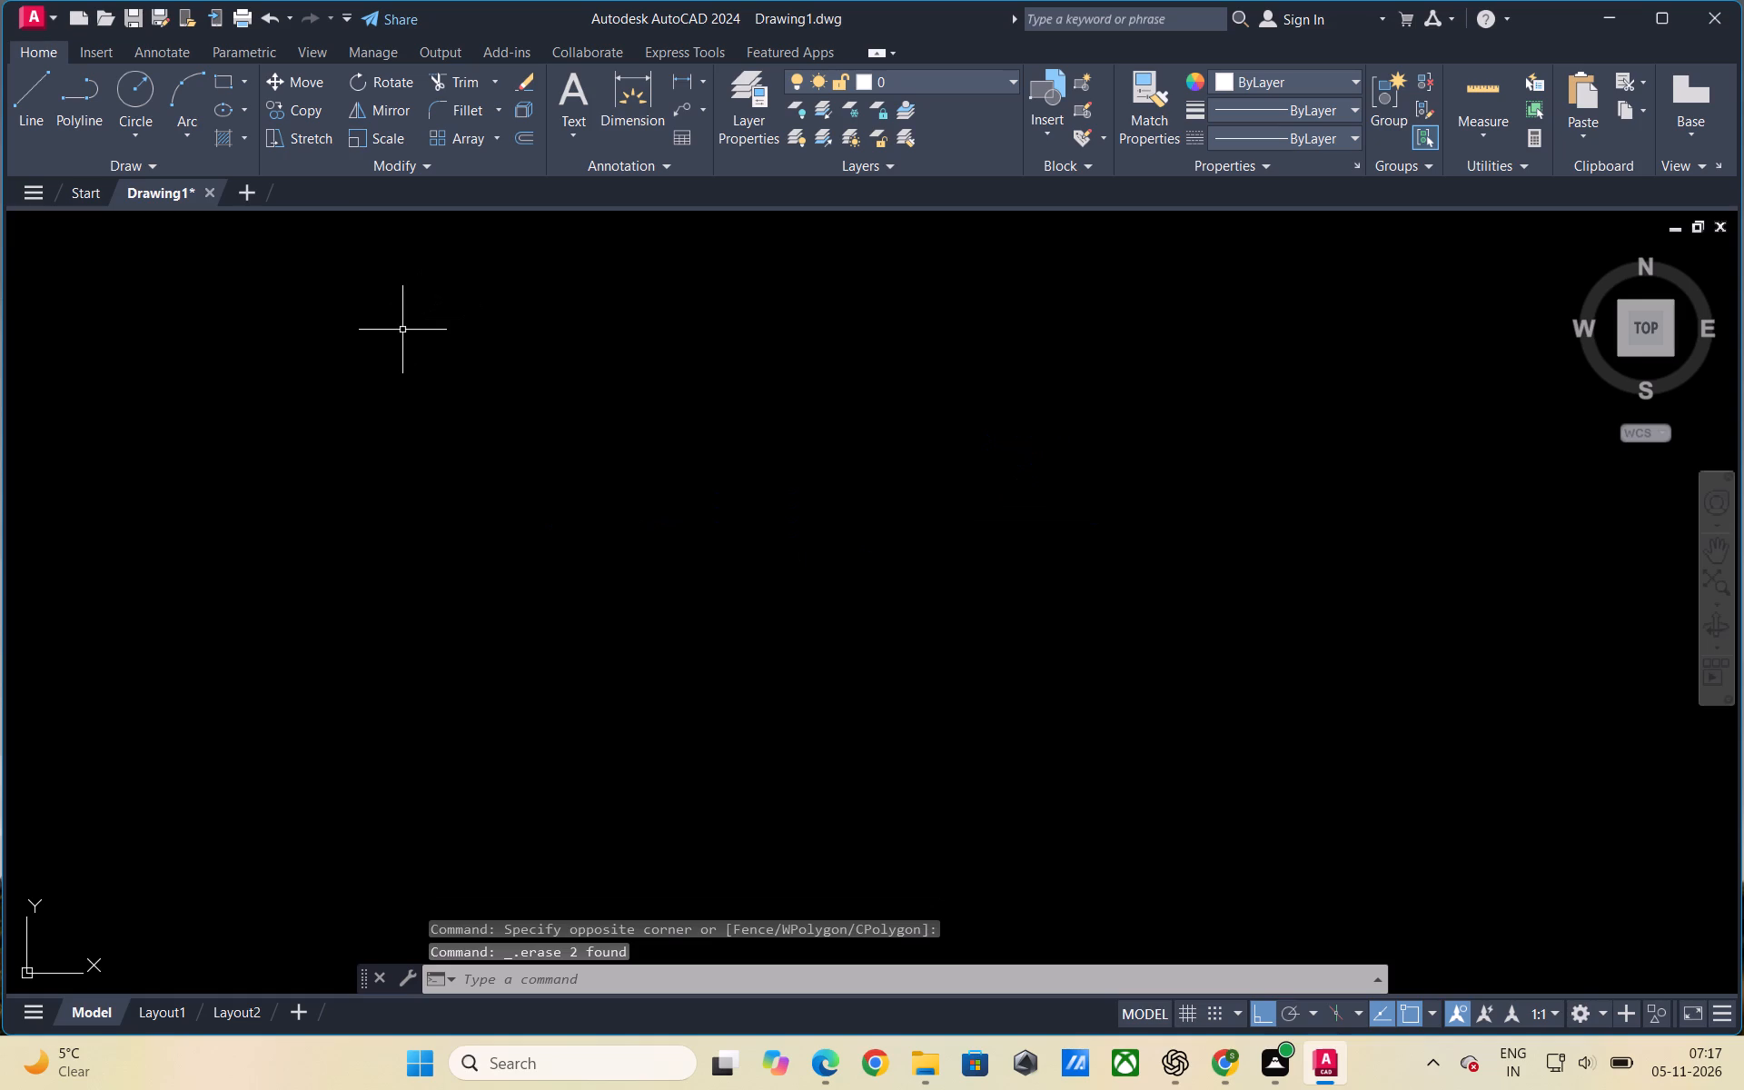
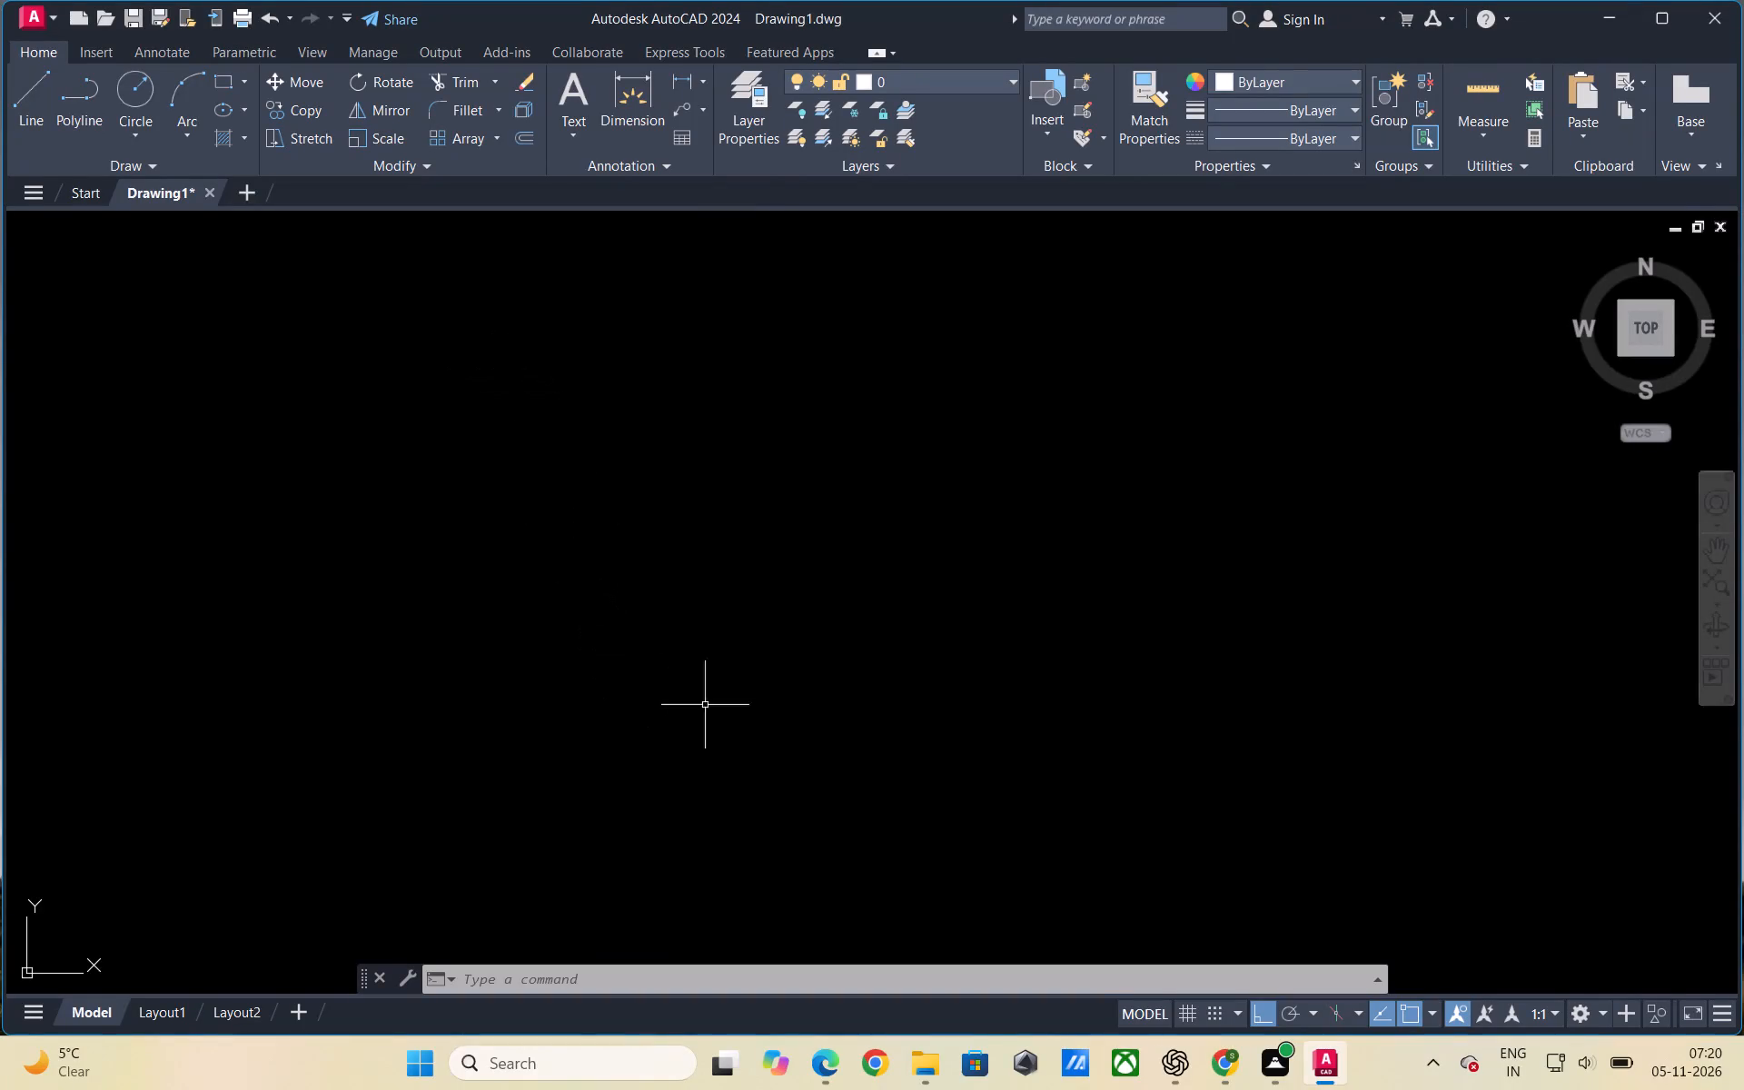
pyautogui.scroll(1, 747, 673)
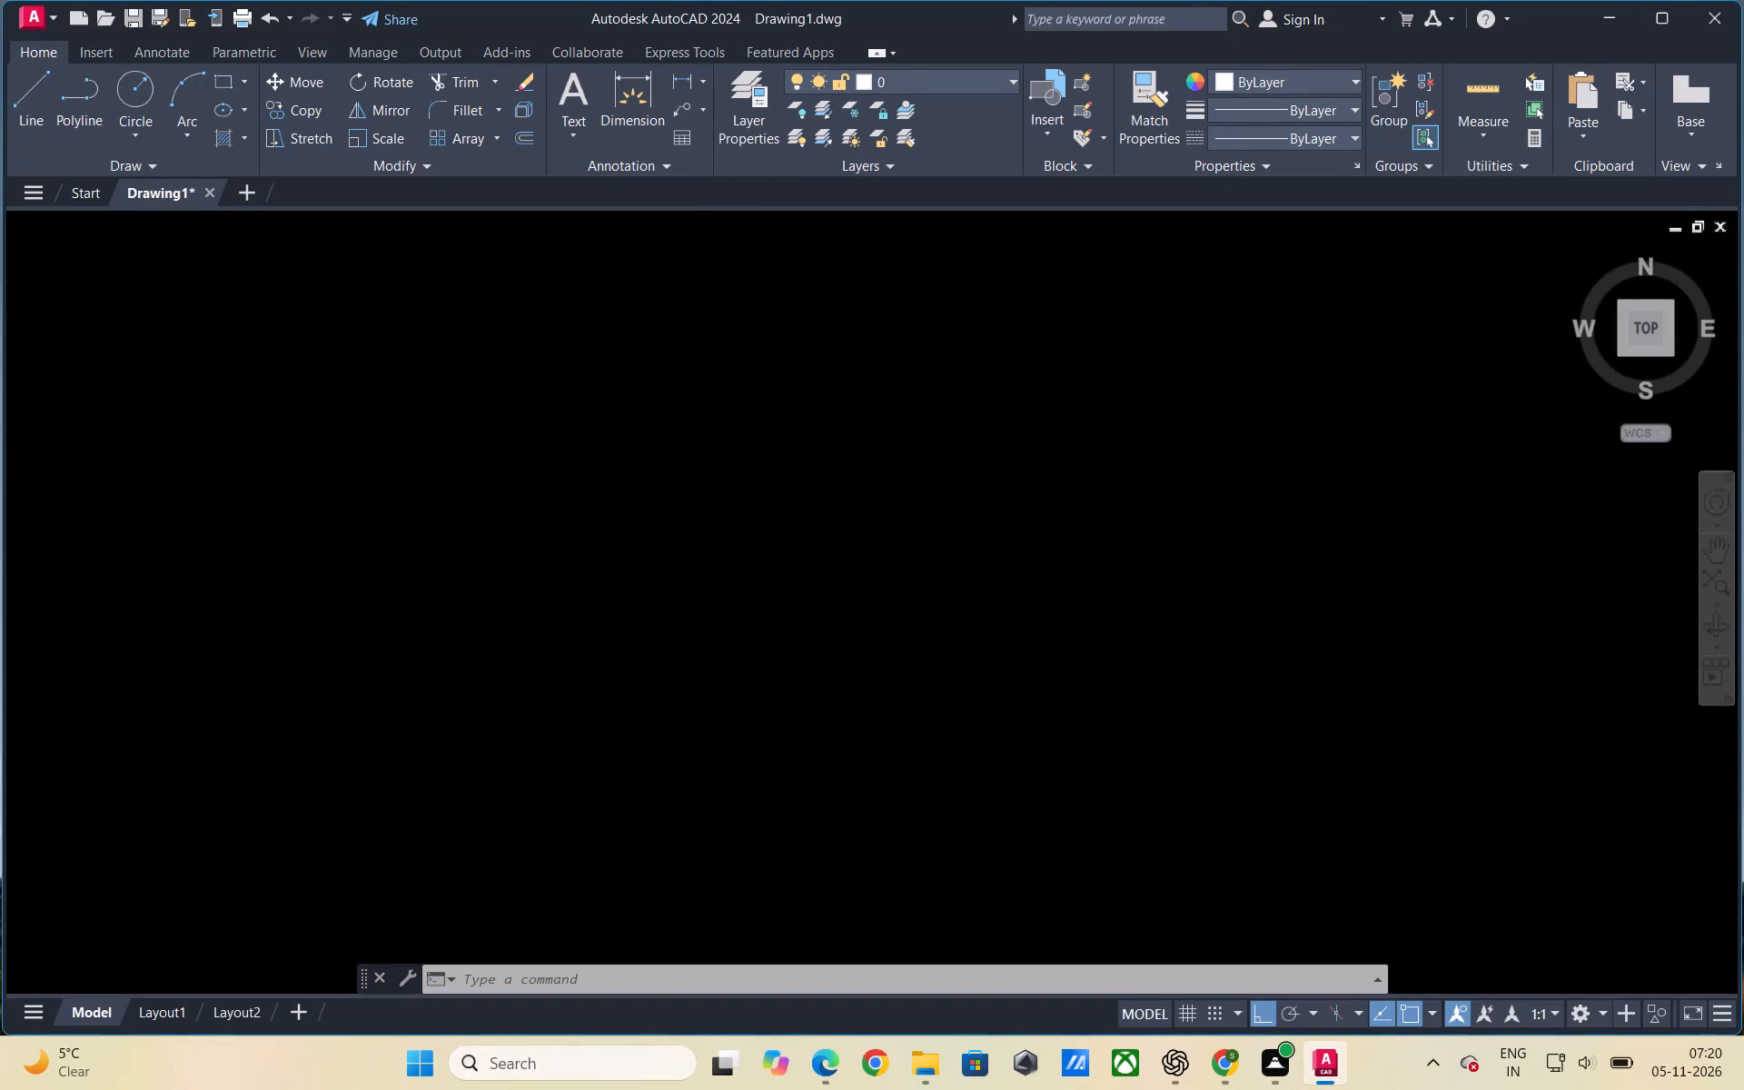
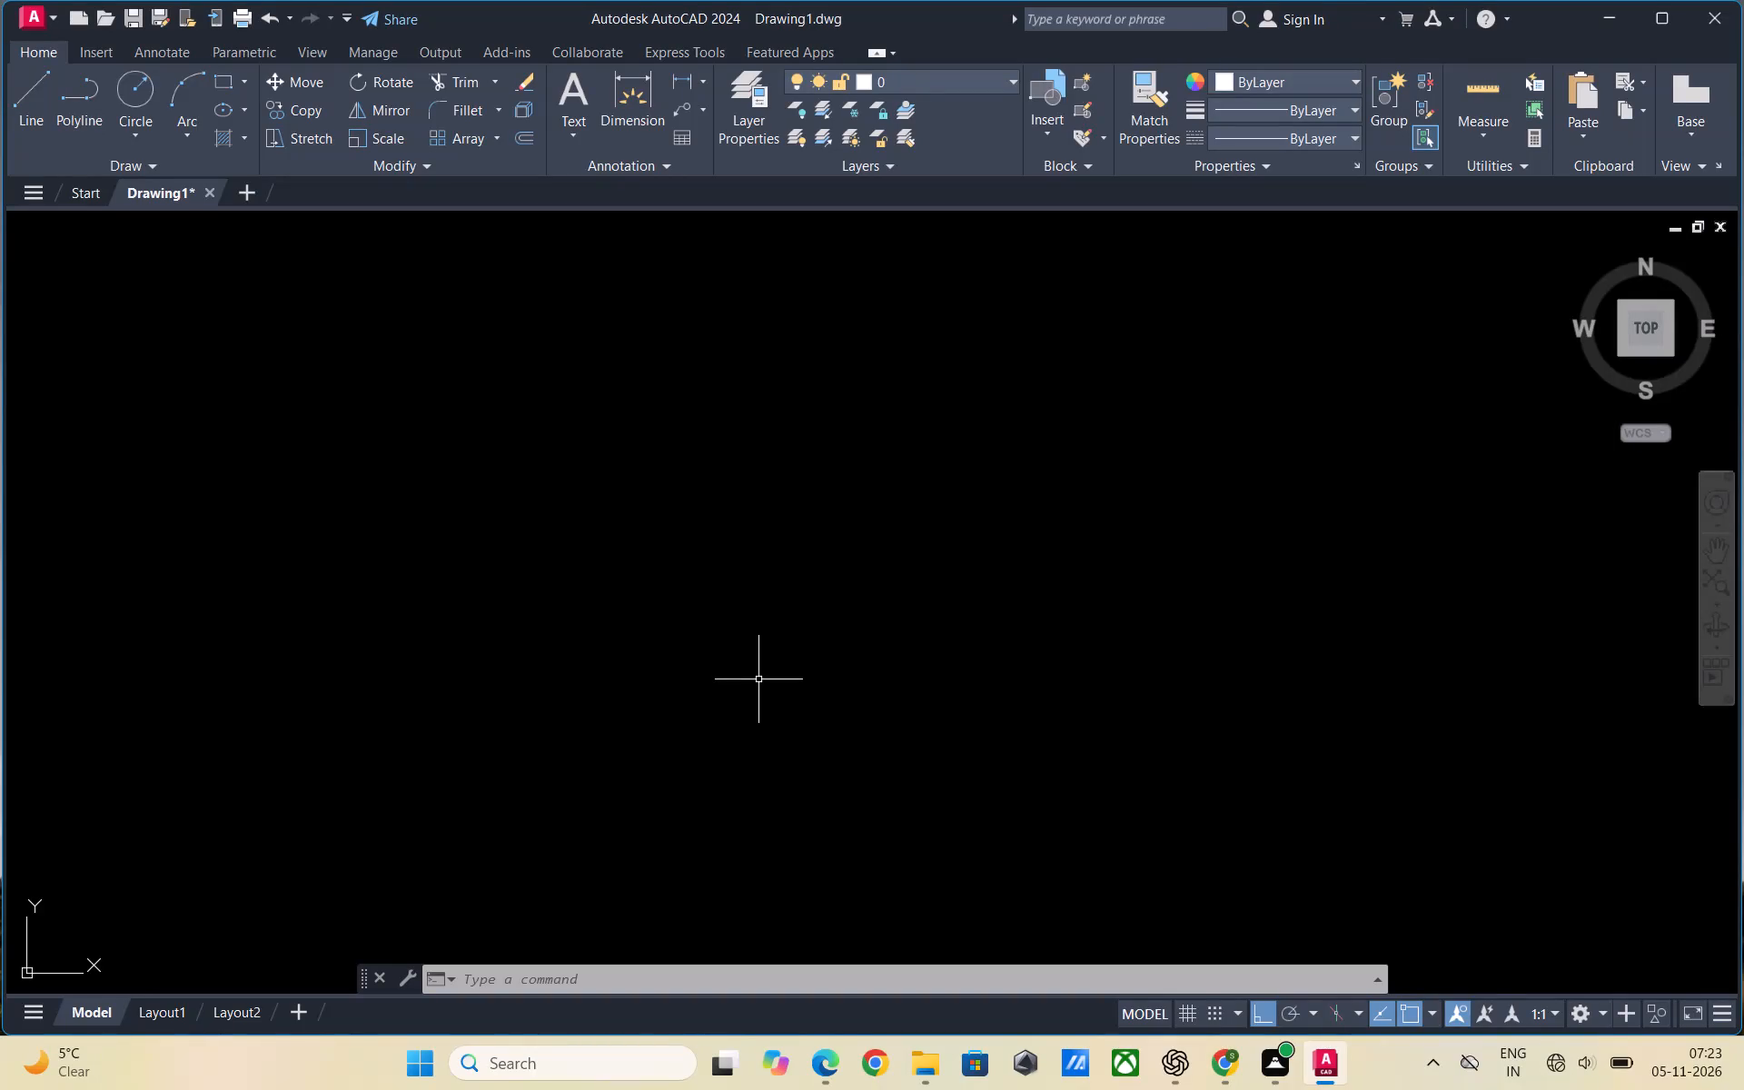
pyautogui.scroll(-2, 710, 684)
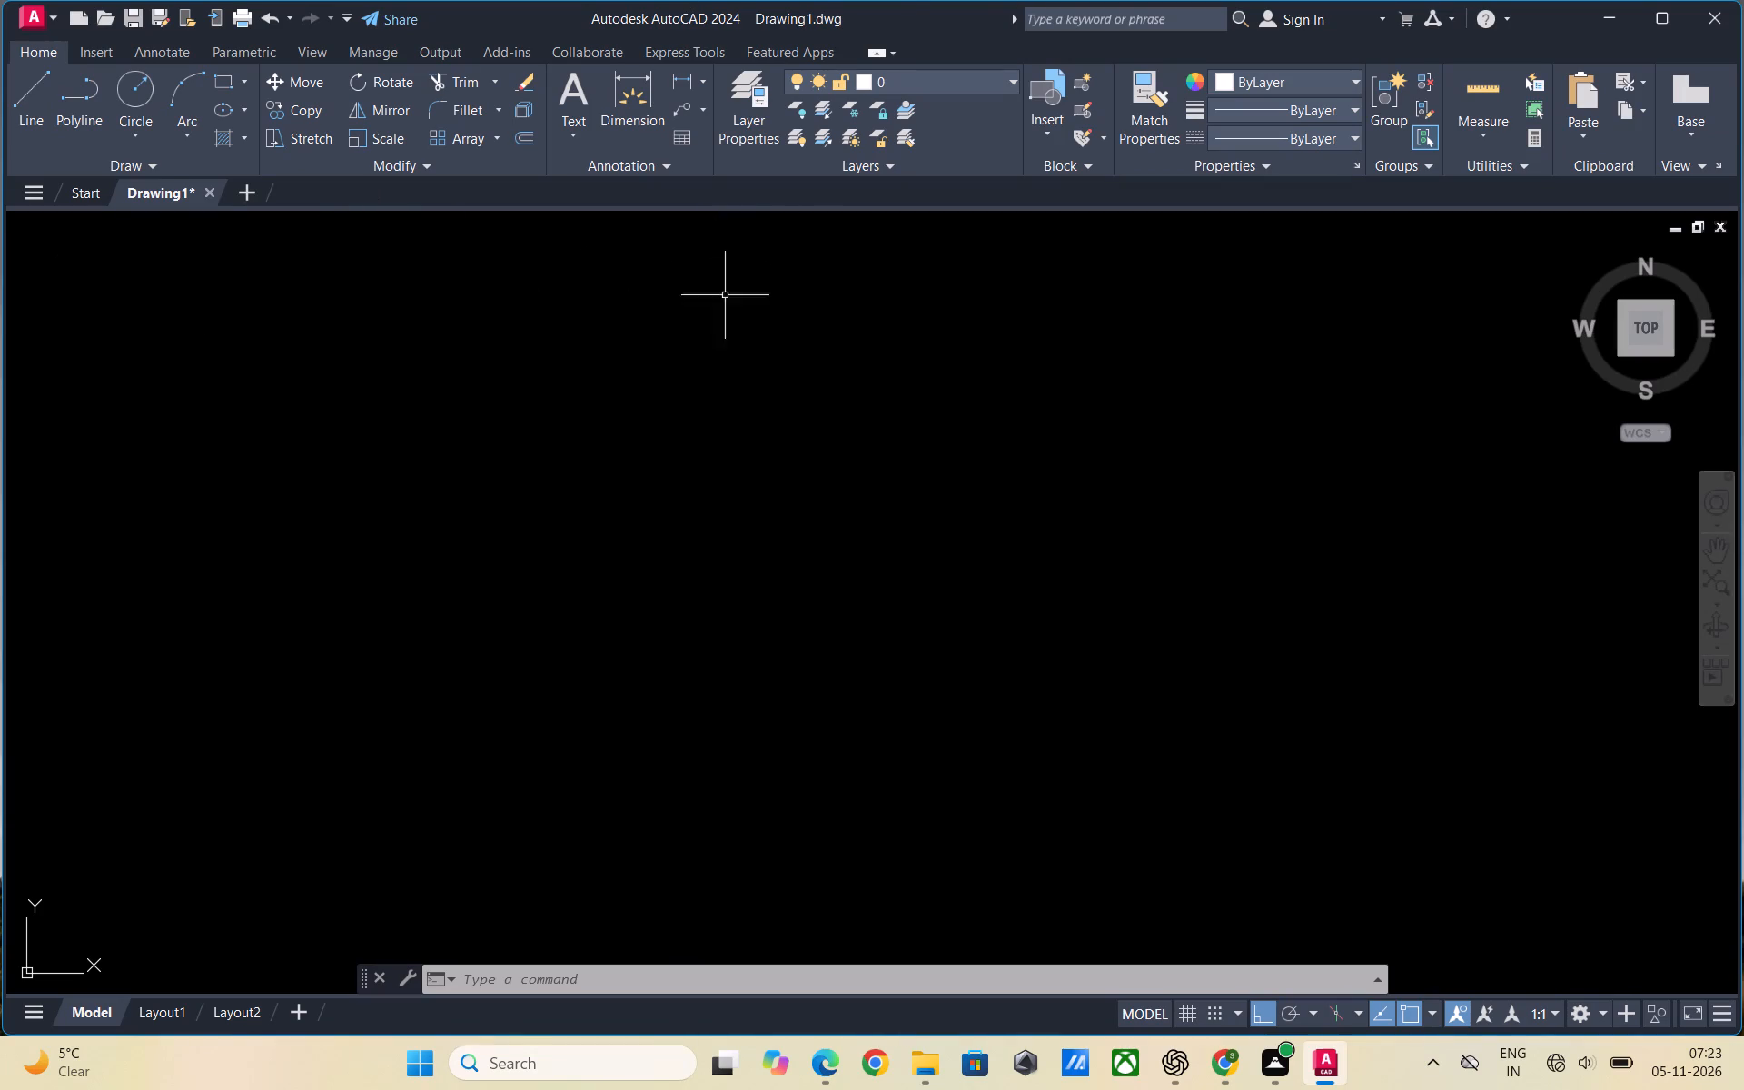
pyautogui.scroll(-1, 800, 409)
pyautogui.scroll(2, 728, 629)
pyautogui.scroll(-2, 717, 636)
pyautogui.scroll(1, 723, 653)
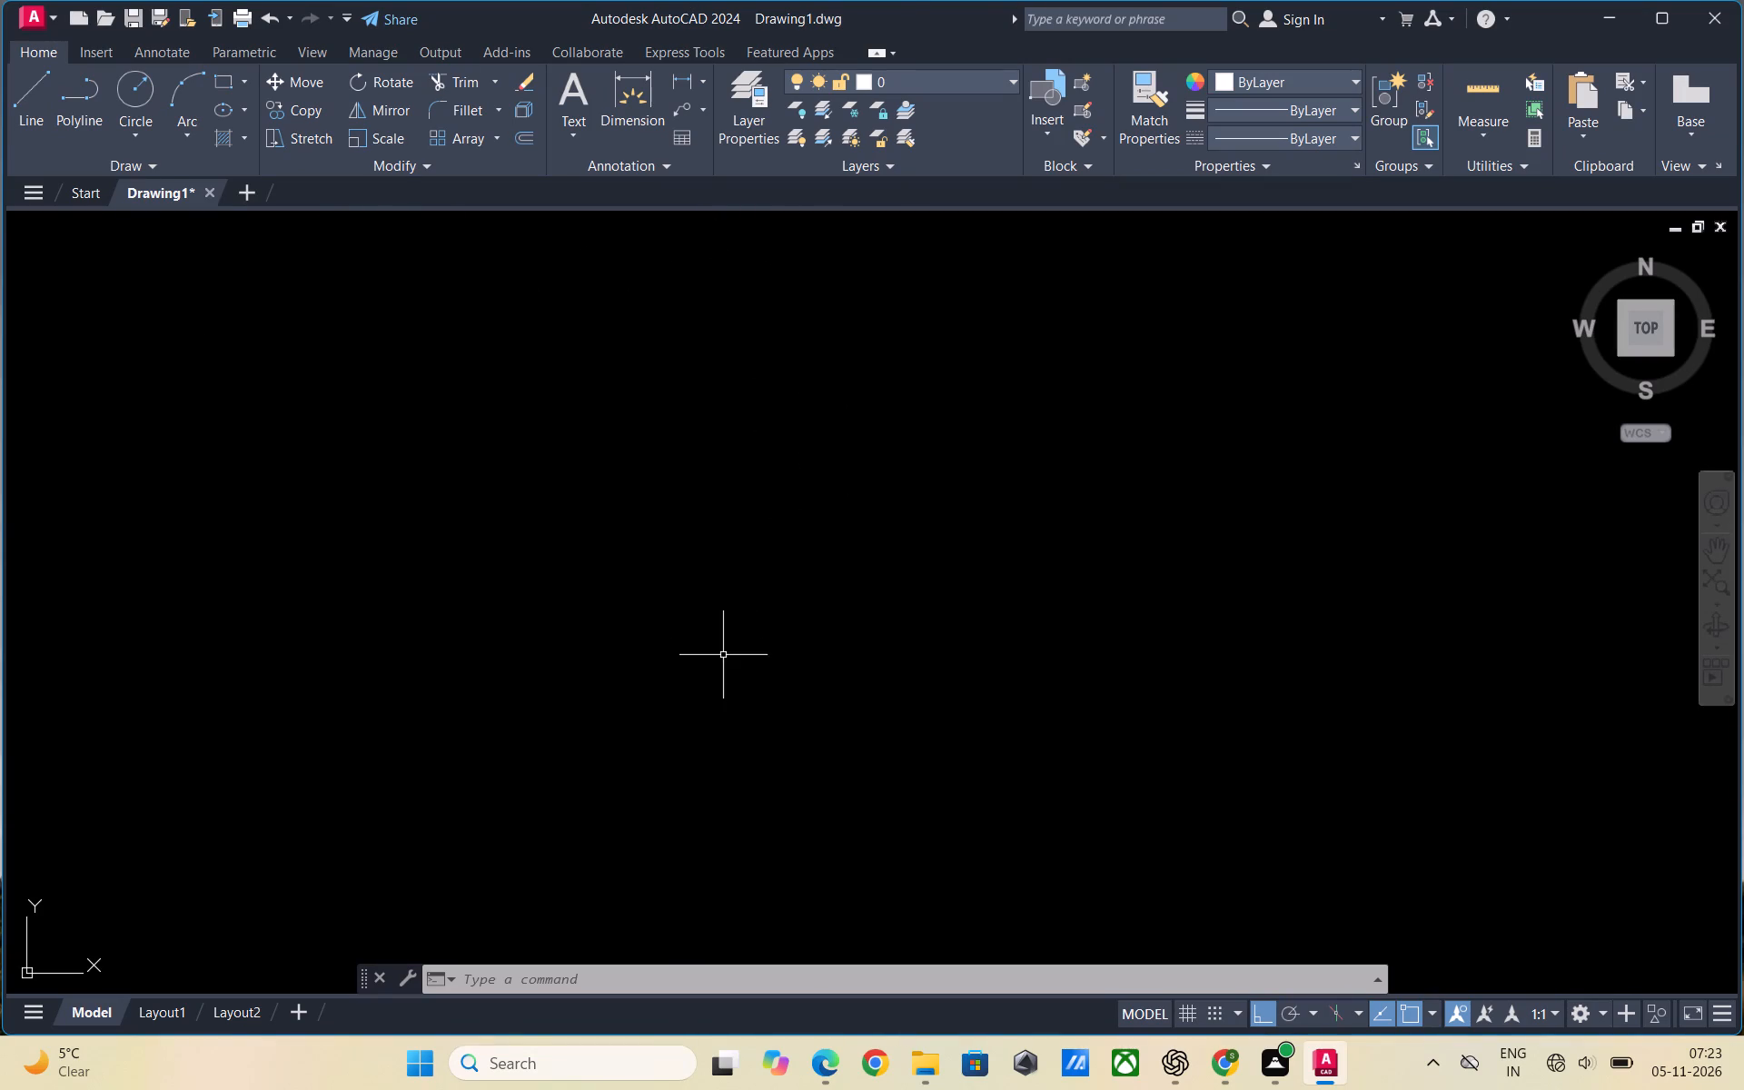
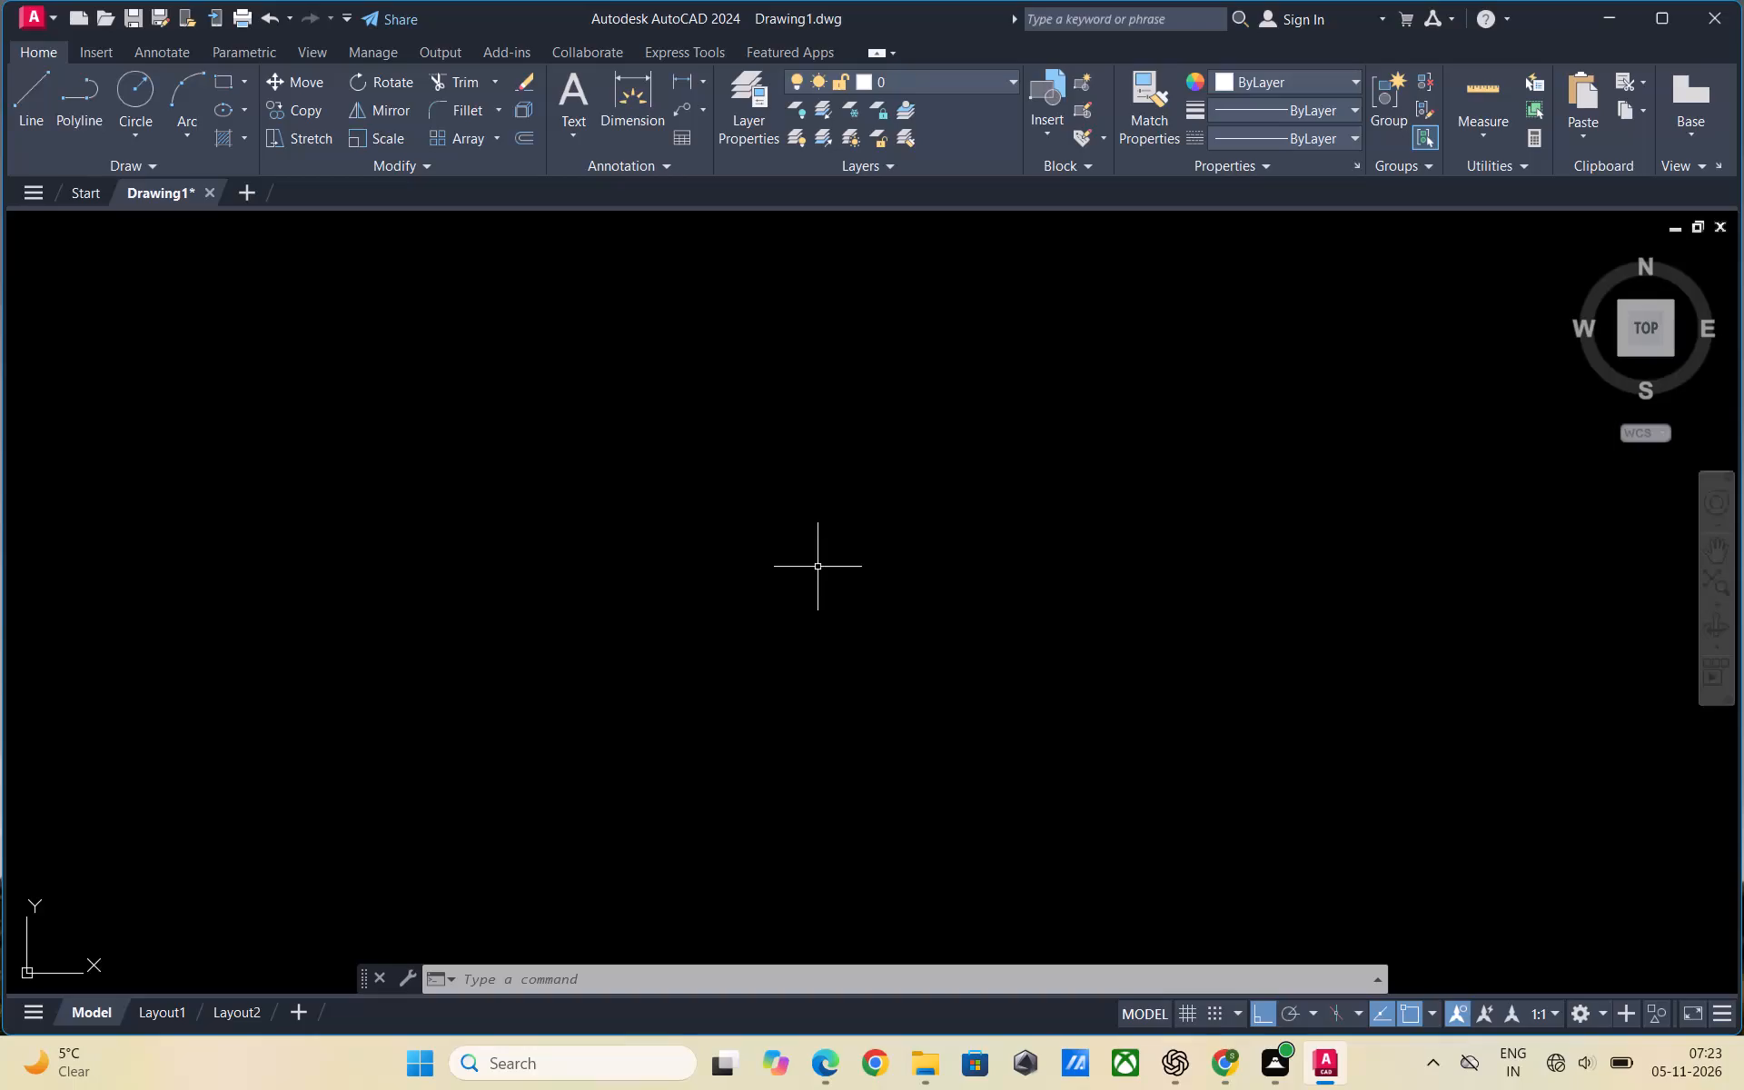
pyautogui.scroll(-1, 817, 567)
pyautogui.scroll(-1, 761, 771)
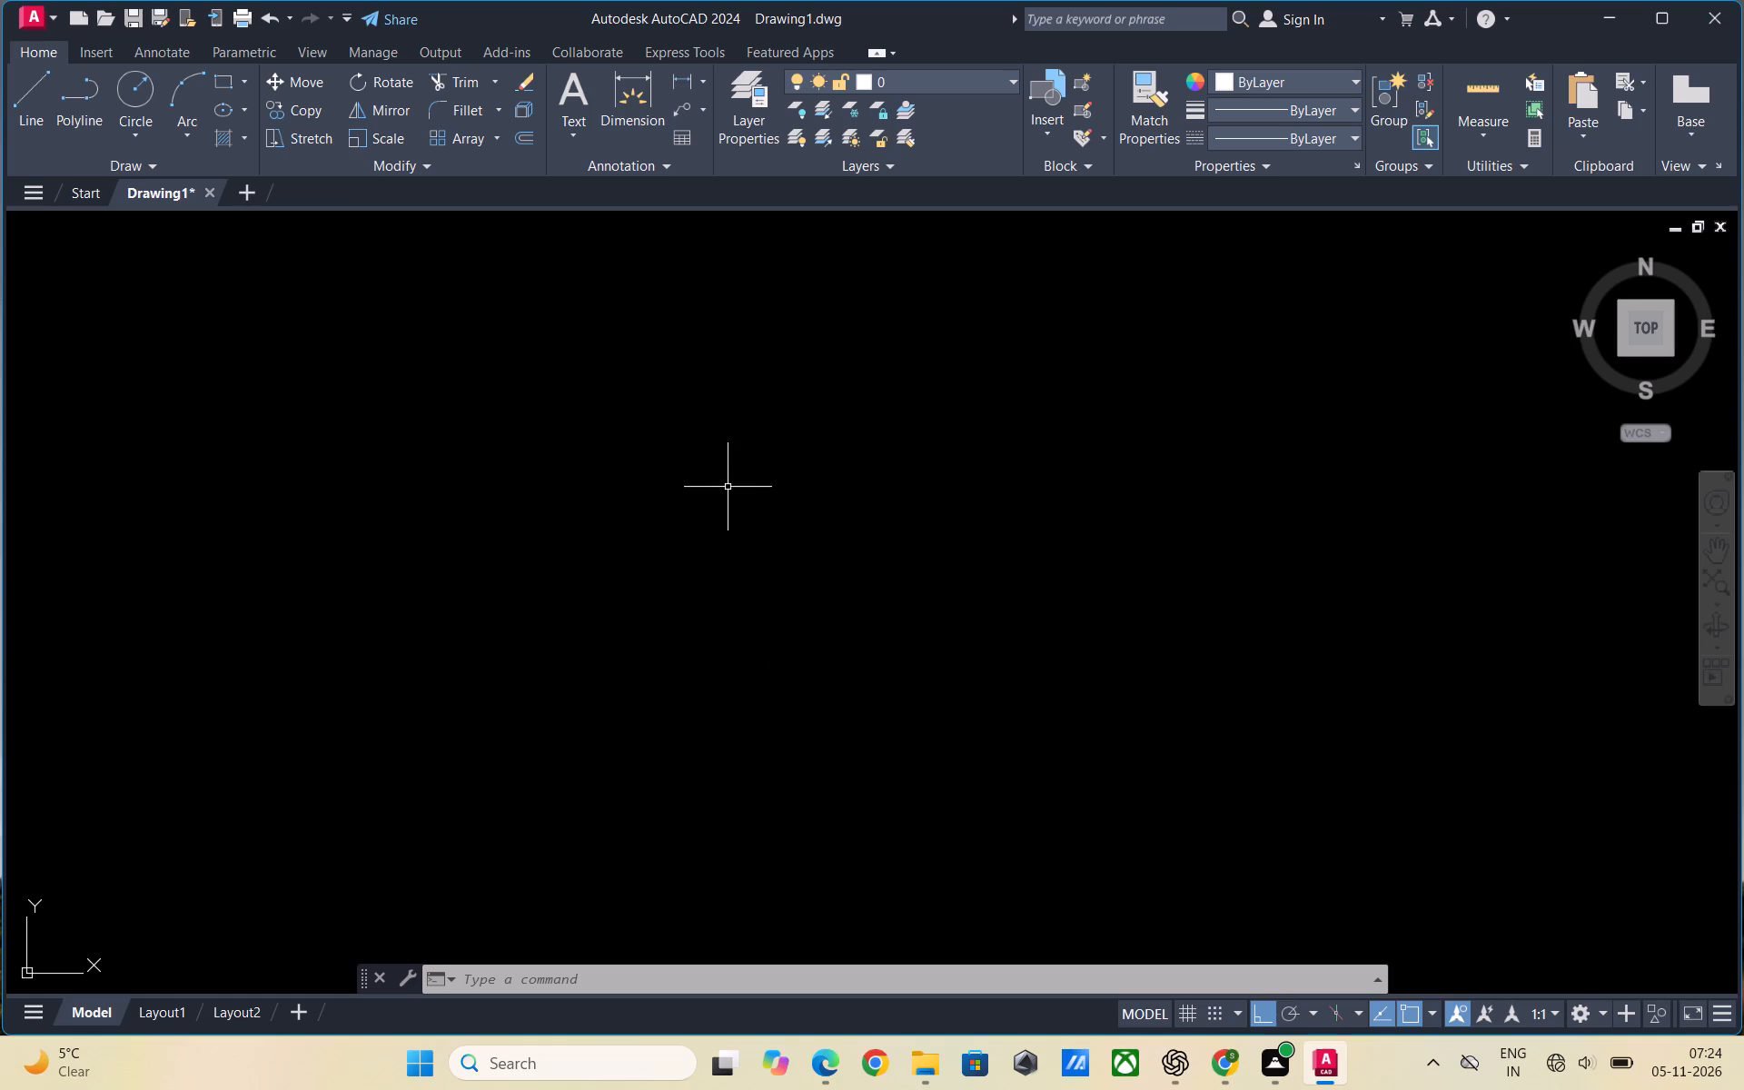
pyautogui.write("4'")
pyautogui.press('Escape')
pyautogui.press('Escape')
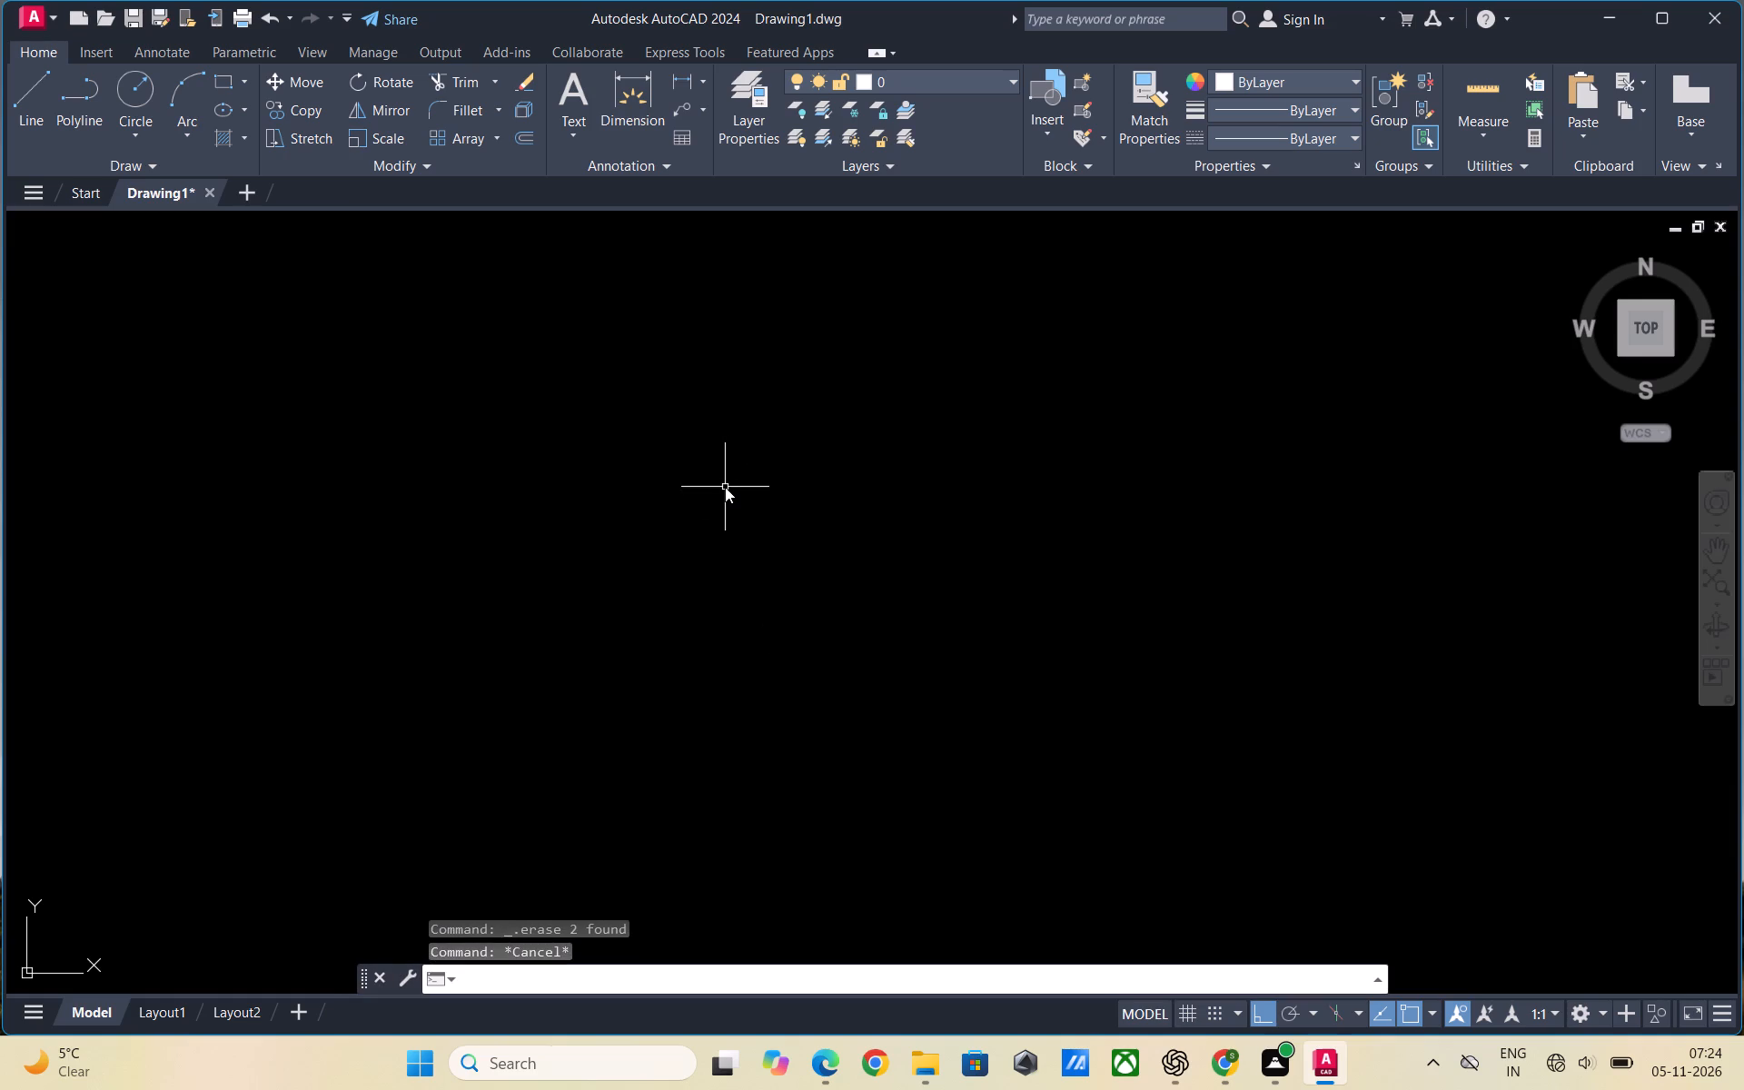
# Draw a 4' horizontal line in the empty model space as the top edge of a rectangle.
pyautogui.press('l')
pyautogui.press('Return')
pyautogui.click(657, 465)
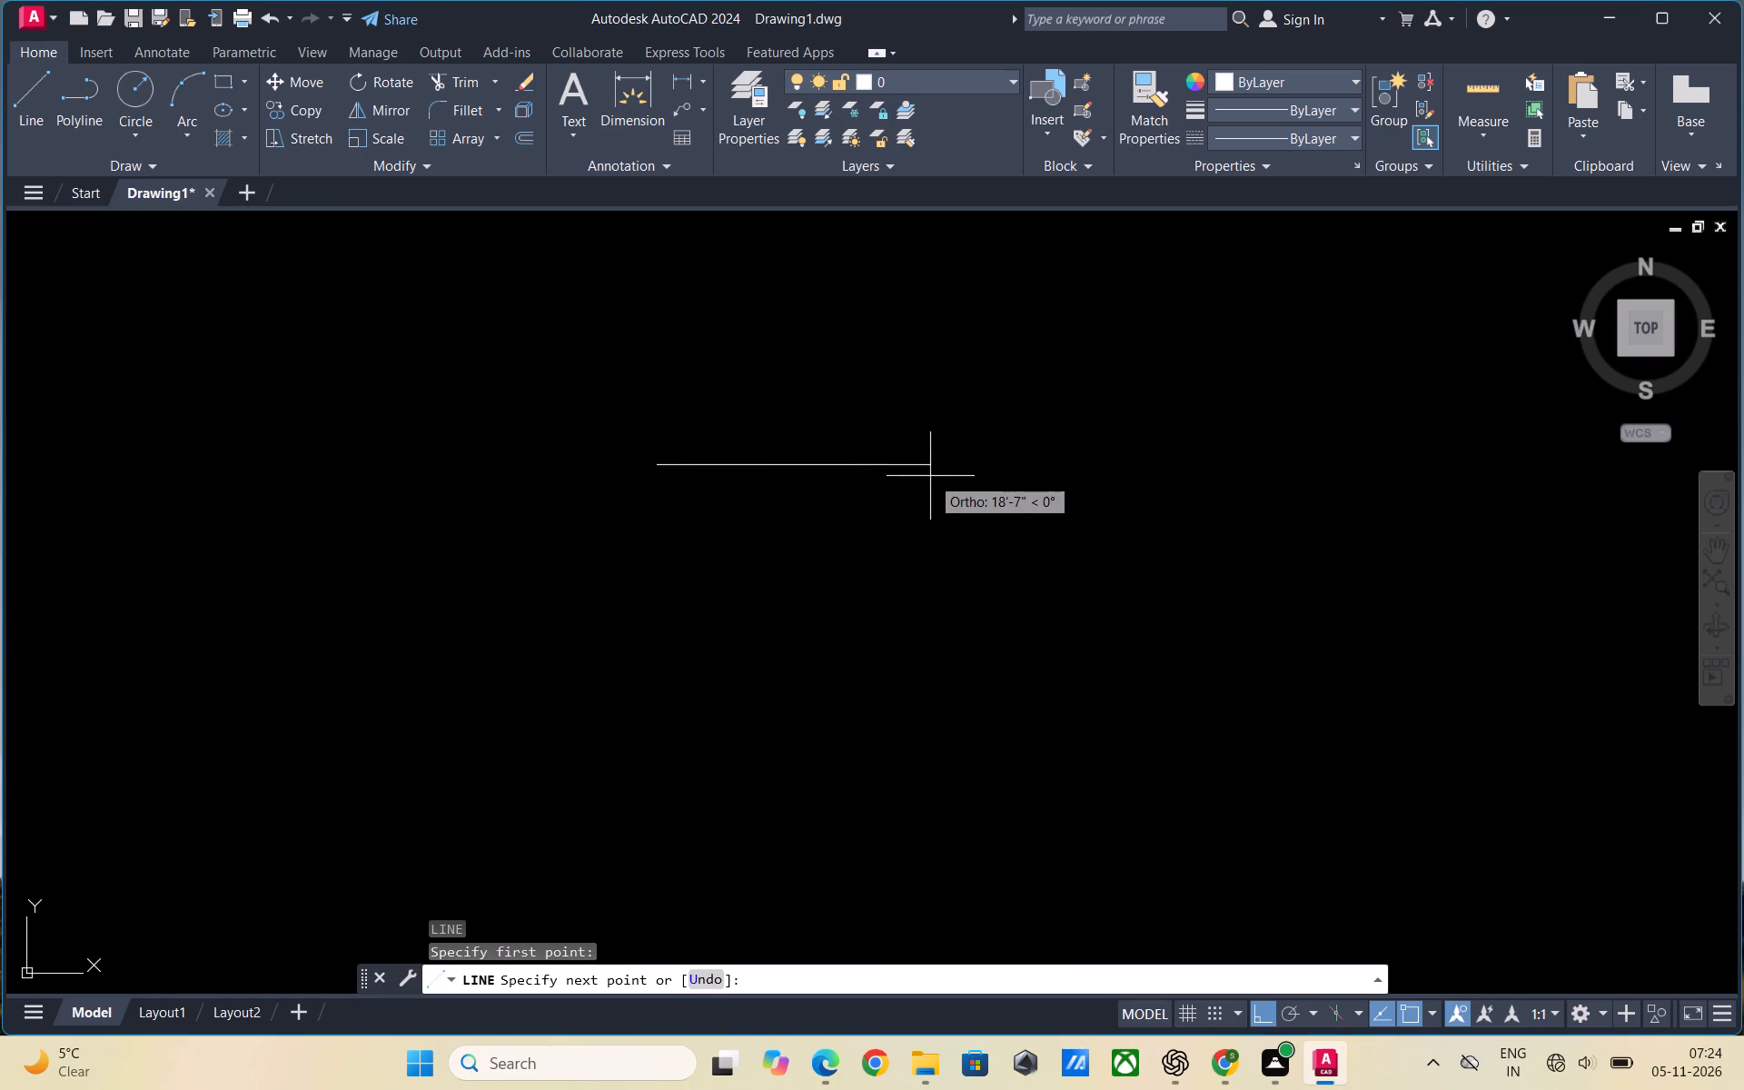
pyautogui.write("4'")
pyautogui.press('Return')
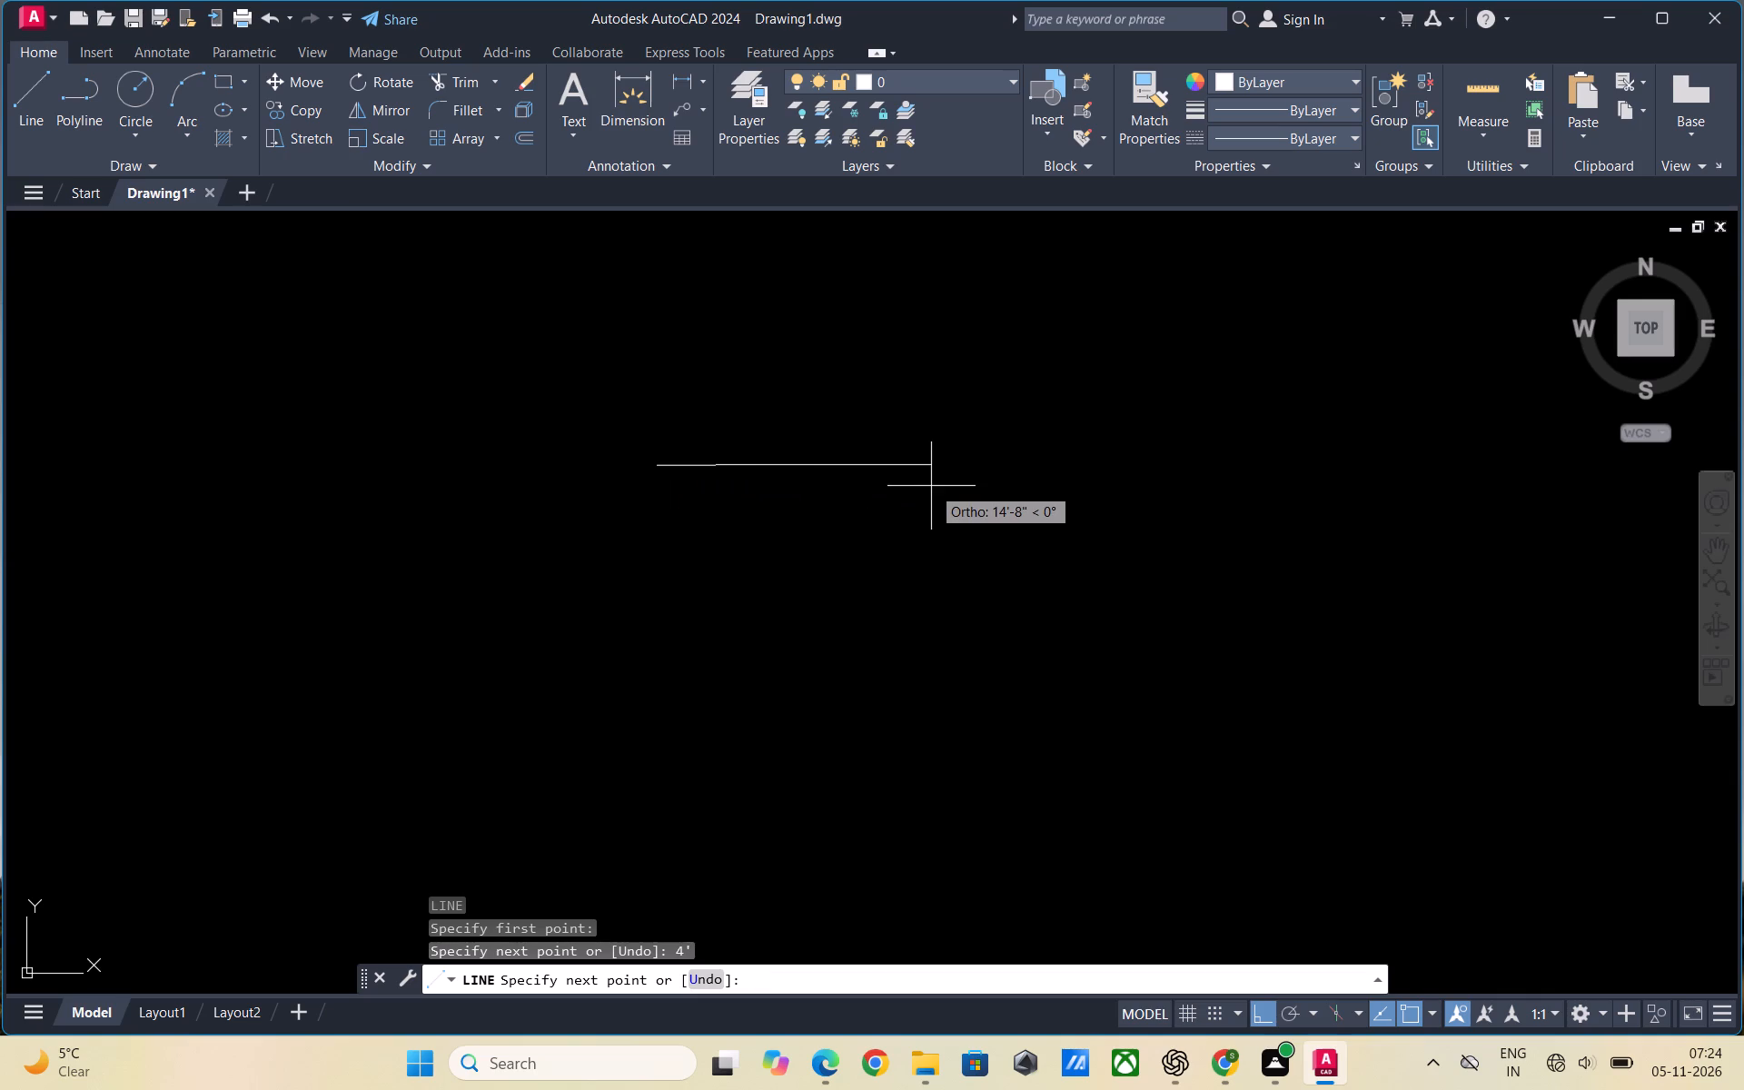
pyautogui.press('Return')
# Draw a 10' vertical line straight down from the right endpoint of the 4' horizontal line.
pyautogui.scroll(2, 635, 489)
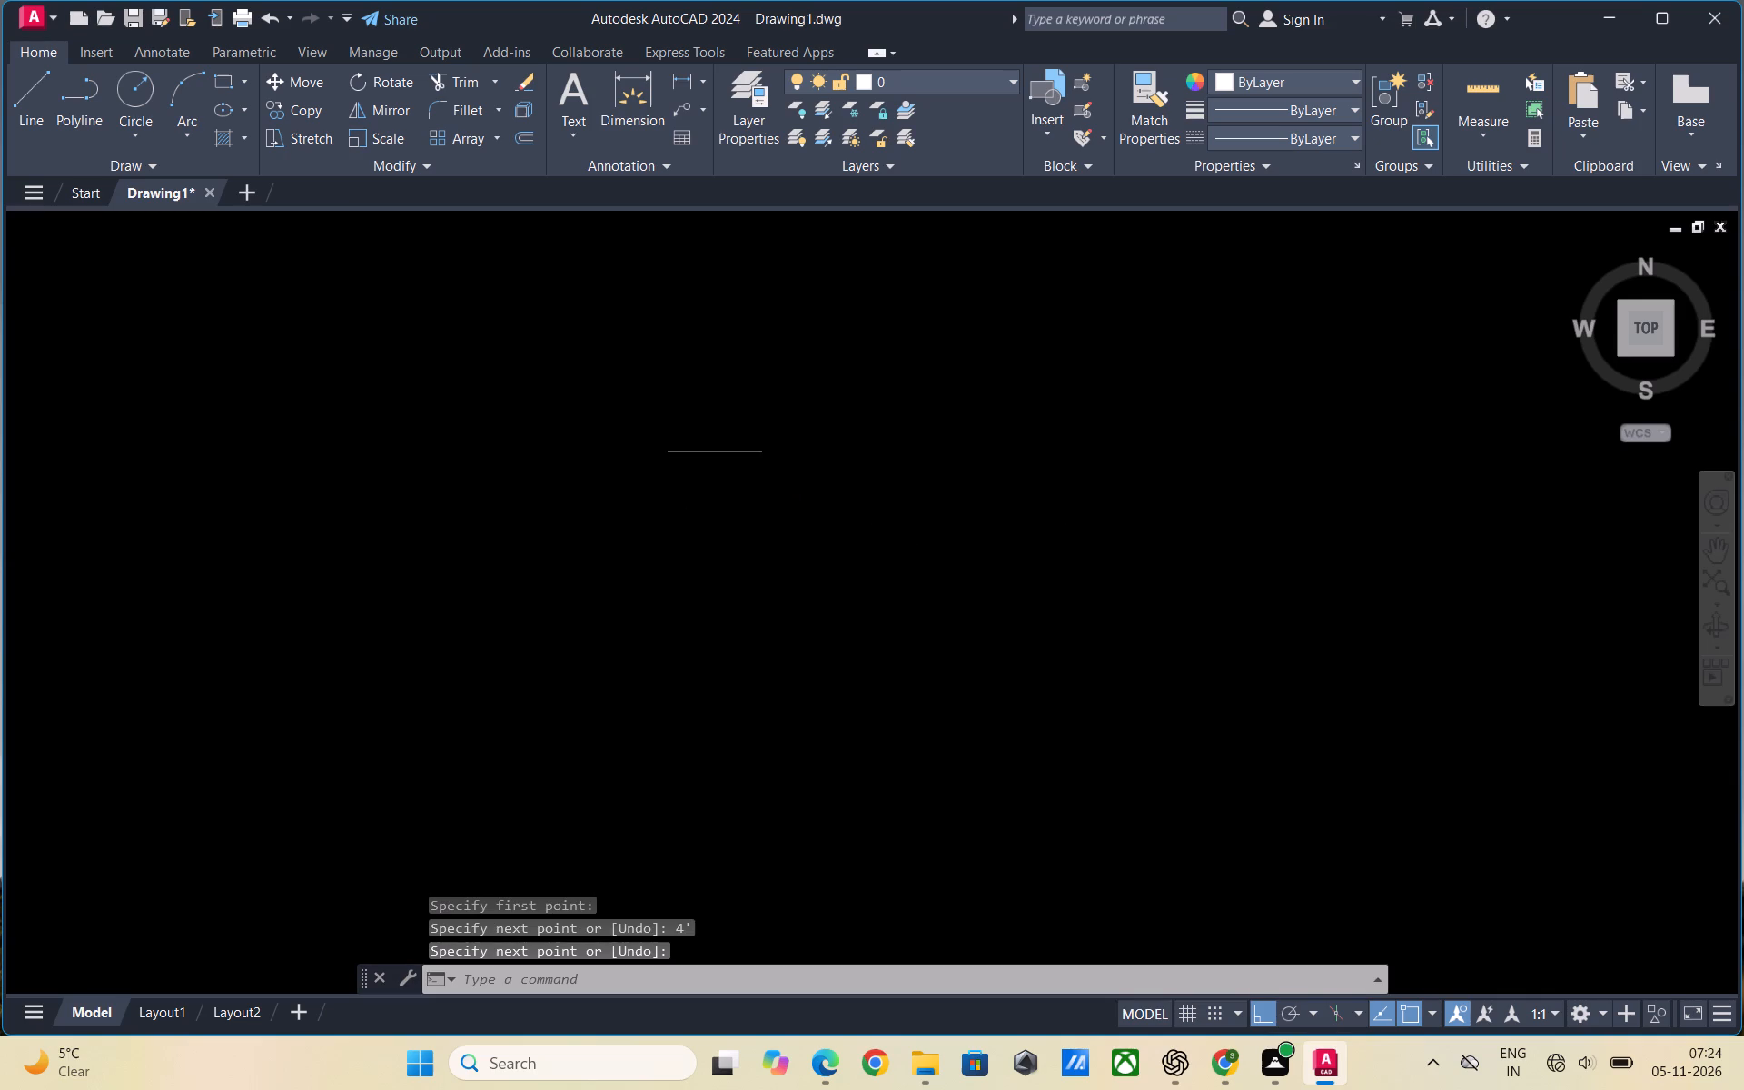
pyautogui.scroll(1, 635, 489)
pyautogui.press('l')
pyautogui.scroll(2, 960, 386)
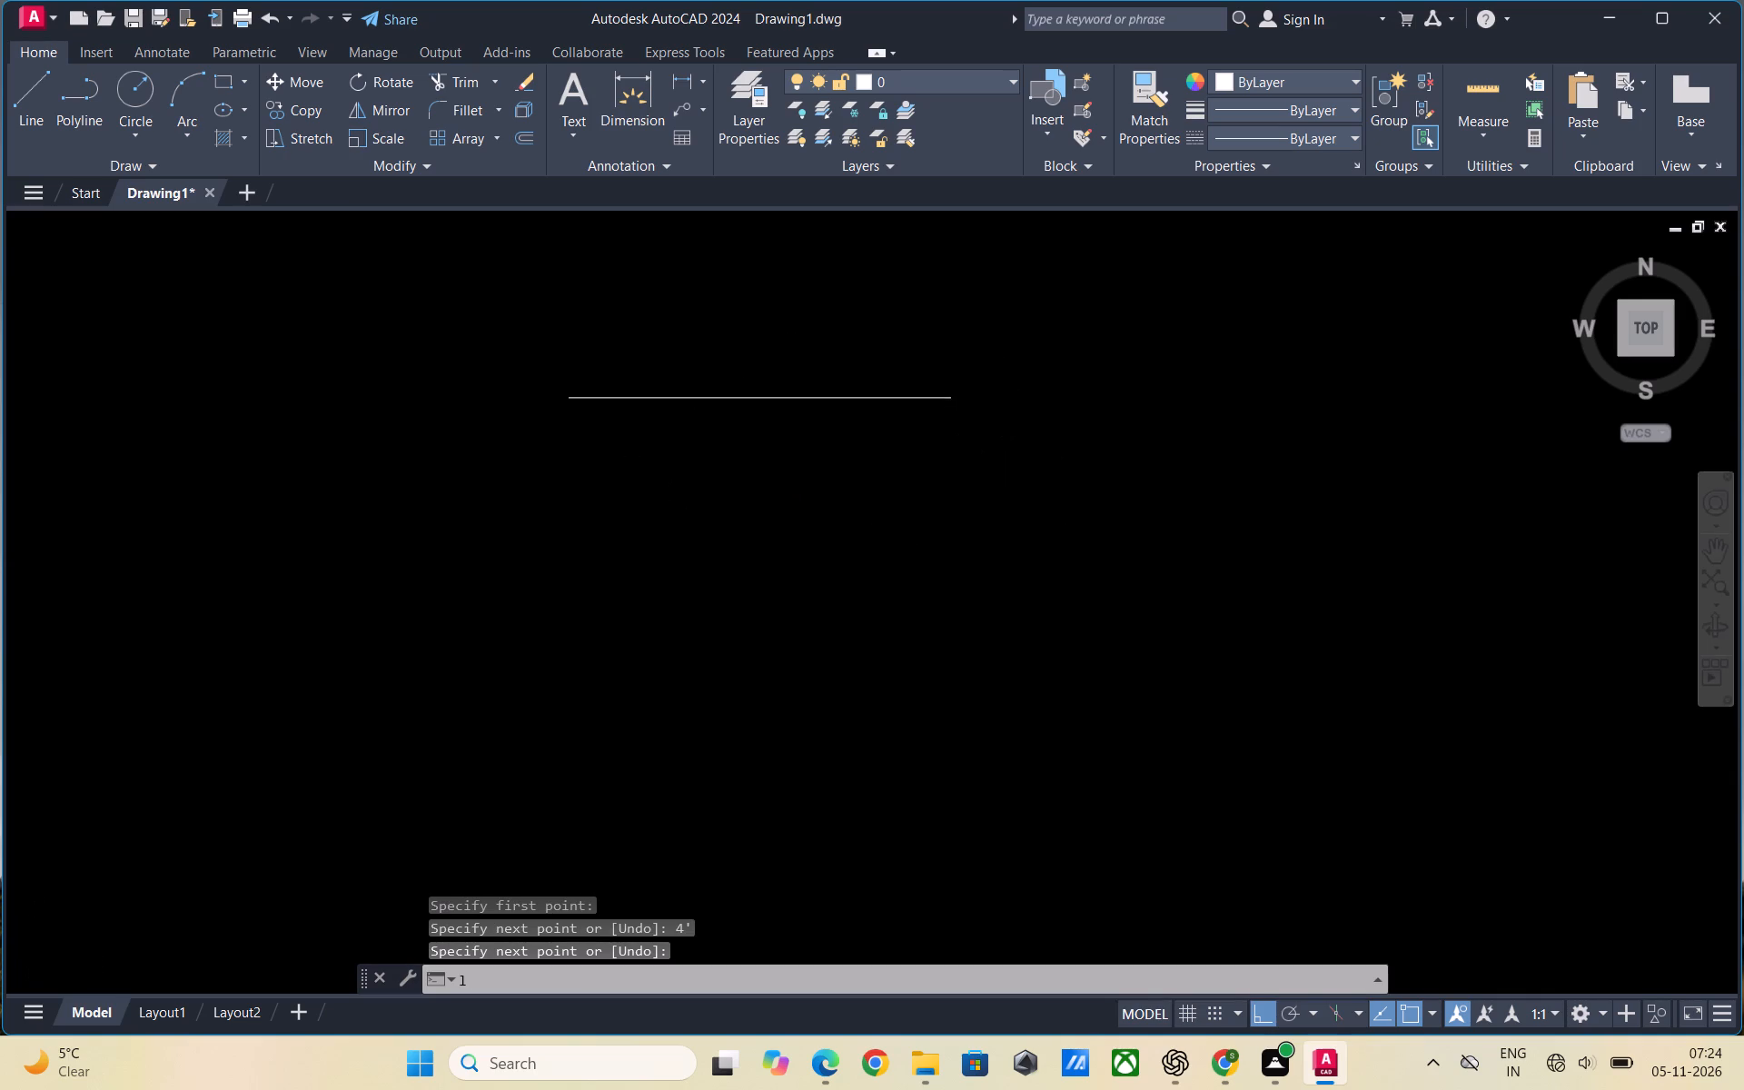
pyautogui.scroll(2, 960, 386)
pyautogui.press('Escape')
pyautogui.press('Escape')
pyautogui.press('l')
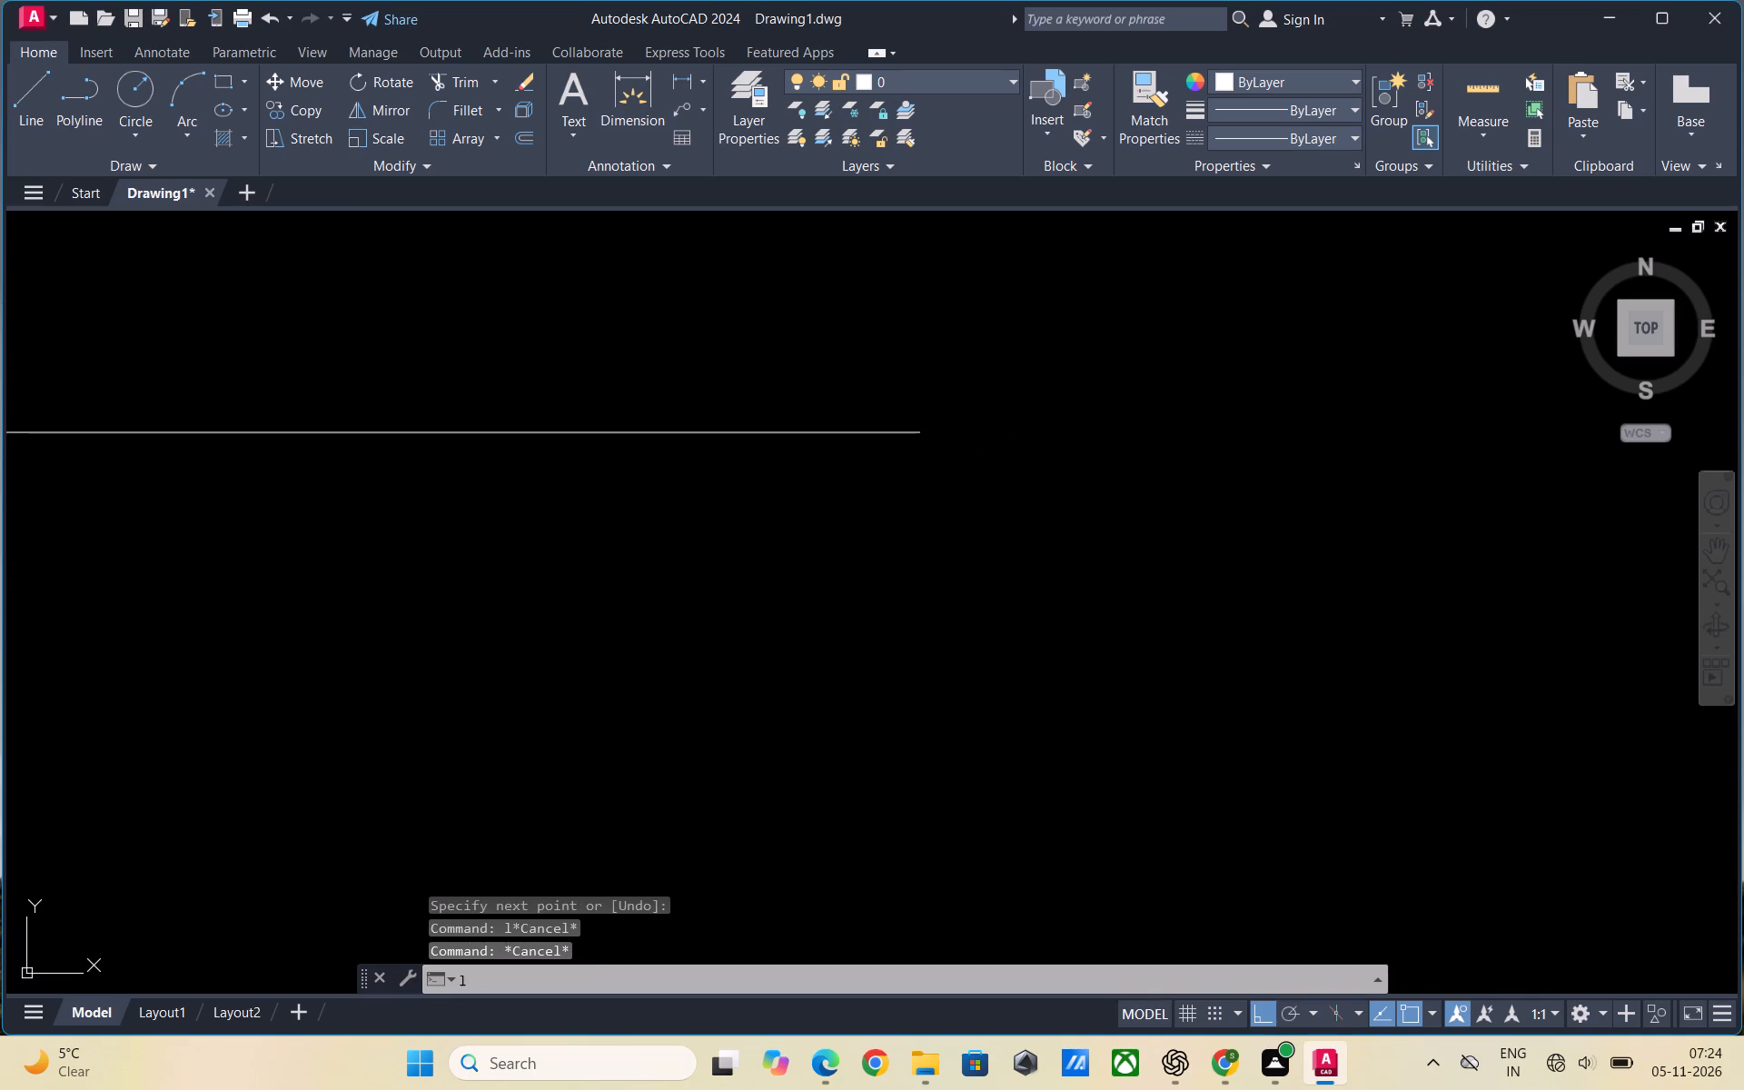
pyautogui.press('Return')
pyautogui.click(922, 428)
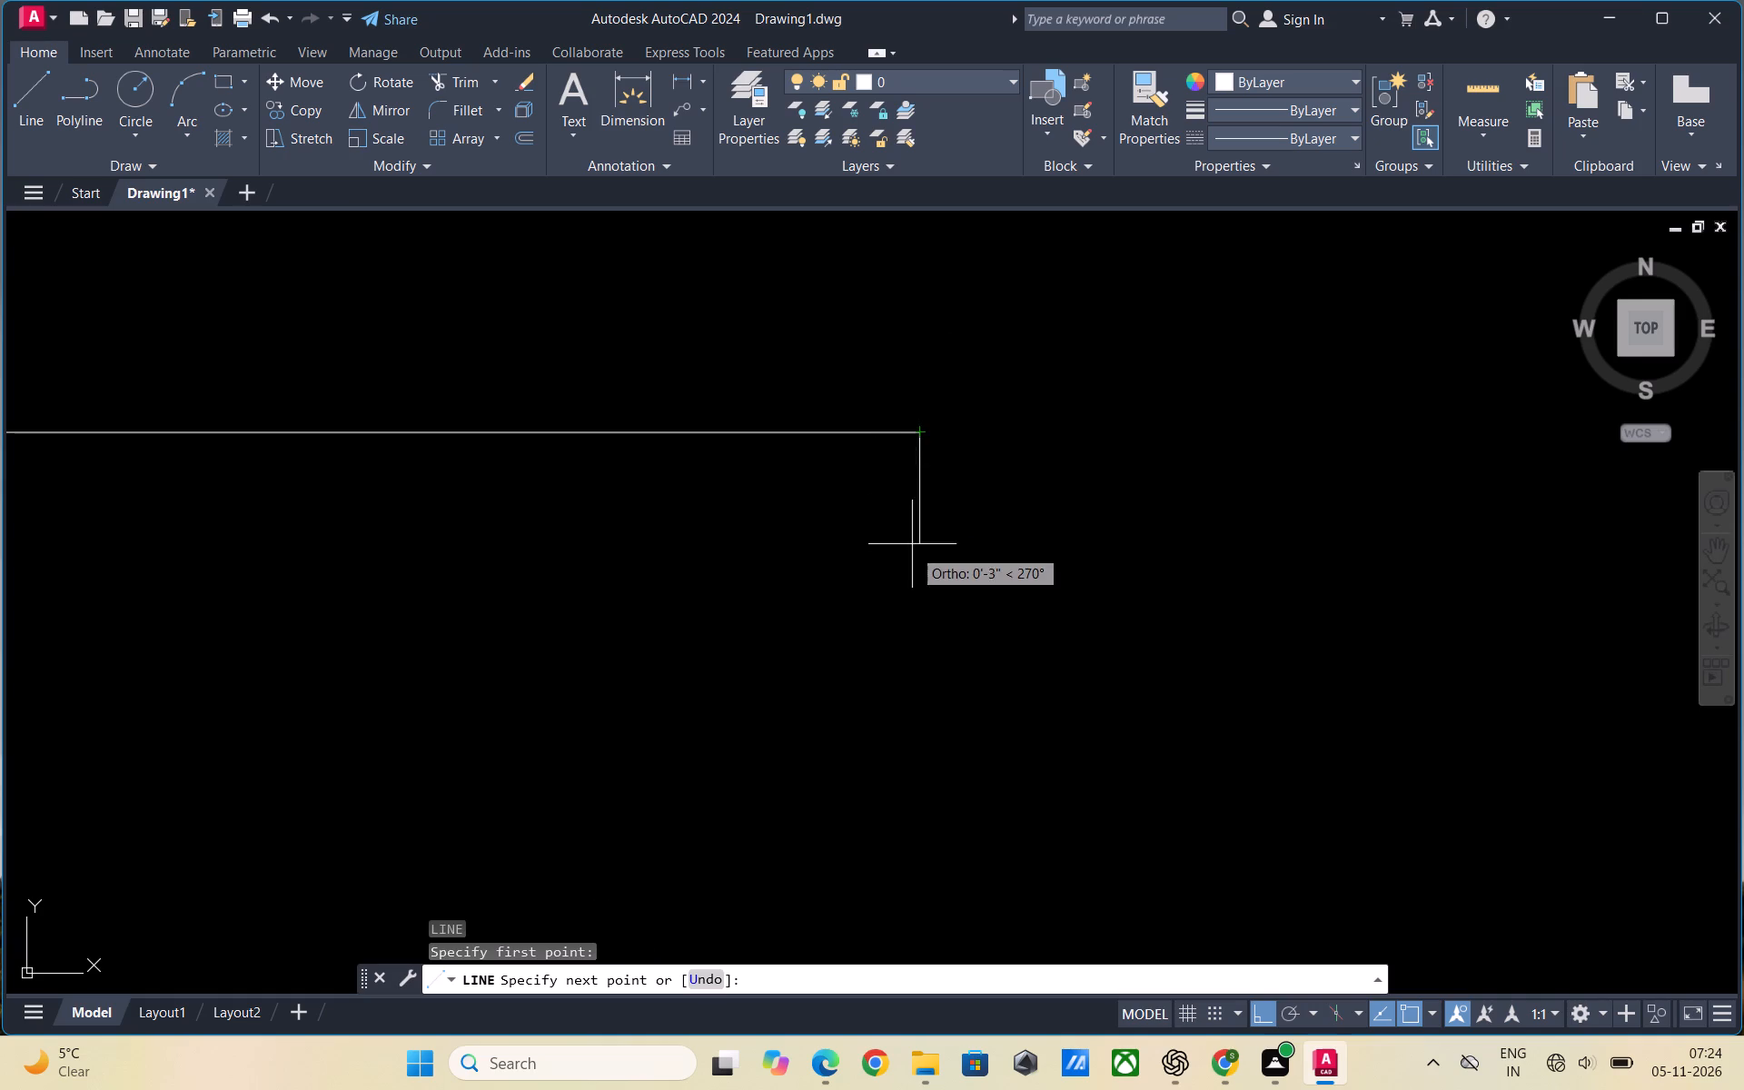
pyautogui.scroll(-1, 917, 547)
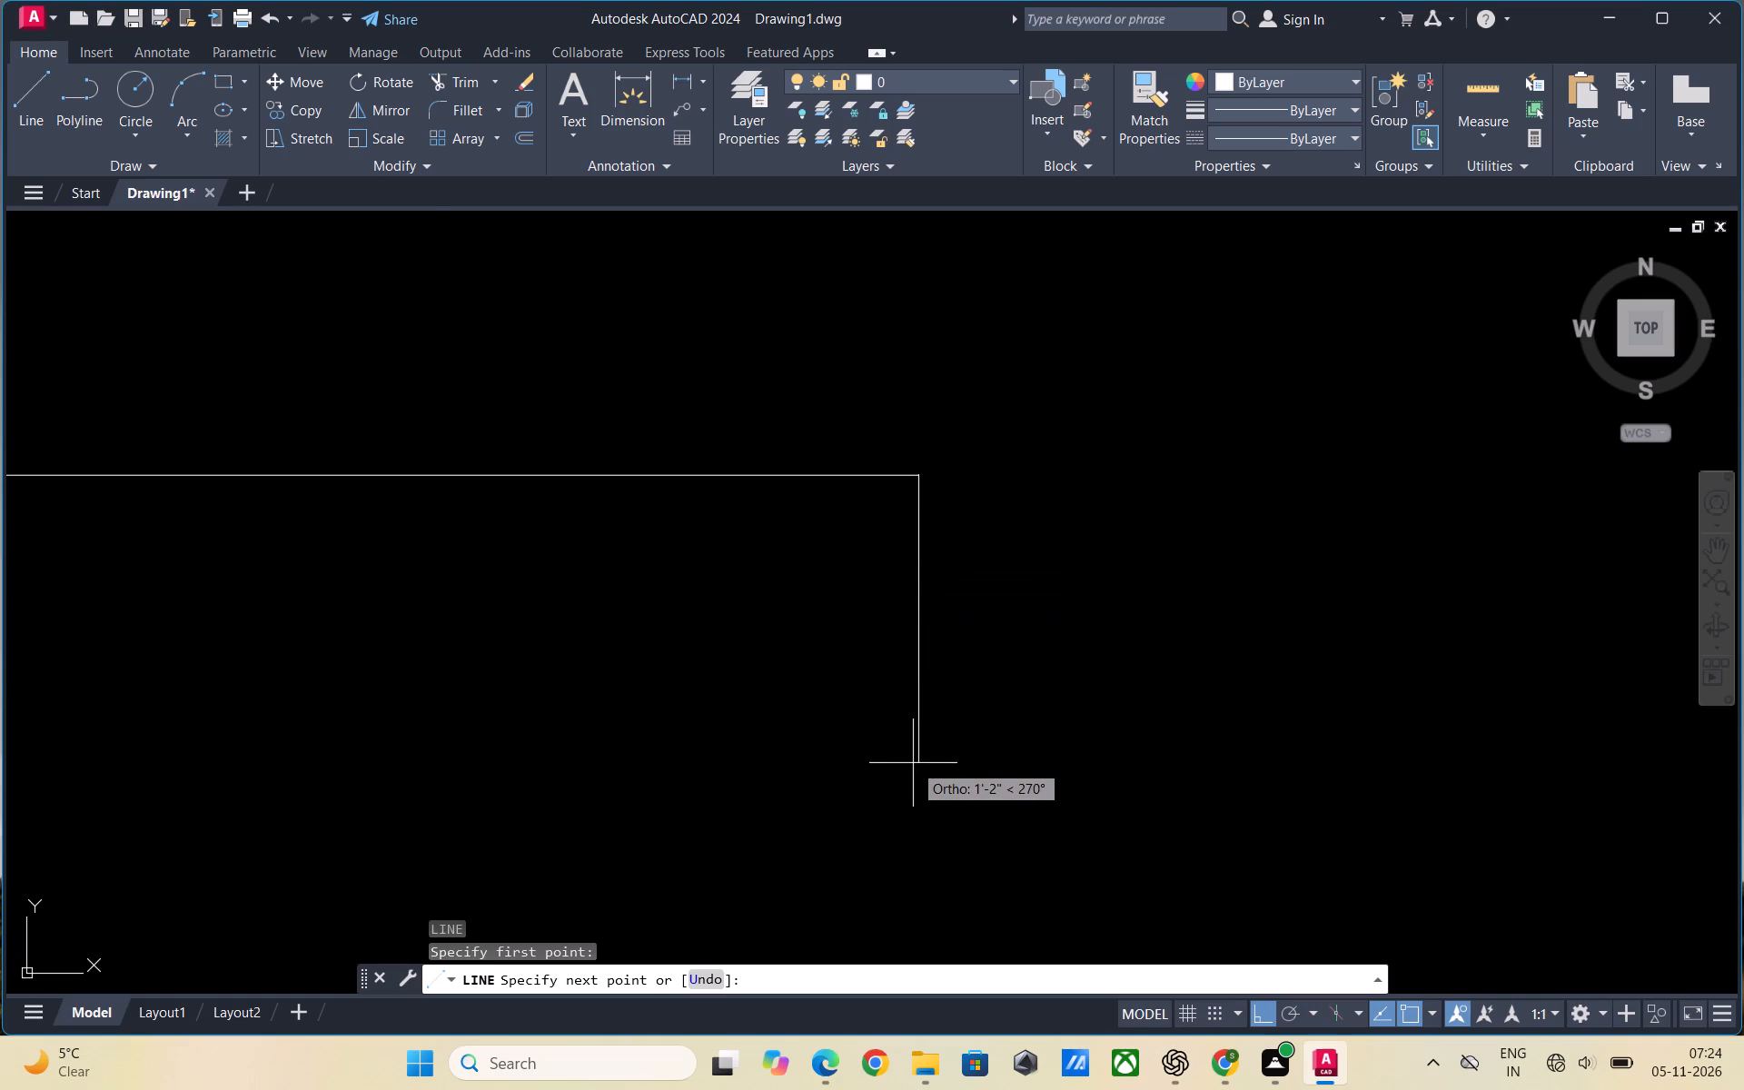
pyautogui.write("10'")
pyautogui.press('Return')
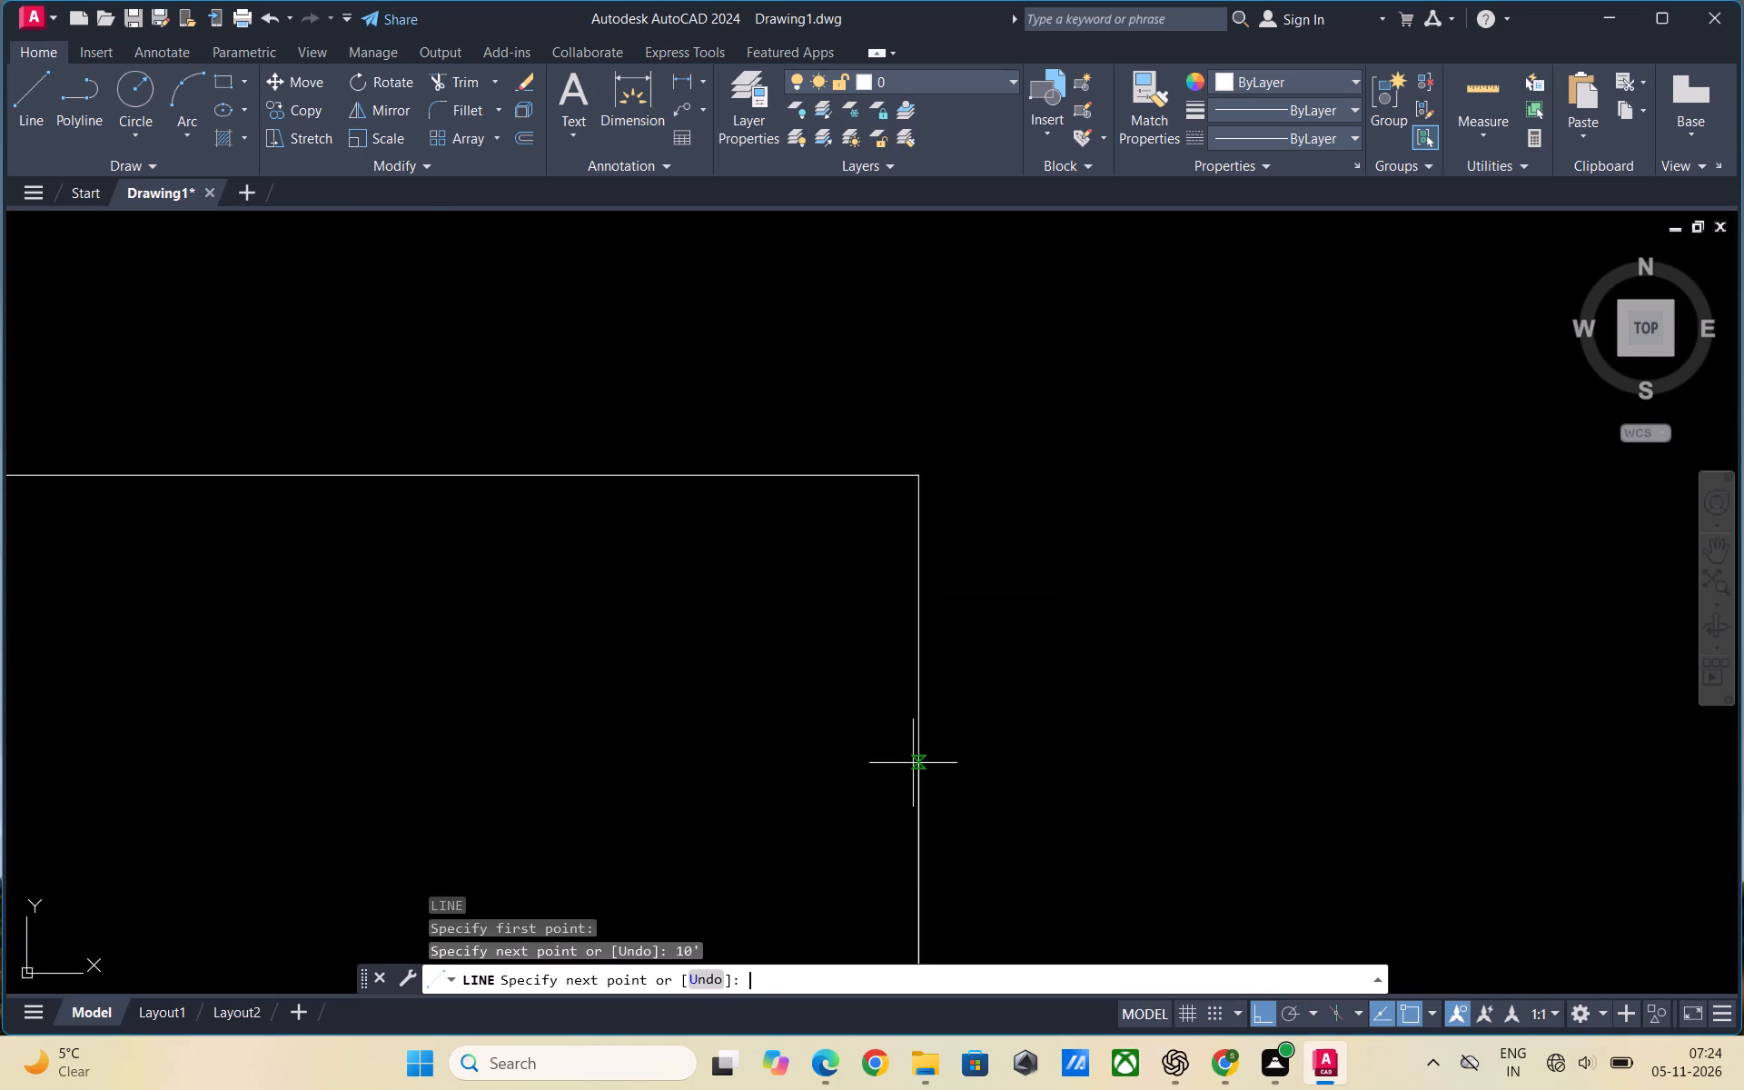
# Complete the rectangle with a bottom line aligned under the top edge's left endpoint and a left line up to that endpoint.
pyautogui.scroll(-3, 717, 659)
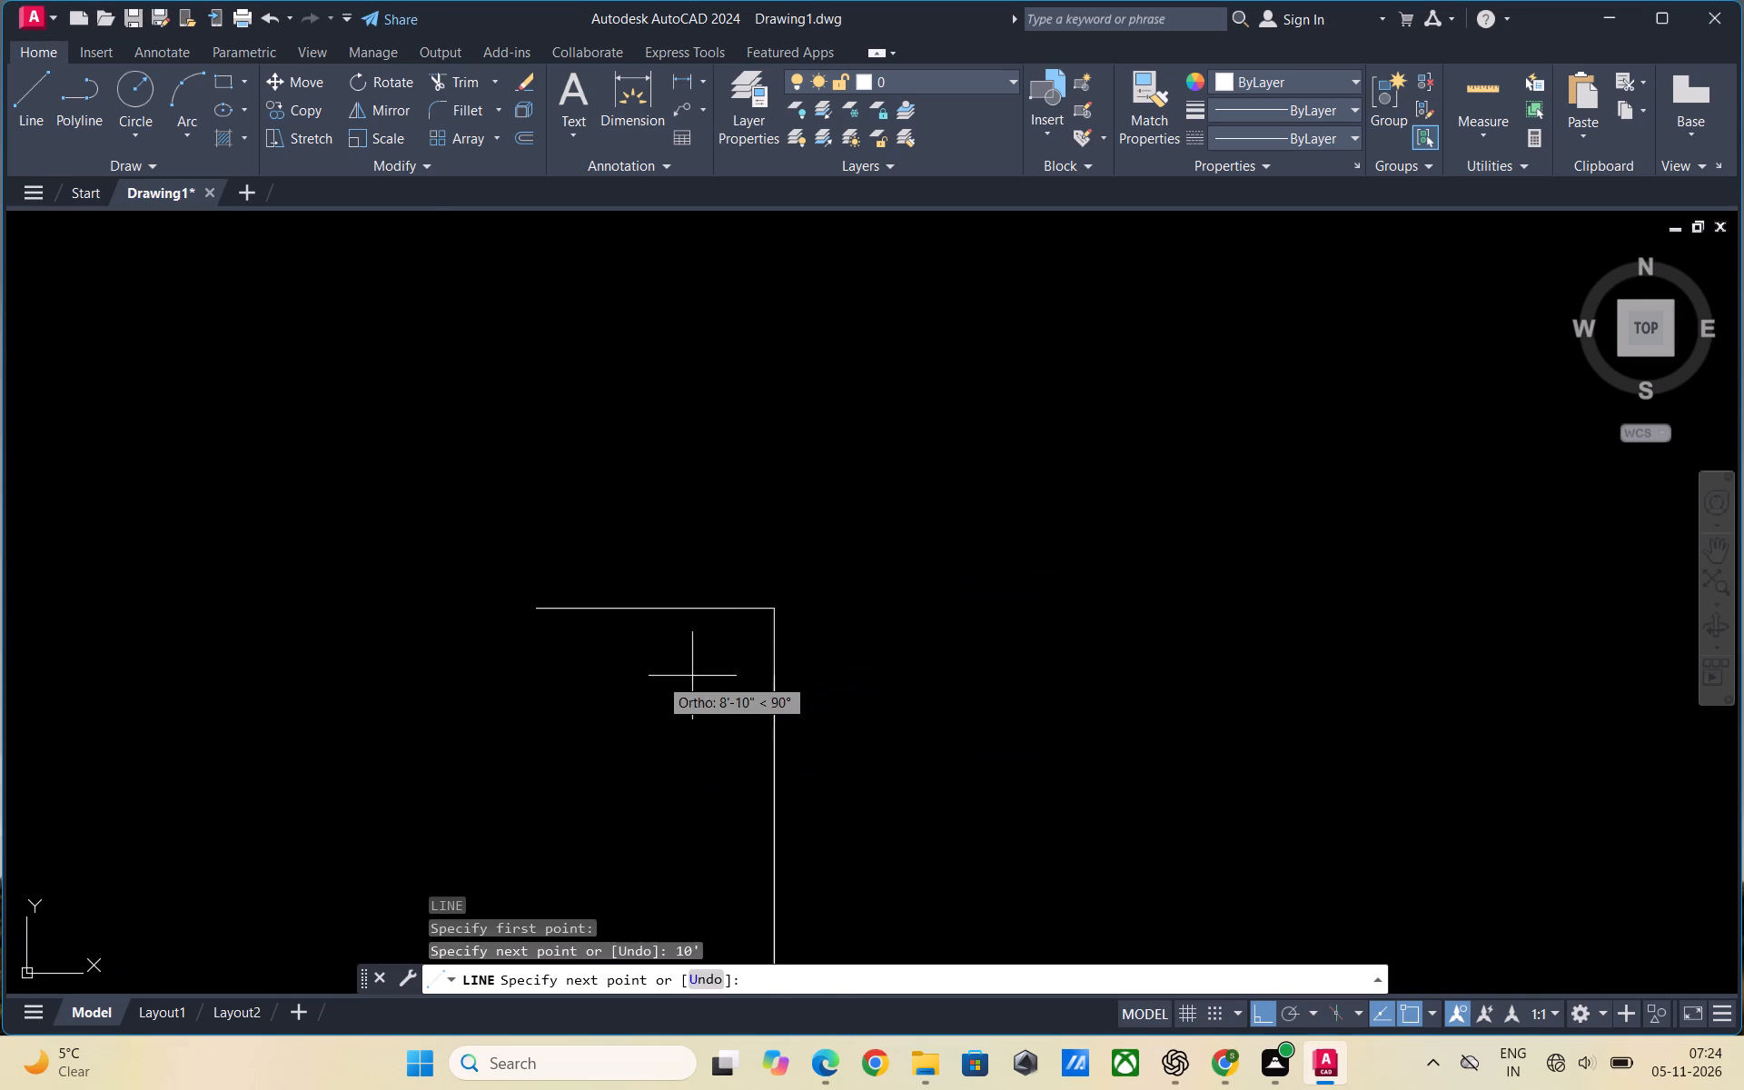
pyautogui.scroll(-3, 811, 679)
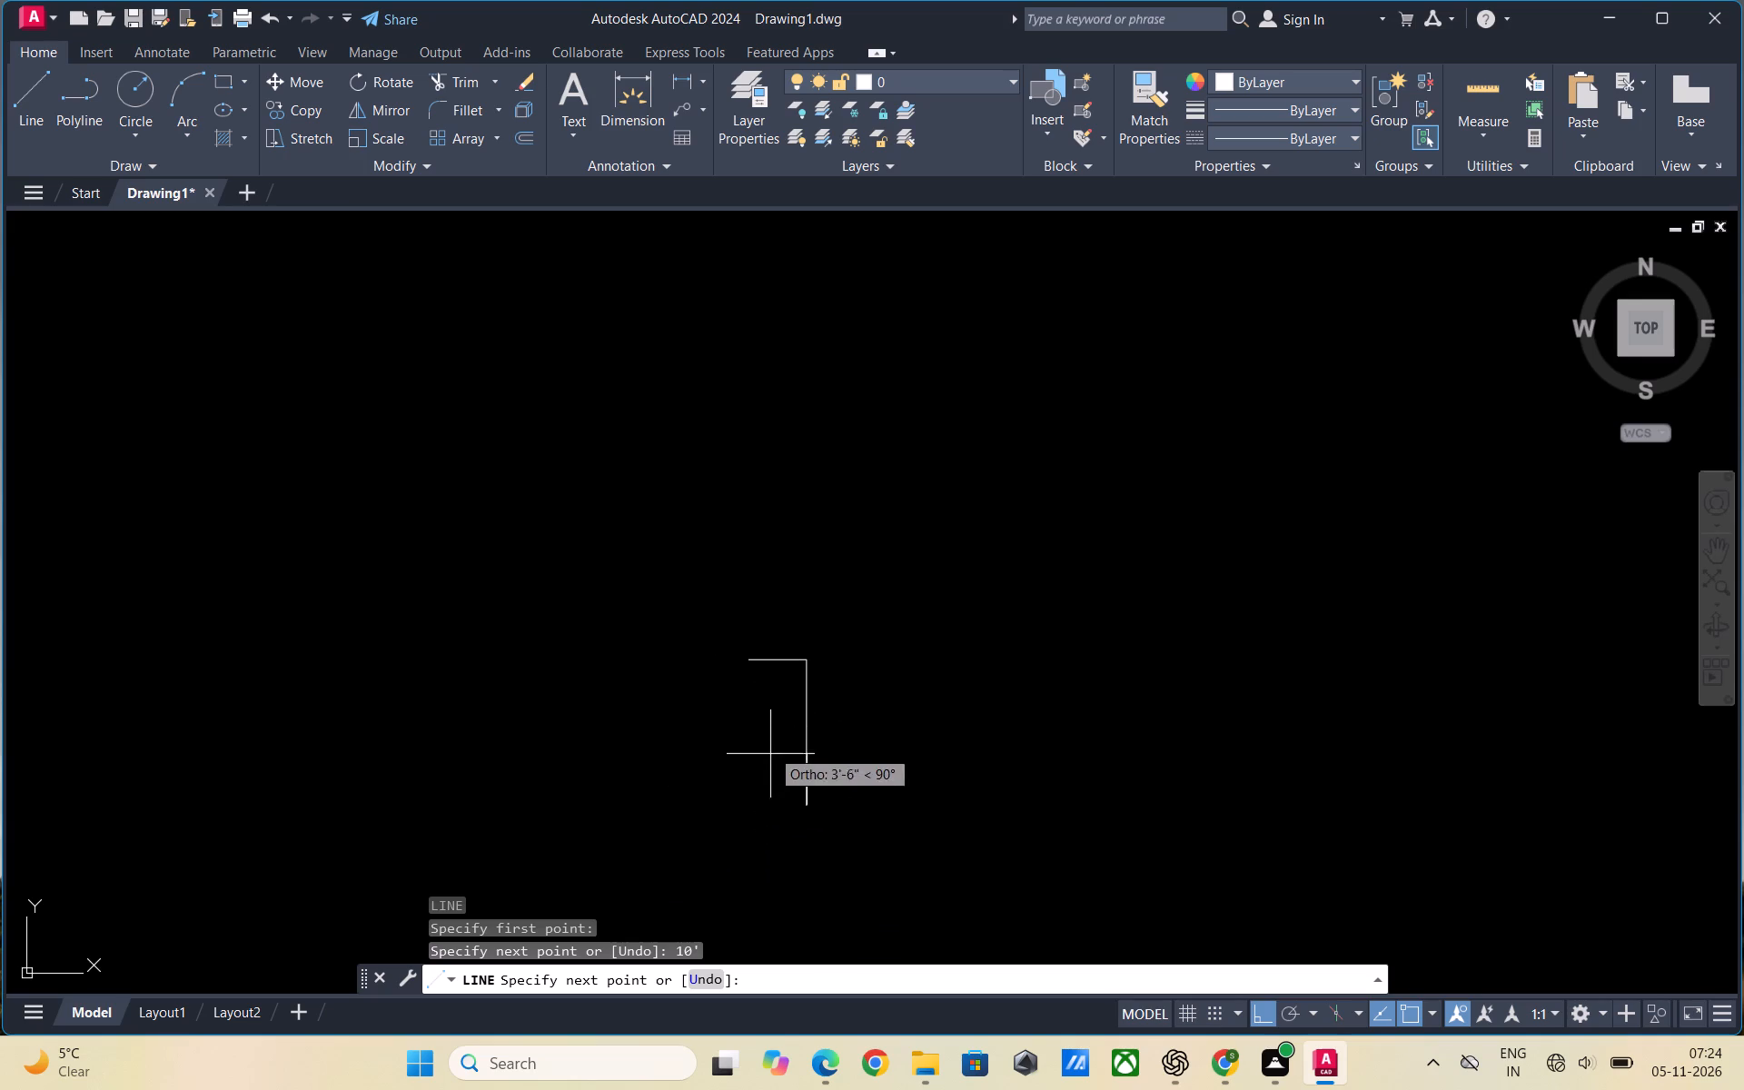
pyautogui.click(748, 803)
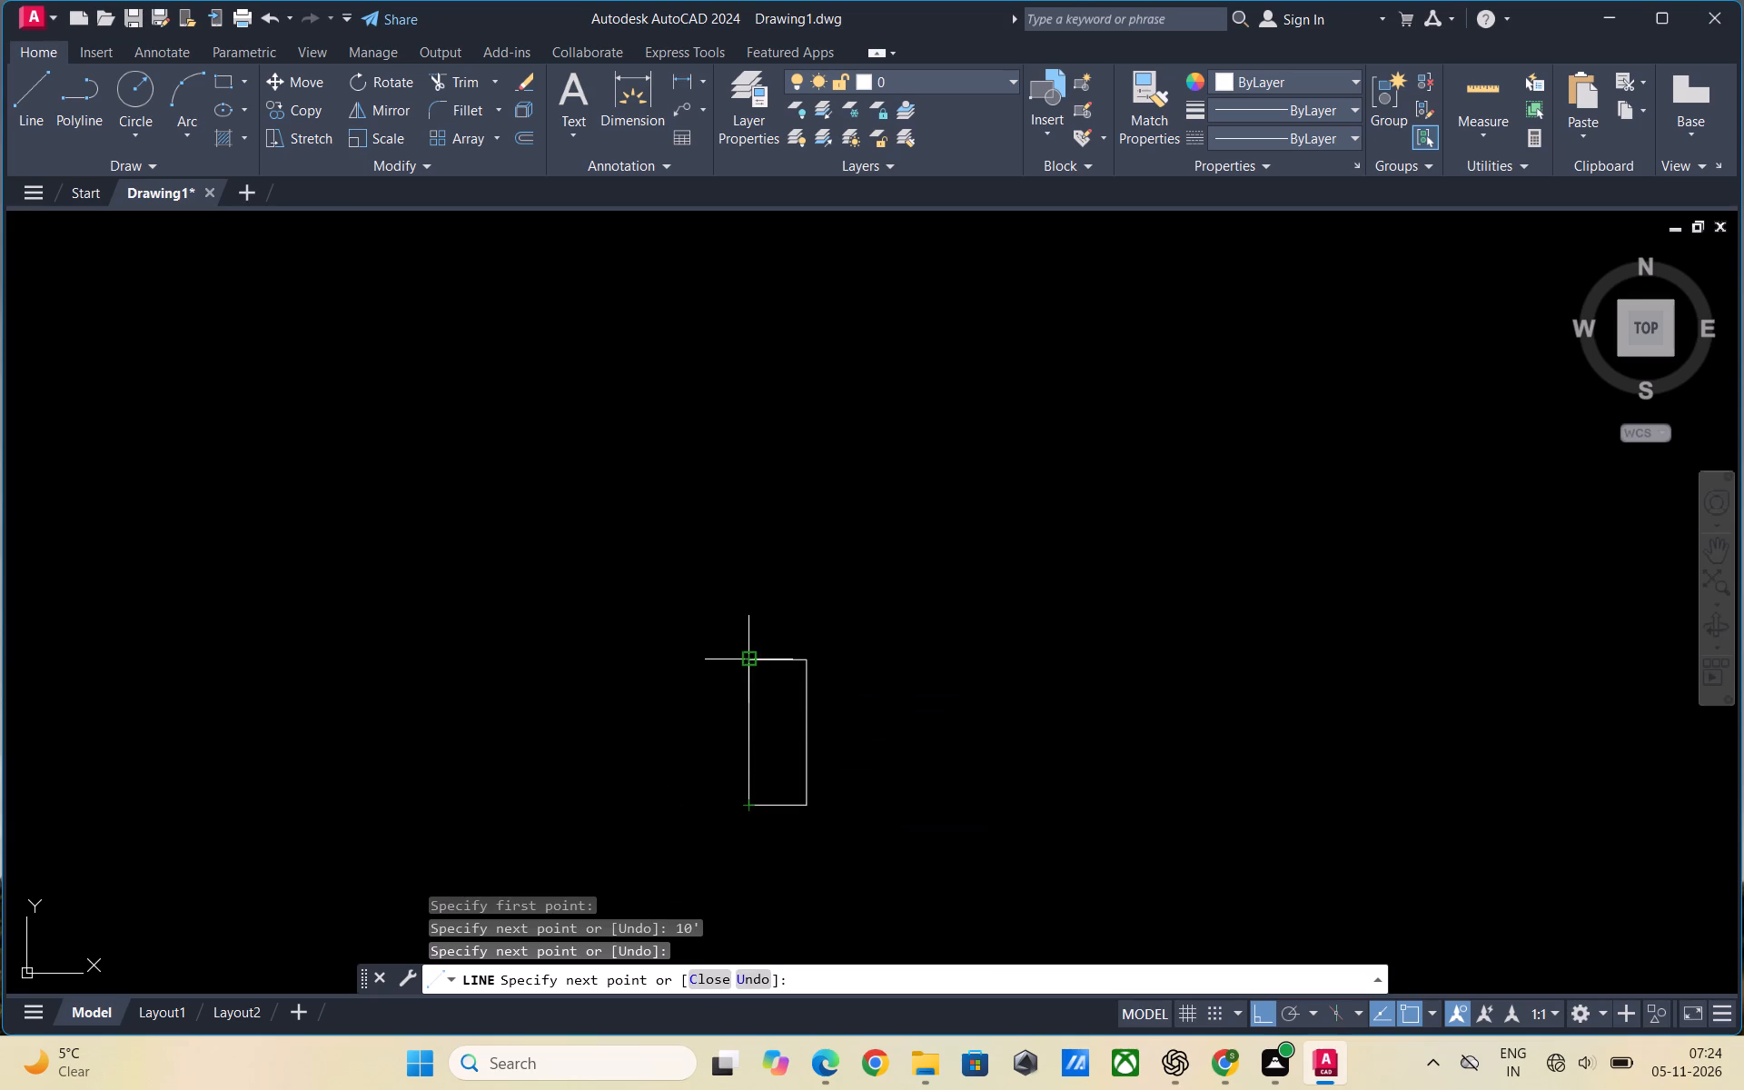
pyautogui.click(752, 660)
pyautogui.press('Escape')
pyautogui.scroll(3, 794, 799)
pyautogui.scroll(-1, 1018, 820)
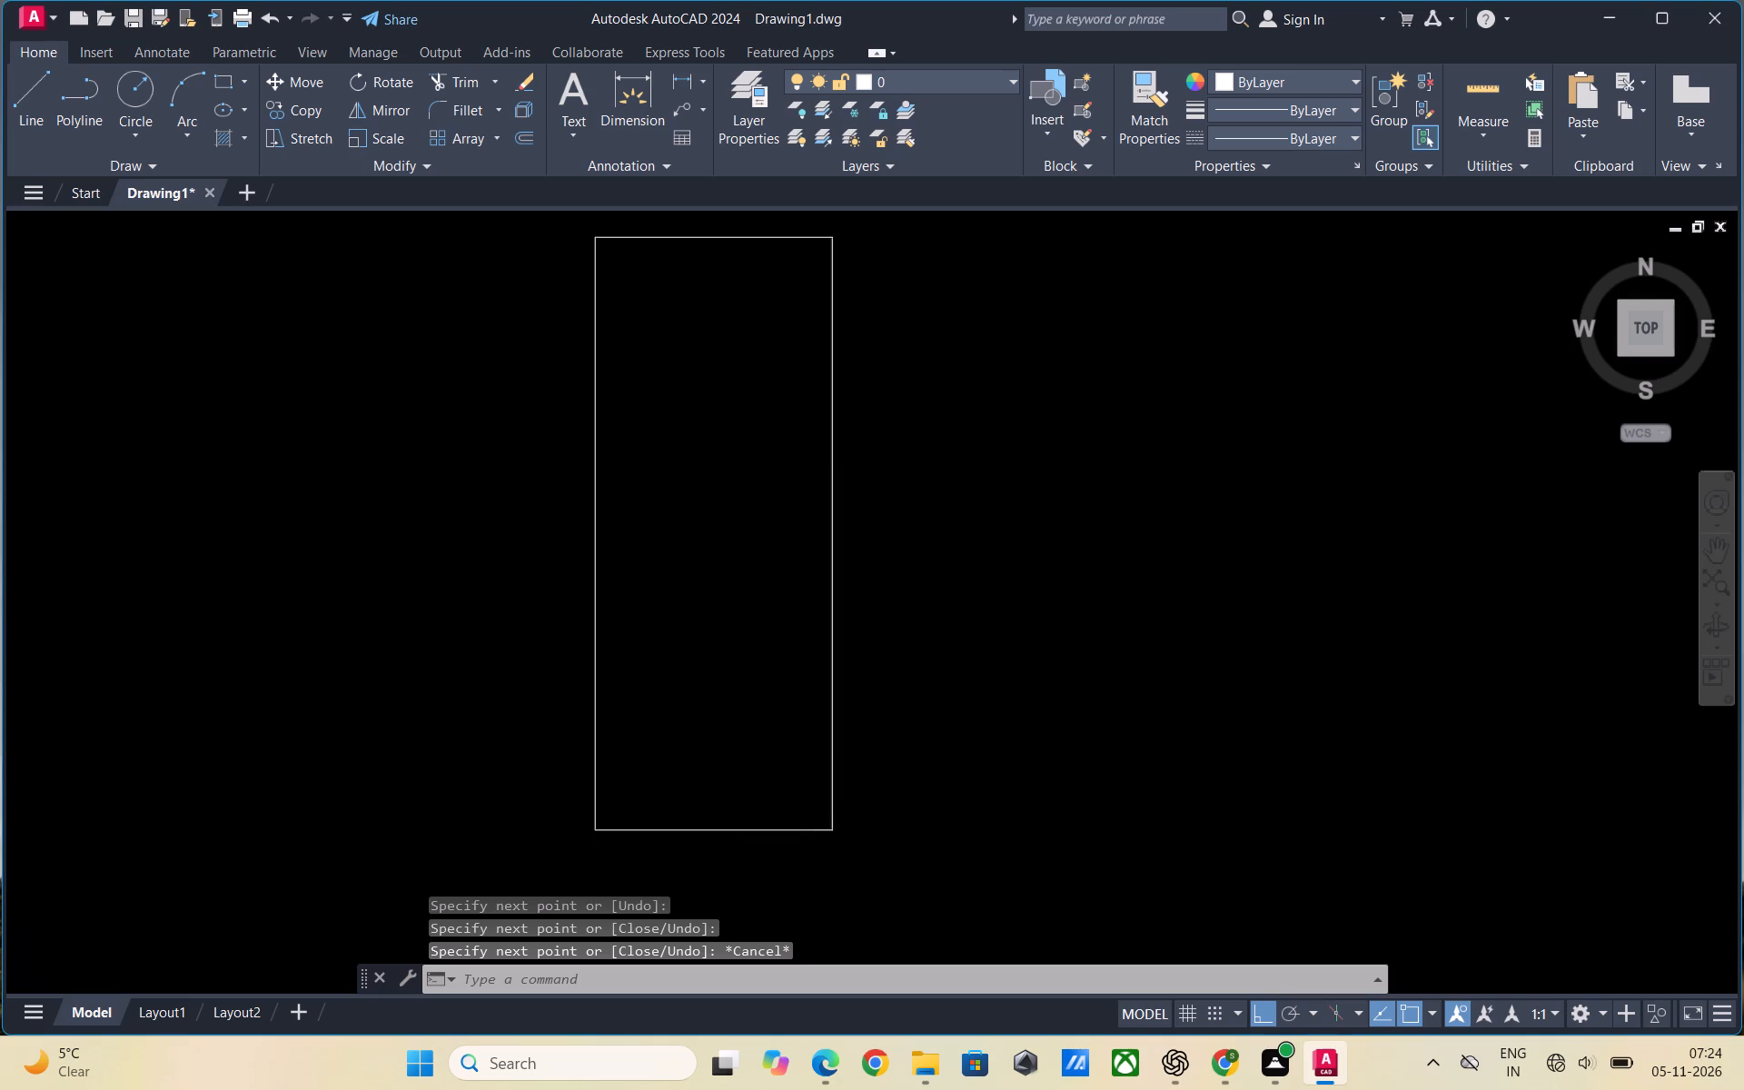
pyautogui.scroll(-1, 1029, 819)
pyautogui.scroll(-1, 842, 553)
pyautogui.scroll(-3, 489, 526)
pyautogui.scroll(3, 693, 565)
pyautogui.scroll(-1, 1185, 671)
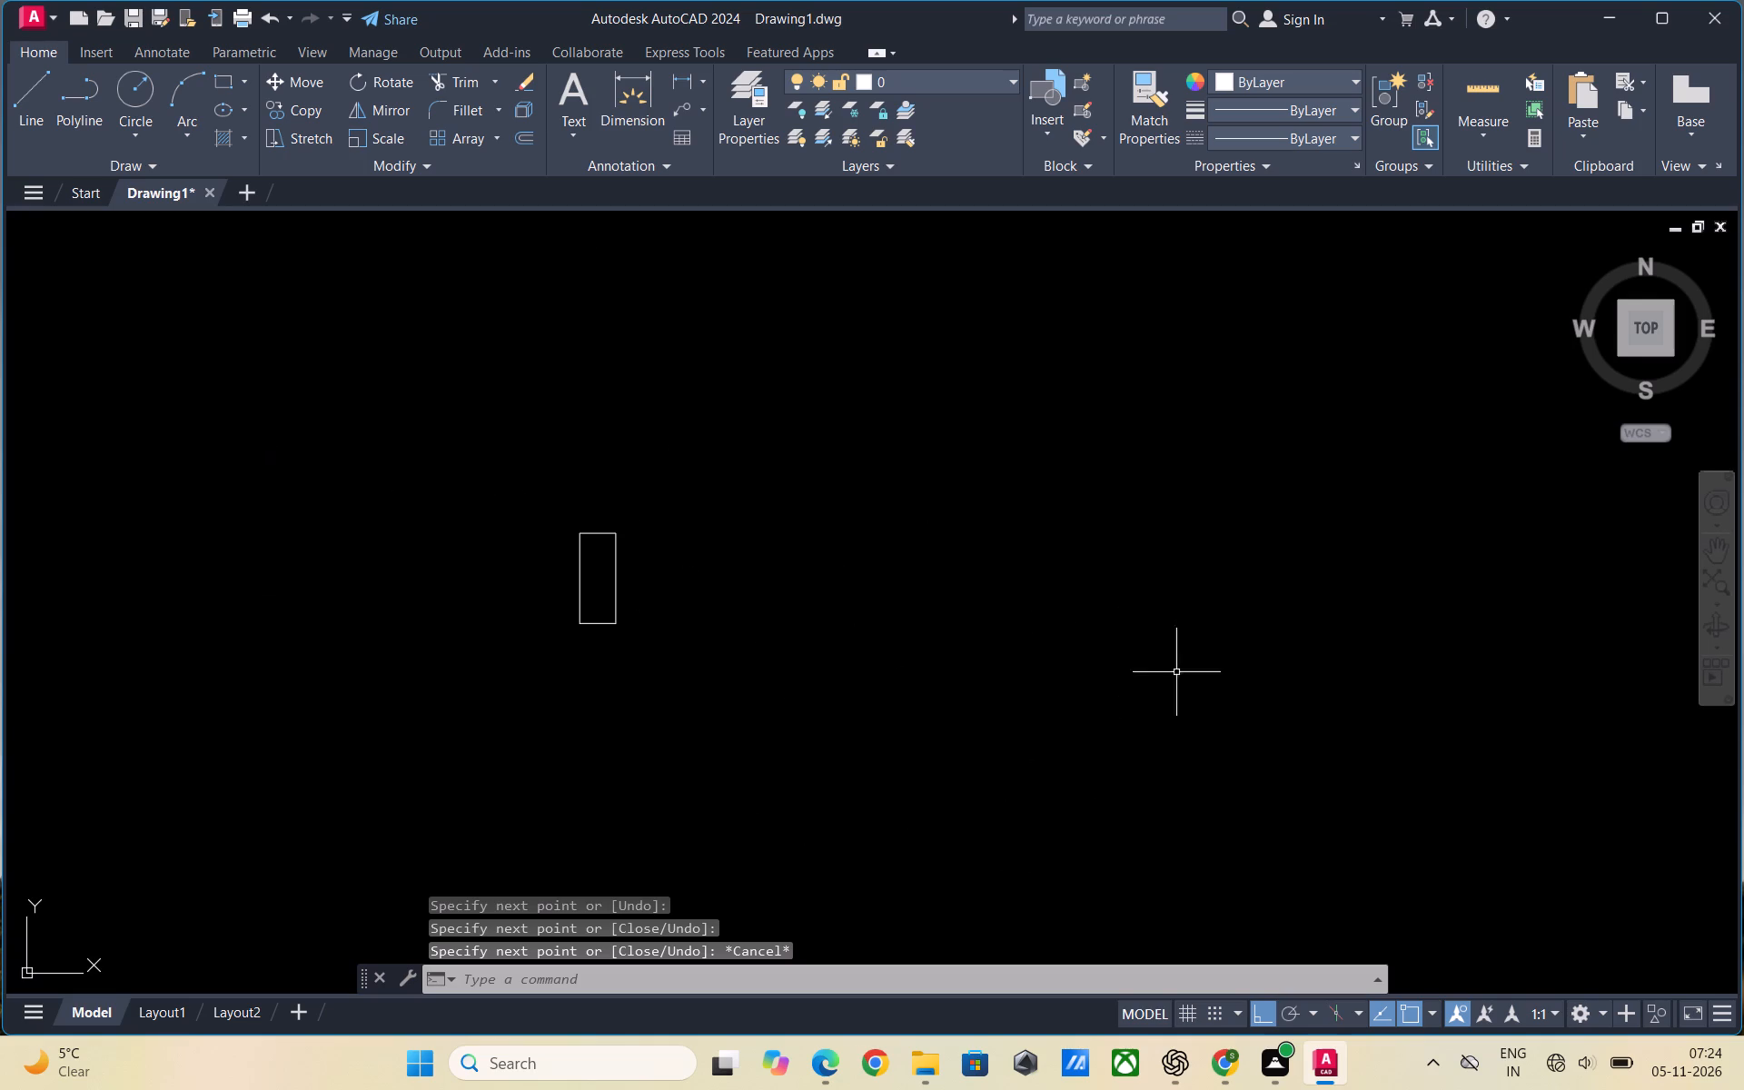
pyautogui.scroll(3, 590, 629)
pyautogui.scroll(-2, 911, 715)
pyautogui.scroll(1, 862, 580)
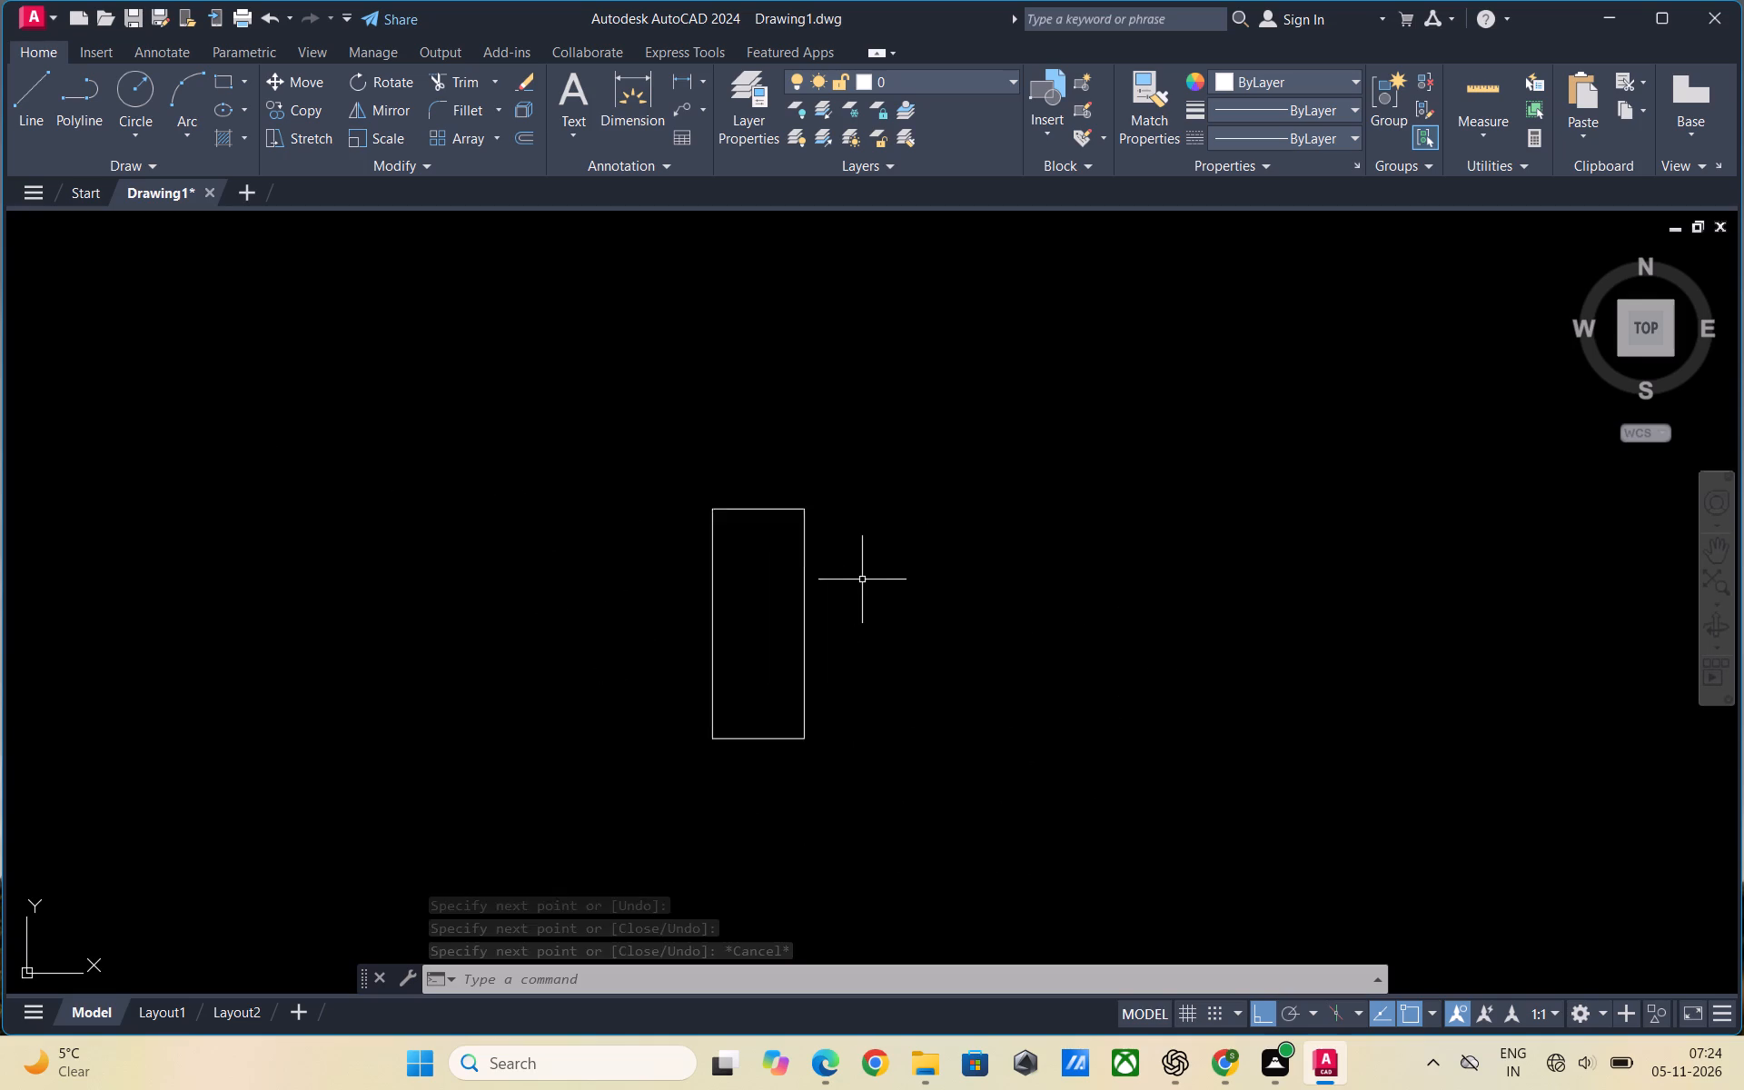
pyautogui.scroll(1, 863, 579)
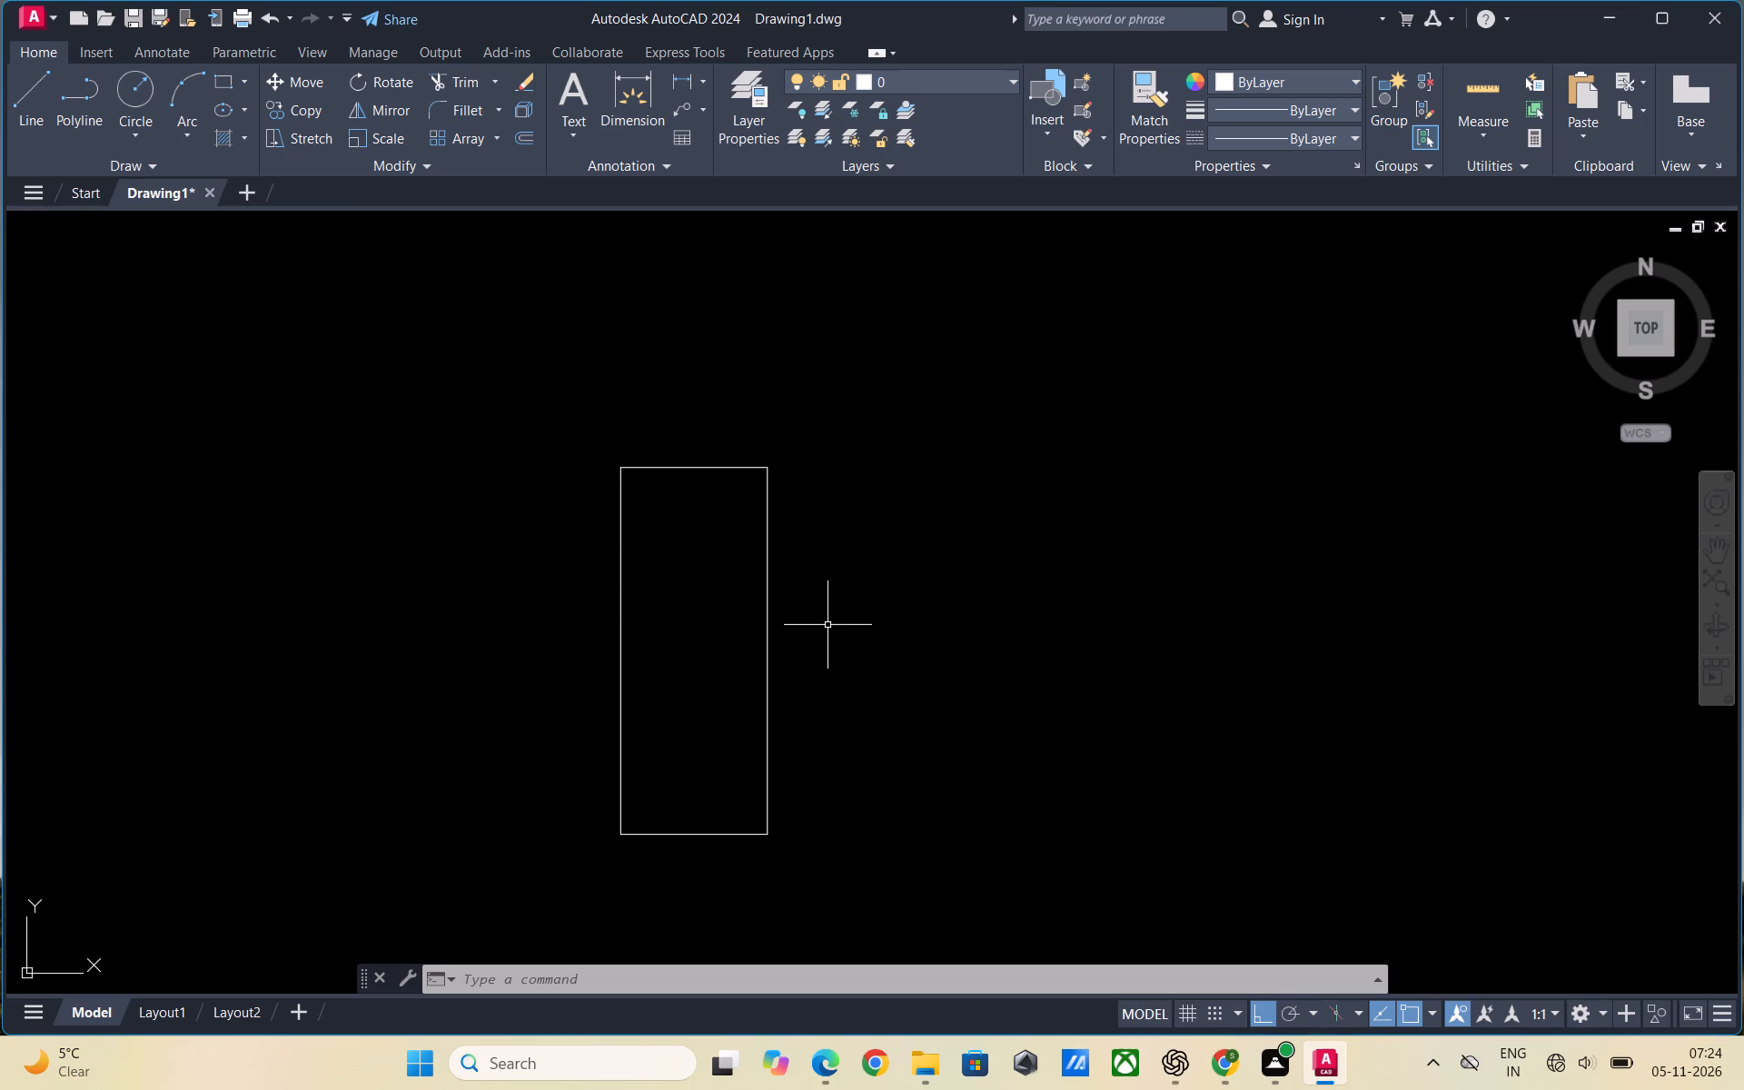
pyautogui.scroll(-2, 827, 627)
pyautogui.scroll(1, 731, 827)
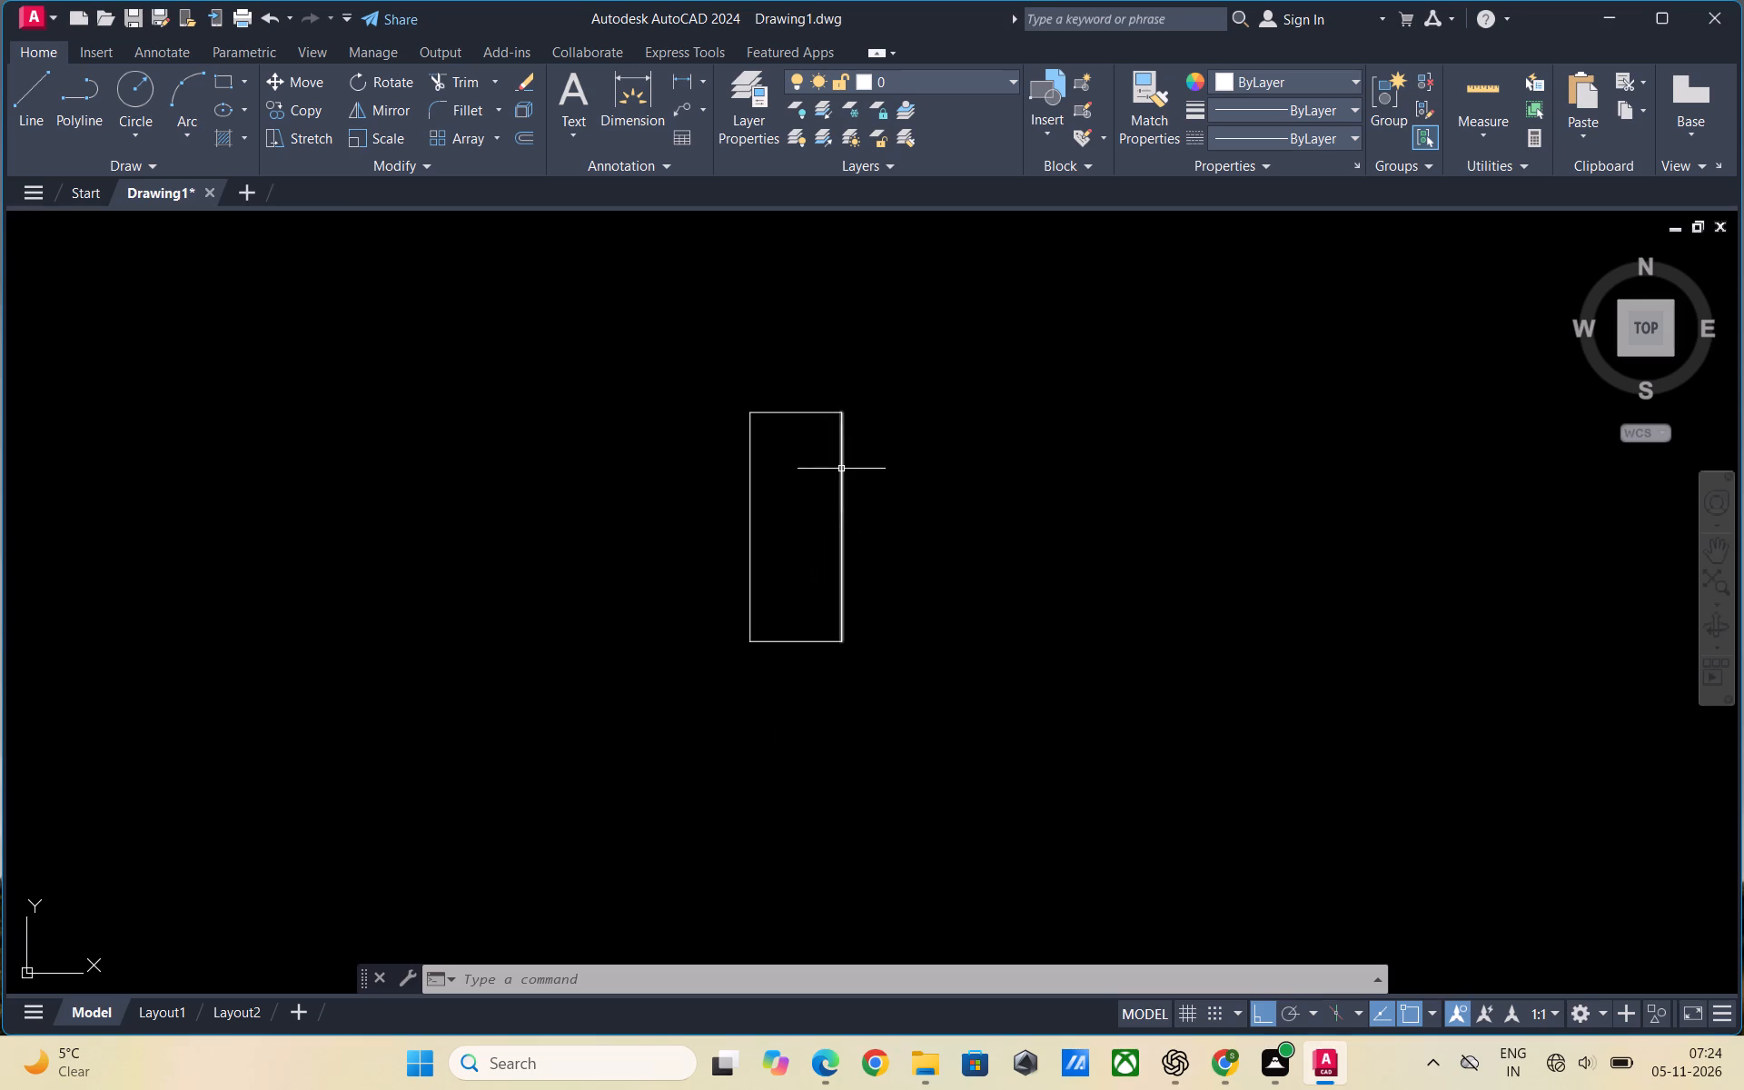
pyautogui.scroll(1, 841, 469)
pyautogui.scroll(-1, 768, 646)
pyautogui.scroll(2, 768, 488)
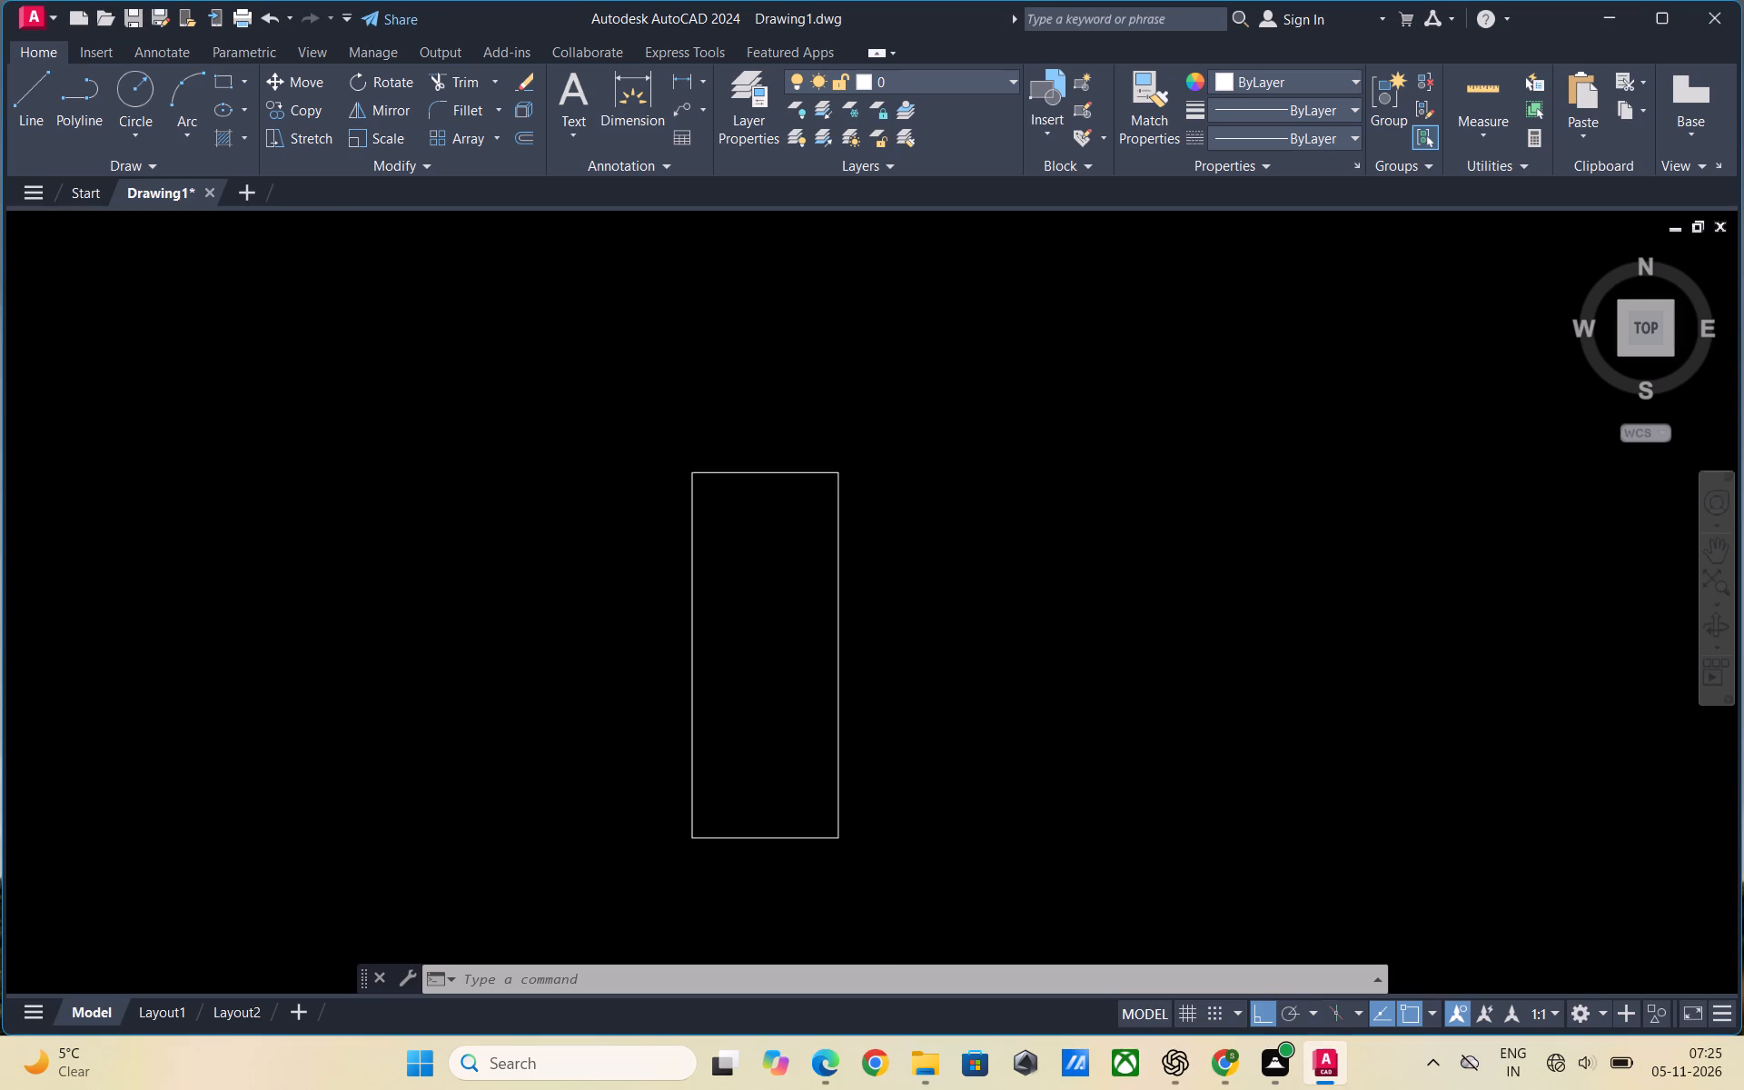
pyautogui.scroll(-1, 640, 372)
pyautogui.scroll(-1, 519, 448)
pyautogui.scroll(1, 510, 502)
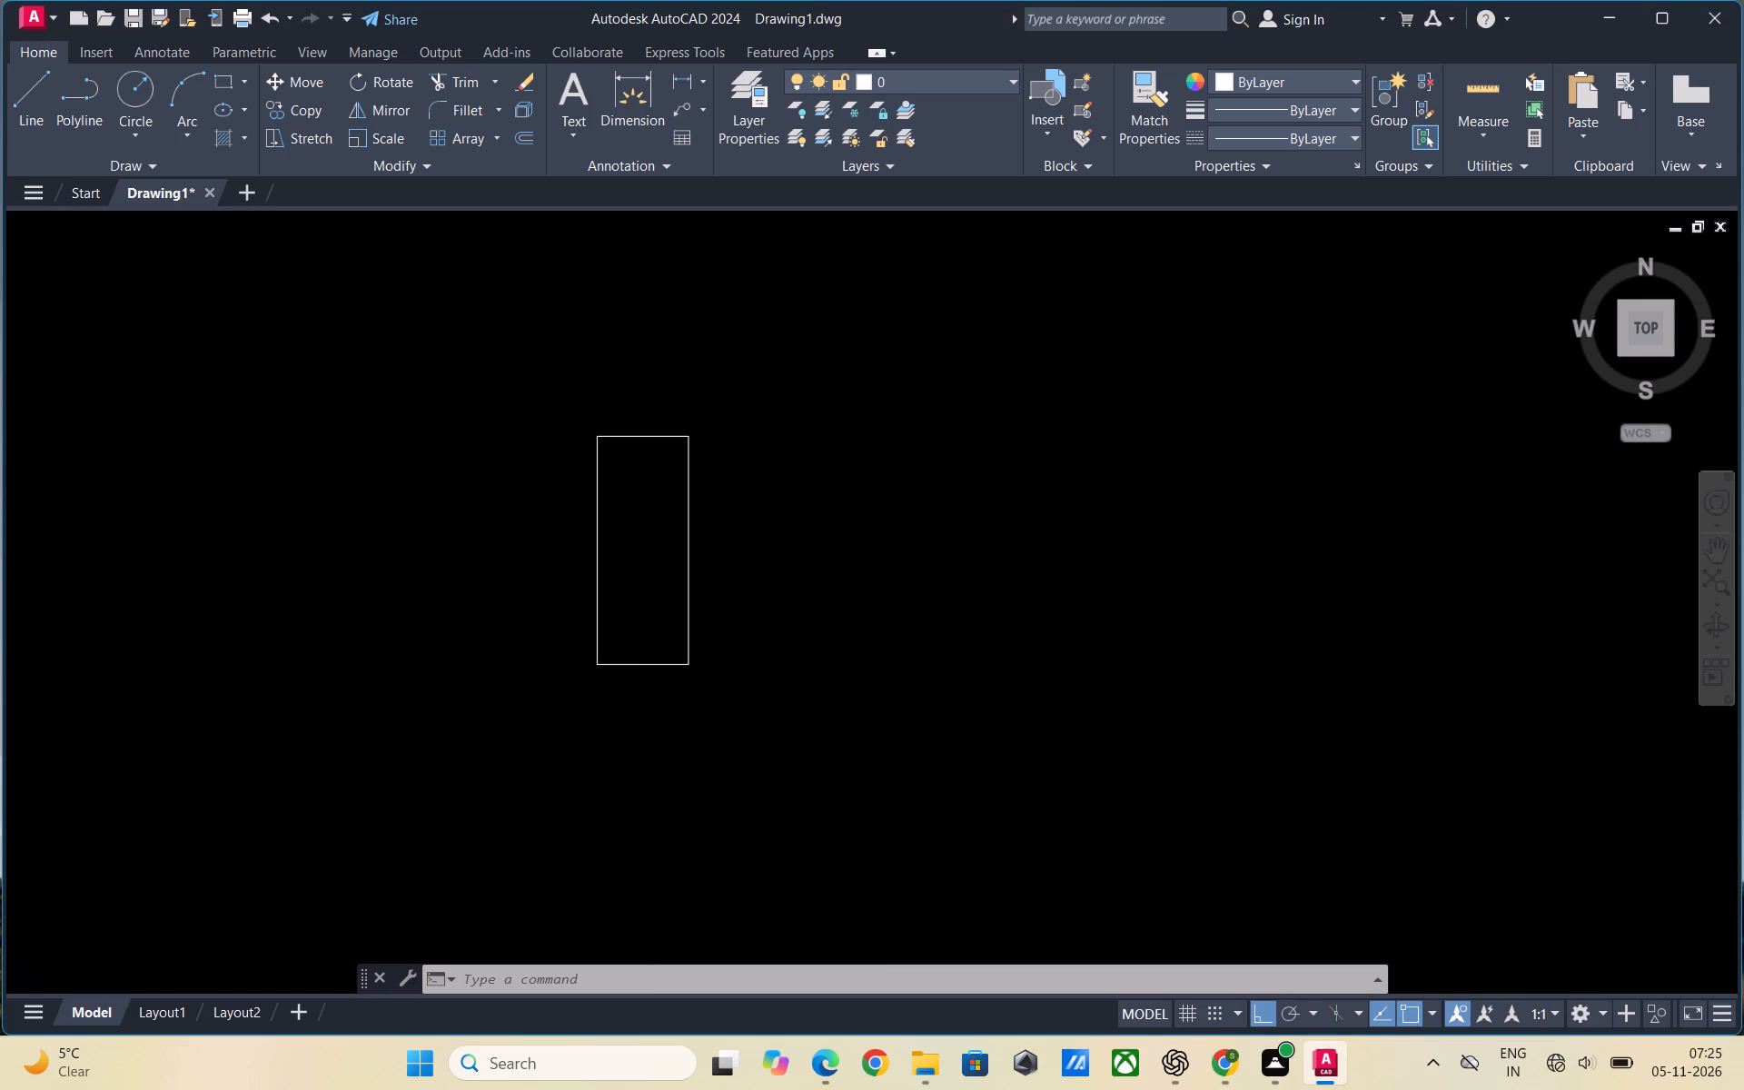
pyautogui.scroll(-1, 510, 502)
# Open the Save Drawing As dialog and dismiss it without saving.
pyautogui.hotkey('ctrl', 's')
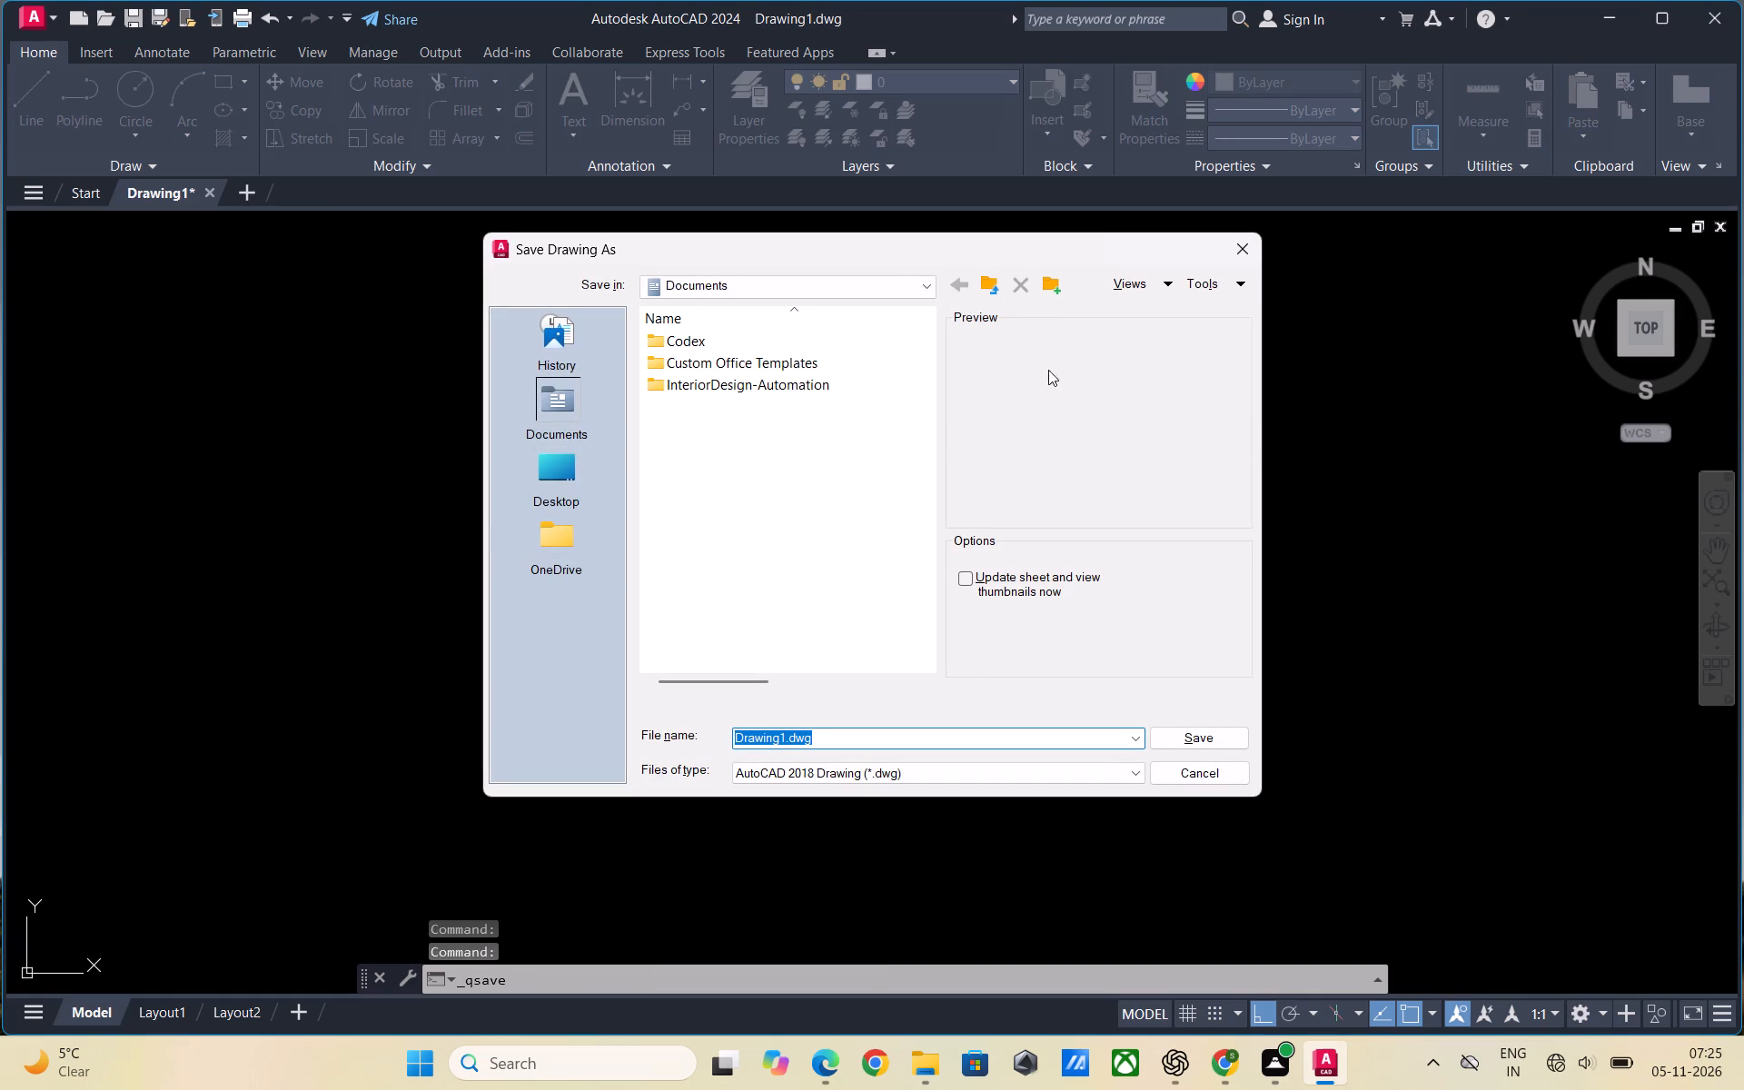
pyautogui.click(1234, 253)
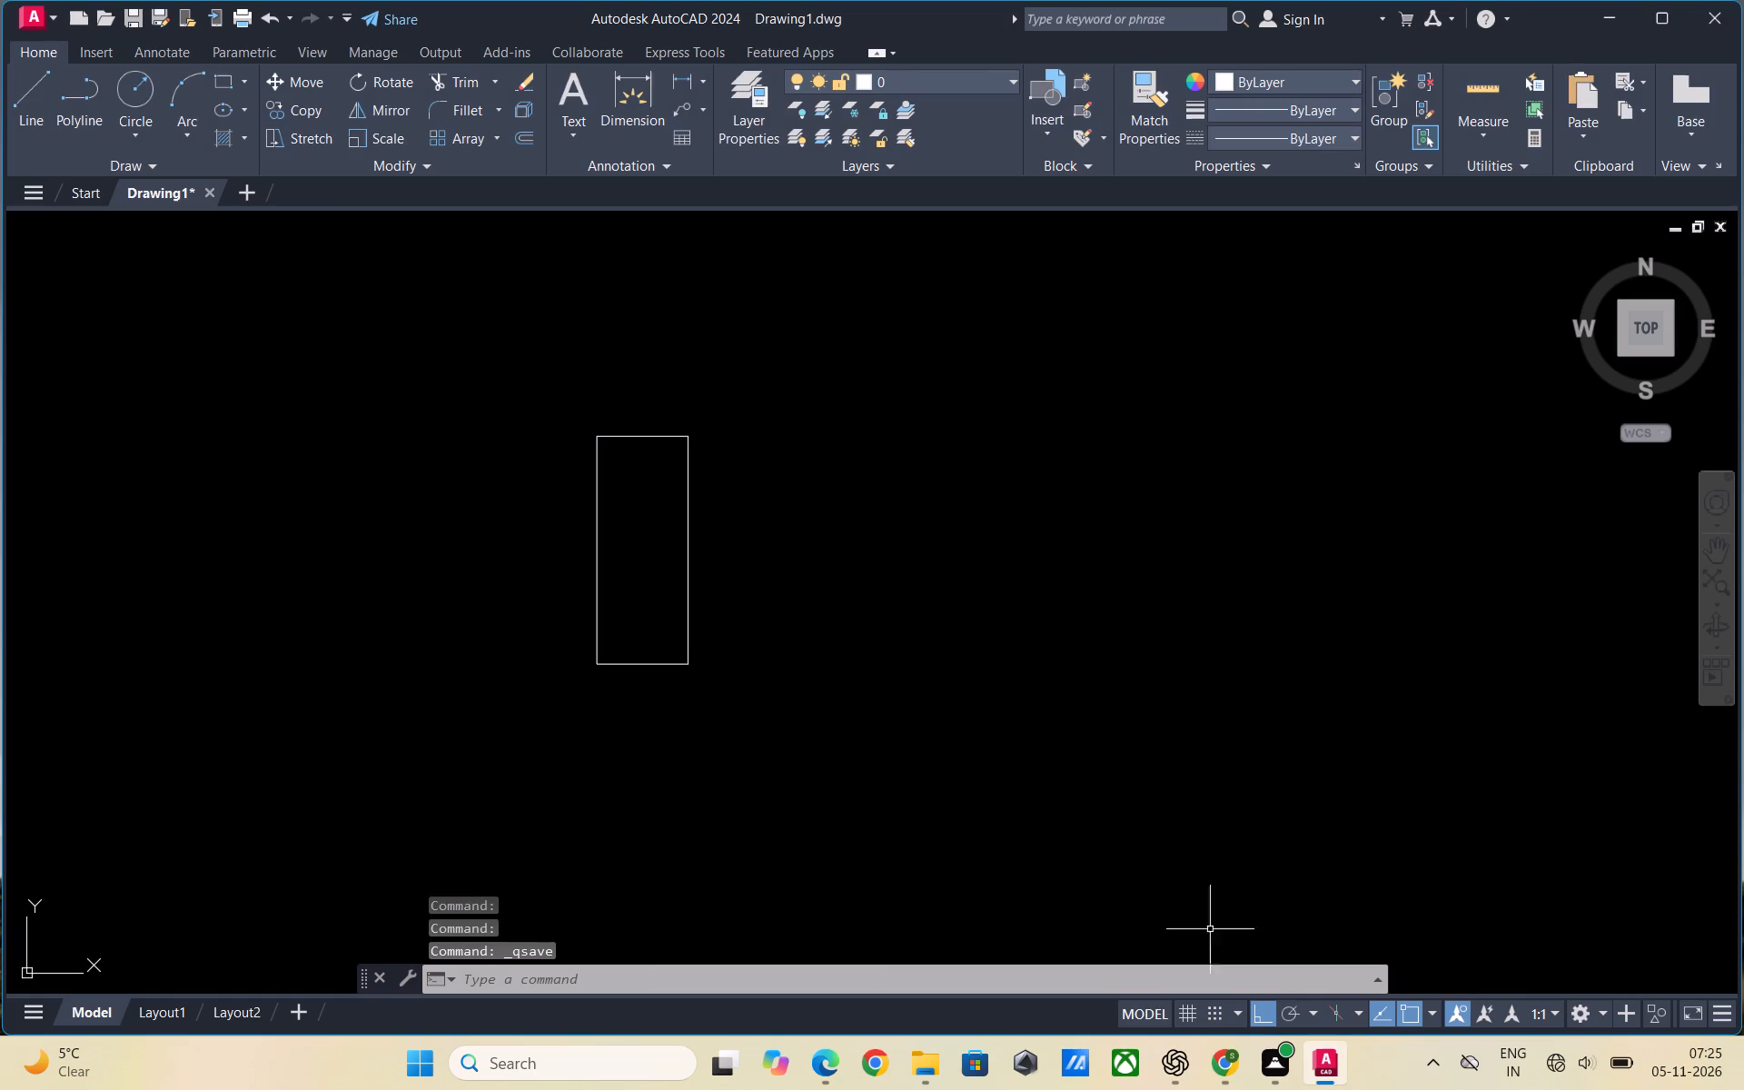
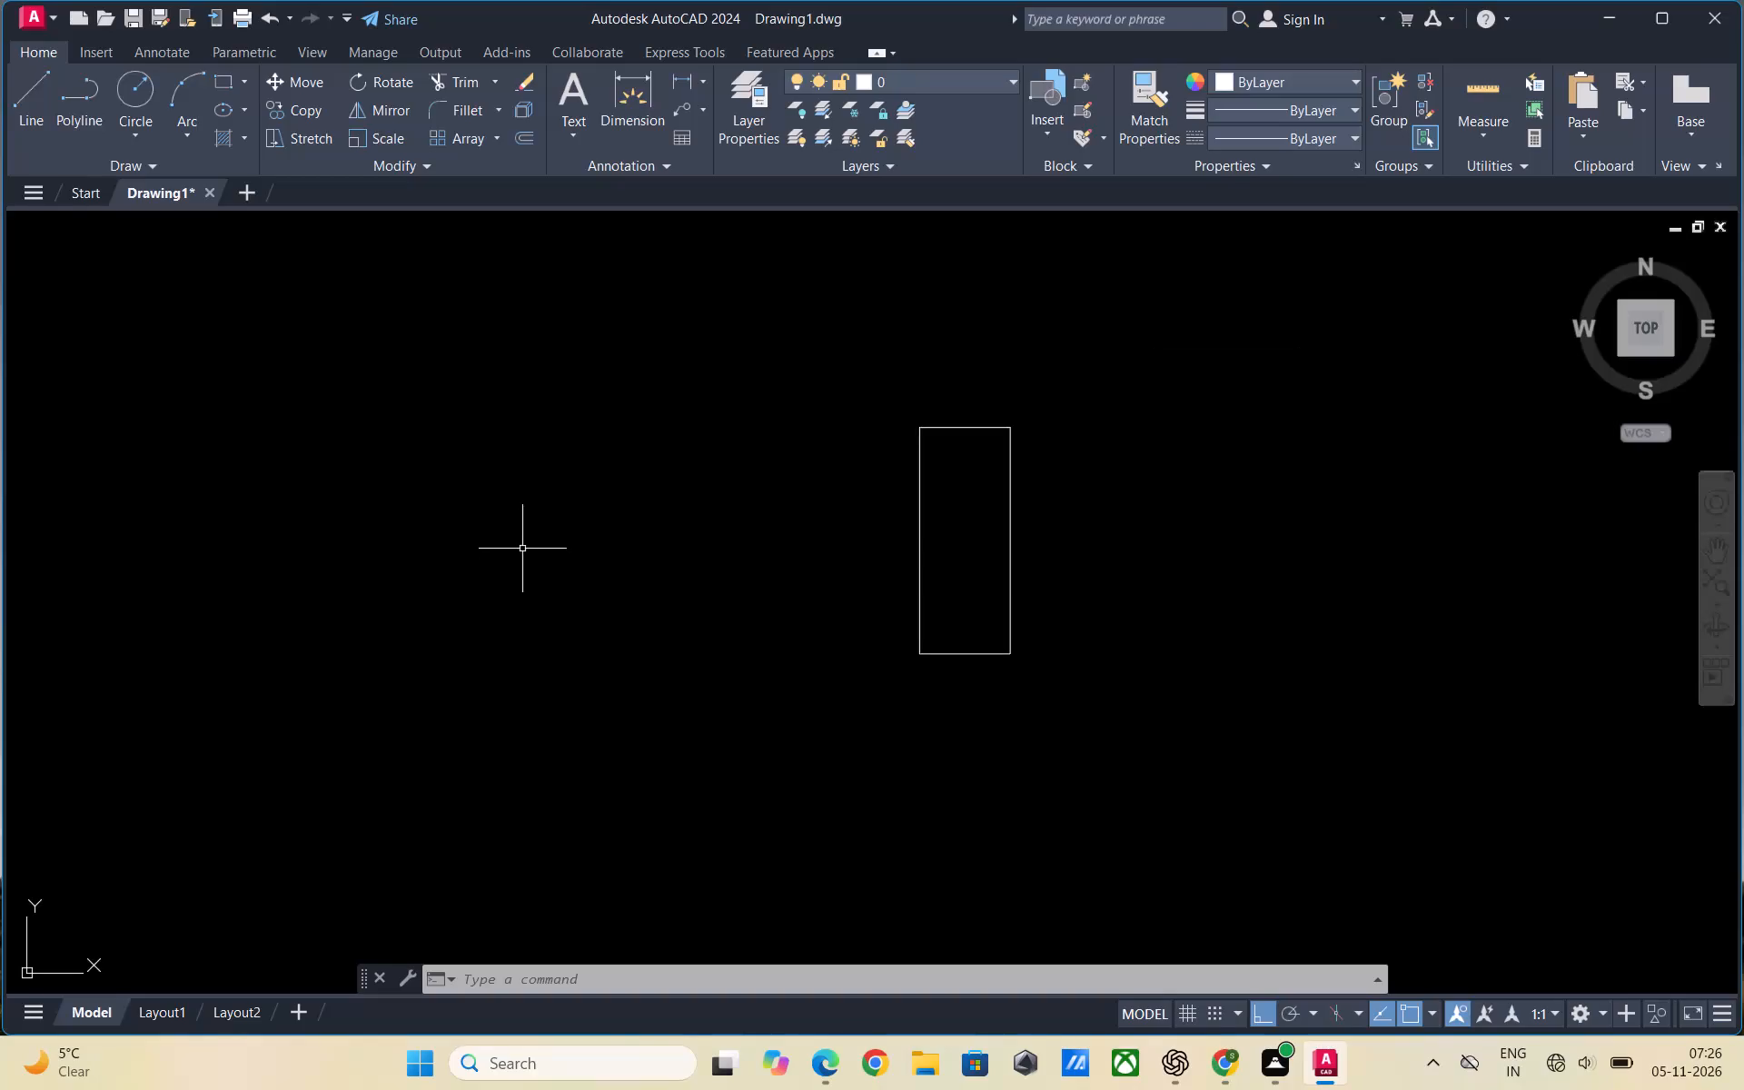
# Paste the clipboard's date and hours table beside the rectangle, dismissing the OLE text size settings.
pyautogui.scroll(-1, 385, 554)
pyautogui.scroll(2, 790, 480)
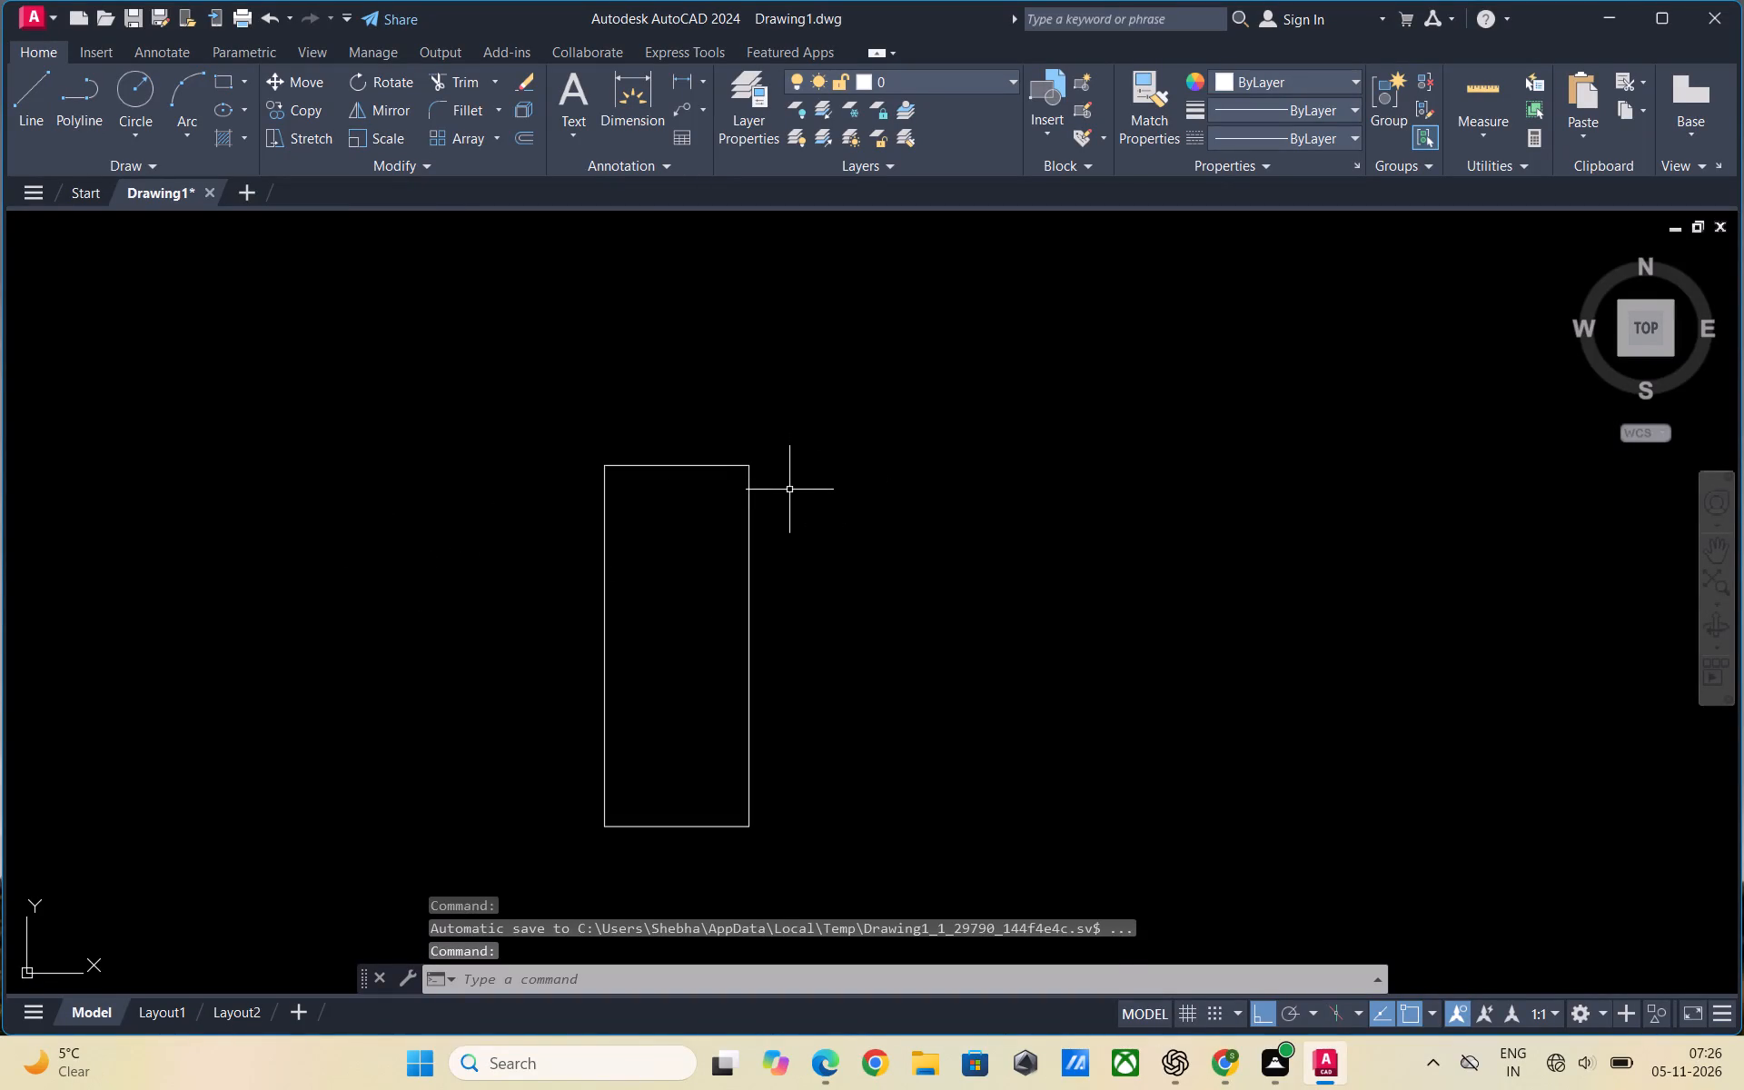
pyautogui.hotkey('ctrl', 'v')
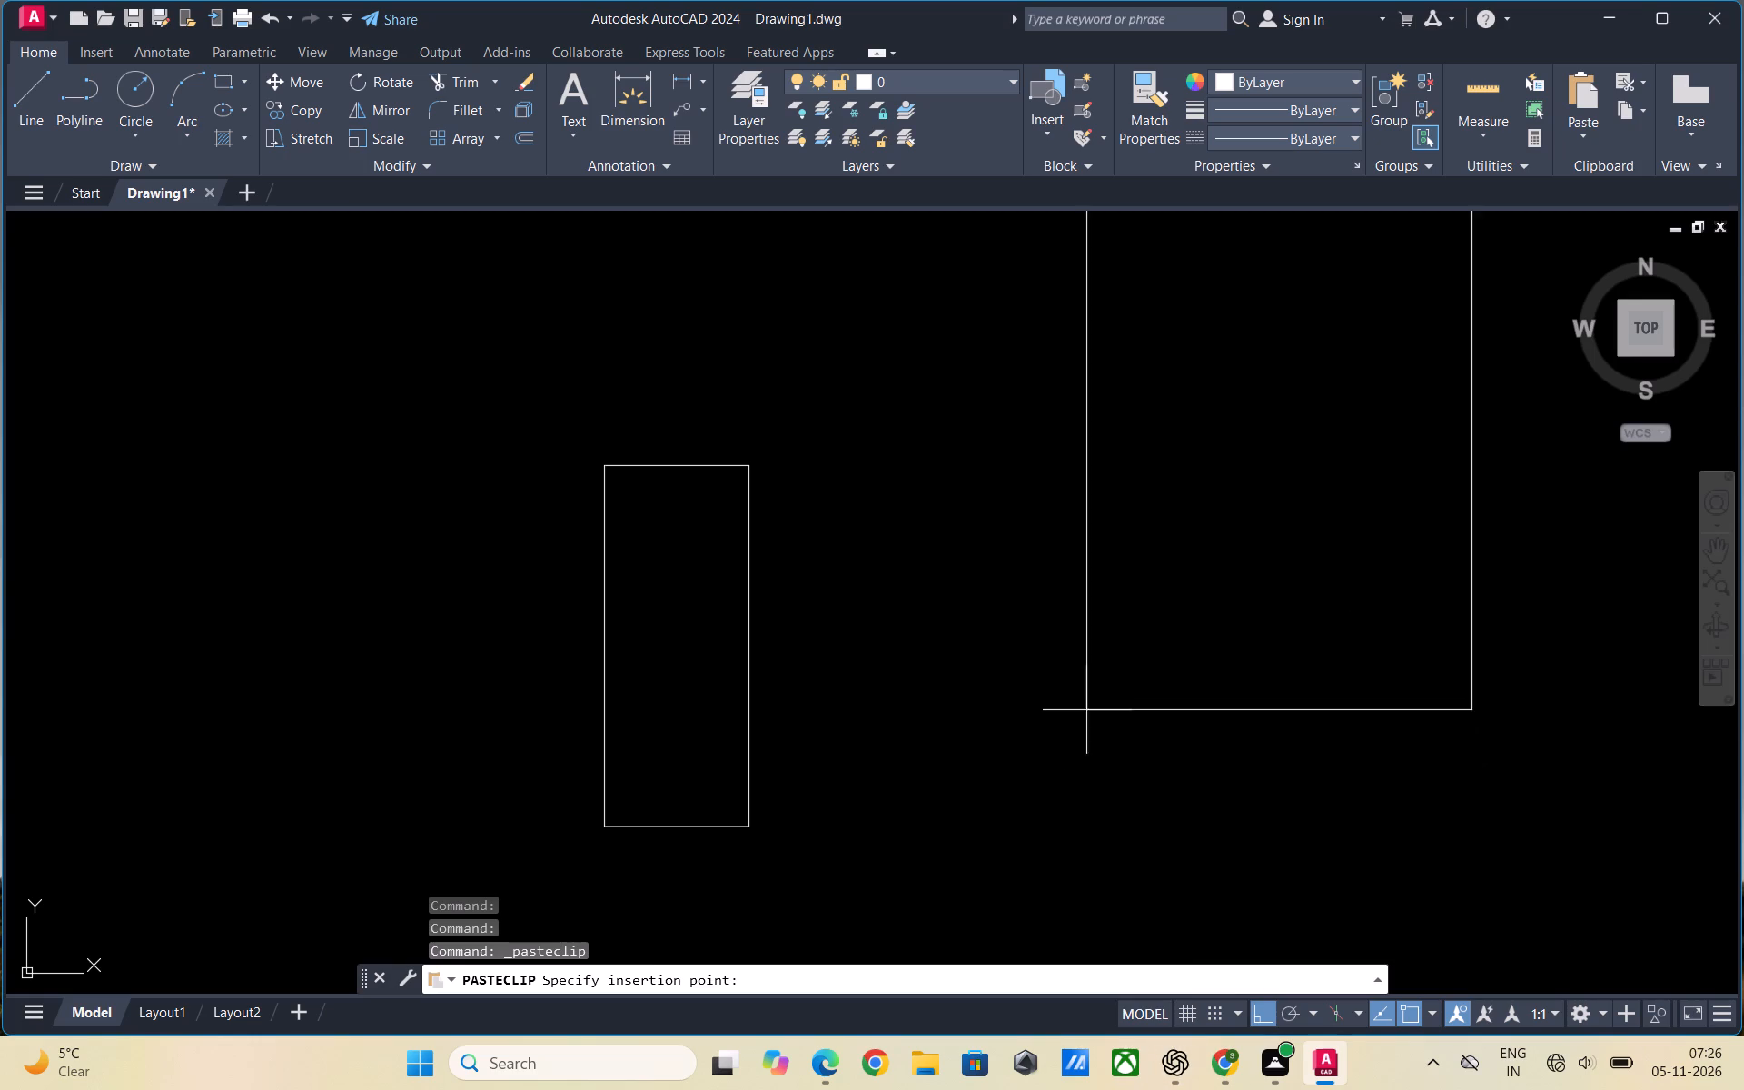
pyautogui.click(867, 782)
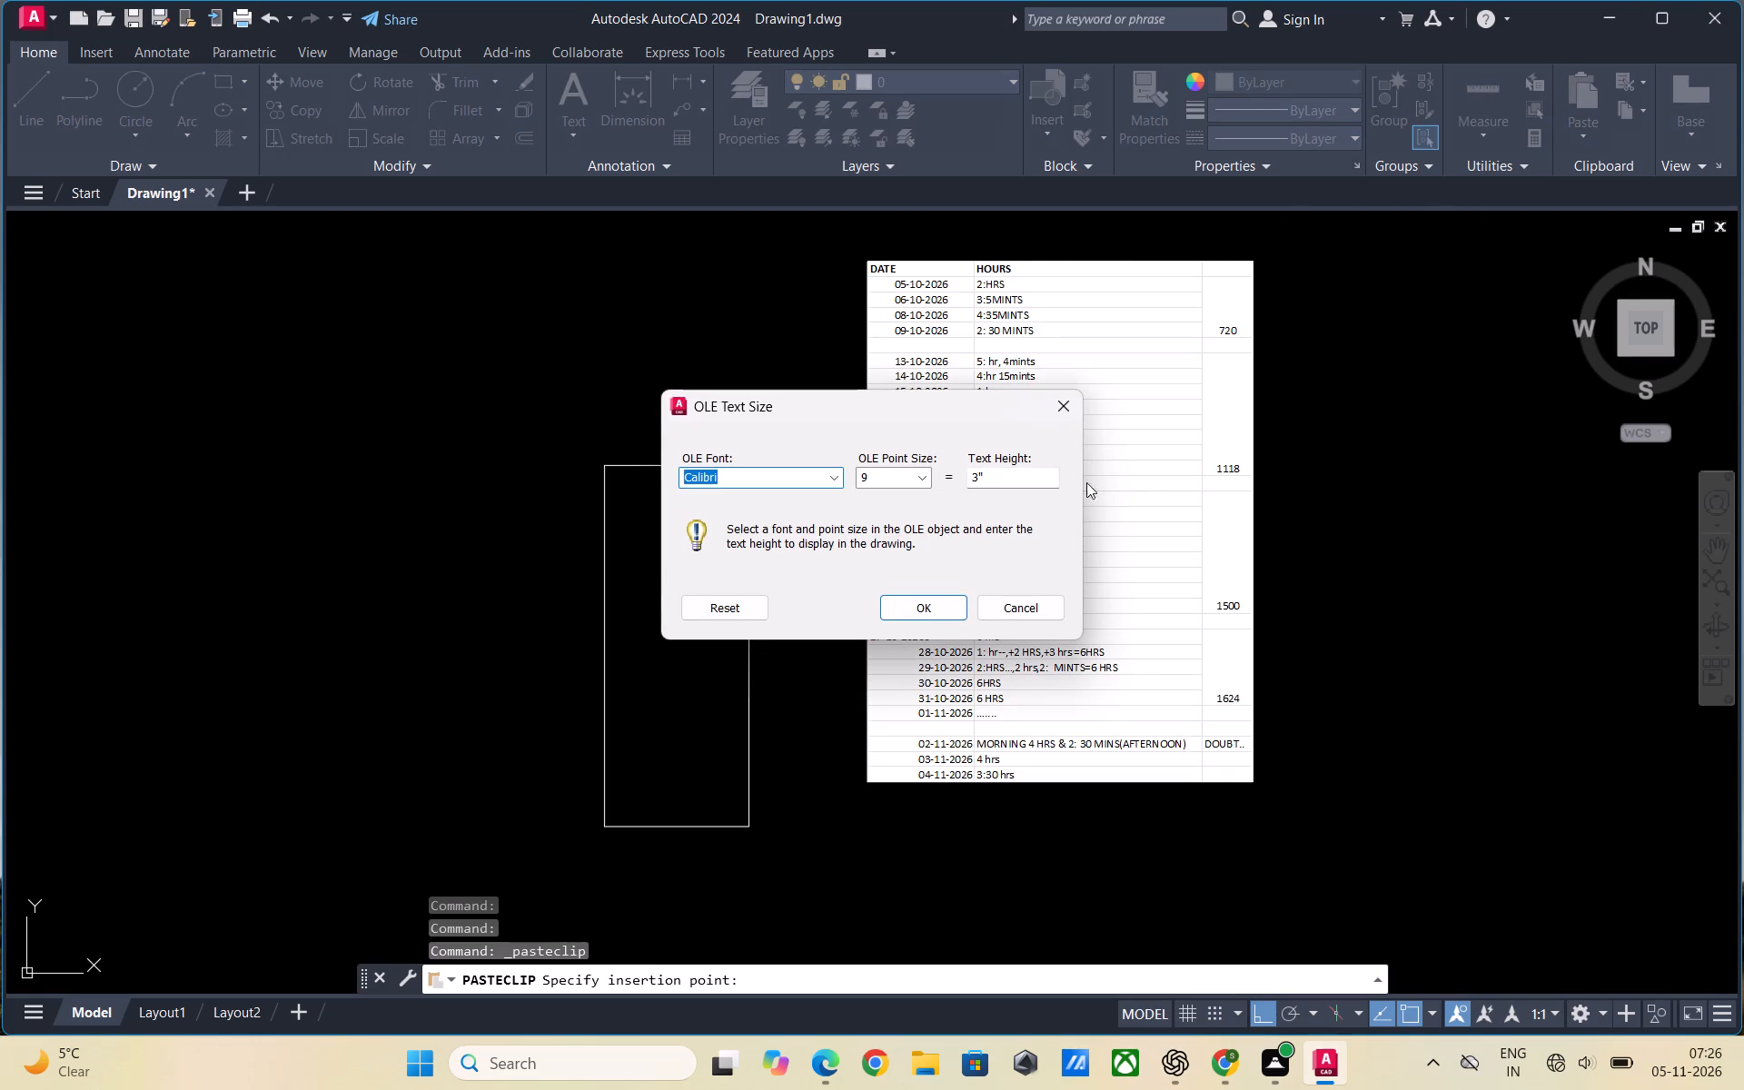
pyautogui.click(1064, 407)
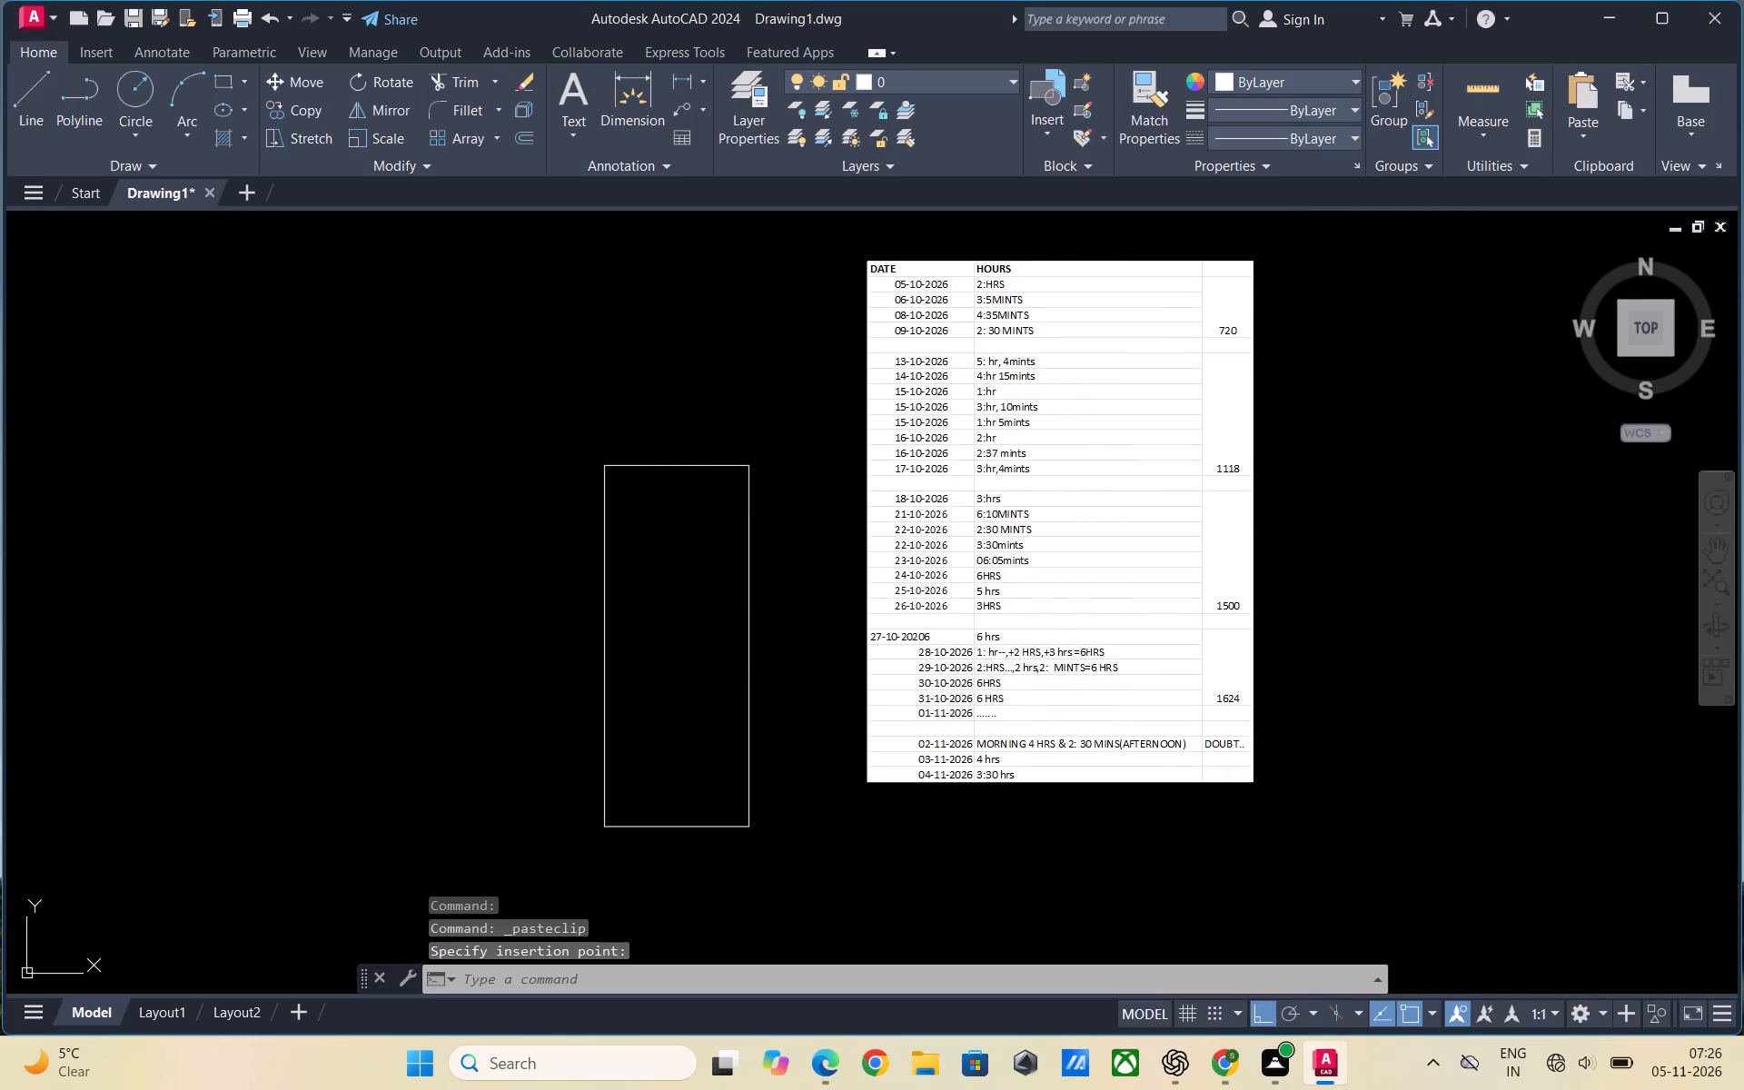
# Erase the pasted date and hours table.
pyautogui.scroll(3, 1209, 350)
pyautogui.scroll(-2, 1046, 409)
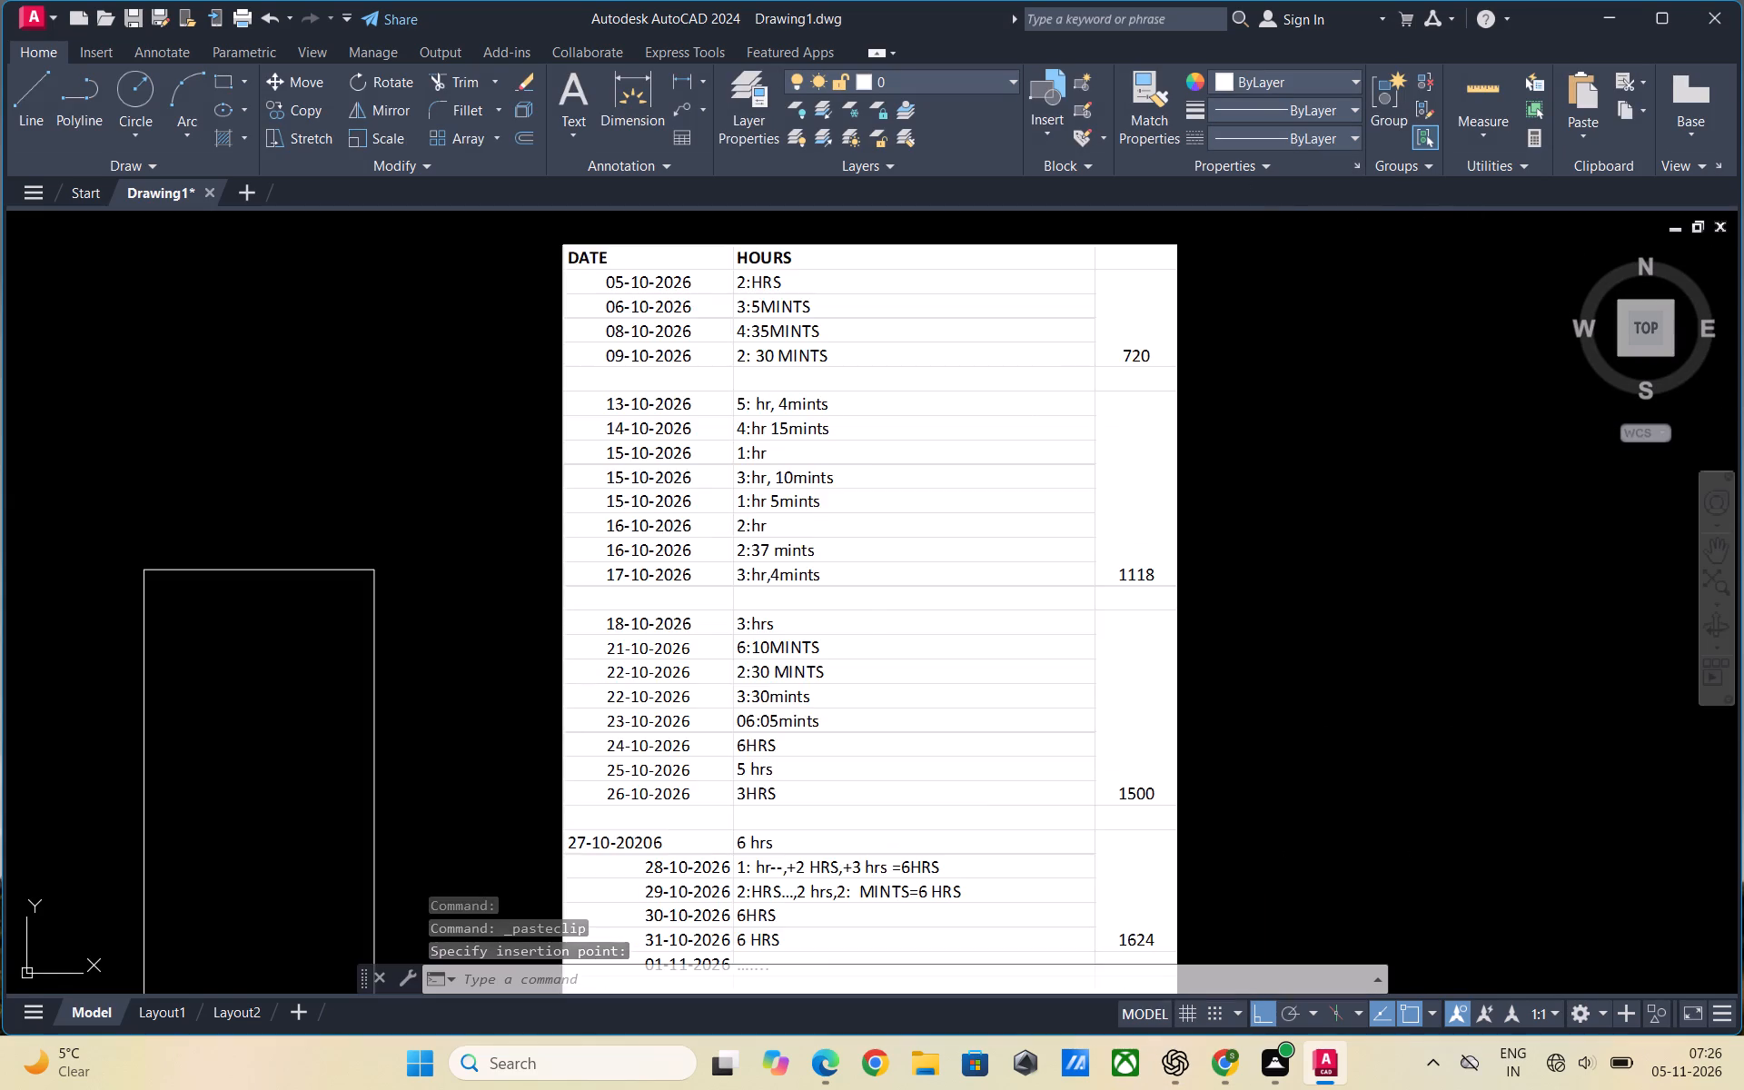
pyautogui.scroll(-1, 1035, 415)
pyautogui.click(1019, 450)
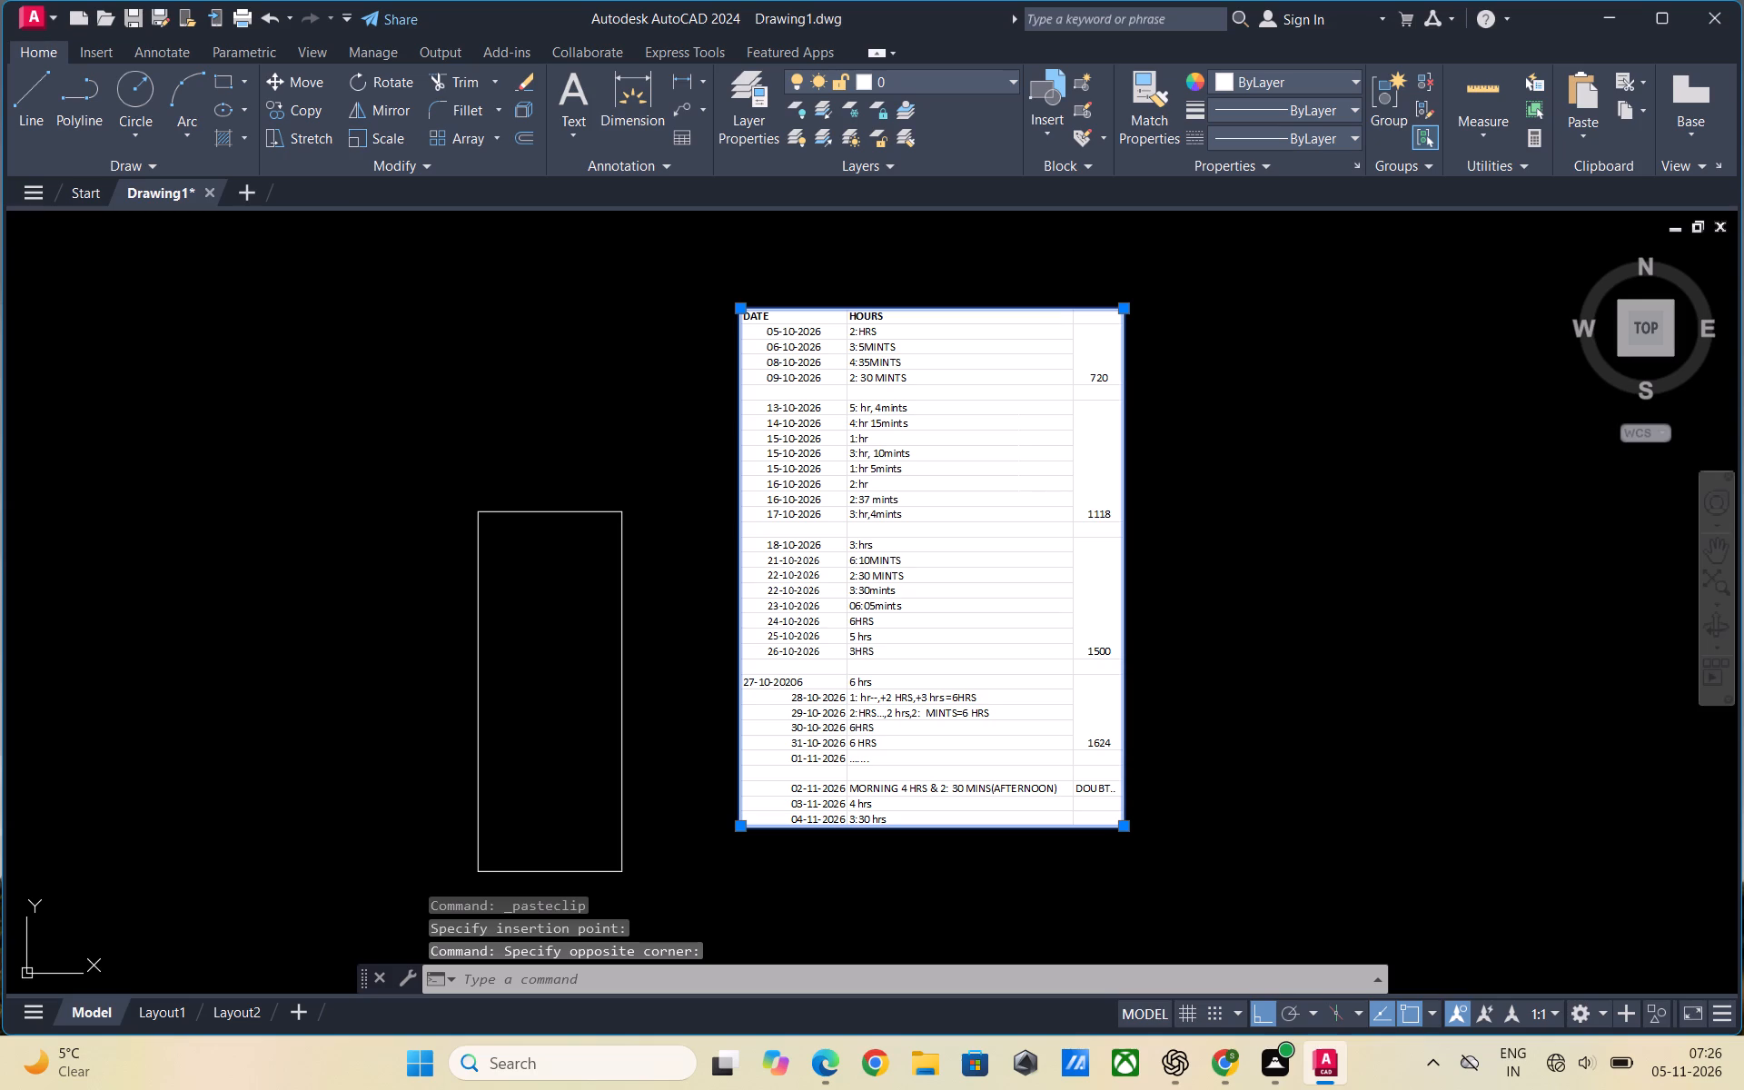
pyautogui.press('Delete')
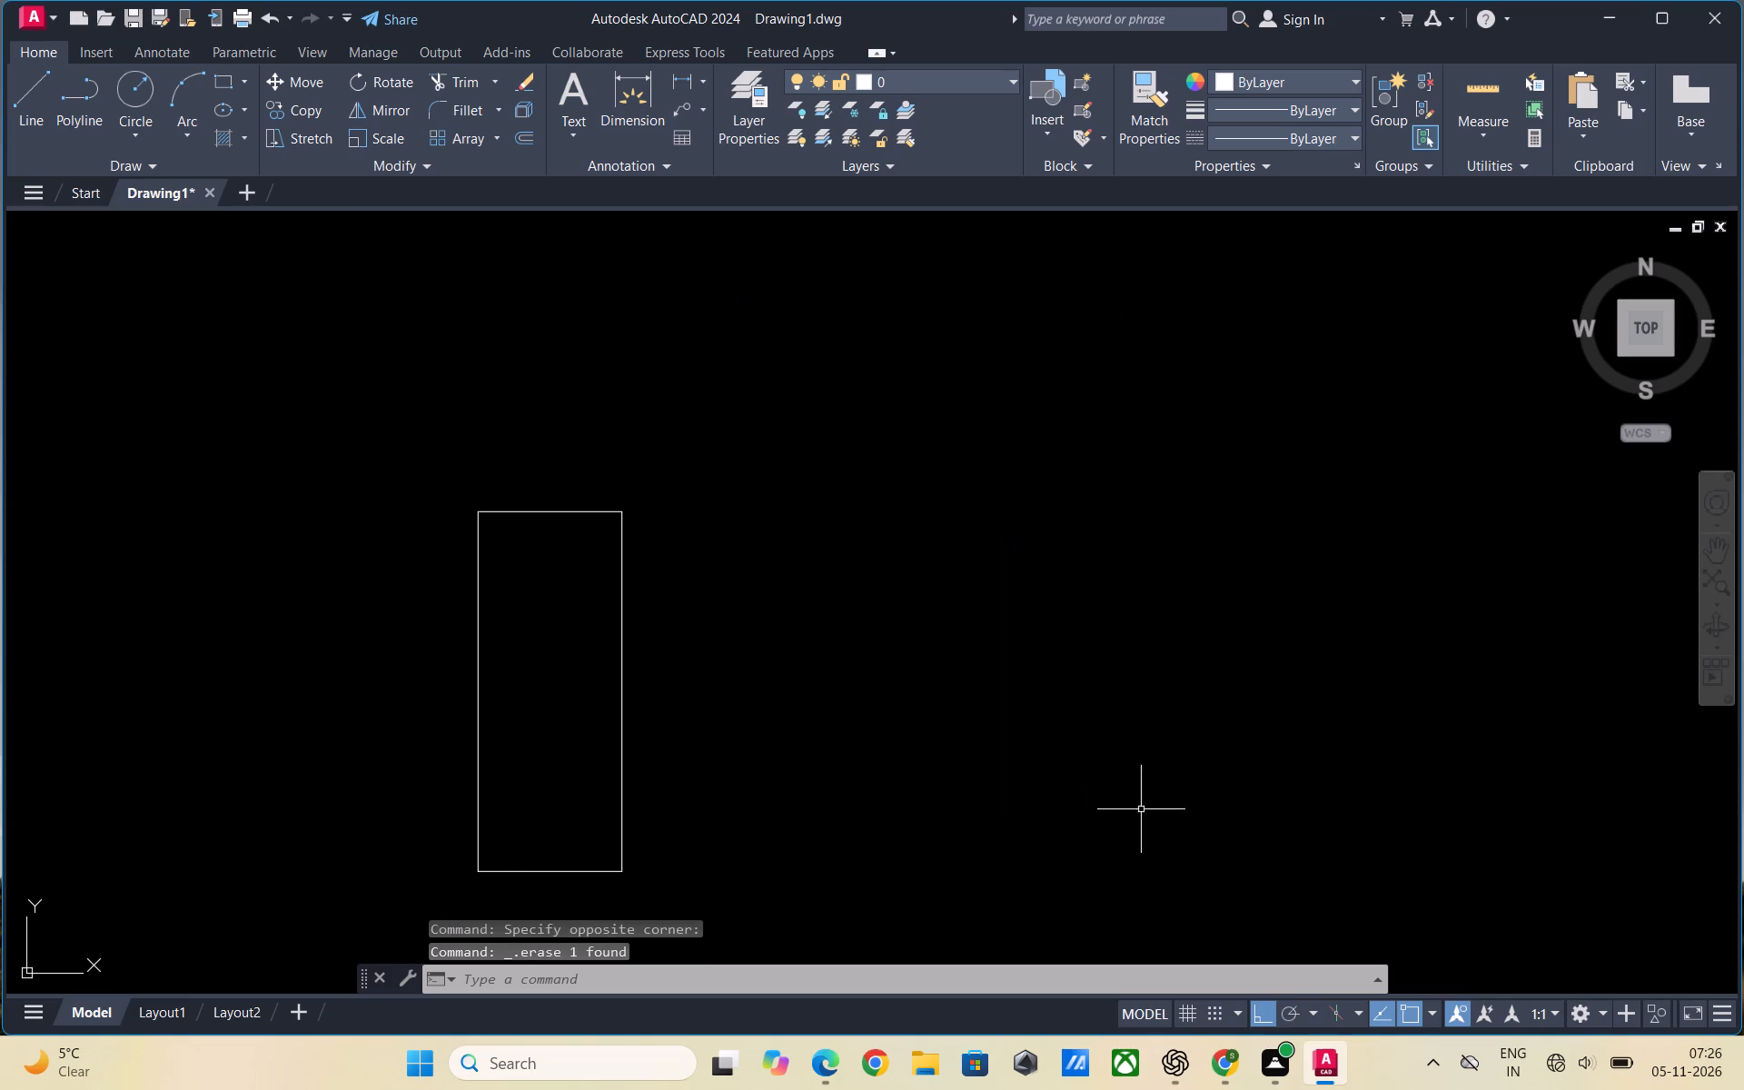
pyautogui.click(927, 1051)
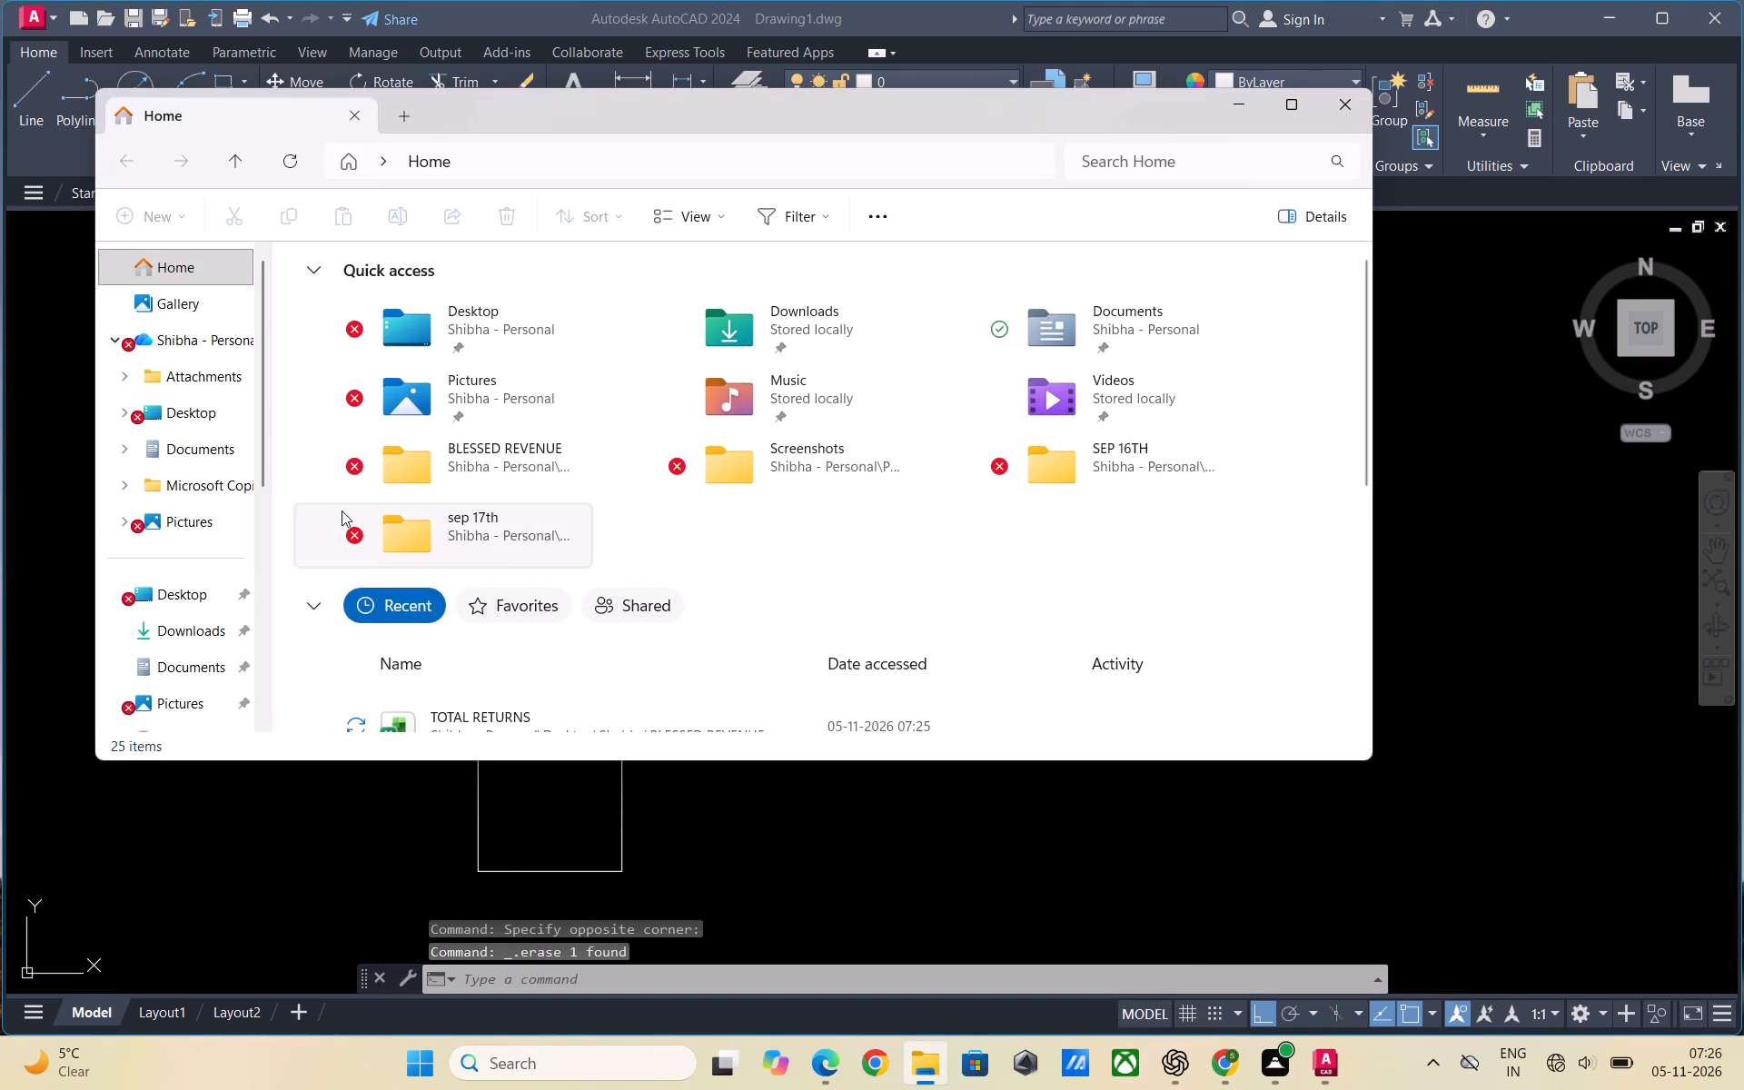
pyautogui.doubleClick(169, 507)
pyautogui.doubleClick(699, 332)
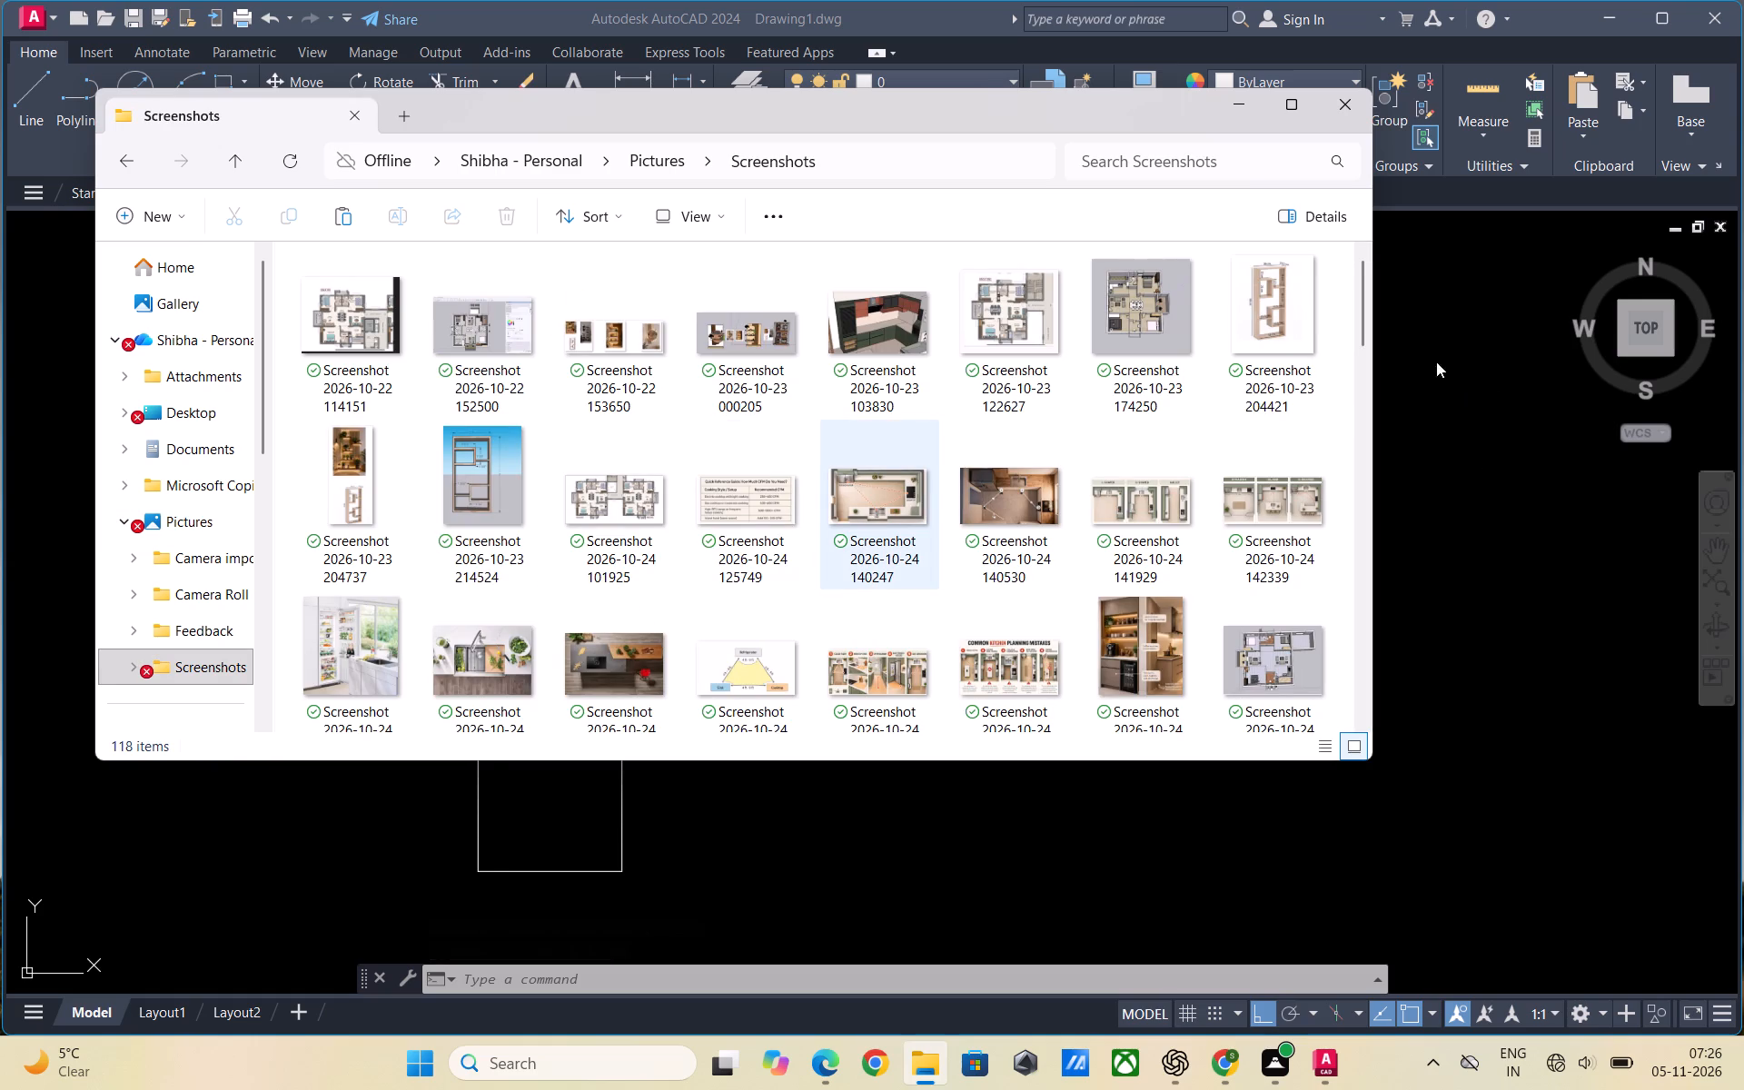
pyautogui.moveTo(1362, 339); pyautogui.dragTo(1372, 763)
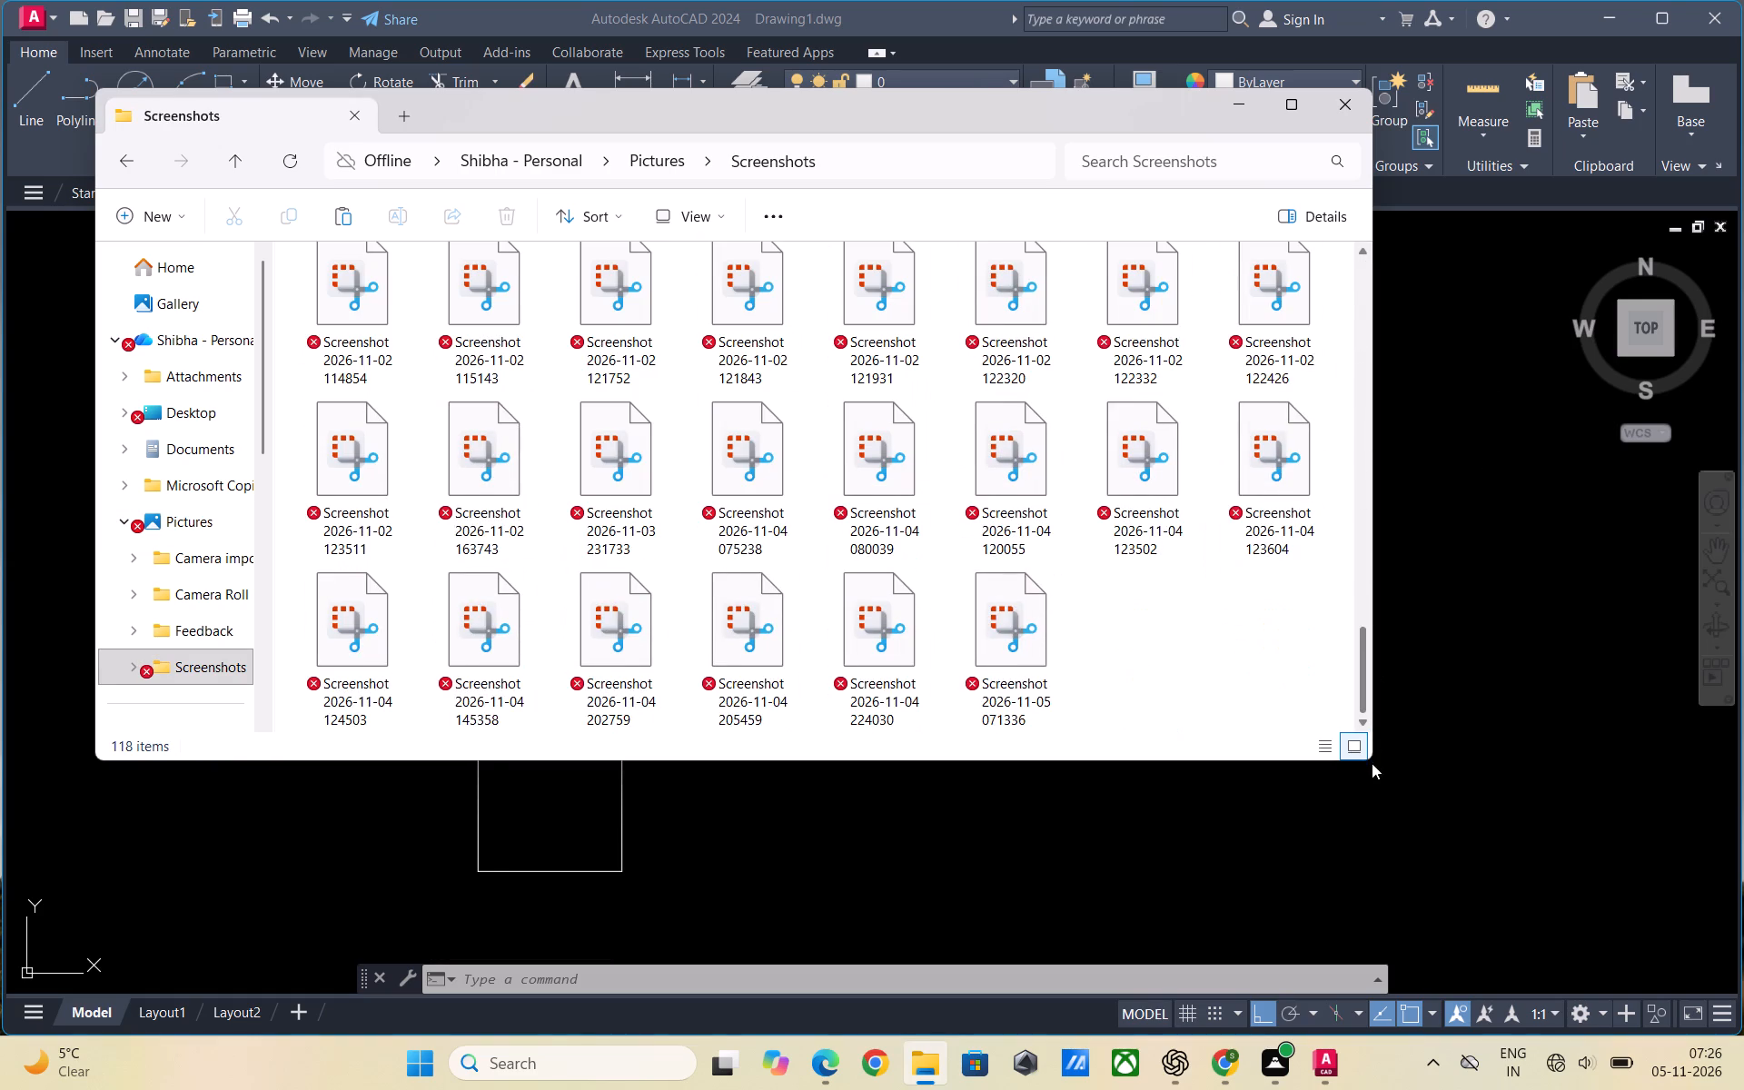
pyautogui.moveTo(1372, 763); pyautogui.dragTo(1372, 764)
pyautogui.rightClick(1012, 646)
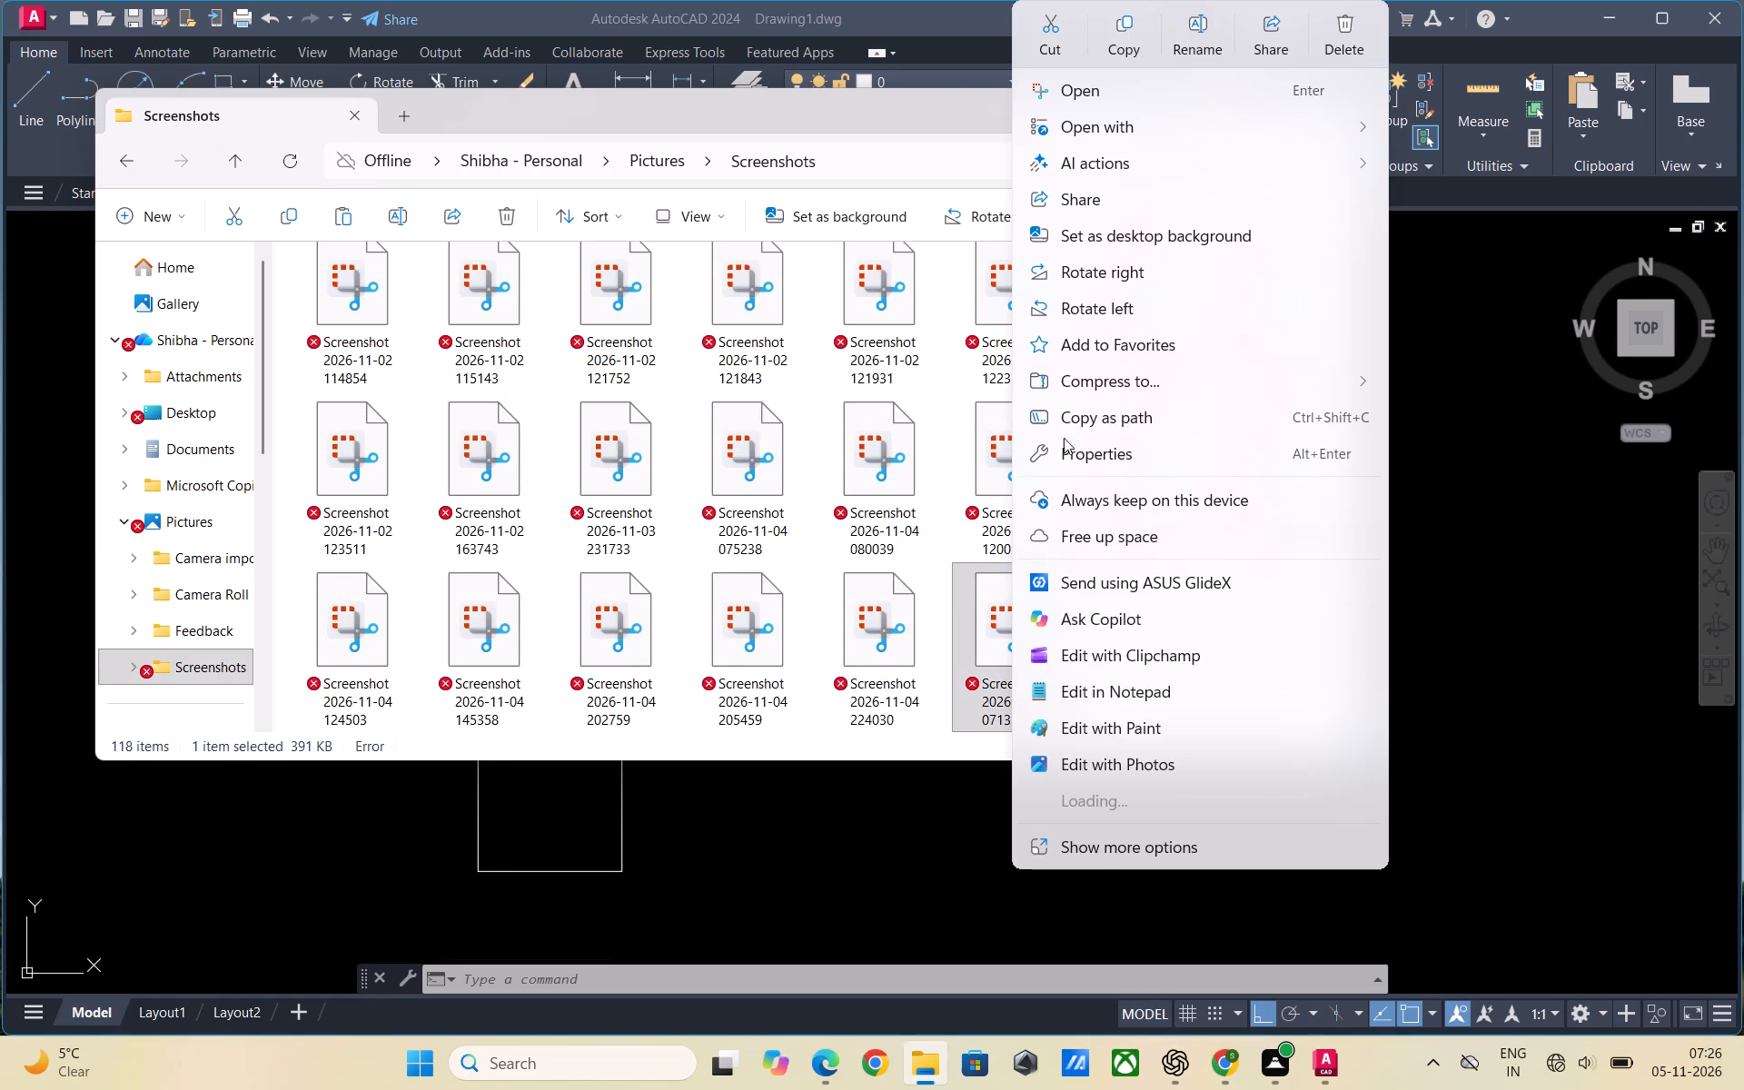
pyautogui.click(1115, 33)
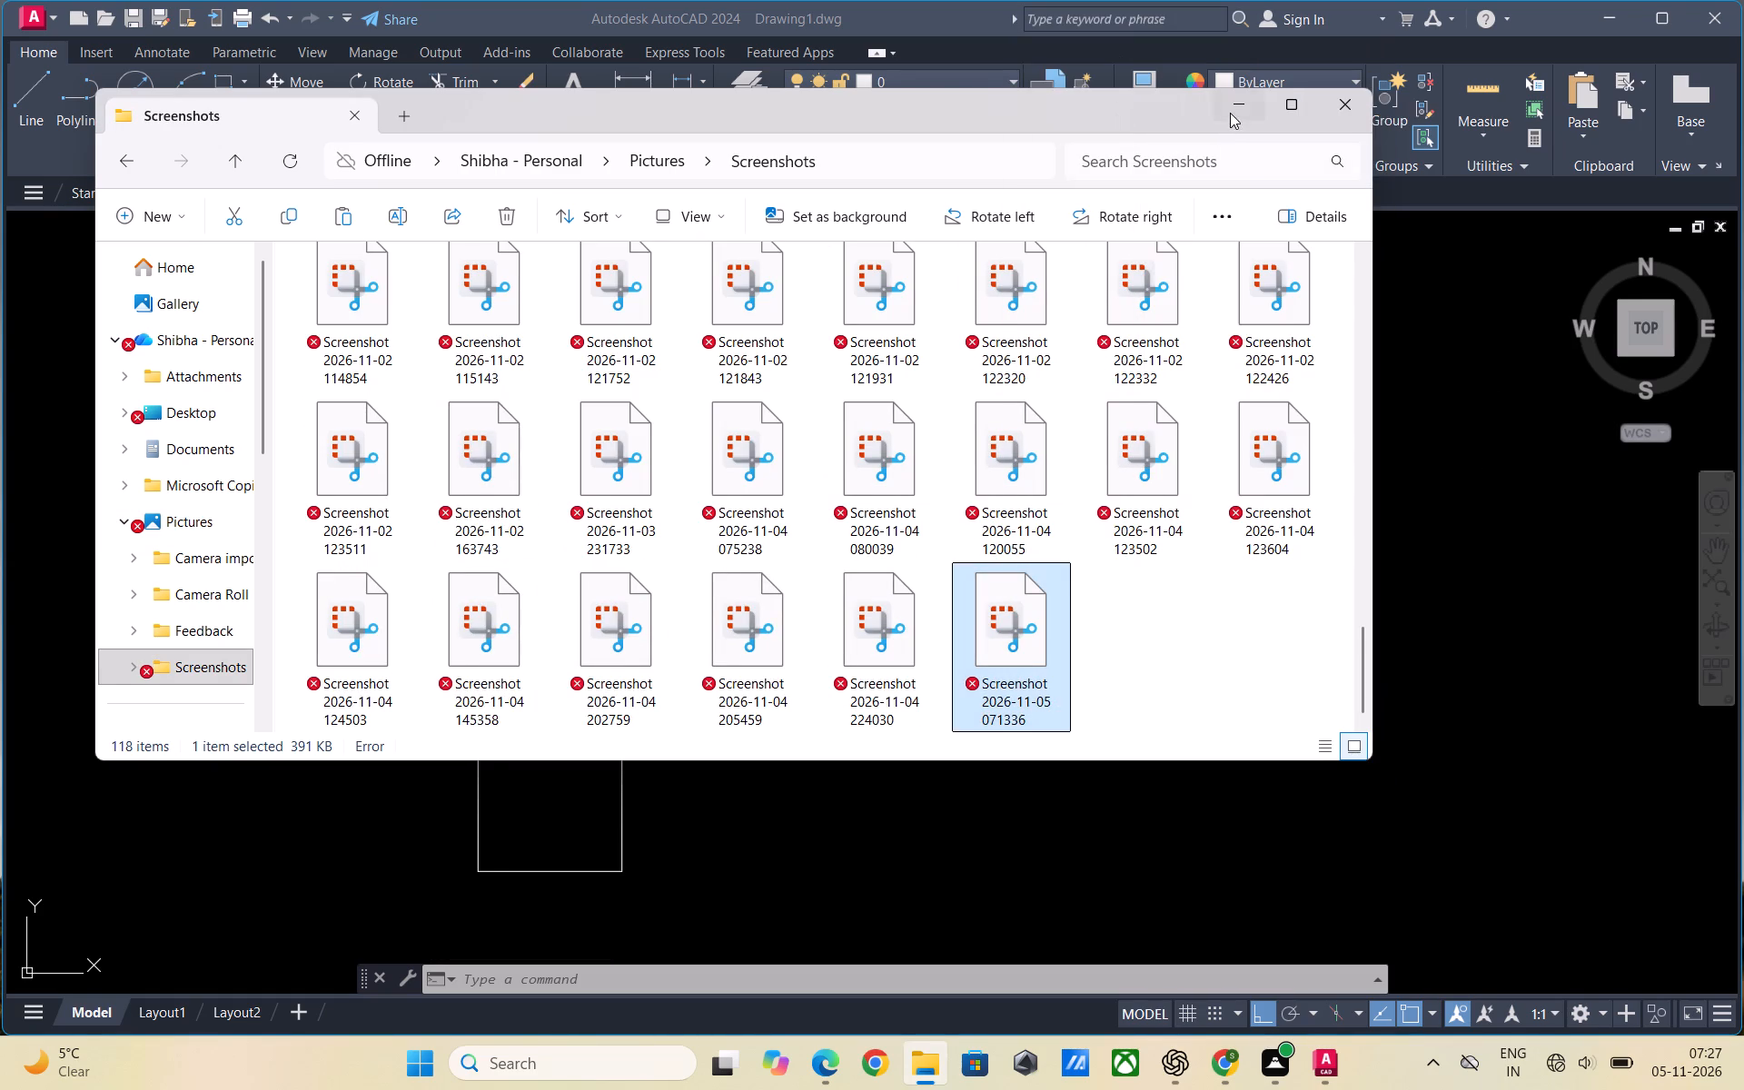
pyautogui.click(1230, 113)
# Paste the copied shelf screenshot upright beside the rectangle in the drawing, picking its insertion point, scale and rotation freehand.
pyautogui.hotkey('ctrl', 'v')
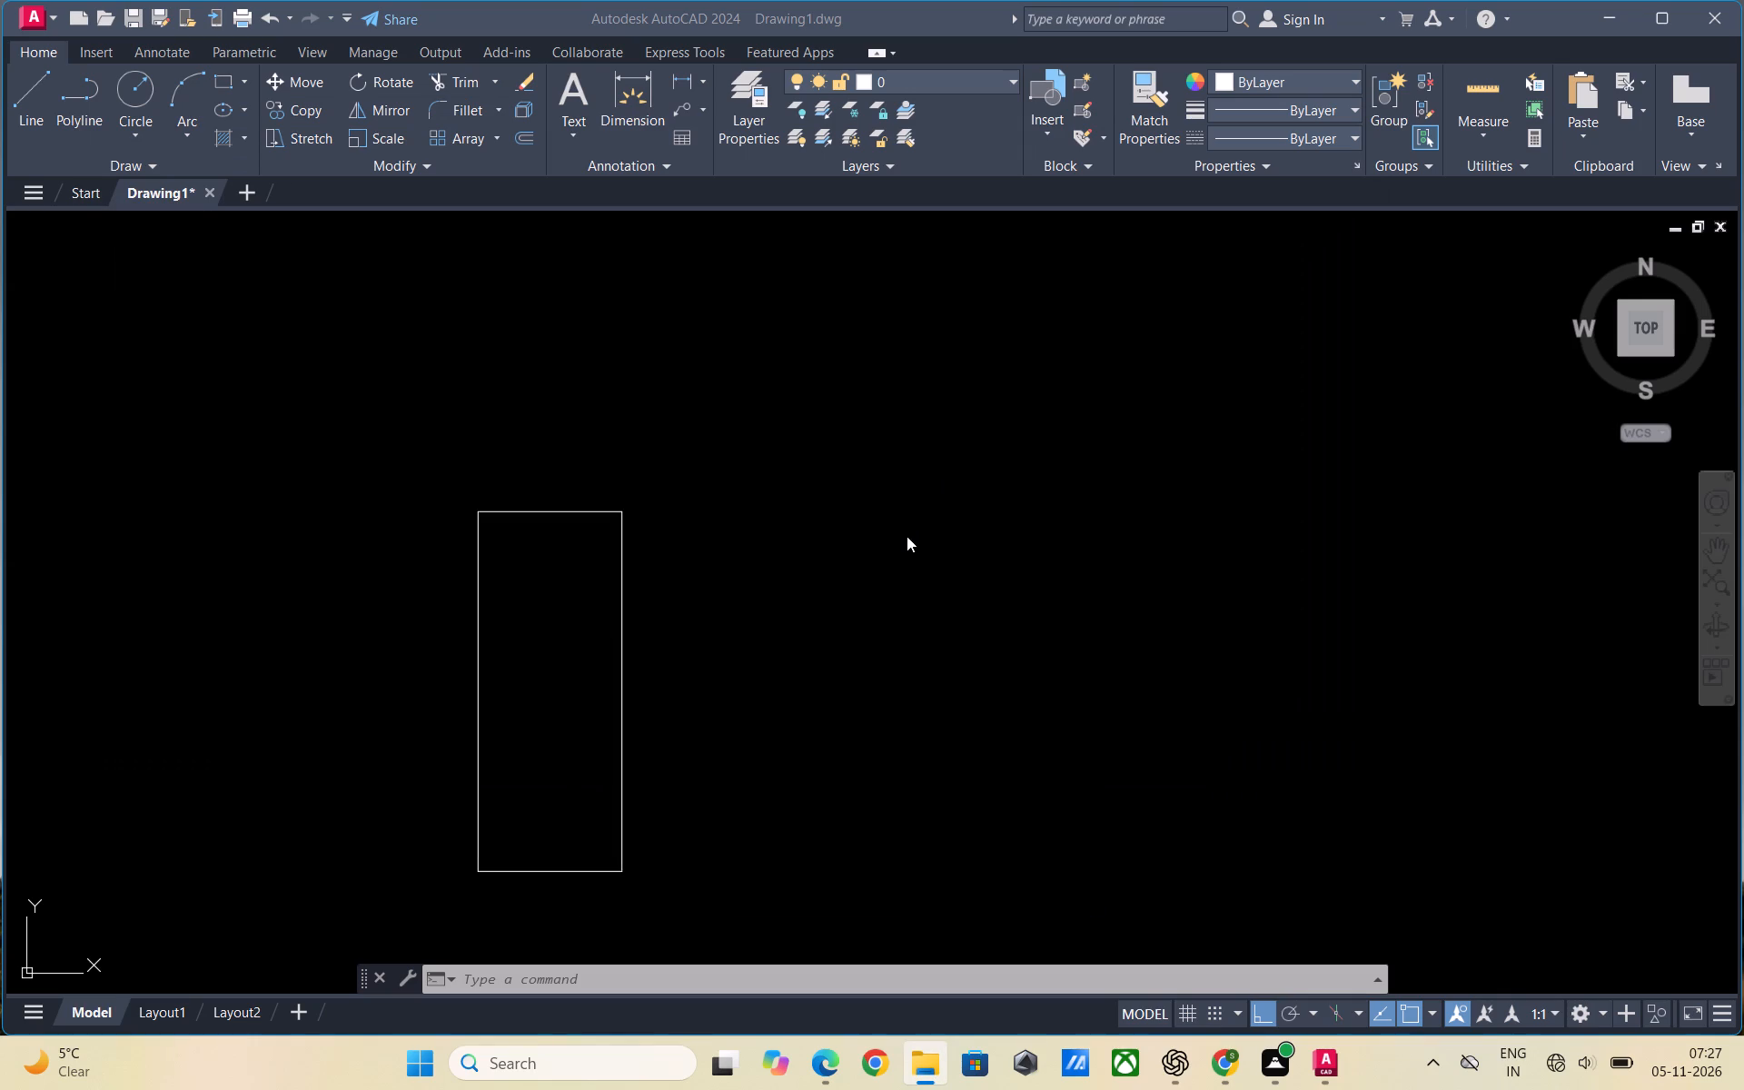
pyautogui.click(824, 676)
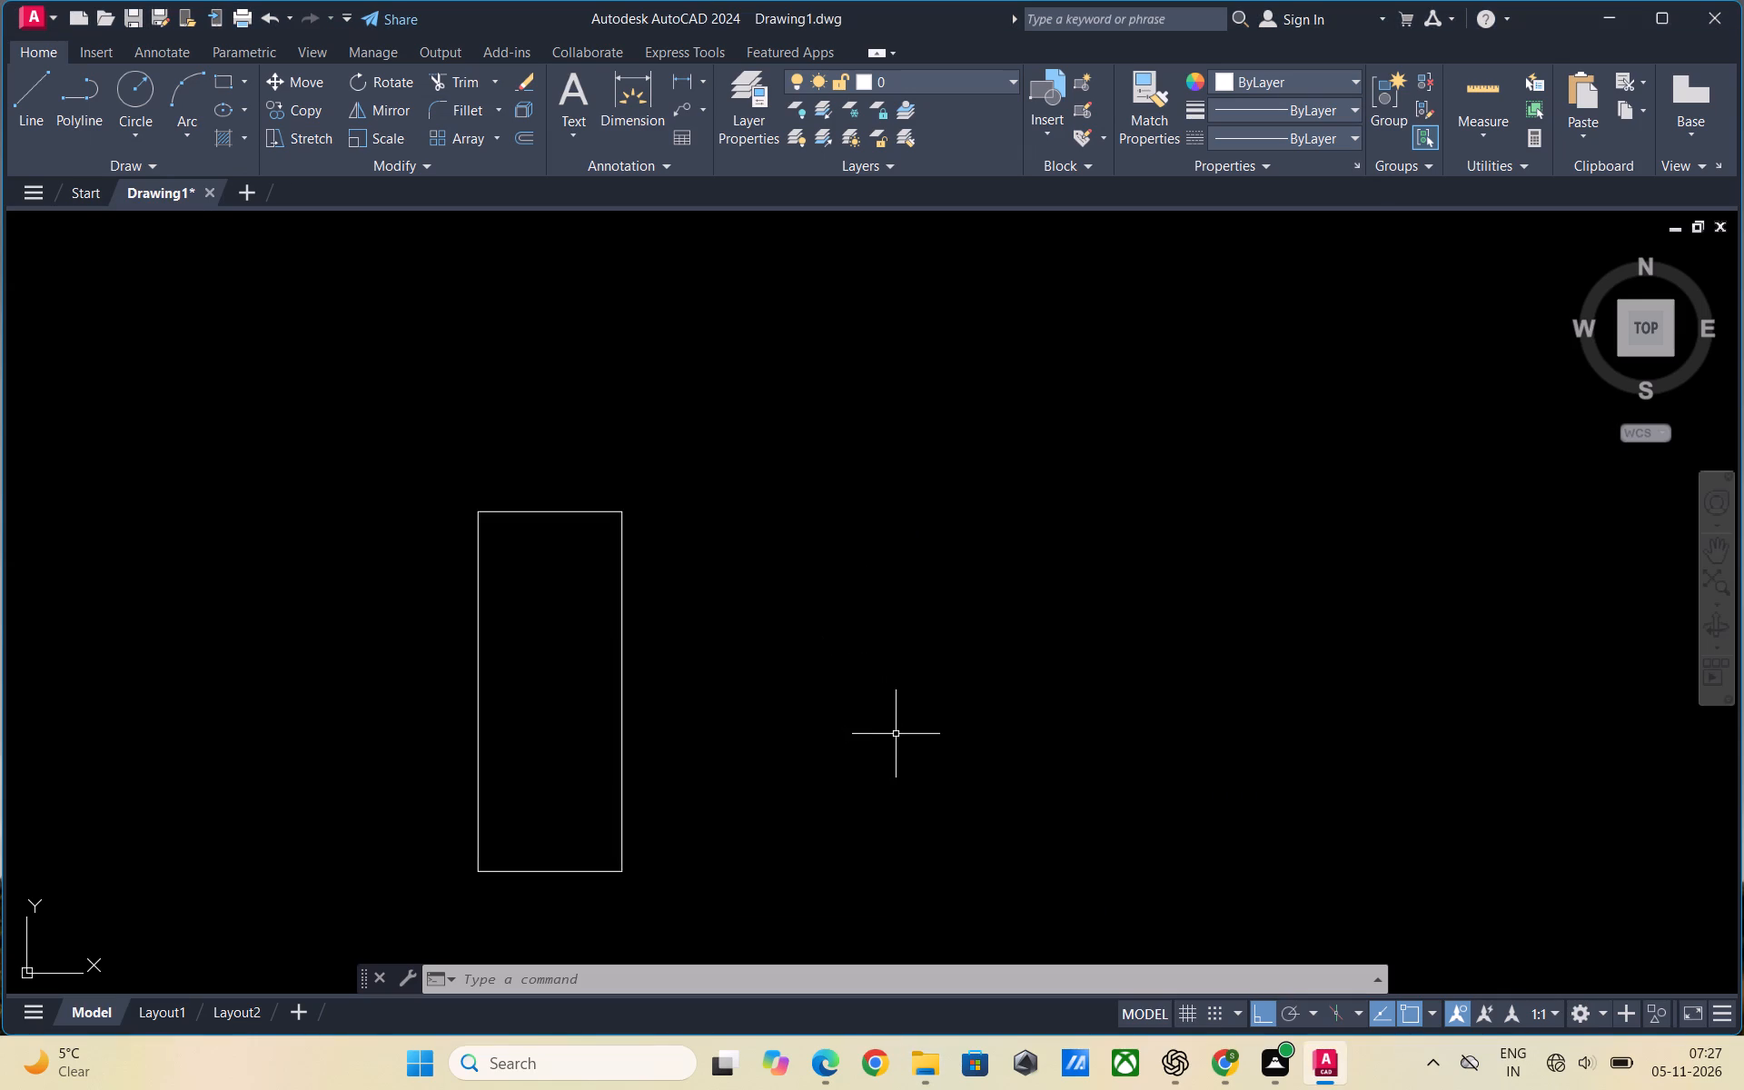
pyautogui.hotkey('ctrl', 'v')
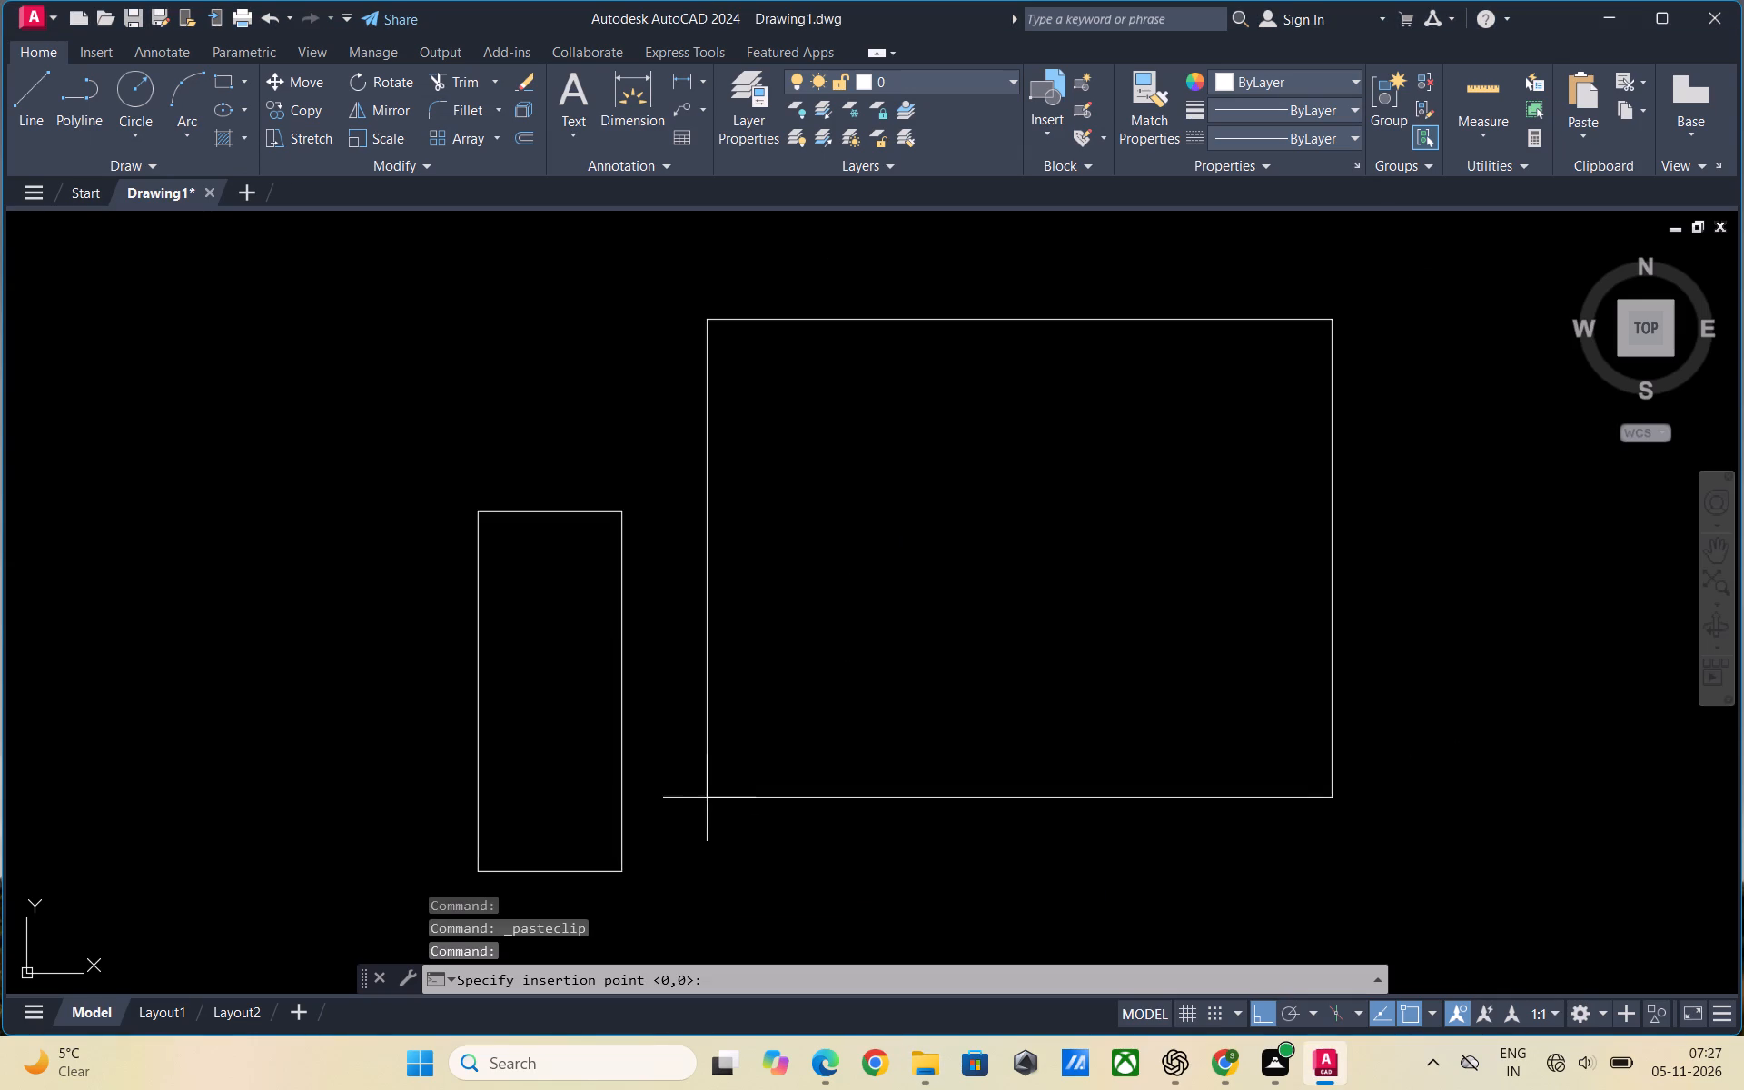
pyautogui.click(740, 808)
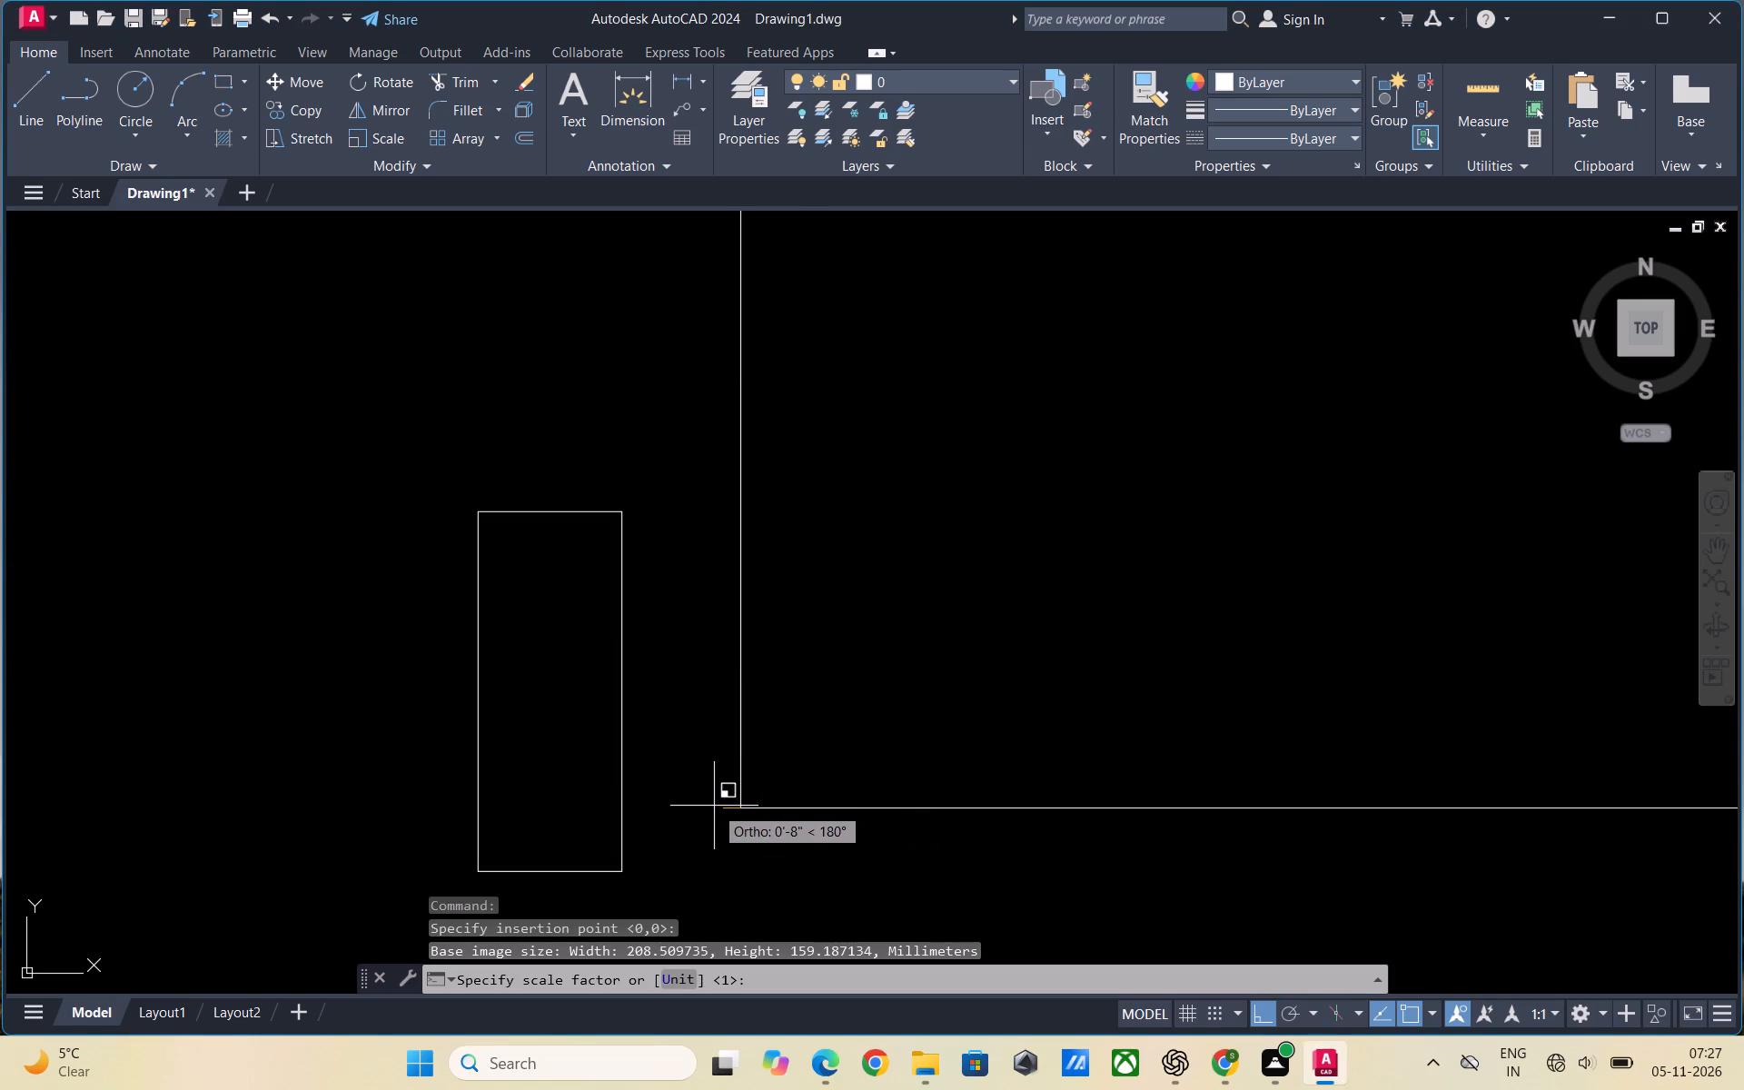
pyautogui.scroll(-4, 888, 741)
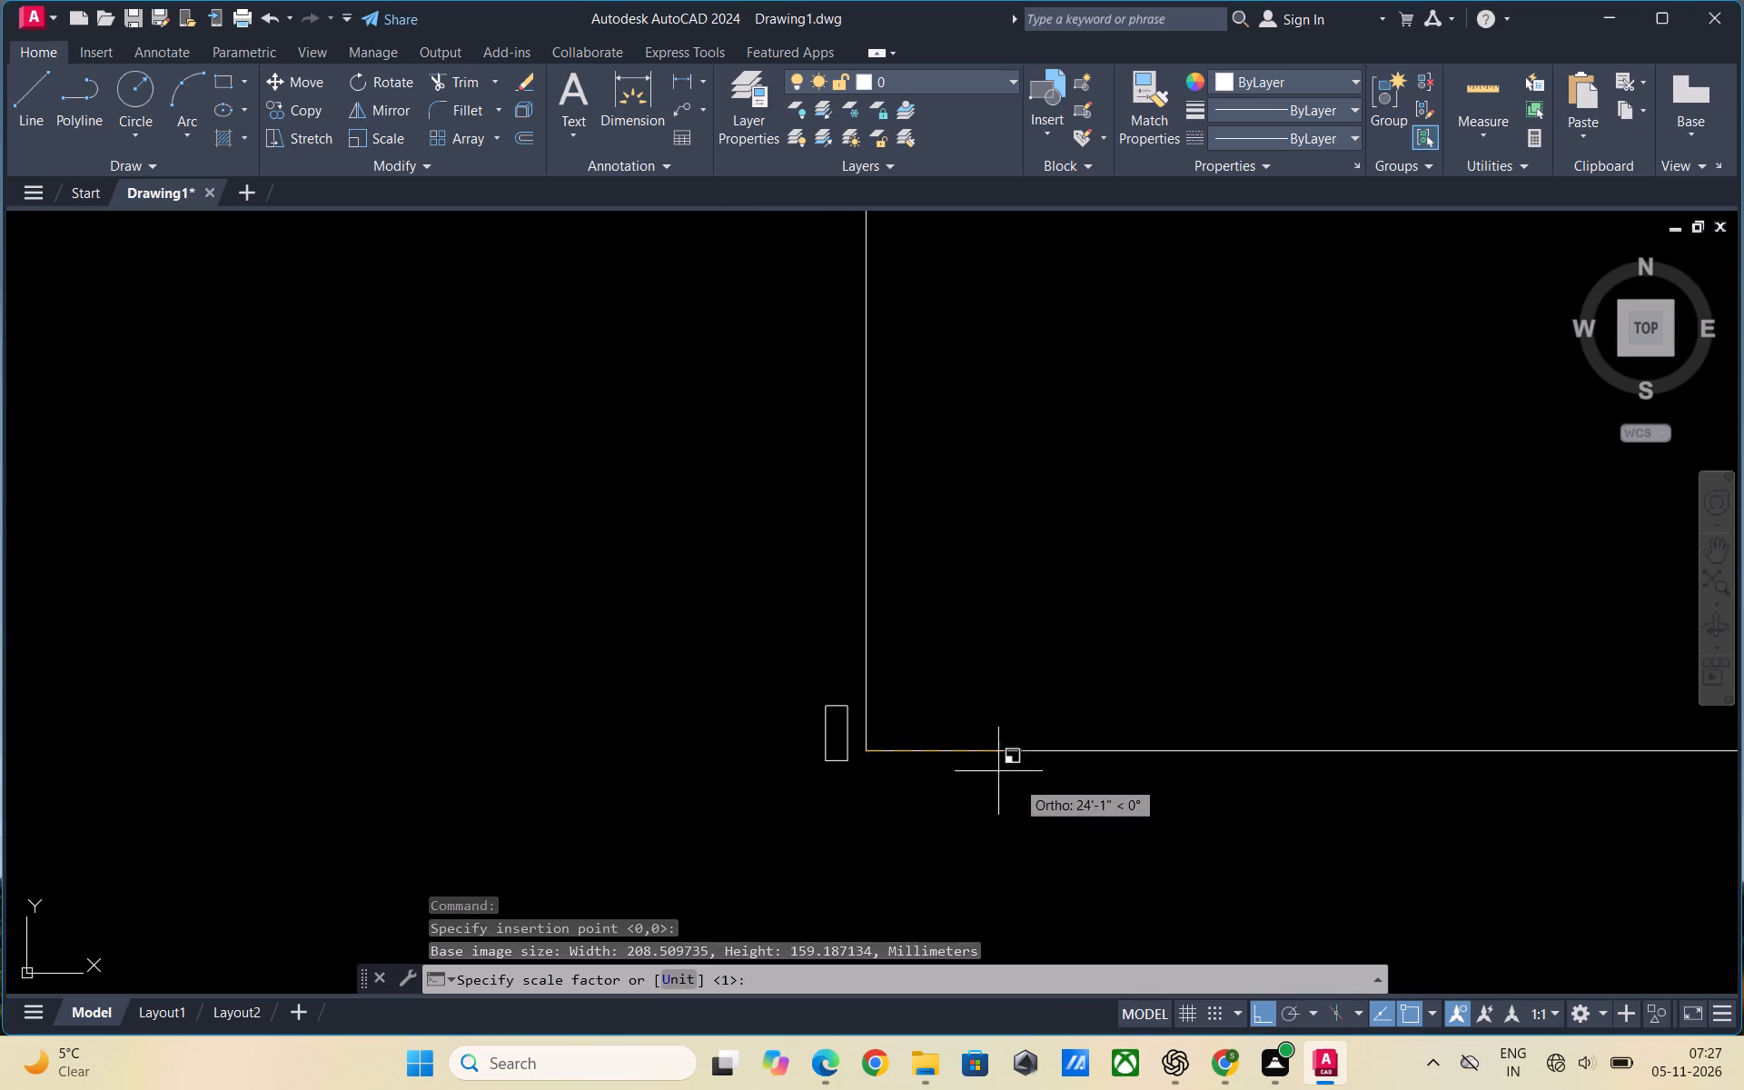
pyautogui.click(898, 805)
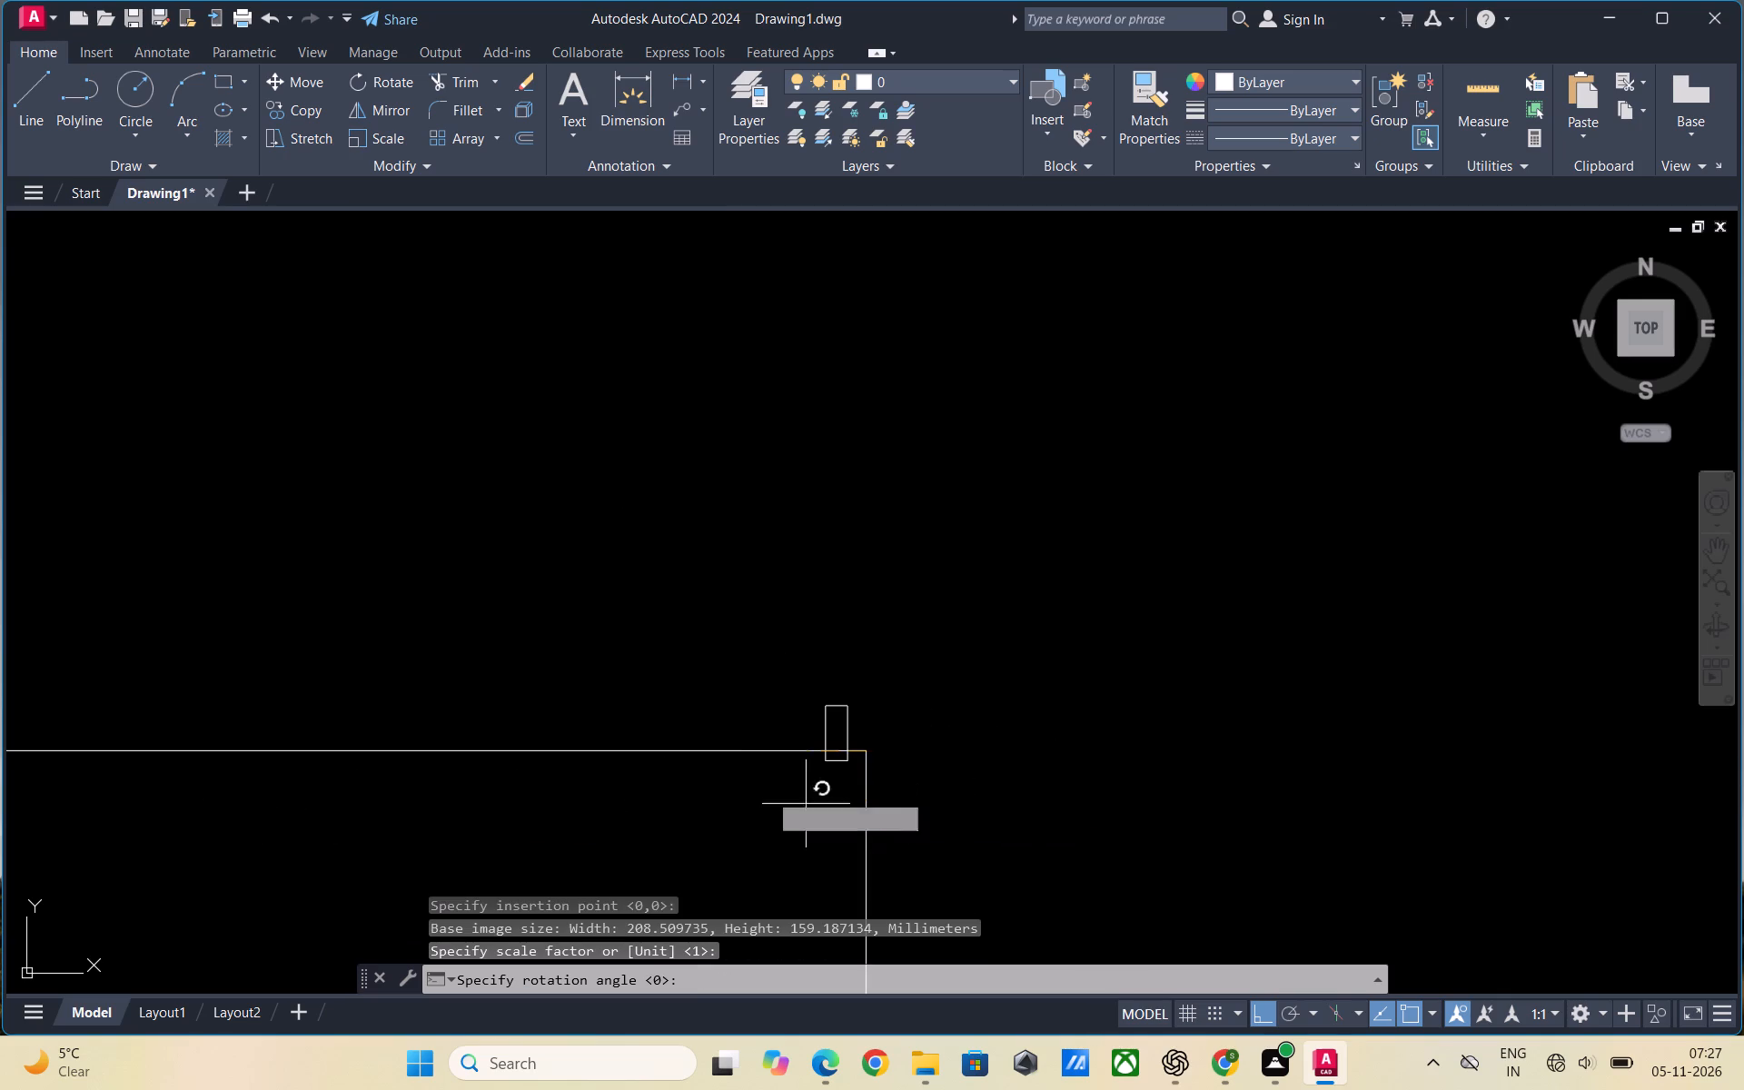
pyautogui.click(1035, 666)
pyautogui.scroll(-2, 421, 702)
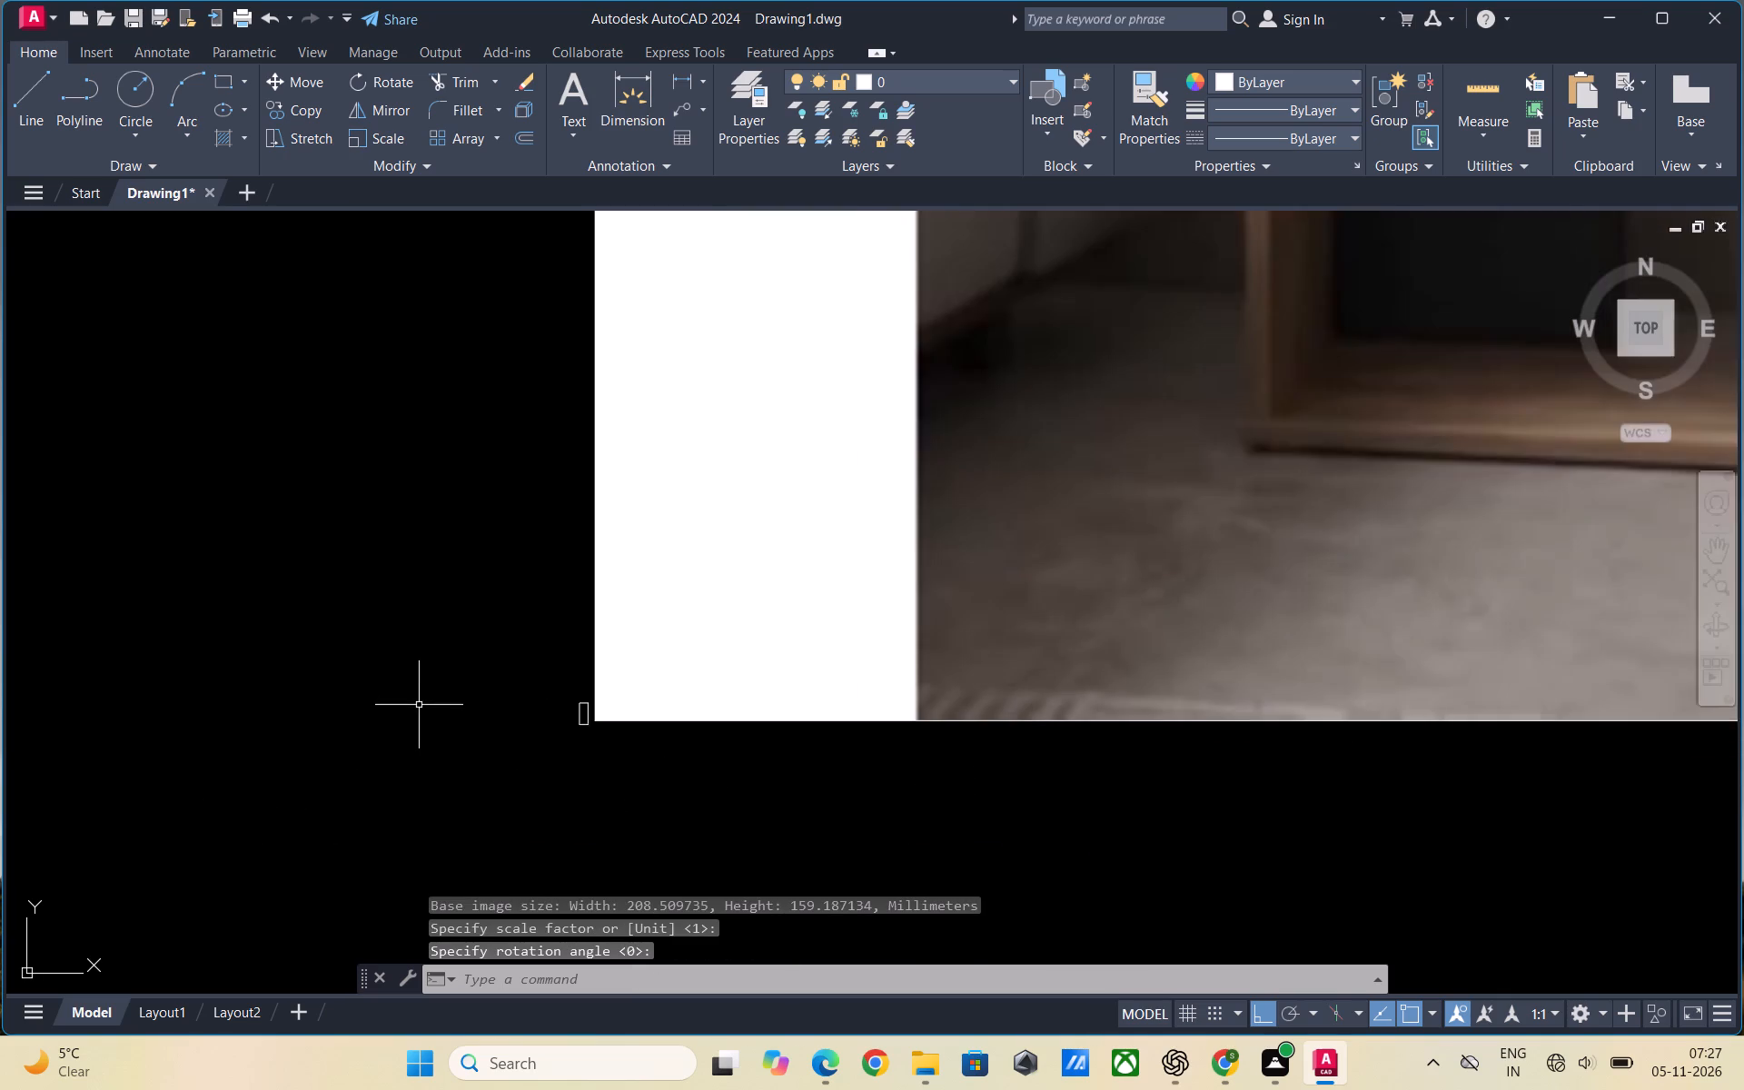
pyautogui.scroll(-3, 527, 720)
pyautogui.click(973, 715)
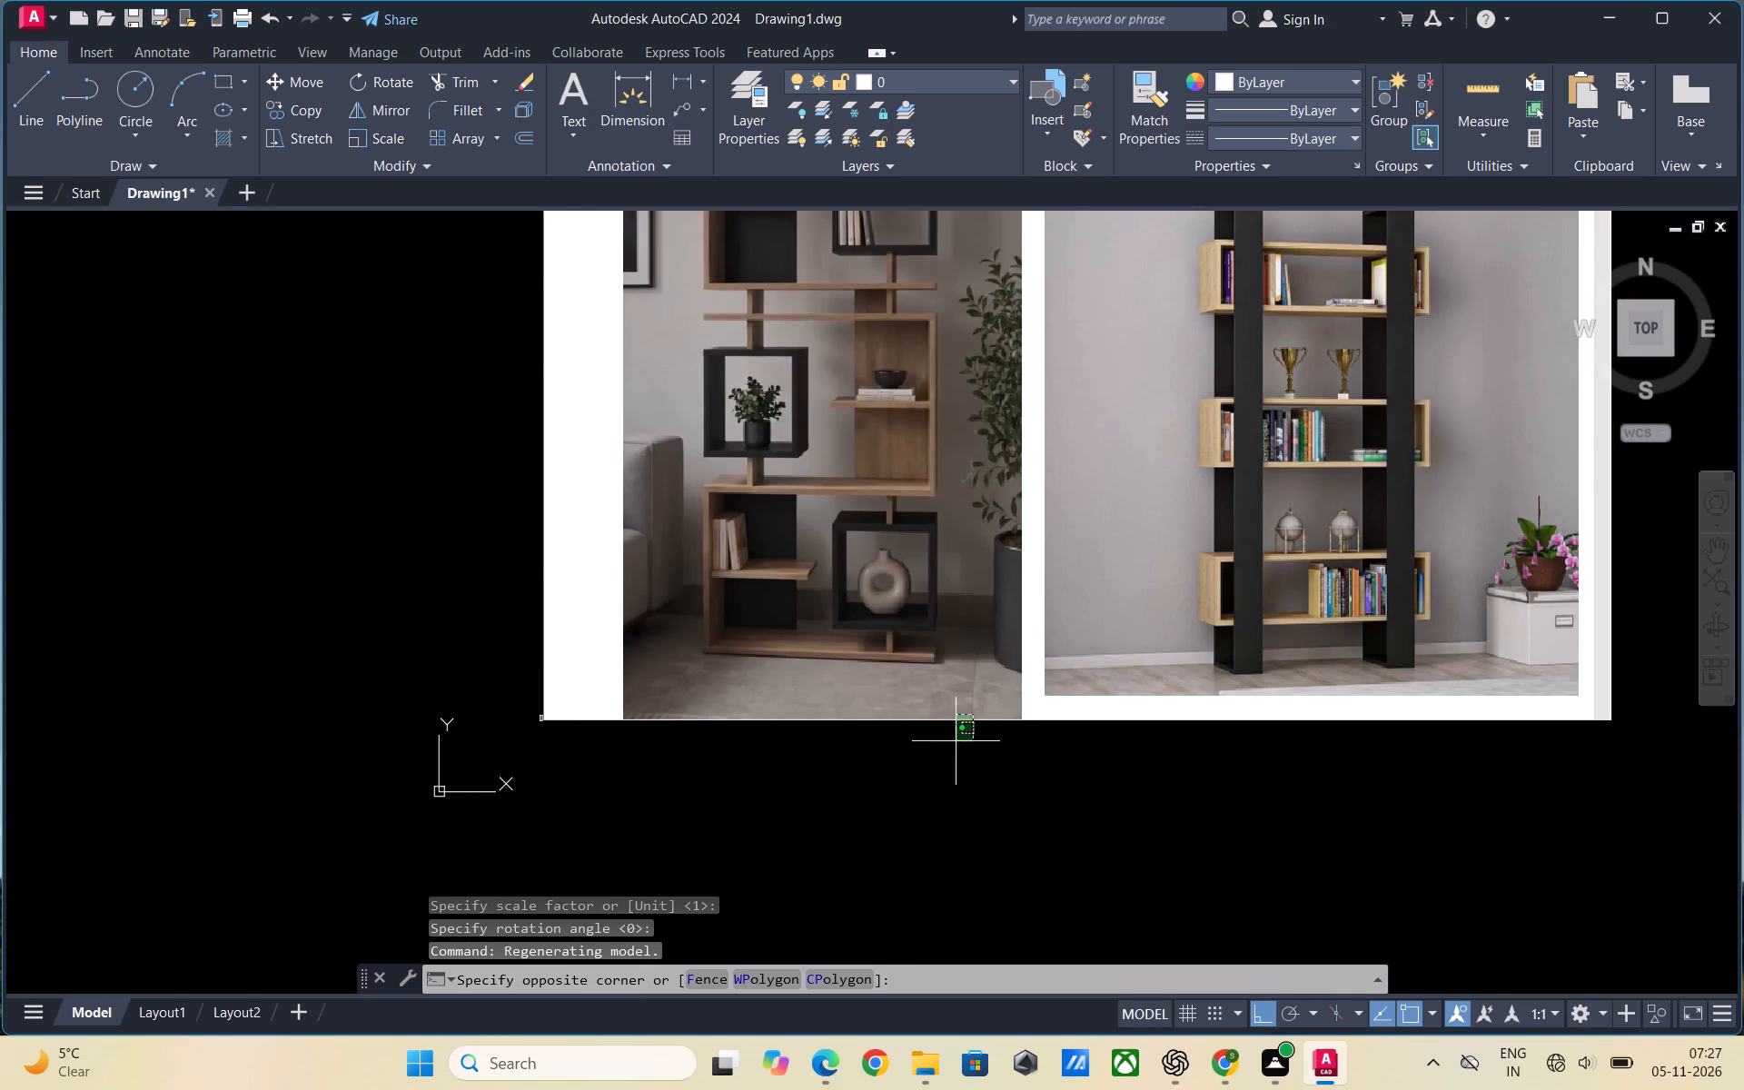
pyautogui.press('Escape')
pyautogui.press('Escape')
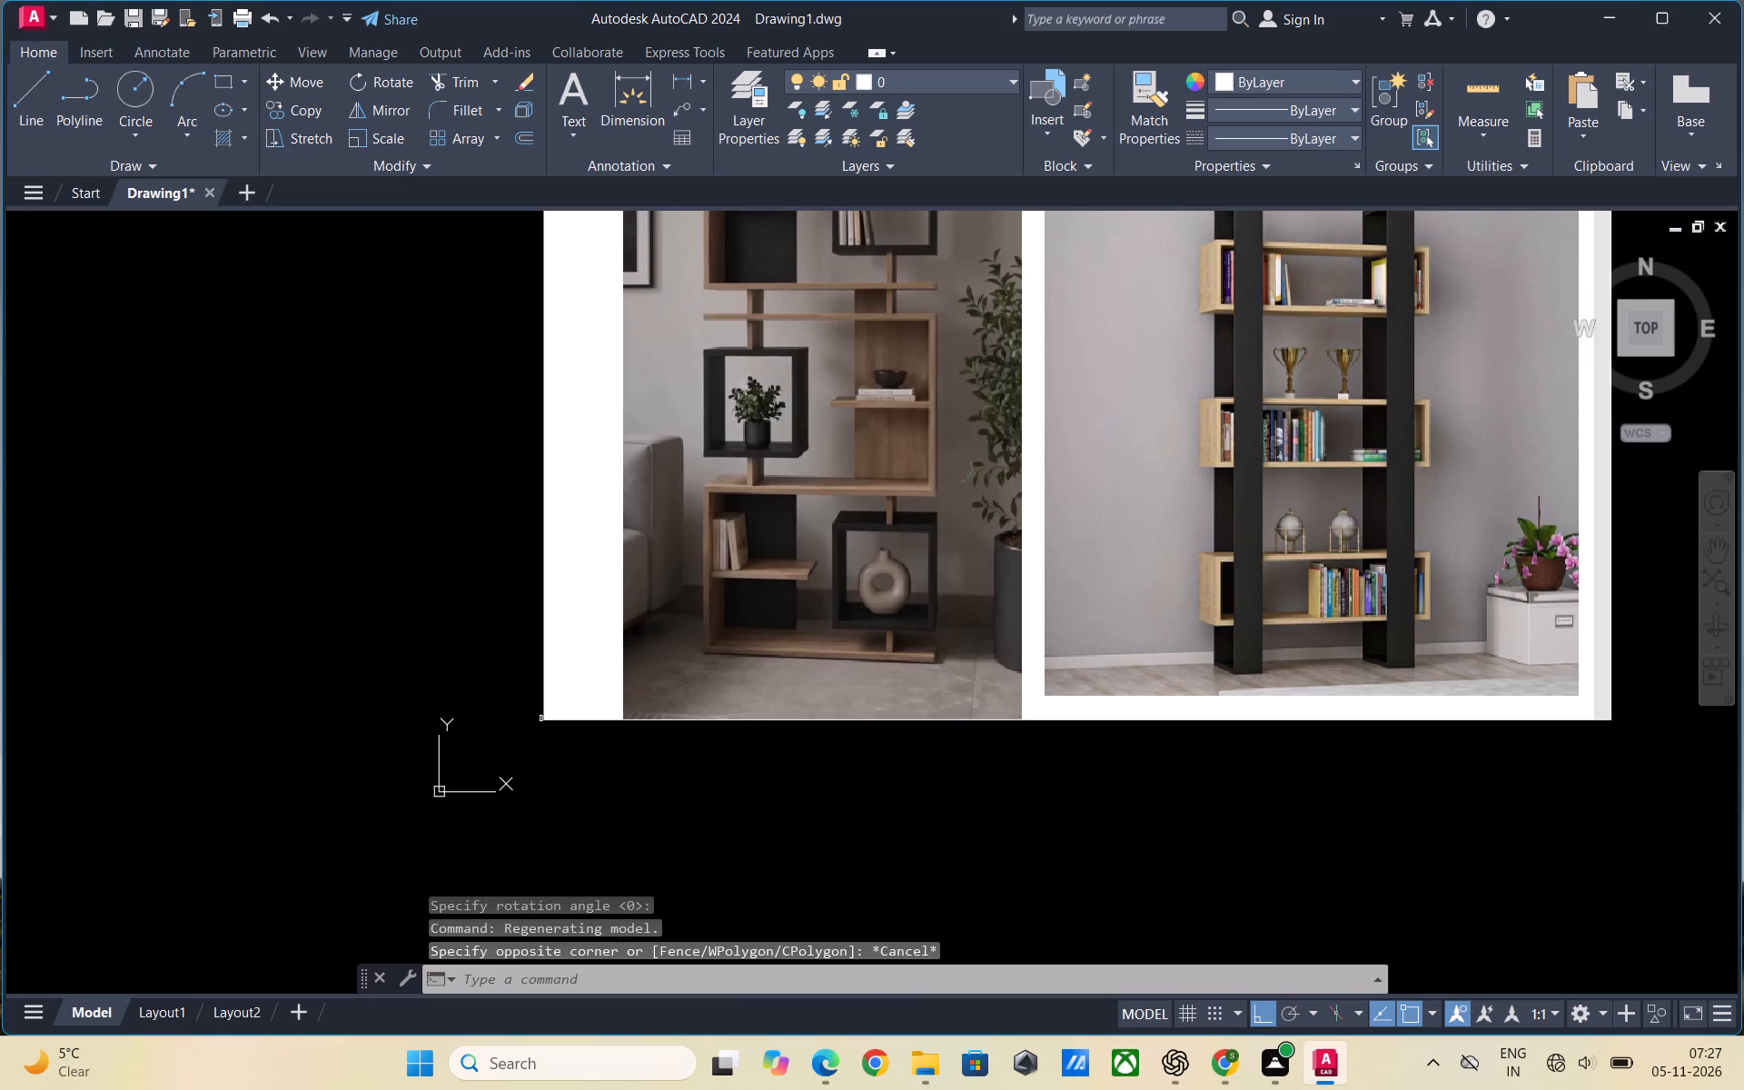
# Scale the shelf image down freehand, using its bottom-right corner as the base point.
pyautogui.click(1060, 720)
pyautogui.write('SCALE')
pyautogui.press('Return')
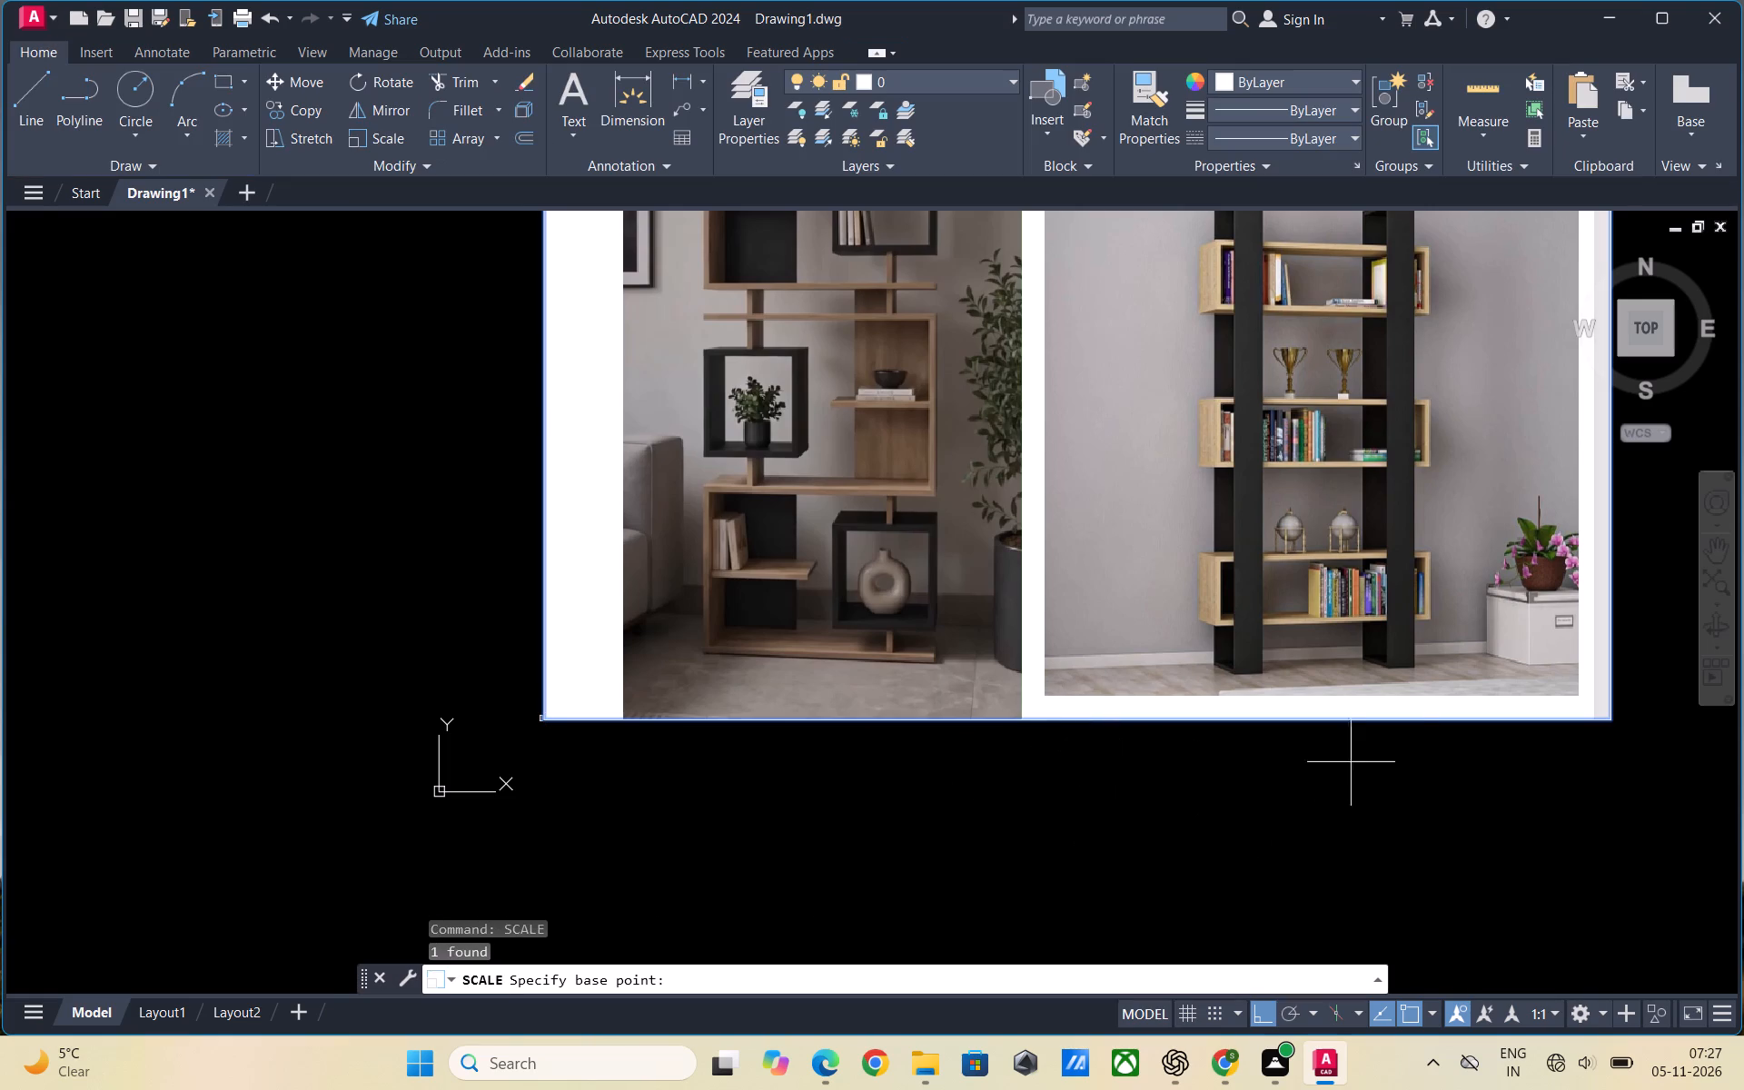
pyautogui.click(1608, 716)
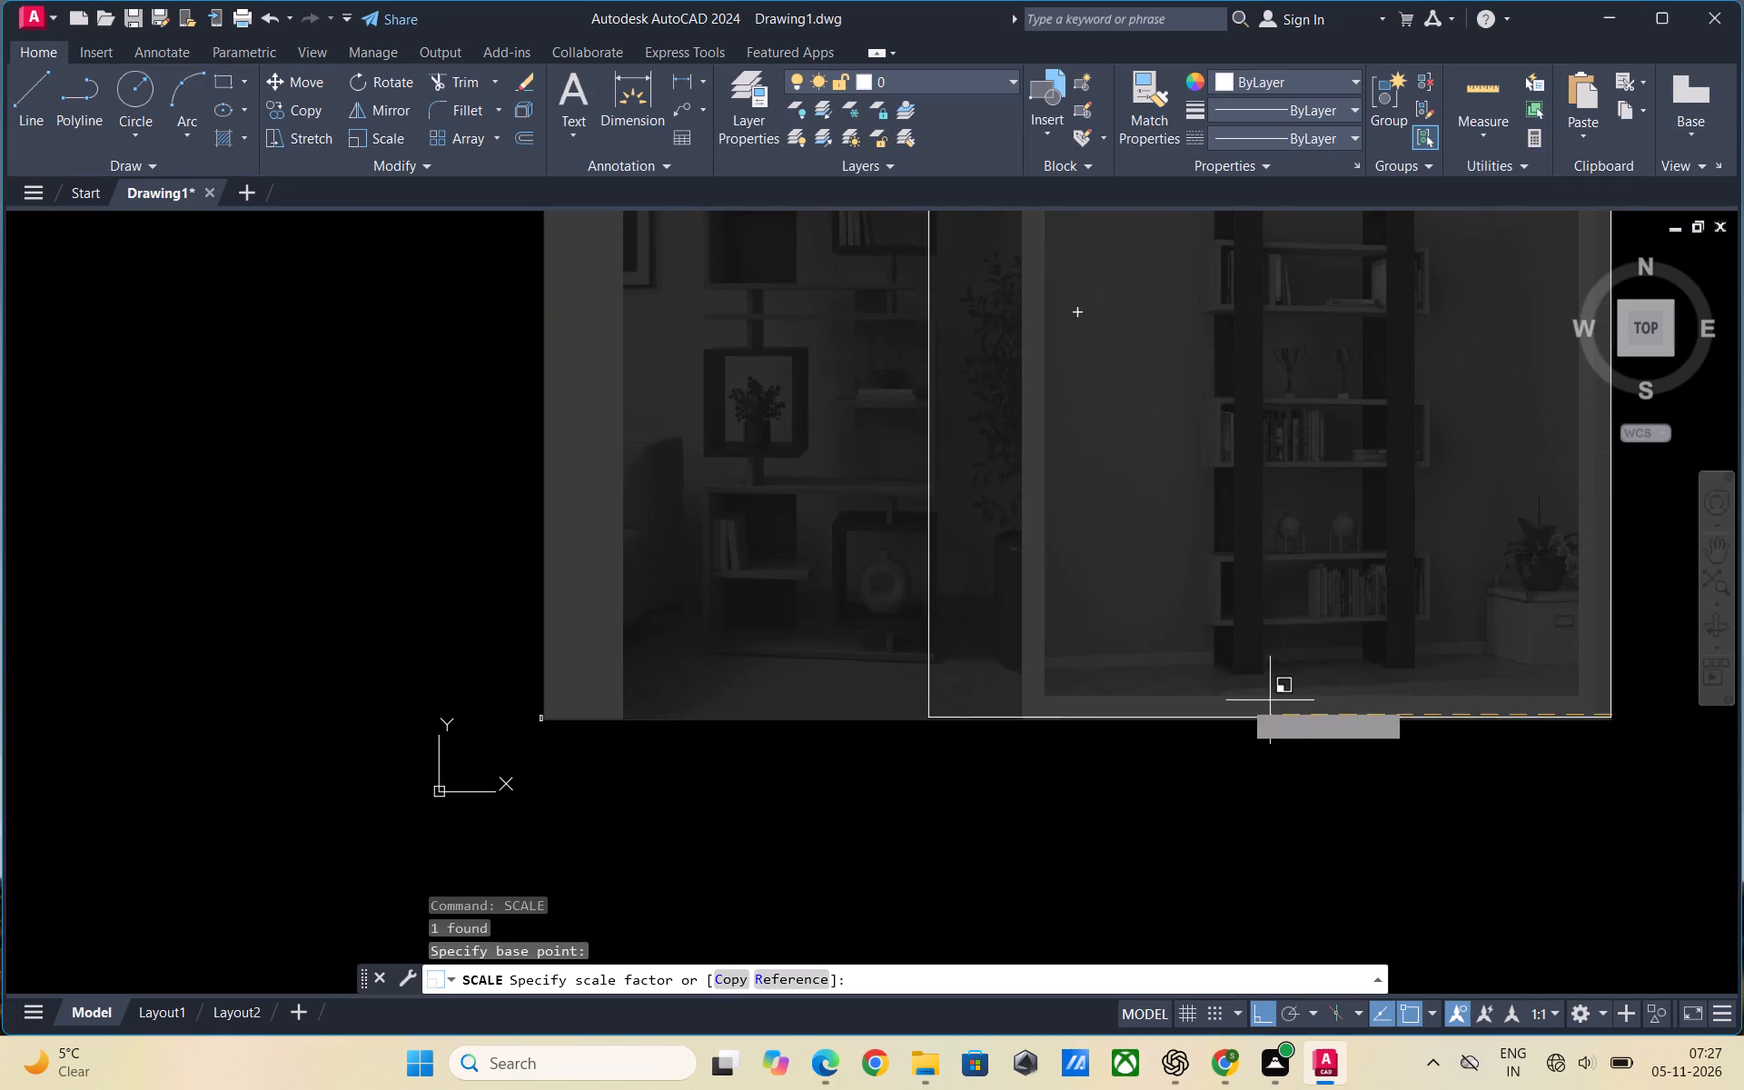
pyautogui.click(1545, 742)
pyautogui.scroll(-1, 585, 688)
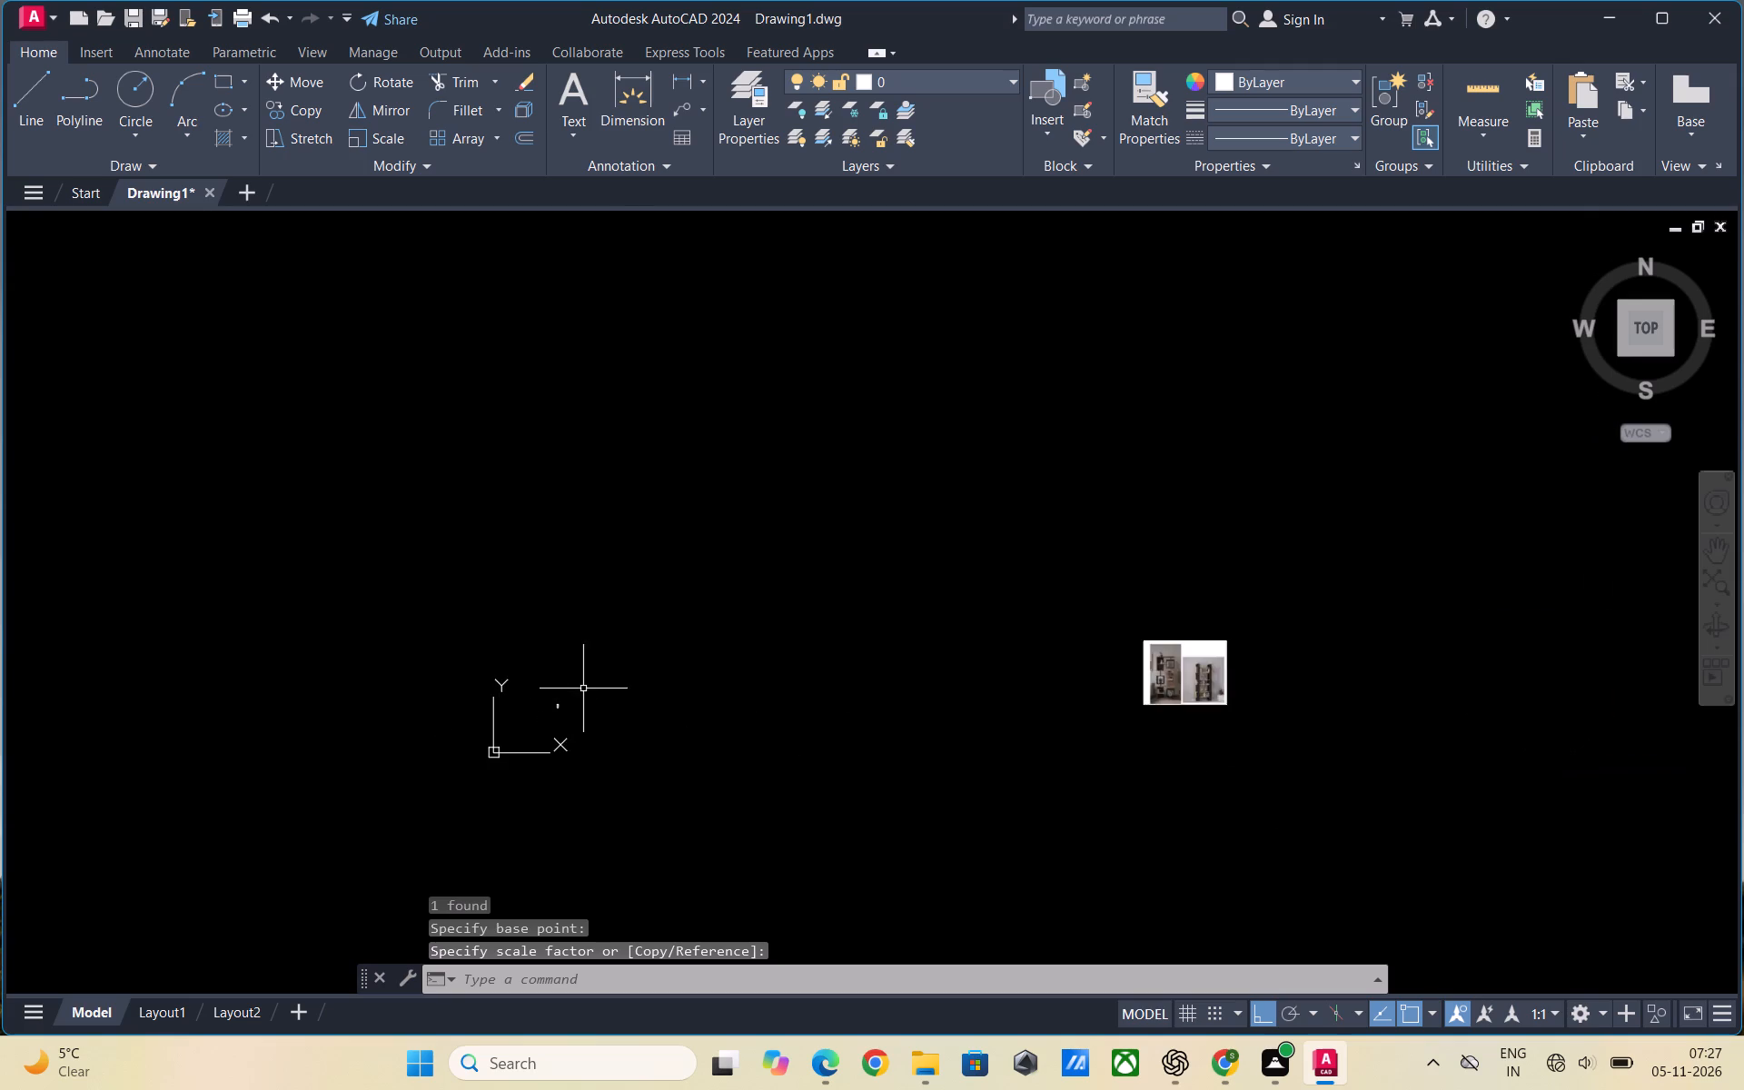
pyautogui.scroll(3, 537, 708)
pyautogui.scroll(-3, 379, 657)
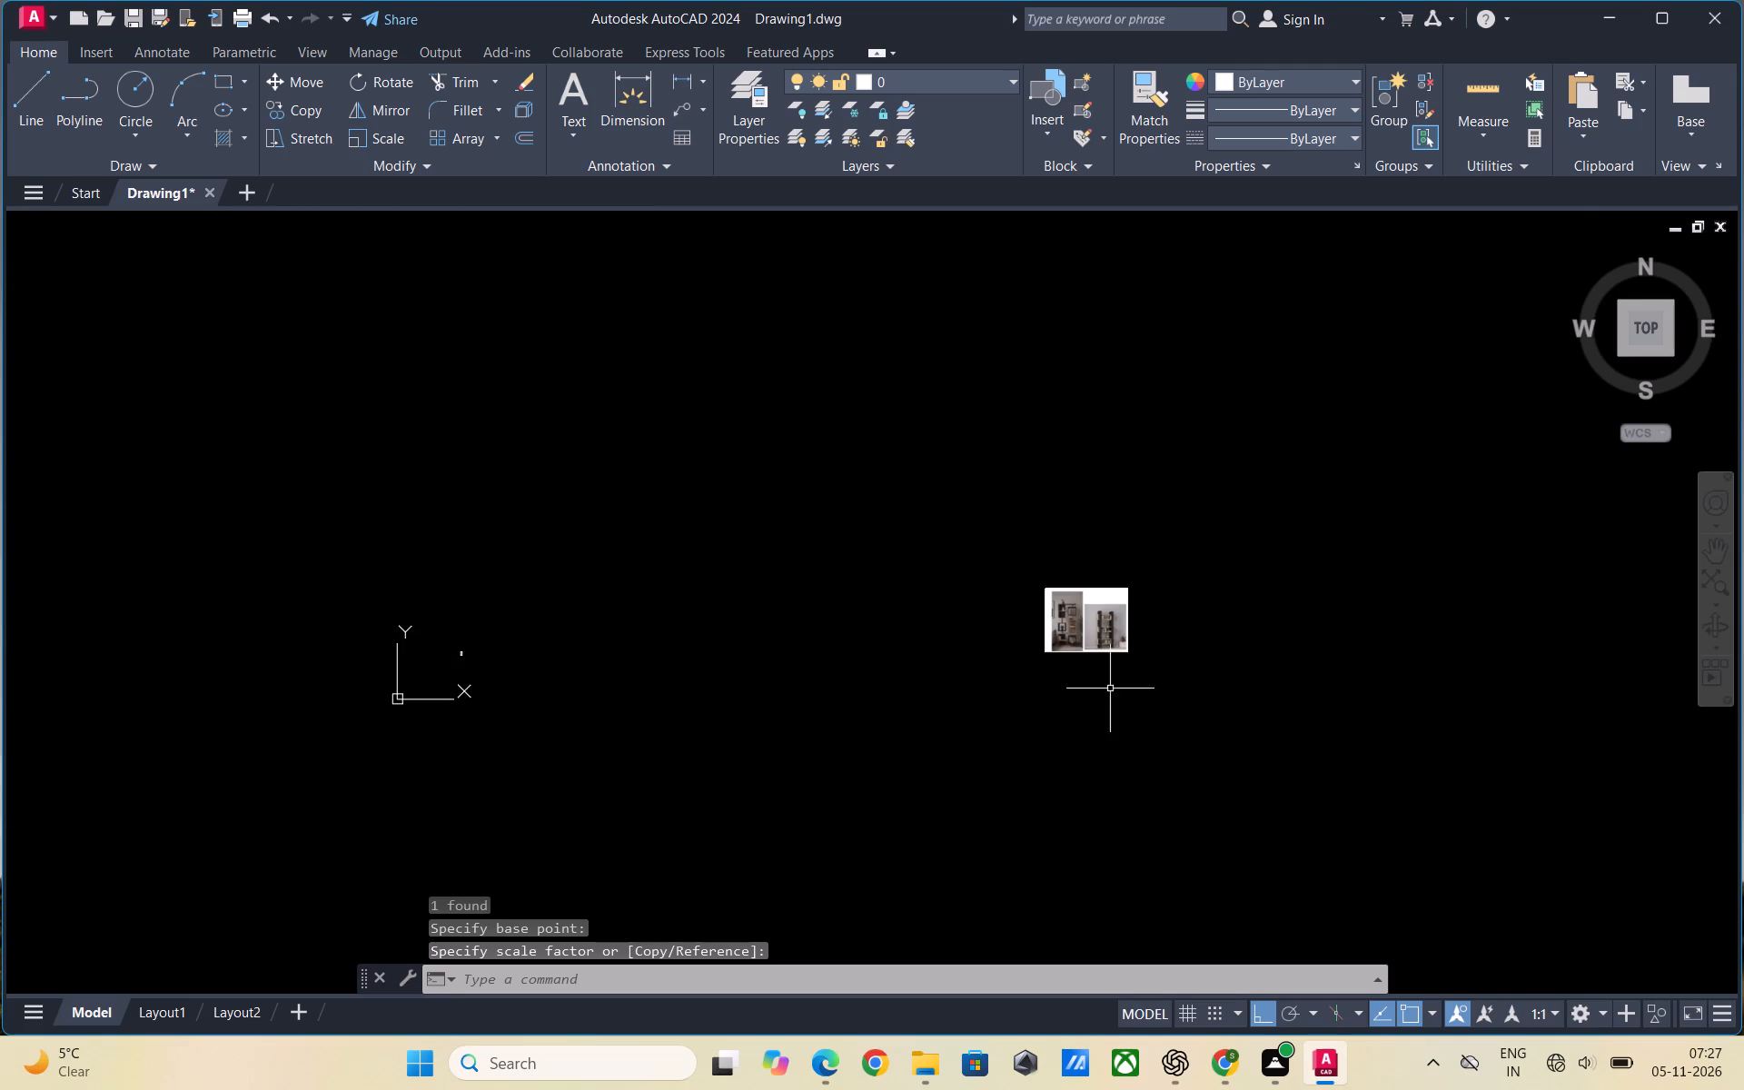
# Move the shelf image horizontally back toward the small rectangle, leaving it just to the rectangle's right.
pyautogui.click(1125, 654)
pyautogui.rightClick(1135, 734)
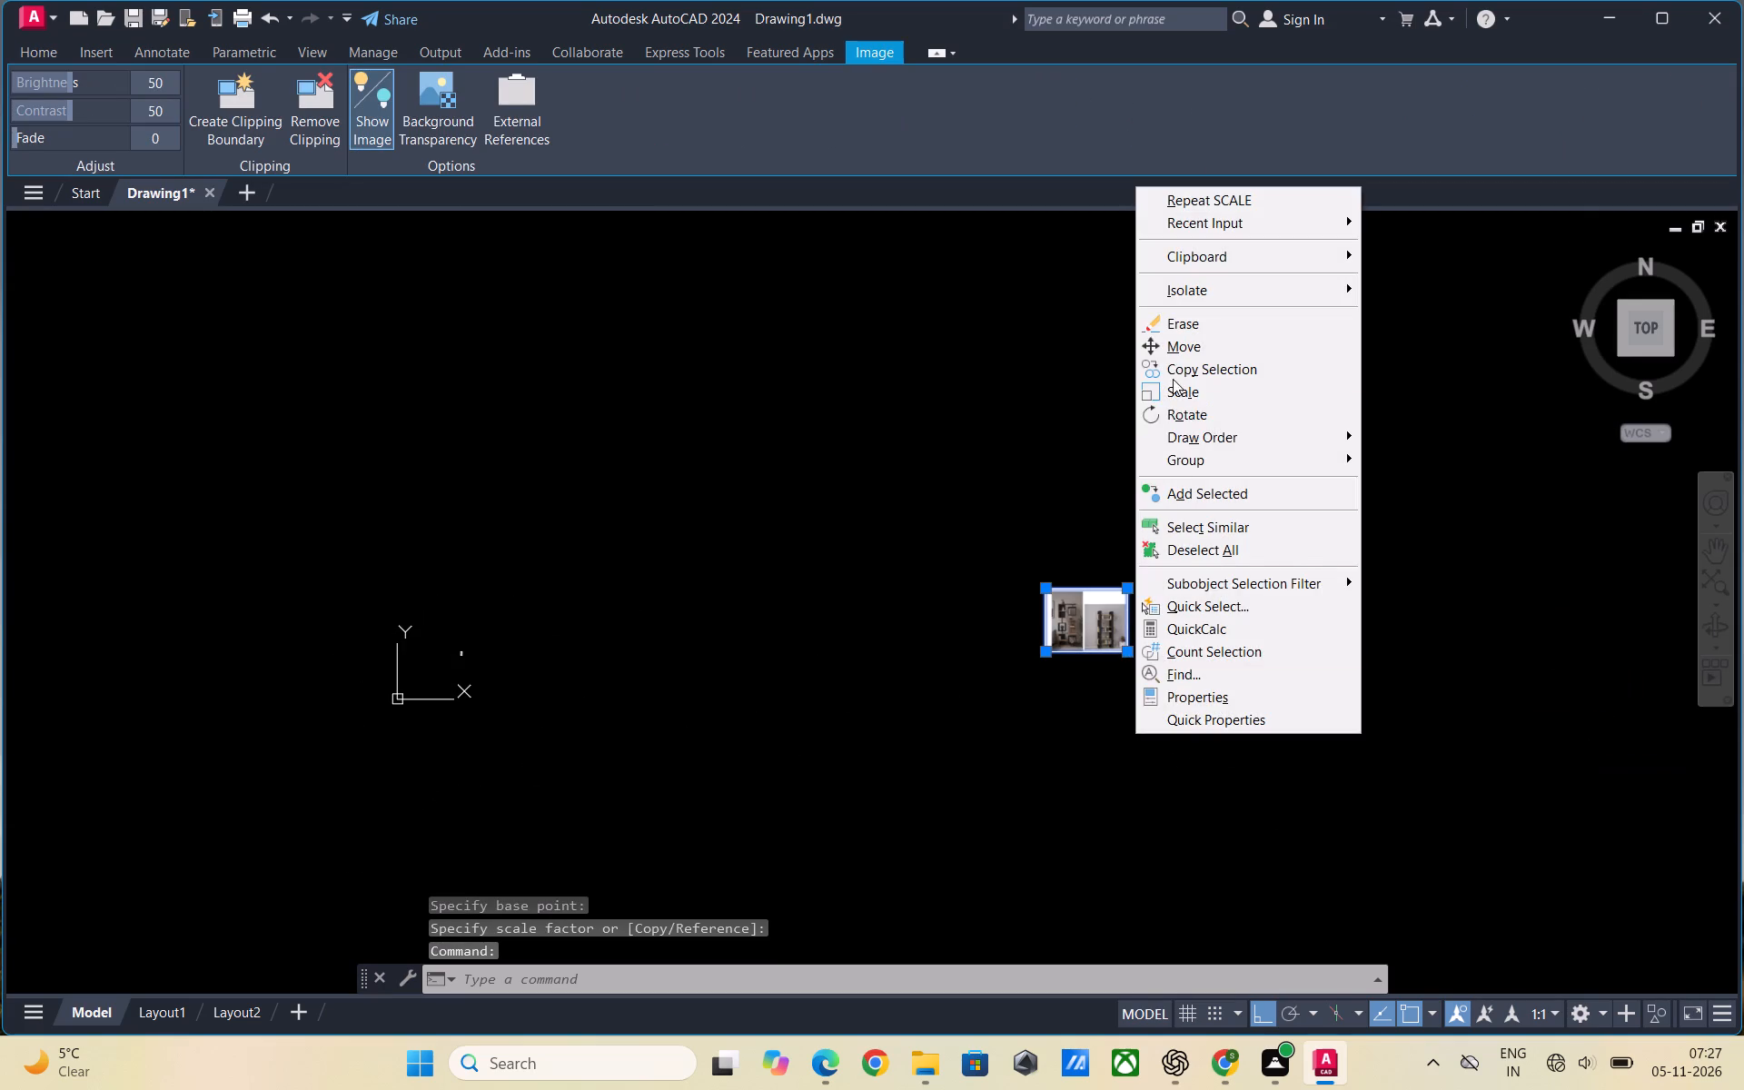
pyautogui.click(1172, 352)
pyautogui.click(1085, 611)
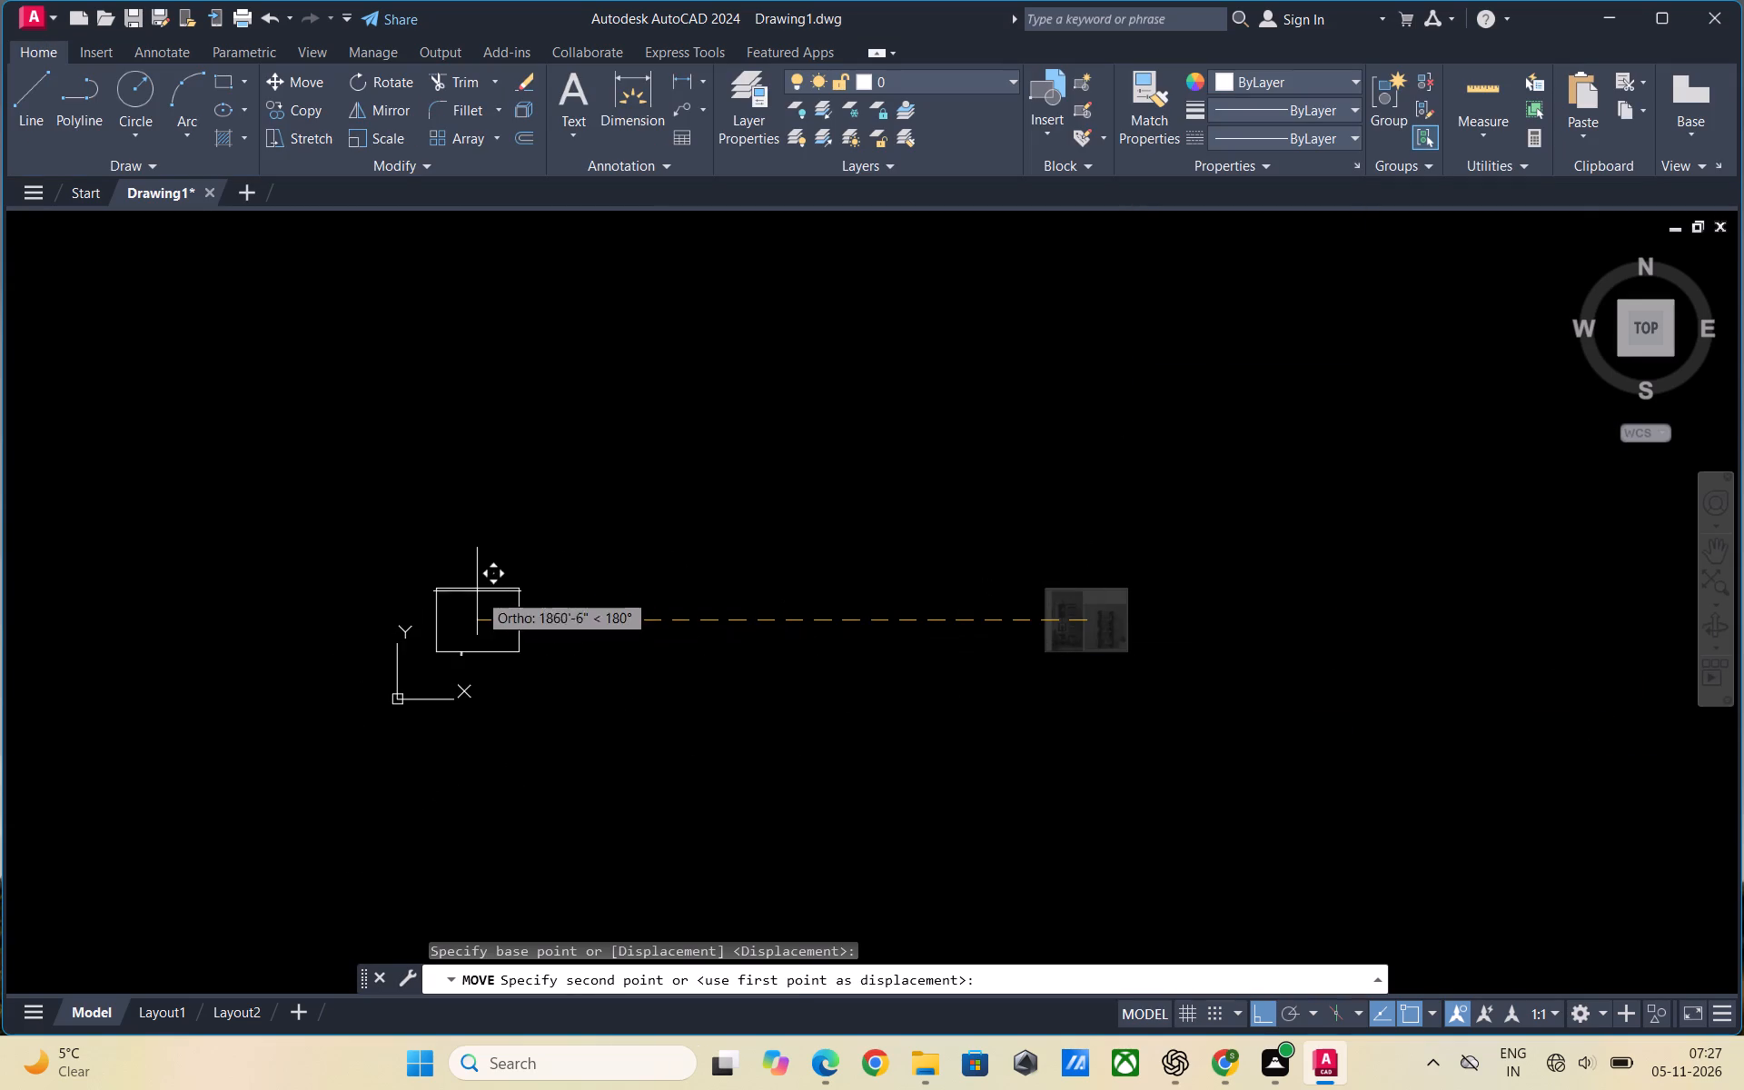
pyautogui.click(567, 560)
pyautogui.scroll(3, 386, 694)
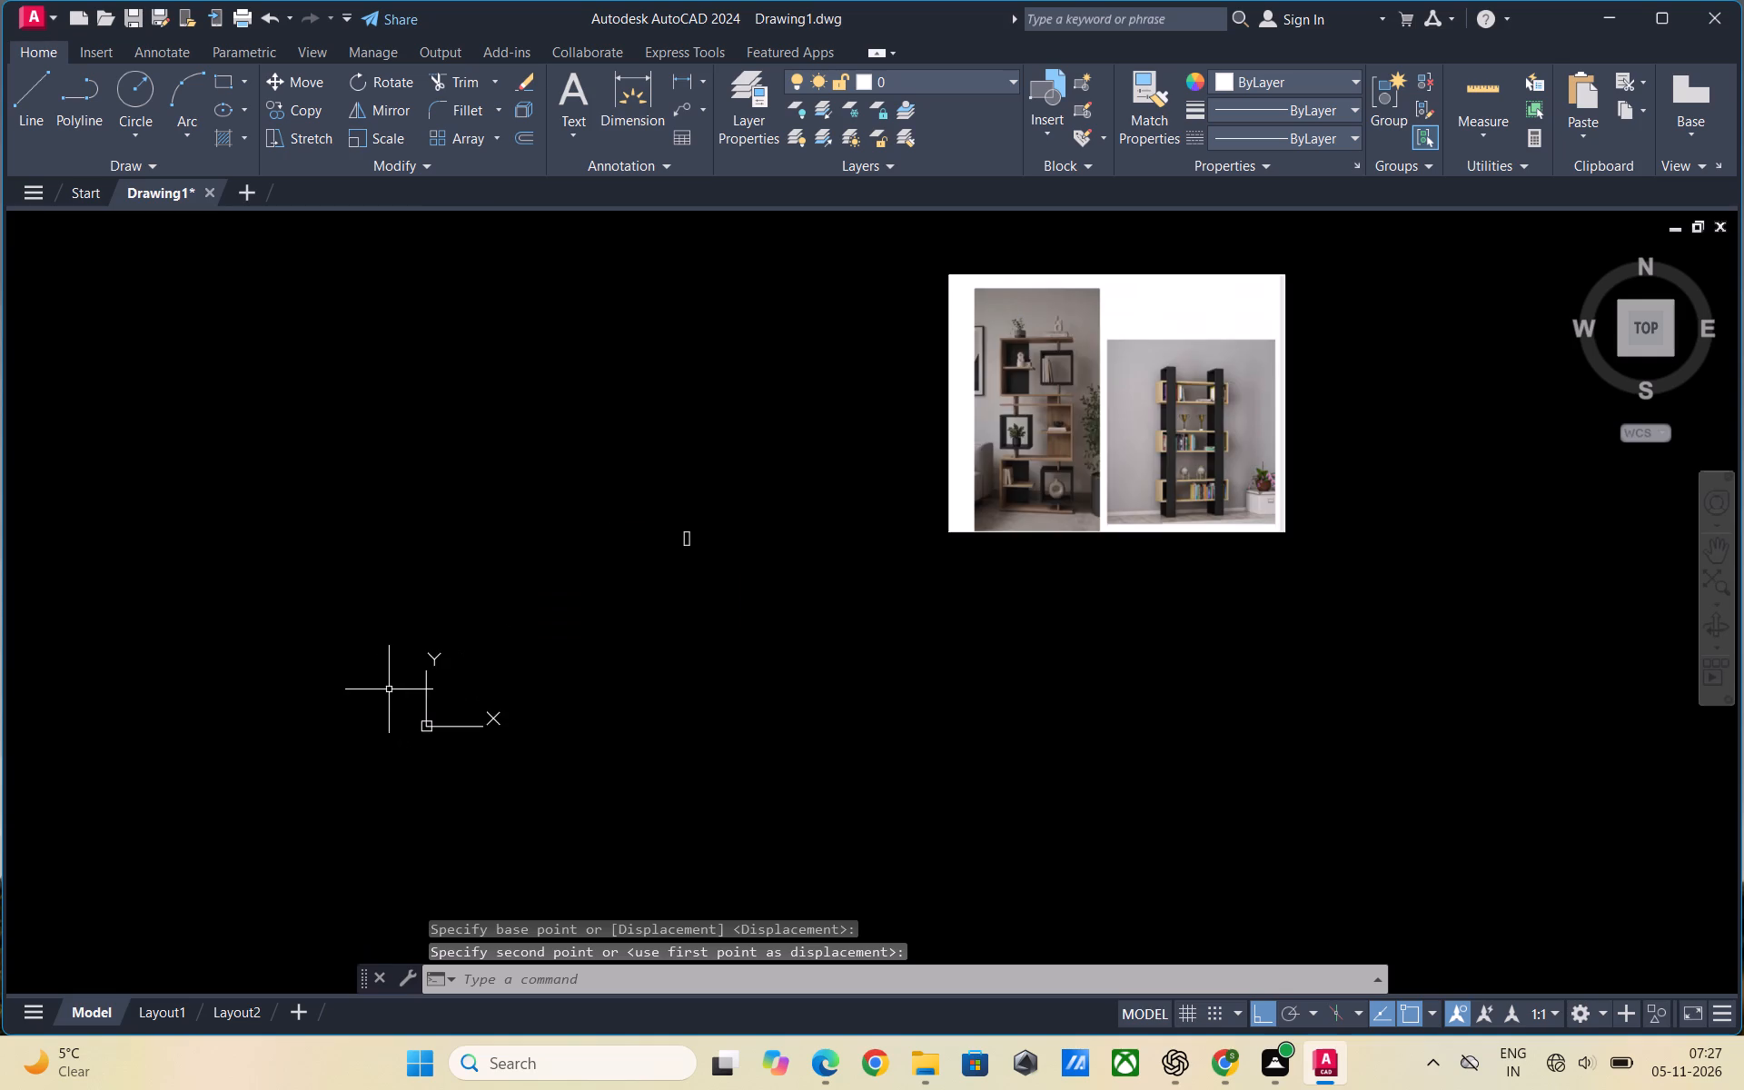
pyautogui.scroll(-1, 382, 702)
pyautogui.scroll(1, 546, 702)
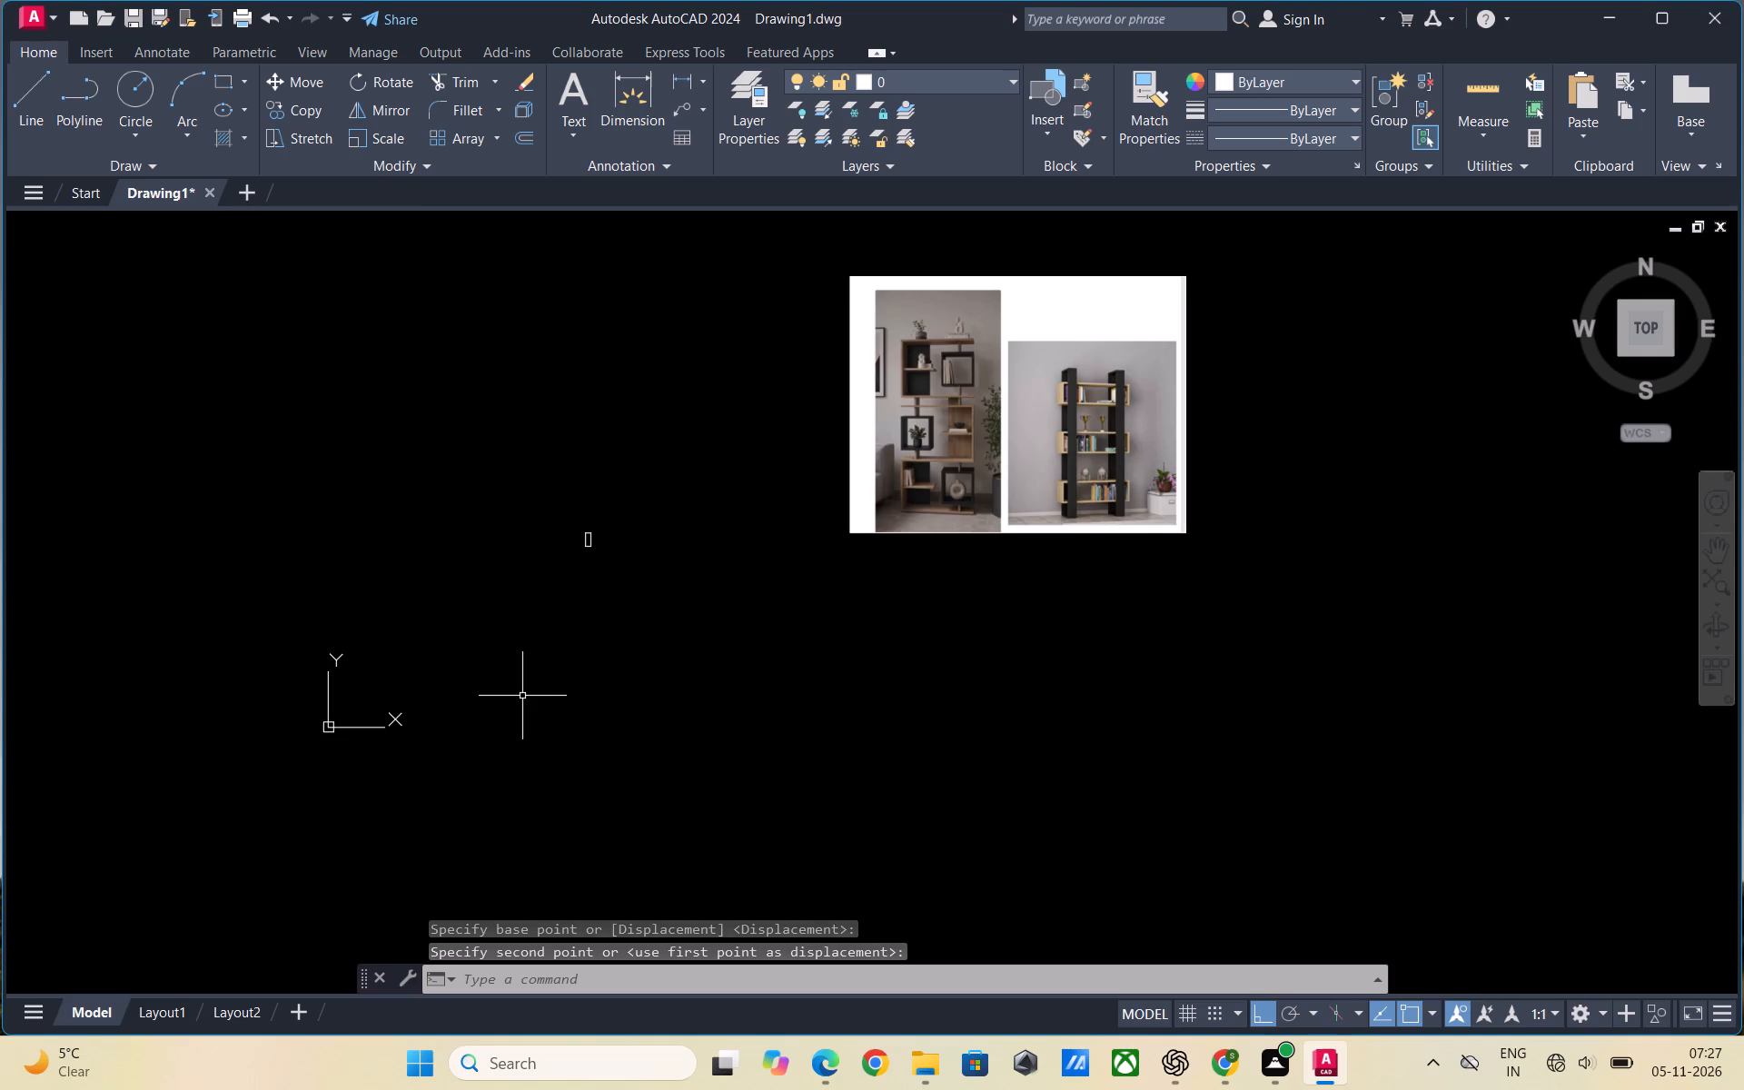
# Scale the shelf image down further freehand, using its bottom-left corner as the base point.
pyautogui.press('Escape')
pyautogui.click(1065, 532)
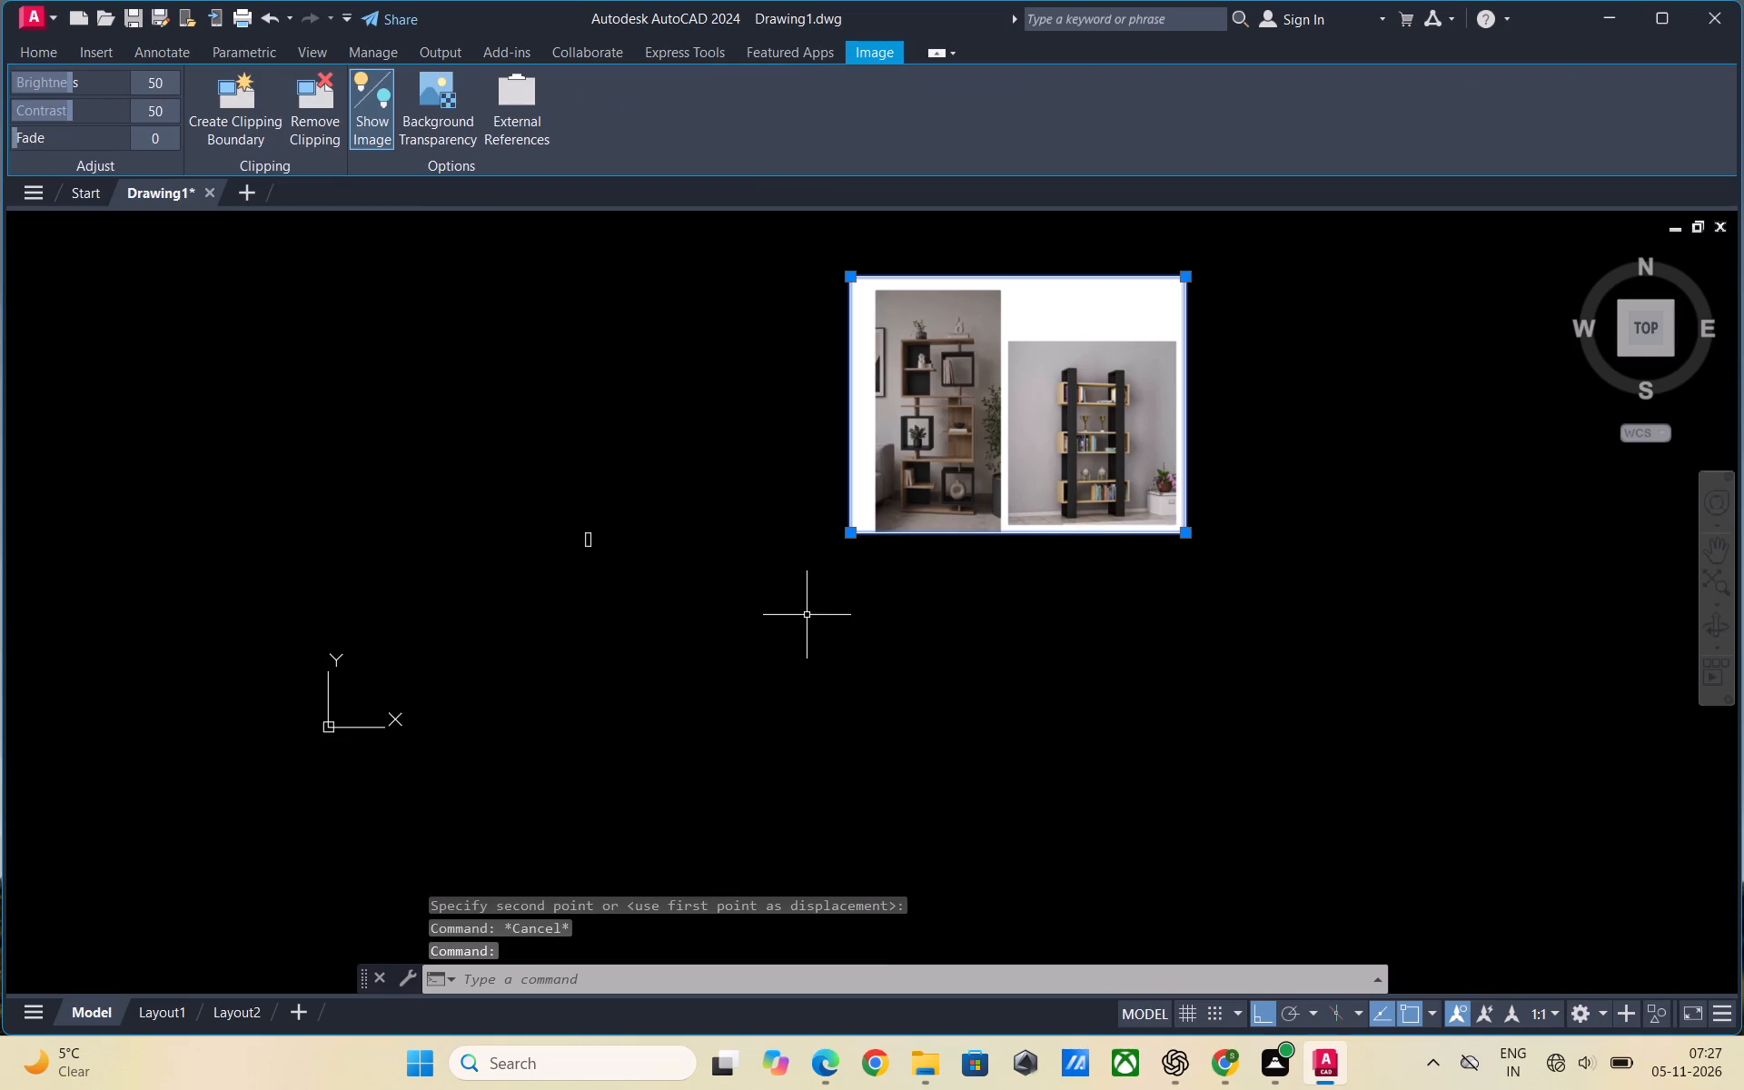
pyautogui.write('SC')
pyautogui.write('ALE')
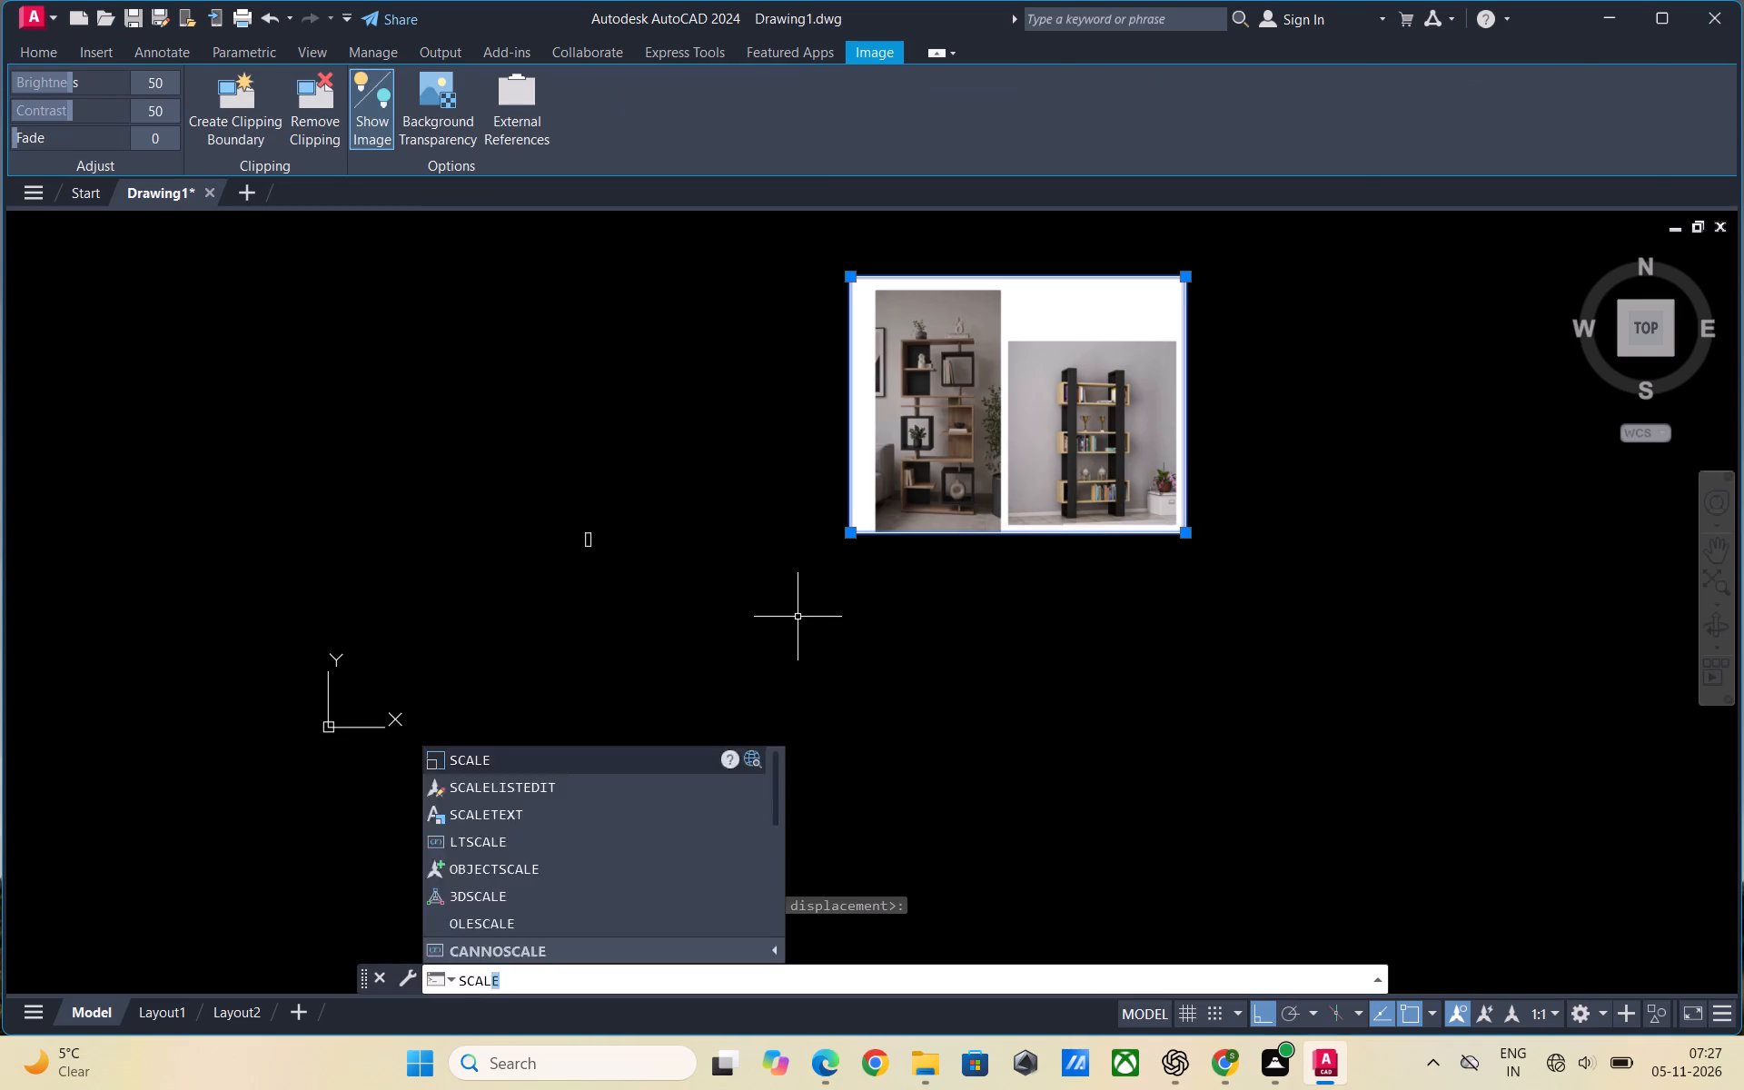
pyautogui.press('Return')
pyautogui.click(848, 528)
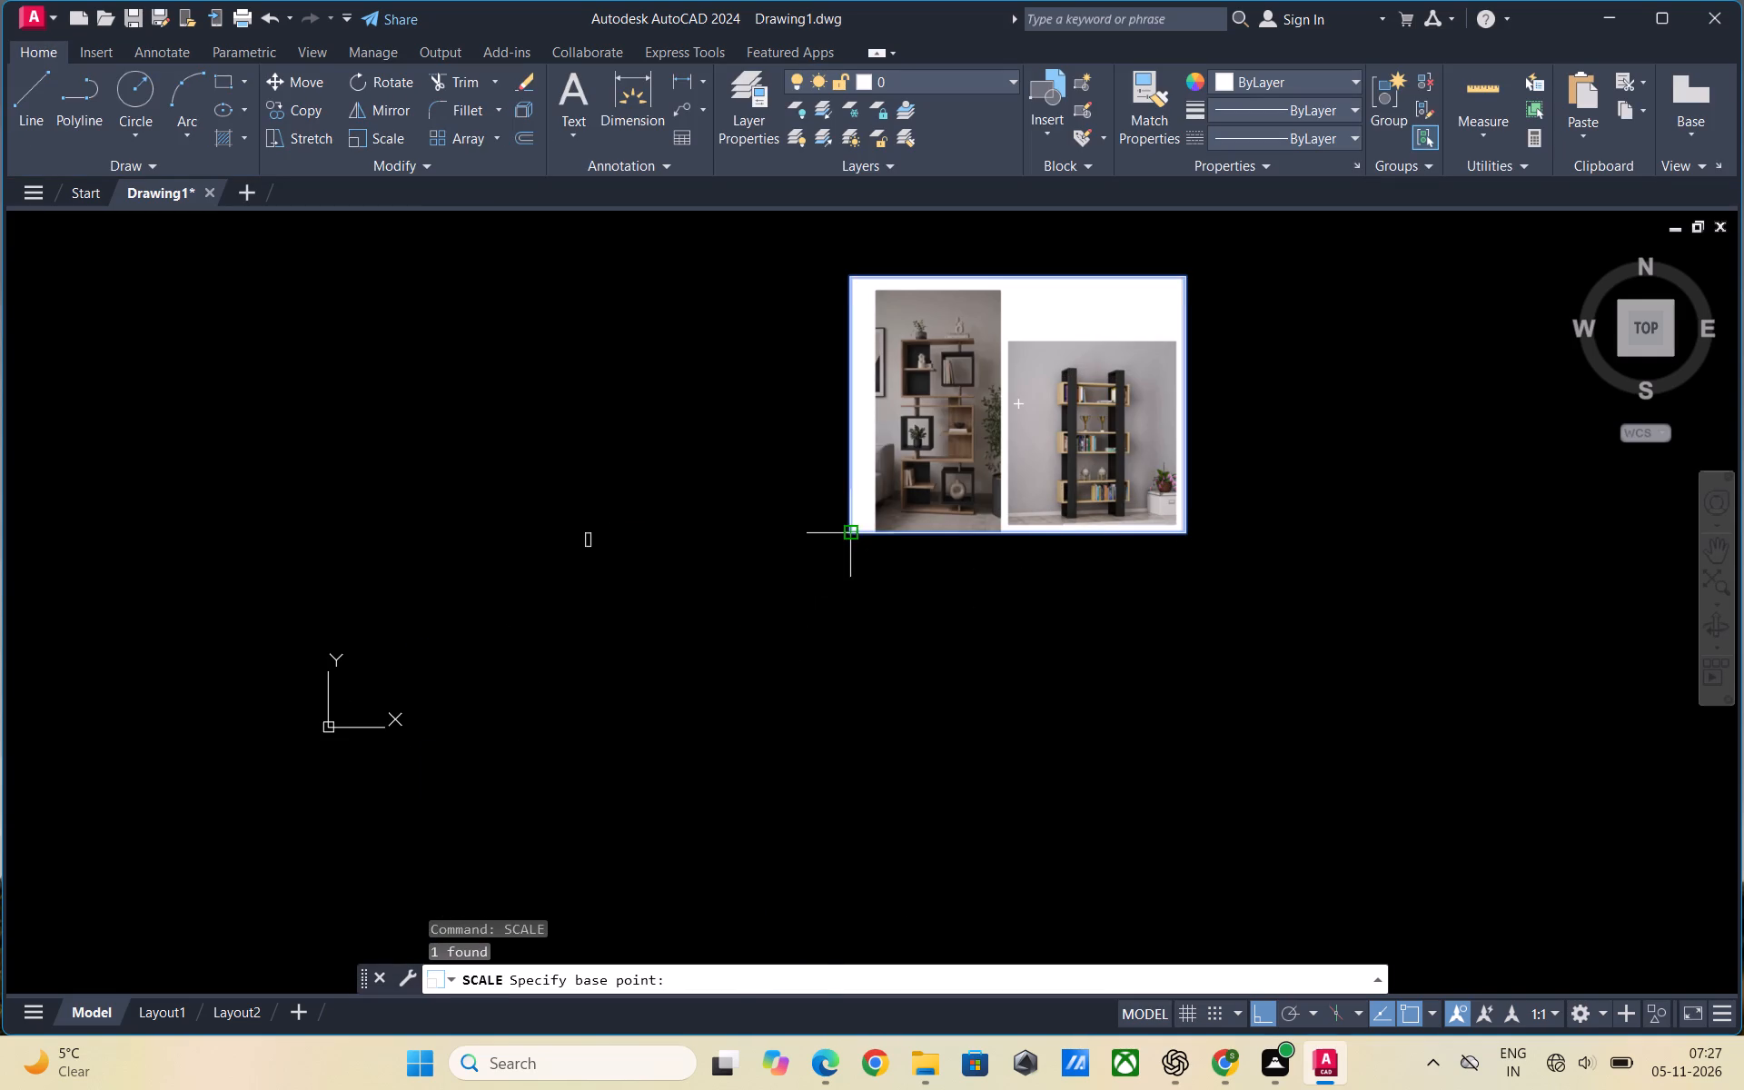
pyautogui.click(851, 520)
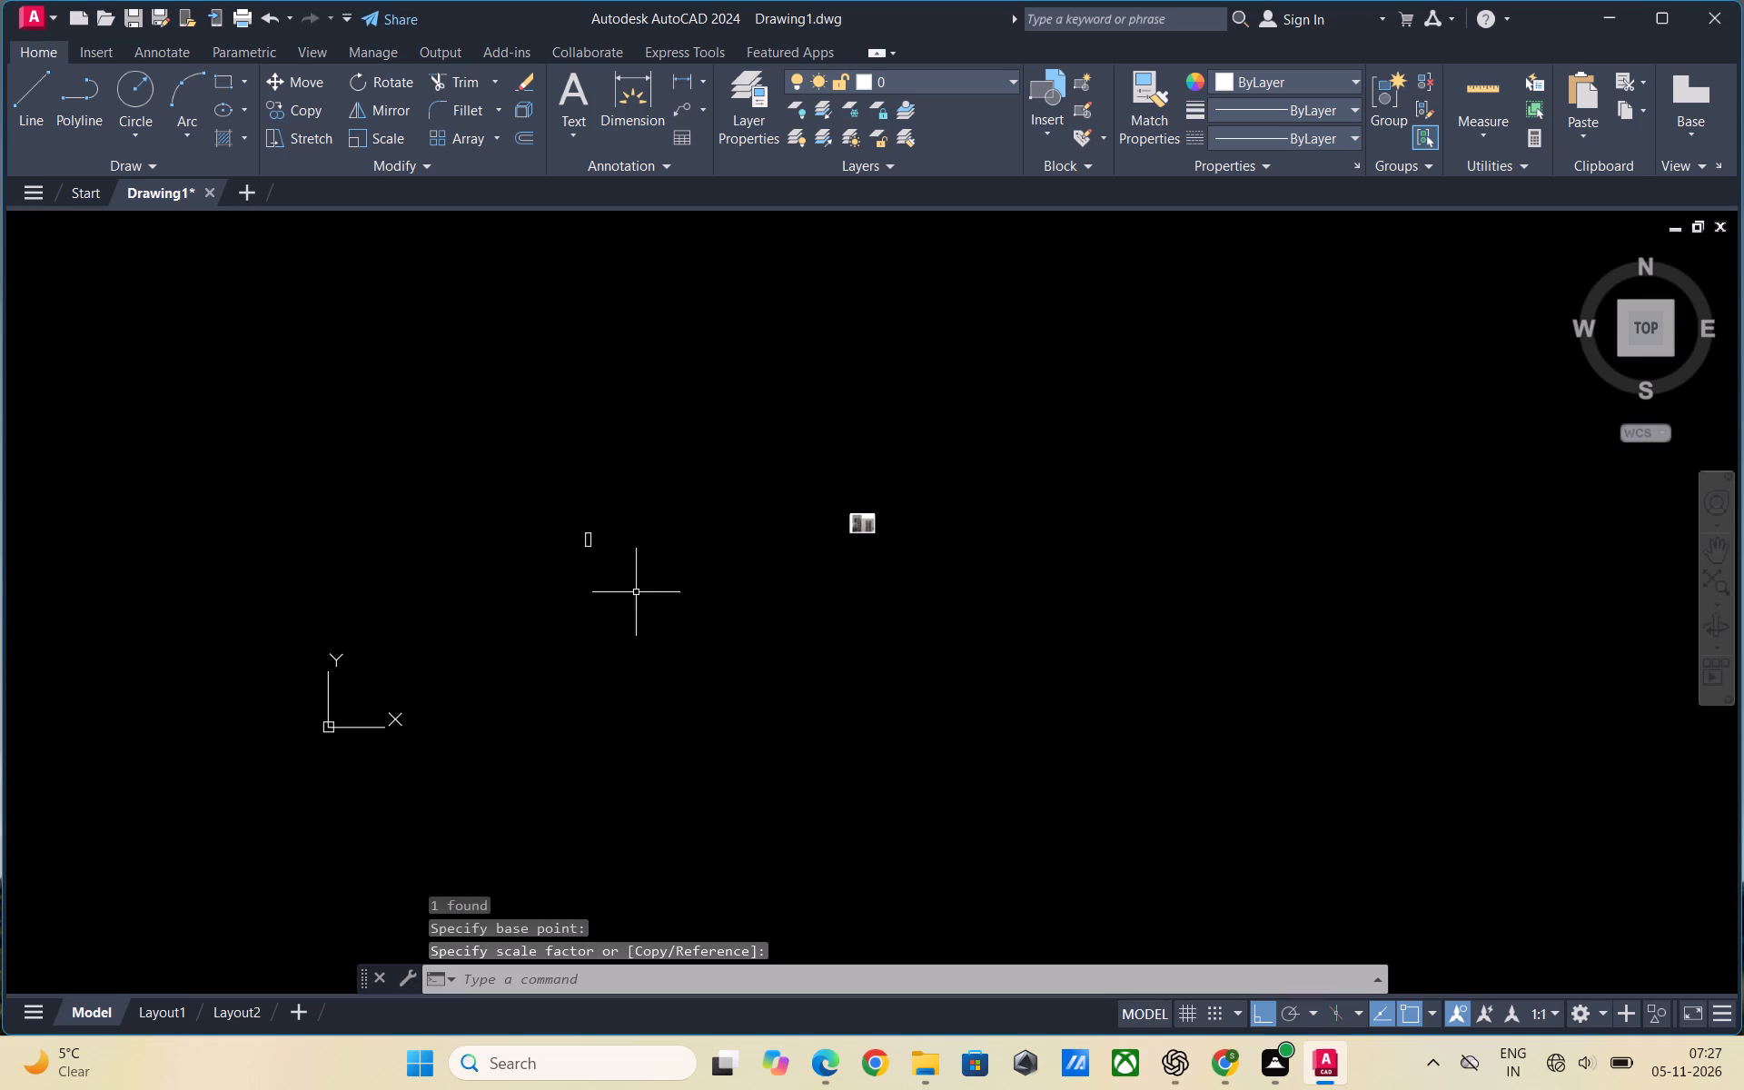
pyautogui.scroll(-1, 535, 581)
pyautogui.scroll(3, 769, 577)
pyautogui.scroll(-2, 1531, 725)
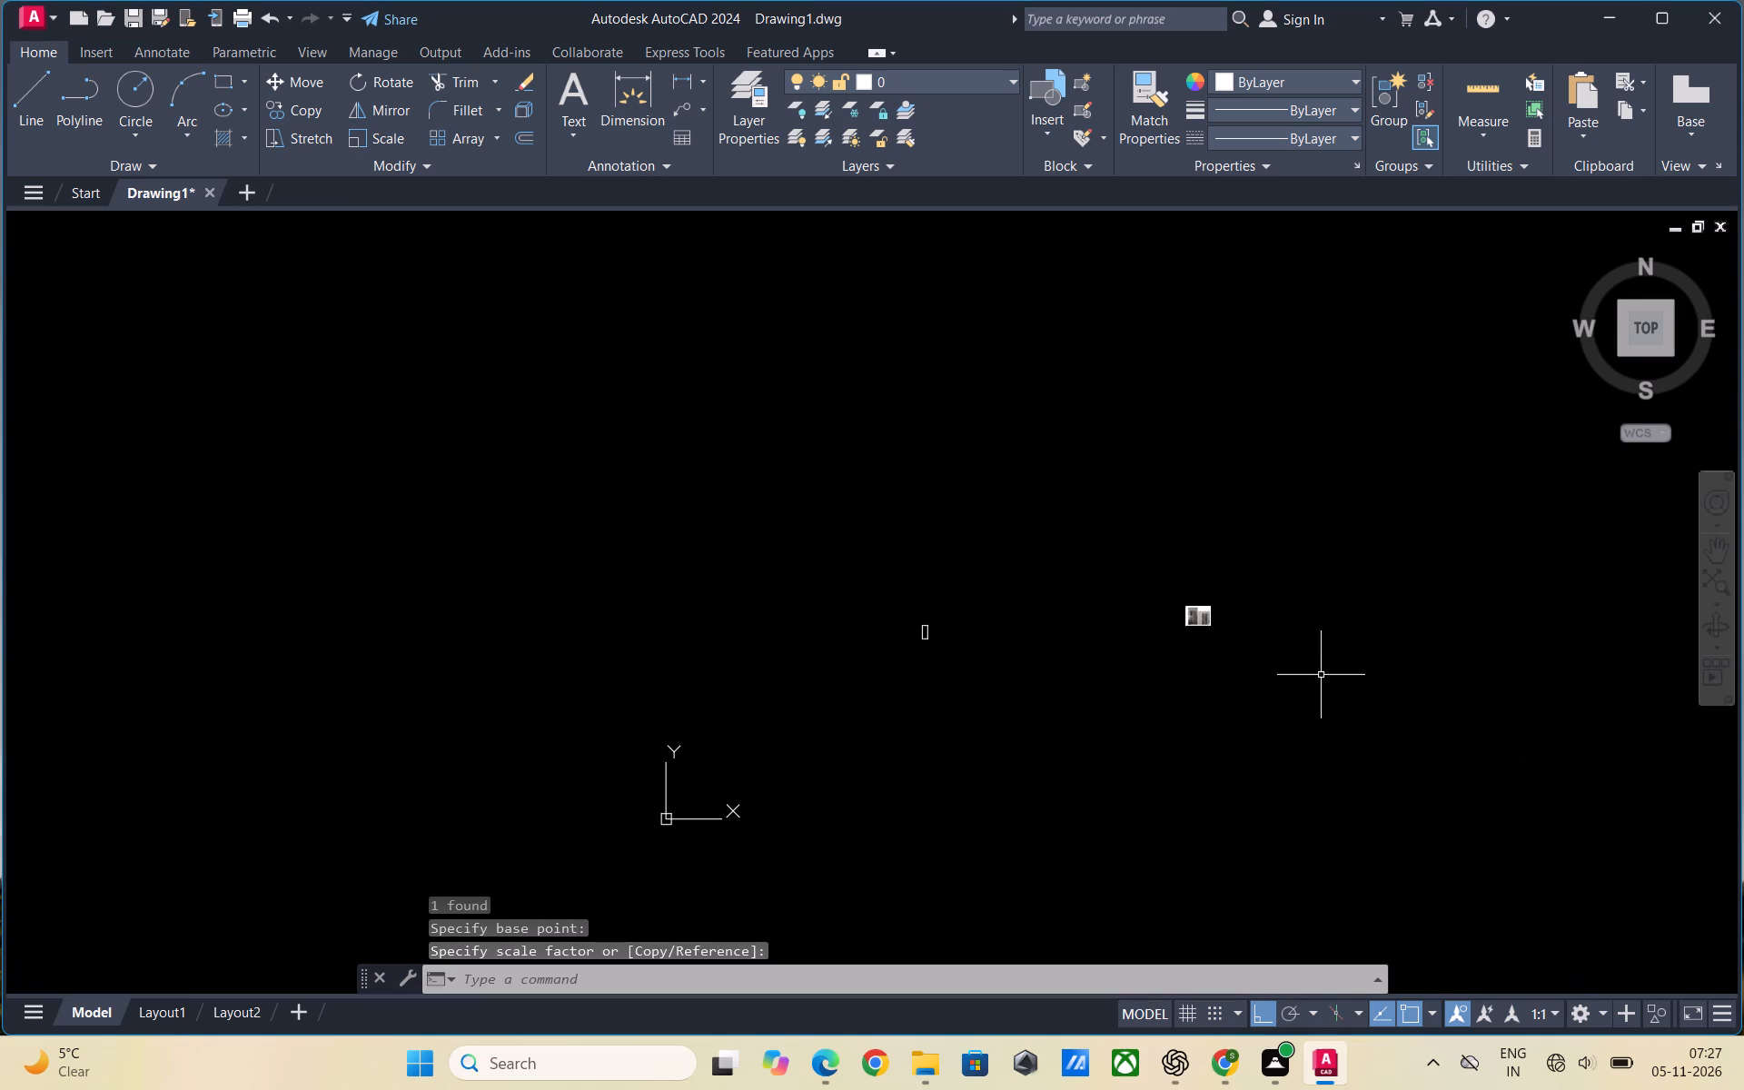
pyautogui.scroll(2, 1231, 637)
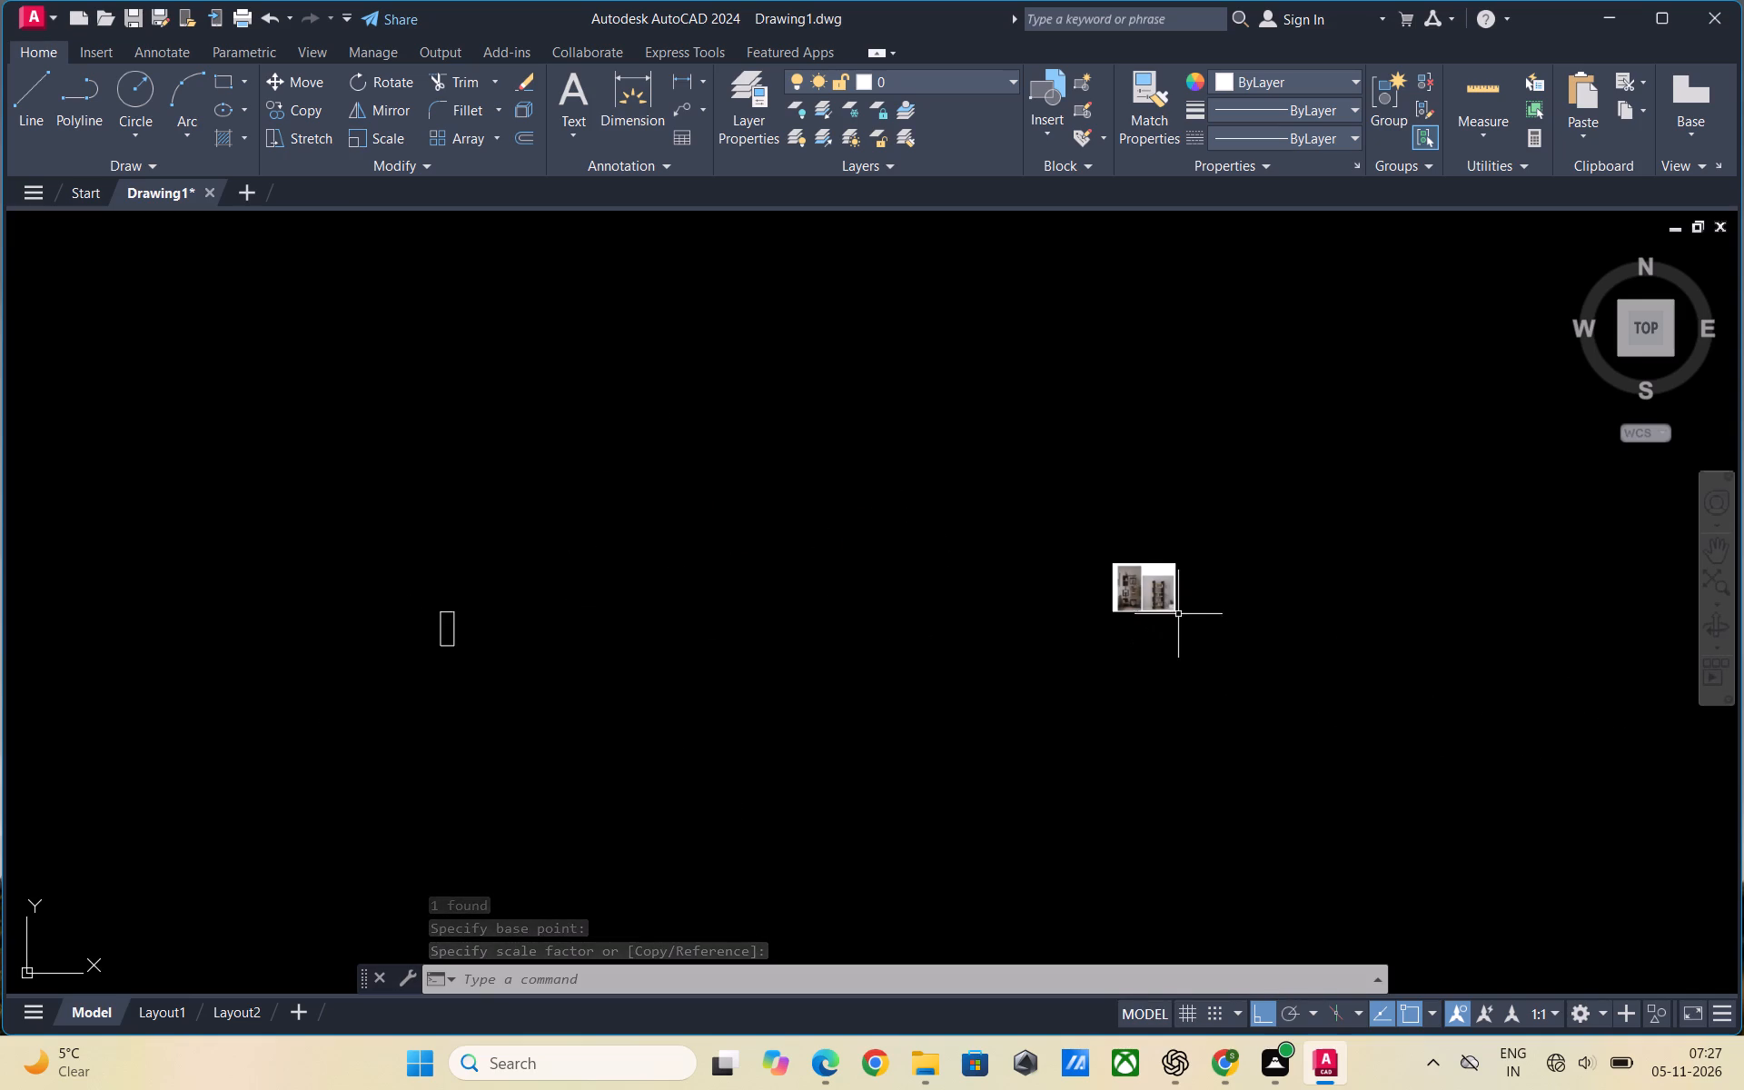
# Move the shelf image horizontally about 190' back toward the 4' by 10' rectangle, placing it above and just right of it.
pyautogui.click(1166, 609)
pyautogui.rightClick(972, 683)
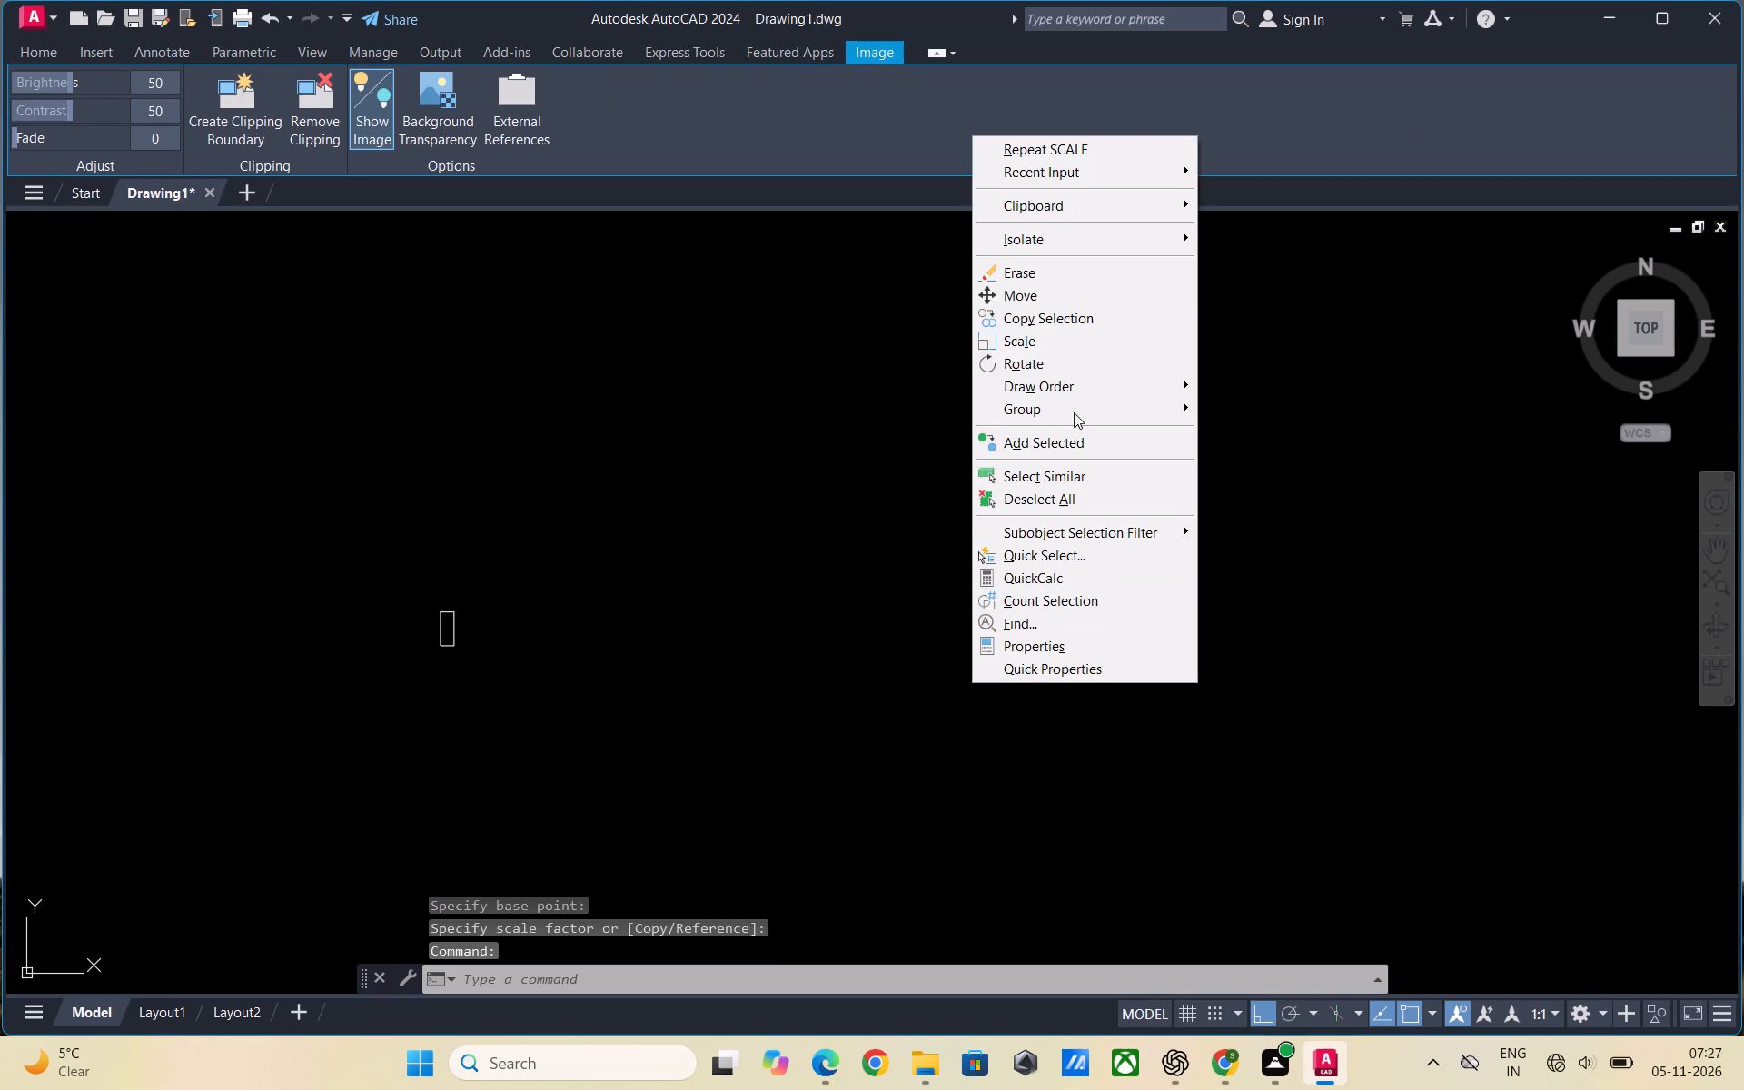
pyautogui.click(1067, 302)
pyautogui.click(1148, 576)
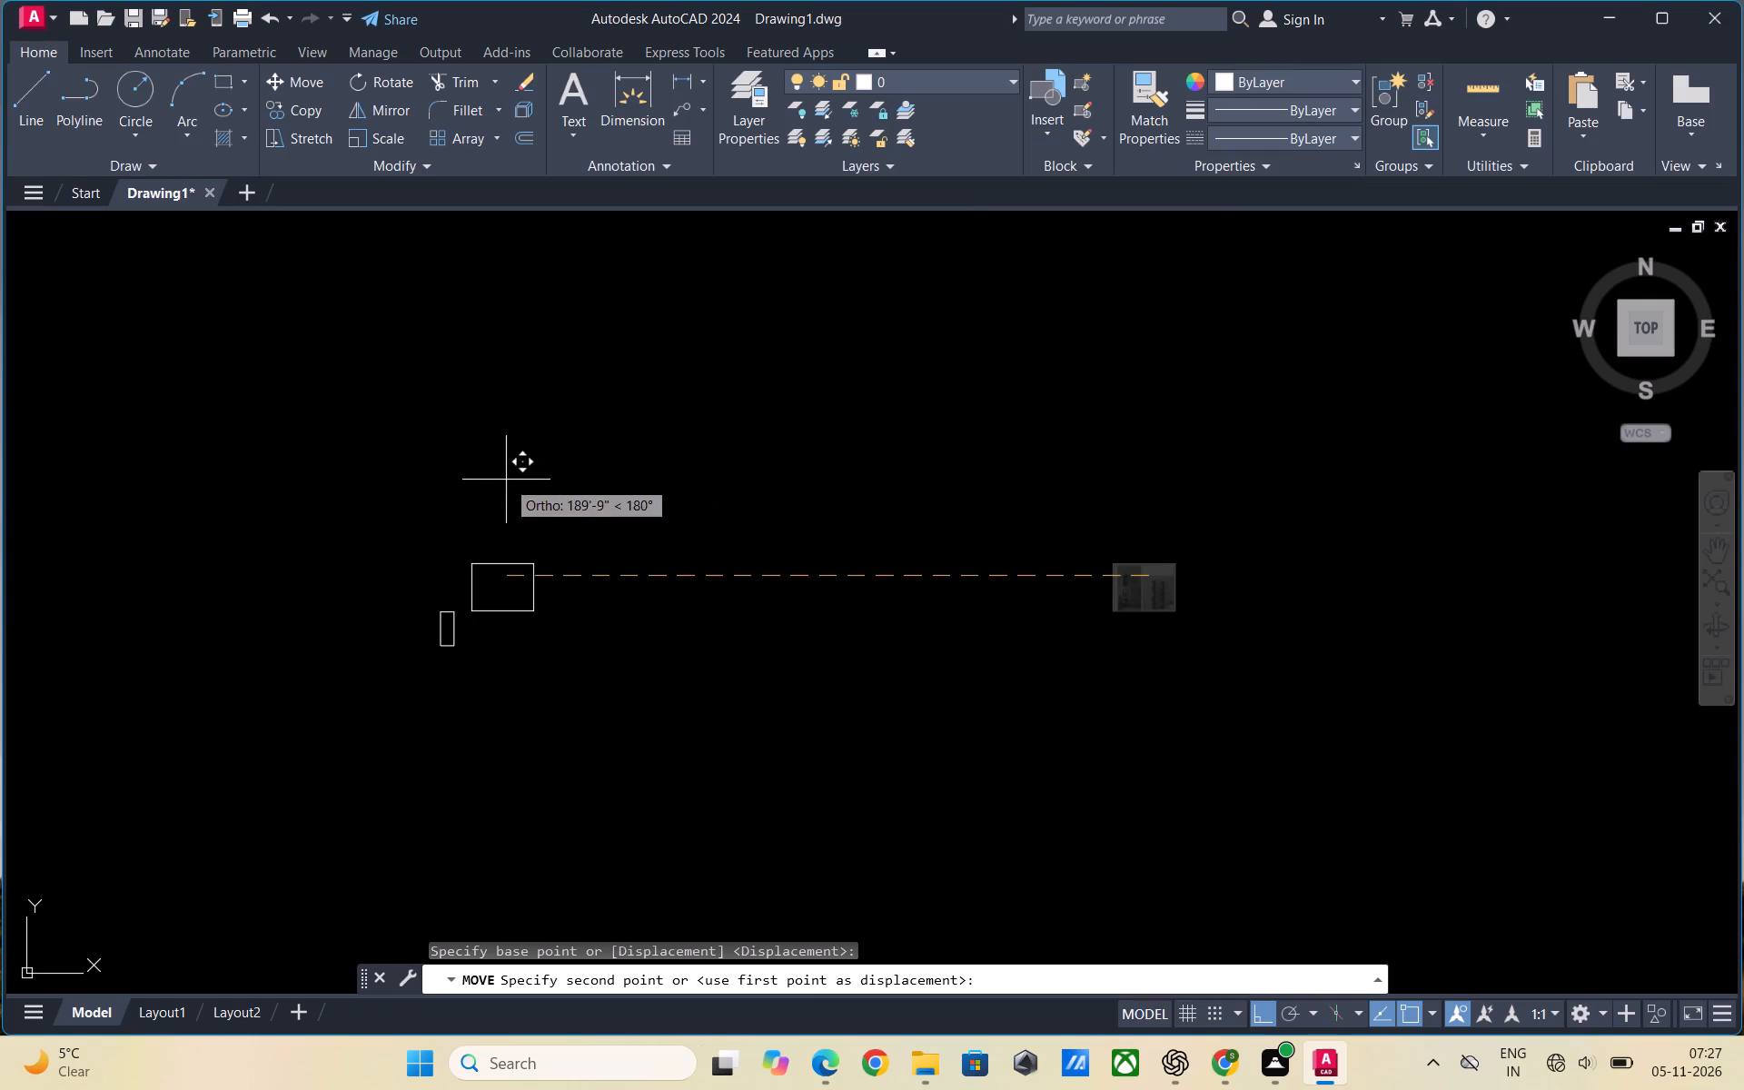
pyautogui.click(504, 480)
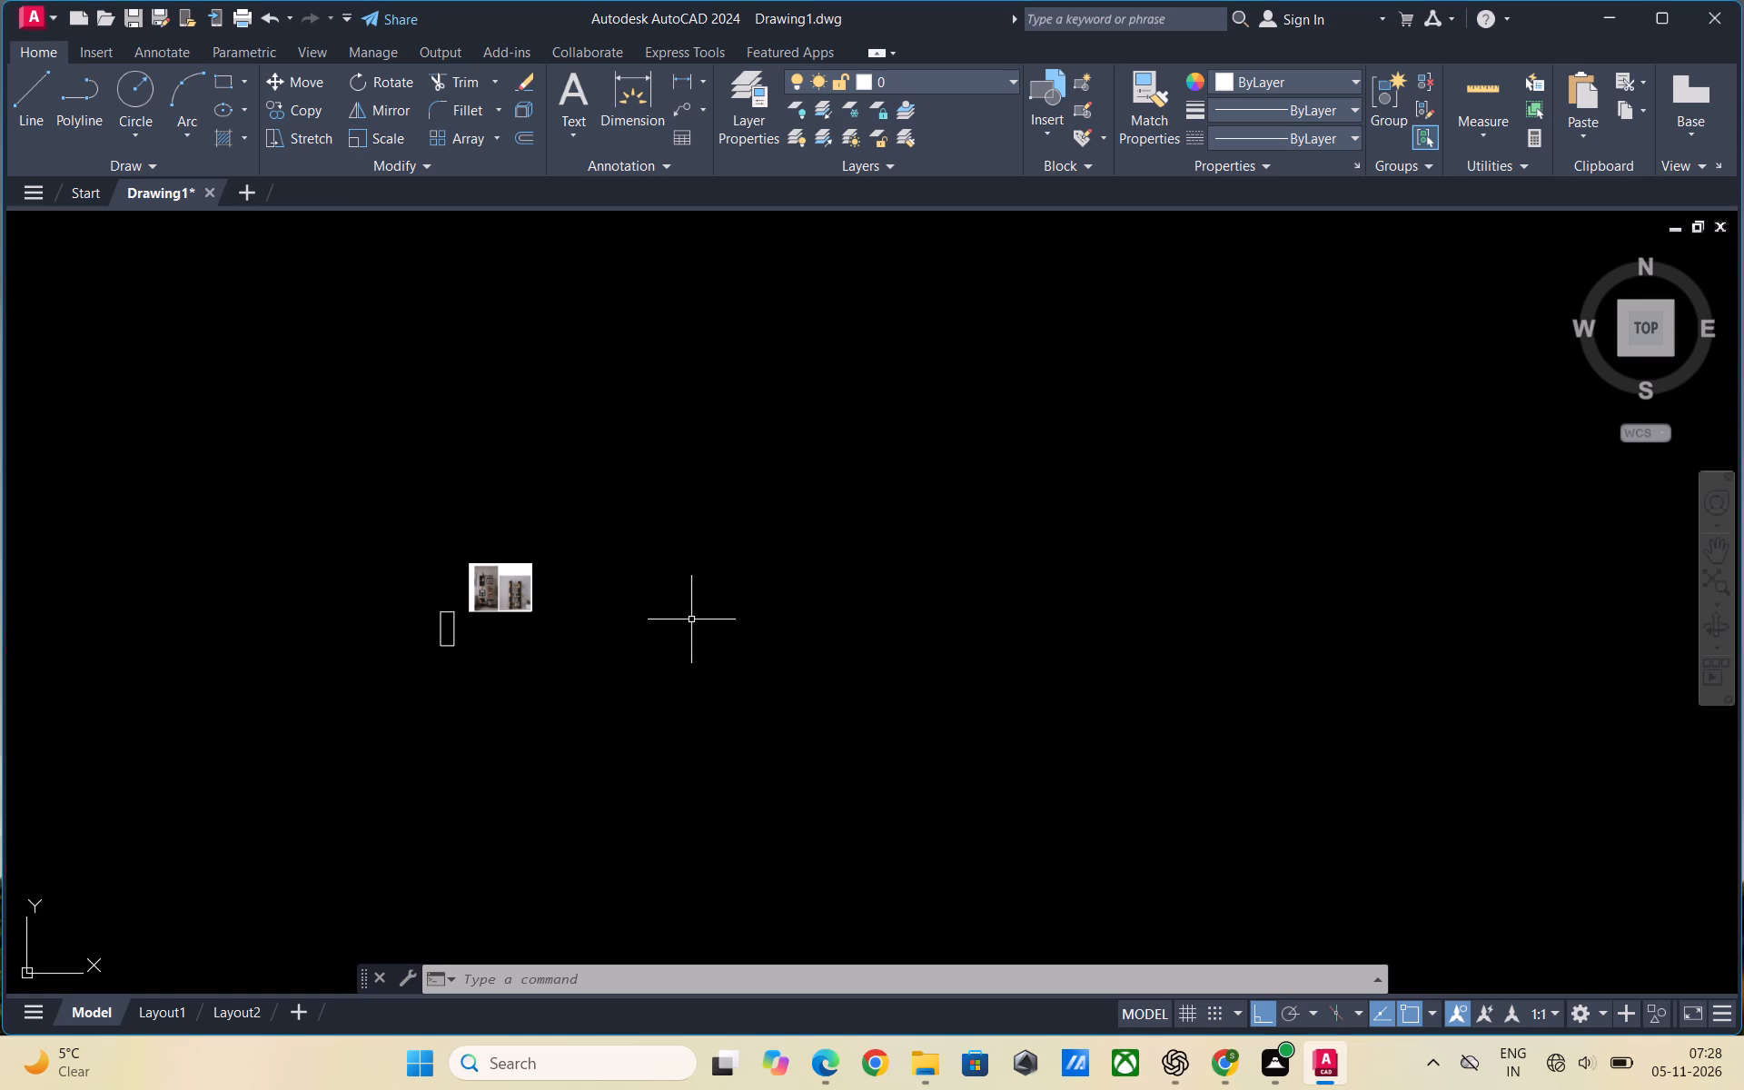
# Move the shelf image with Ortho off to just left of the rectangle, roughly level with it.
pyautogui.scroll(3, 571, 612)
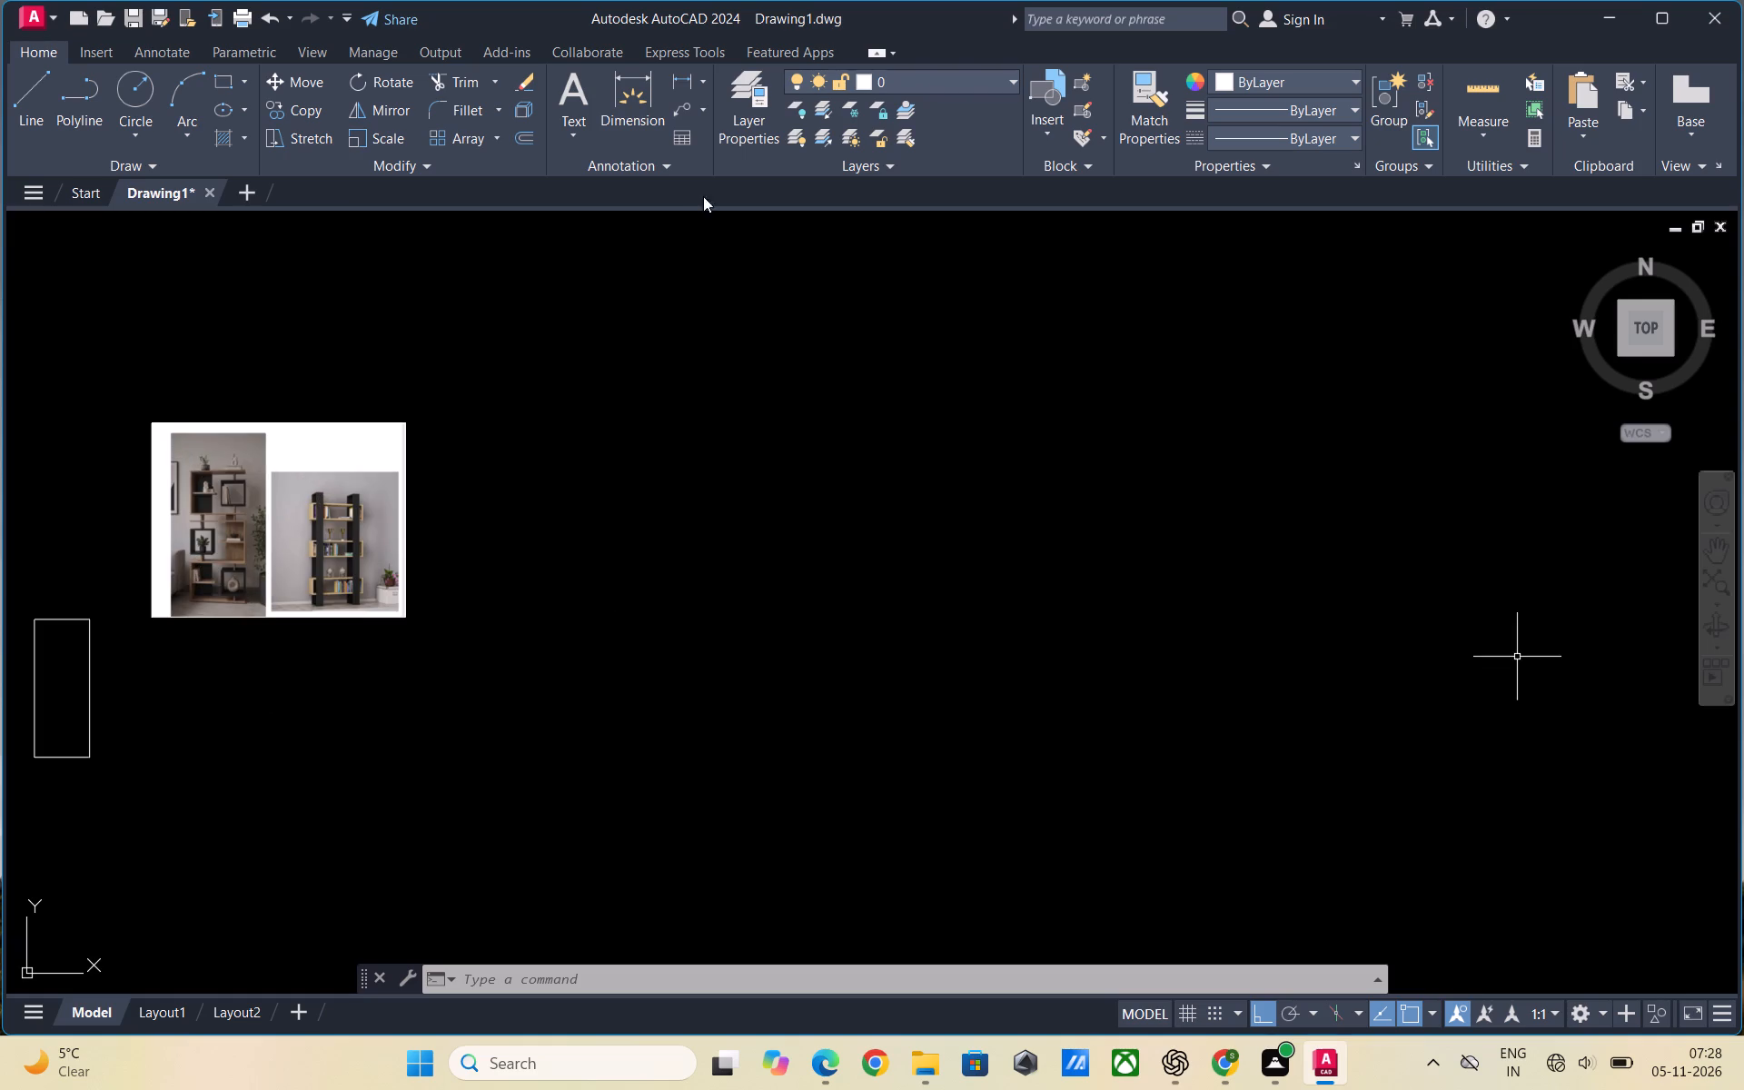
pyautogui.scroll(-2, 907, 549)
pyautogui.scroll(2, 688, 589)
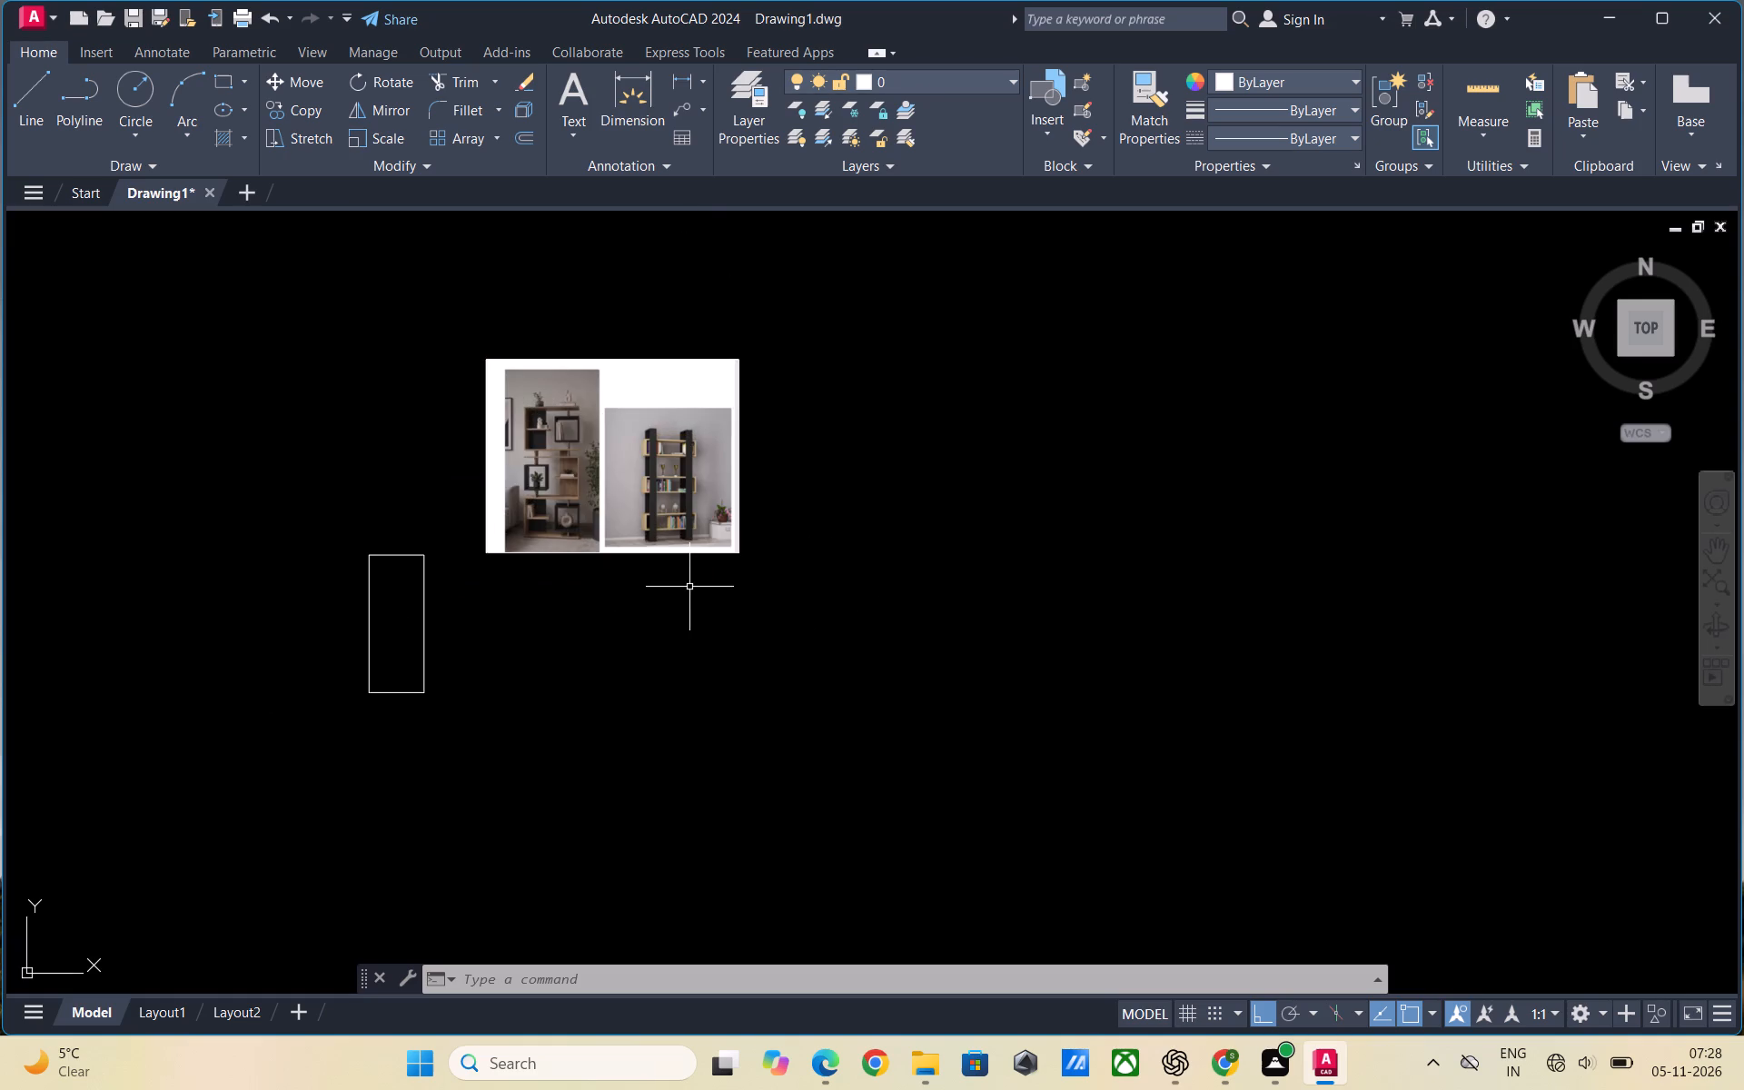
pyautogui.scroll(-1, 664, 596)
pyautogui.scroll(1, 538, 608)
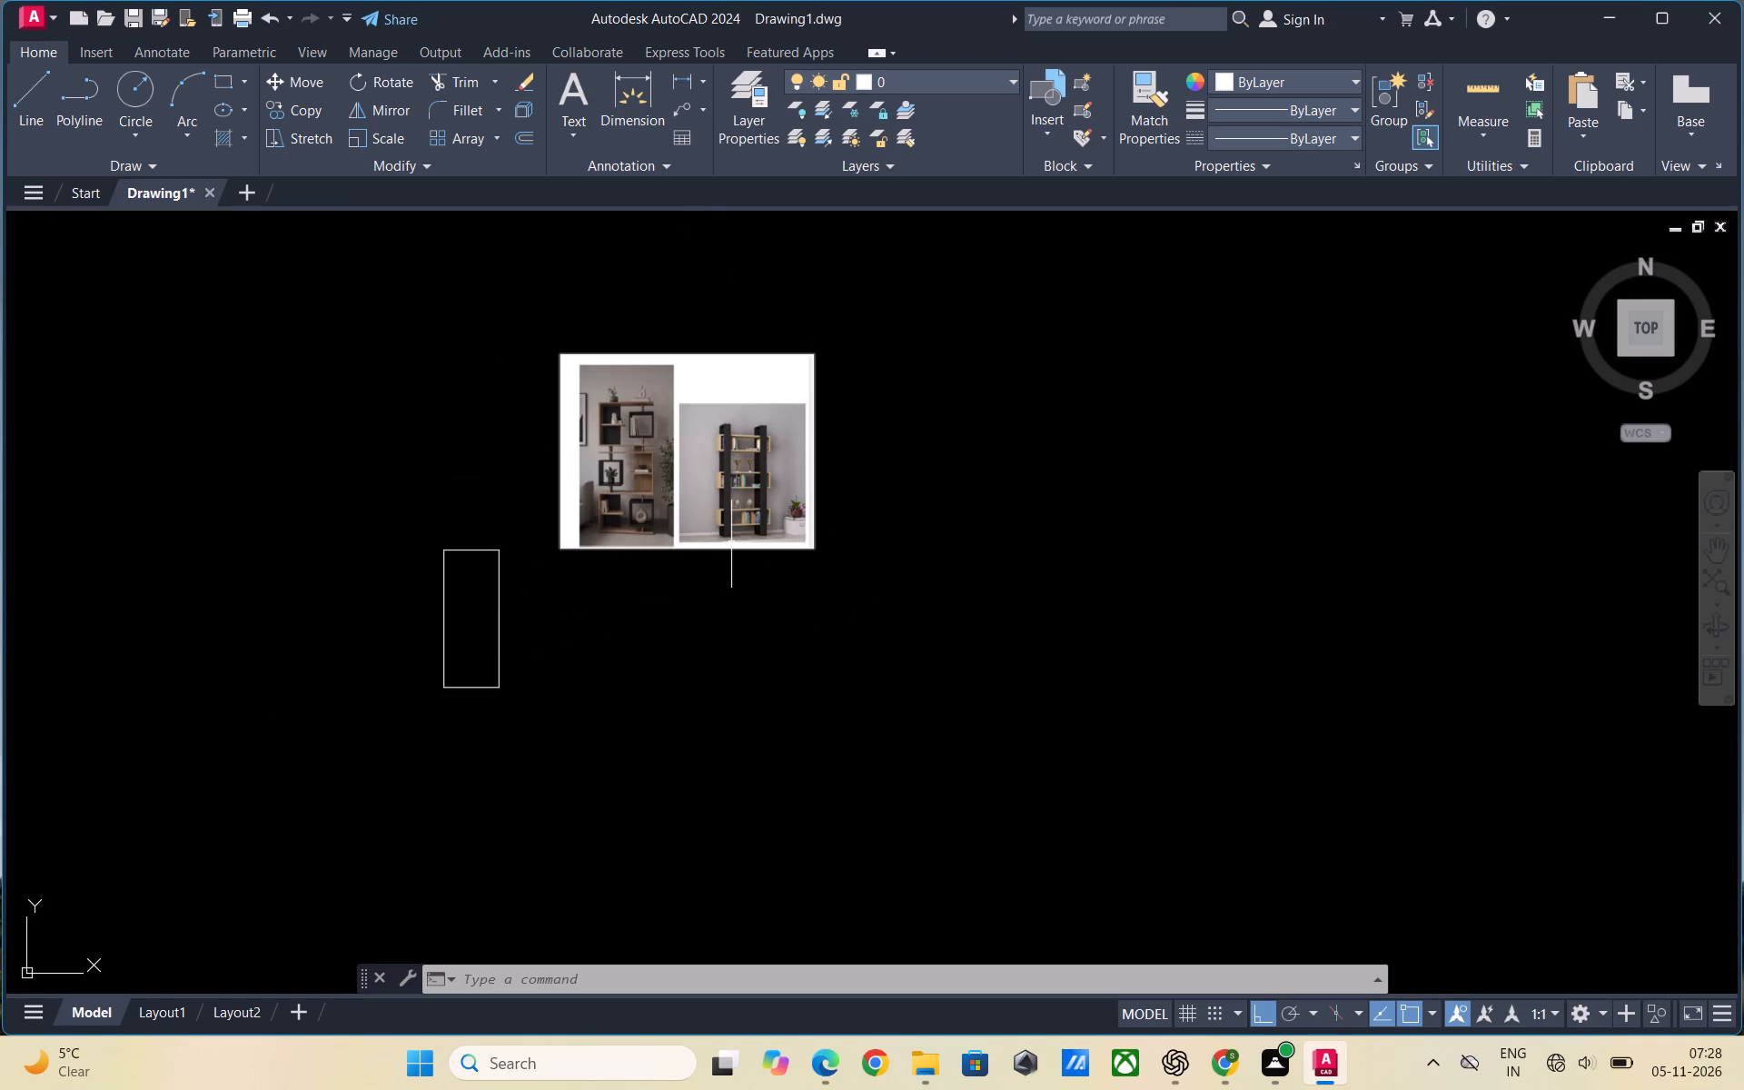
pyautogui.click(731, 544)
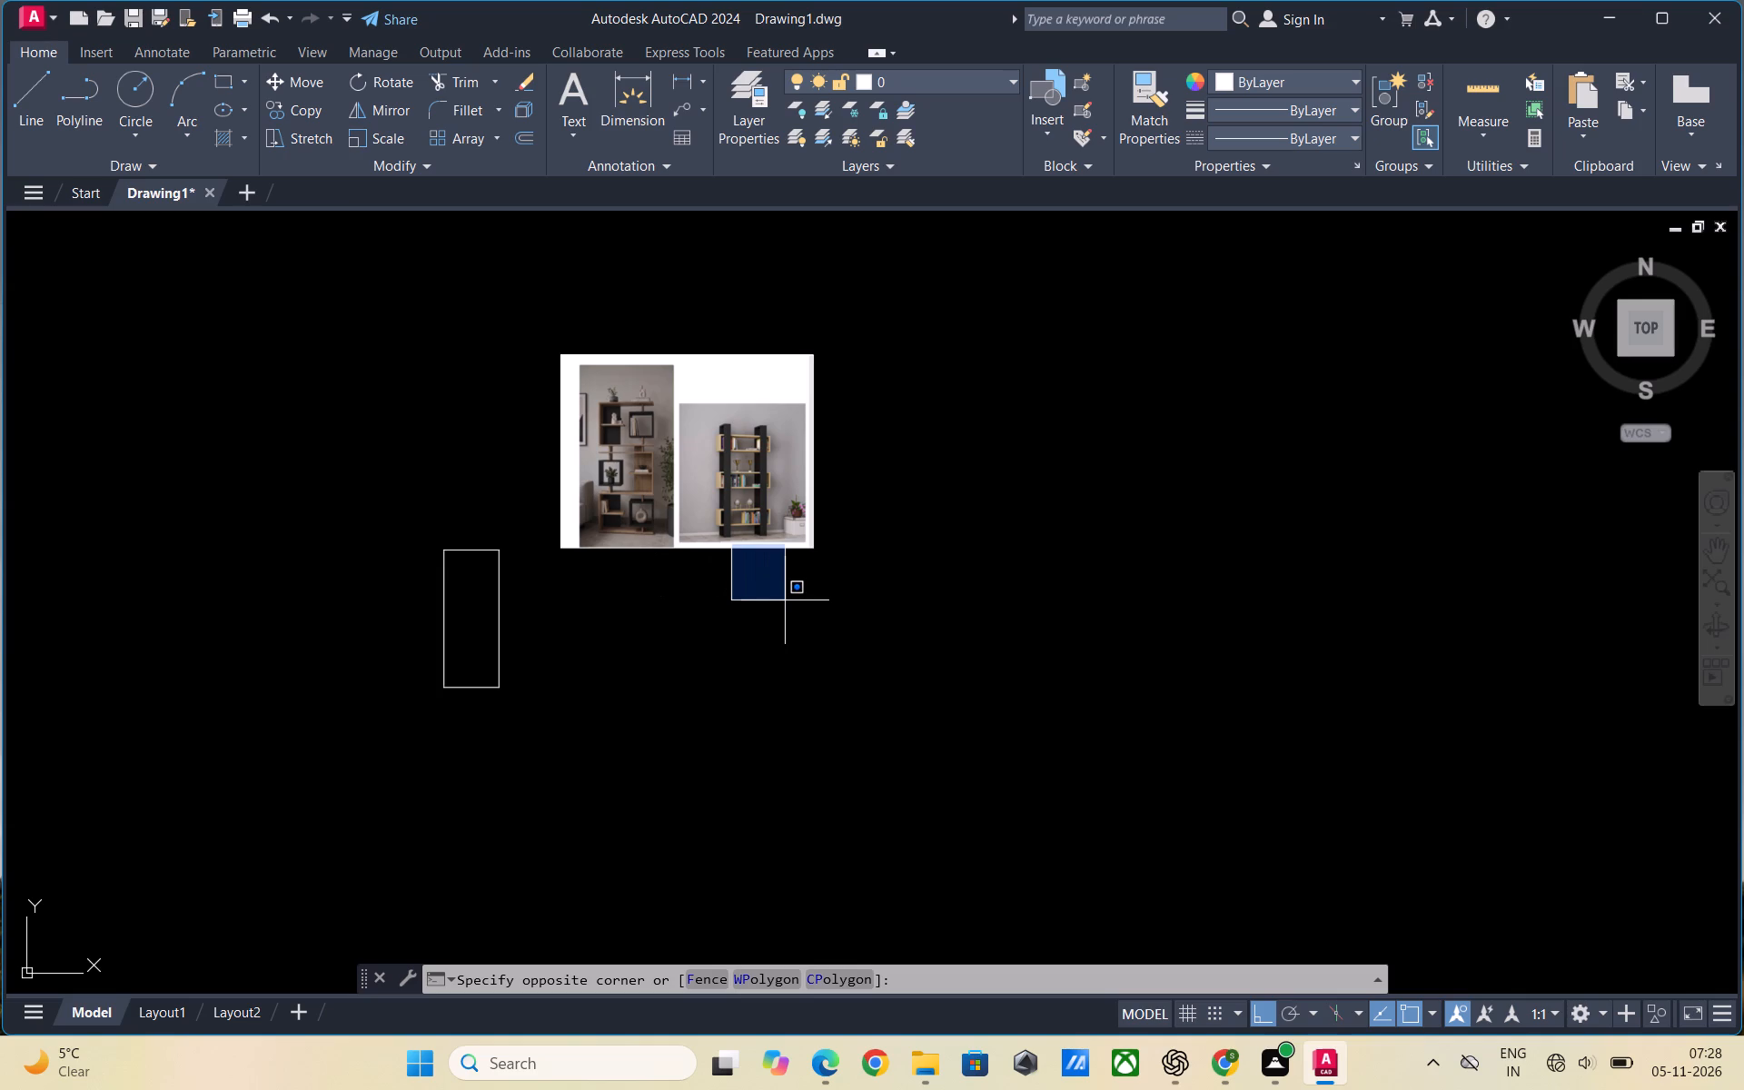
pyautogui.press('Escape')
pyautogui.click(807, 539)
pyautogui.press('Escape')
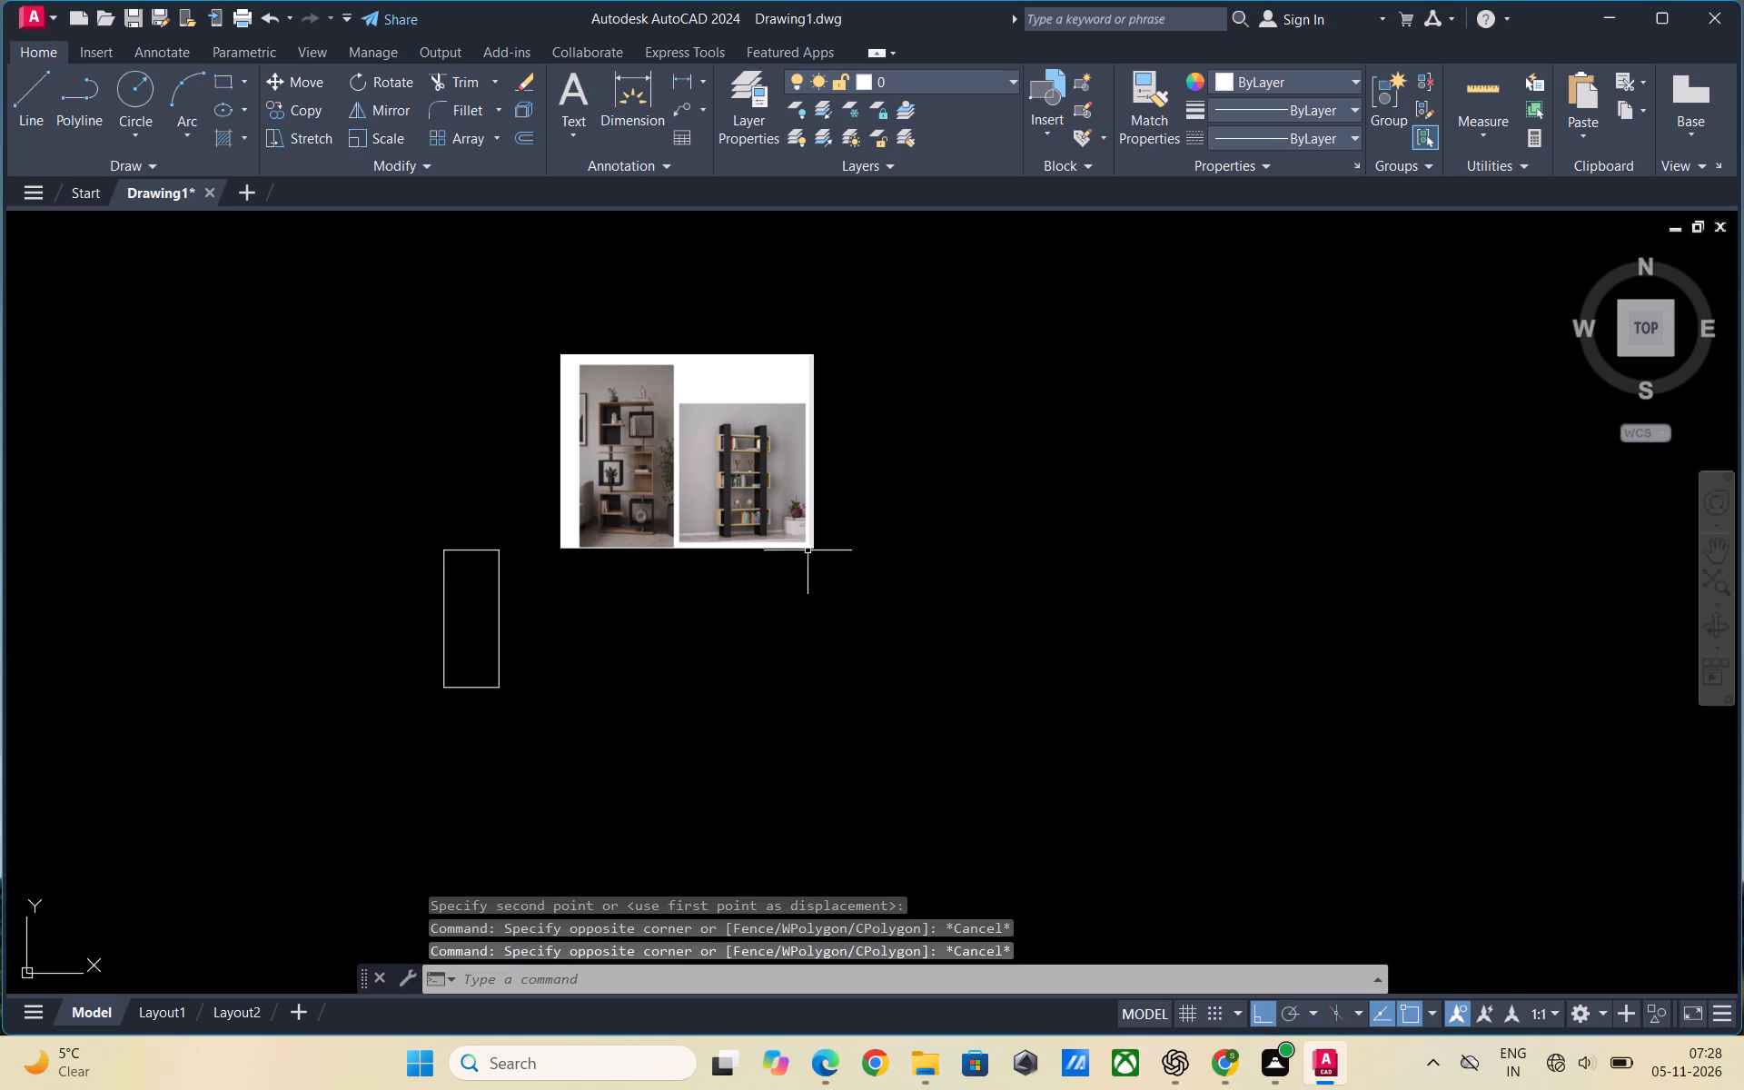
pyautogui.click(808, 549)
pyautogui.rightClick(914, 656)
pyautogui.click(953, 277)
pyautogui.click(726, 442)
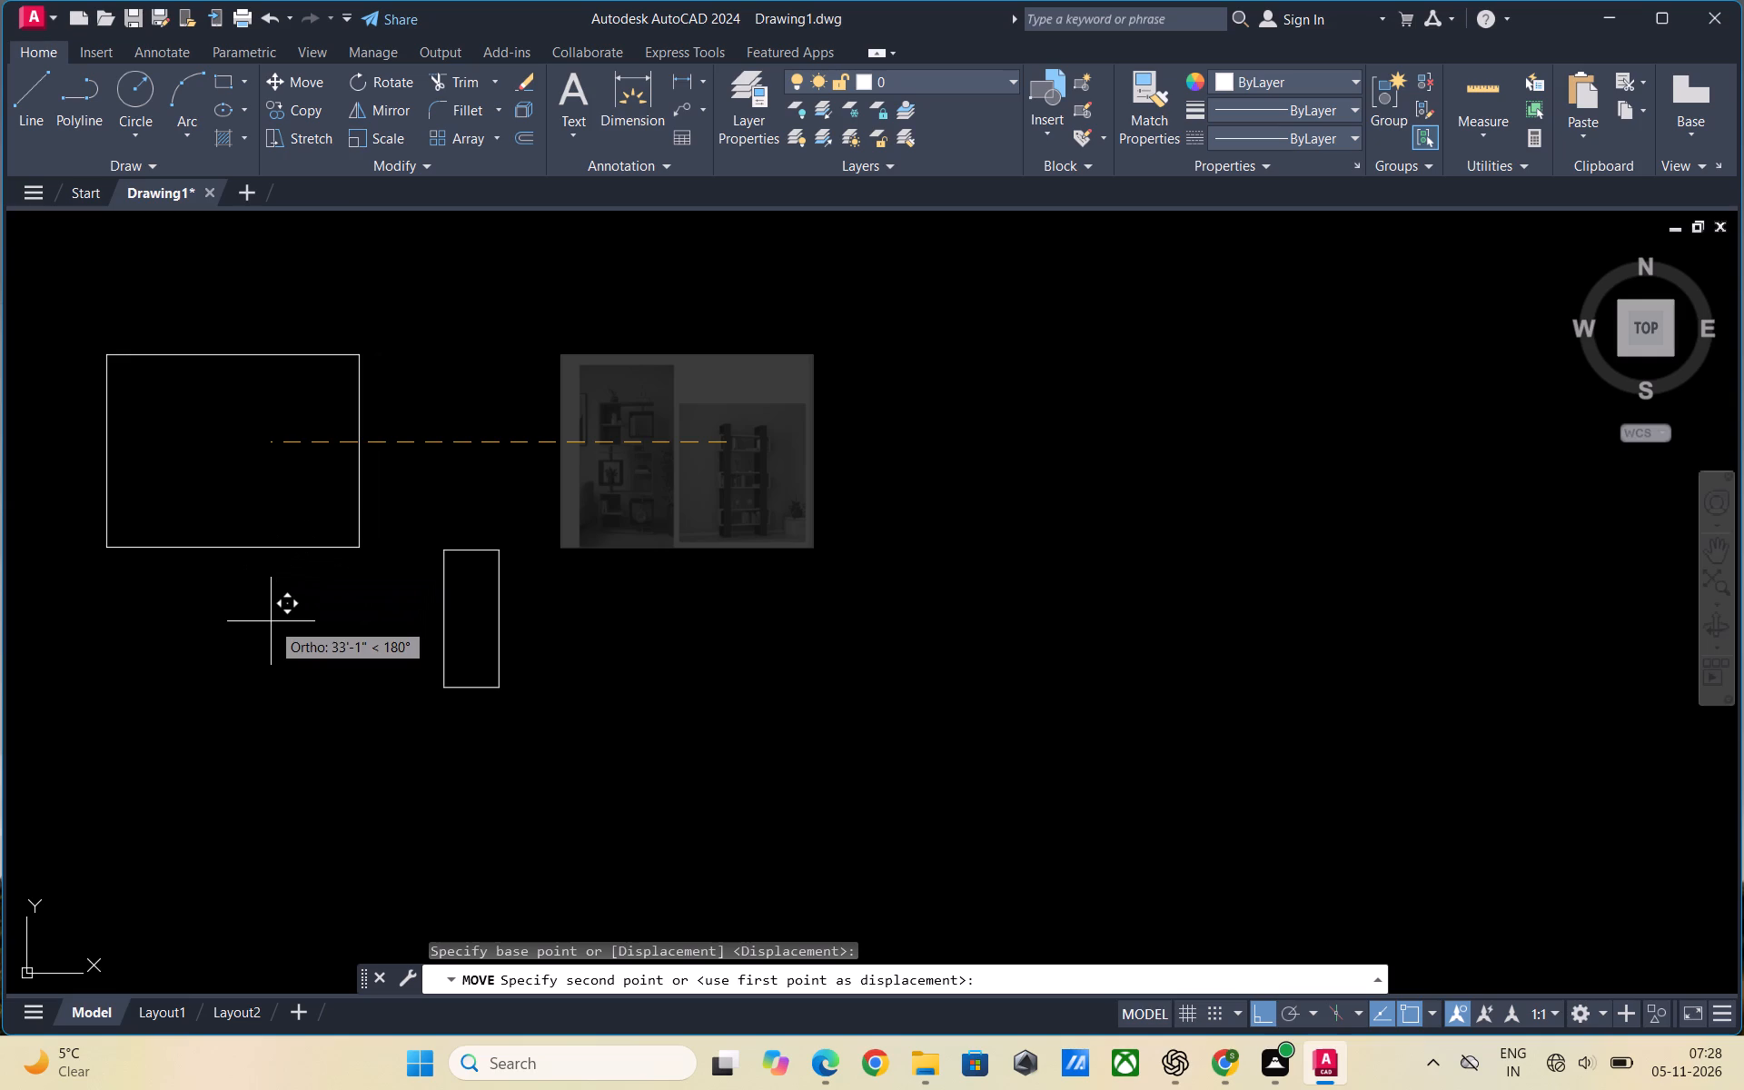
pyautogui.press('F8')
pyautogui.click(311, 615)
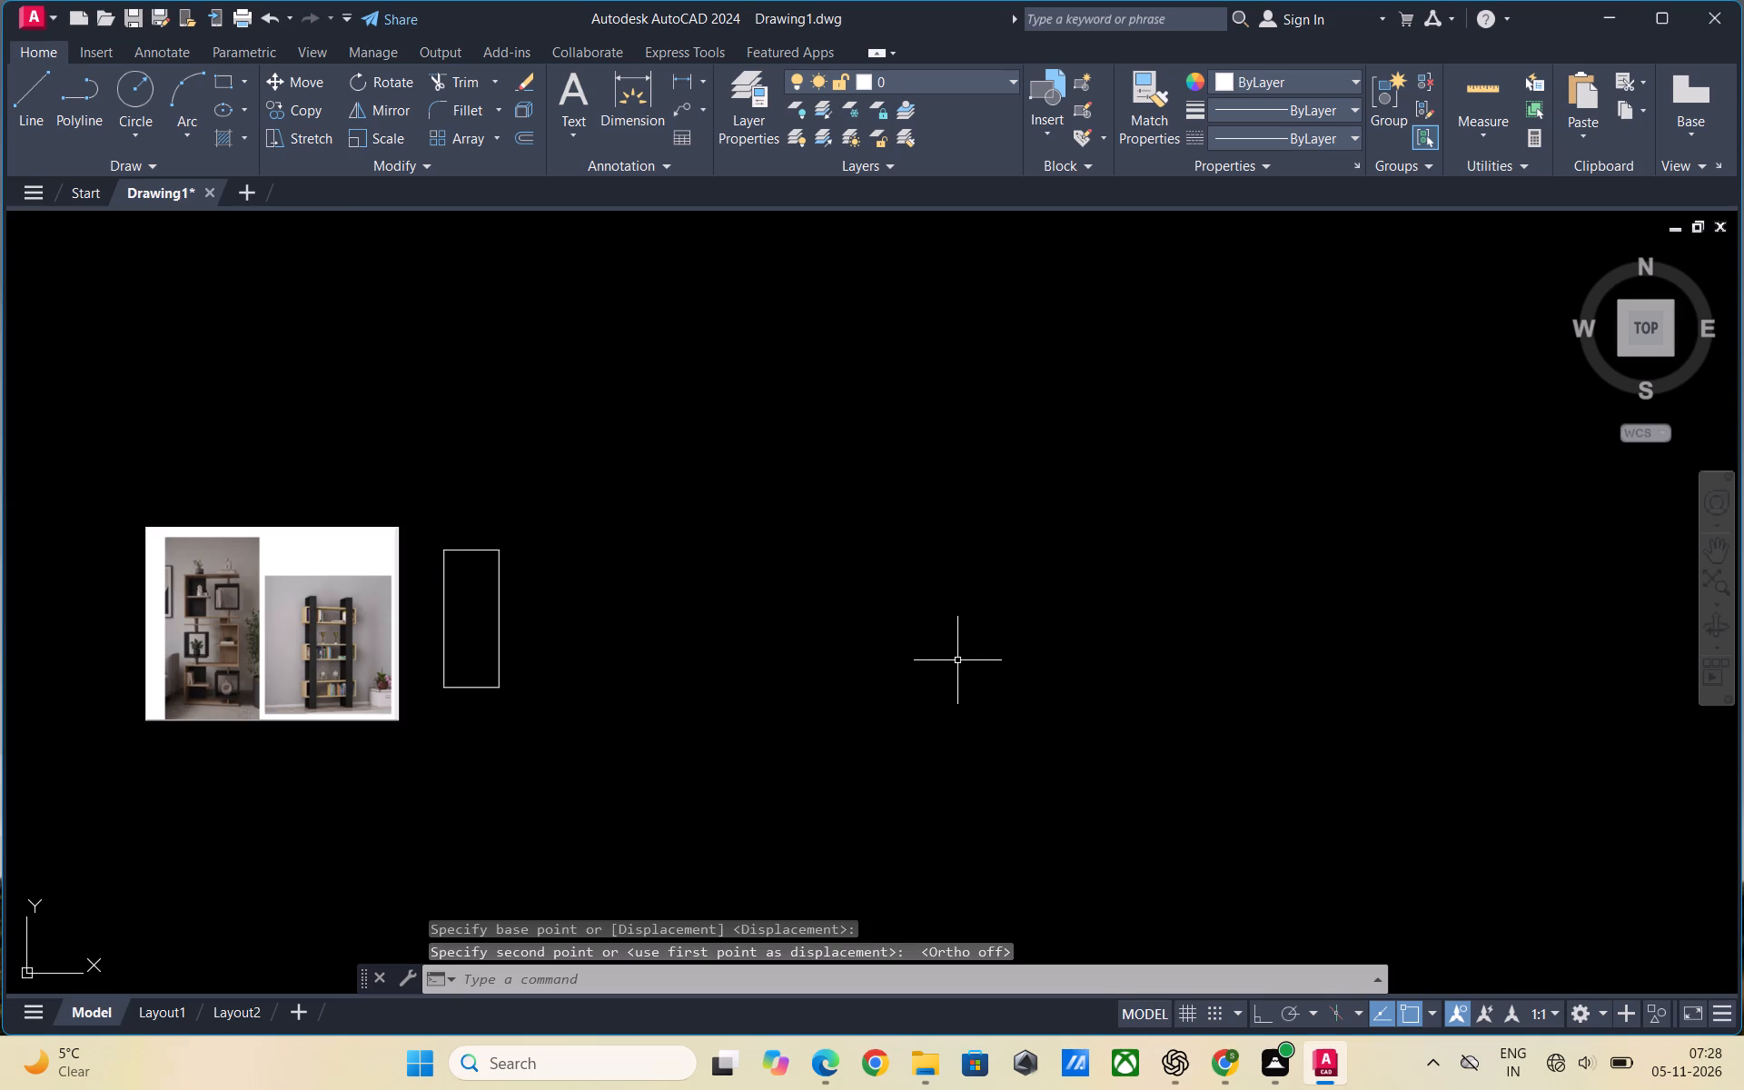
# Join the four lines of the rectangle into a single polyline.
pyautogui.scroll(-2, 878, 595)
pyautogui.scroll(3, 754, 601)
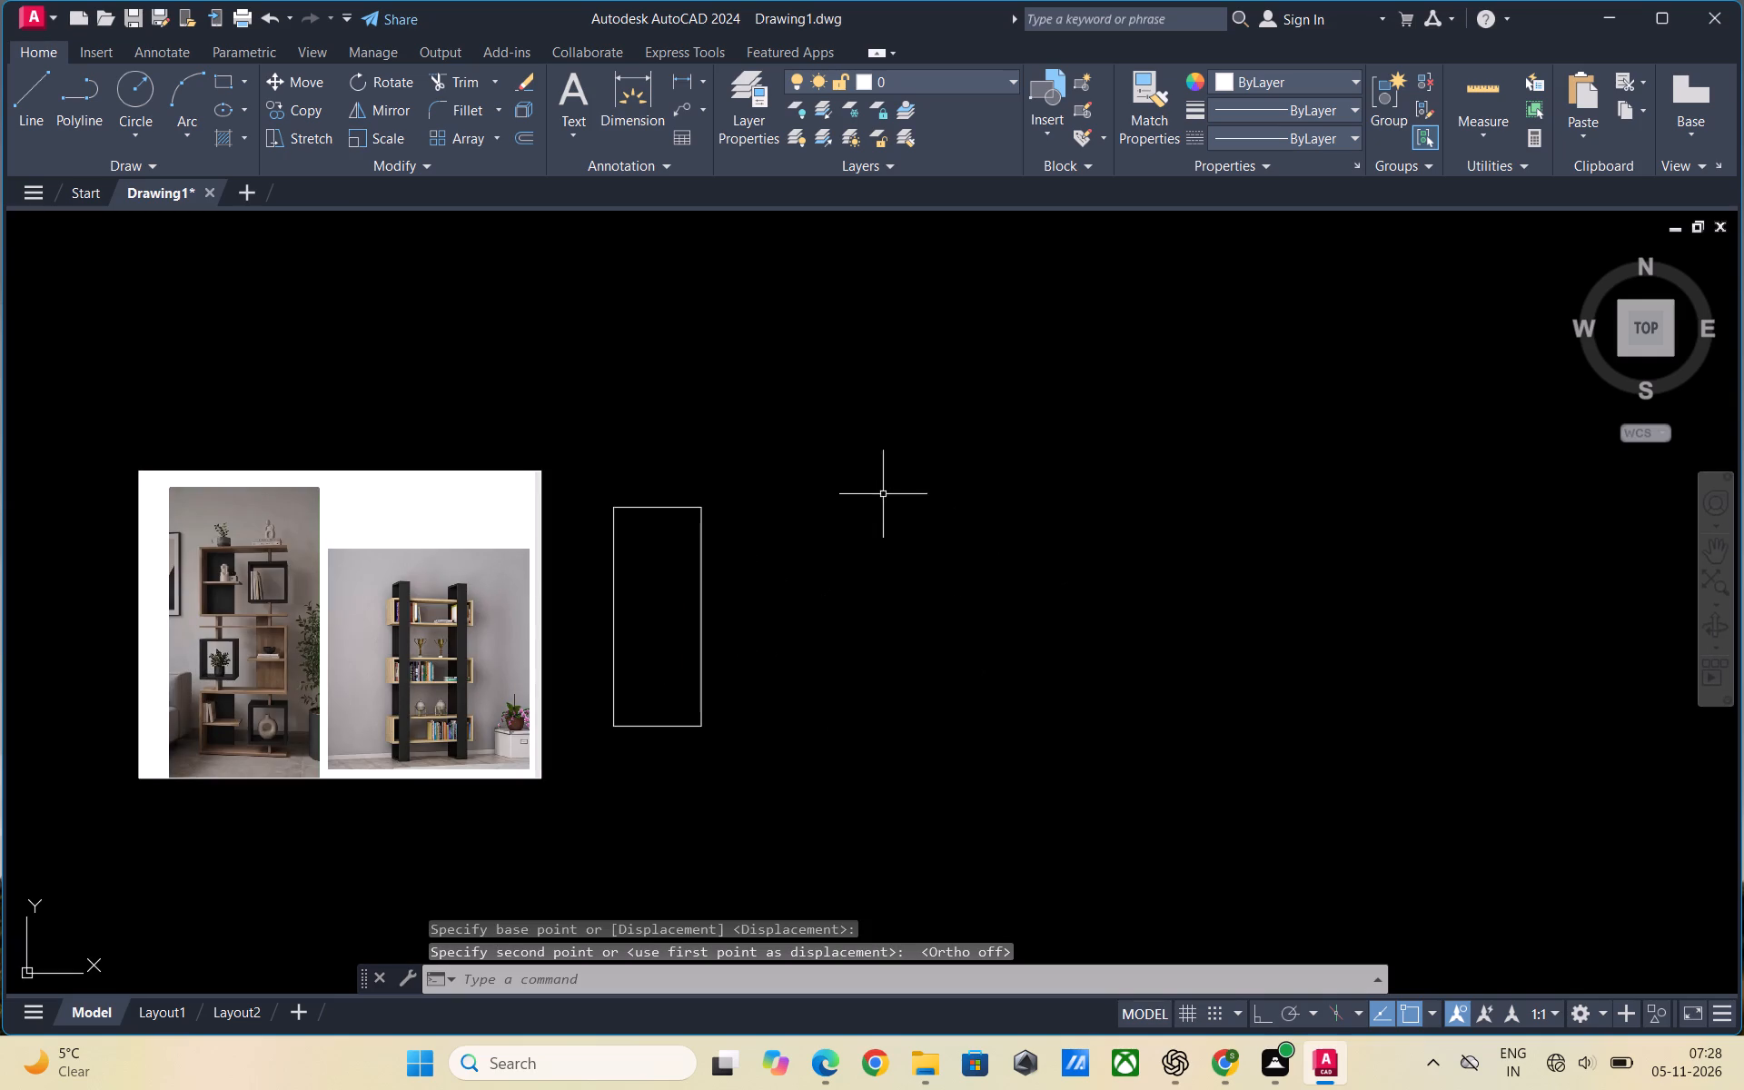
pyautogui.scroll(-1, 883, 493)
pyautogui.scroll(3, 770, 553)
pyautogui.scroll(-2, 1035, 573)
pyautogui.press('Escape')
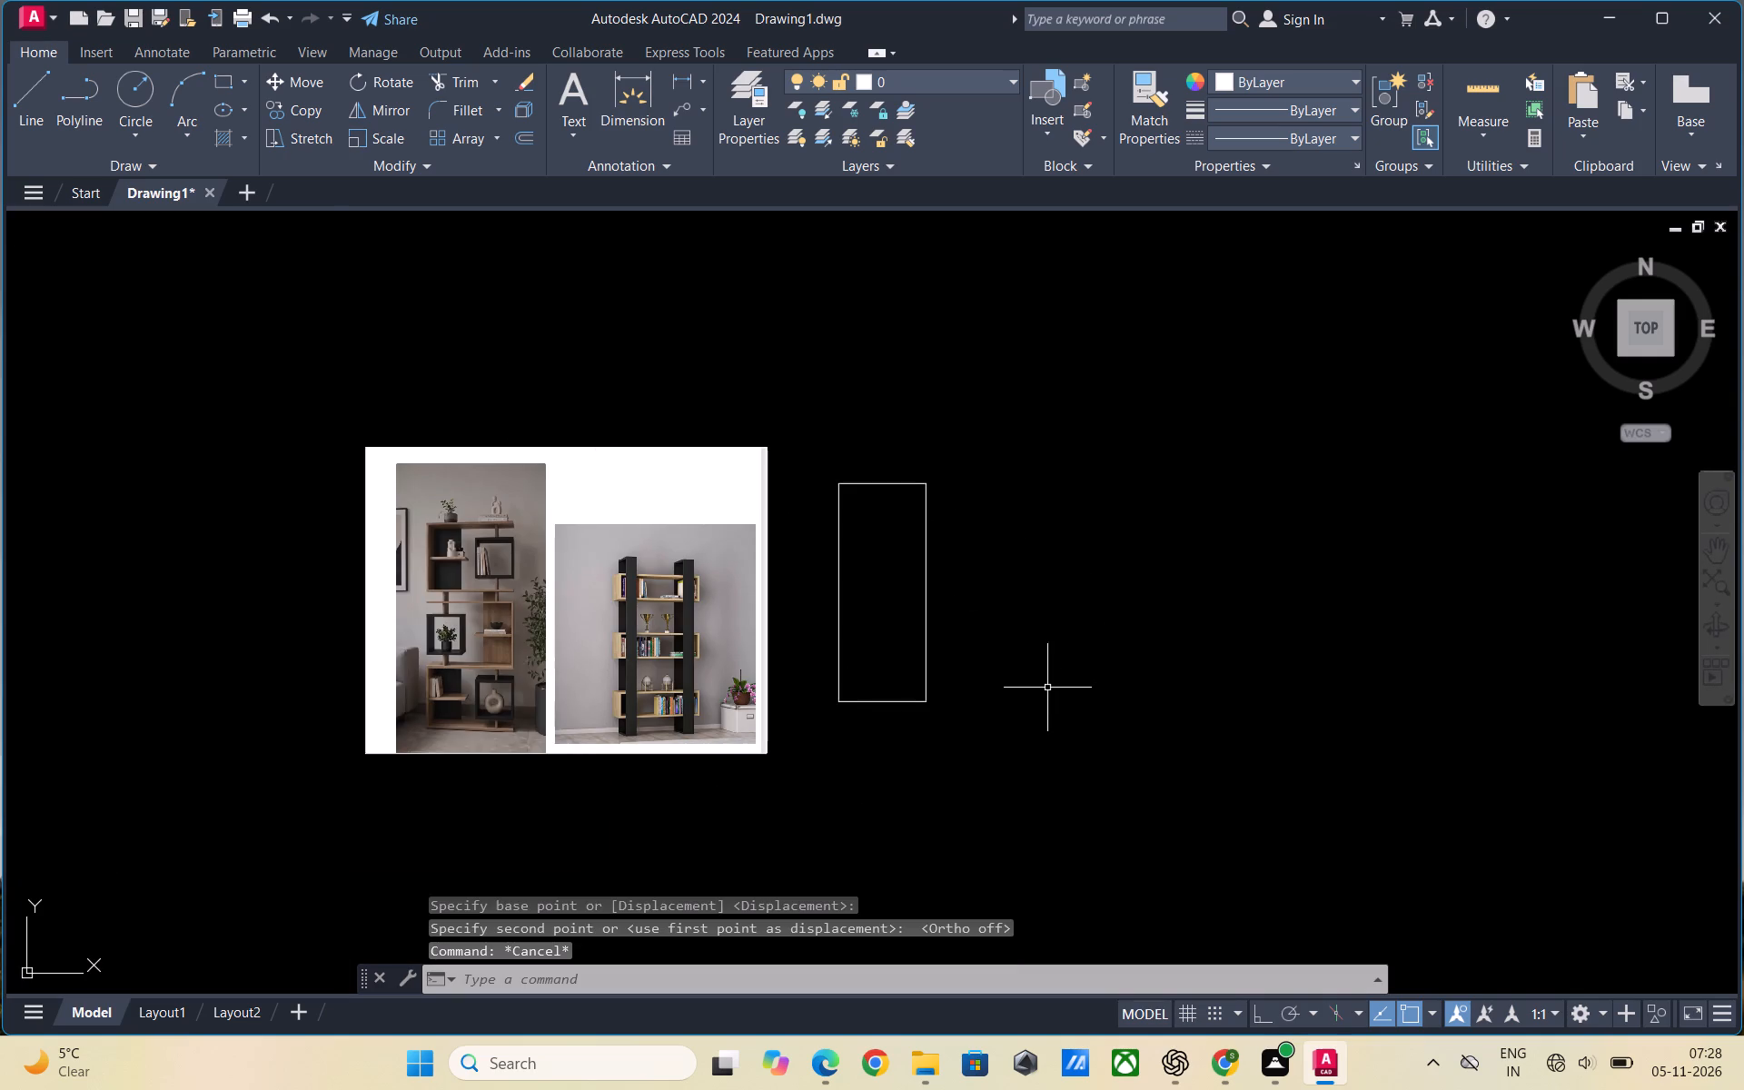
pyautogui.scroll(2, 997, 652)
pyautogui.scroll(-1, 906, 625)
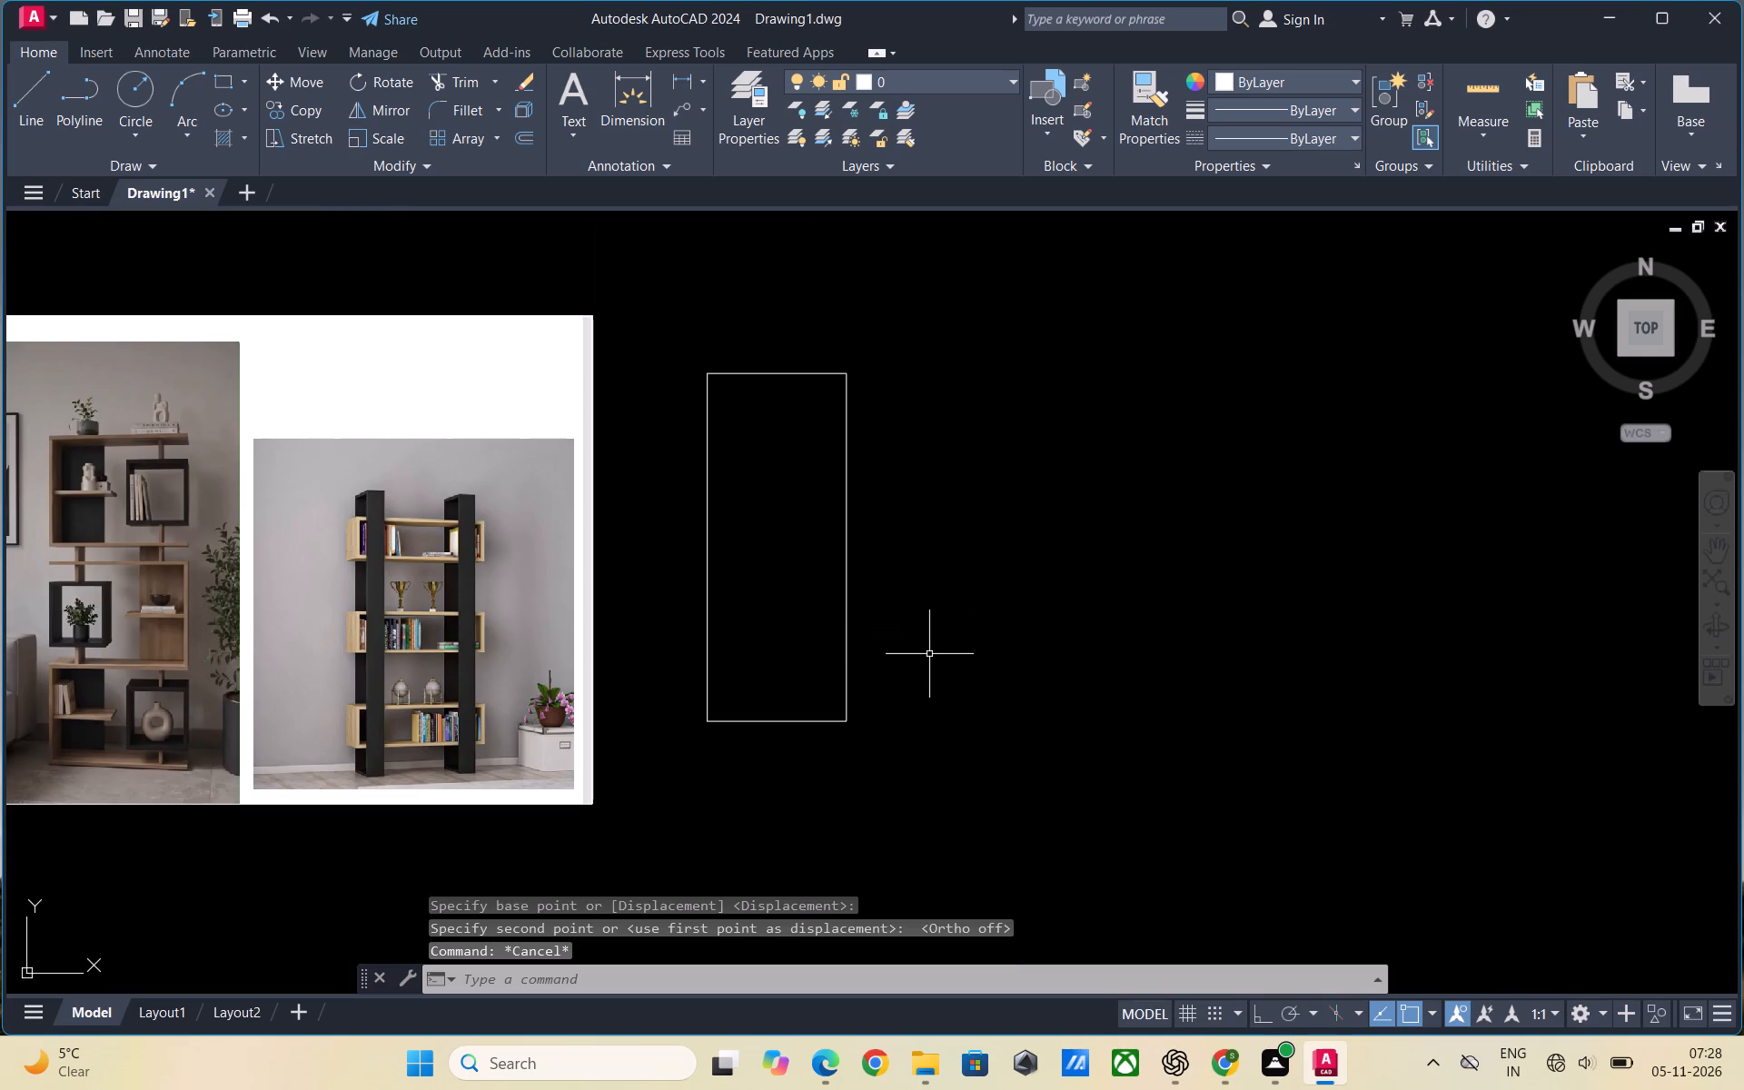
pyautogui.scroll(-1, 936, 654)
pyautogui.moveTo(958, 750); pyautogui.dragTo(905, 653)
pyautogui.click(753, 393)
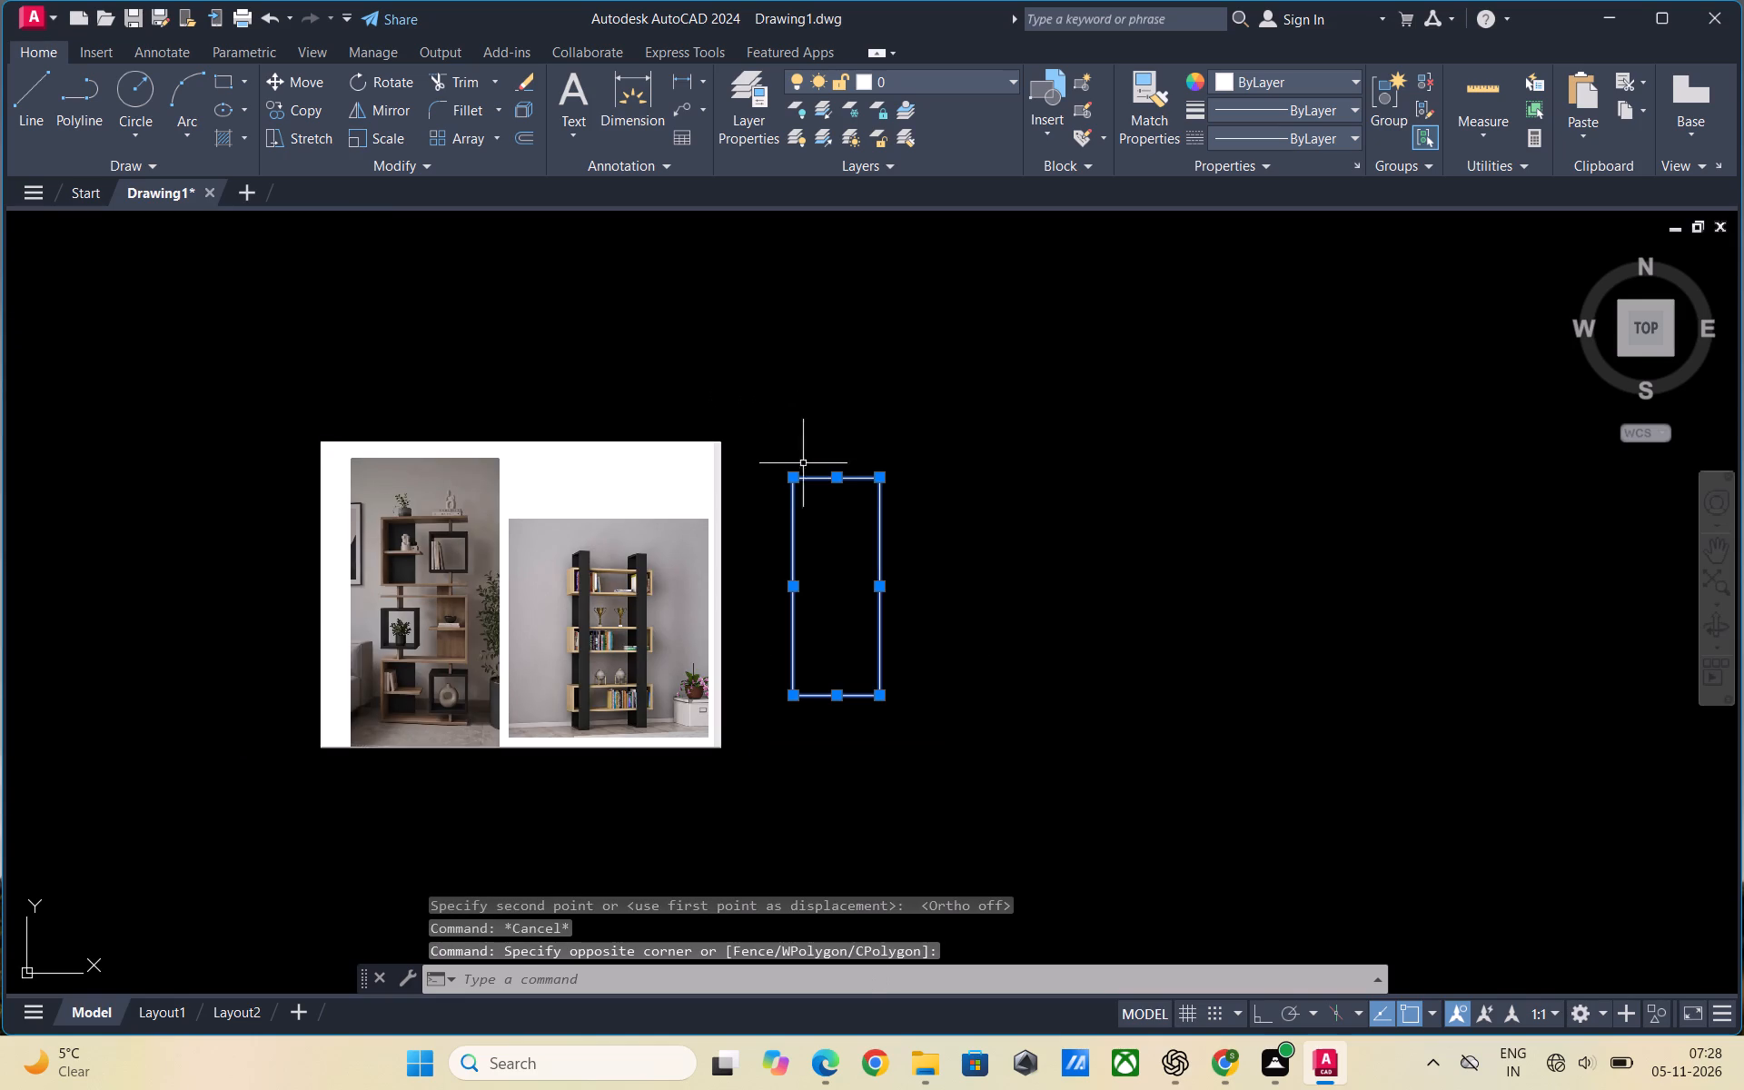
pyautogui.press('j')
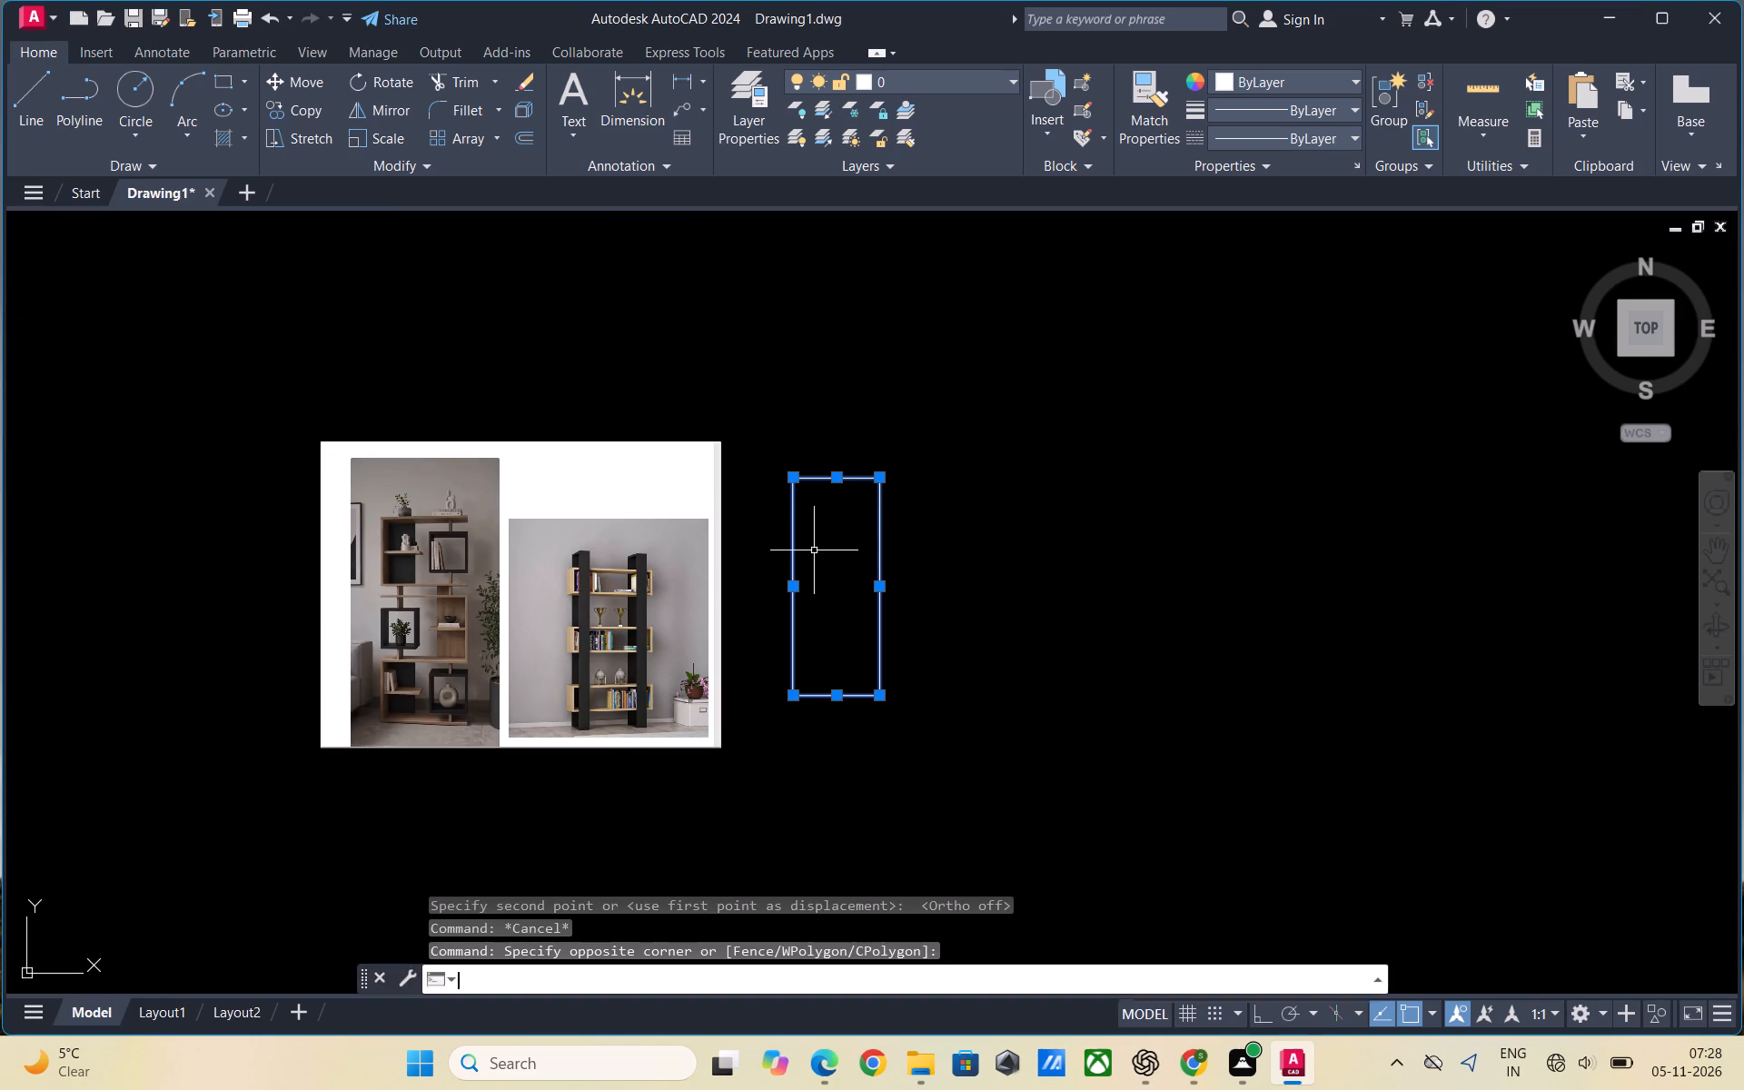
pyautogui.press('Return')
# Start saving the drawing as a new file and open the folder BLESSED REVENUE > Work done pdf > NOV 2026 > 5 TH.
pyautogui.scroll(1, 854, 532)
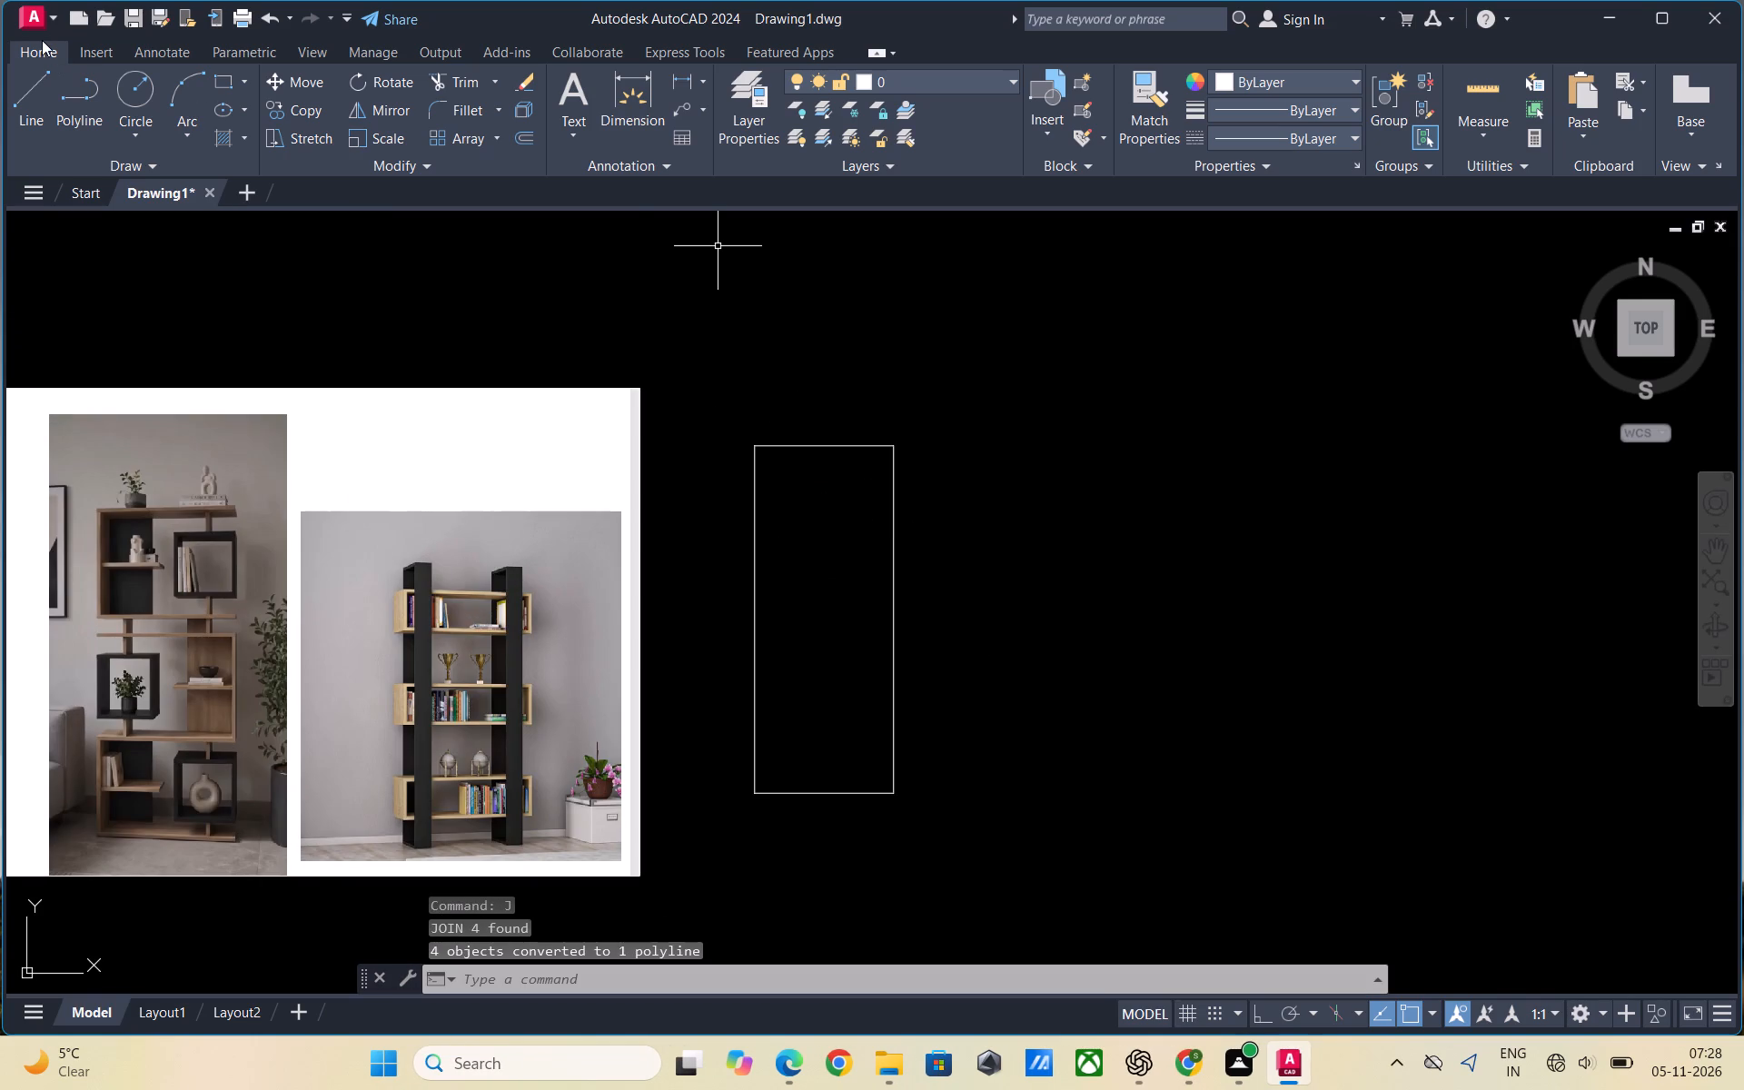
pyautogui.click(36, 14)
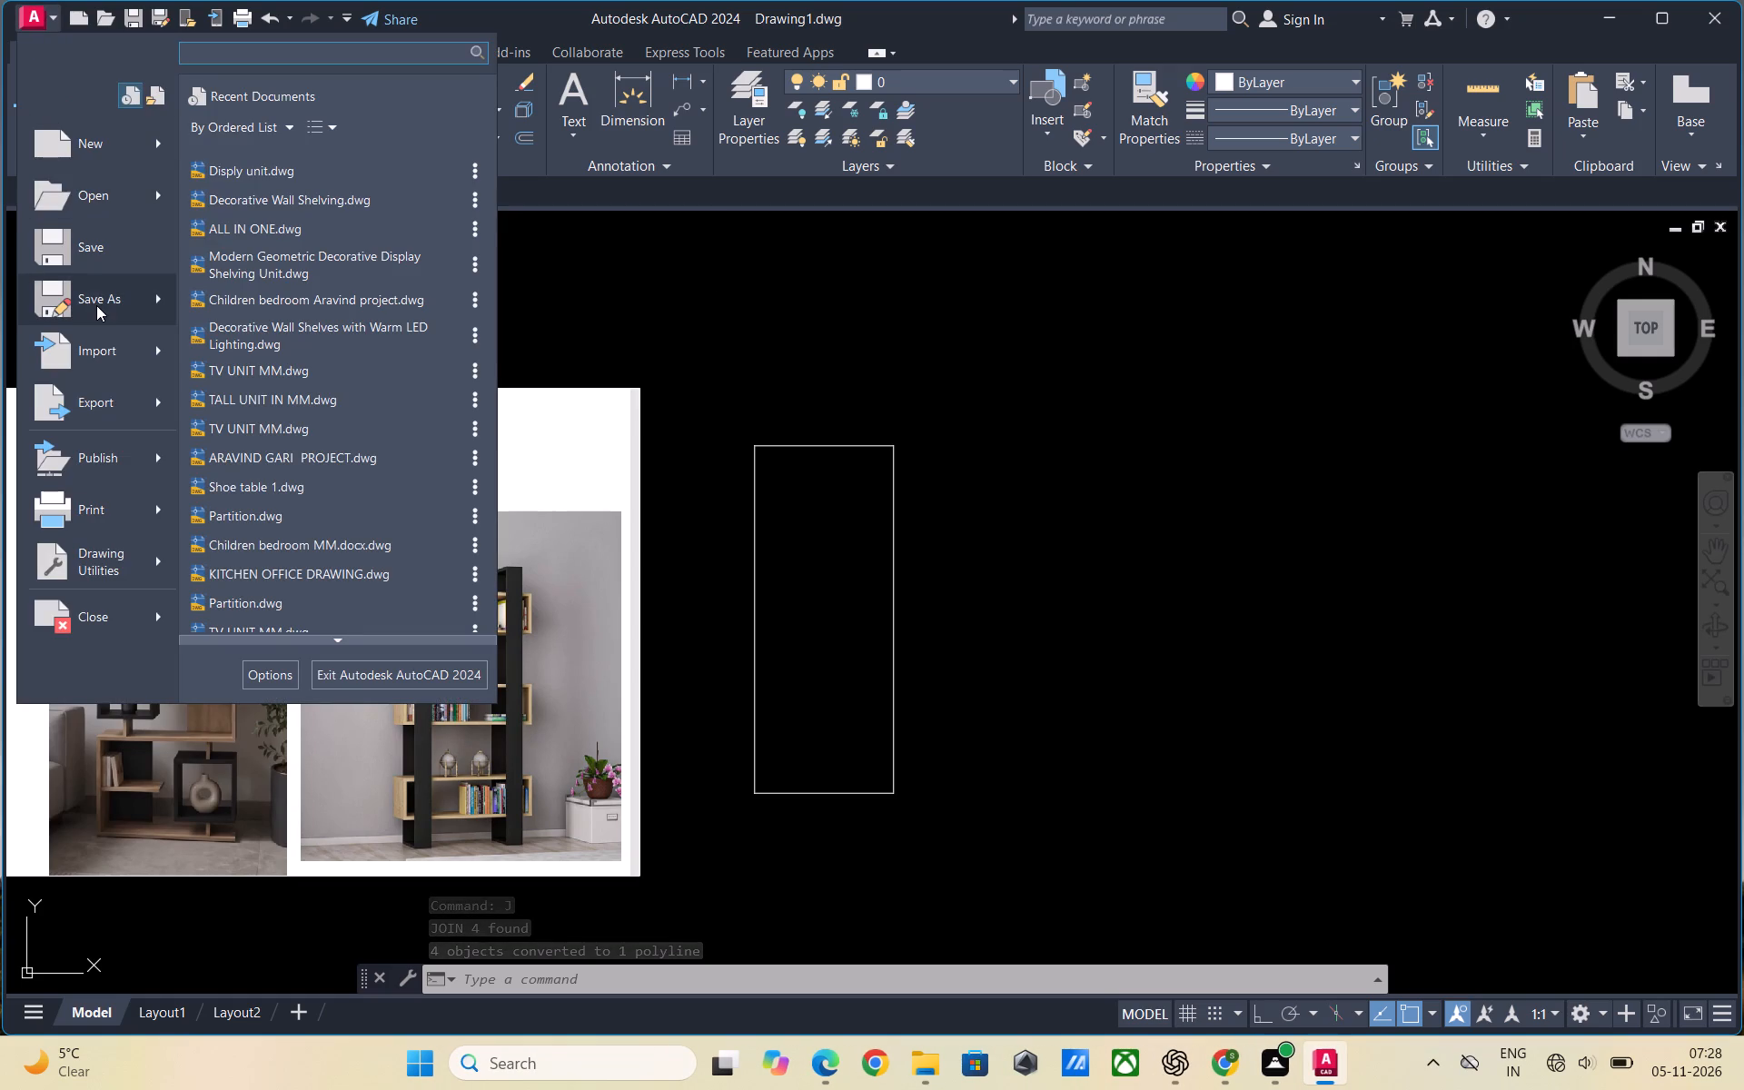
pyautogui.click(96, 305)
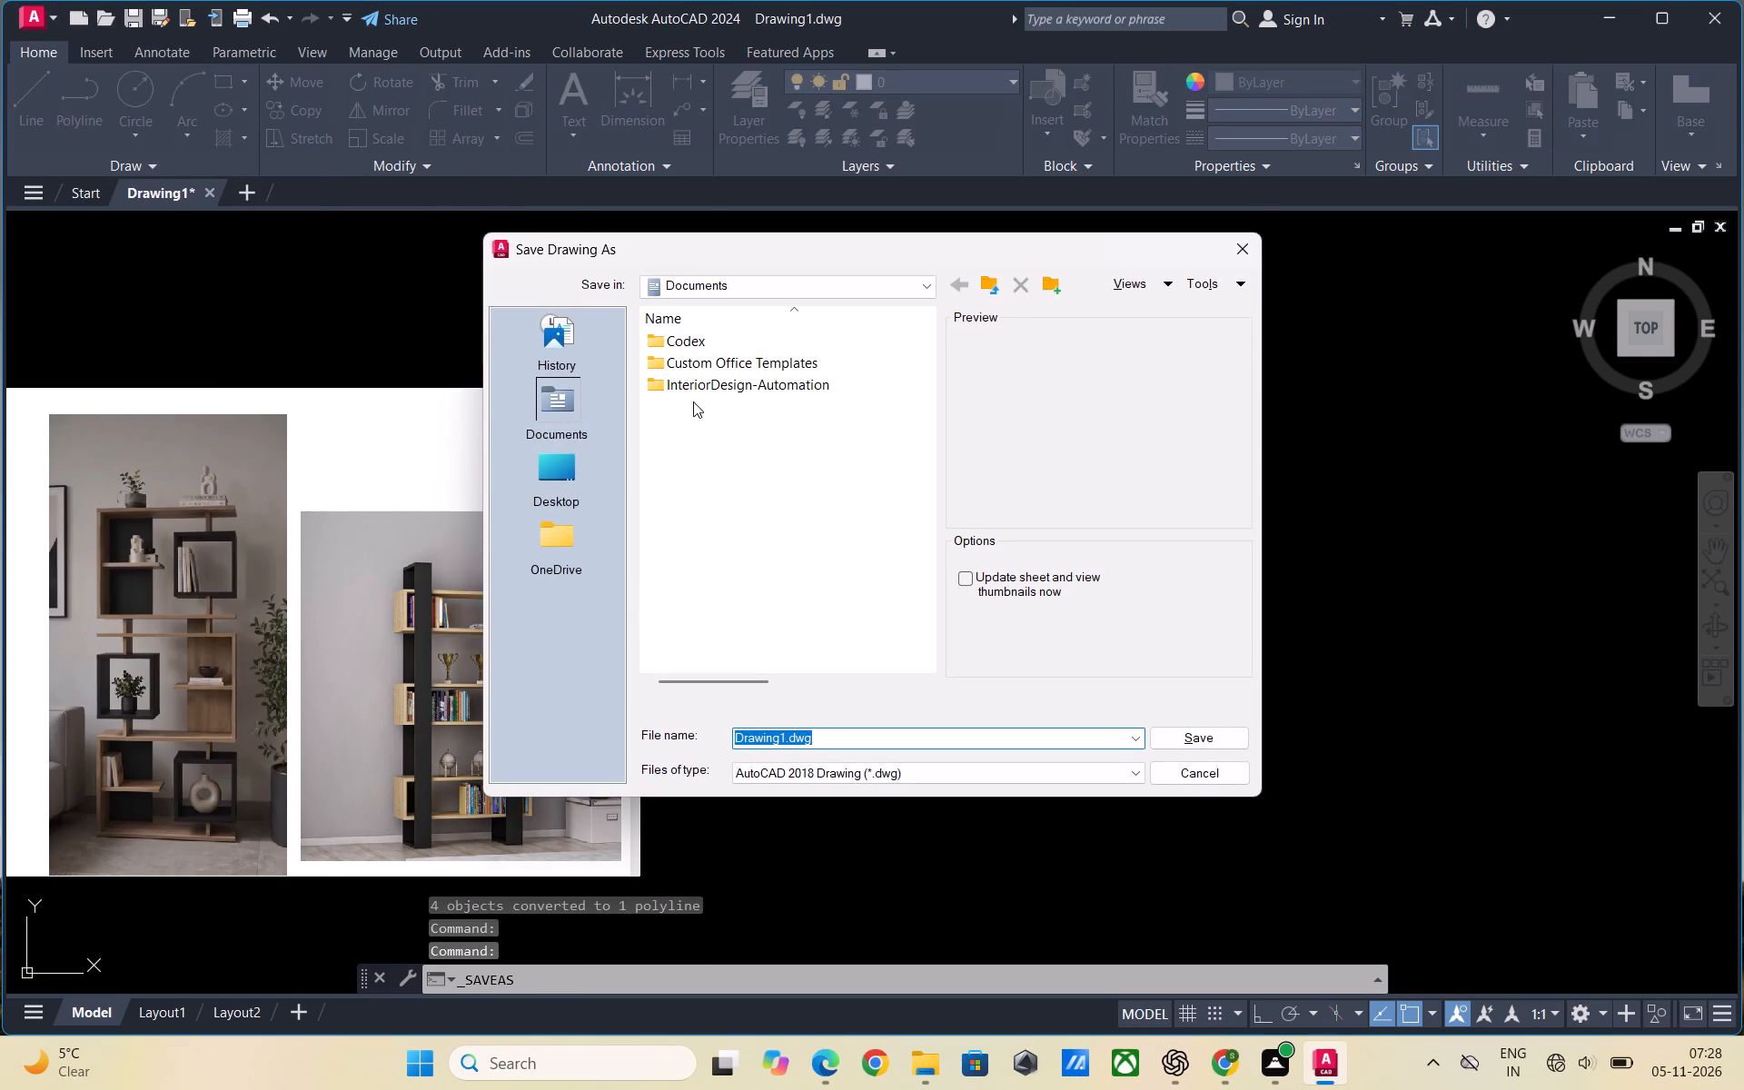
pyautogui.doubleClick(545, 480)
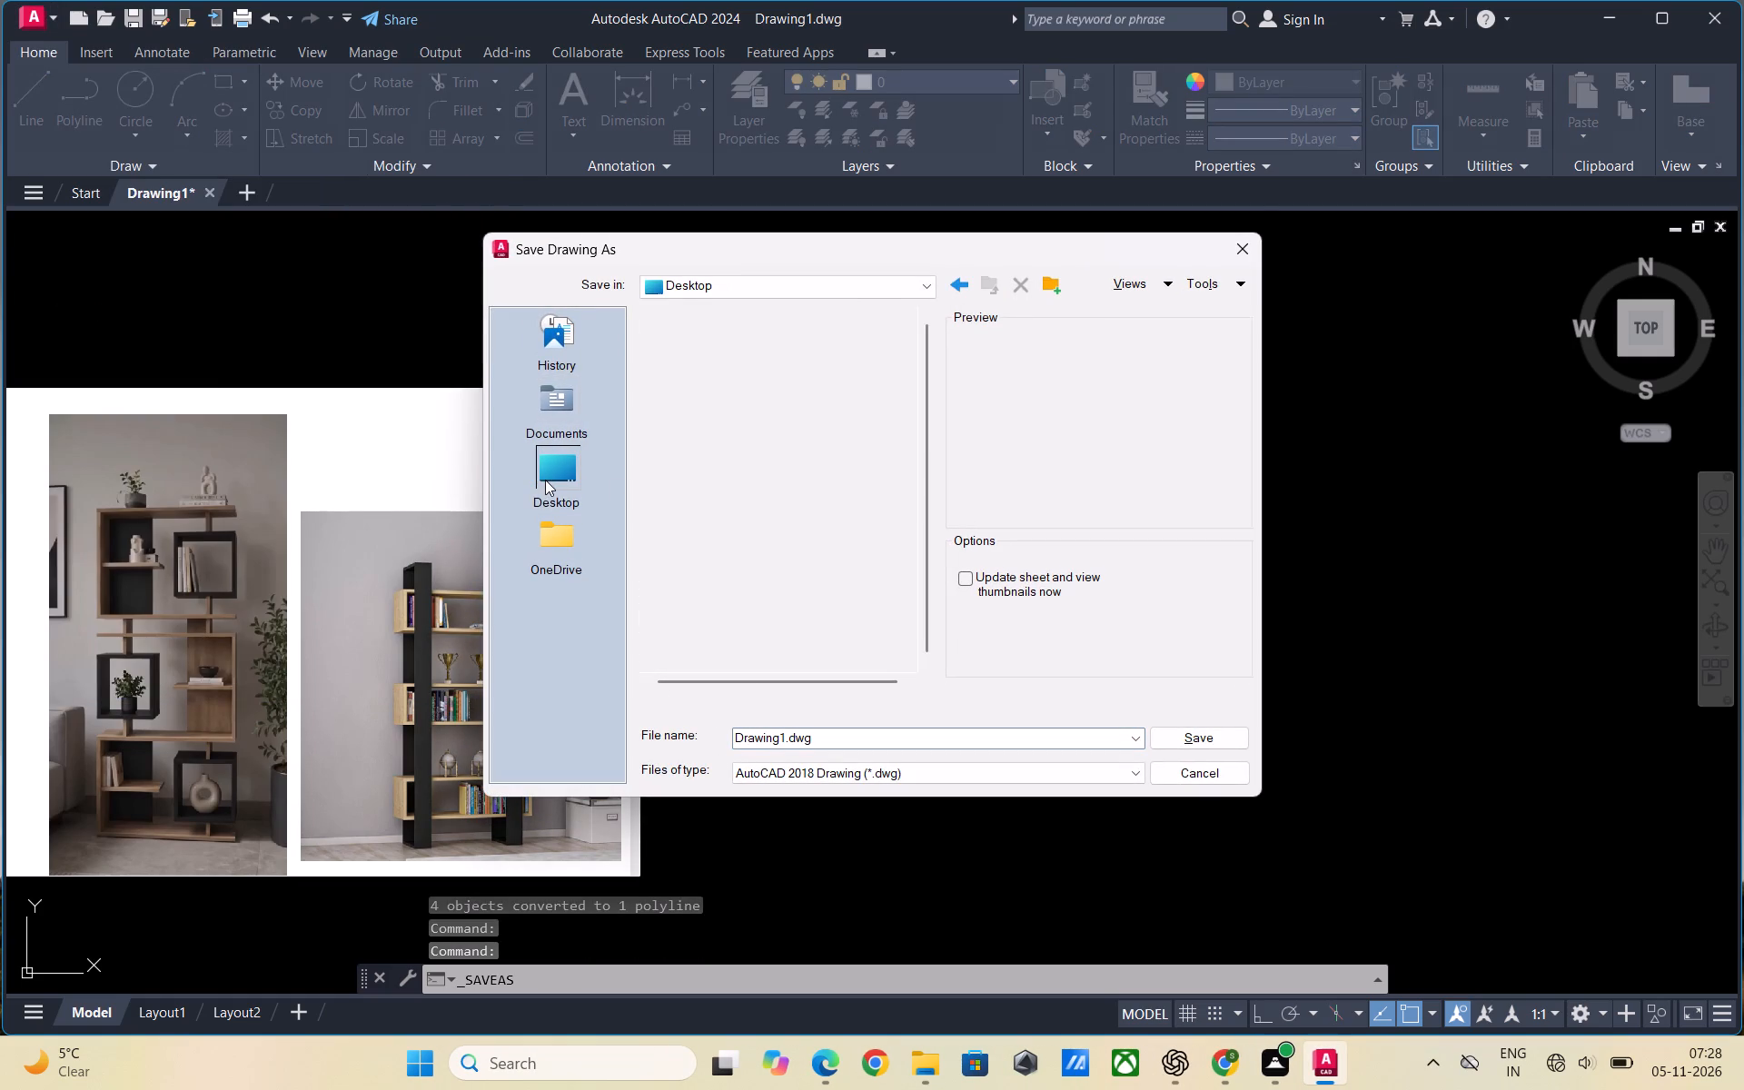
pyautogui.doubleClick(707, 359)
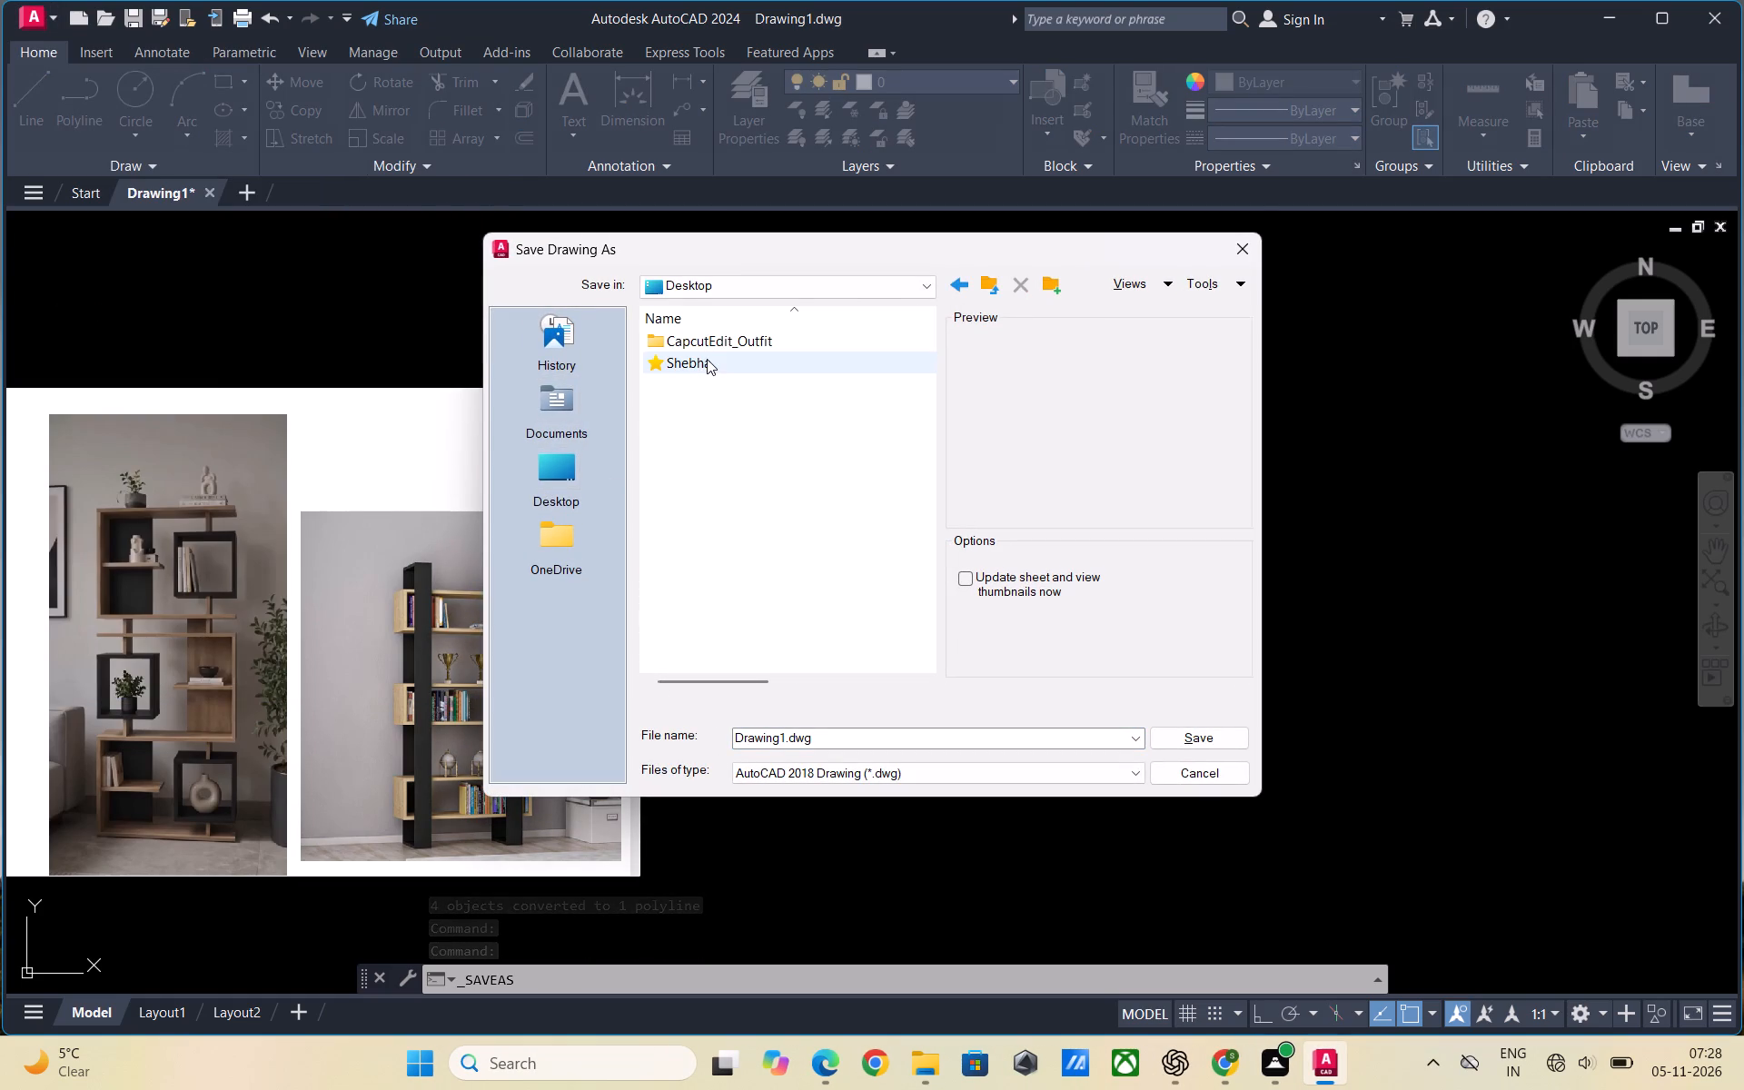
pyautogui.doubleClick(705, 366)
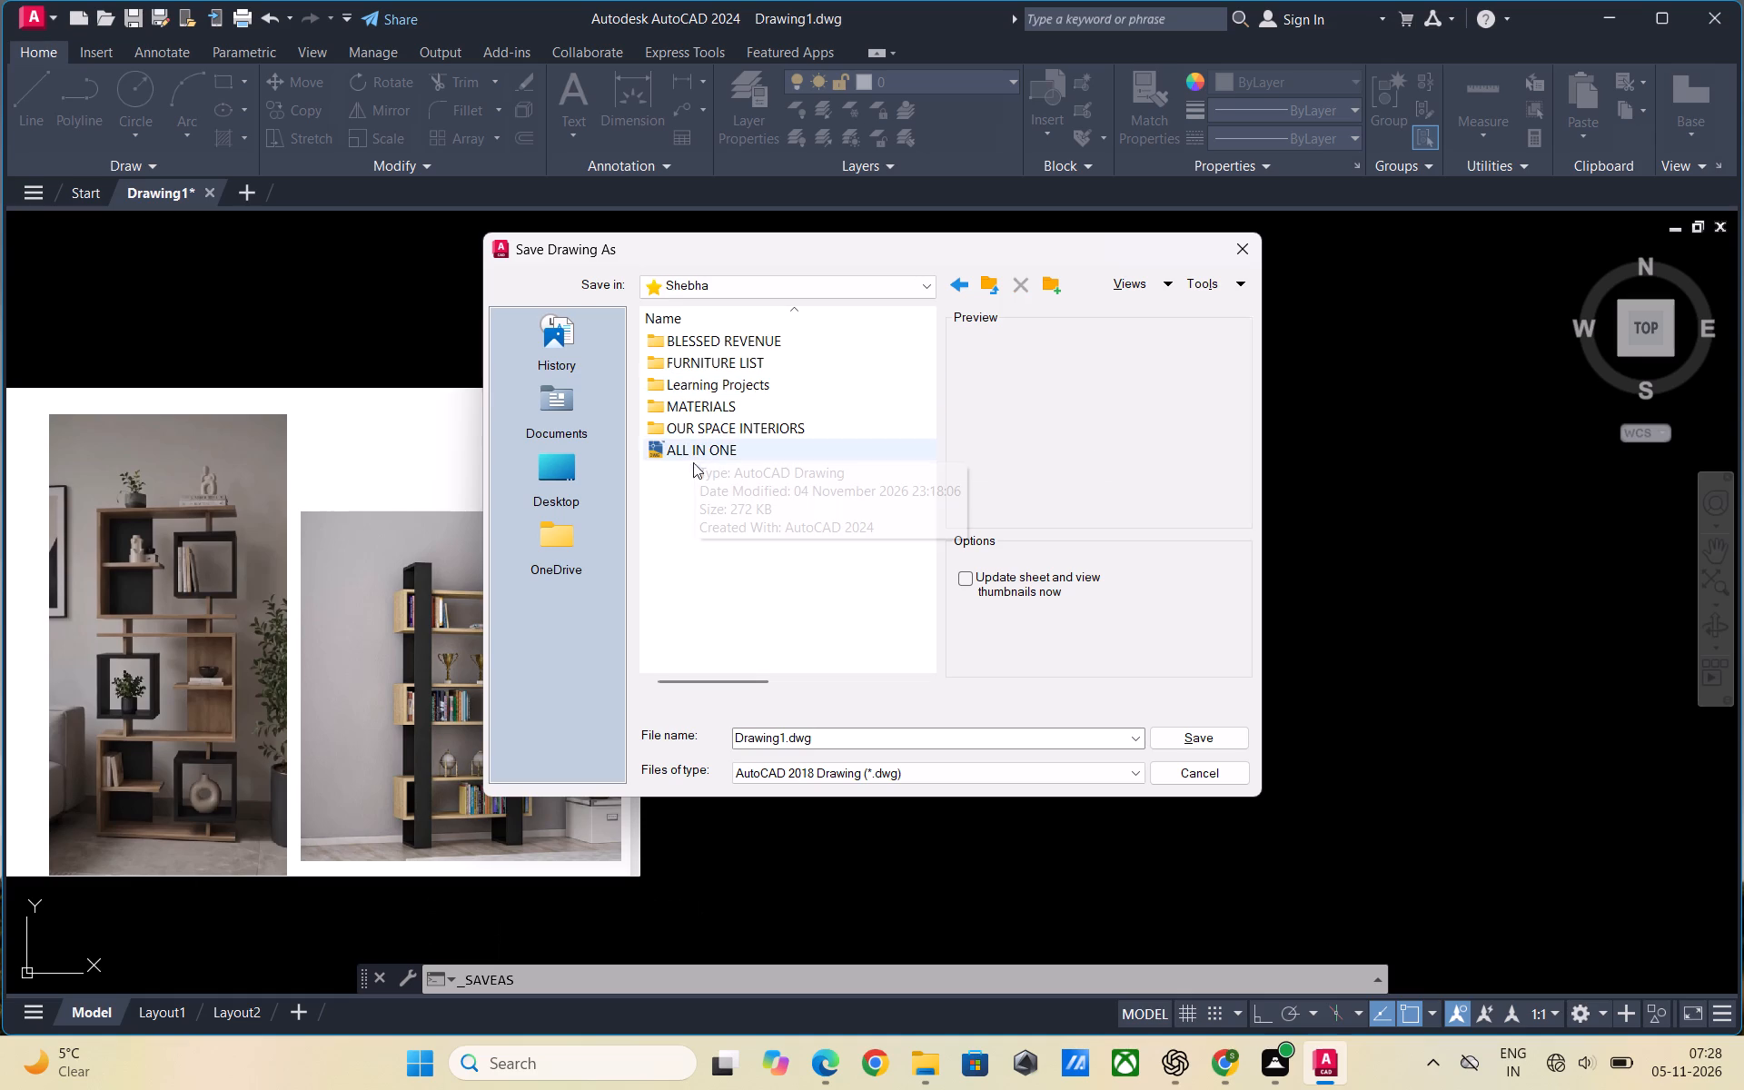
pyautogui.doubleClick(740, 342)
pyautogui.doubleClick(730, 359)
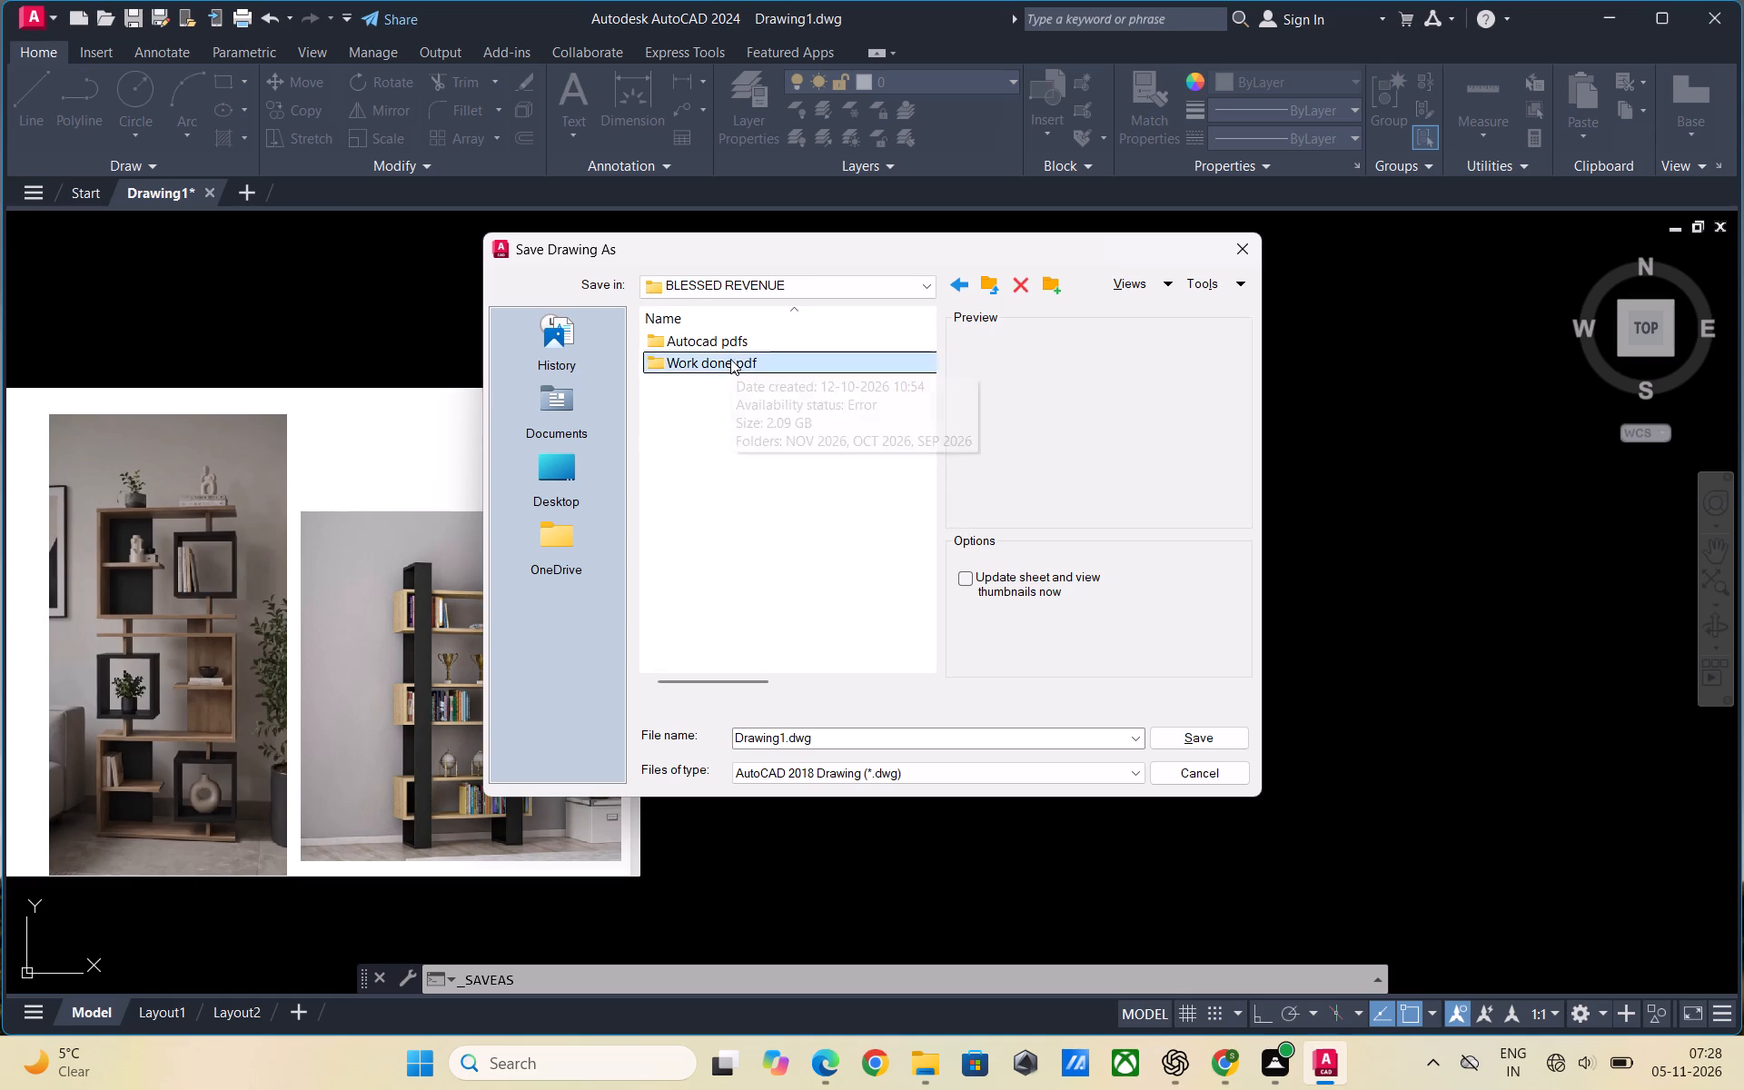
pyautogui.doubleClick(701, 344)
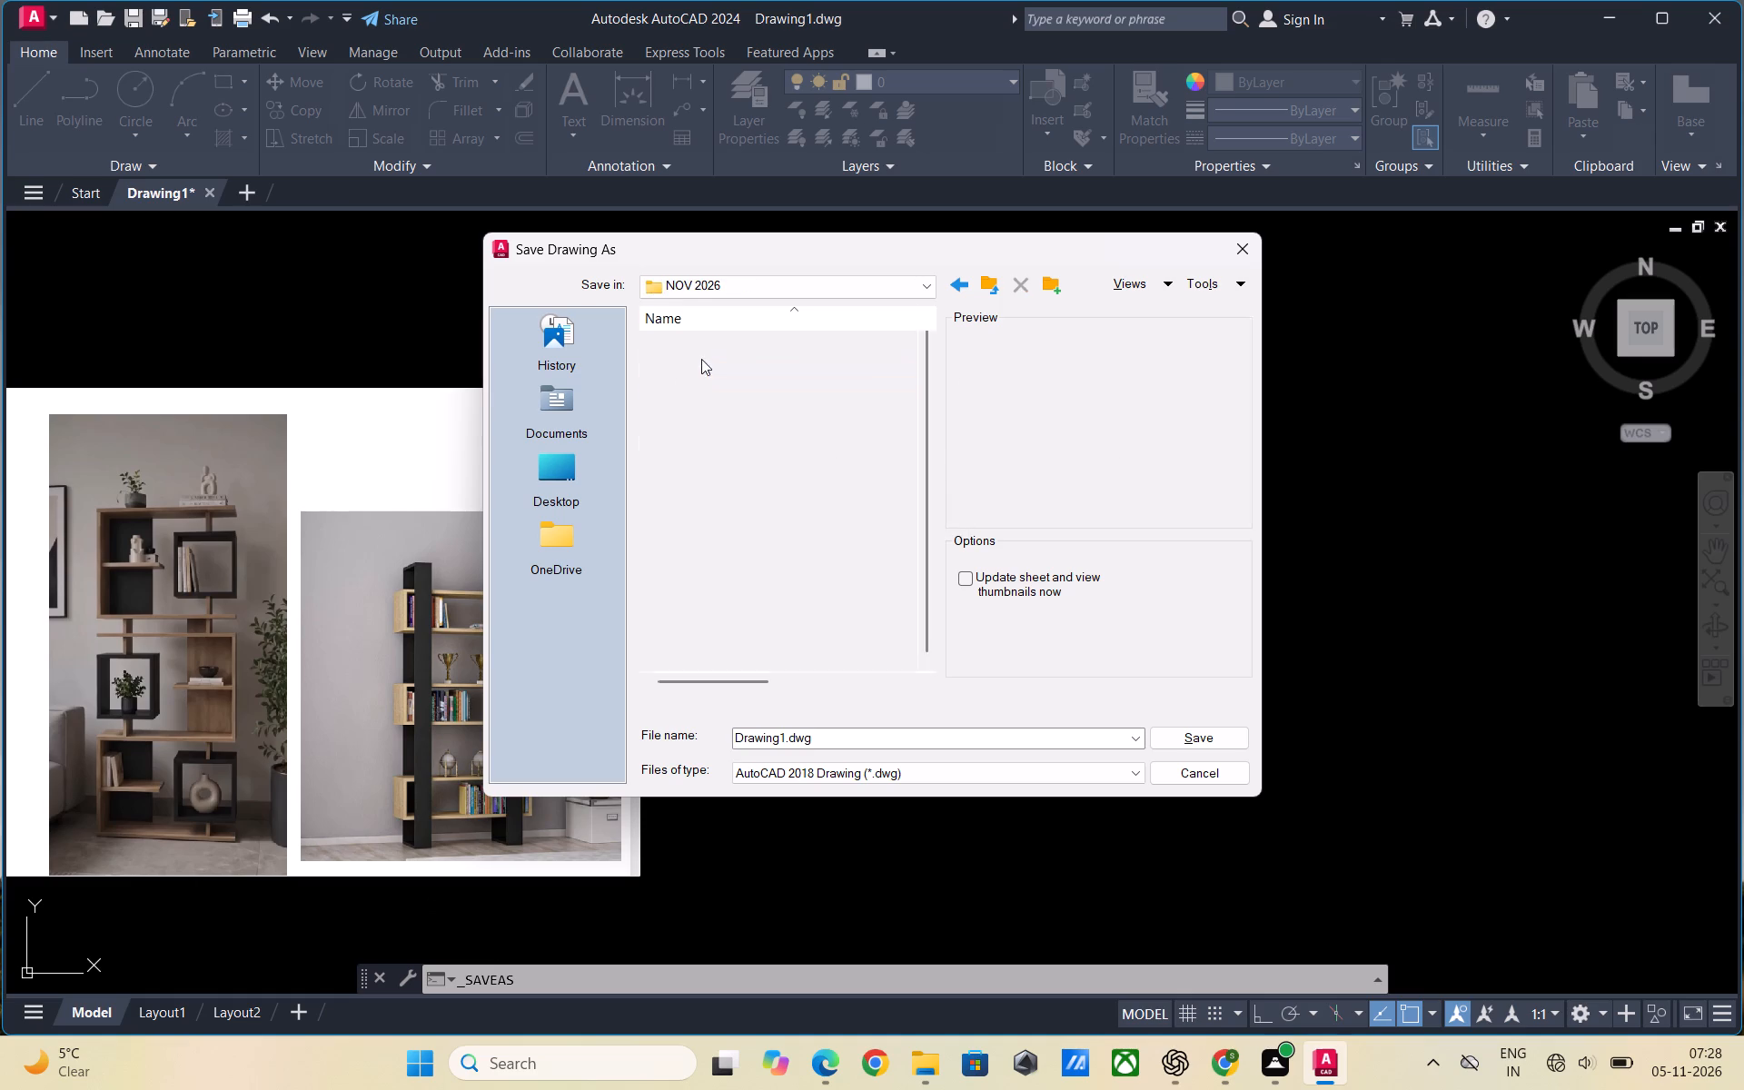
pyautogui.doubleClick(706, 431)
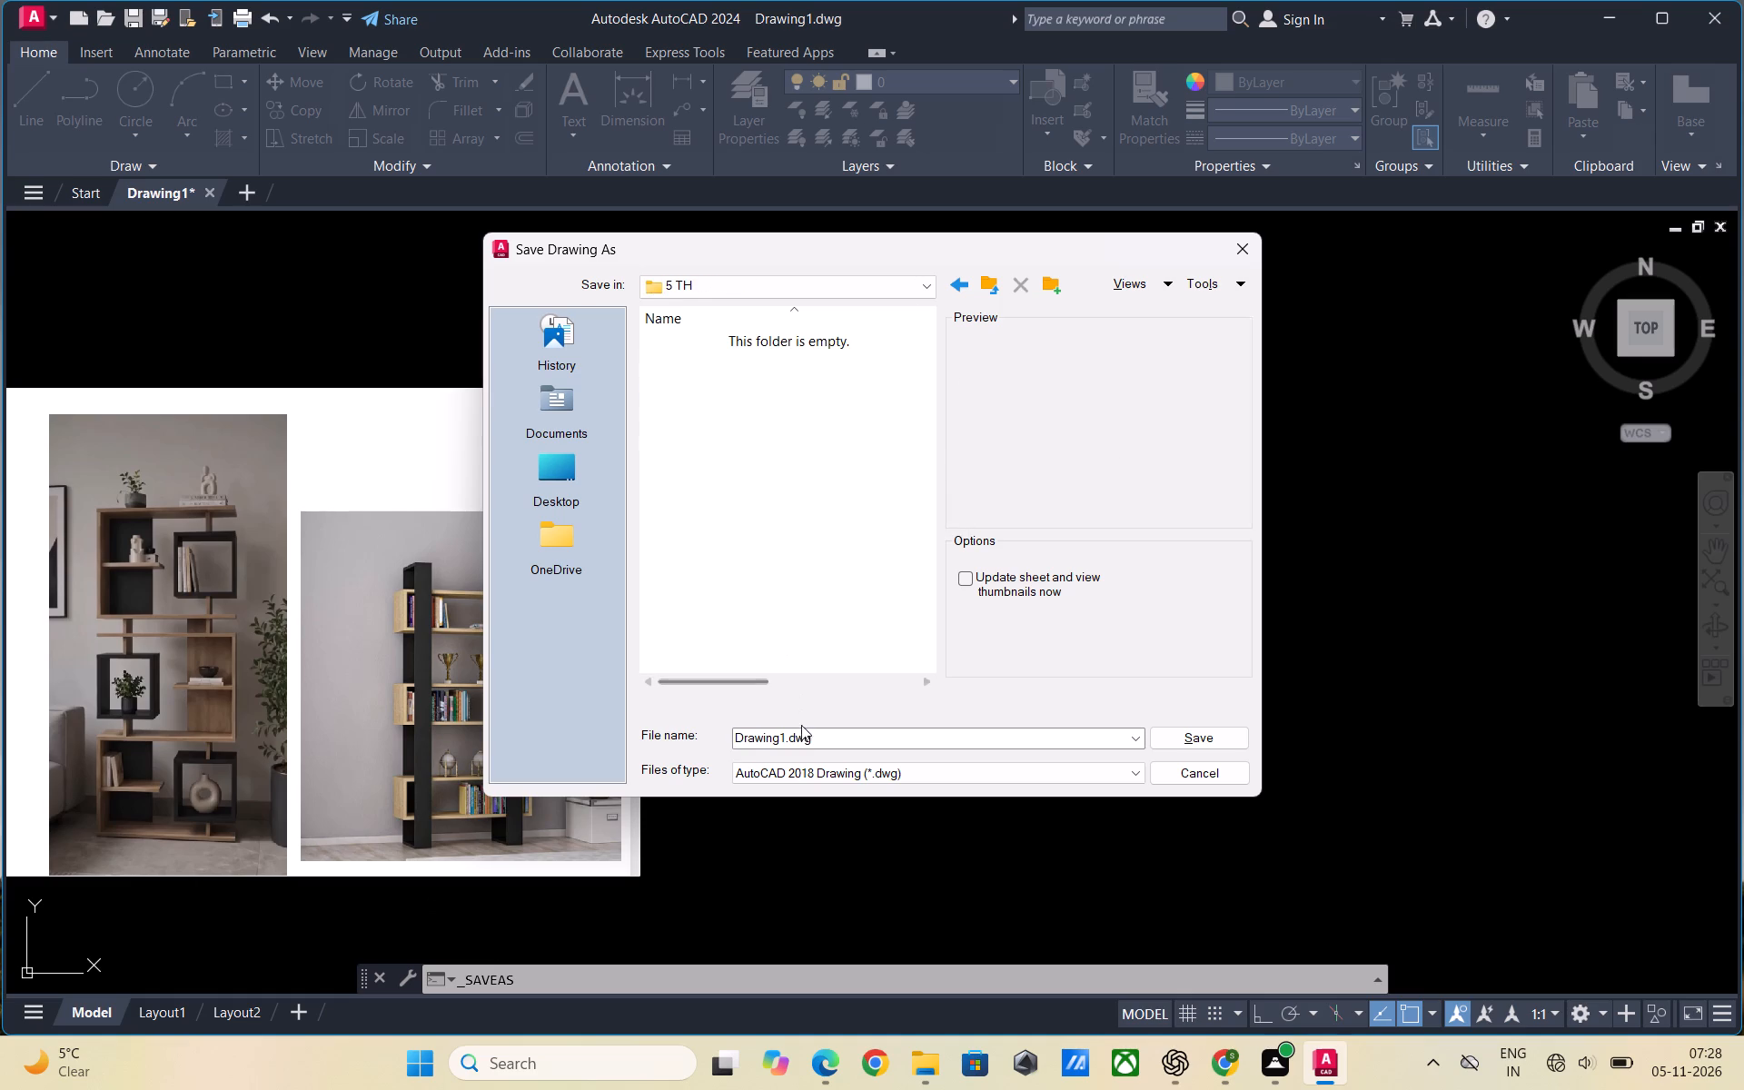
# Copy the title "Modern Geometric Display Bookshelves" from the ChatGPT chat in Chrome and save the AutoCAD drawing under that file name.
pyautogui.click(818, 739)
pyautogui.press('Delete')
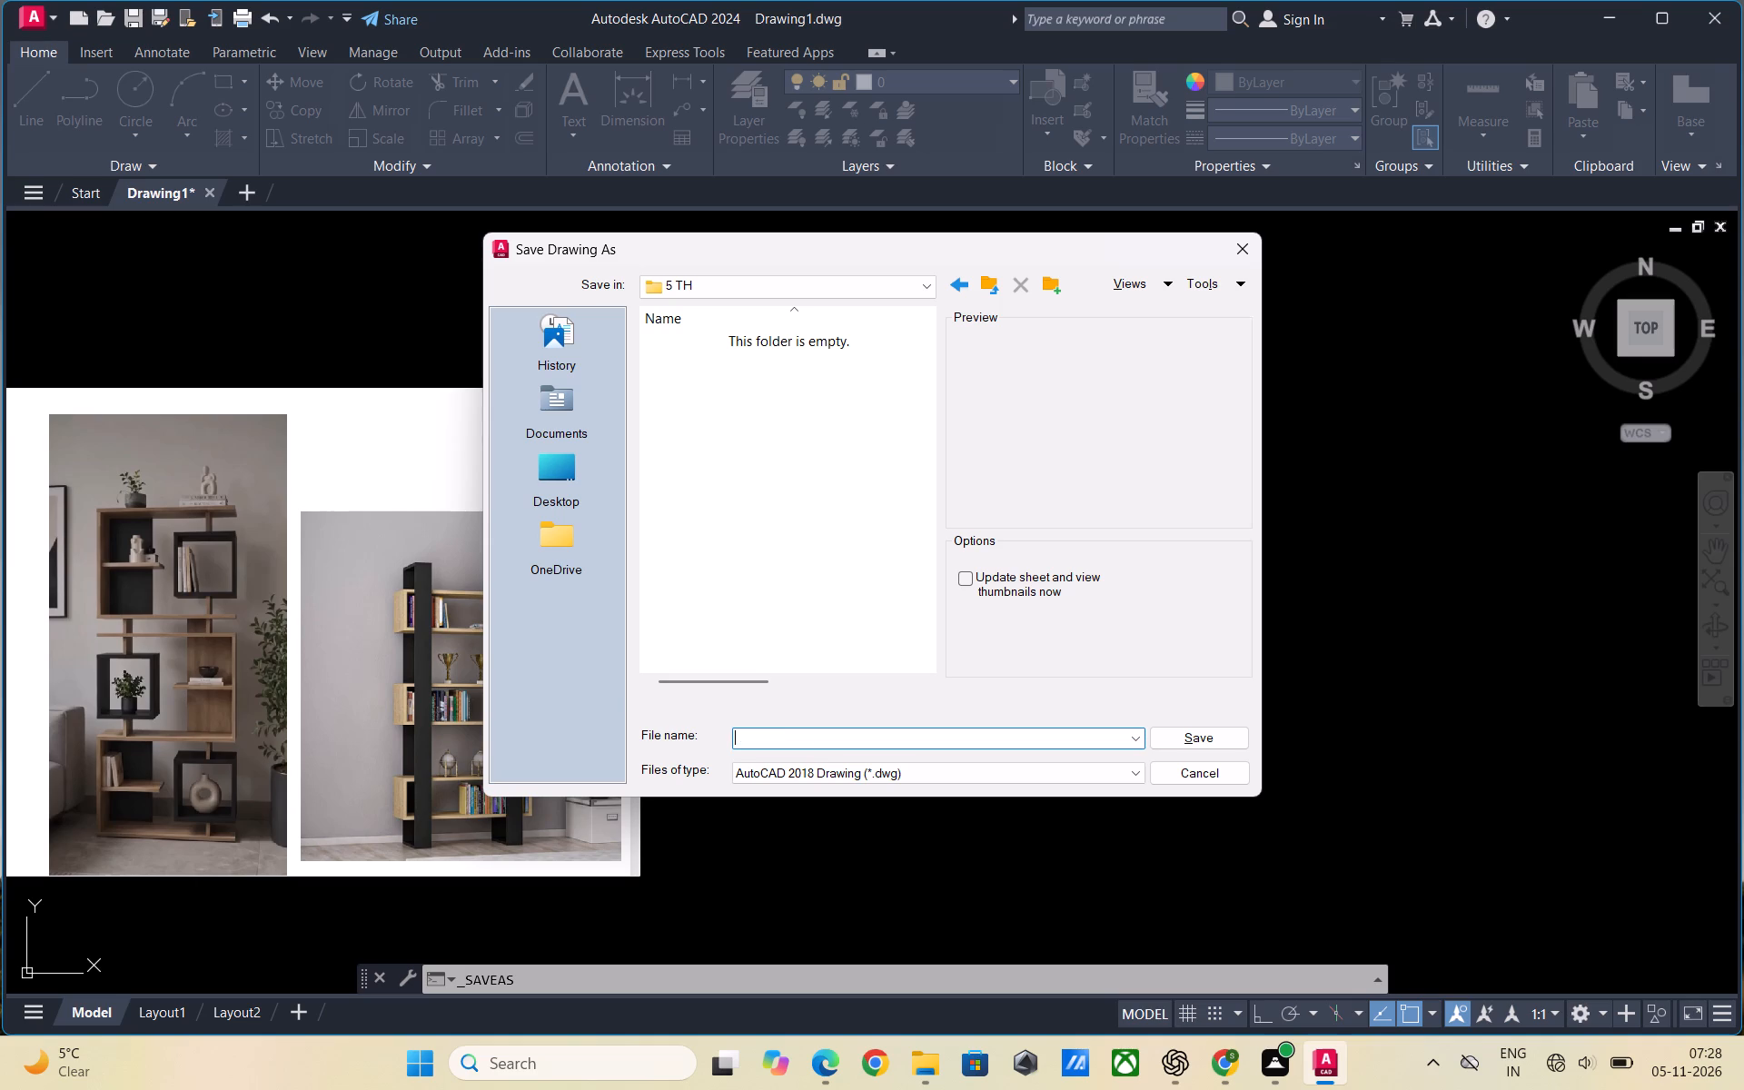
pyautogui.click(1214, 1055)
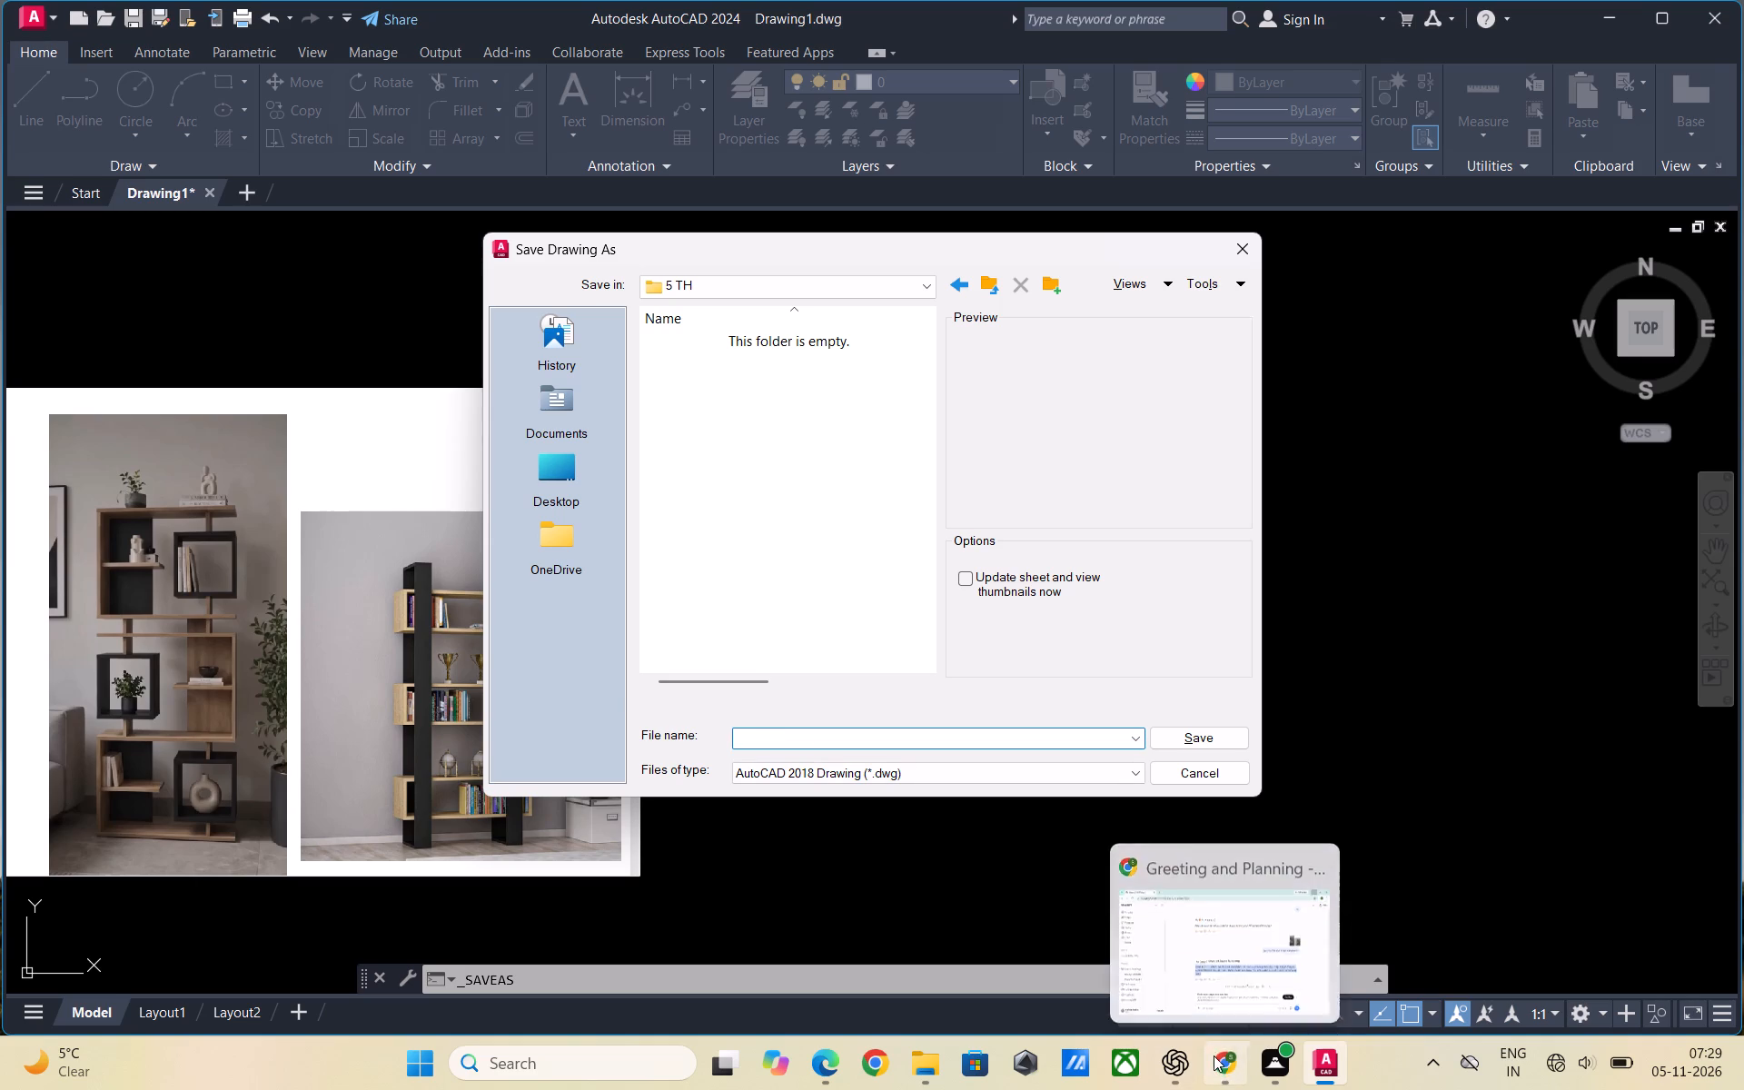
pyautogui.click(837, 595)
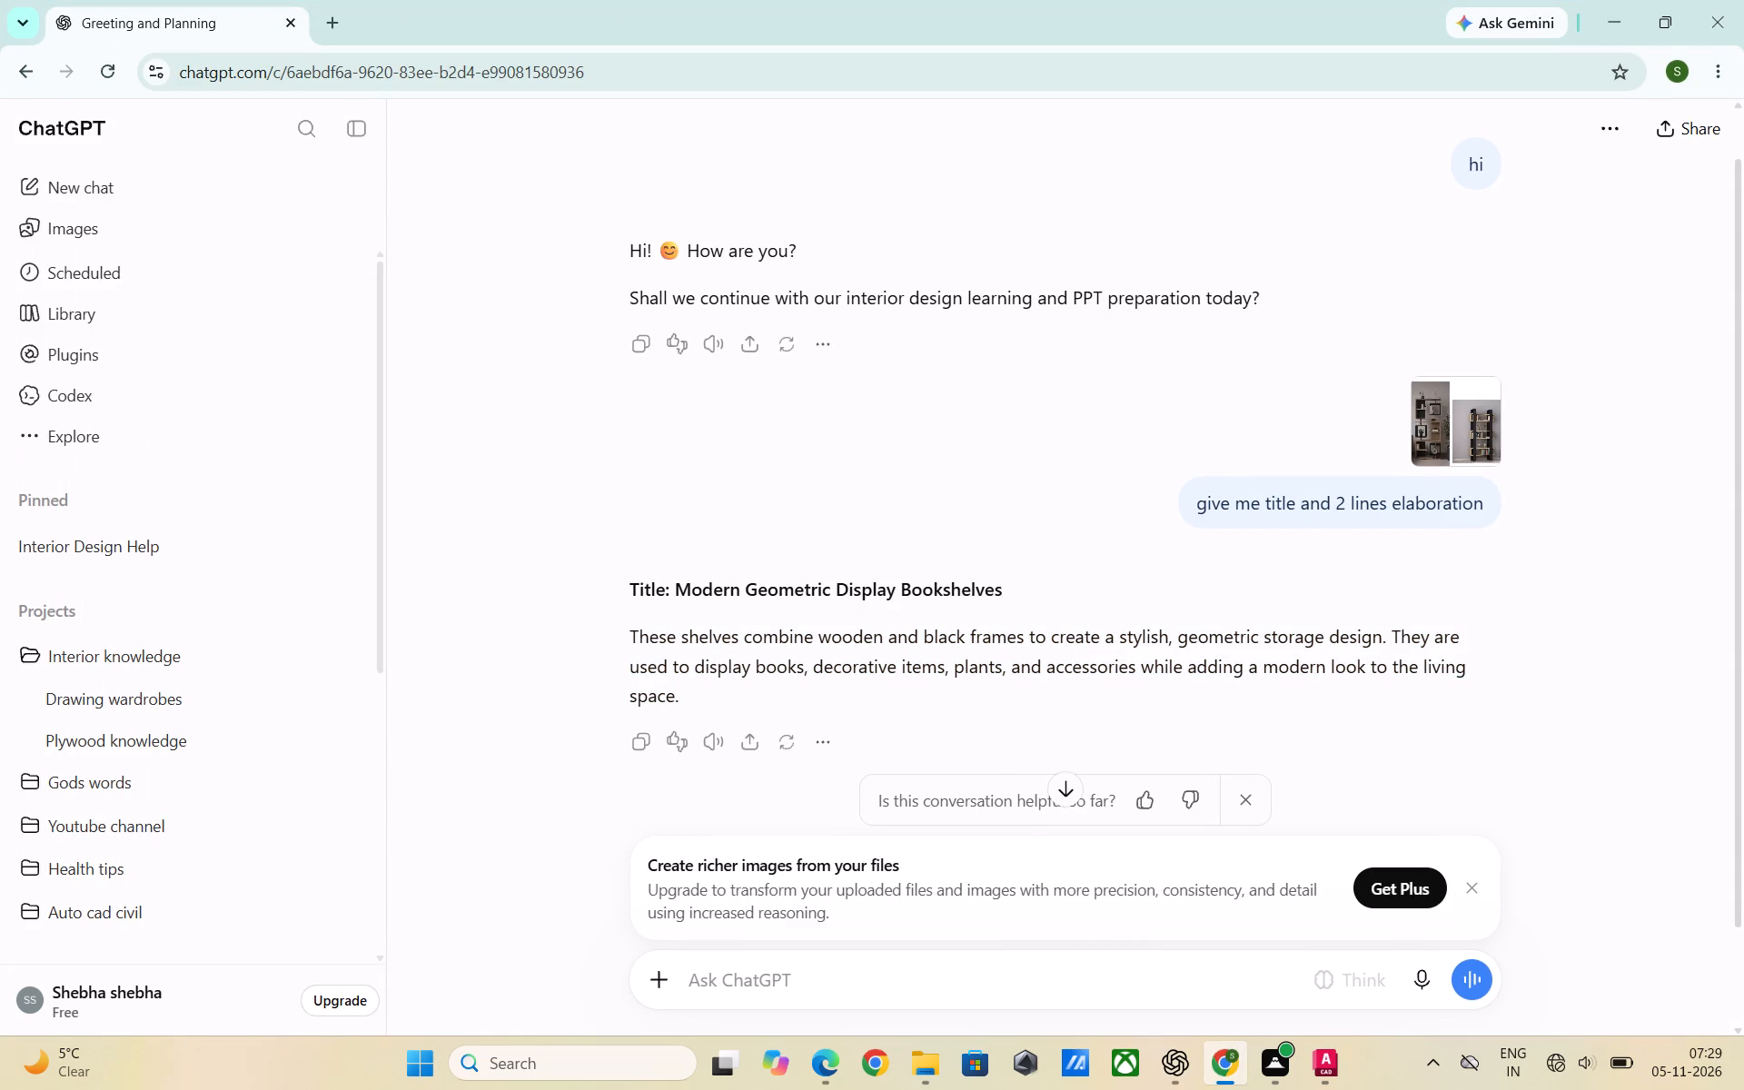
pyautogui.moveTo(675, 584); pyautogui.dragTo(1030, 590)
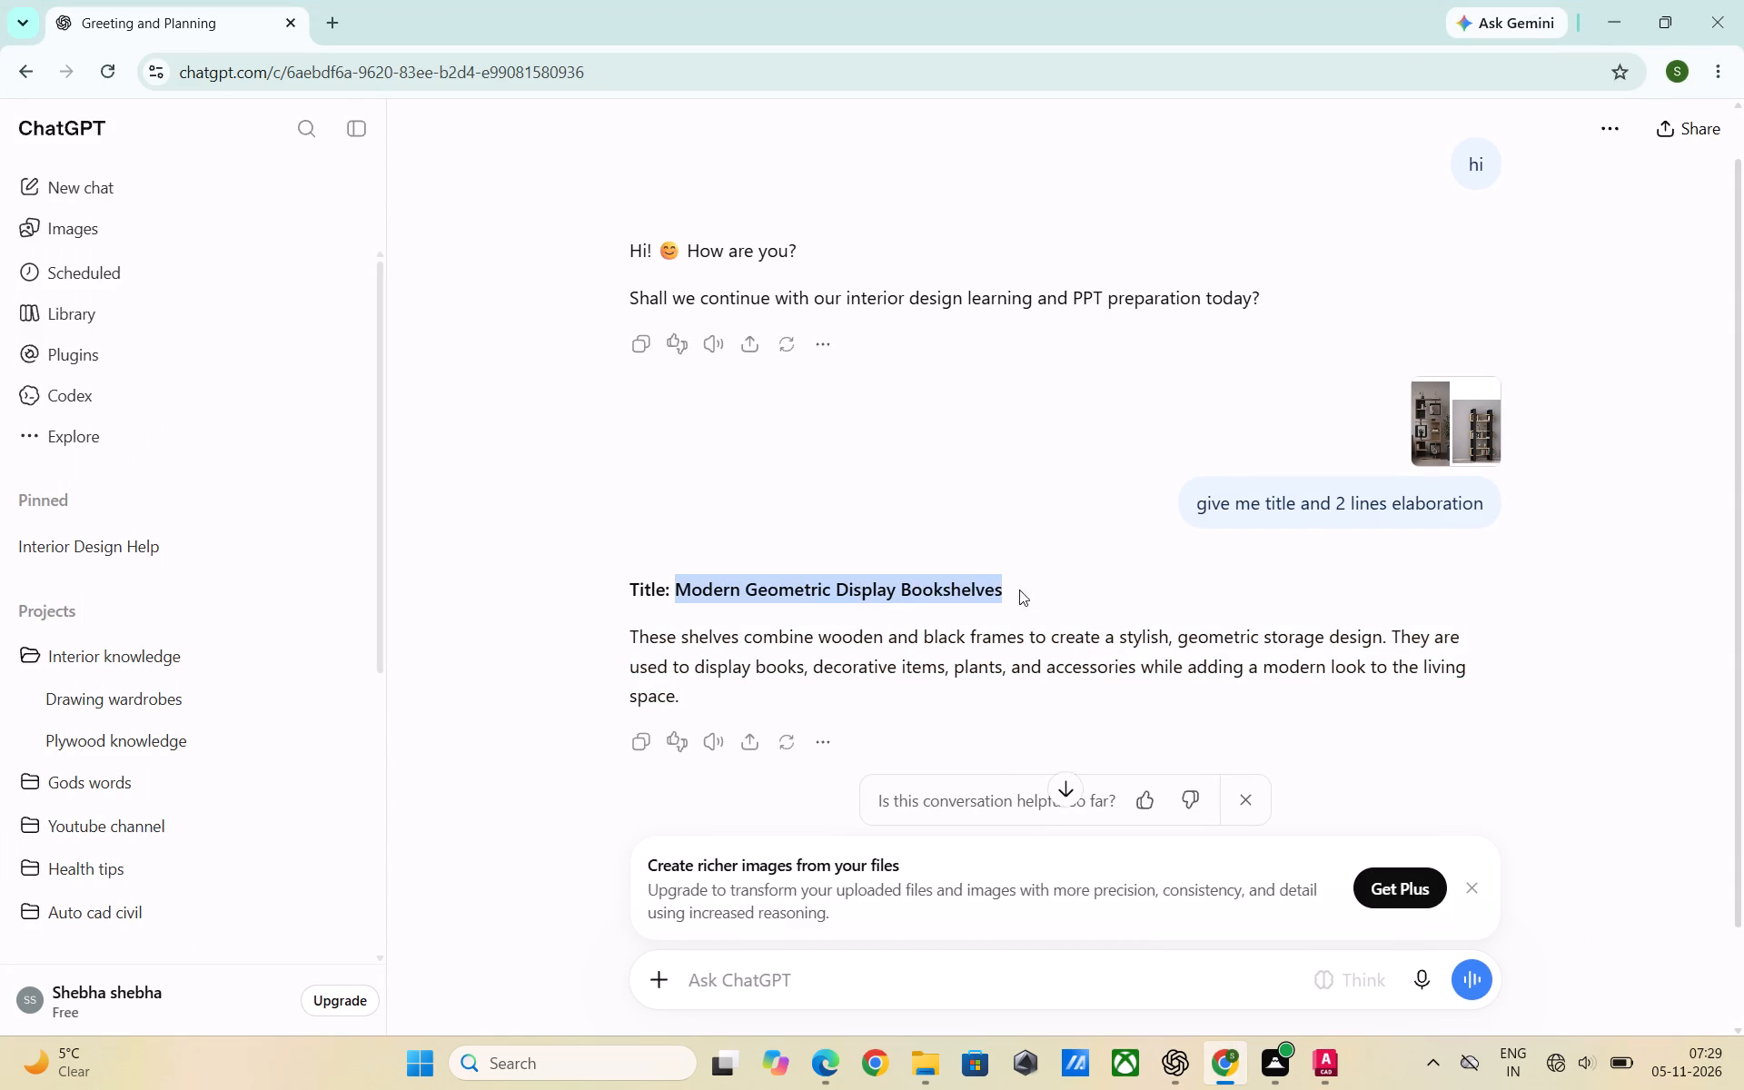
pyautogui.rightClick(972, 588)
pyautogui.click(1019, 614)
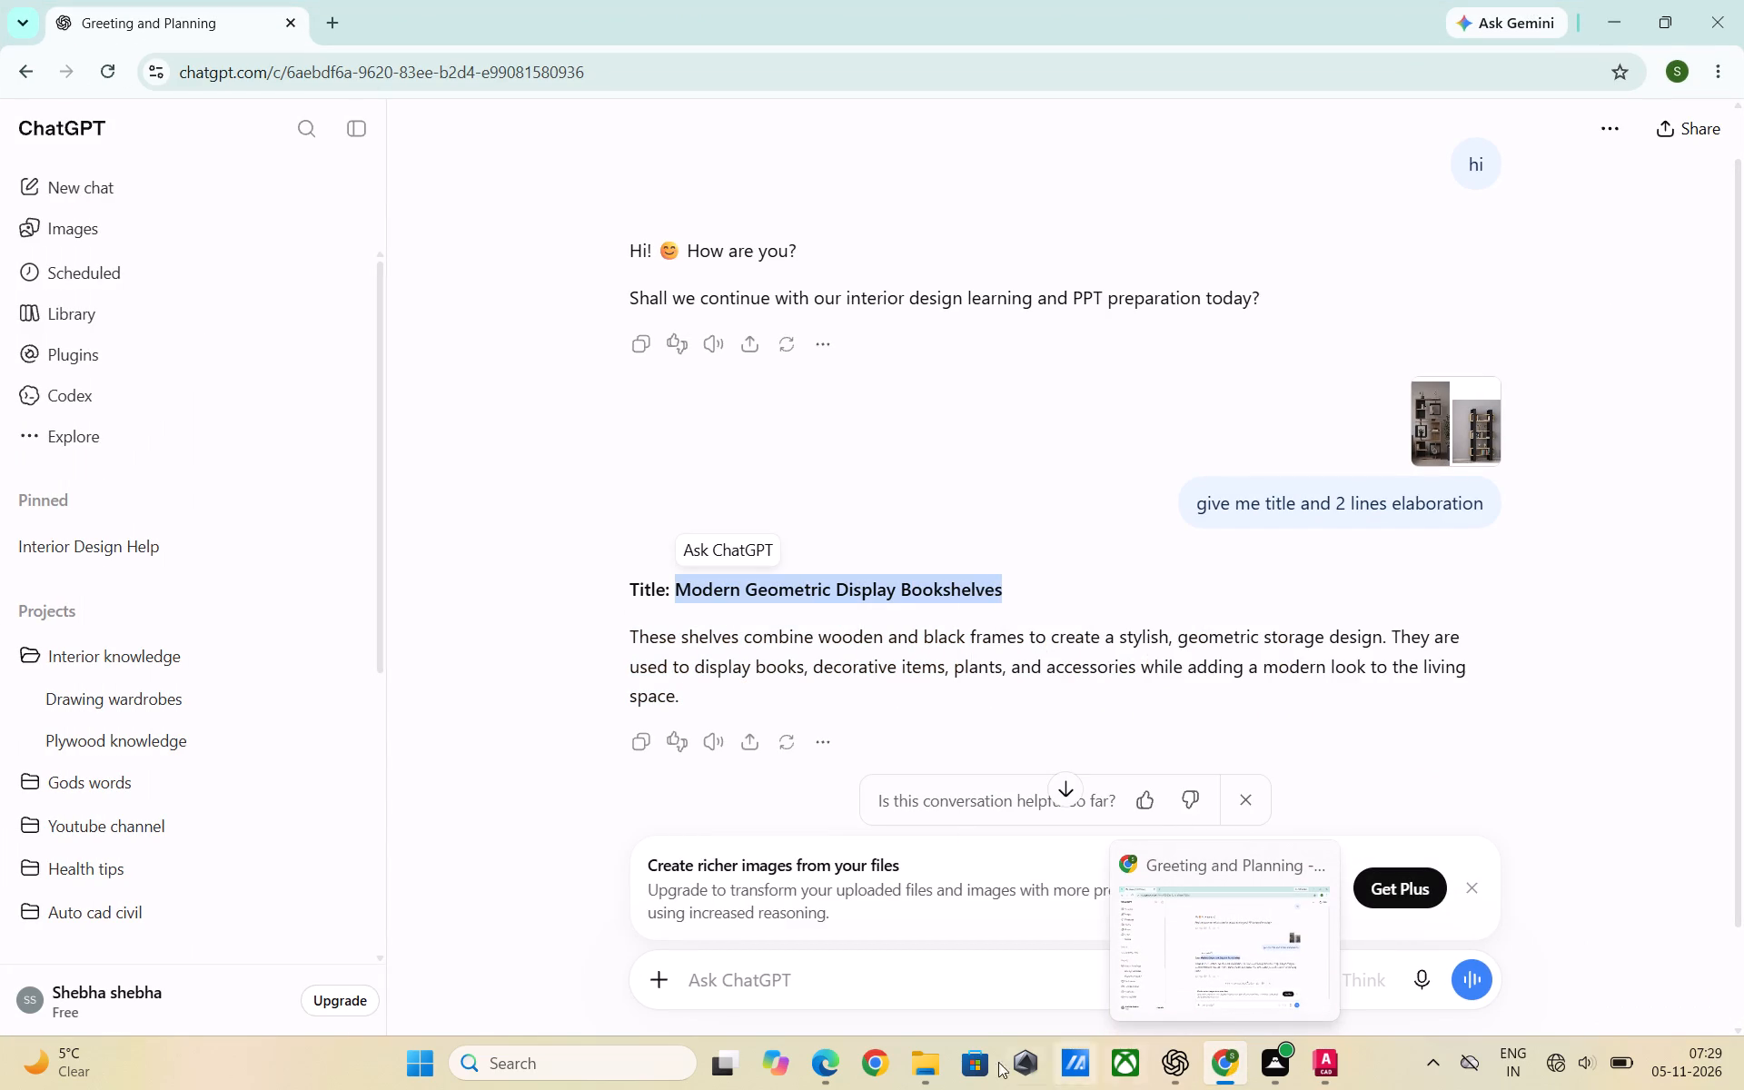
pyautogui.click(937, 1064)
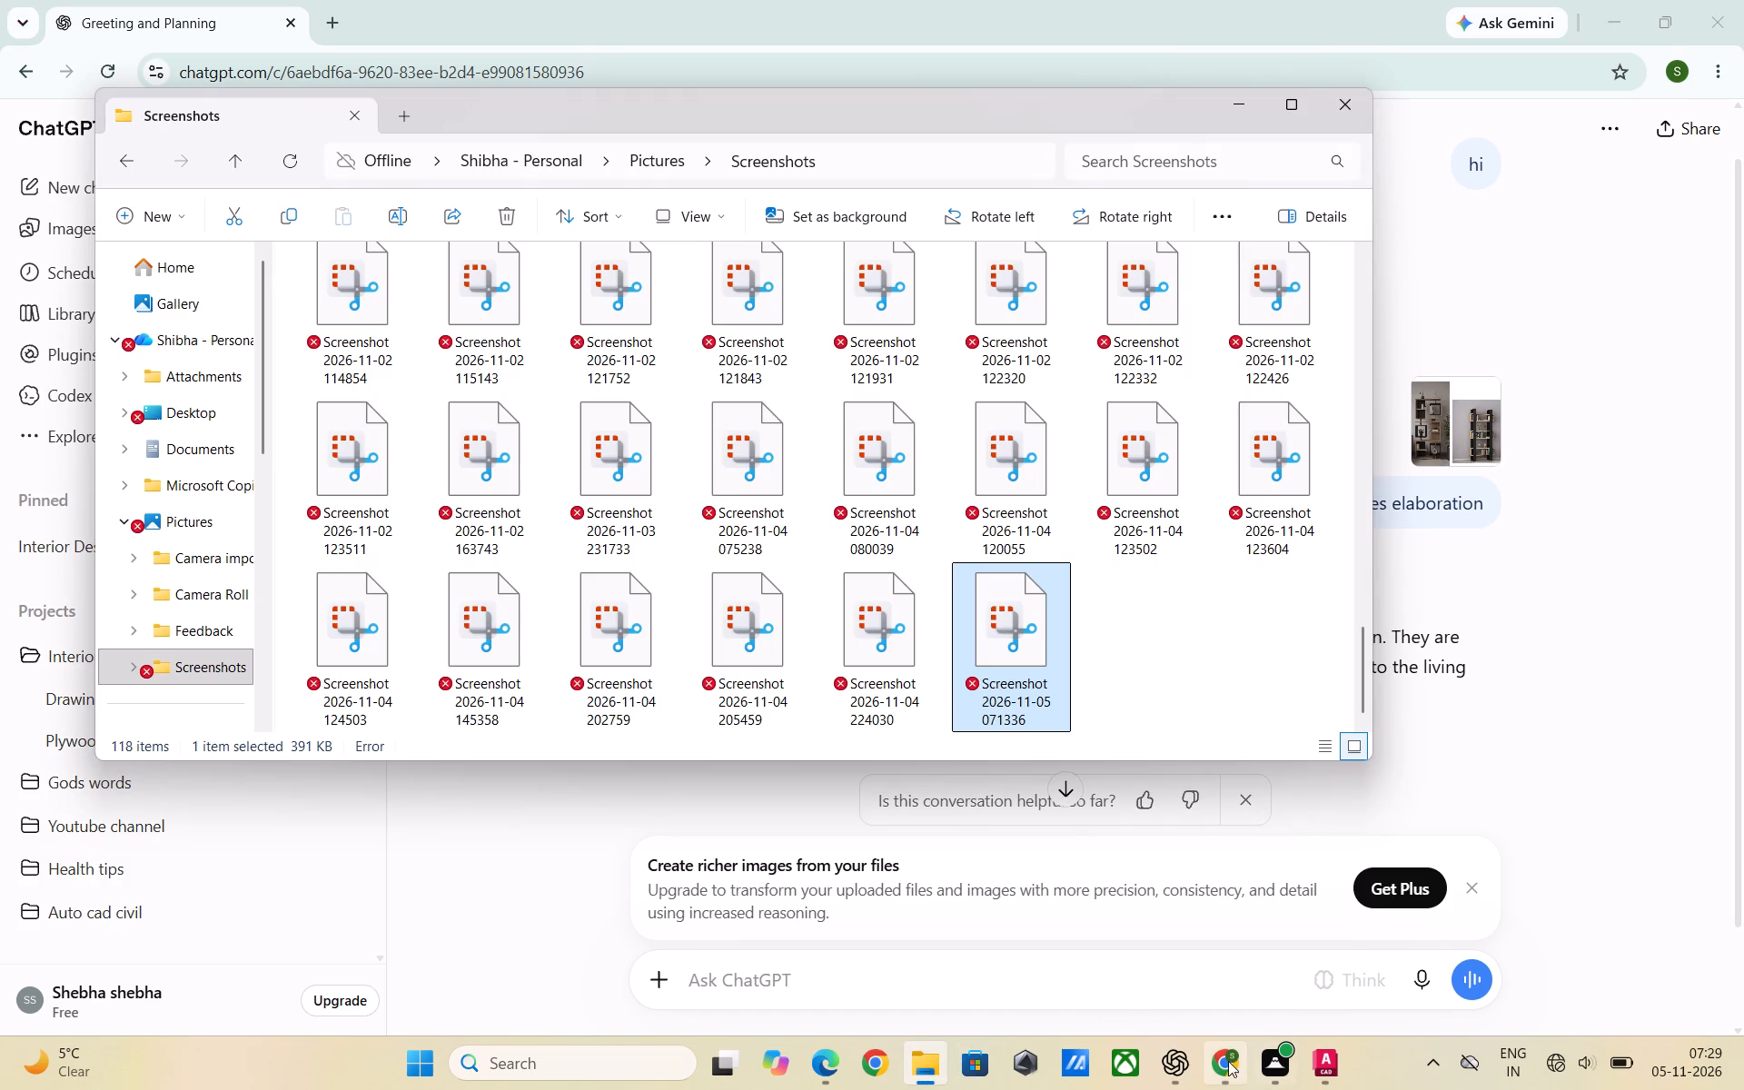
pyautogui.click(1223, 1064)
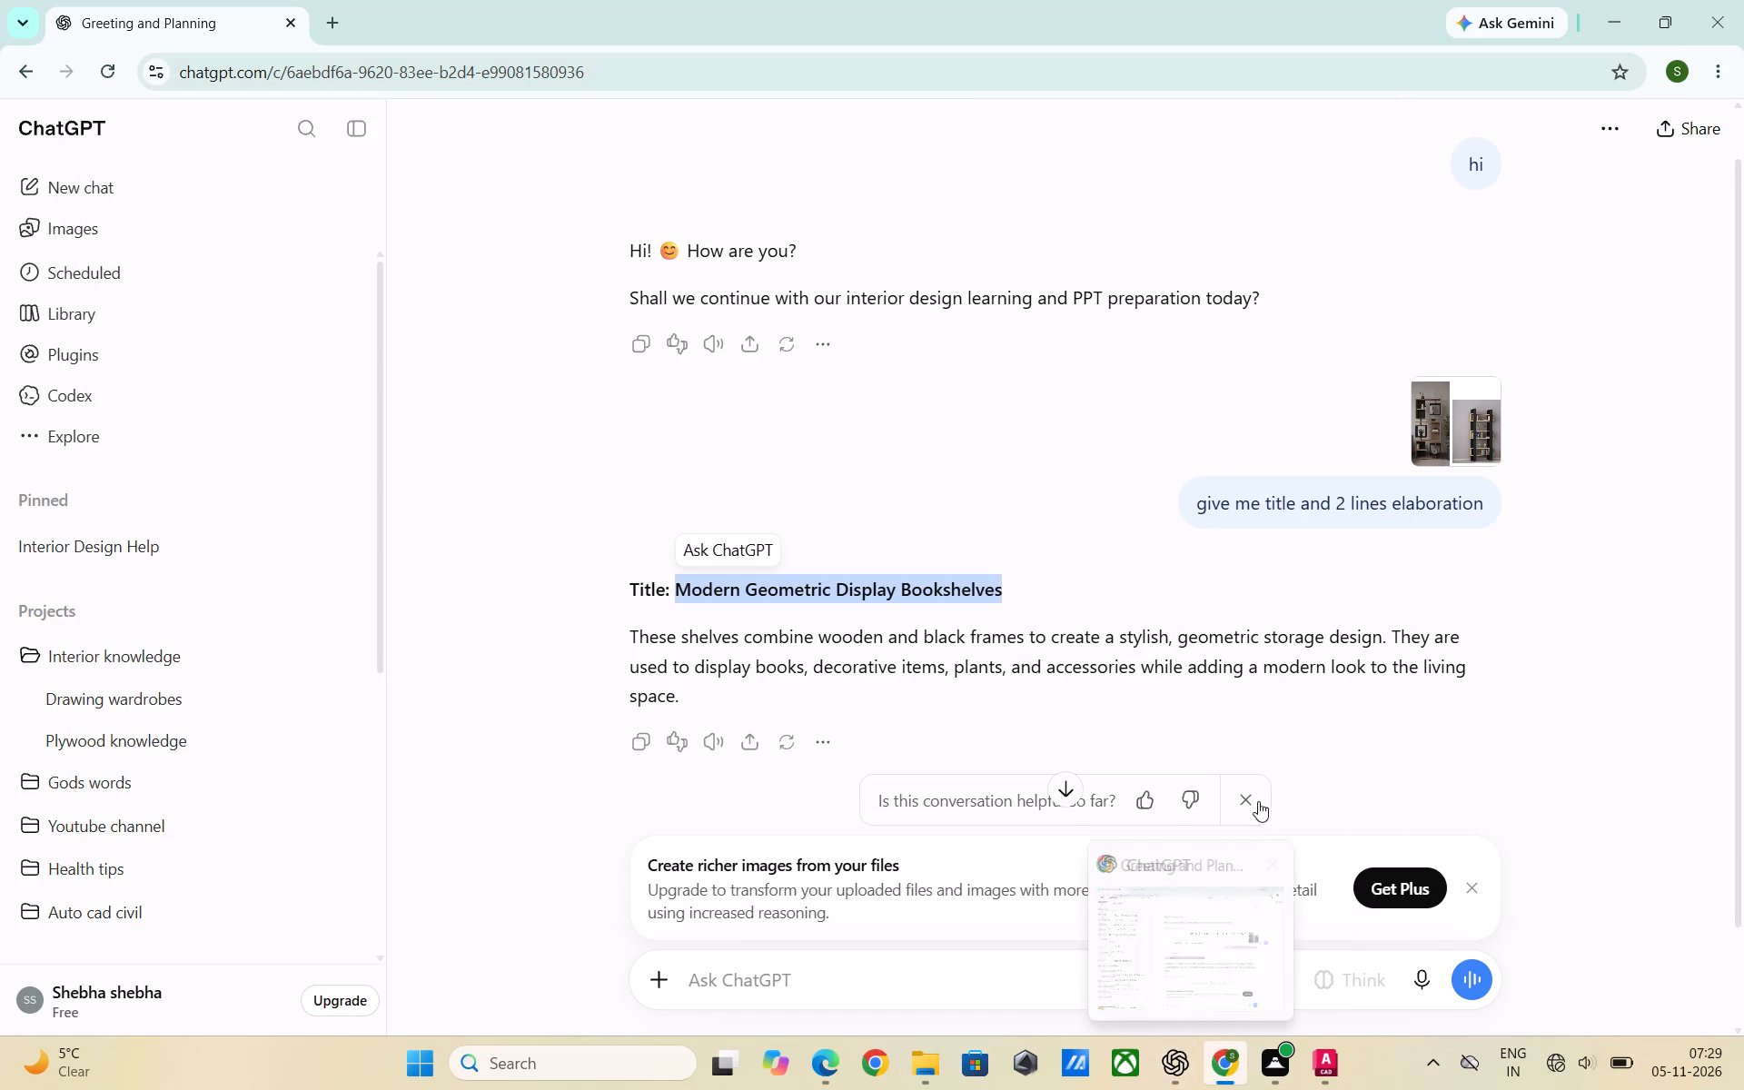
pyautogui.click(1319, 1056)
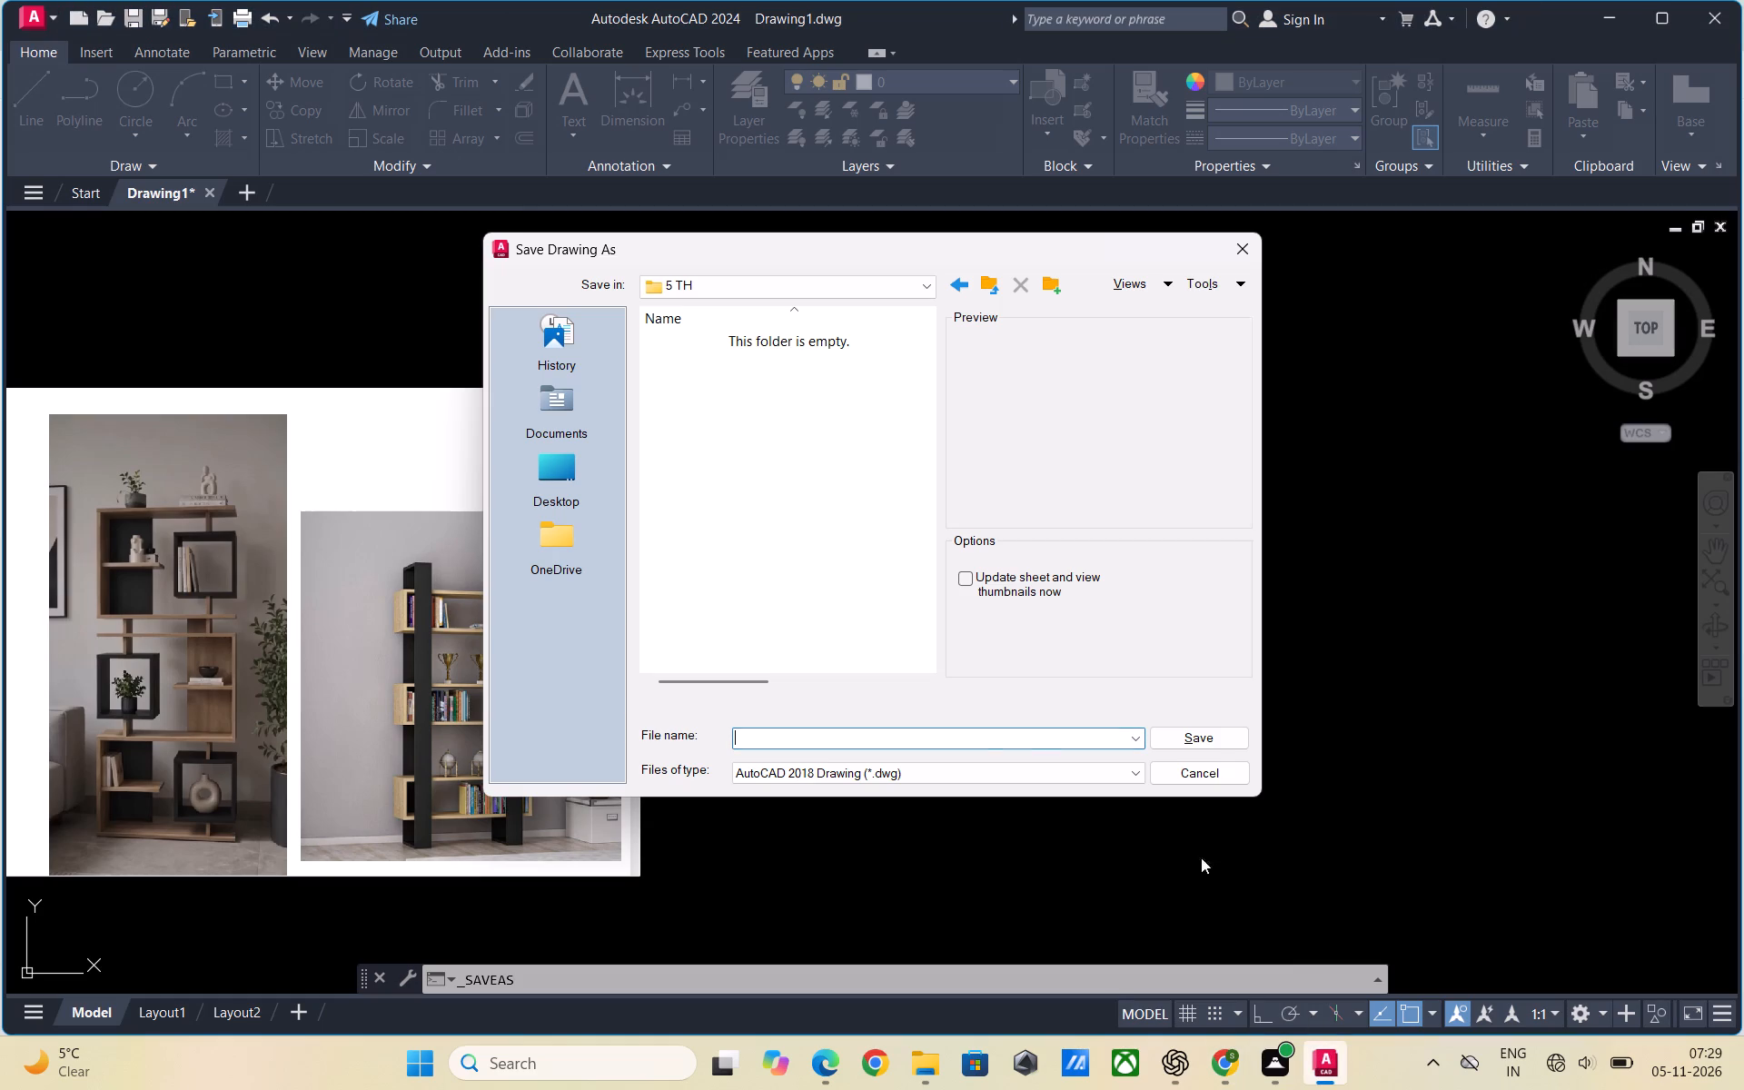
pyautogui.hotkey('ctrl', 'v')
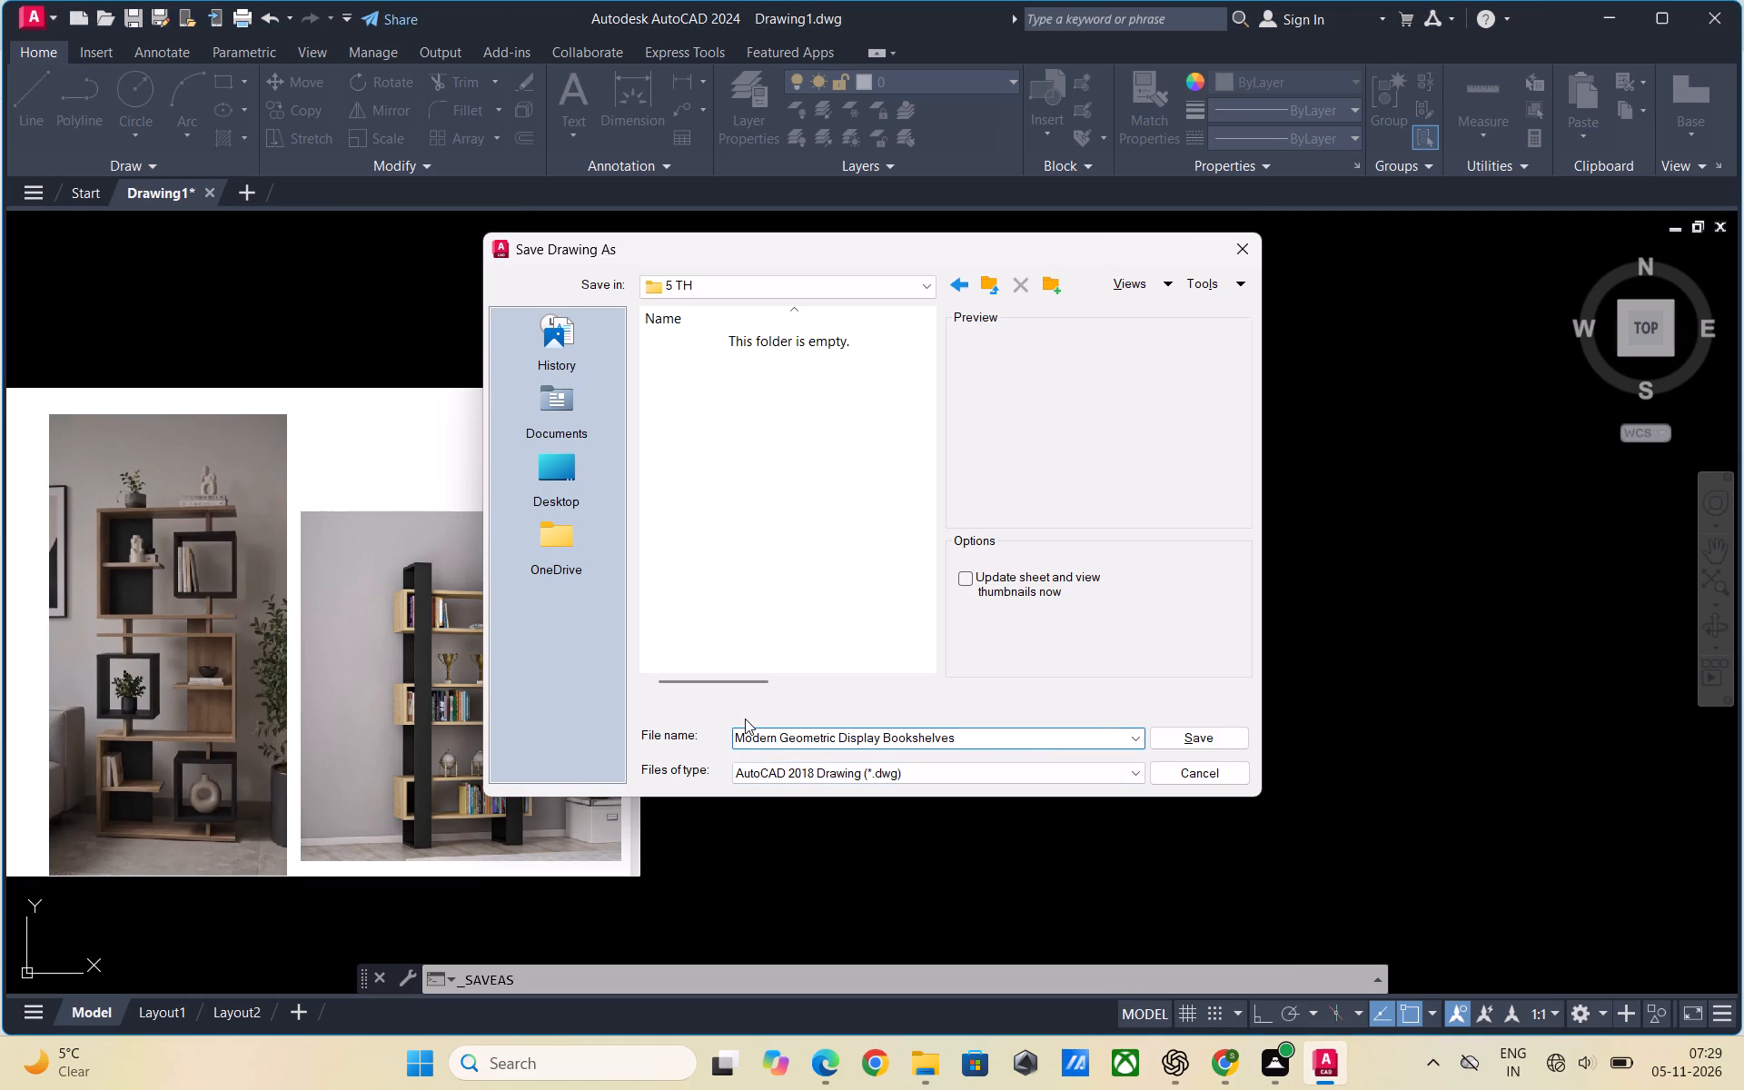
pyautogui.click(1221, 736)
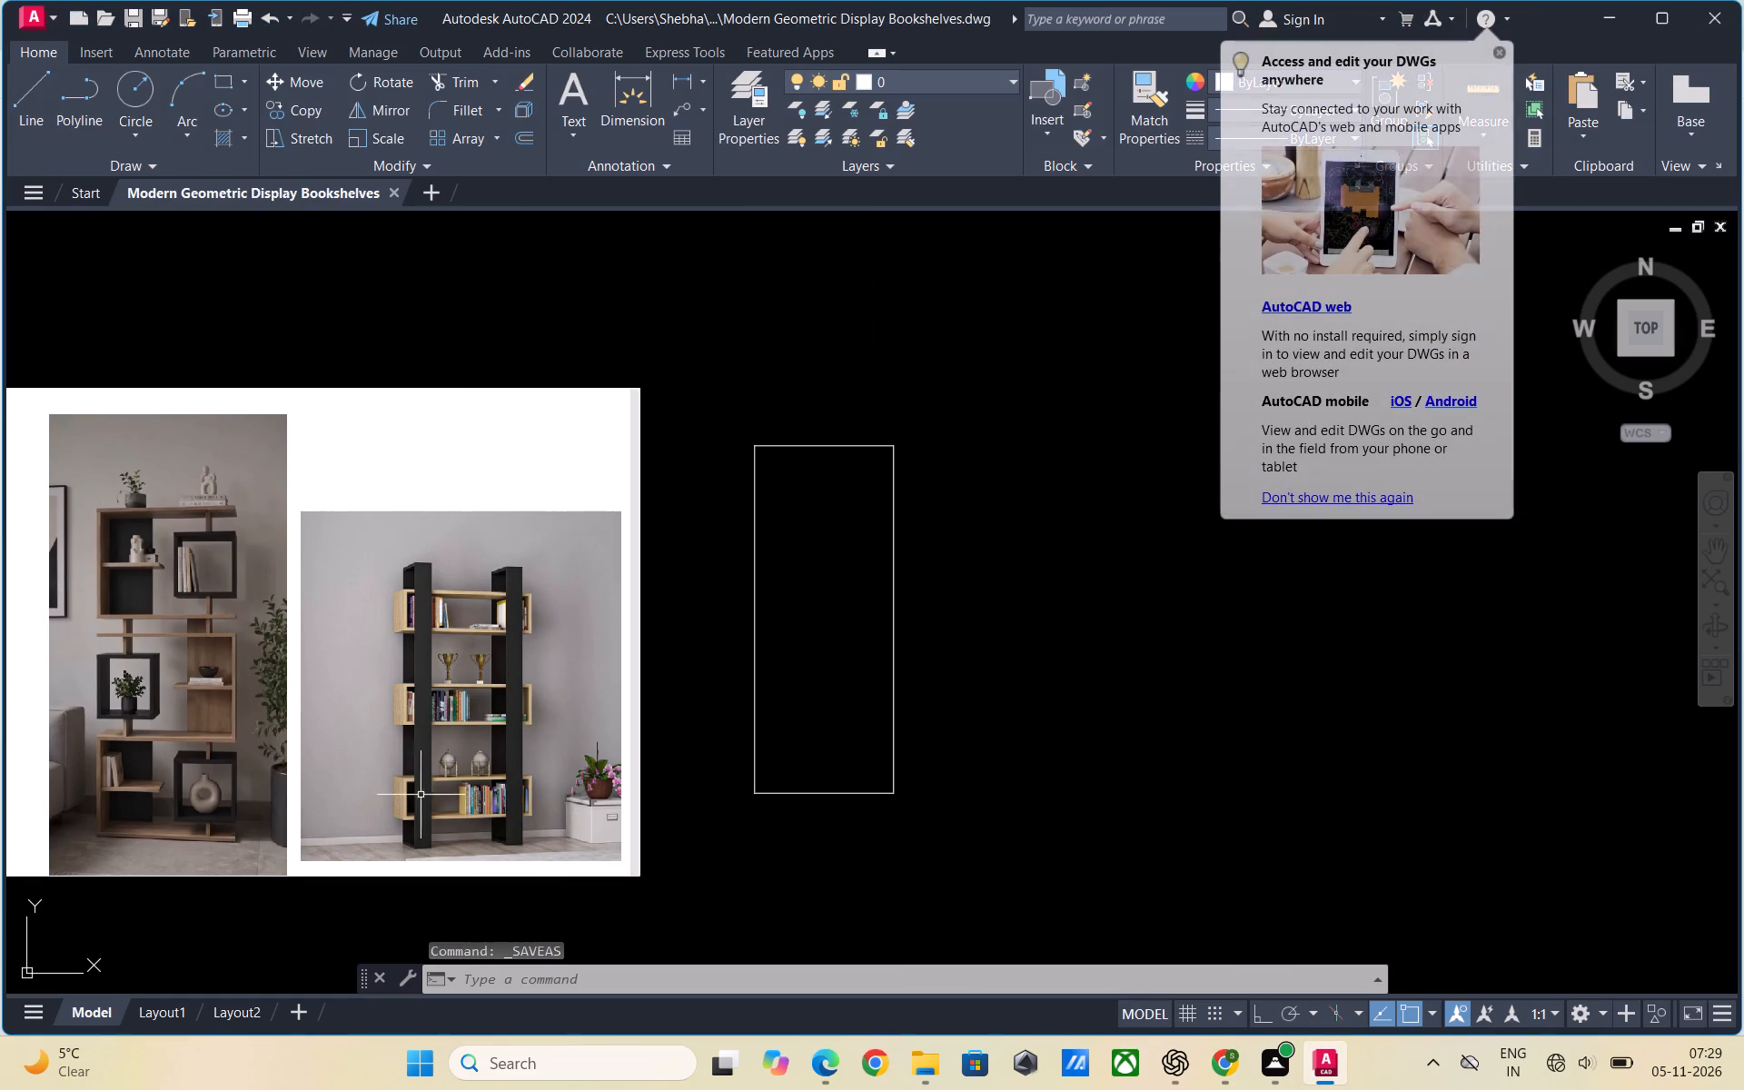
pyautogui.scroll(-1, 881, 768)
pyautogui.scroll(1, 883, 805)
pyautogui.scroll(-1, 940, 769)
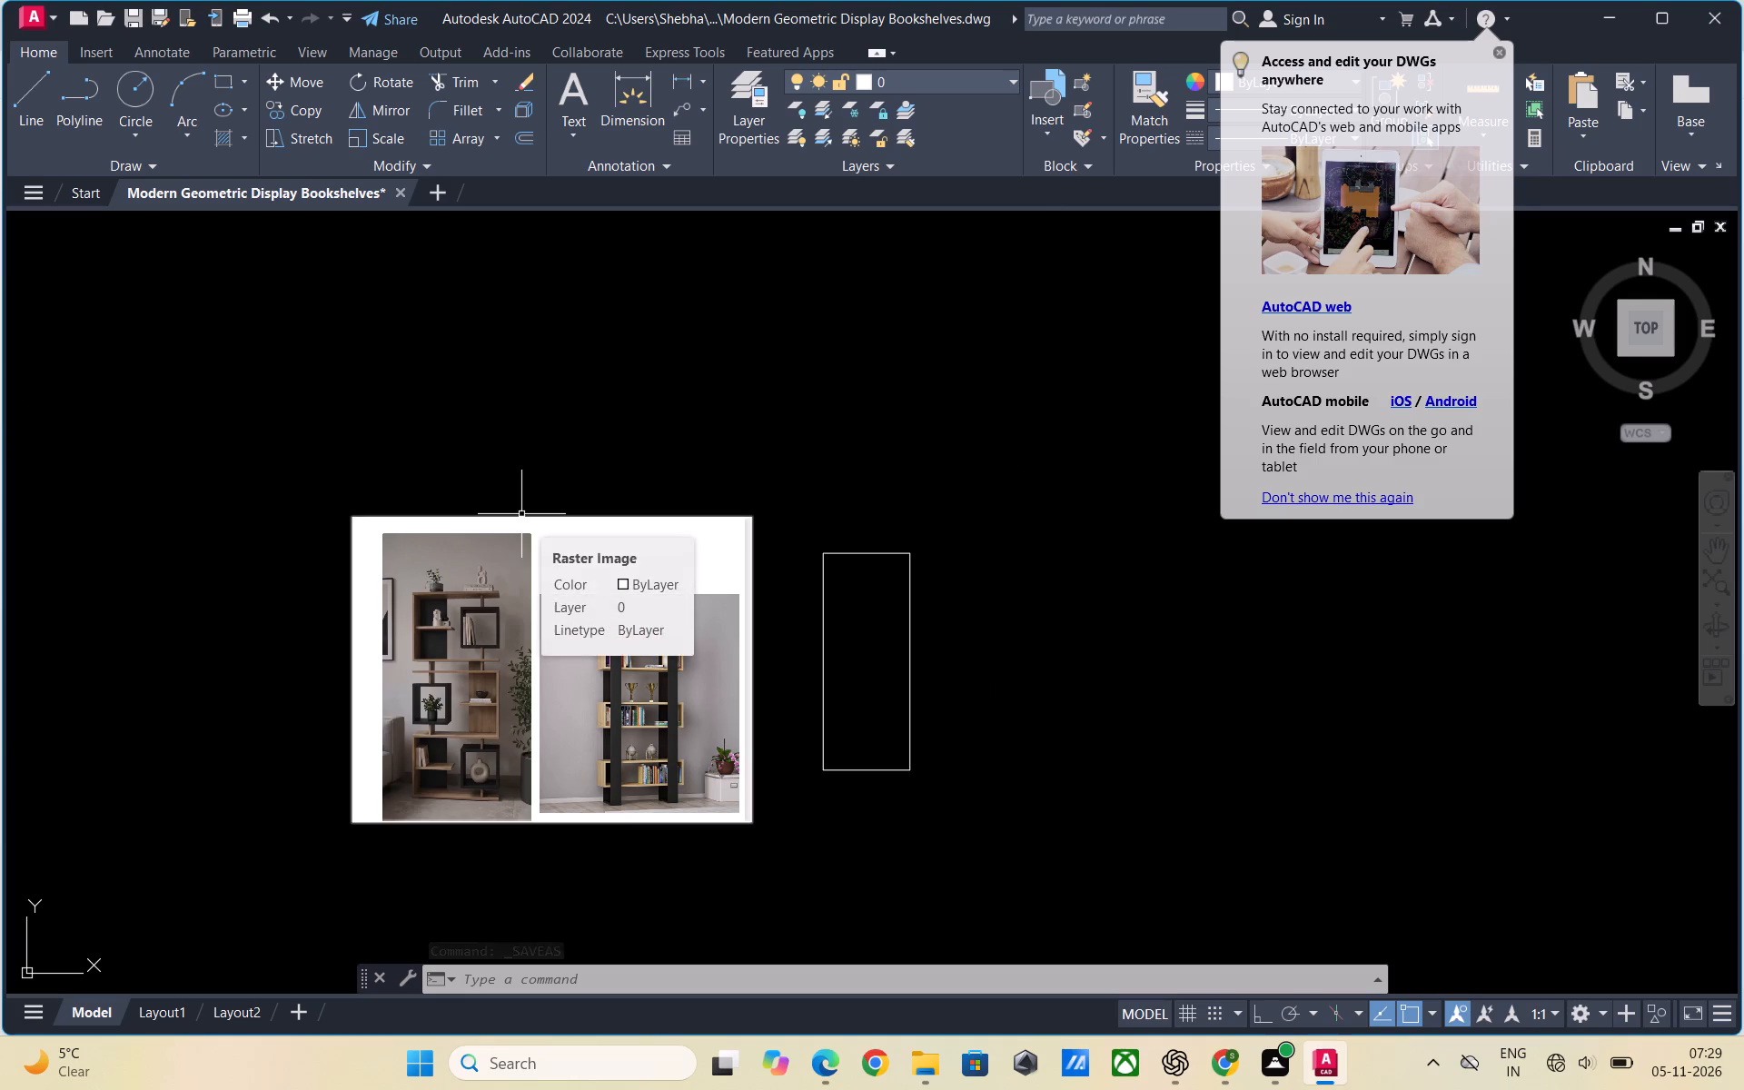
# Dismiss the tip balloon about accessing and editing DWGs in AutoCAD web and mobile.
pyautogui.scroll(-1, 520, 514)
pyautogui.scroll(1, 659, 637)
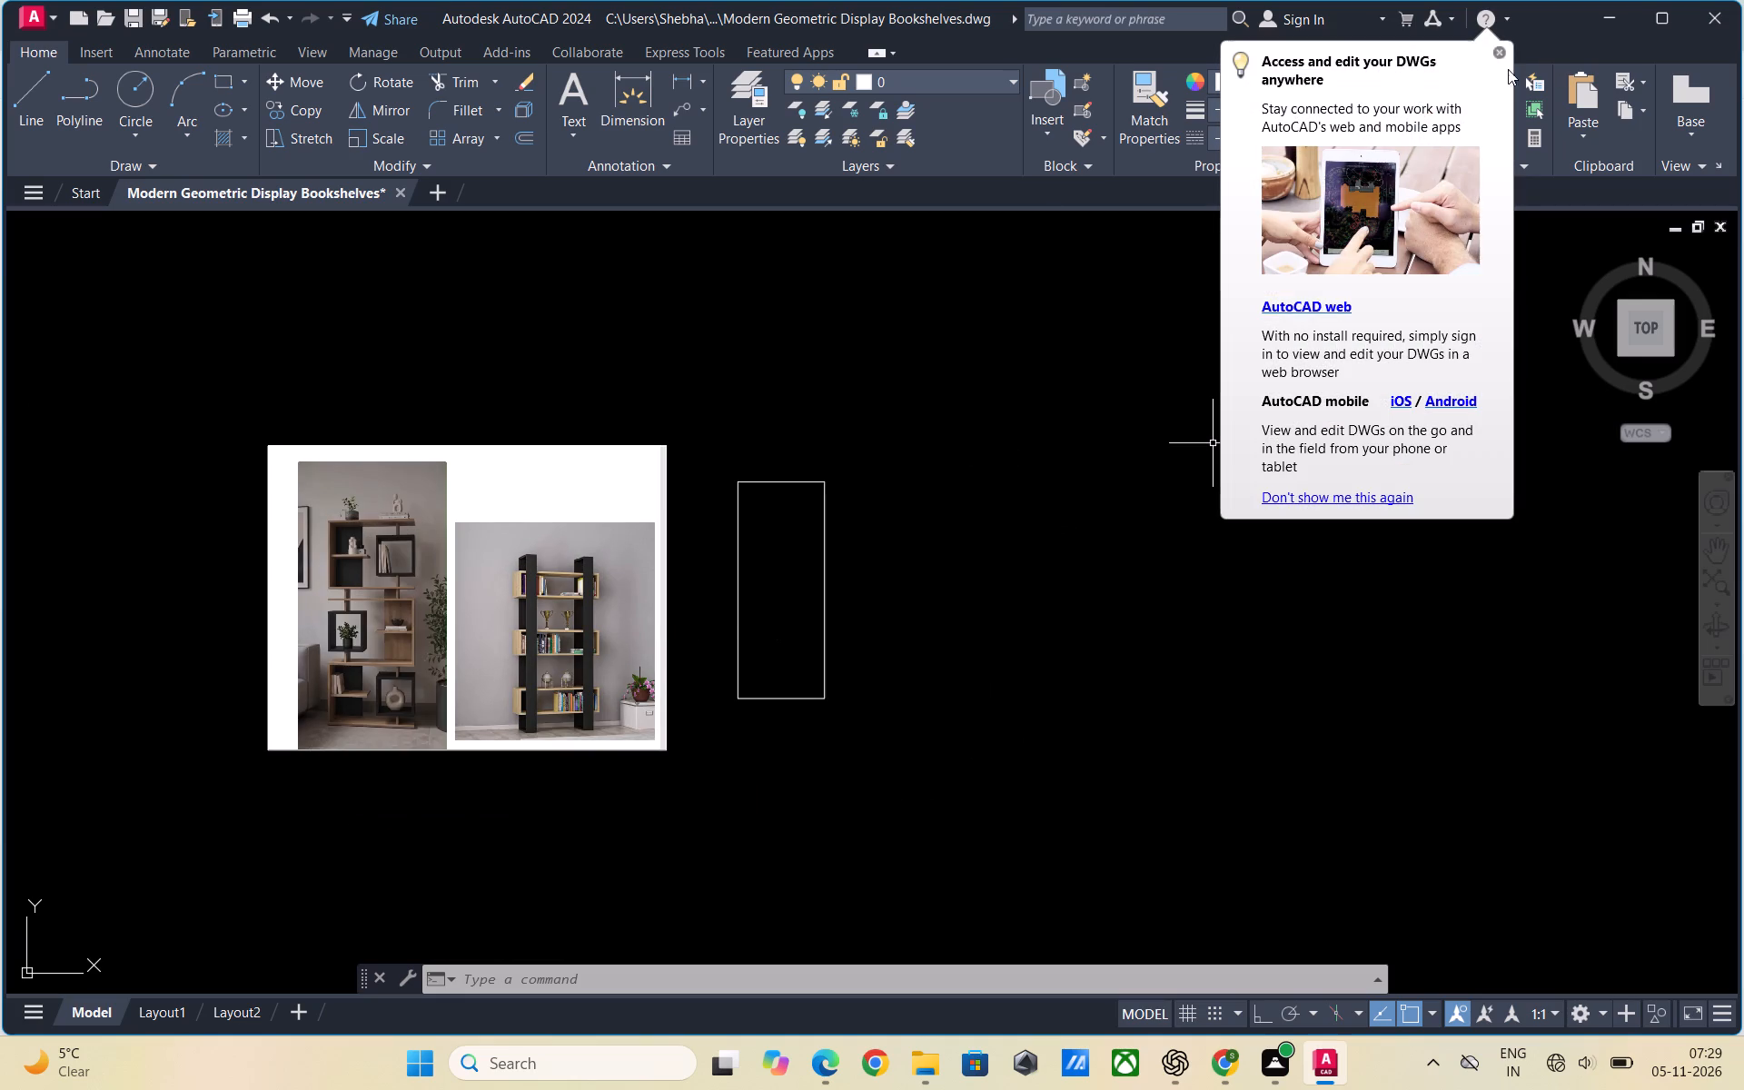
pyautogui.click(1497, 51)
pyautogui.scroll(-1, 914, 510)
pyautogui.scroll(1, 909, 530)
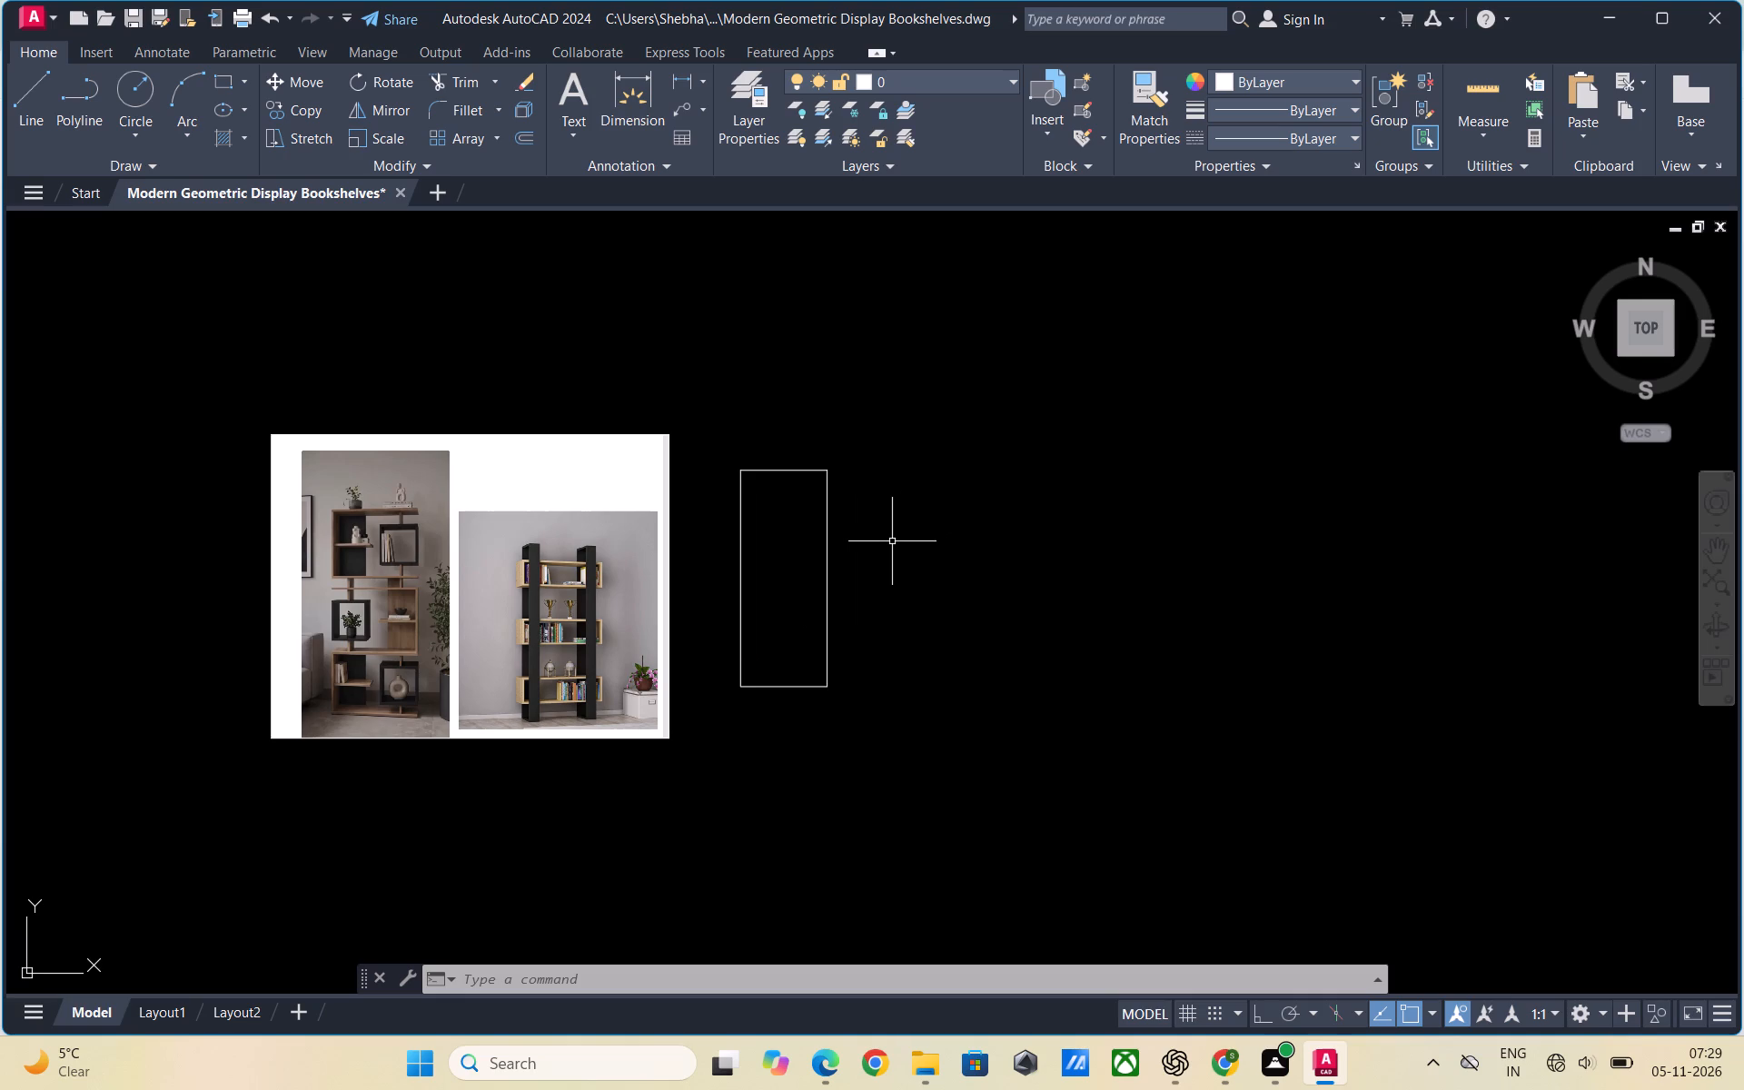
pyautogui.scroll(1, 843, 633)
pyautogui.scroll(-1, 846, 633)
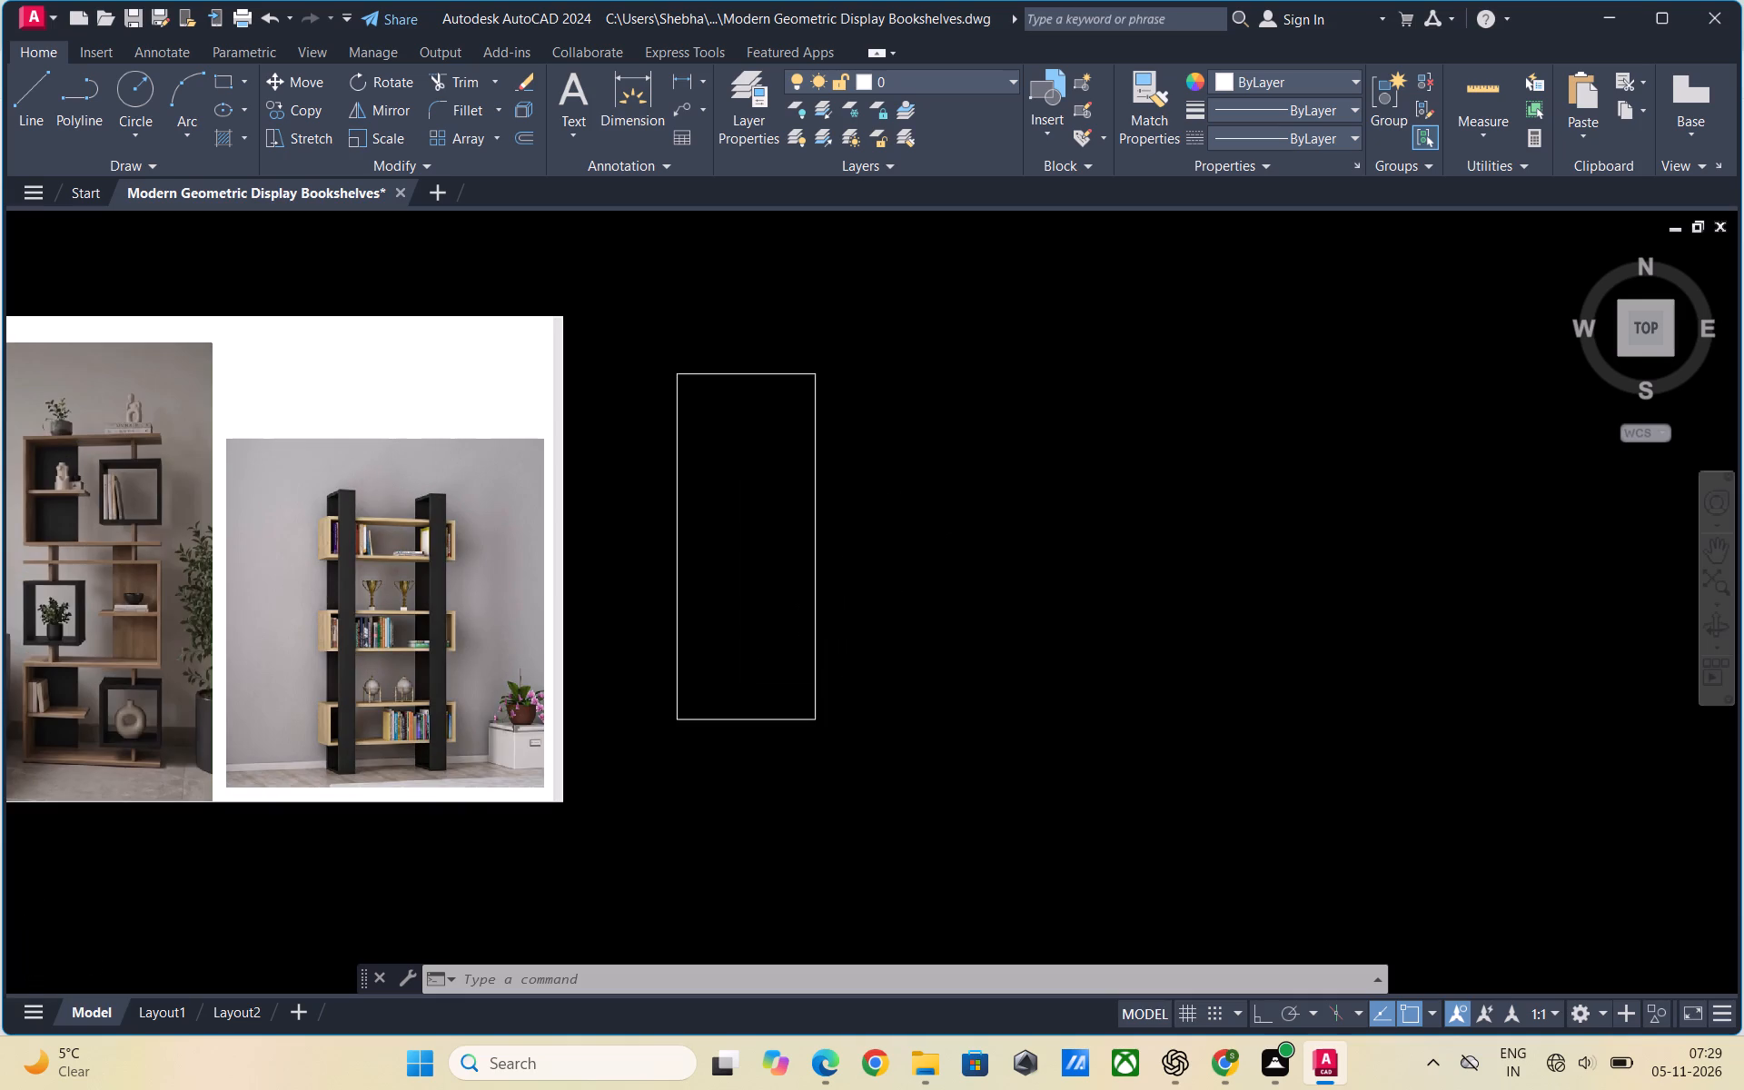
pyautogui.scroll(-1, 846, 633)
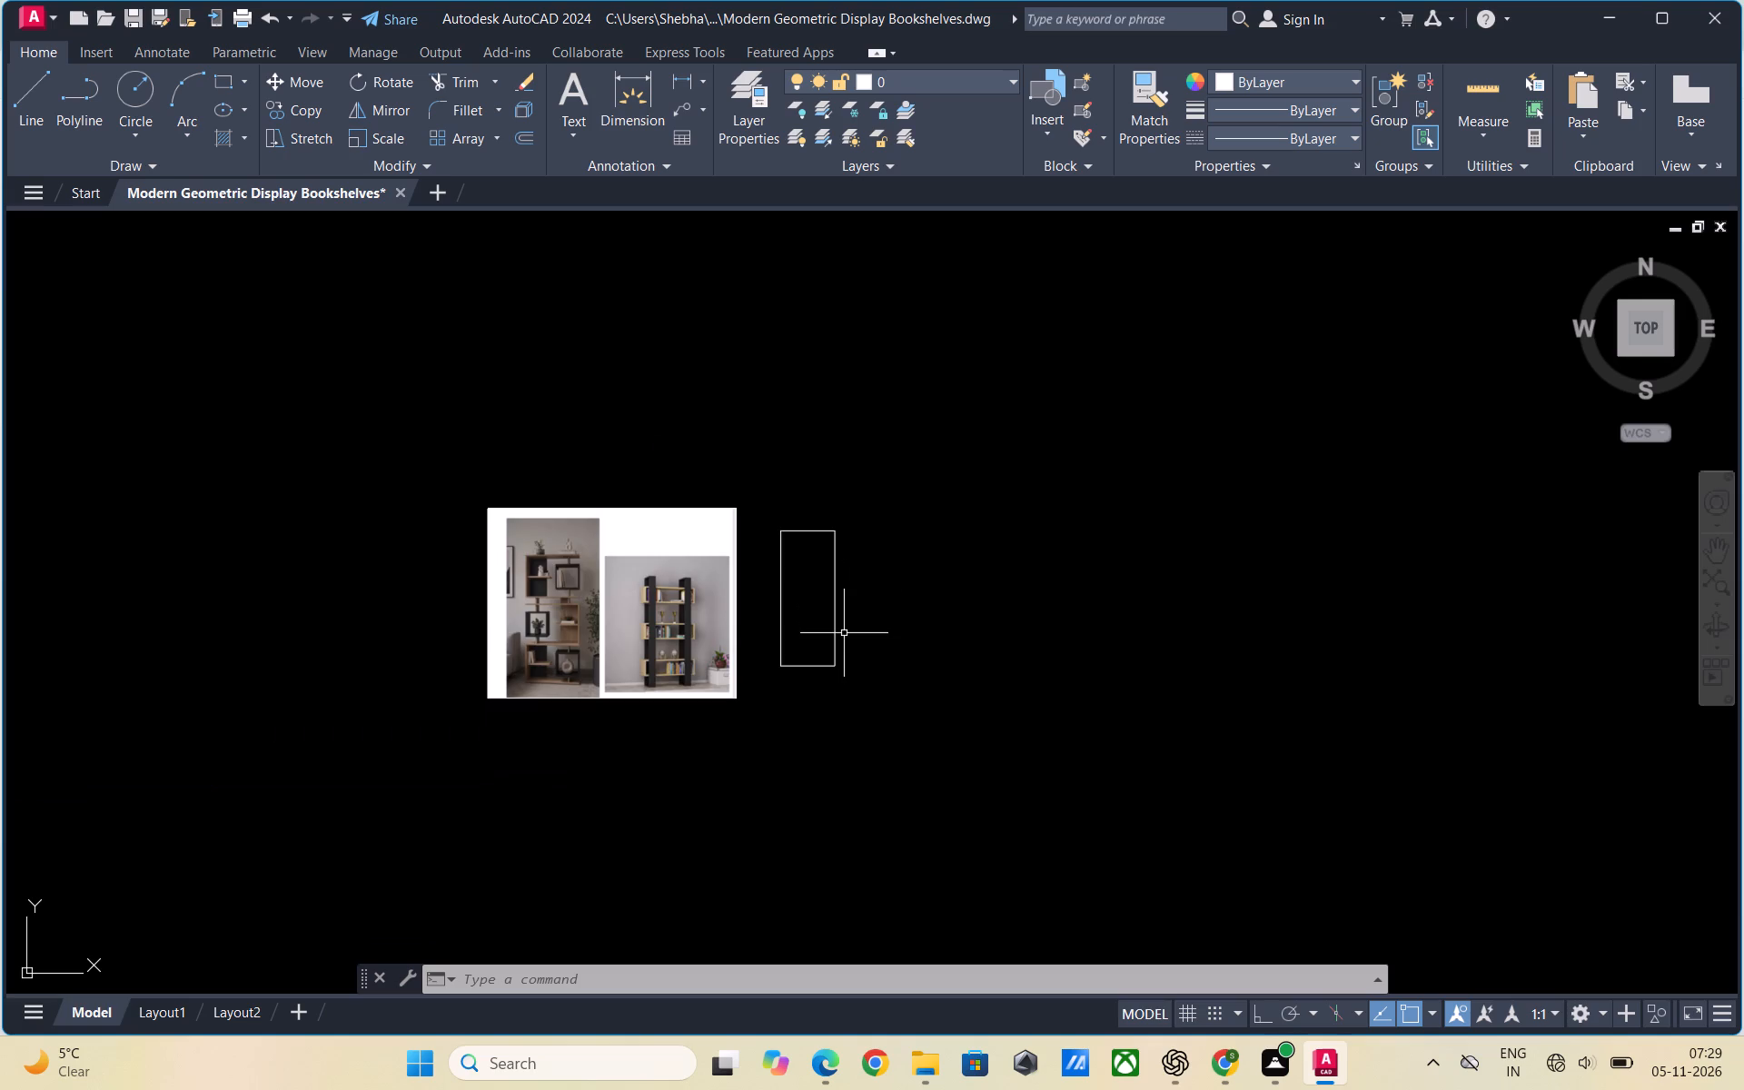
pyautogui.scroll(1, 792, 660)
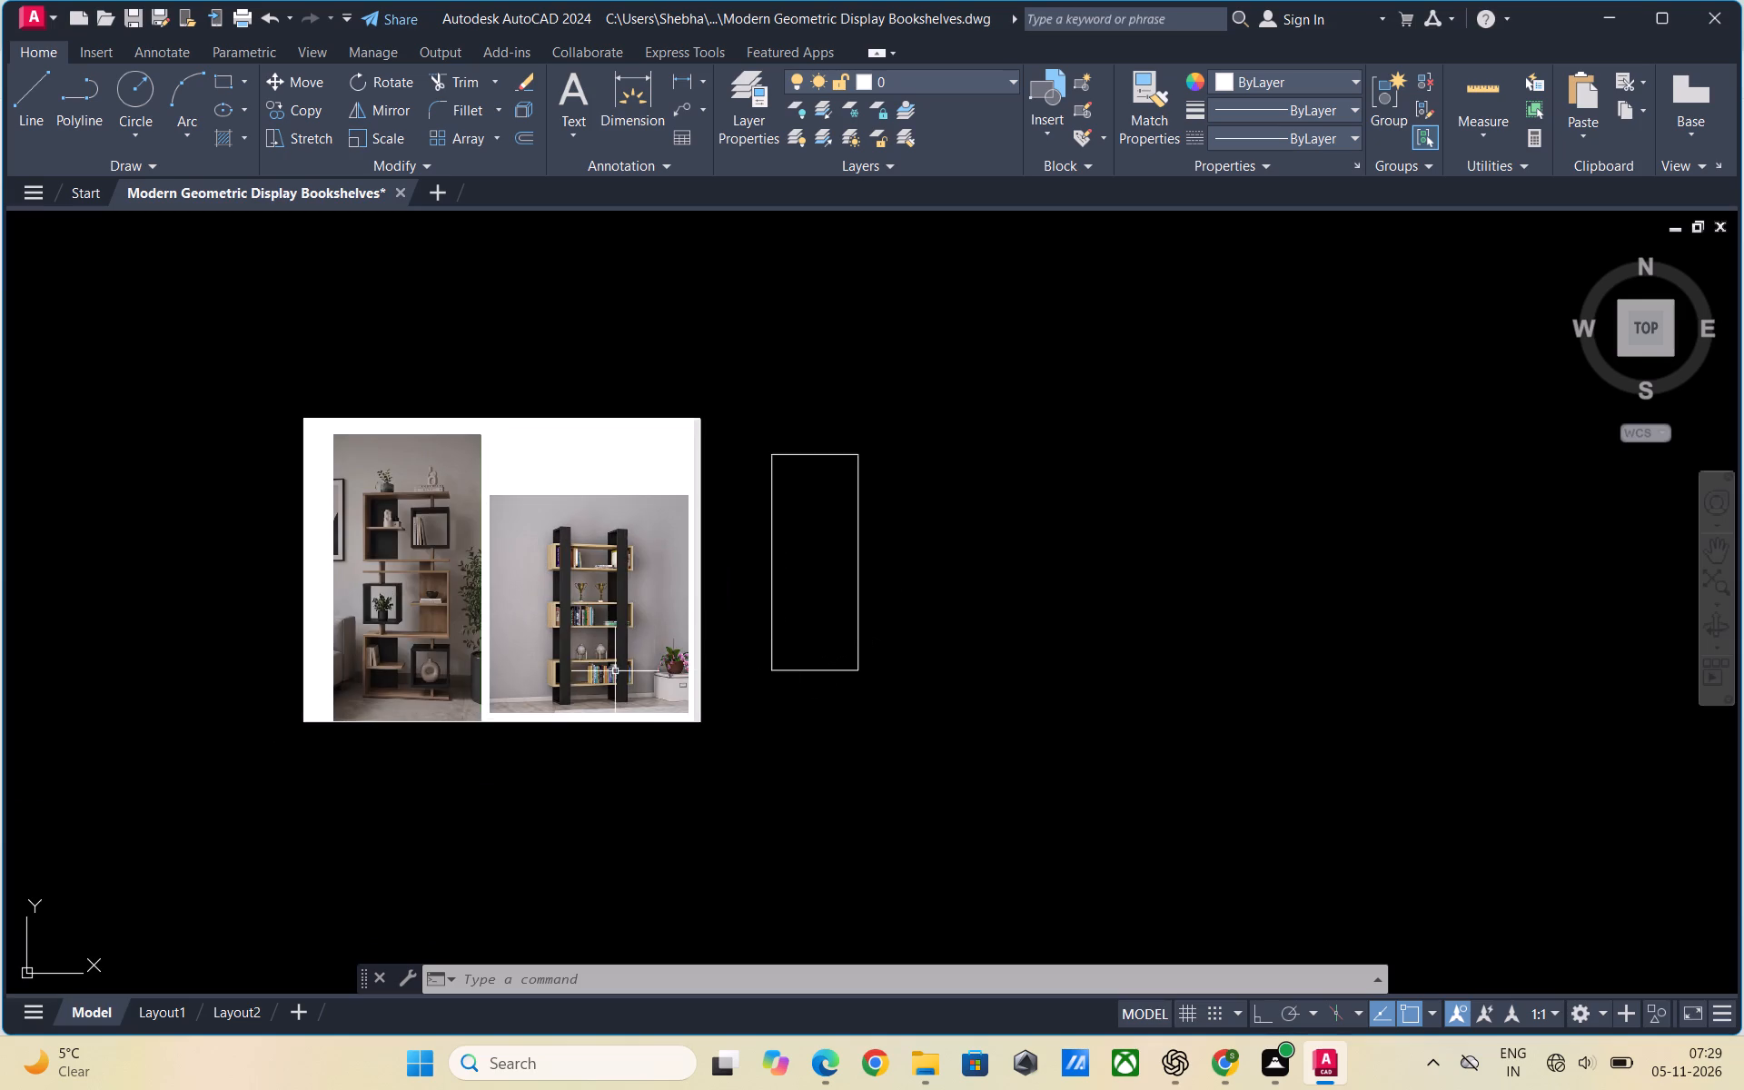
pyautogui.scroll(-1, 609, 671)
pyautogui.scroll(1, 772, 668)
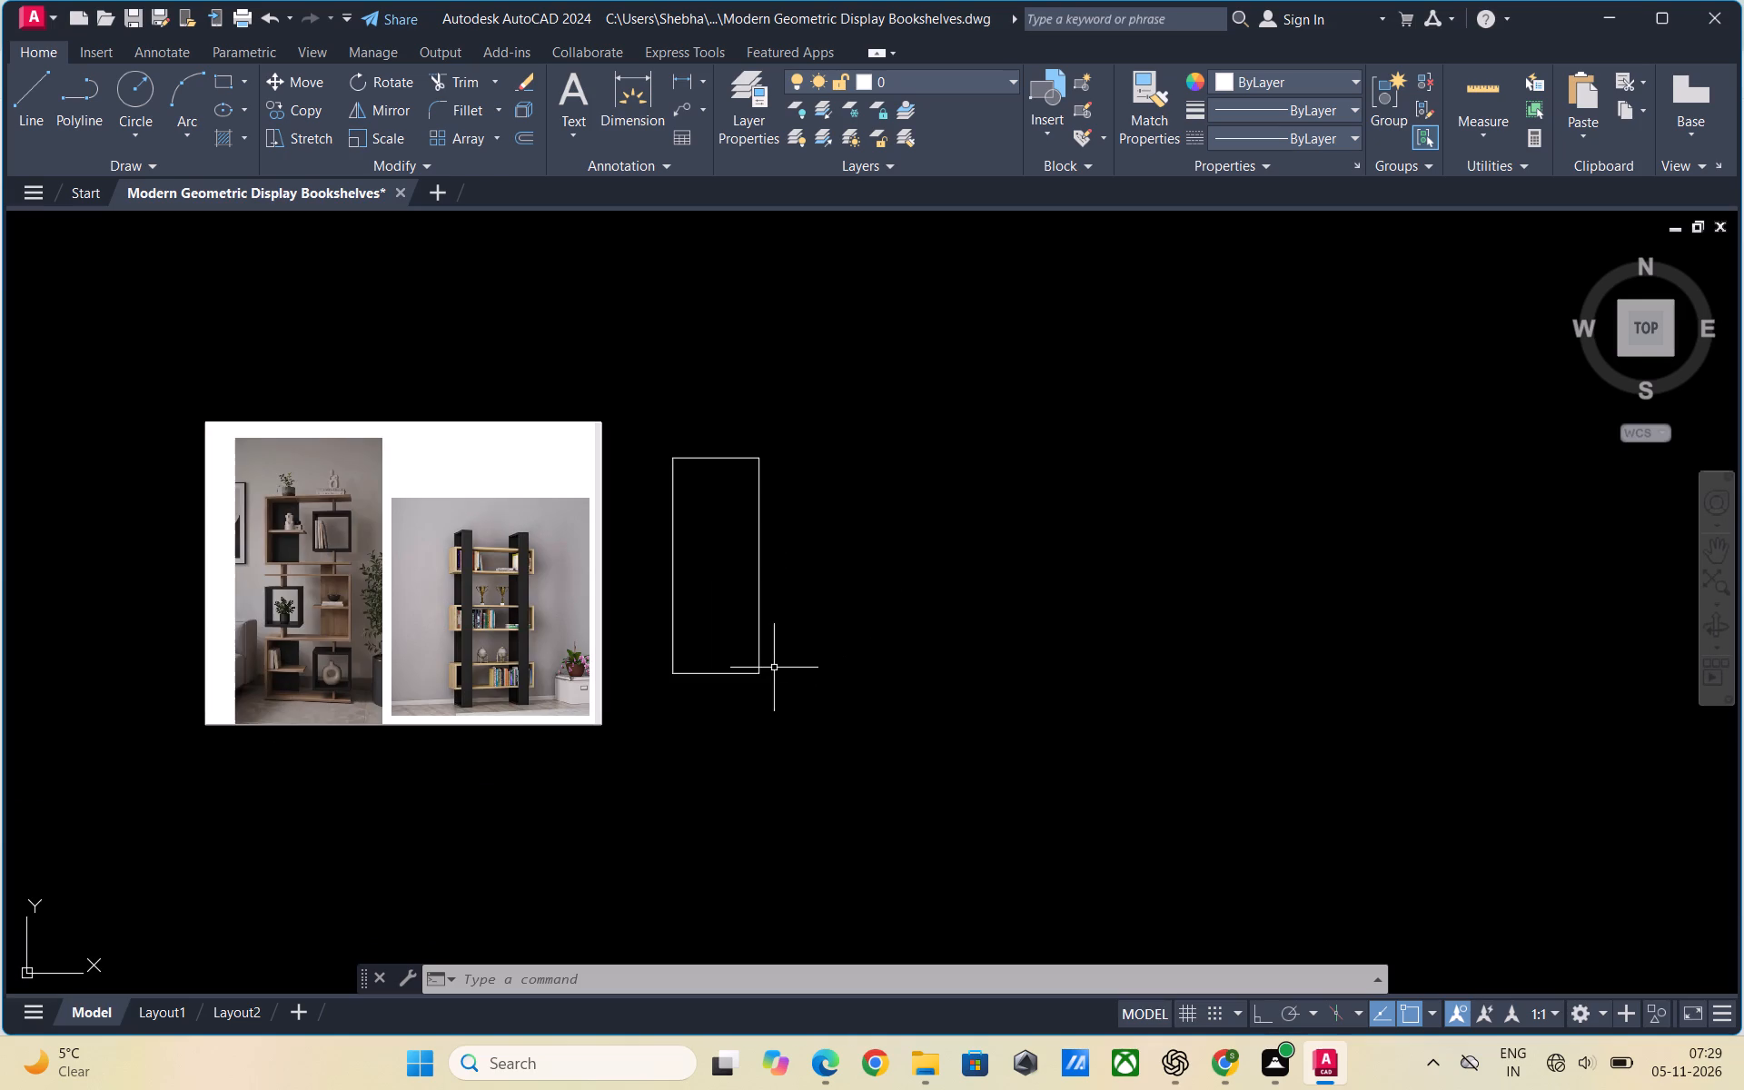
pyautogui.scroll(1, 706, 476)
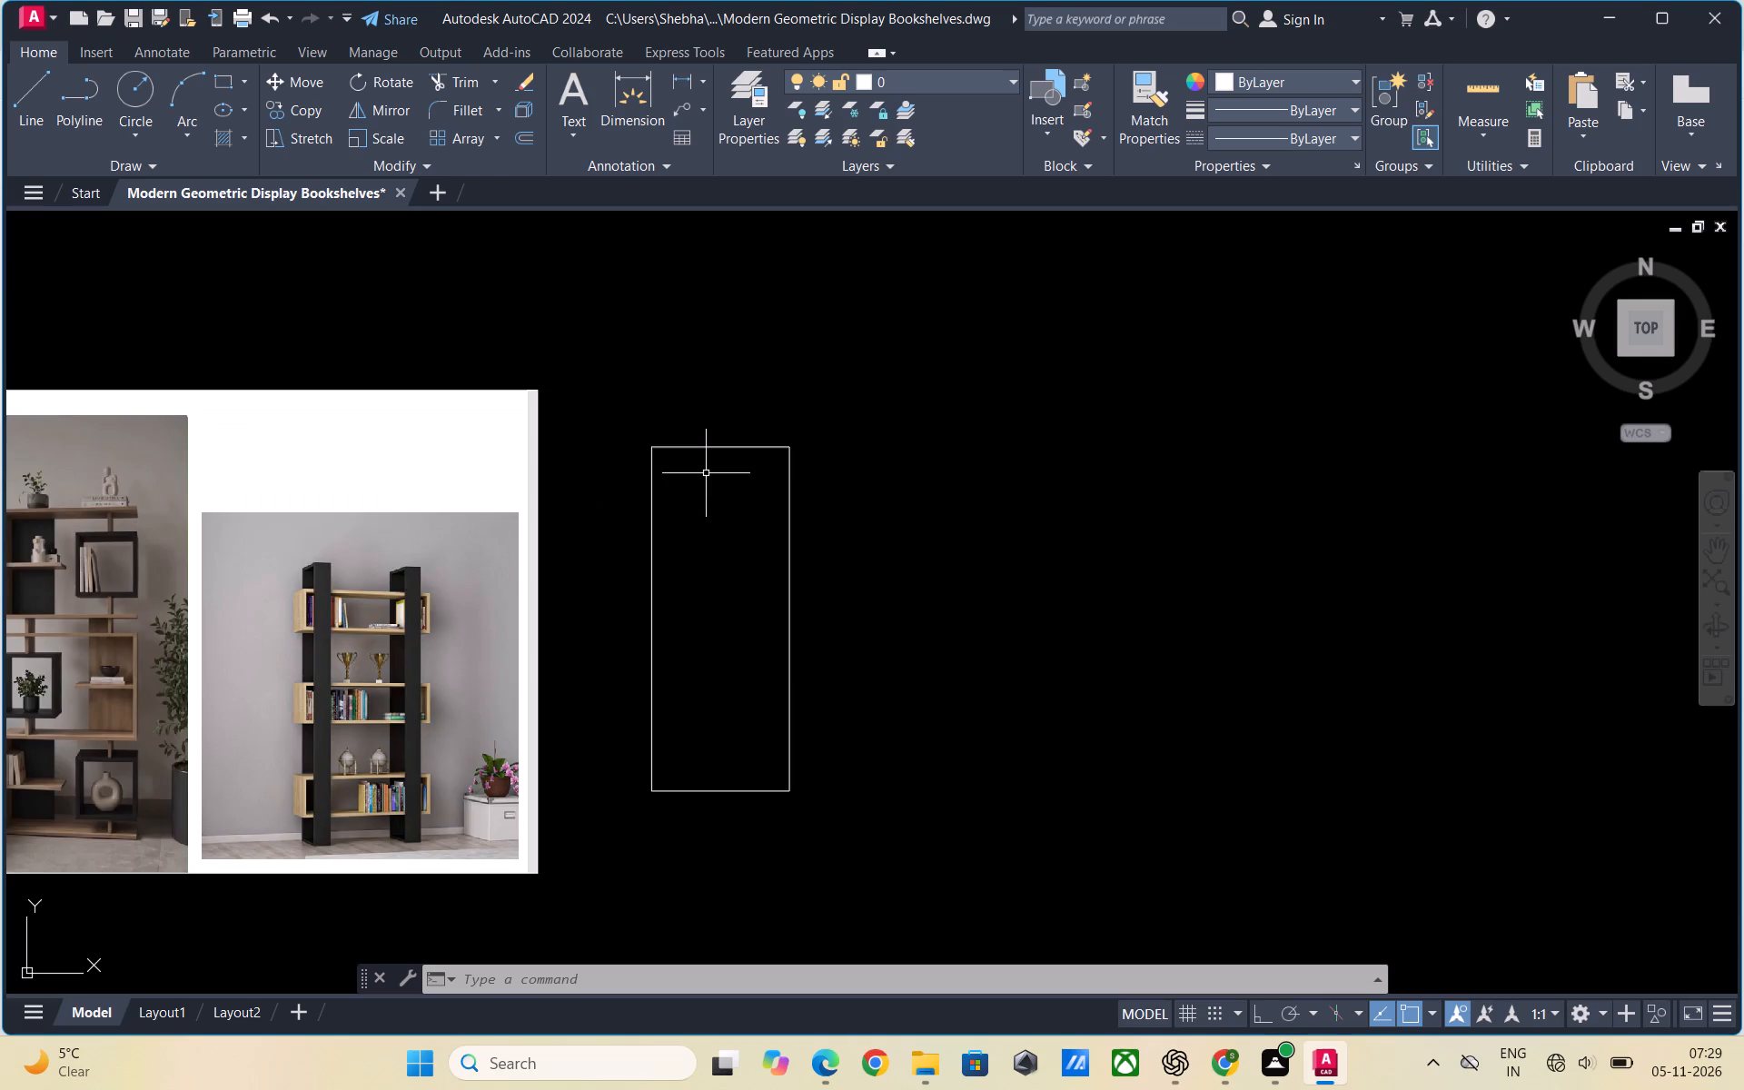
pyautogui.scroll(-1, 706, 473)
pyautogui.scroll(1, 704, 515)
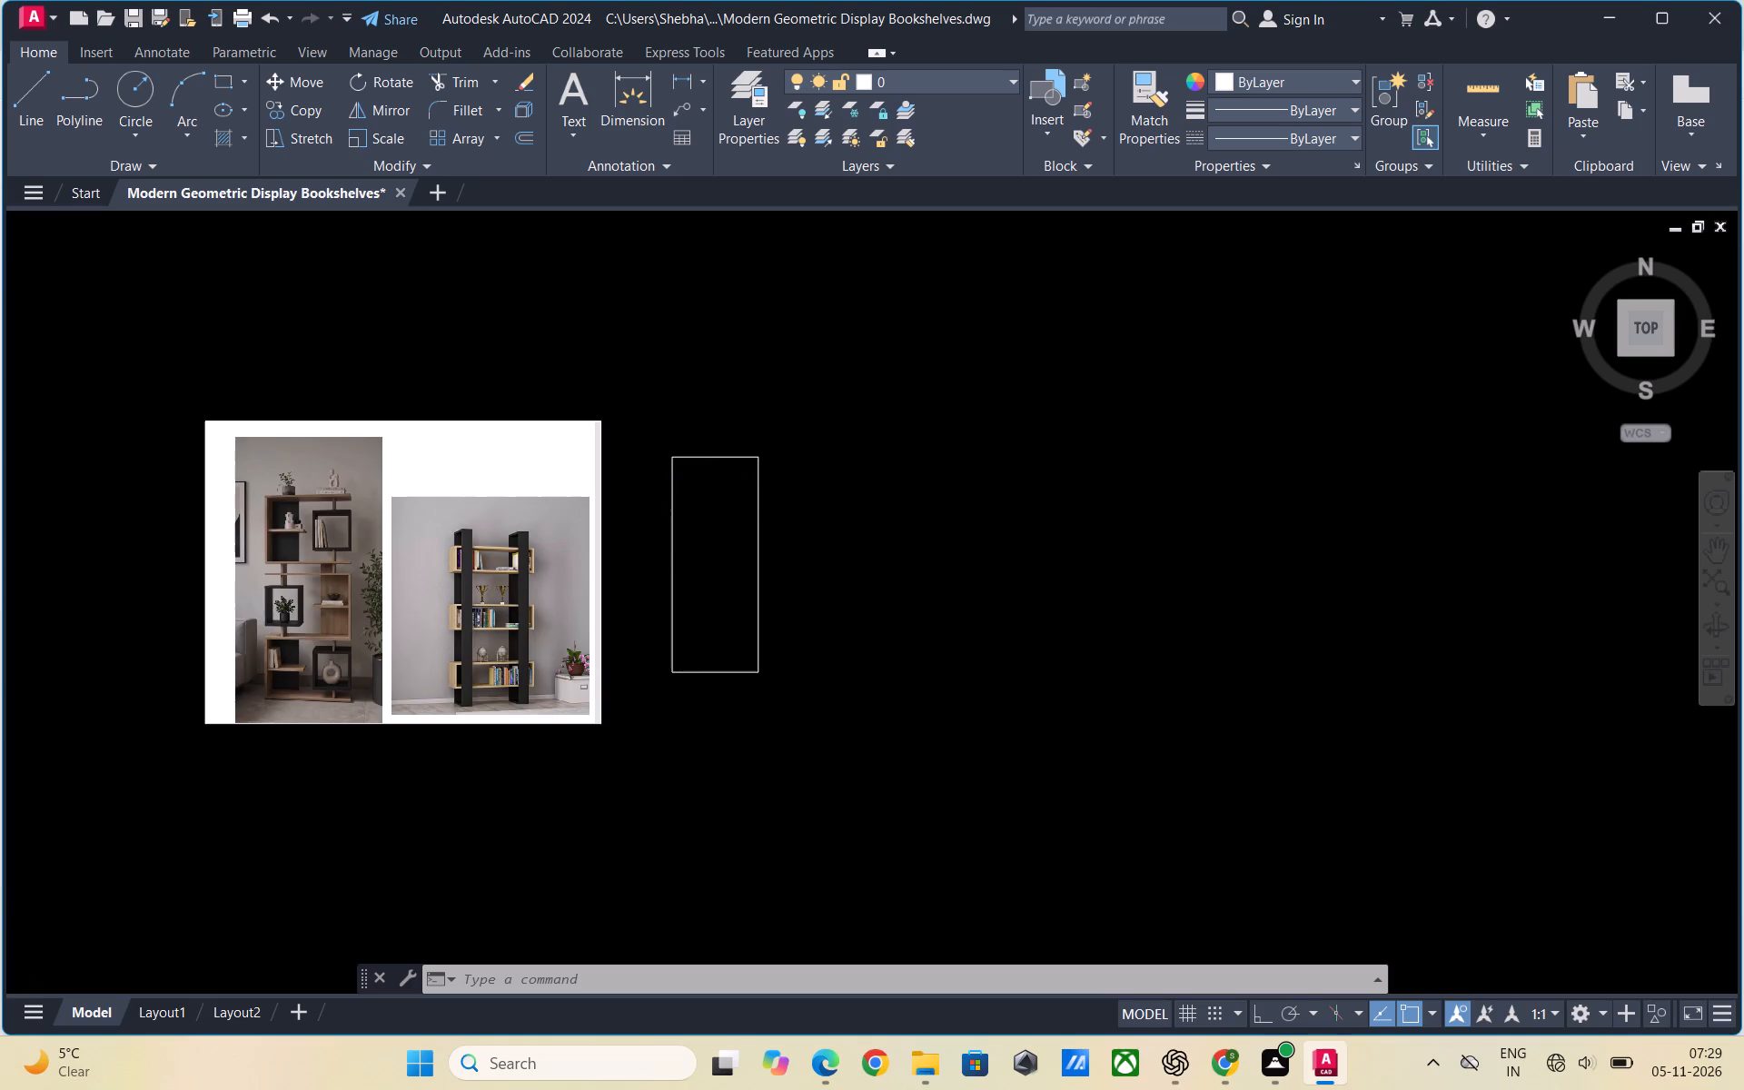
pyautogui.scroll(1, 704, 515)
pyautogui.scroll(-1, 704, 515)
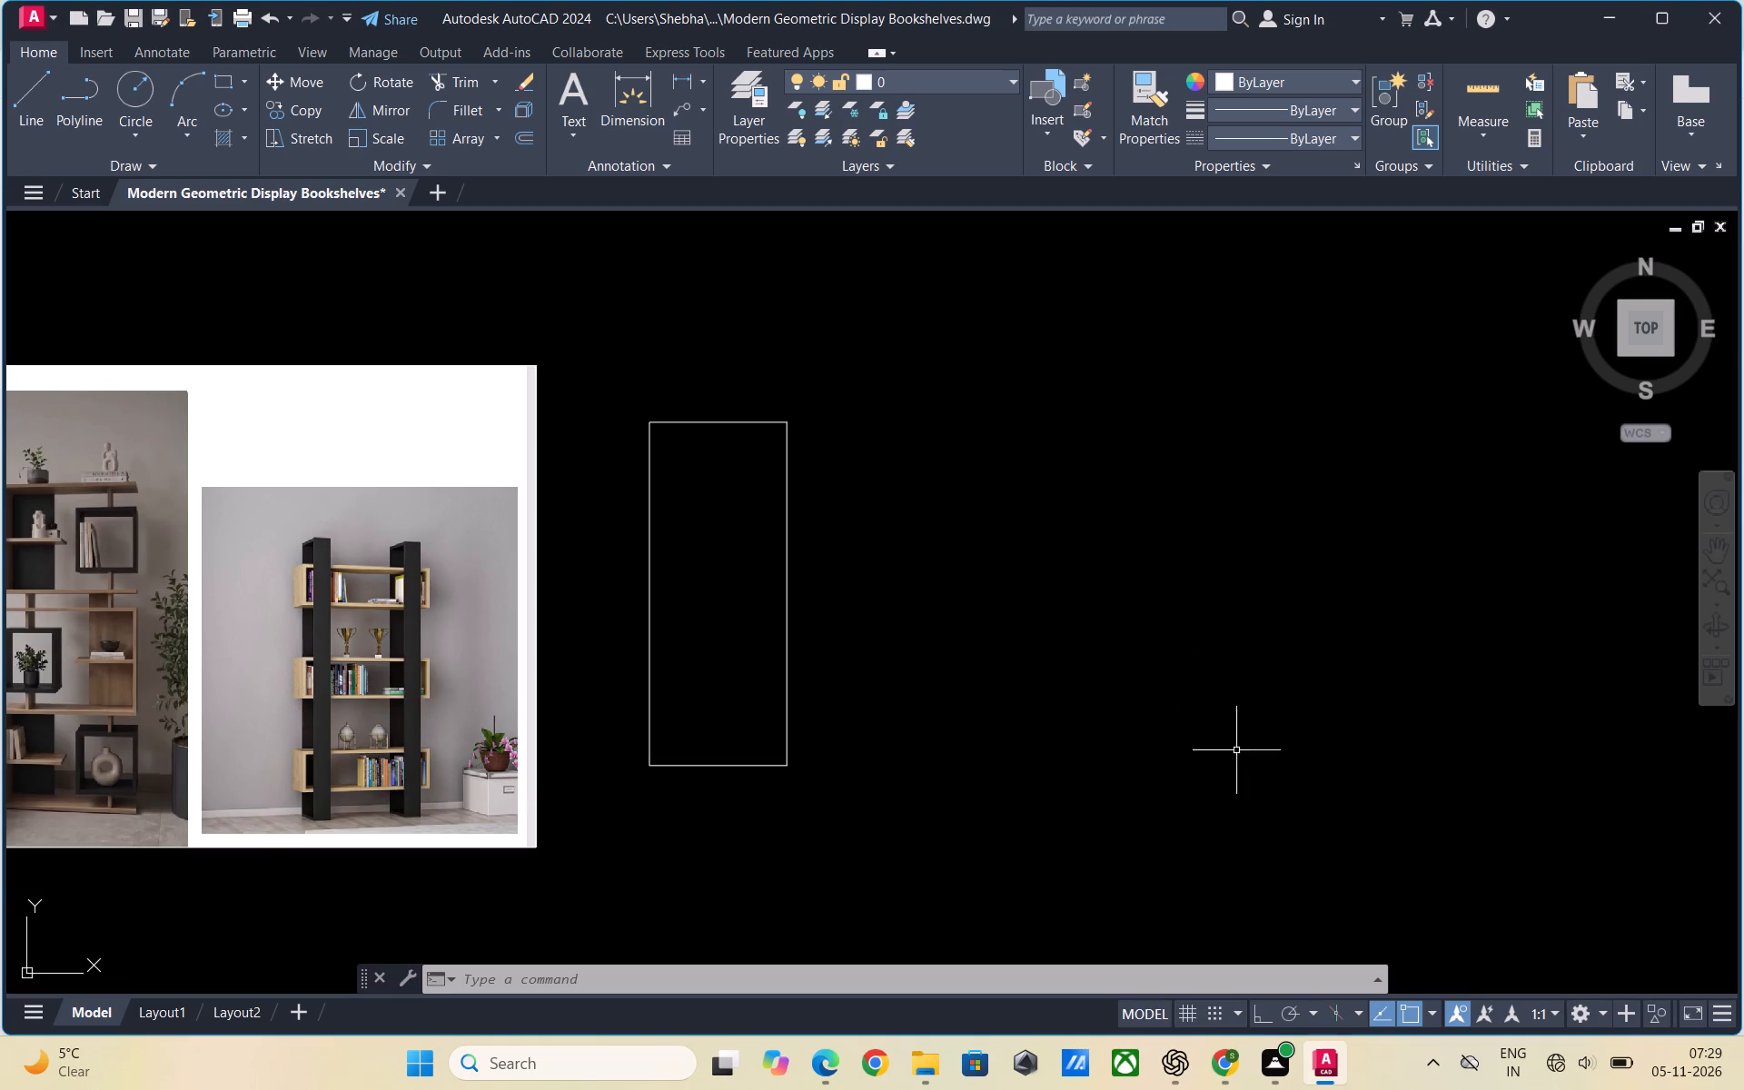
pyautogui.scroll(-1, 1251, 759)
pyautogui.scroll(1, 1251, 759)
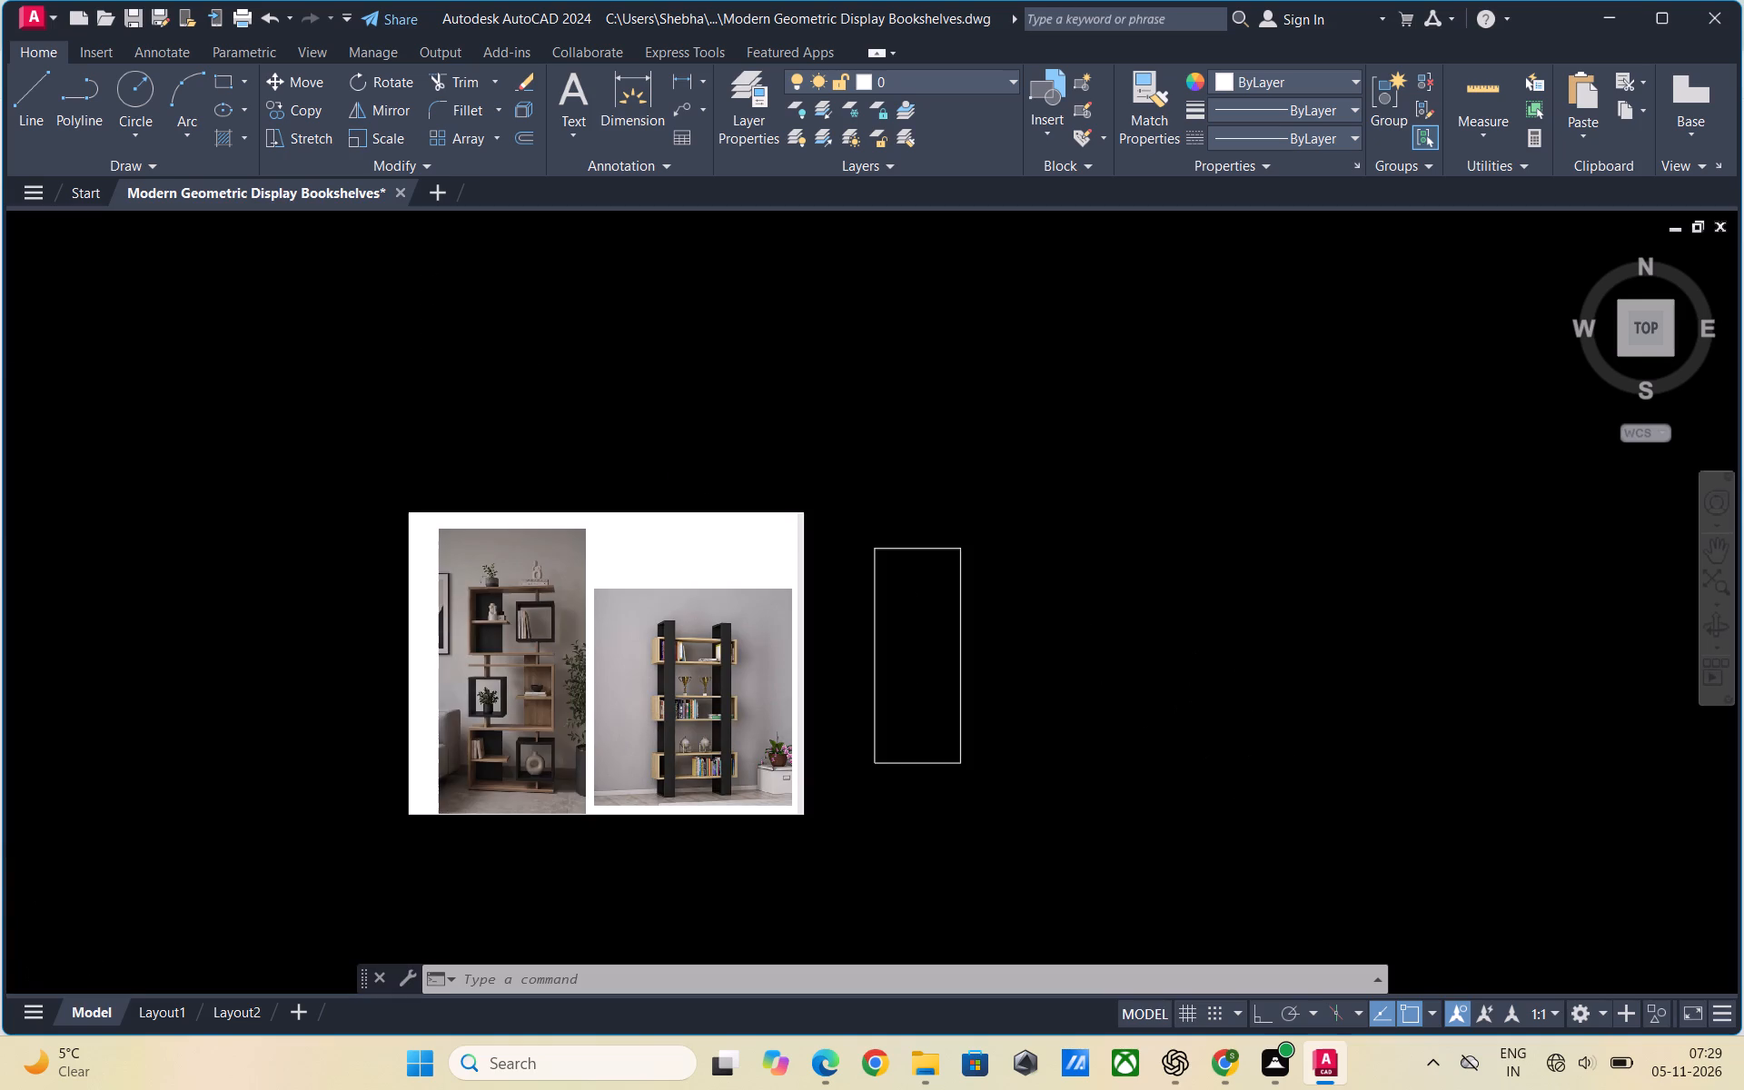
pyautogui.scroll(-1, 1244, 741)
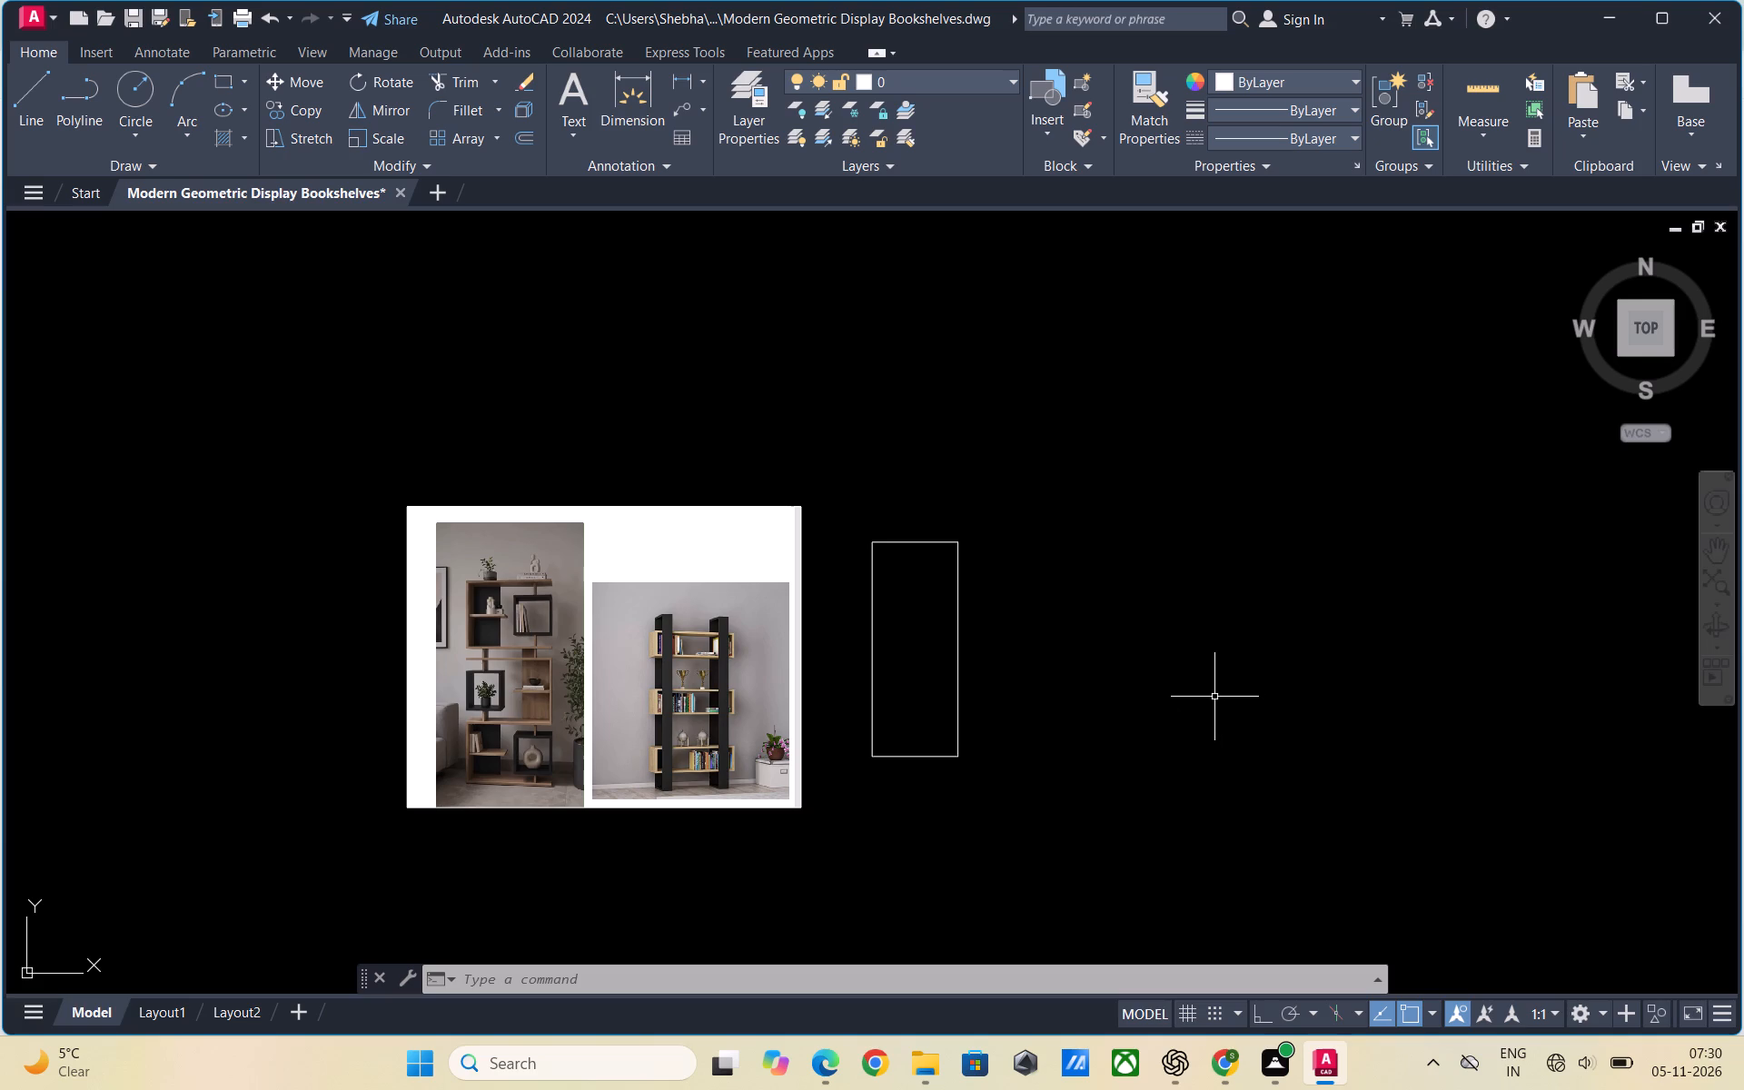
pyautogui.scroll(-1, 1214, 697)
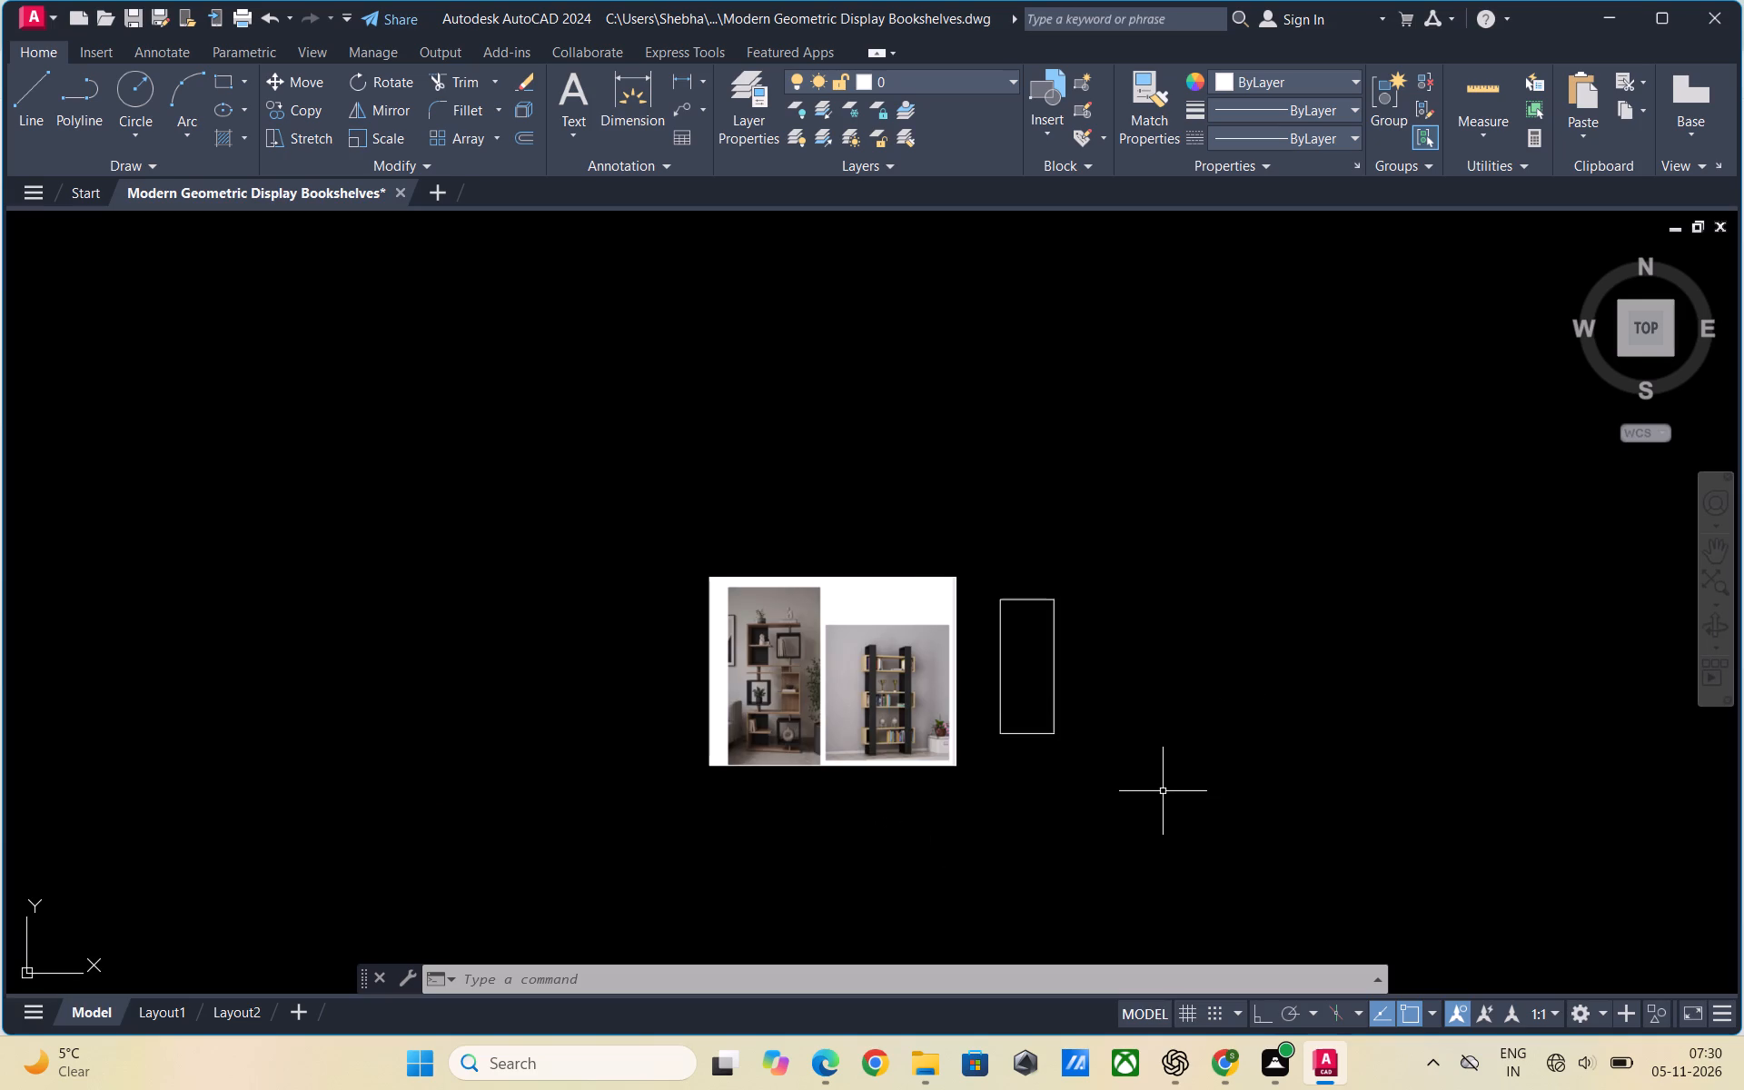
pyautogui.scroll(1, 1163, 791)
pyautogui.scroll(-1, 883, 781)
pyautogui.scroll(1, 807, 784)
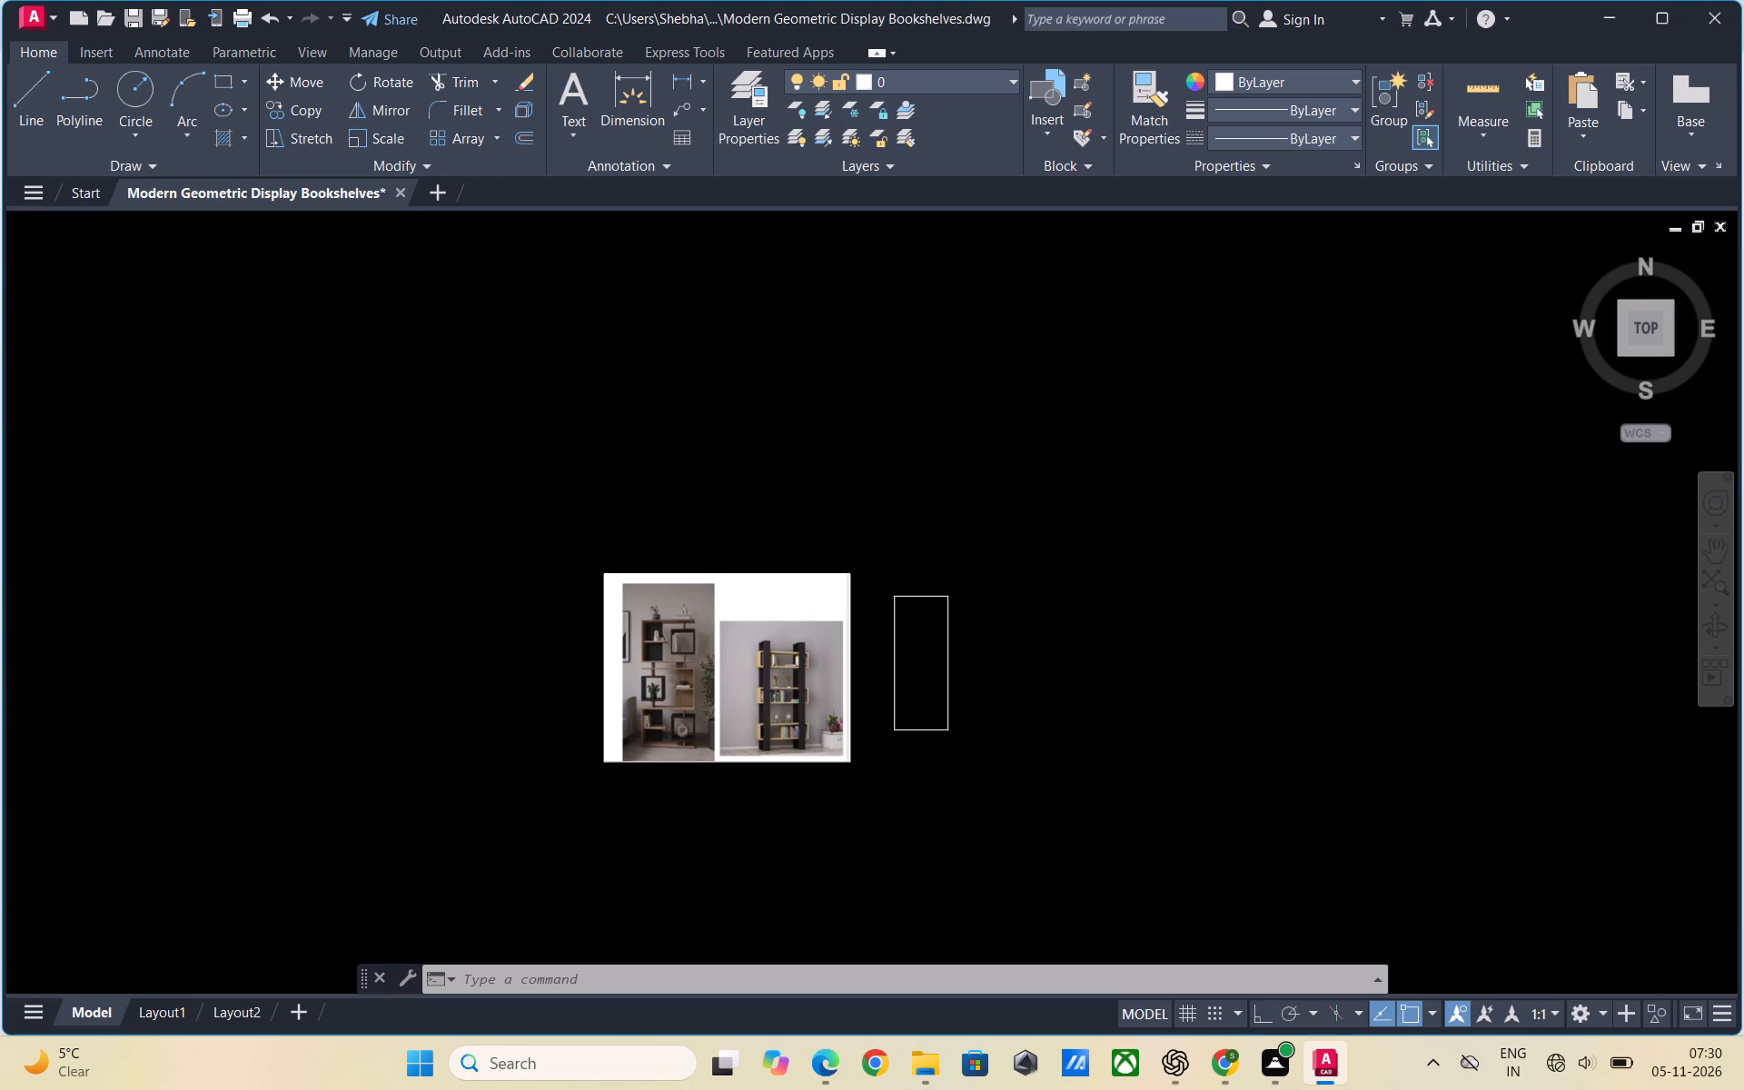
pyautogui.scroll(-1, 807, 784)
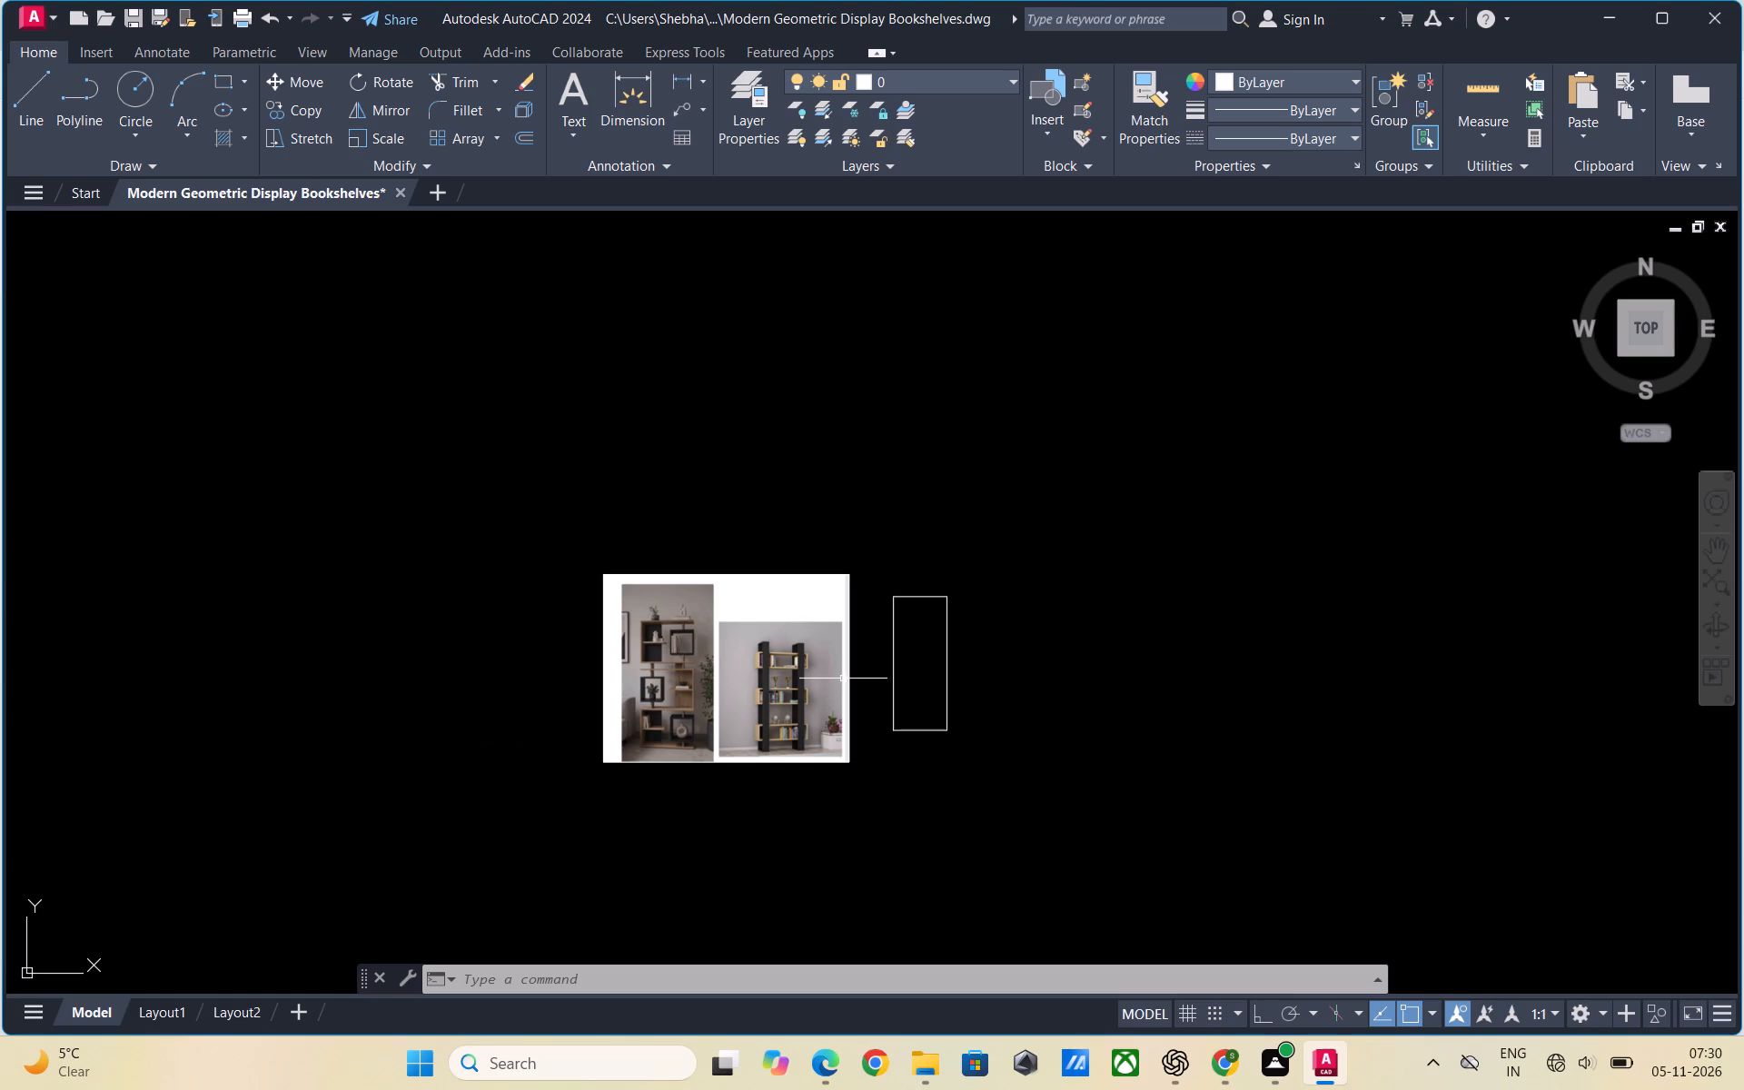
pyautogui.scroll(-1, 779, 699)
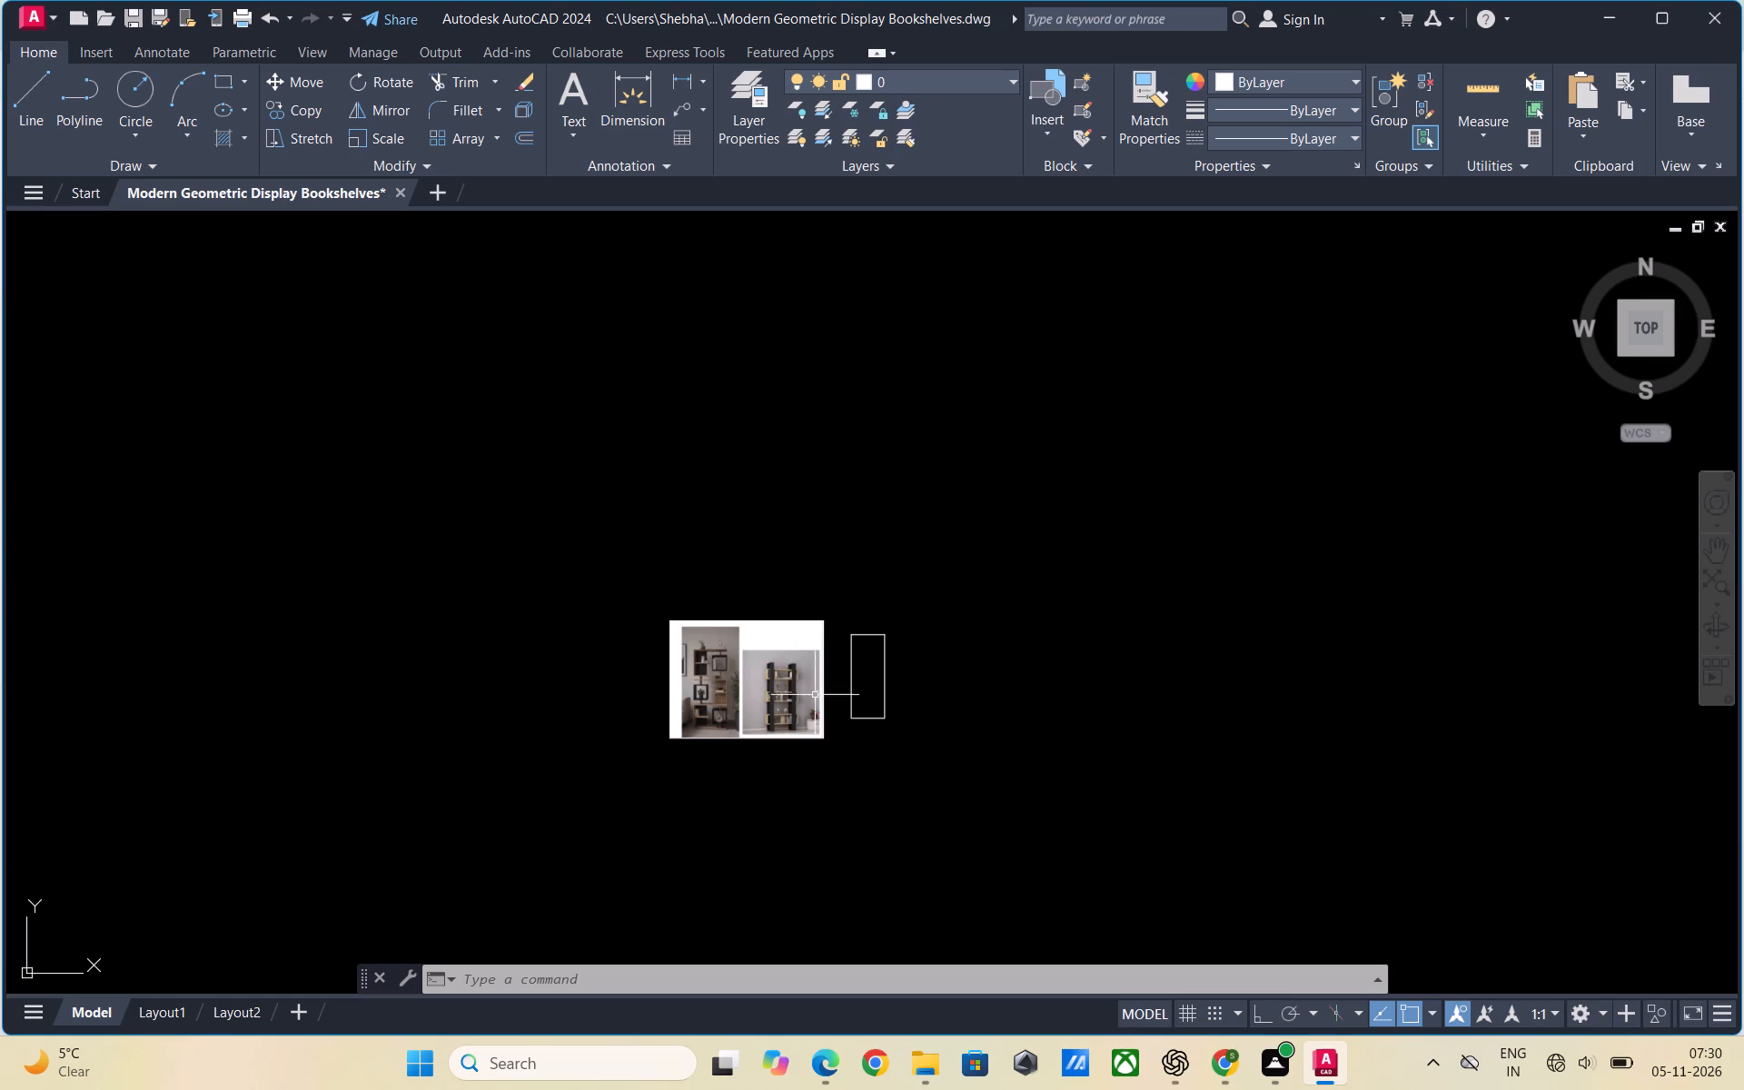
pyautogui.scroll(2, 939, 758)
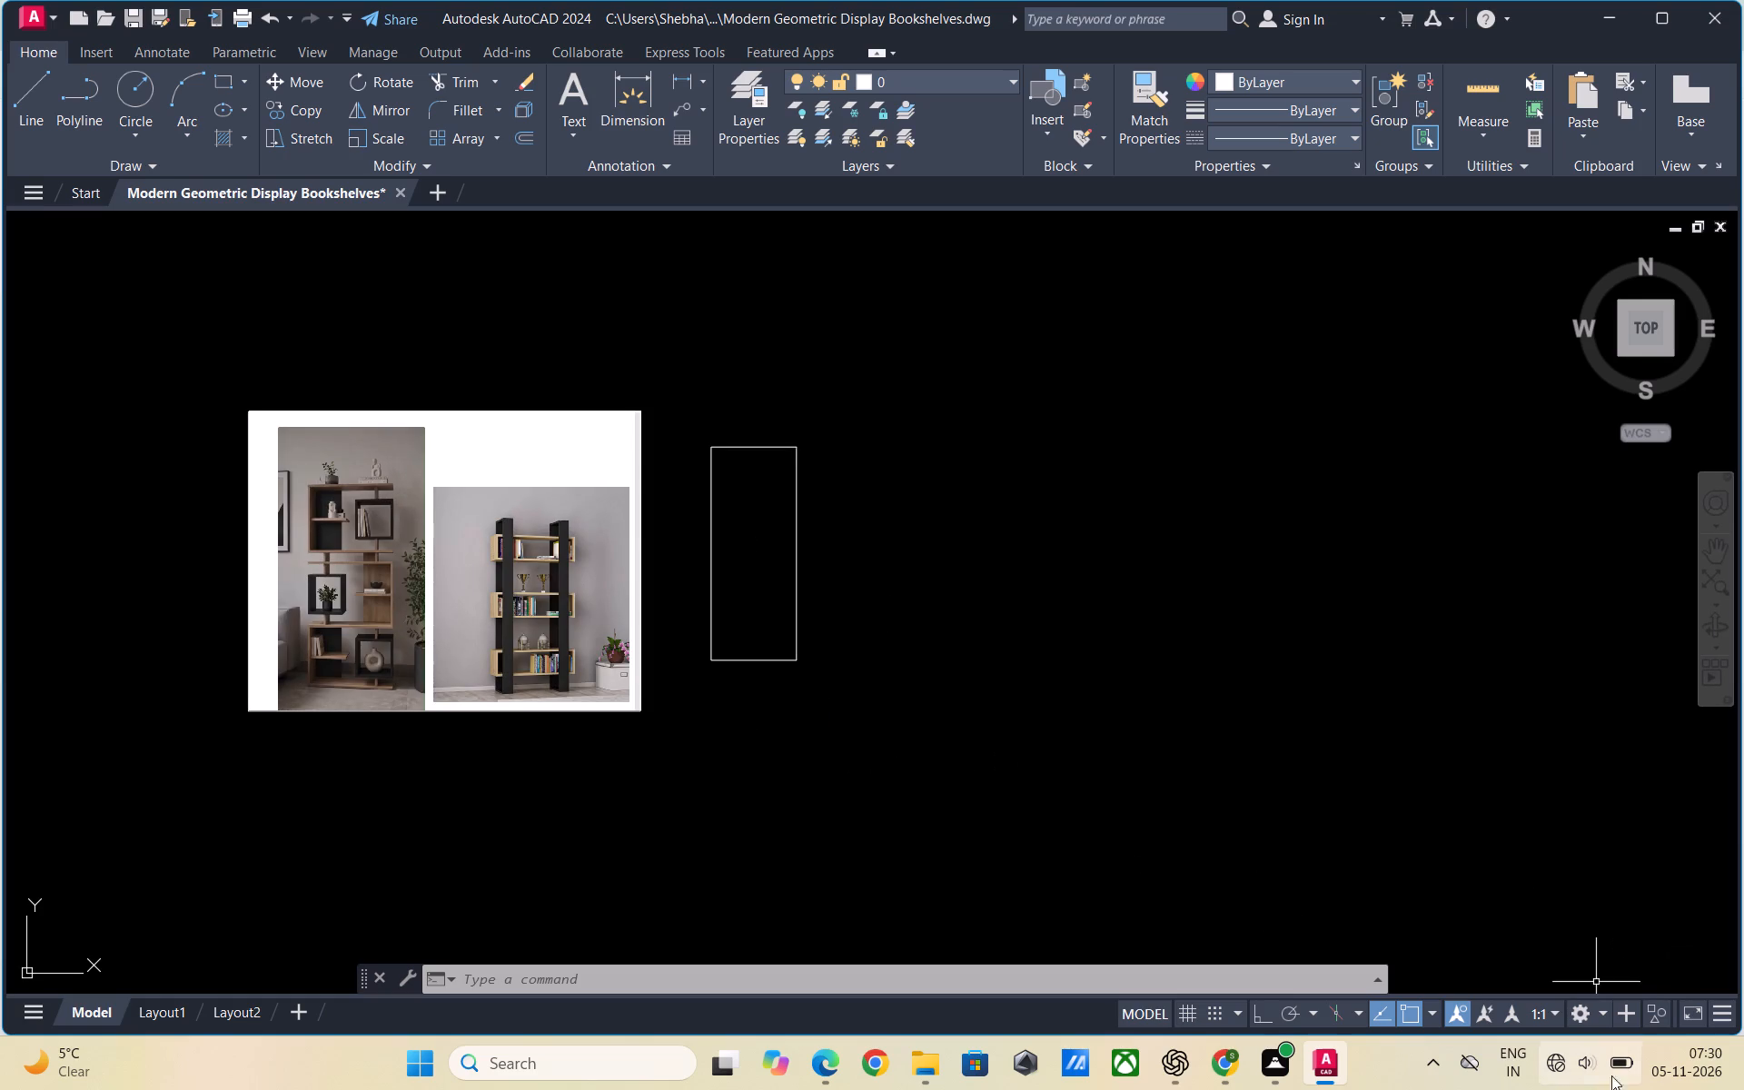
# Open the Windows notification calendar and browse from November to December 2026.
pyautogui.click(1568, 1070)
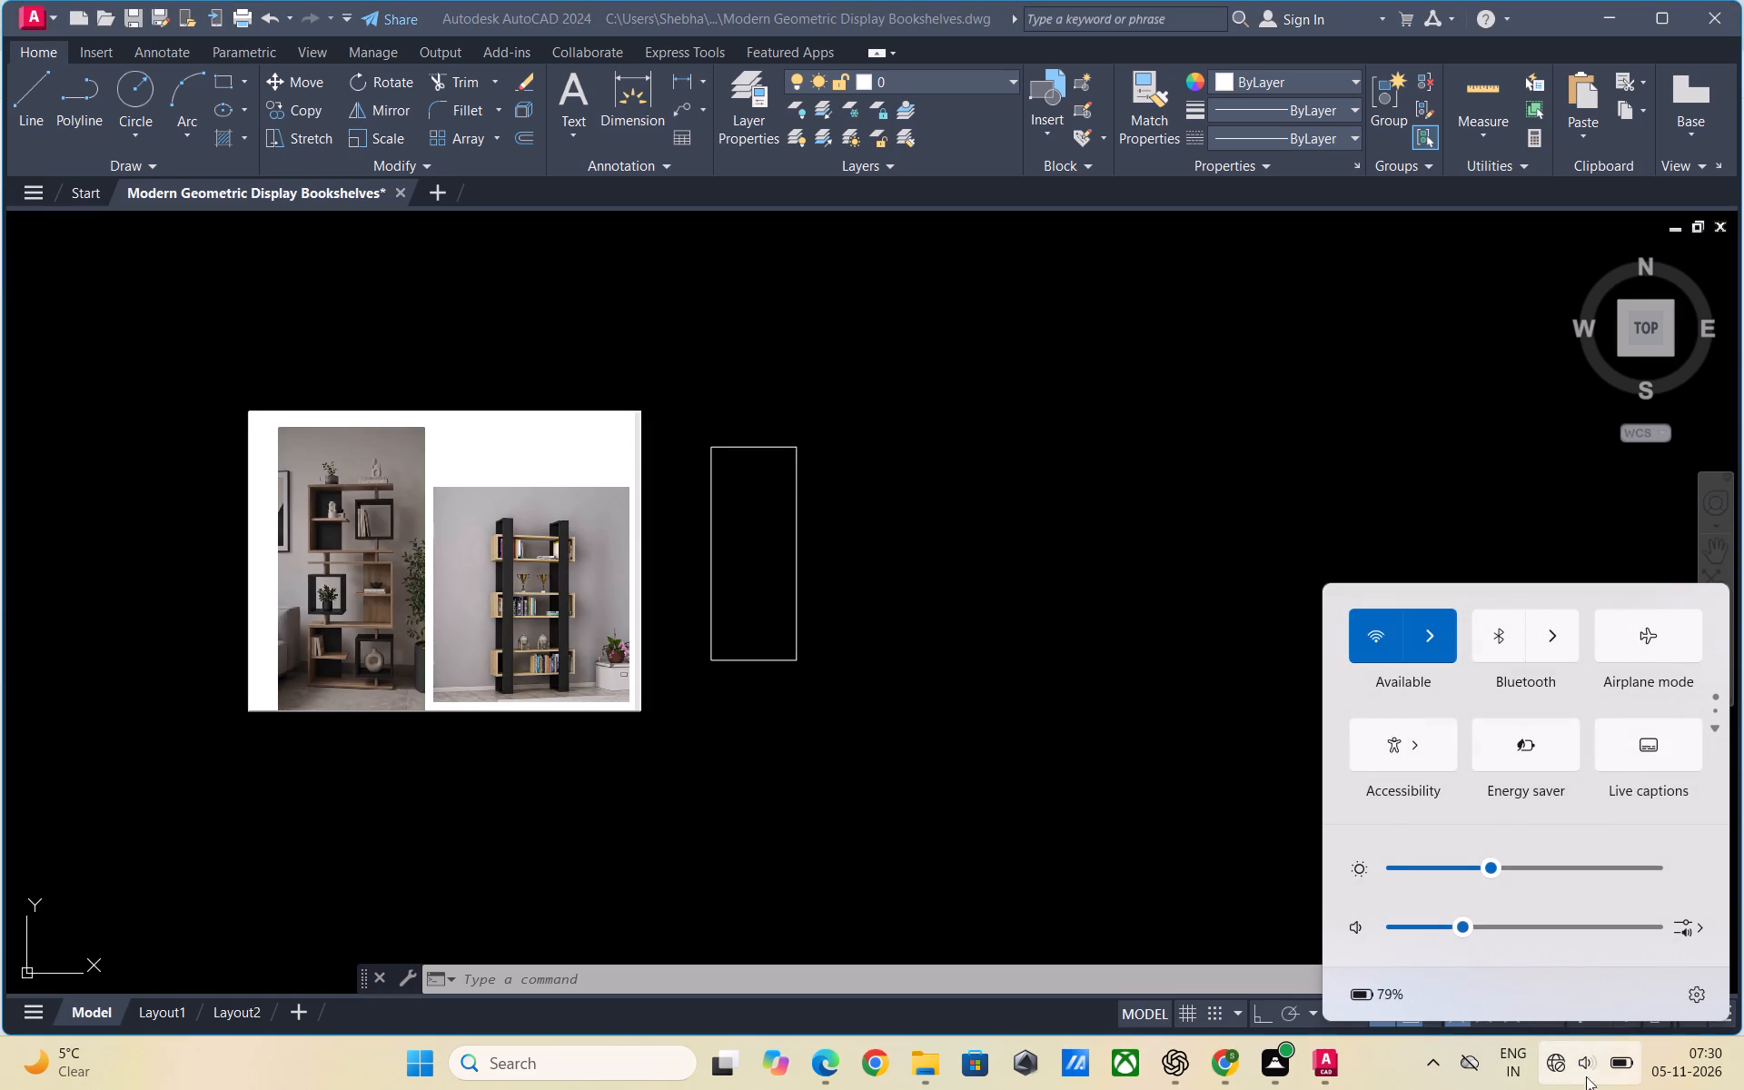
pyautogui.click(1691, 1073)
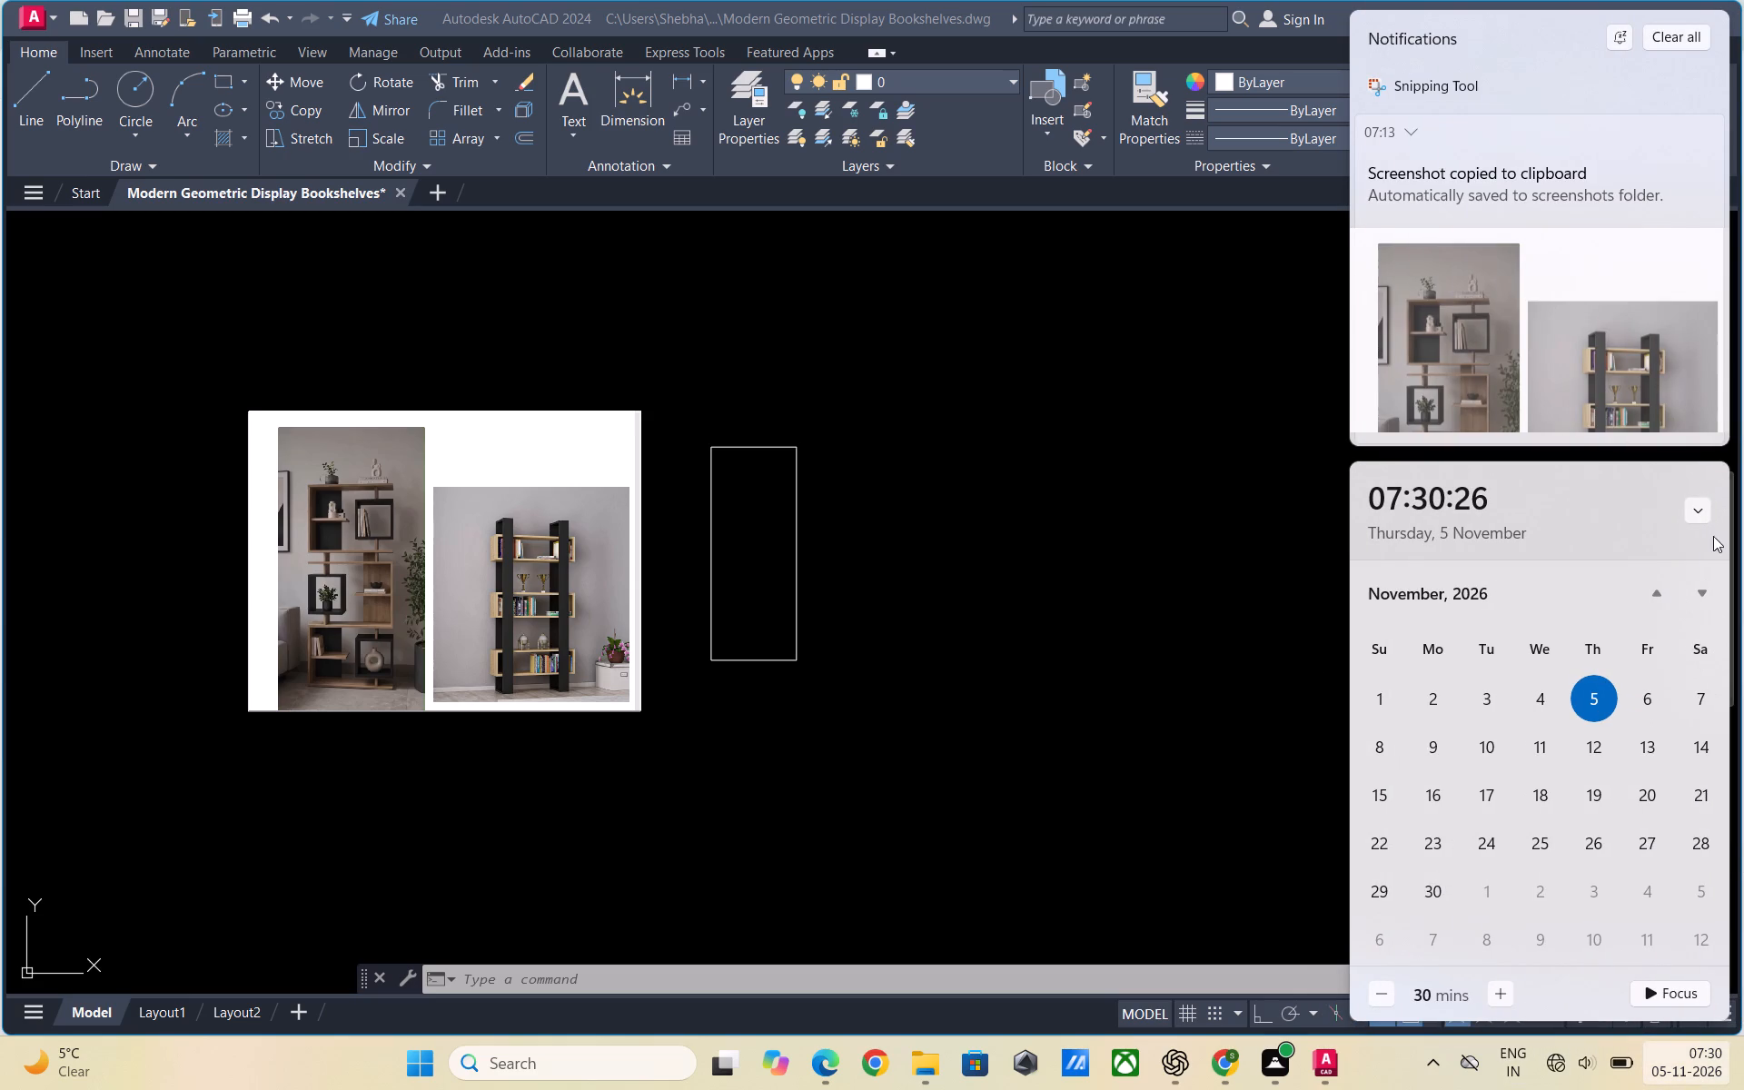
pyautogui.click(1699, 514)
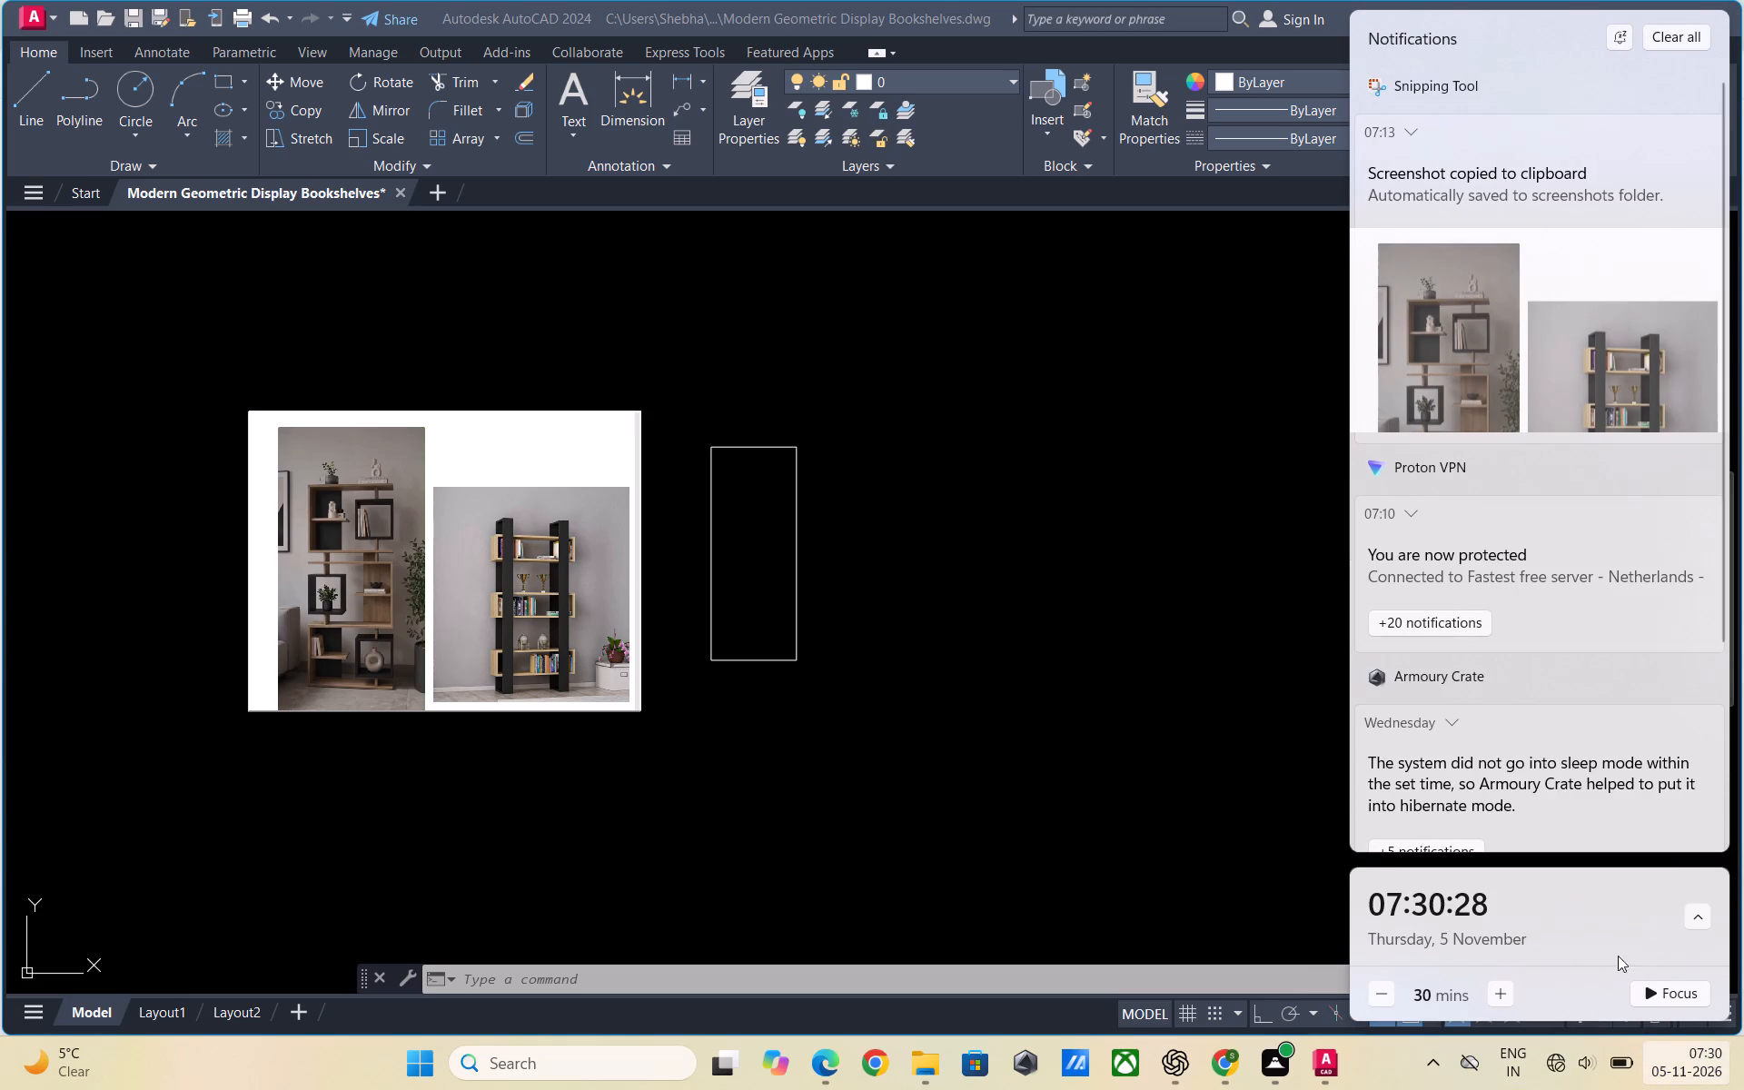
pyautogui.click(1690, 921)
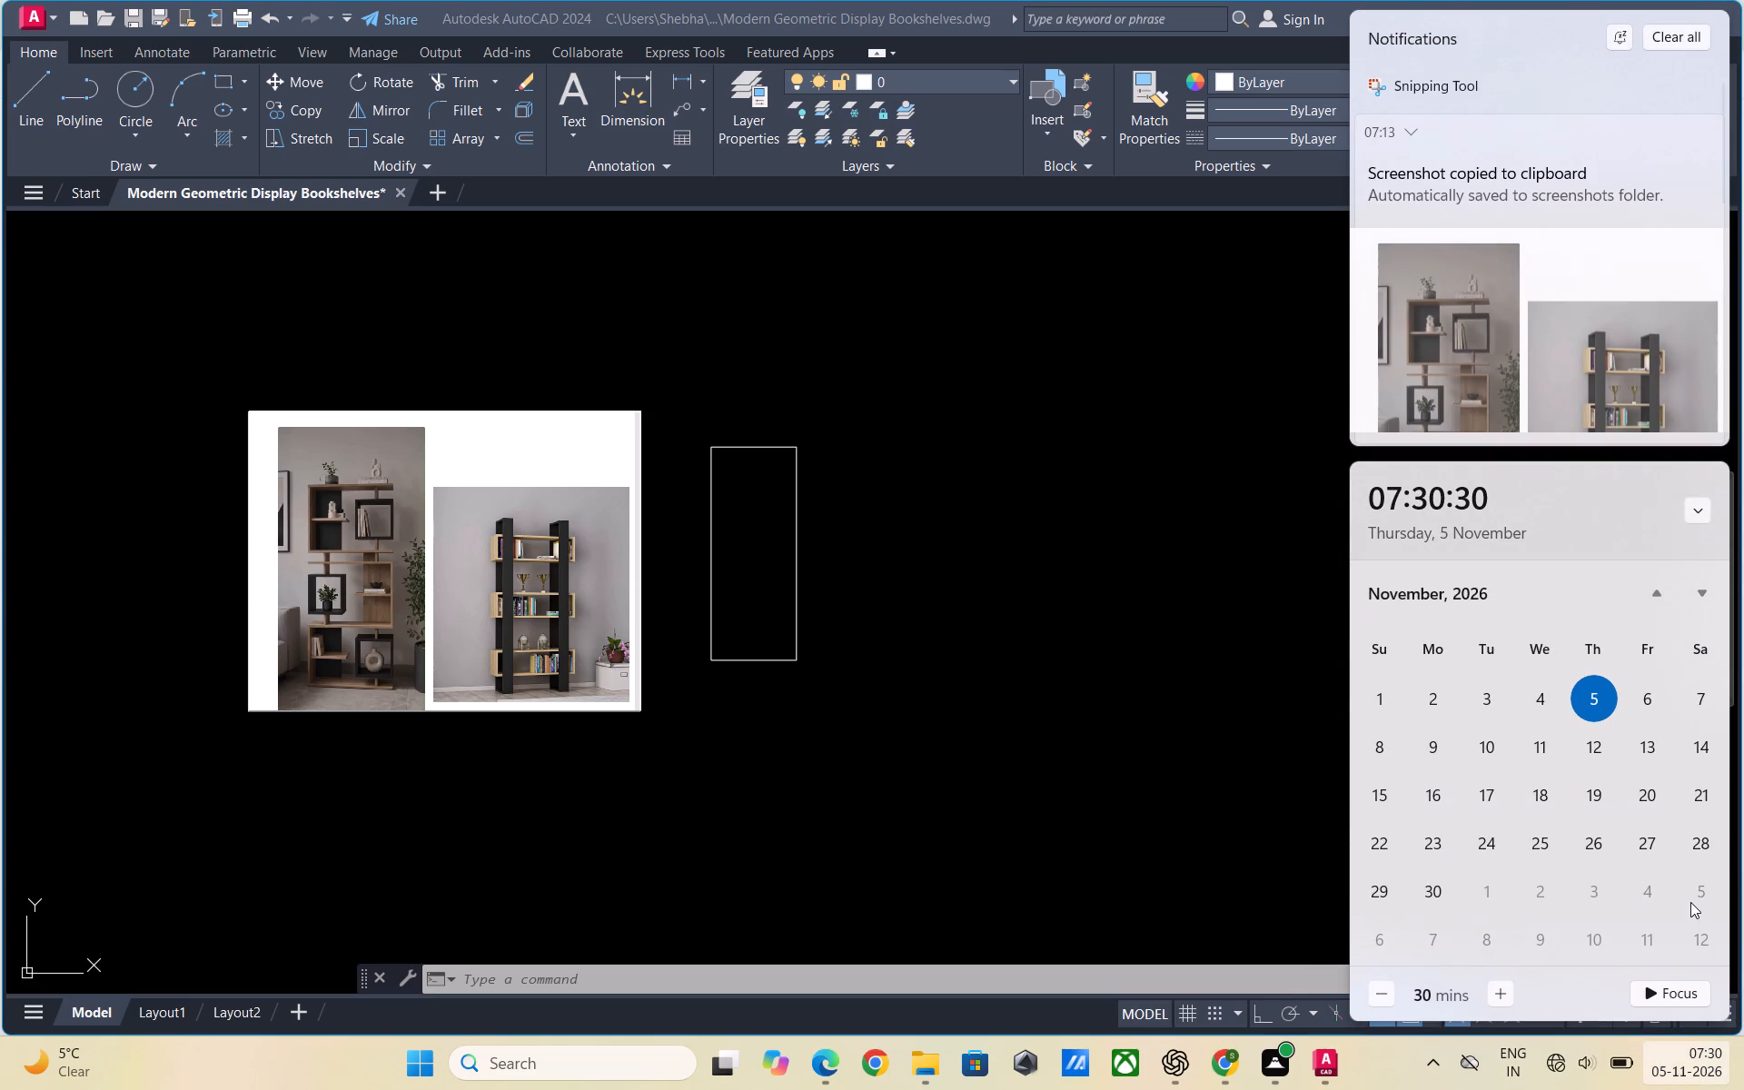
pyautogui.click(1702, 591)
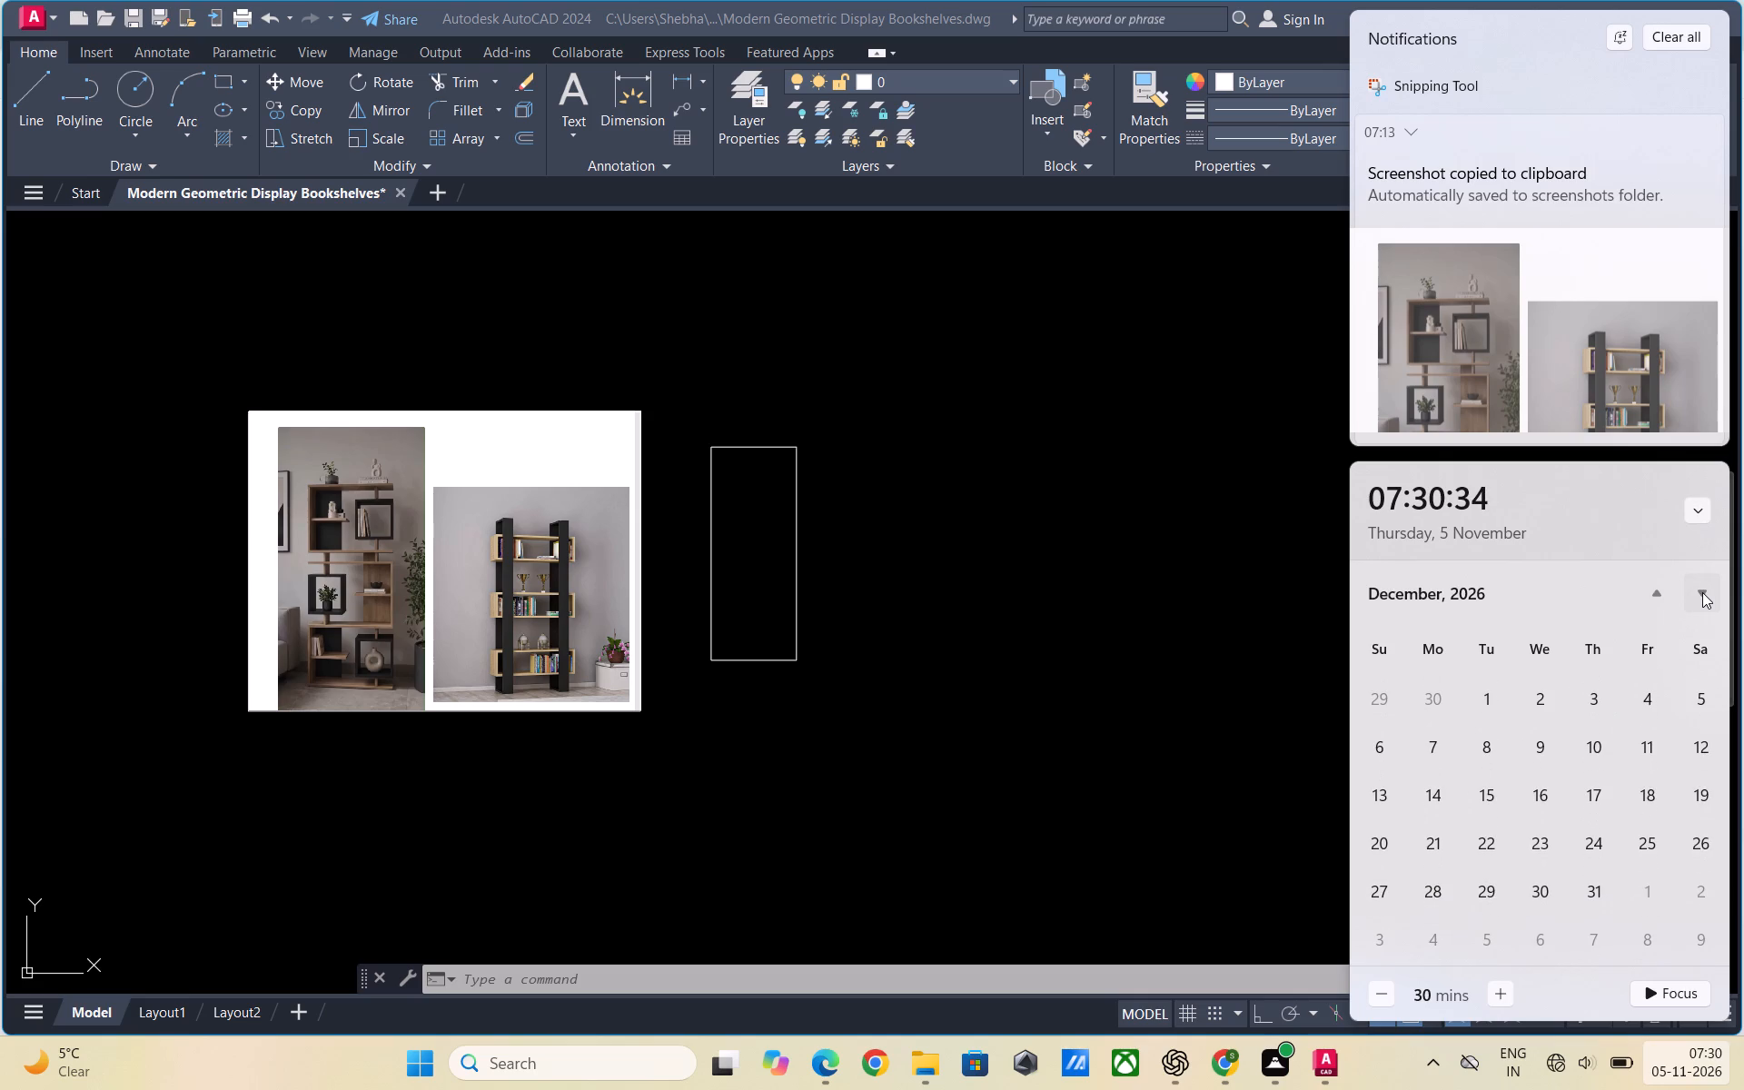
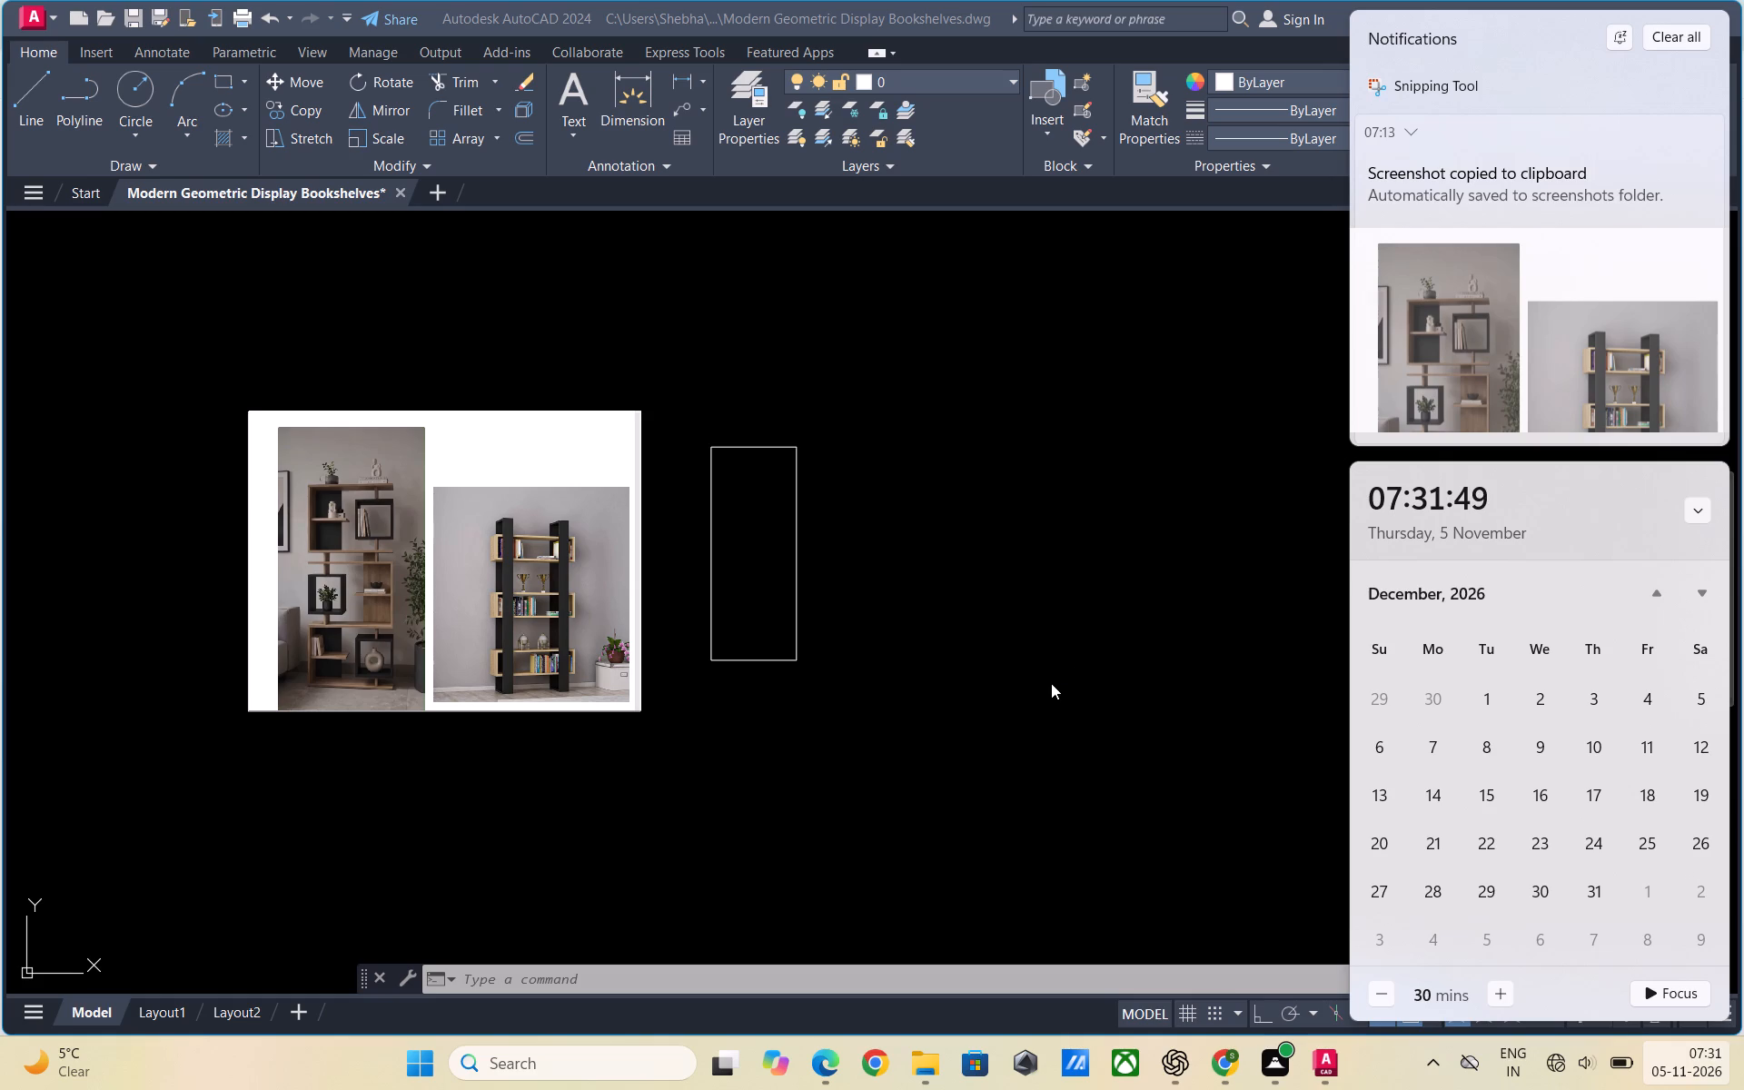
# Dismiss the Windows notification calendar and return to the AutoCAD drawing.
pyautogui.click(981, 679)
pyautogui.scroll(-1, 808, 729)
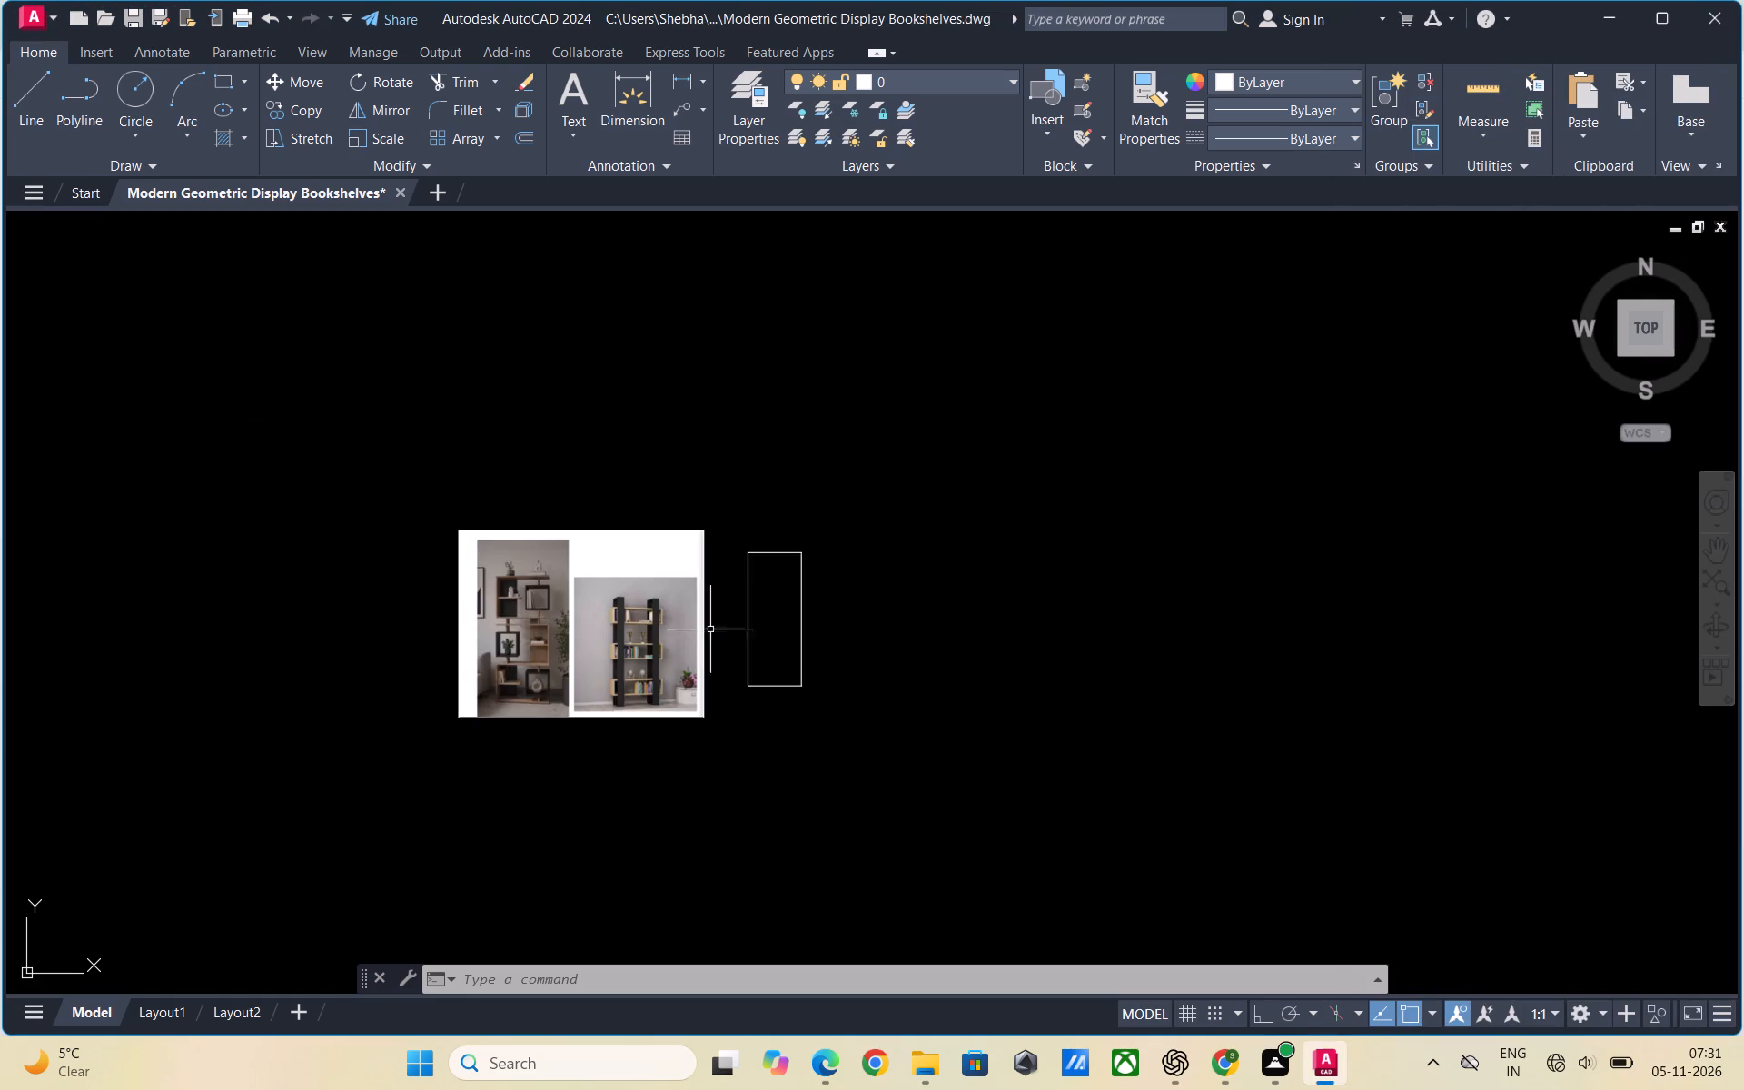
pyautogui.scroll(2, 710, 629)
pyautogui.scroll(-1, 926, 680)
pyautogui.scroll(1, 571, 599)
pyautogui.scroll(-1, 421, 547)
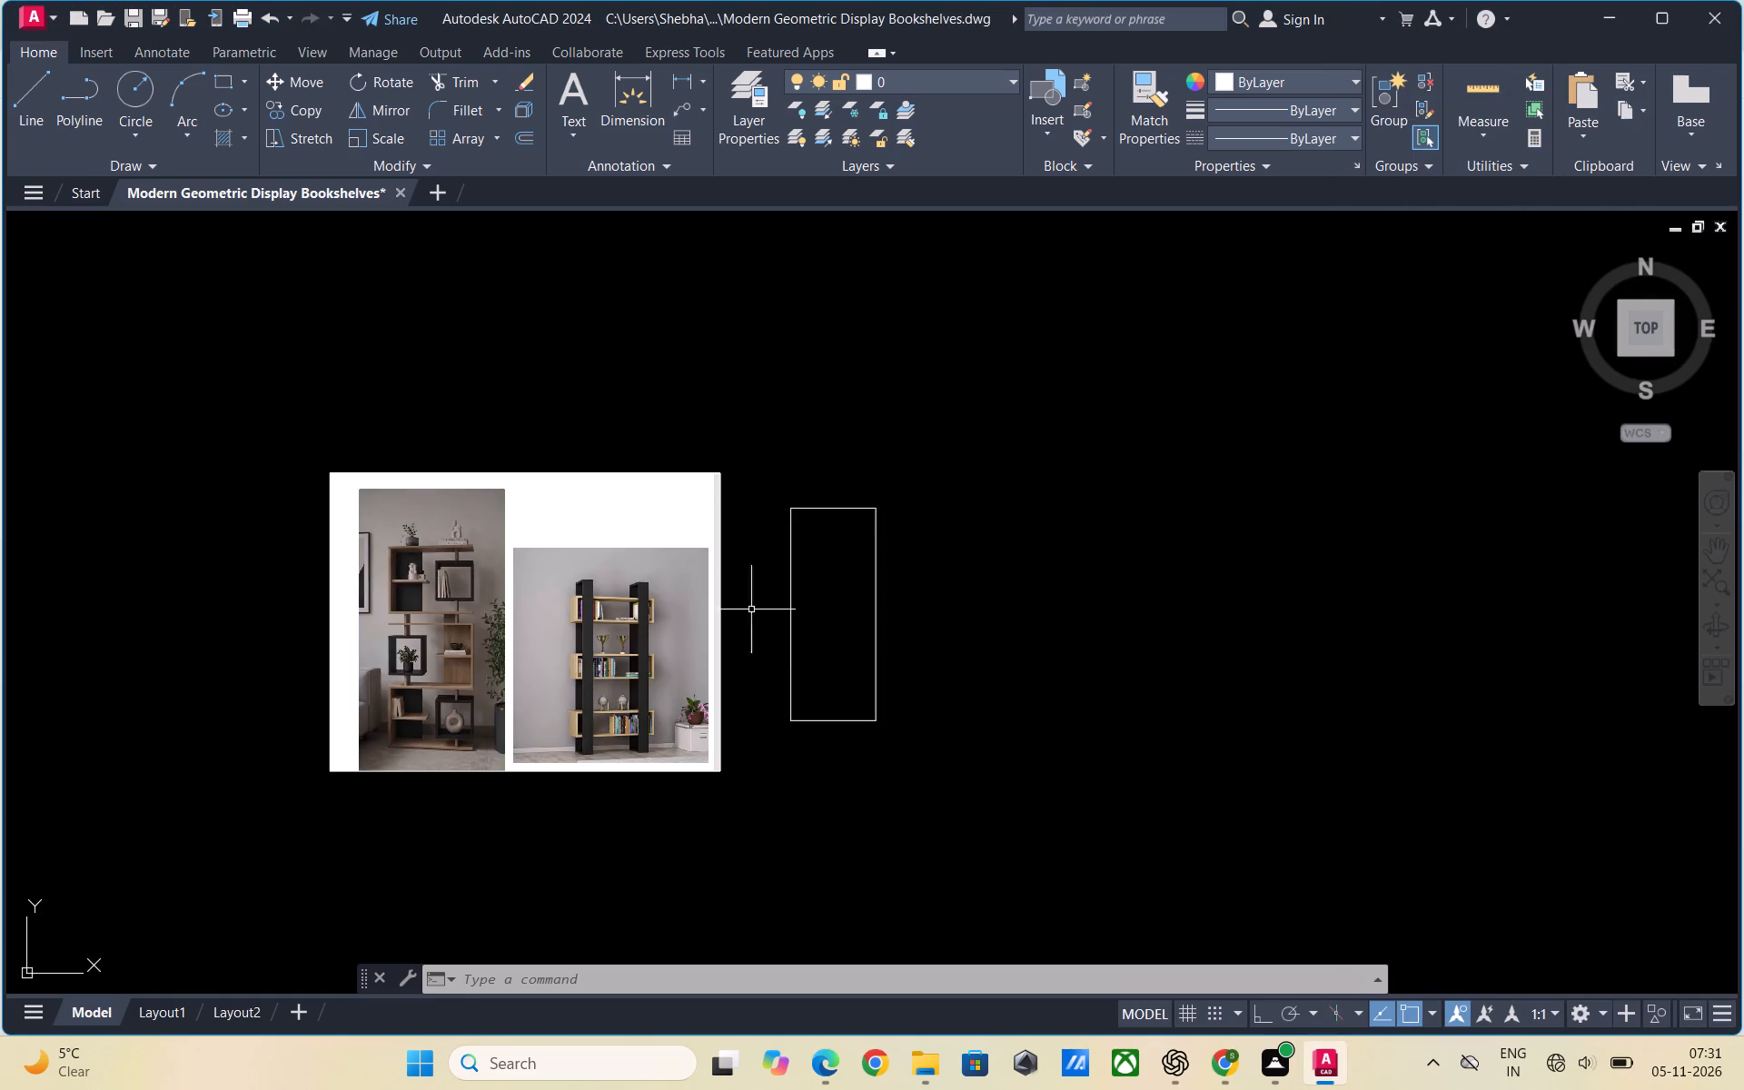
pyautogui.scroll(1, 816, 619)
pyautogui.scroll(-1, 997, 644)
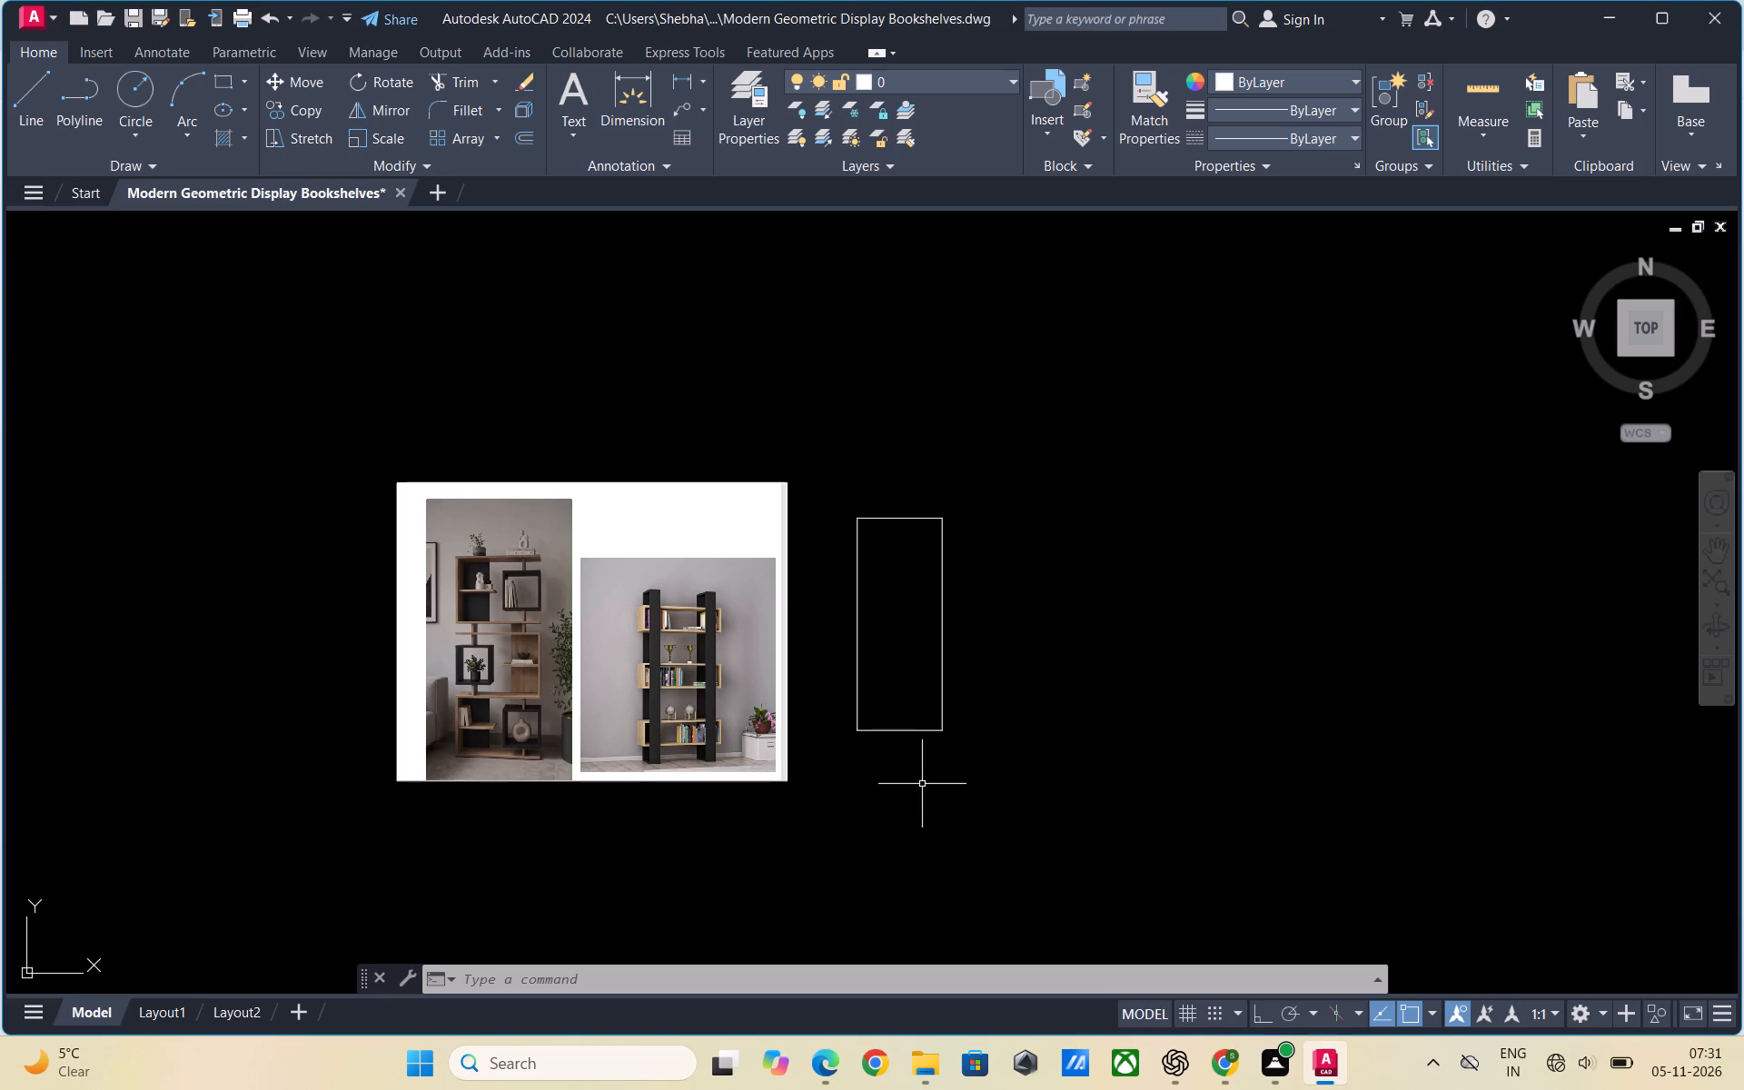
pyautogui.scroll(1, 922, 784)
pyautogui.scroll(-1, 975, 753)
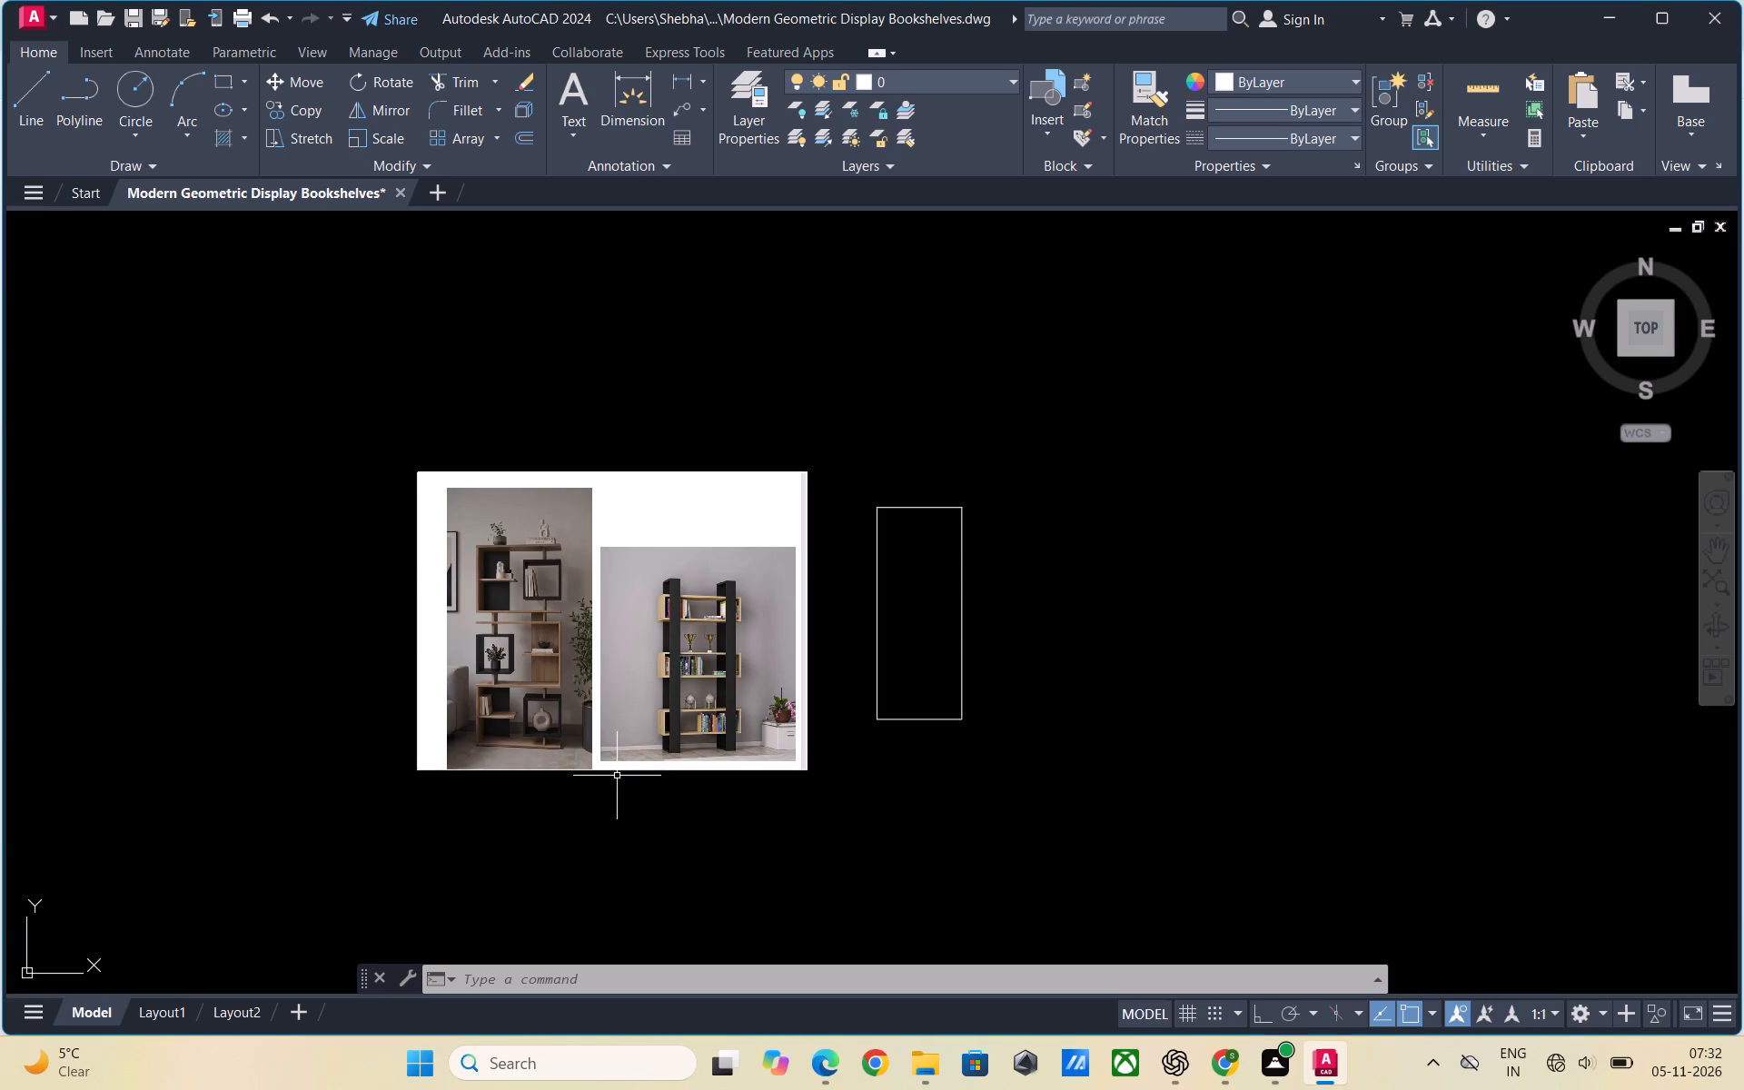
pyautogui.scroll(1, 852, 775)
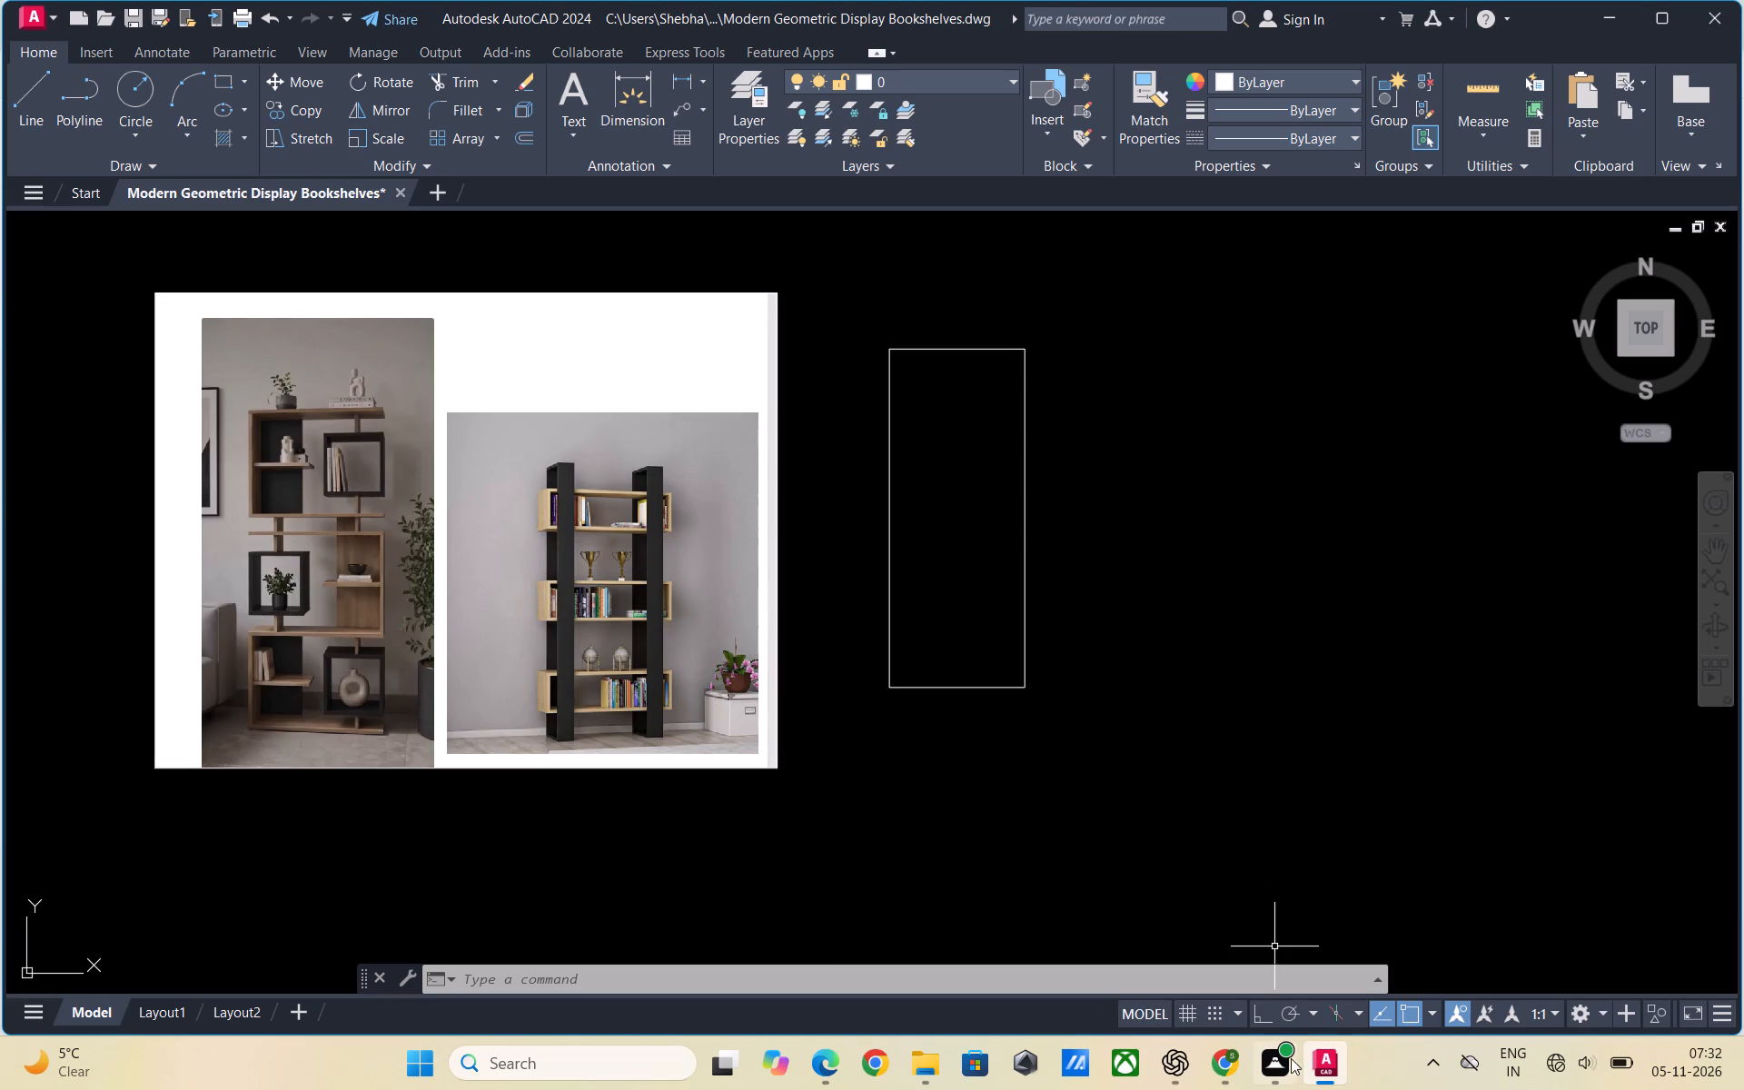
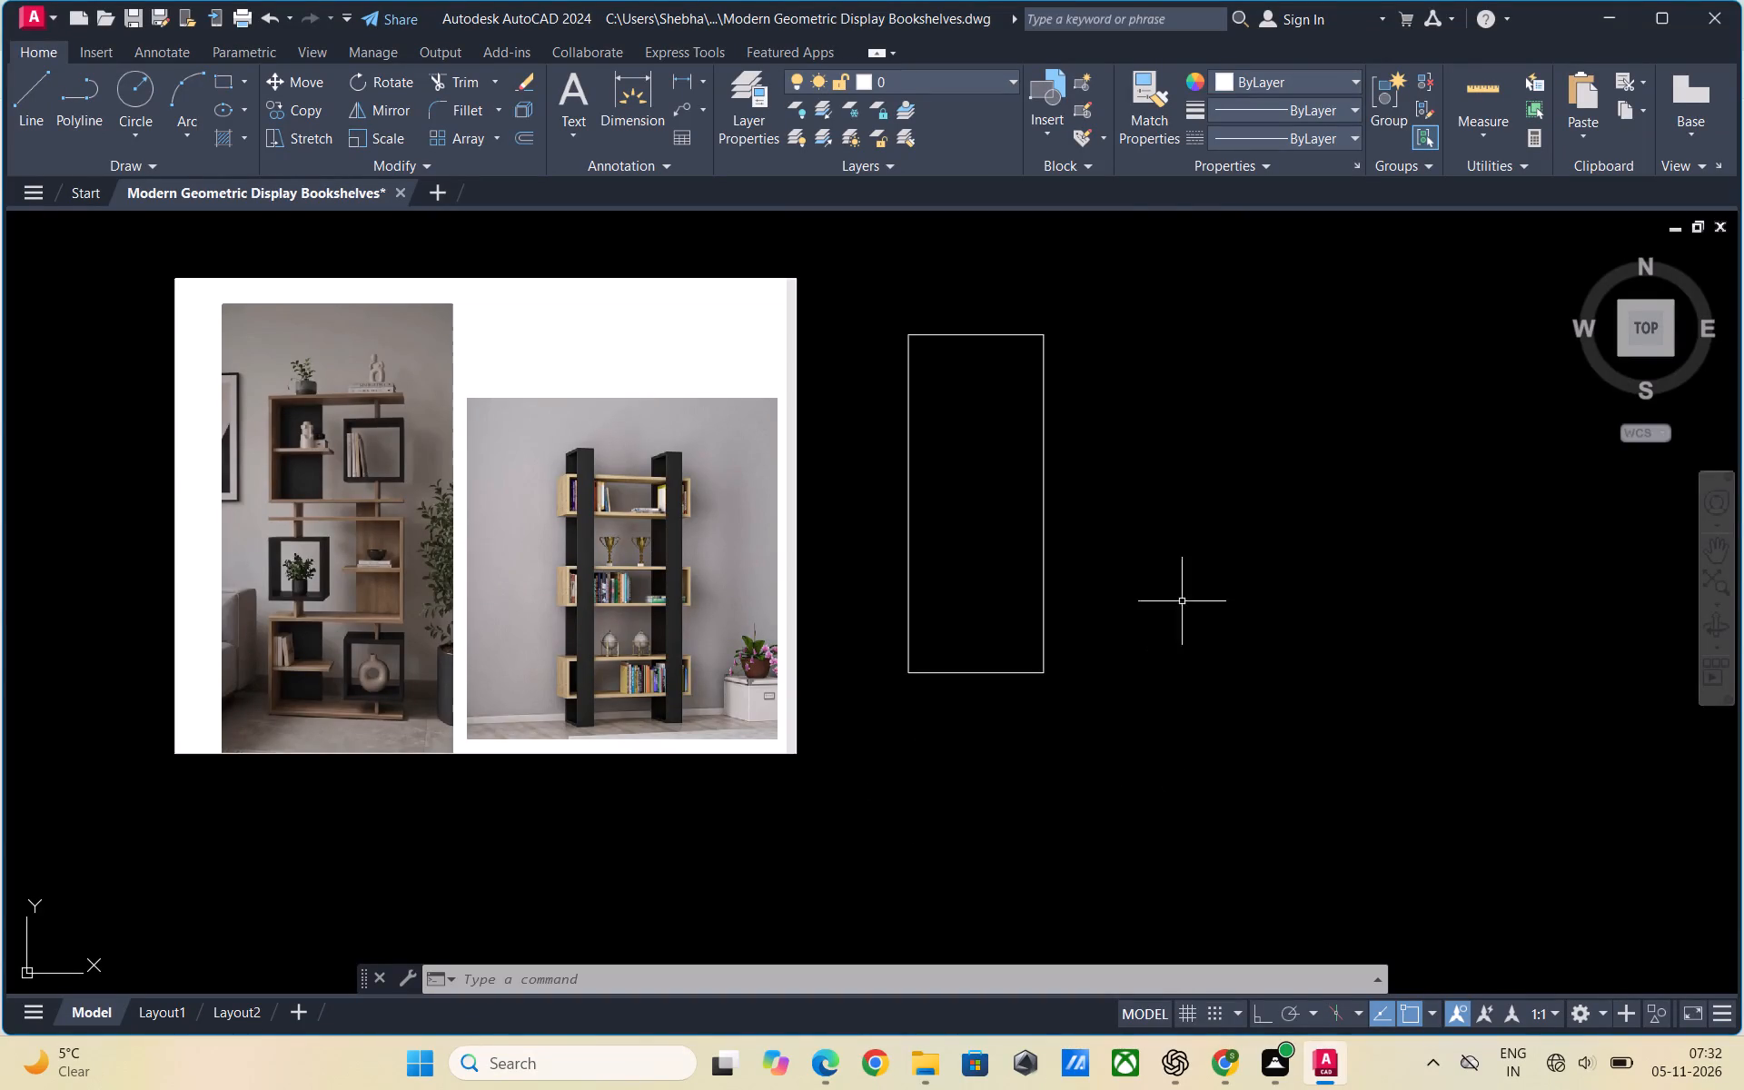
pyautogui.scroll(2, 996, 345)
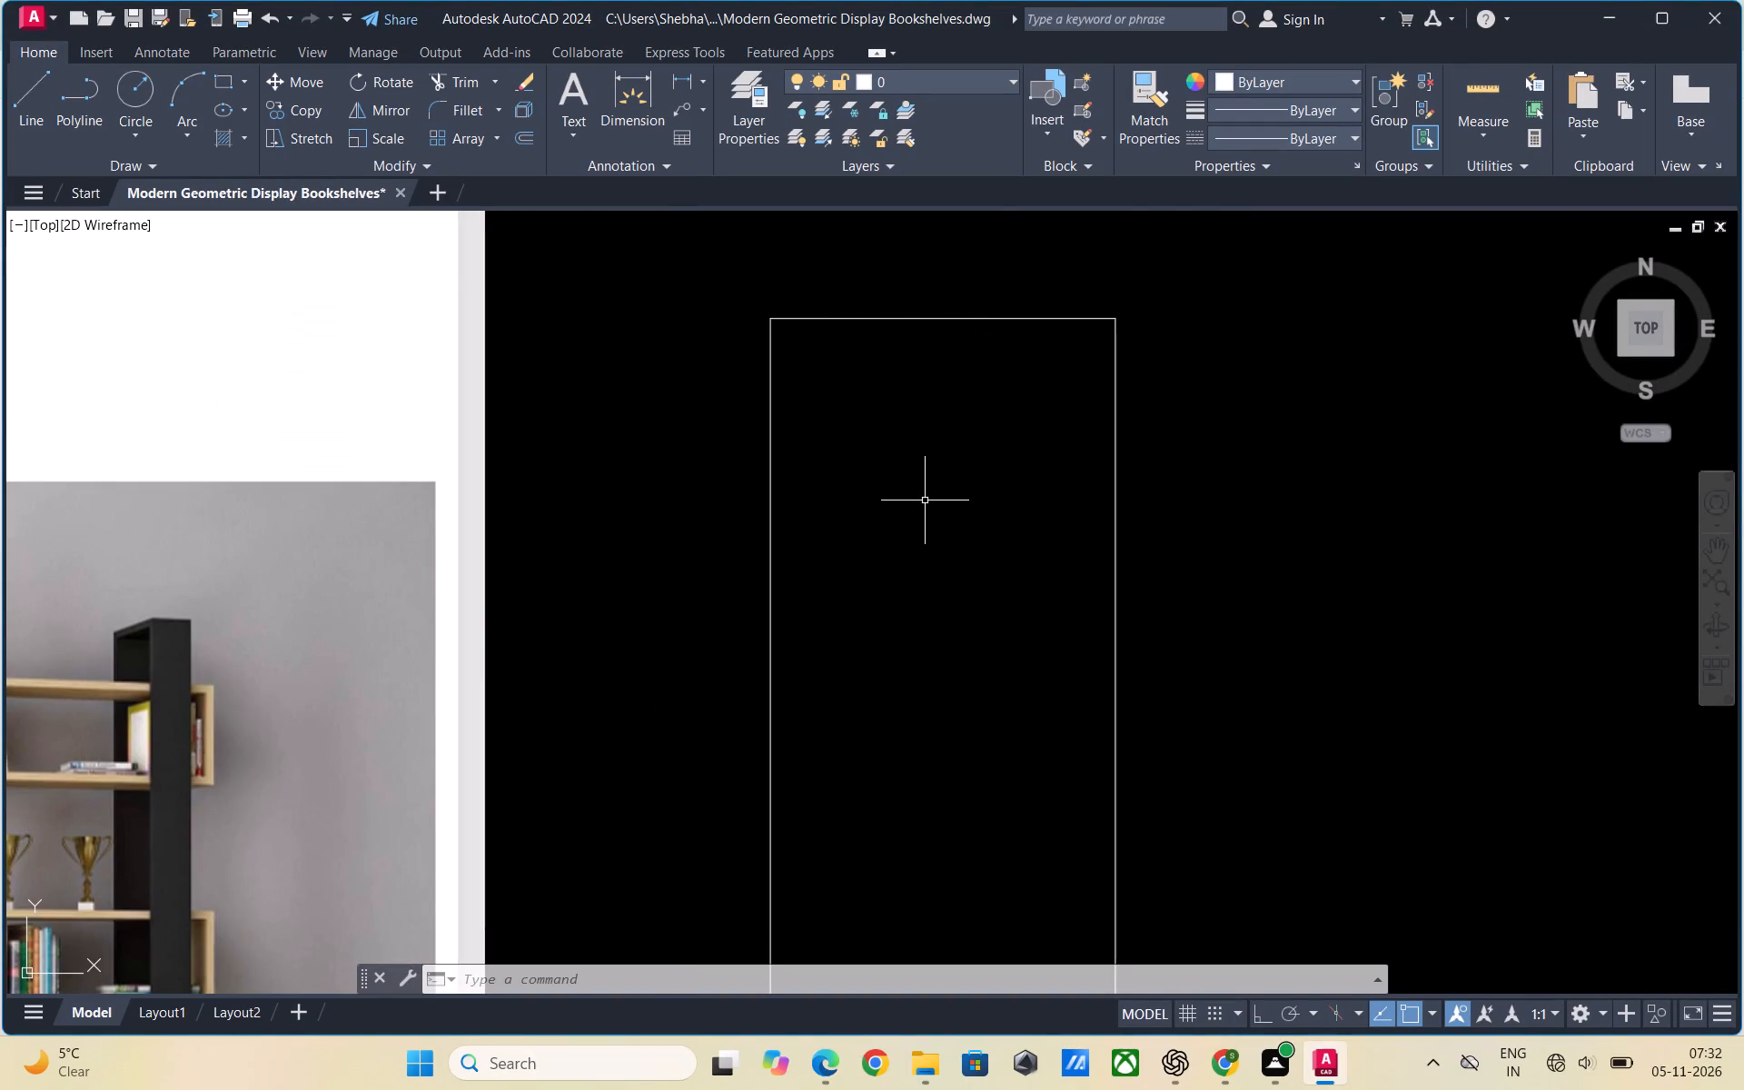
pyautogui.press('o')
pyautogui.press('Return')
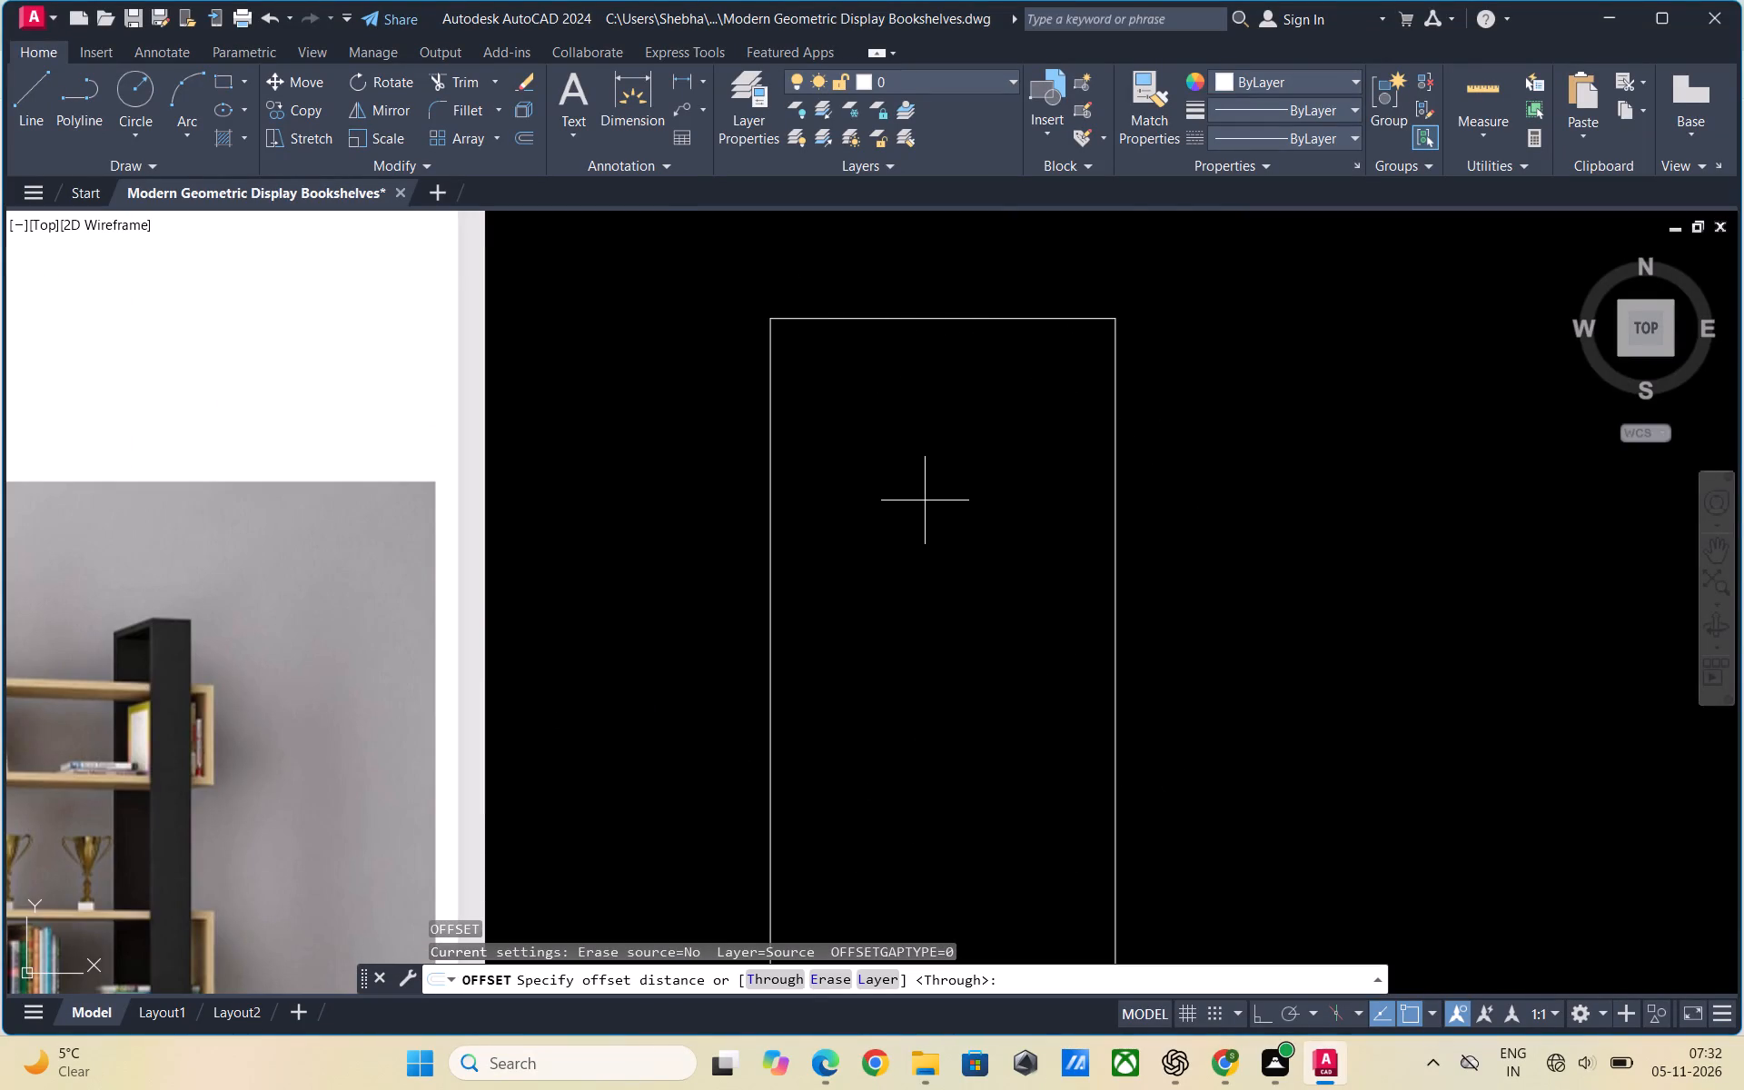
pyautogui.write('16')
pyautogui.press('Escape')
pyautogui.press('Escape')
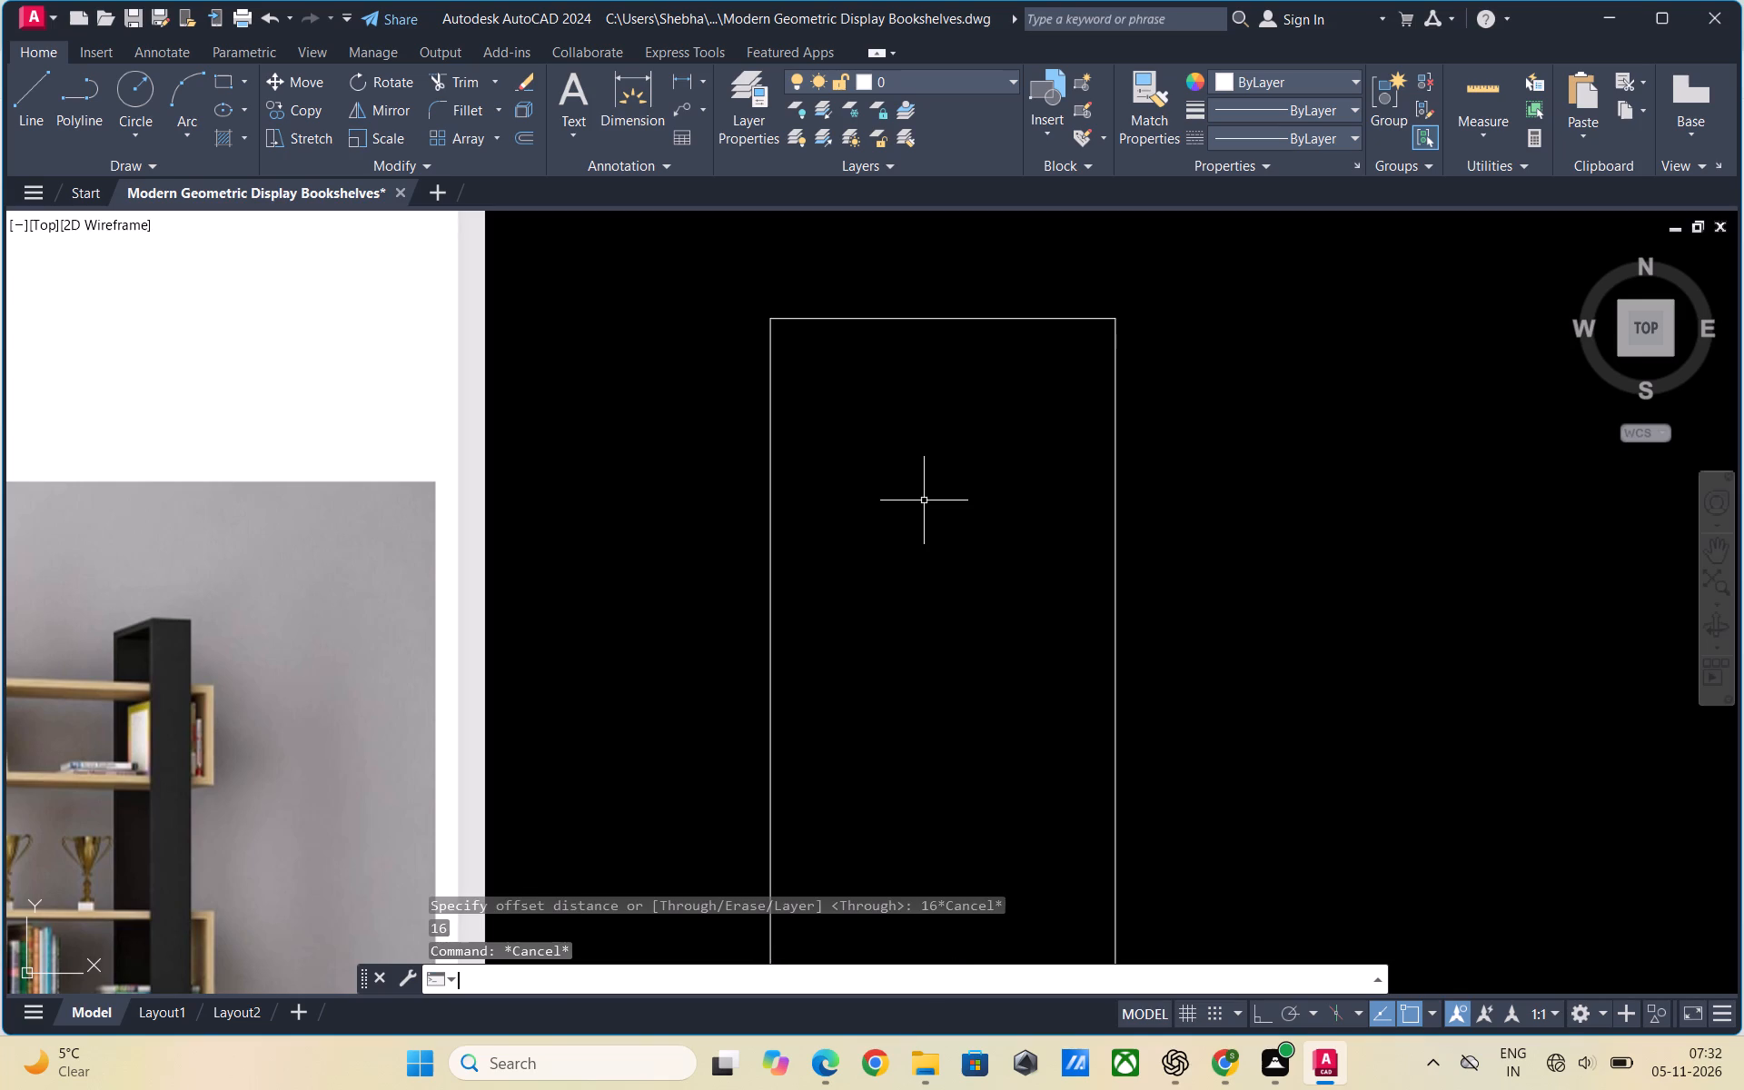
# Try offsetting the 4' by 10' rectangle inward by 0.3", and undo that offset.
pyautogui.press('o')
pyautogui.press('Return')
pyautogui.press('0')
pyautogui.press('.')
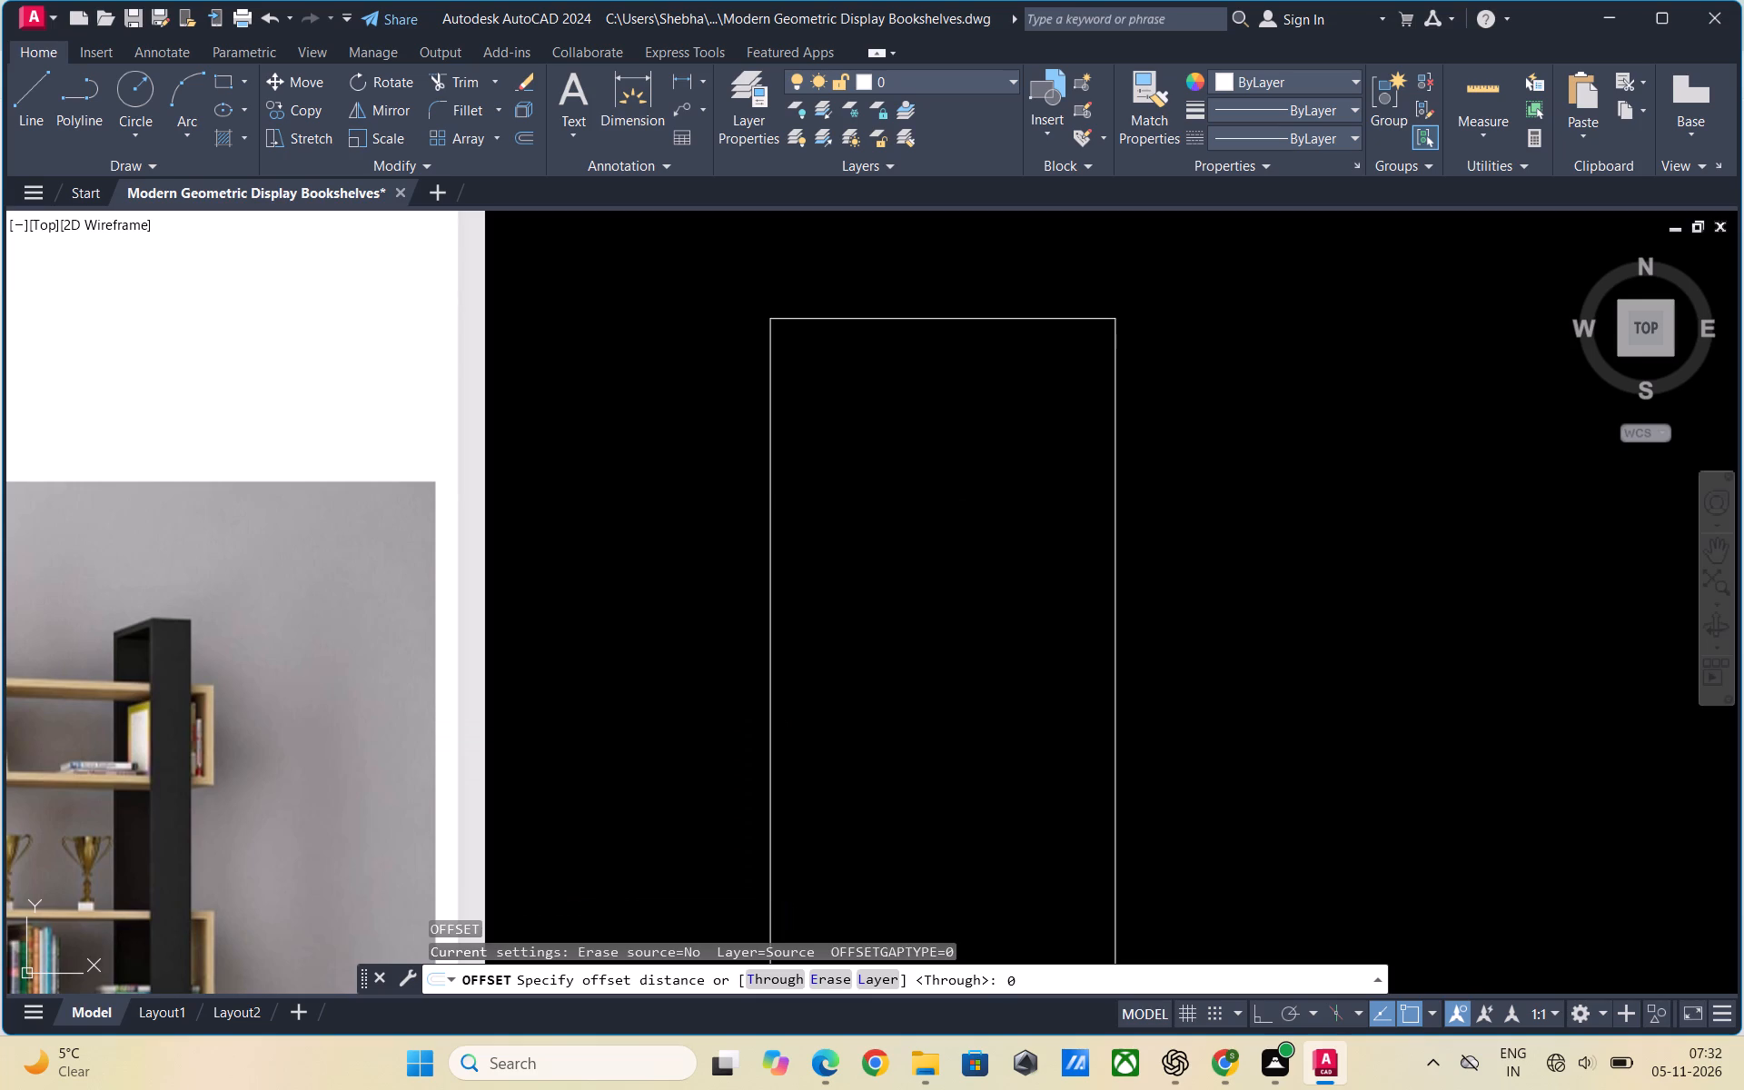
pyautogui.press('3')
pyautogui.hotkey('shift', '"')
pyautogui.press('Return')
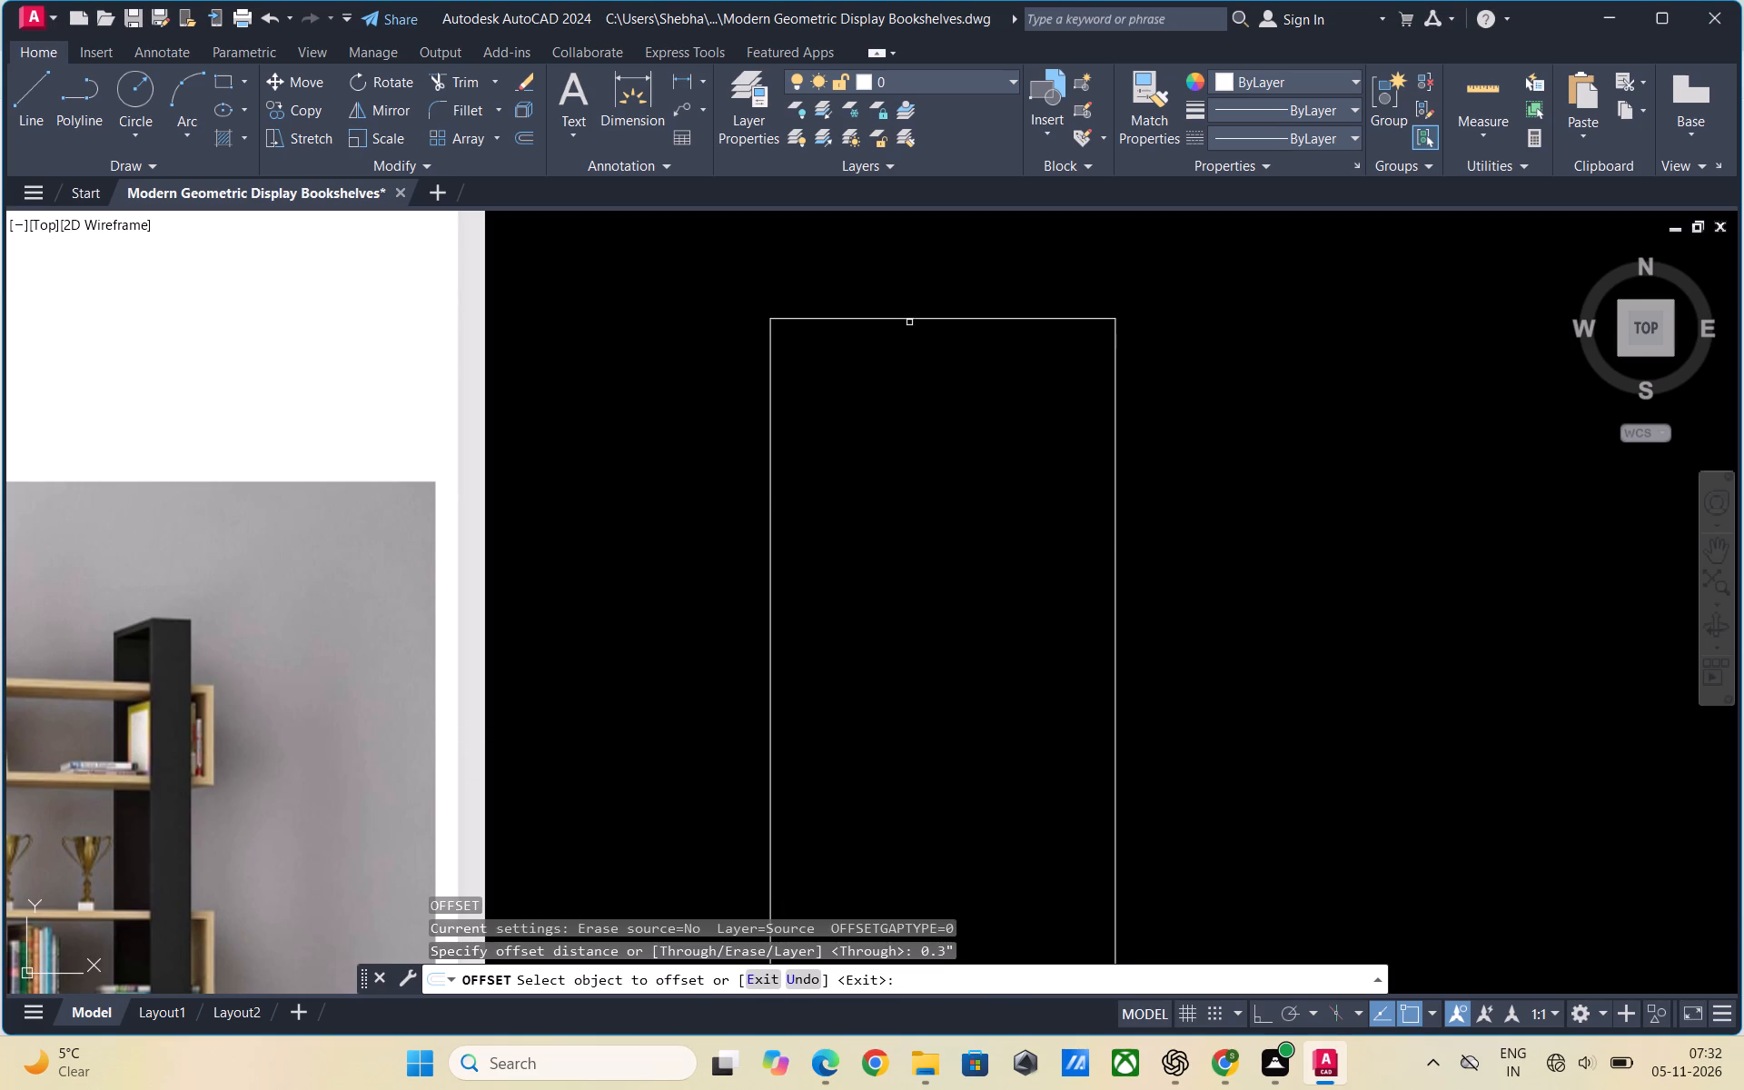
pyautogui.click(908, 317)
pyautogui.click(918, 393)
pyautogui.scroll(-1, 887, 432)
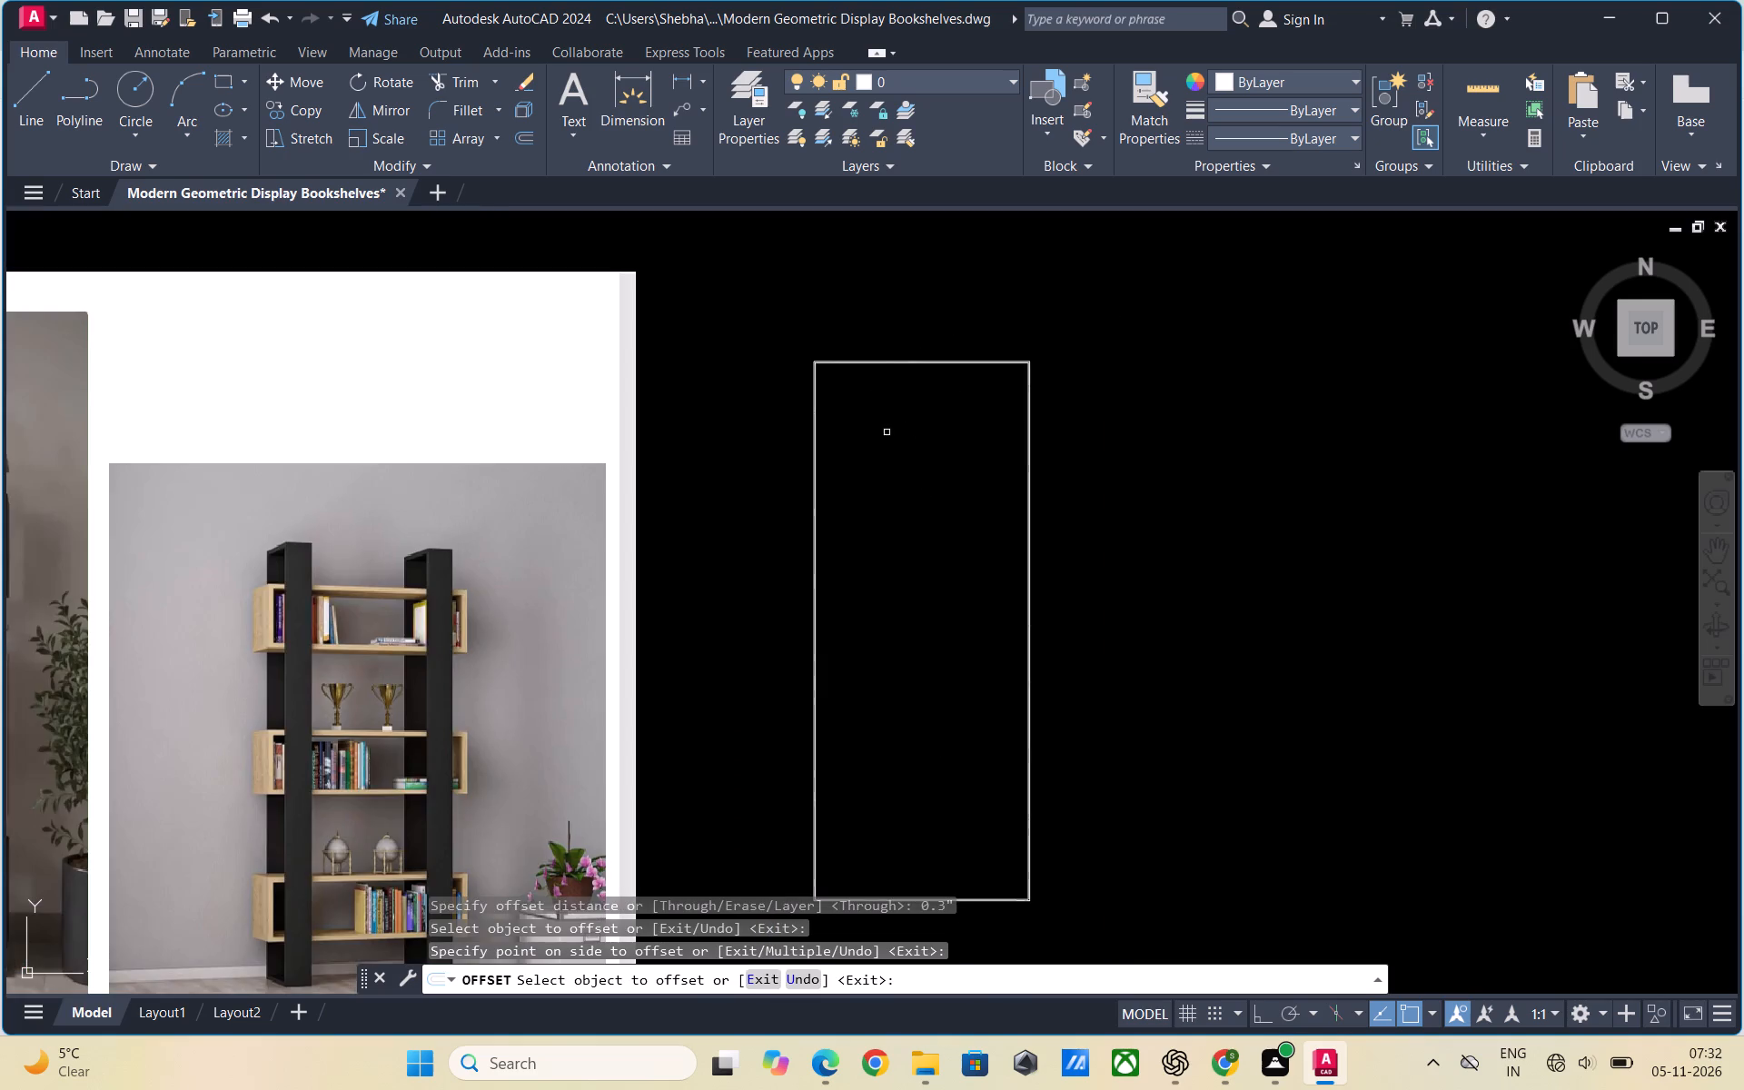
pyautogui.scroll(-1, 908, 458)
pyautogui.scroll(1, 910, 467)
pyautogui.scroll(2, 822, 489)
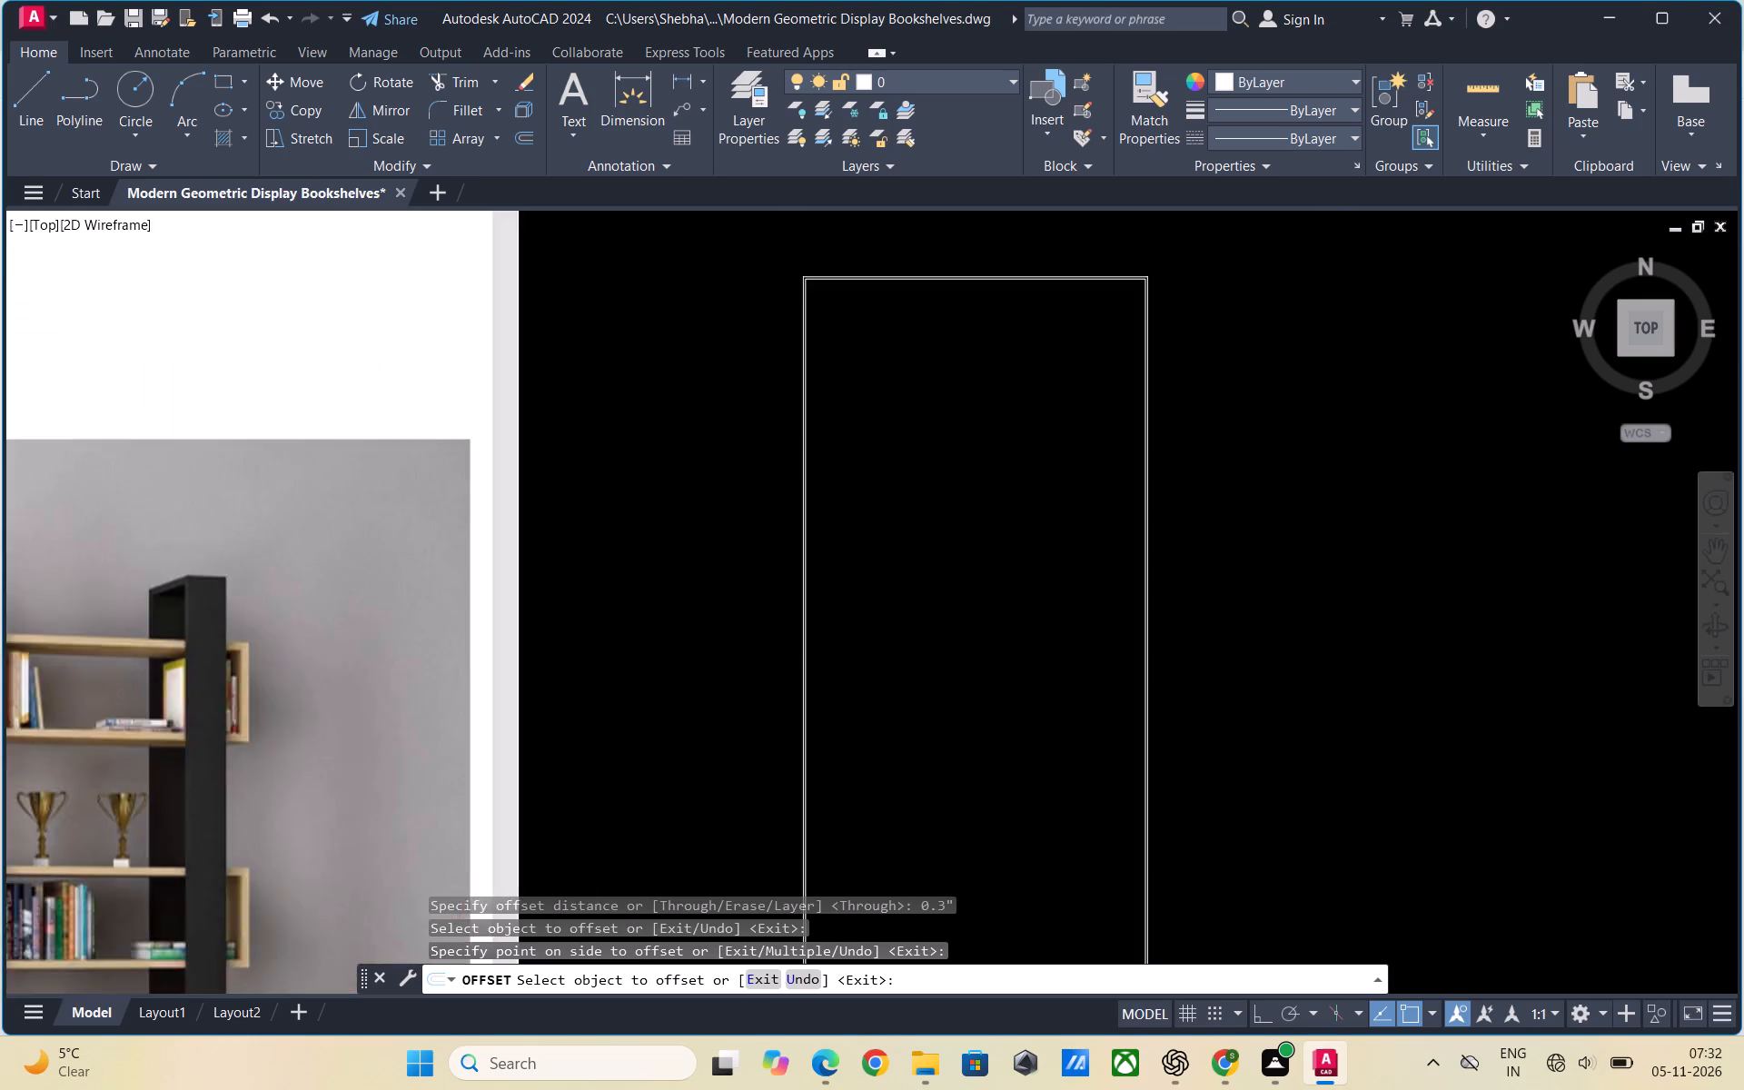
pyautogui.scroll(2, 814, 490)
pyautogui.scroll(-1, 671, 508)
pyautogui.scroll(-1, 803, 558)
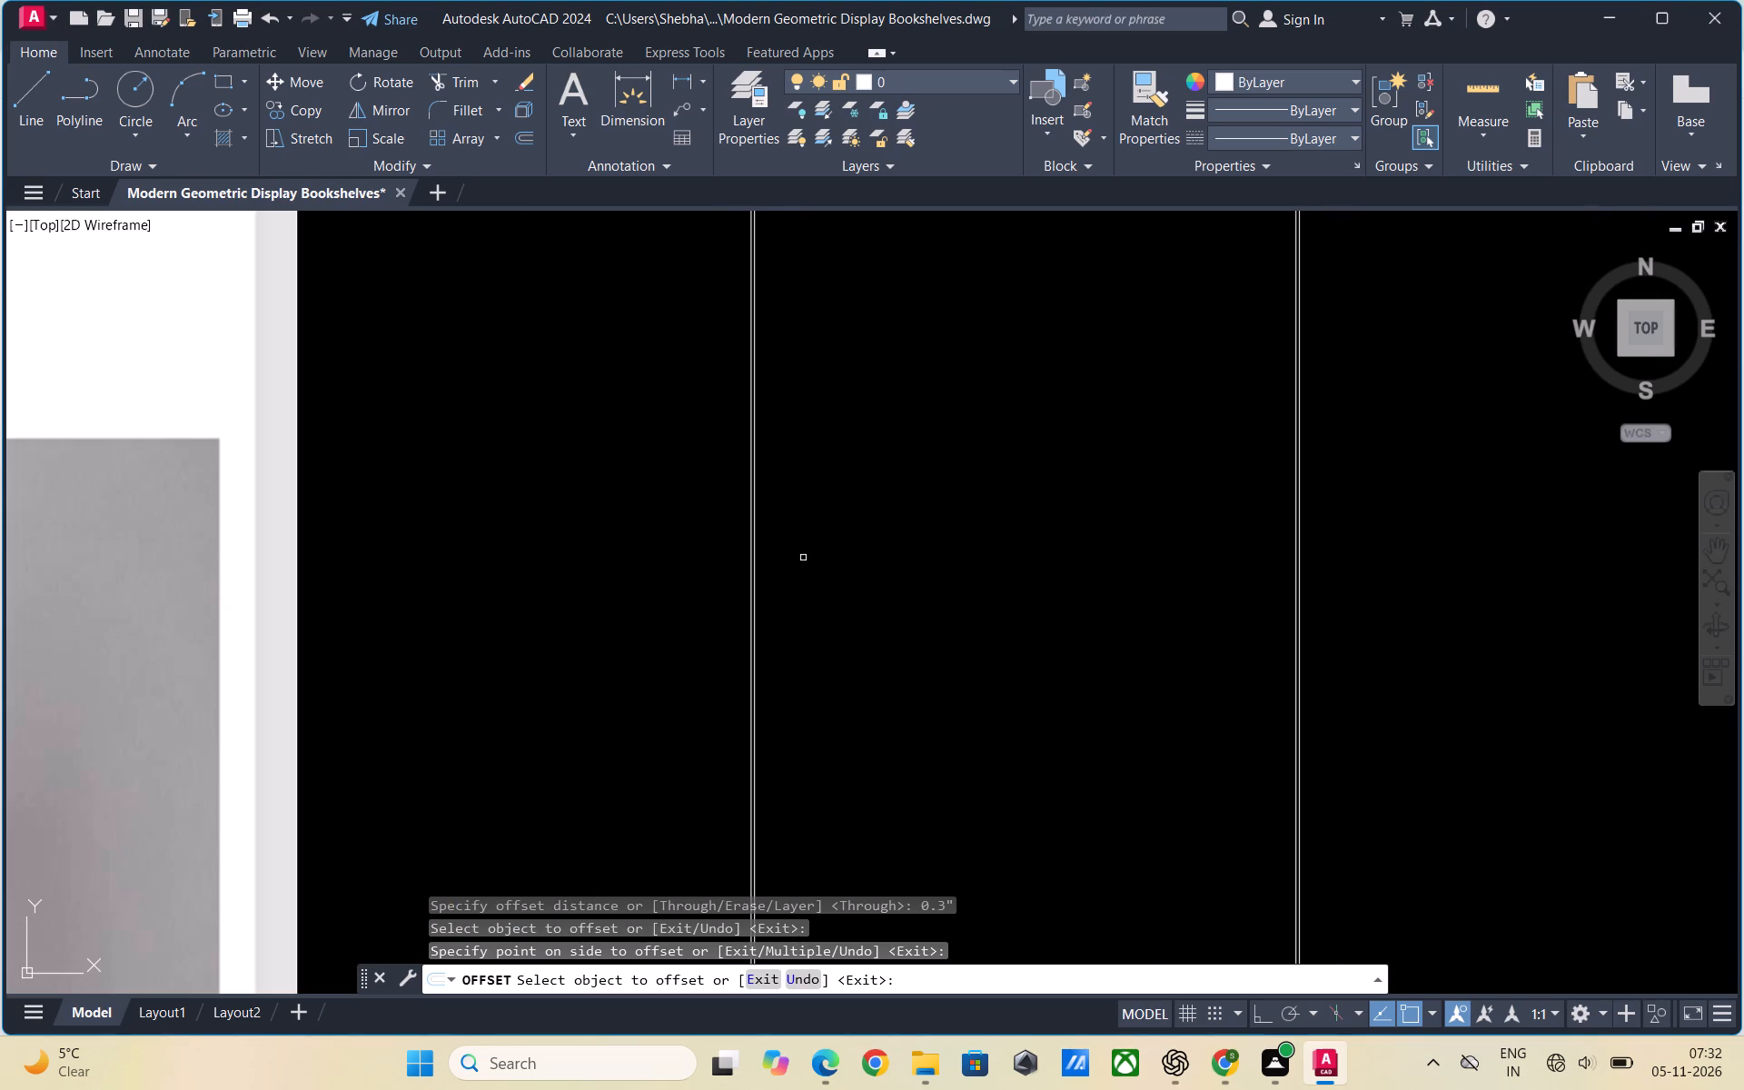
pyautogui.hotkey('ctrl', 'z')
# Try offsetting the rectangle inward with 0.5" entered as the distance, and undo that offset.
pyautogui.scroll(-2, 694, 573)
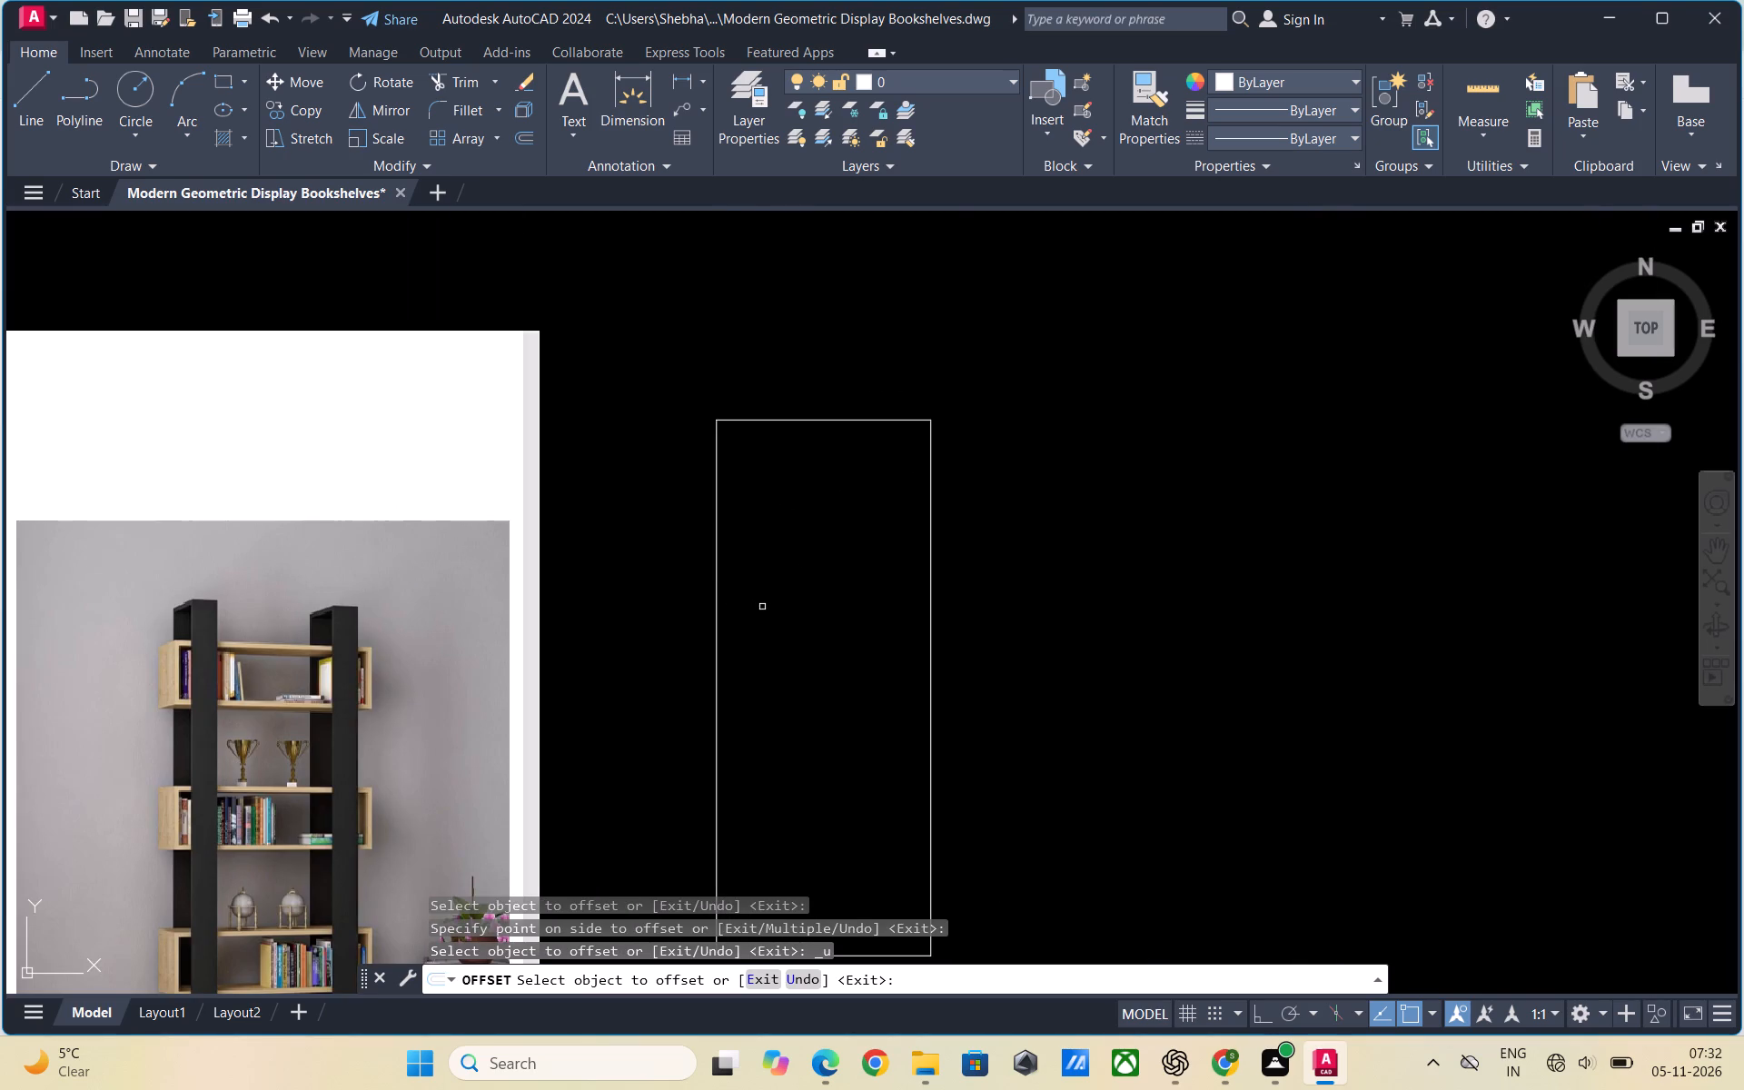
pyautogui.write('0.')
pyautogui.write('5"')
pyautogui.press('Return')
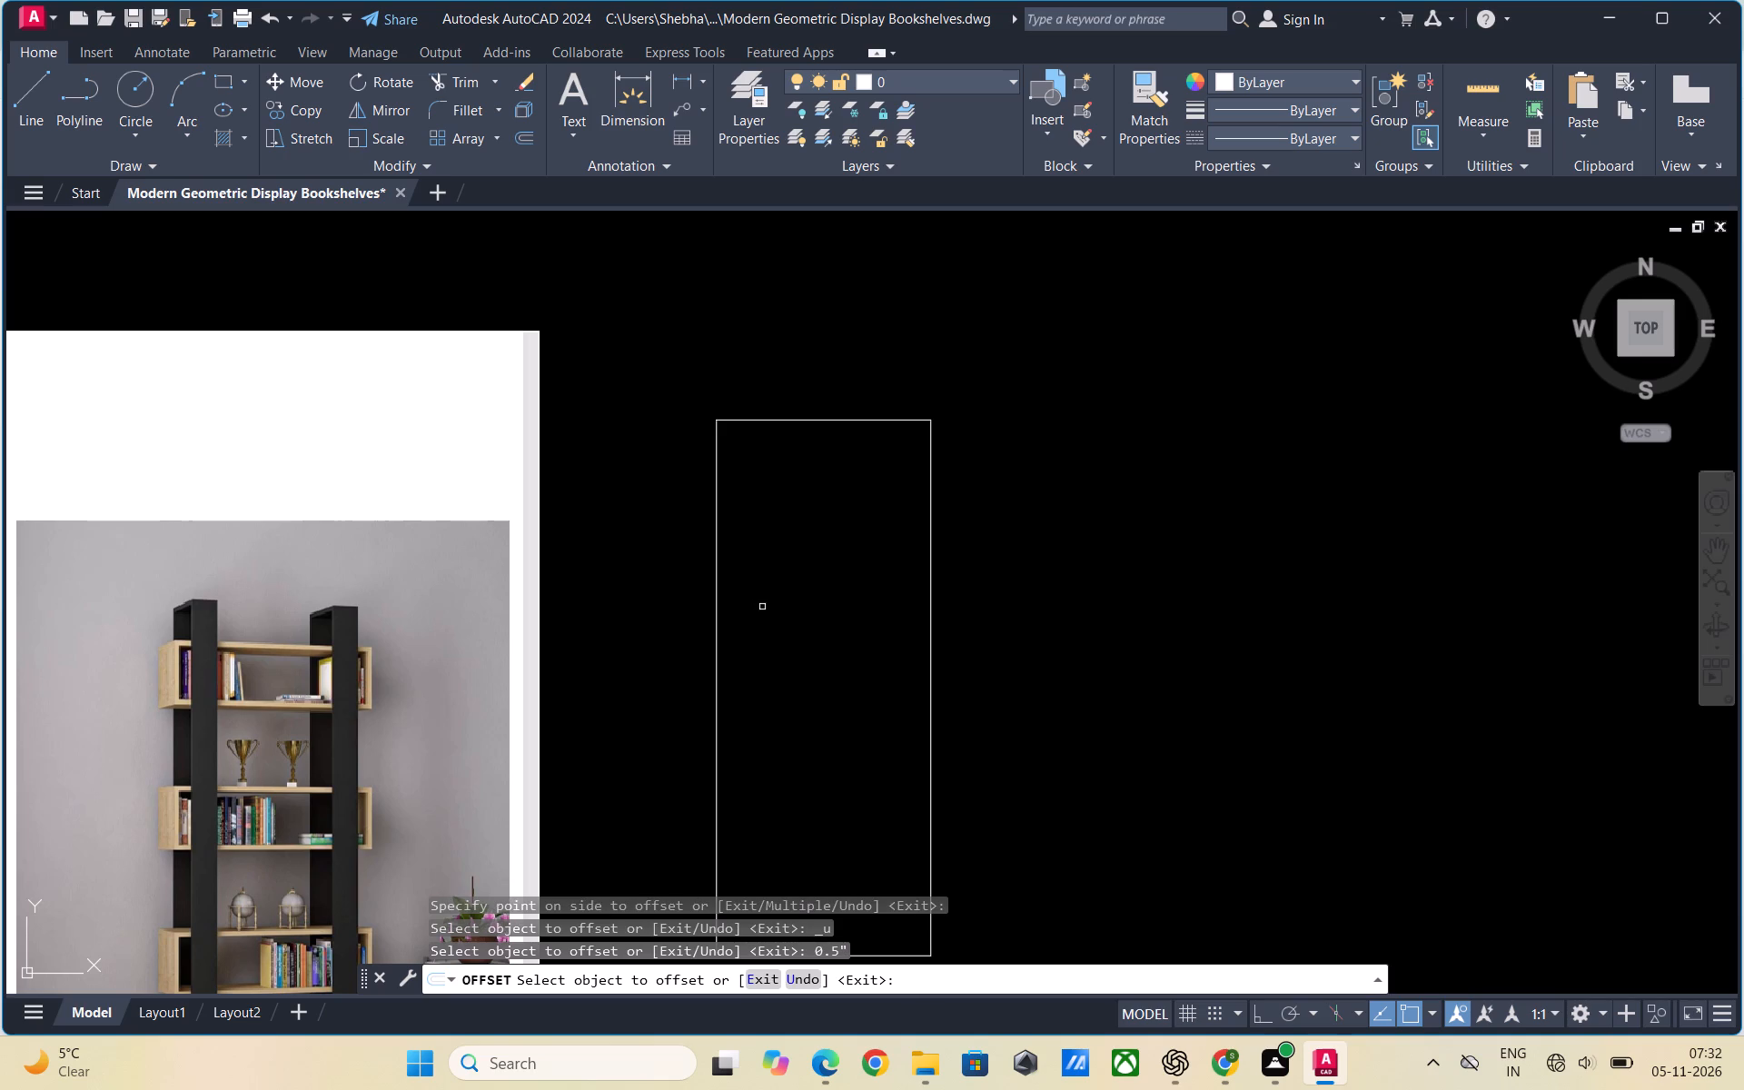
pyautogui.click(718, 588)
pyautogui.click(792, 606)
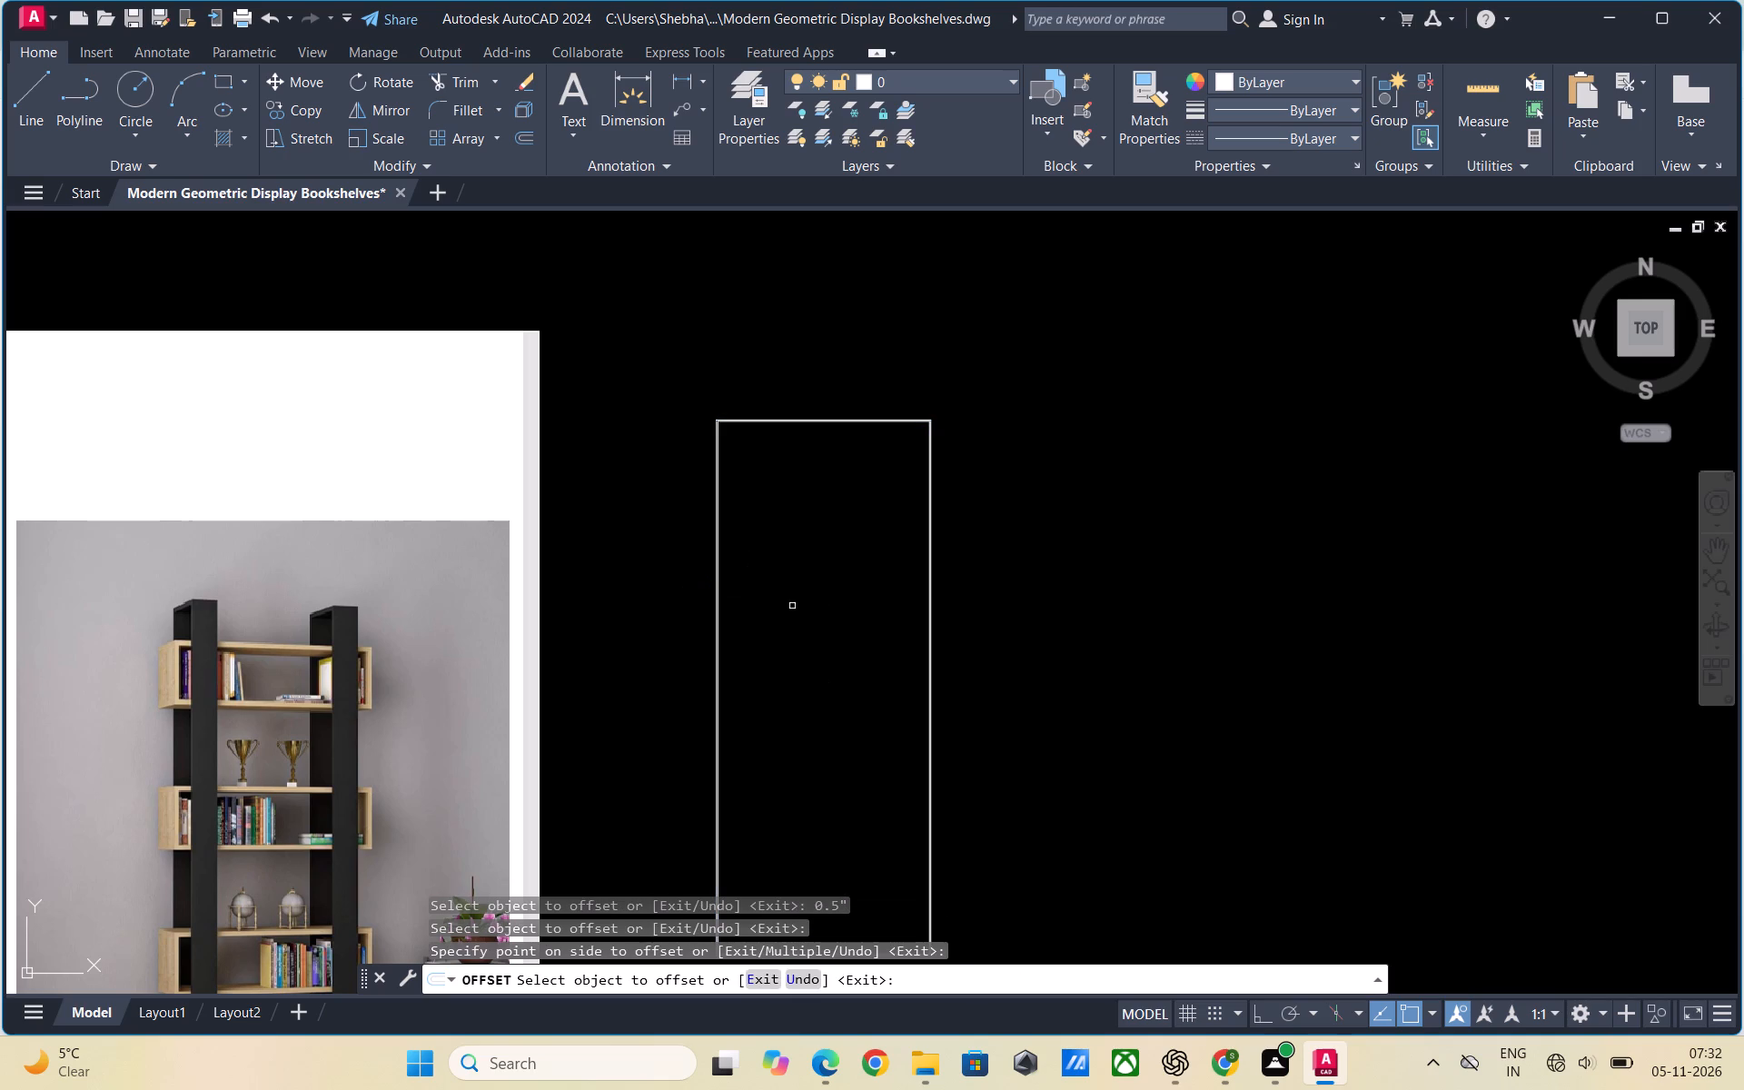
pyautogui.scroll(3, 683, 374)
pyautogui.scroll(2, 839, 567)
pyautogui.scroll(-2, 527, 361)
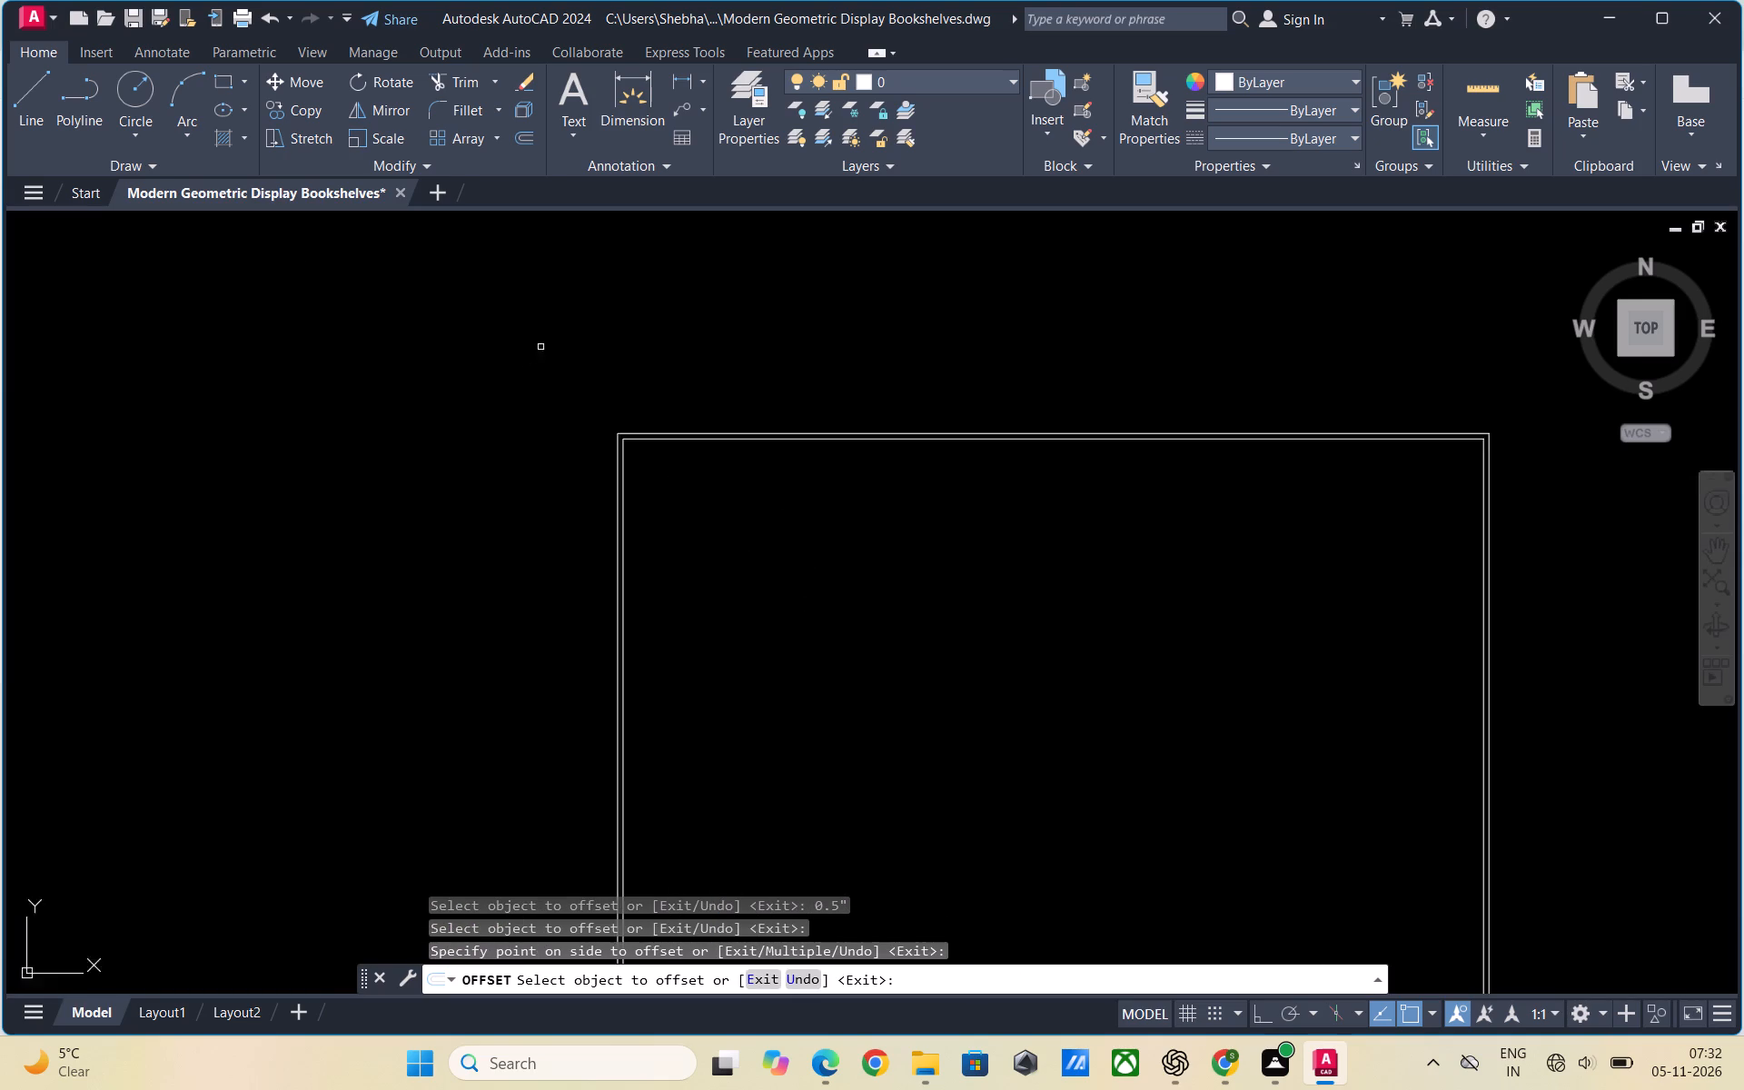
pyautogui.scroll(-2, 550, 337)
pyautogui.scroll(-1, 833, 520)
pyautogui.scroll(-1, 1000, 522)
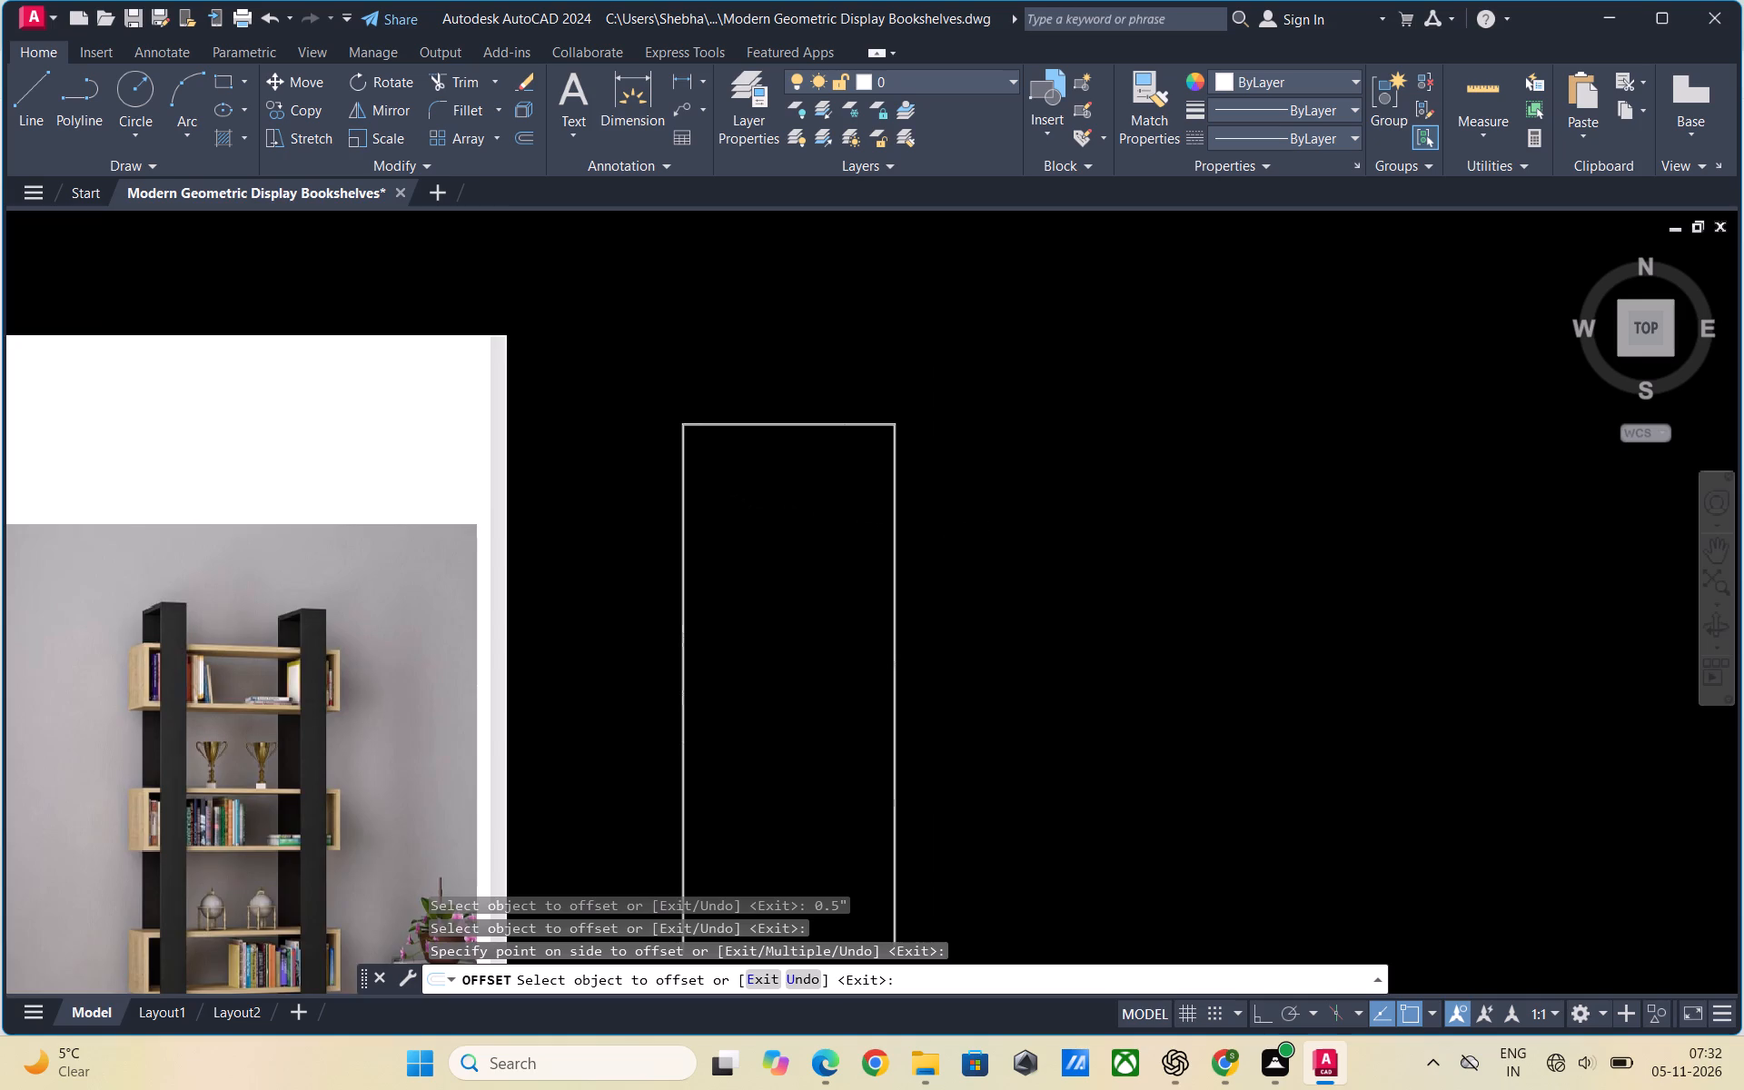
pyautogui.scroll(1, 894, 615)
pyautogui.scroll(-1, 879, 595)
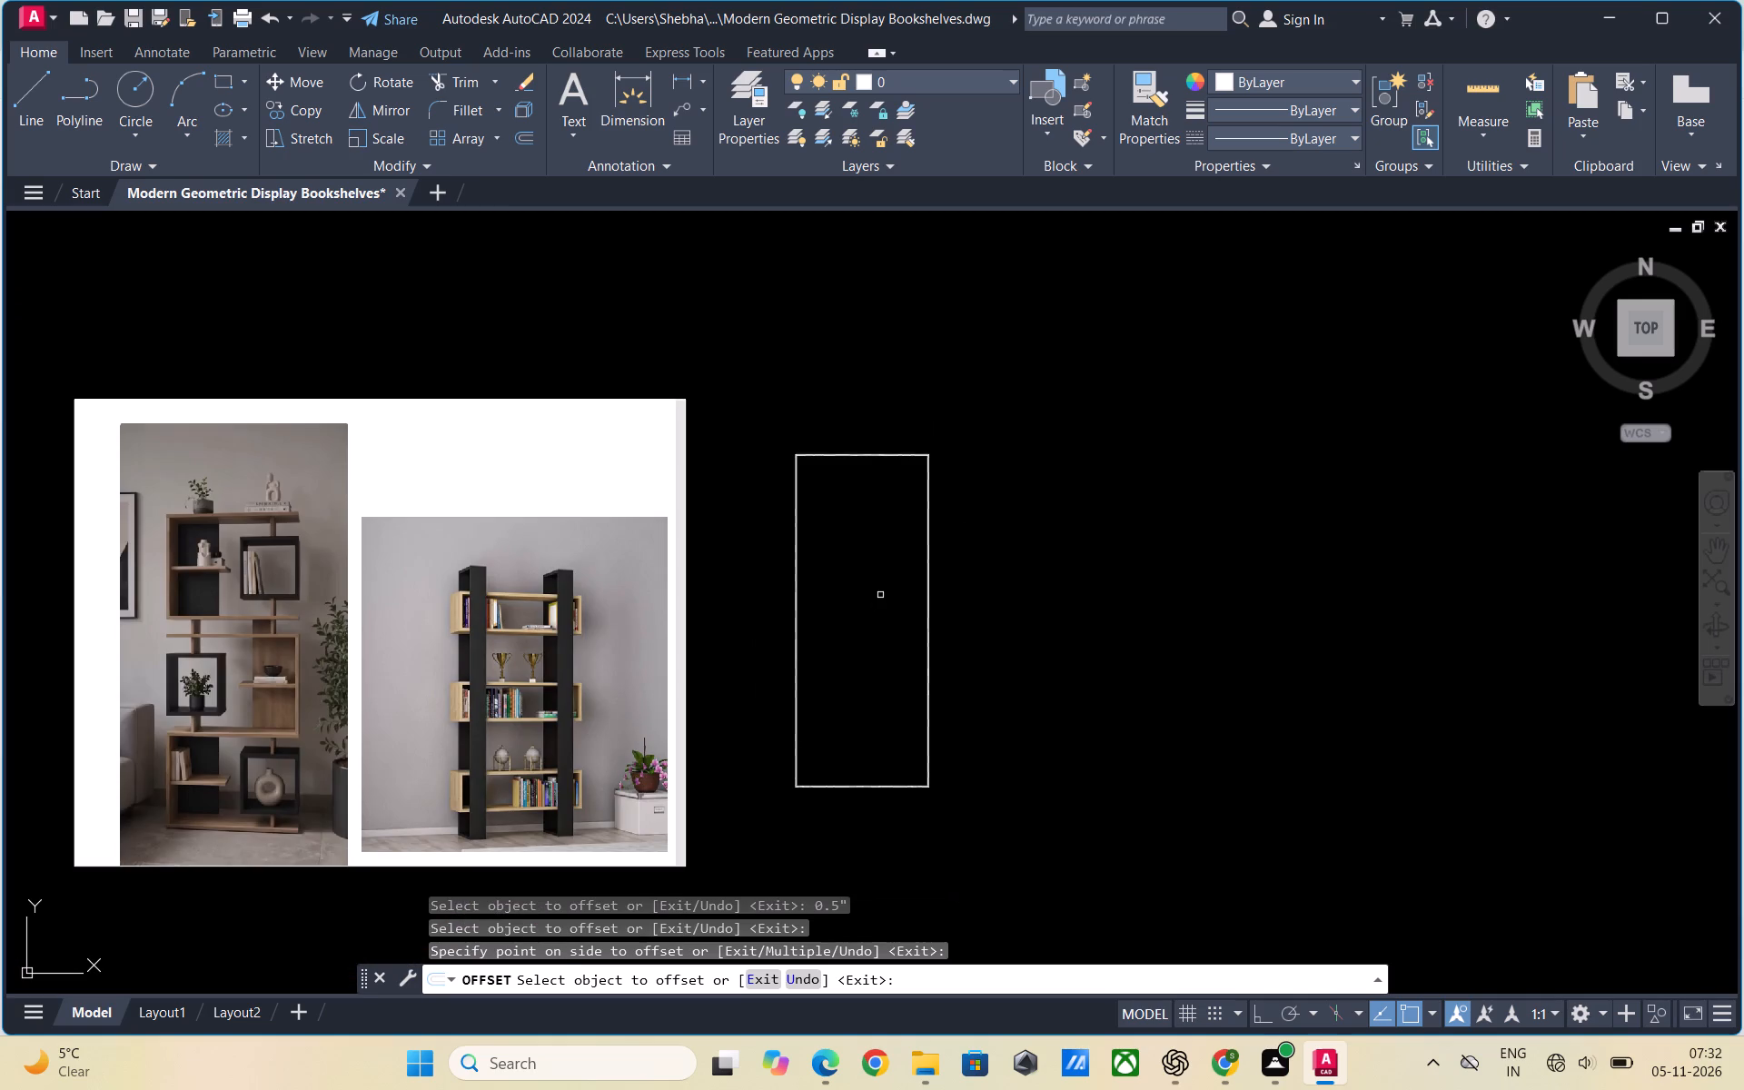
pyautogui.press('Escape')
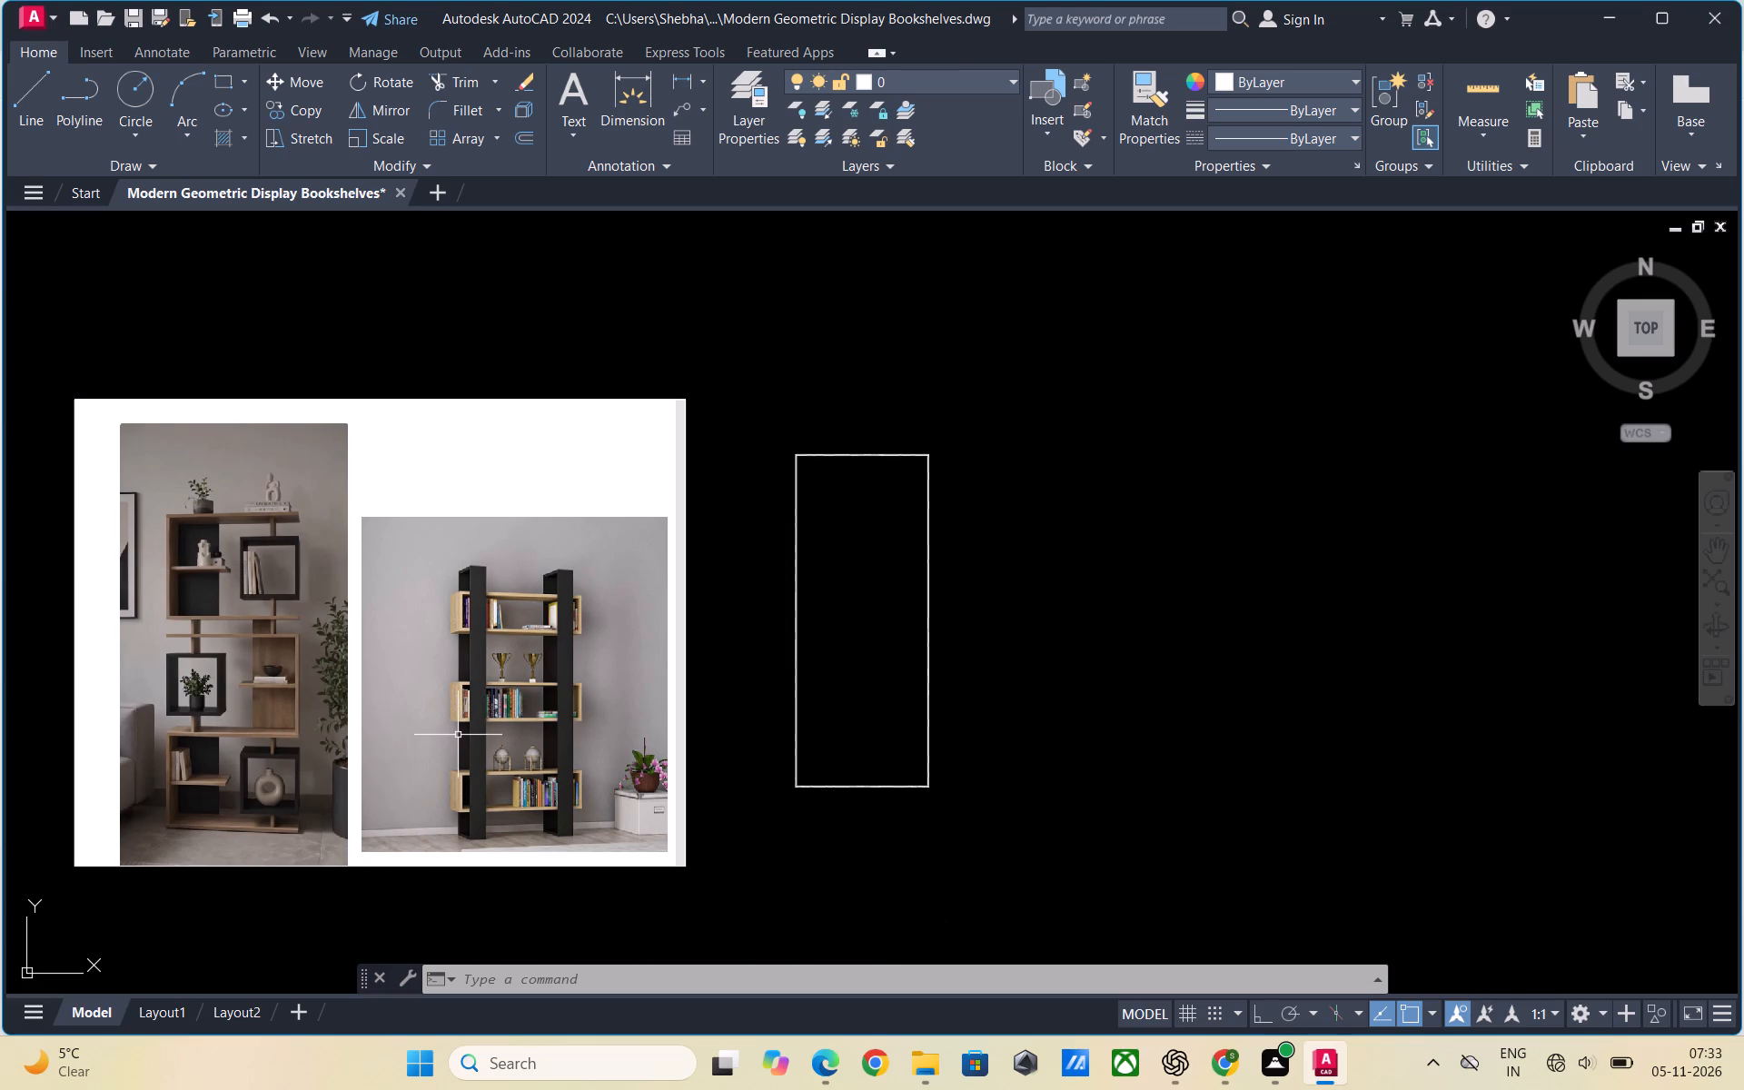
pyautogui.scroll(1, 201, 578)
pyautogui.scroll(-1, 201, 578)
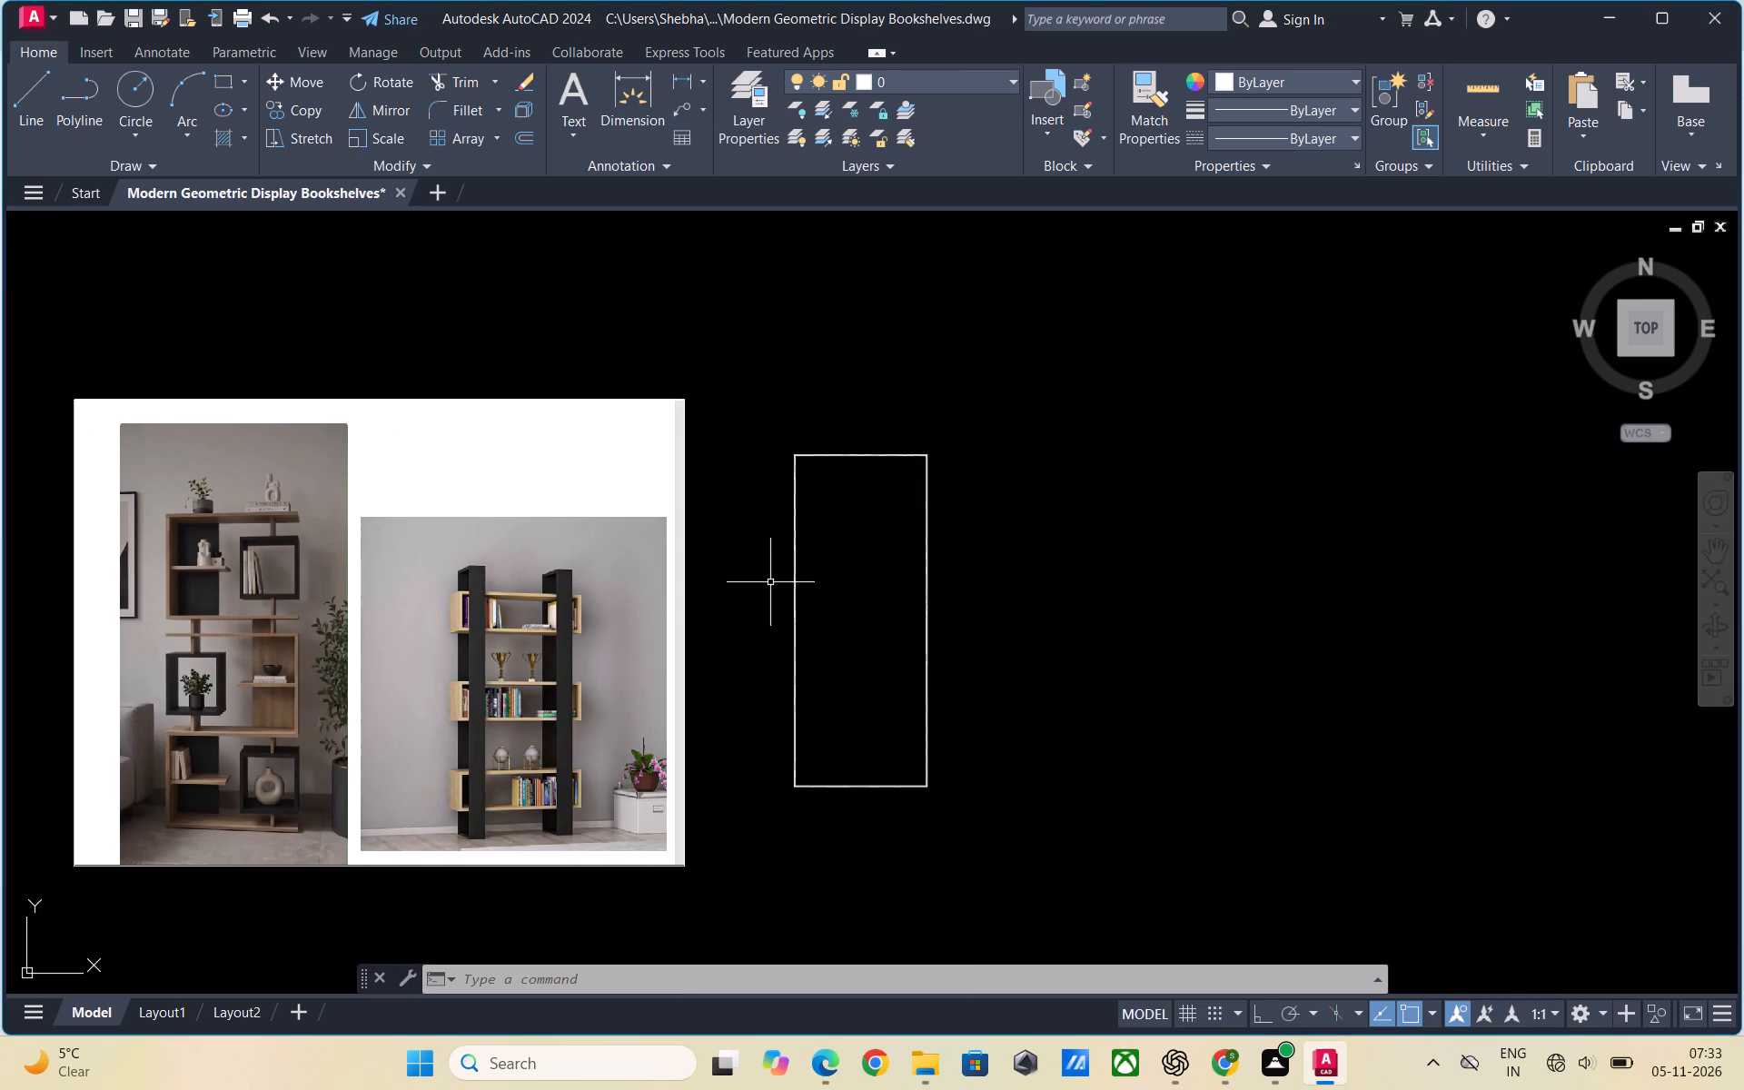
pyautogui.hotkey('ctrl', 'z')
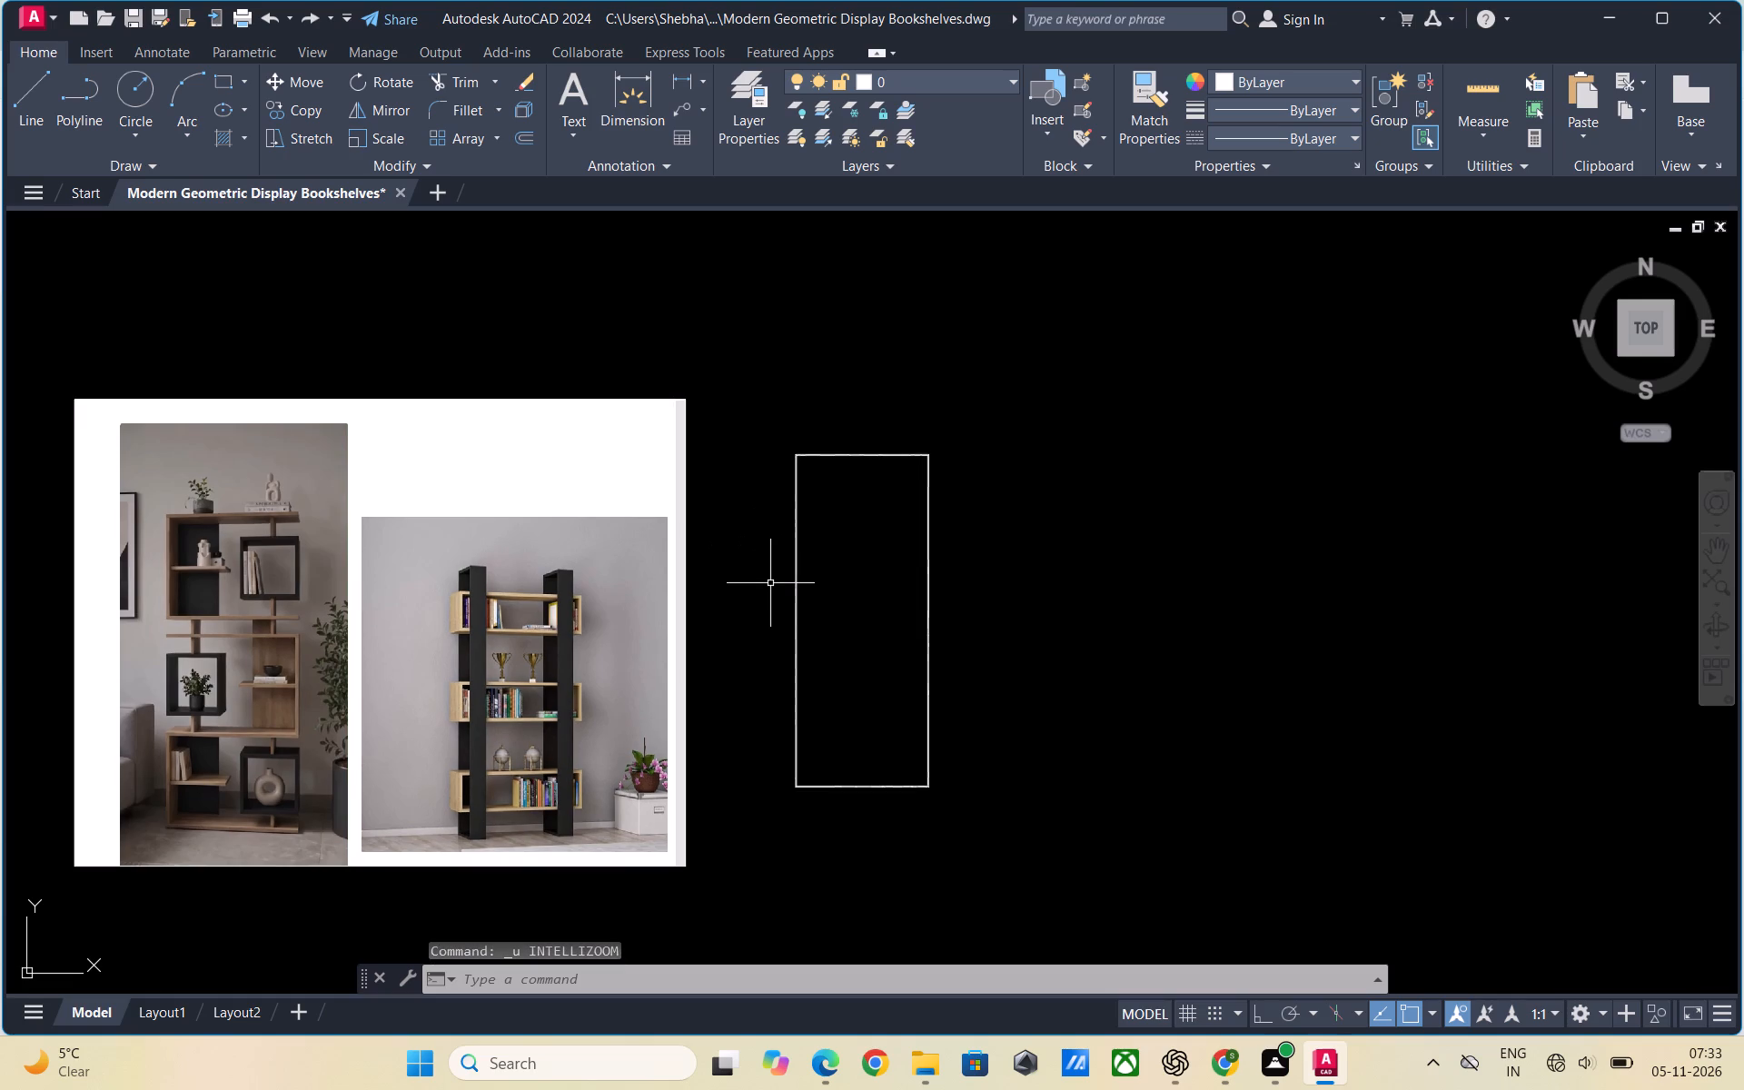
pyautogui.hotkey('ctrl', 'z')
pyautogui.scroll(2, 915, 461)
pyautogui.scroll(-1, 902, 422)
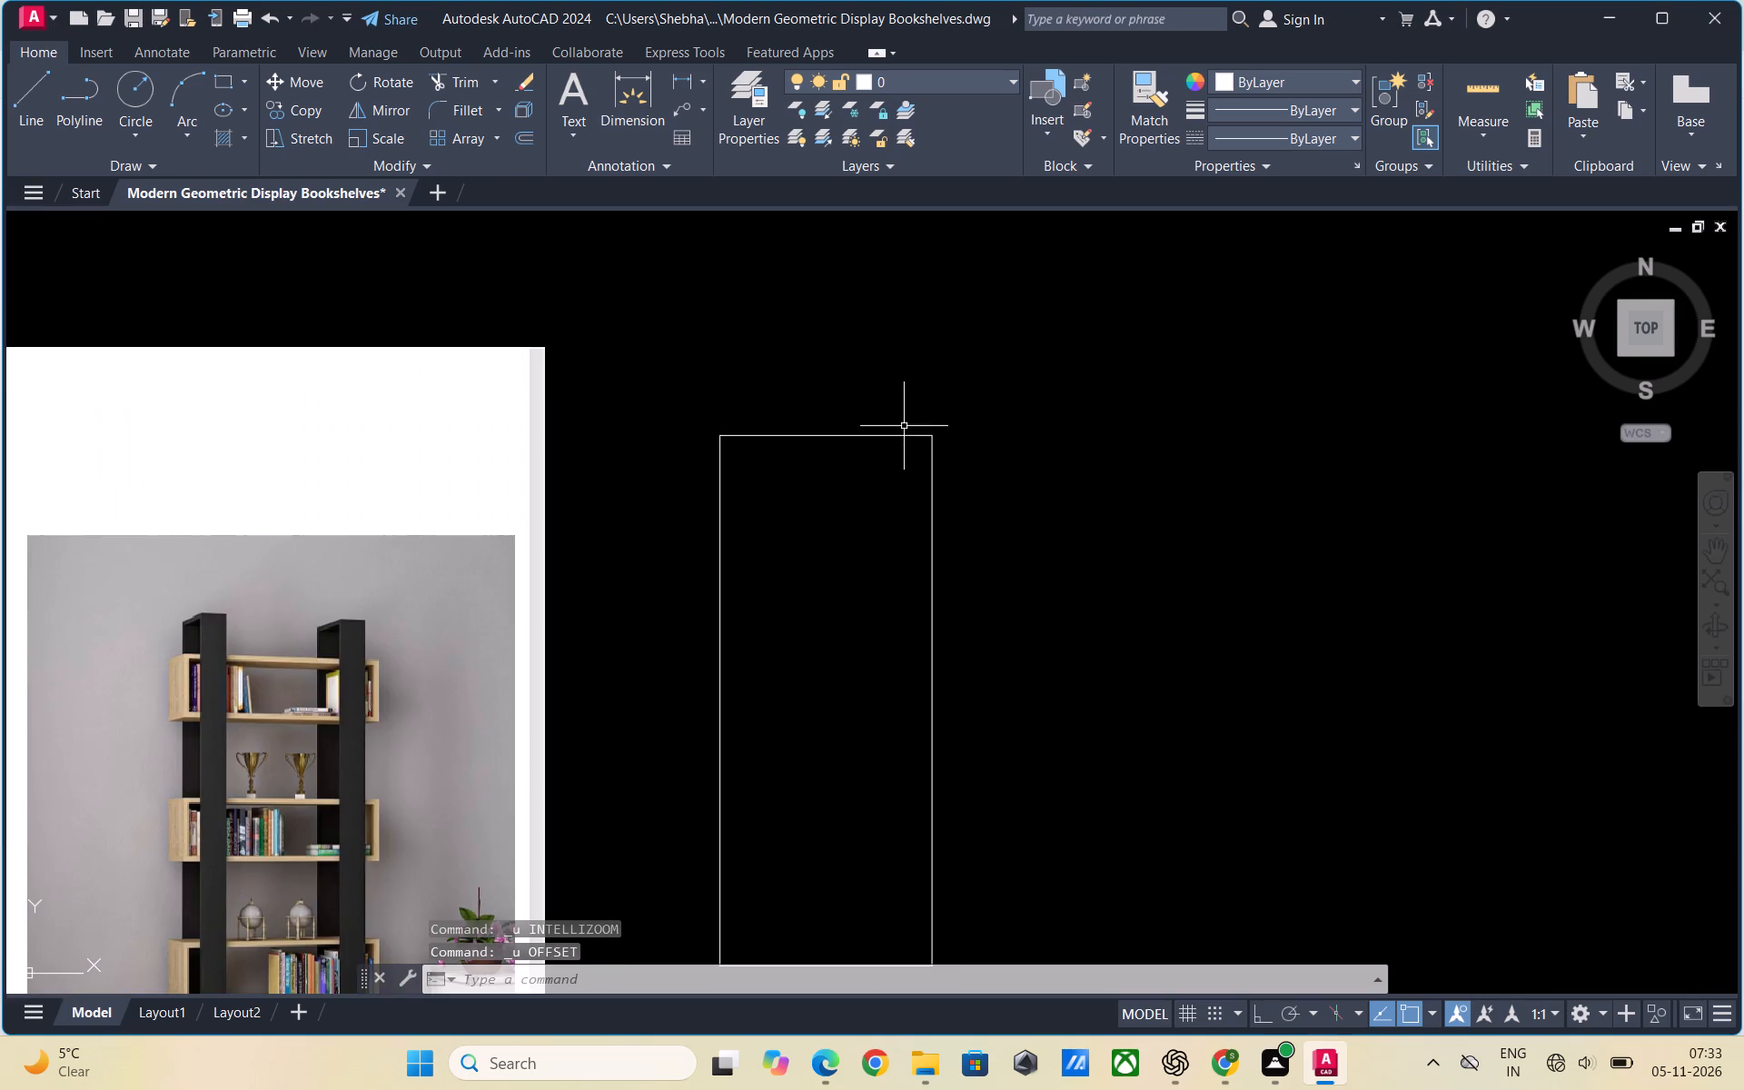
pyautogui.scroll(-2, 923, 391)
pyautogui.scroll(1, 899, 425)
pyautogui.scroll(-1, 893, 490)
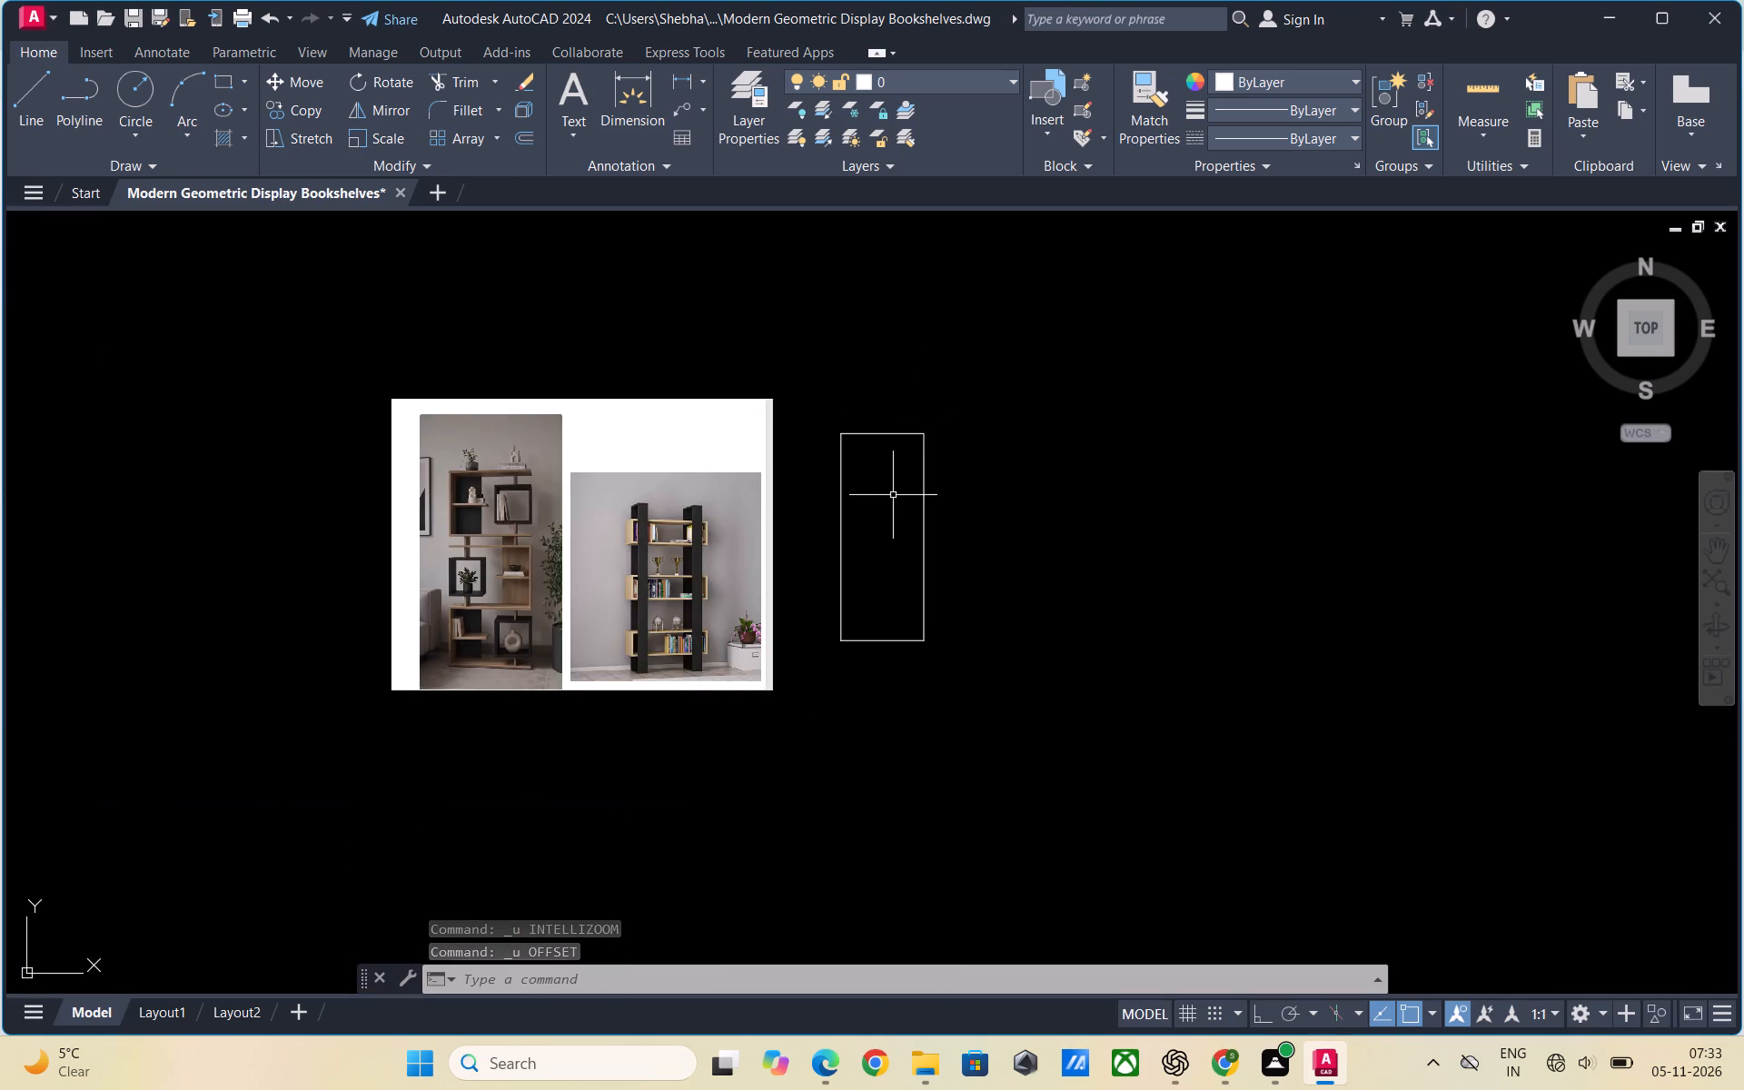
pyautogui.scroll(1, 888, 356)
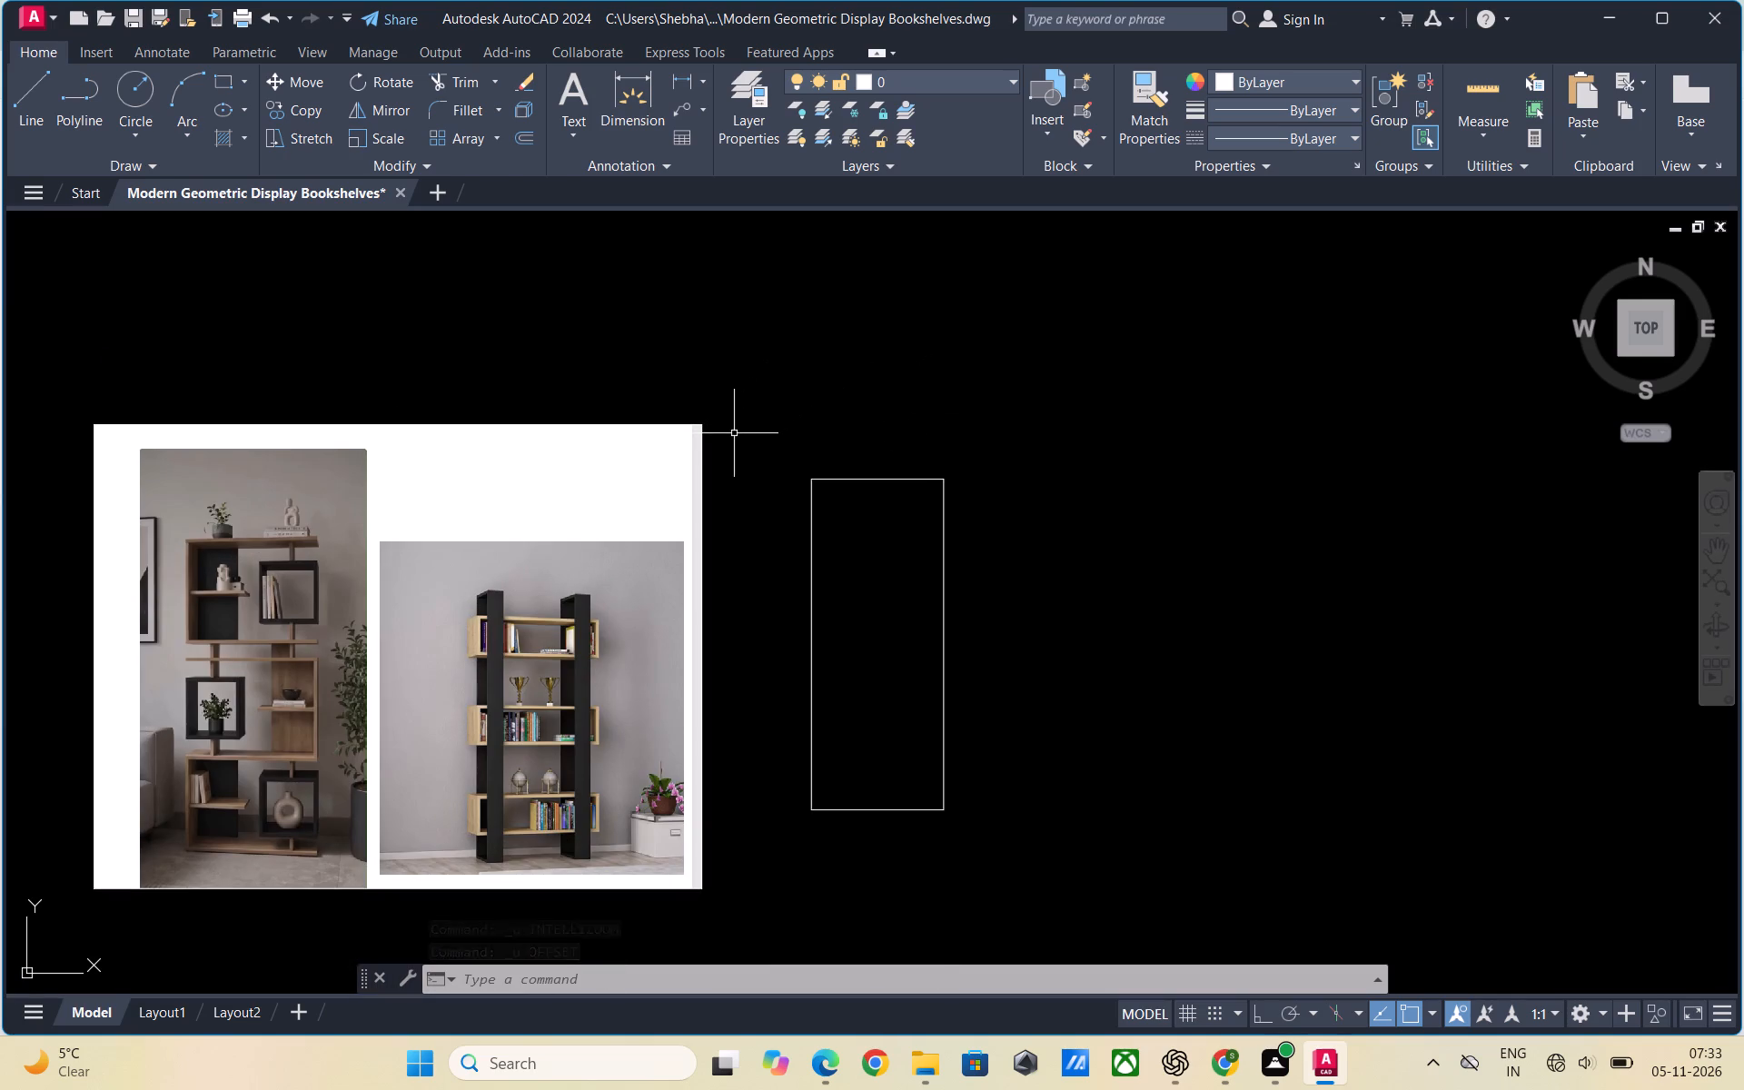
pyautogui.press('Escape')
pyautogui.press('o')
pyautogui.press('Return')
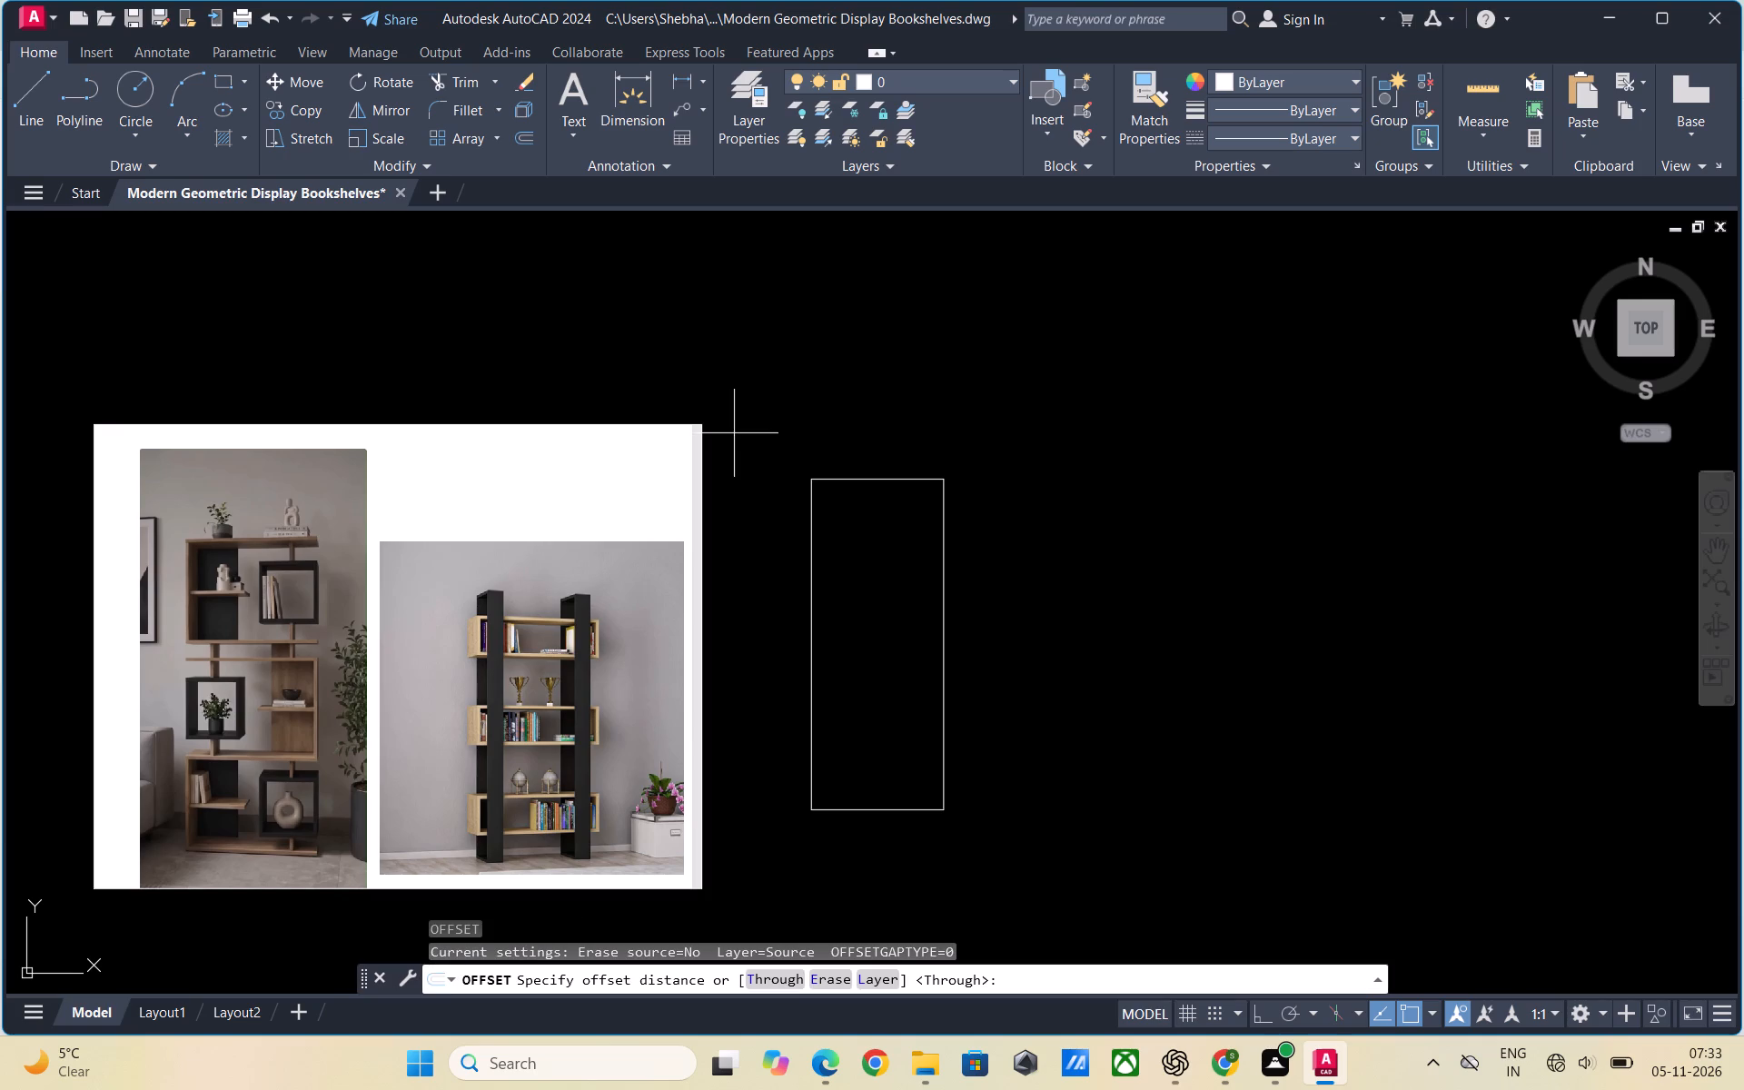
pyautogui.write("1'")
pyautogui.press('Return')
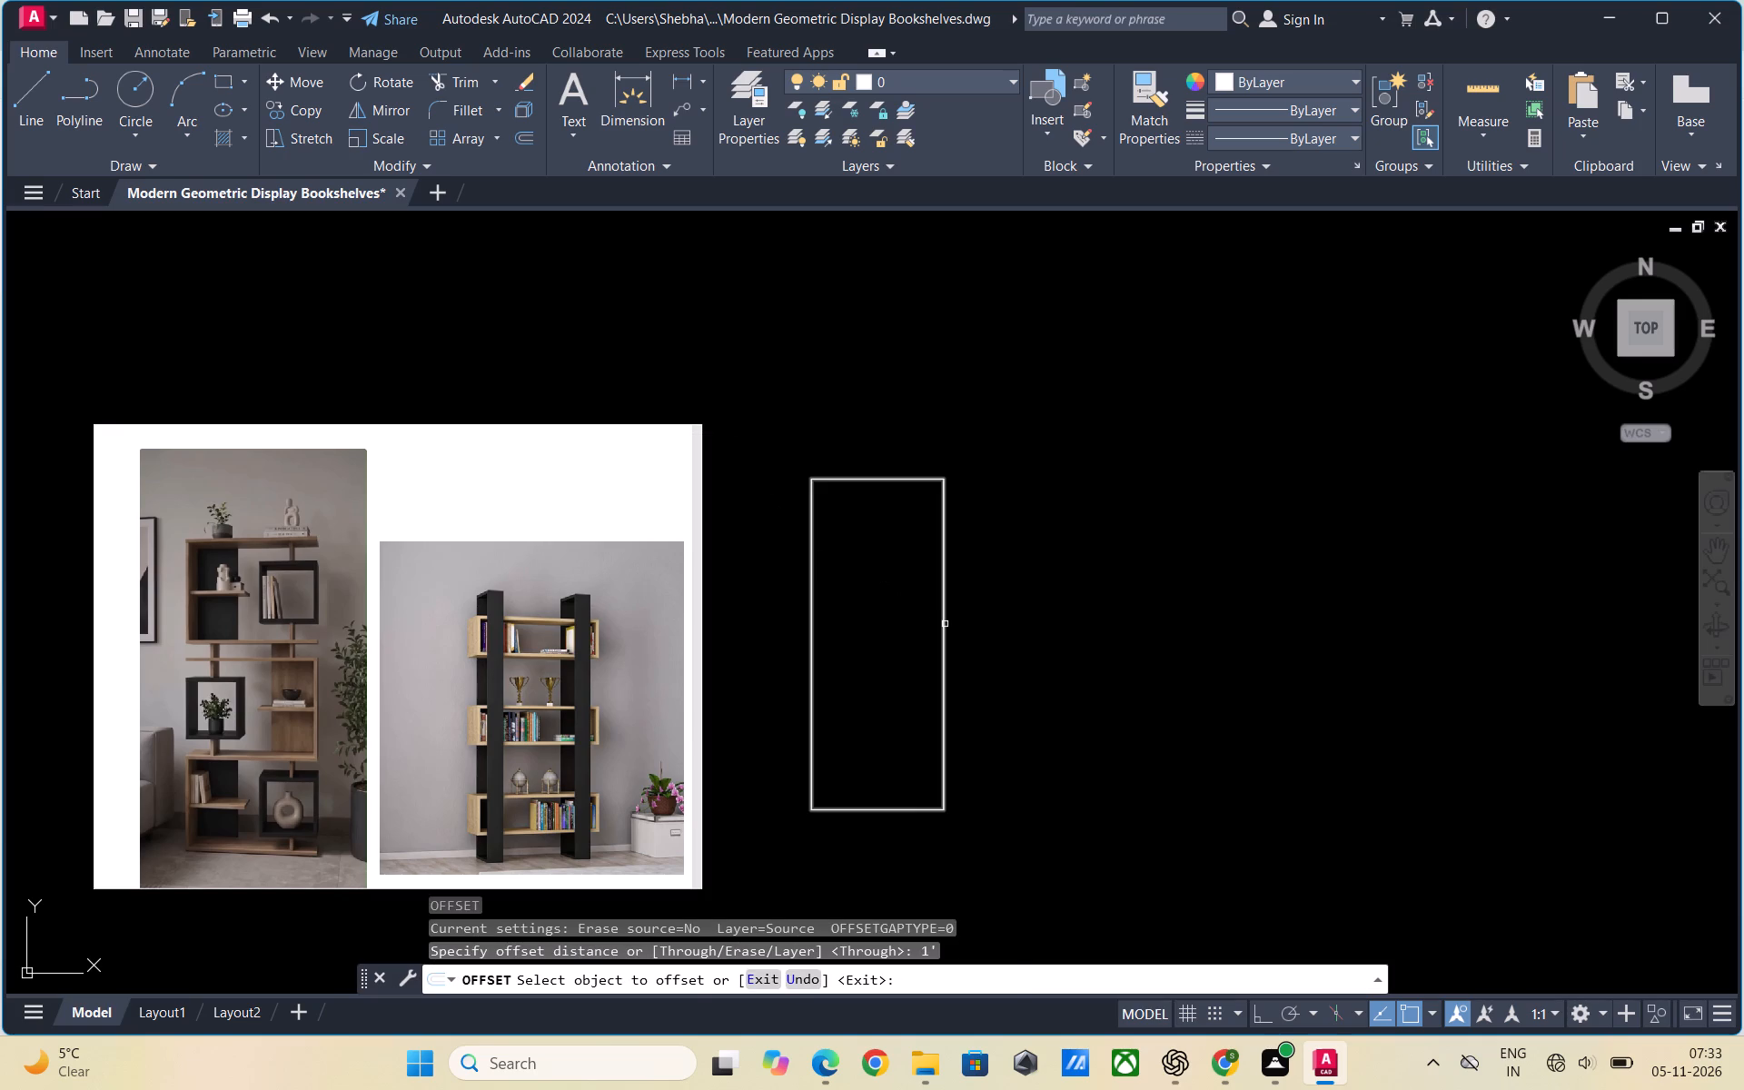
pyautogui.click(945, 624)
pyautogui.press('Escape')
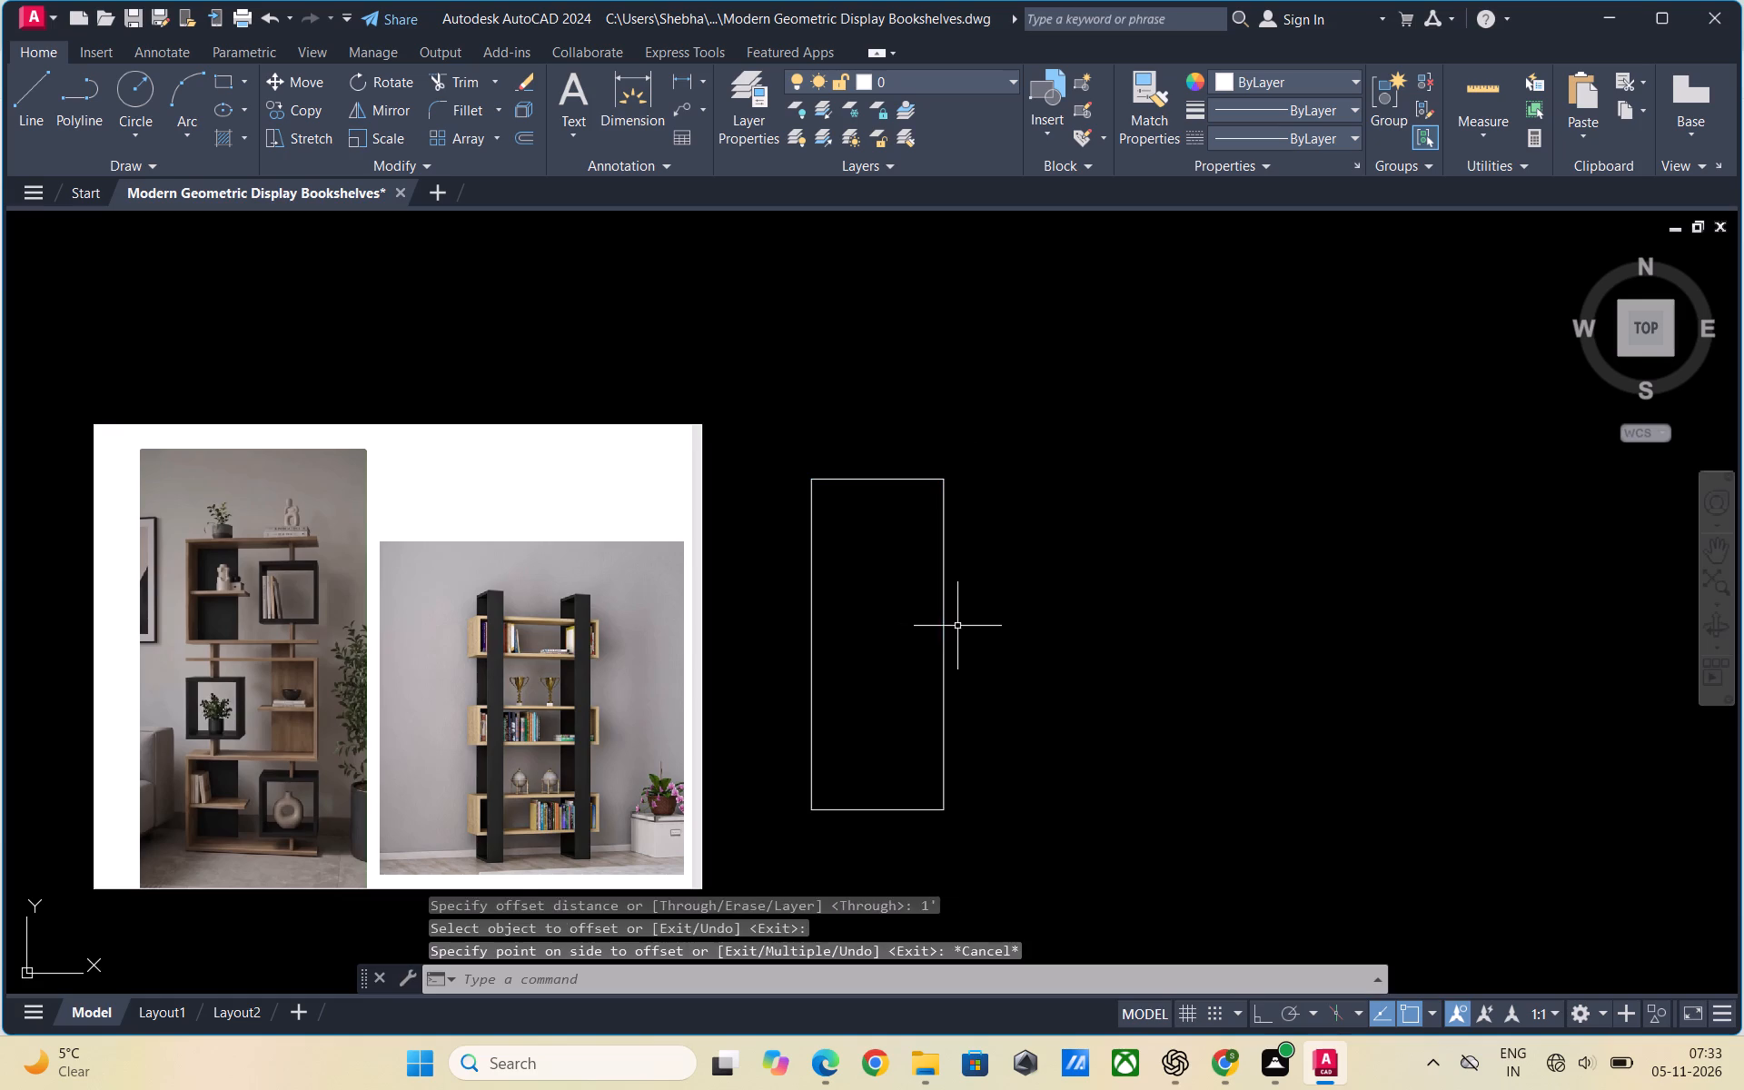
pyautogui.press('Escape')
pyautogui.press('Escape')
# Explode the rectangle beside the reference image into separate lines.
pyautogui.click(940, 636)
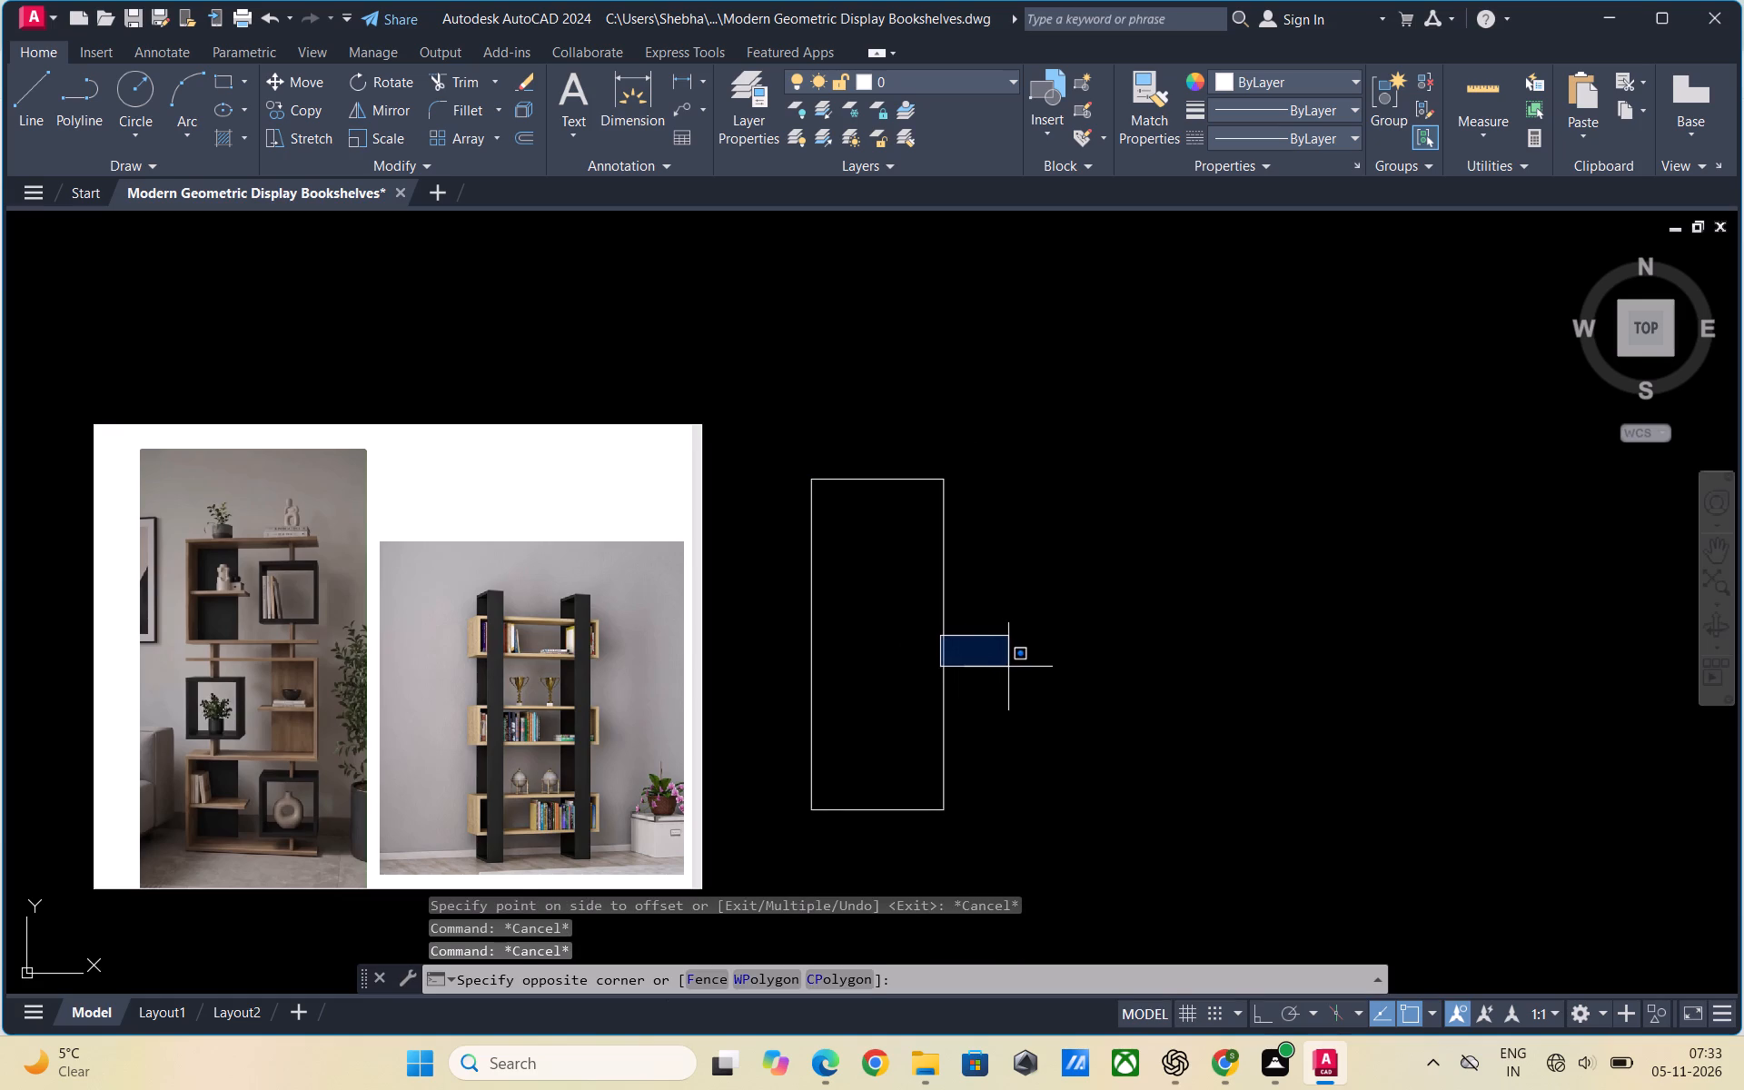
pyautogui.press('Escape')
pyautogui.click(1015, 713)
pyautogui.click(881, 596)
pyautogui.write('EXPLODE')
pyautogui.press('Return')
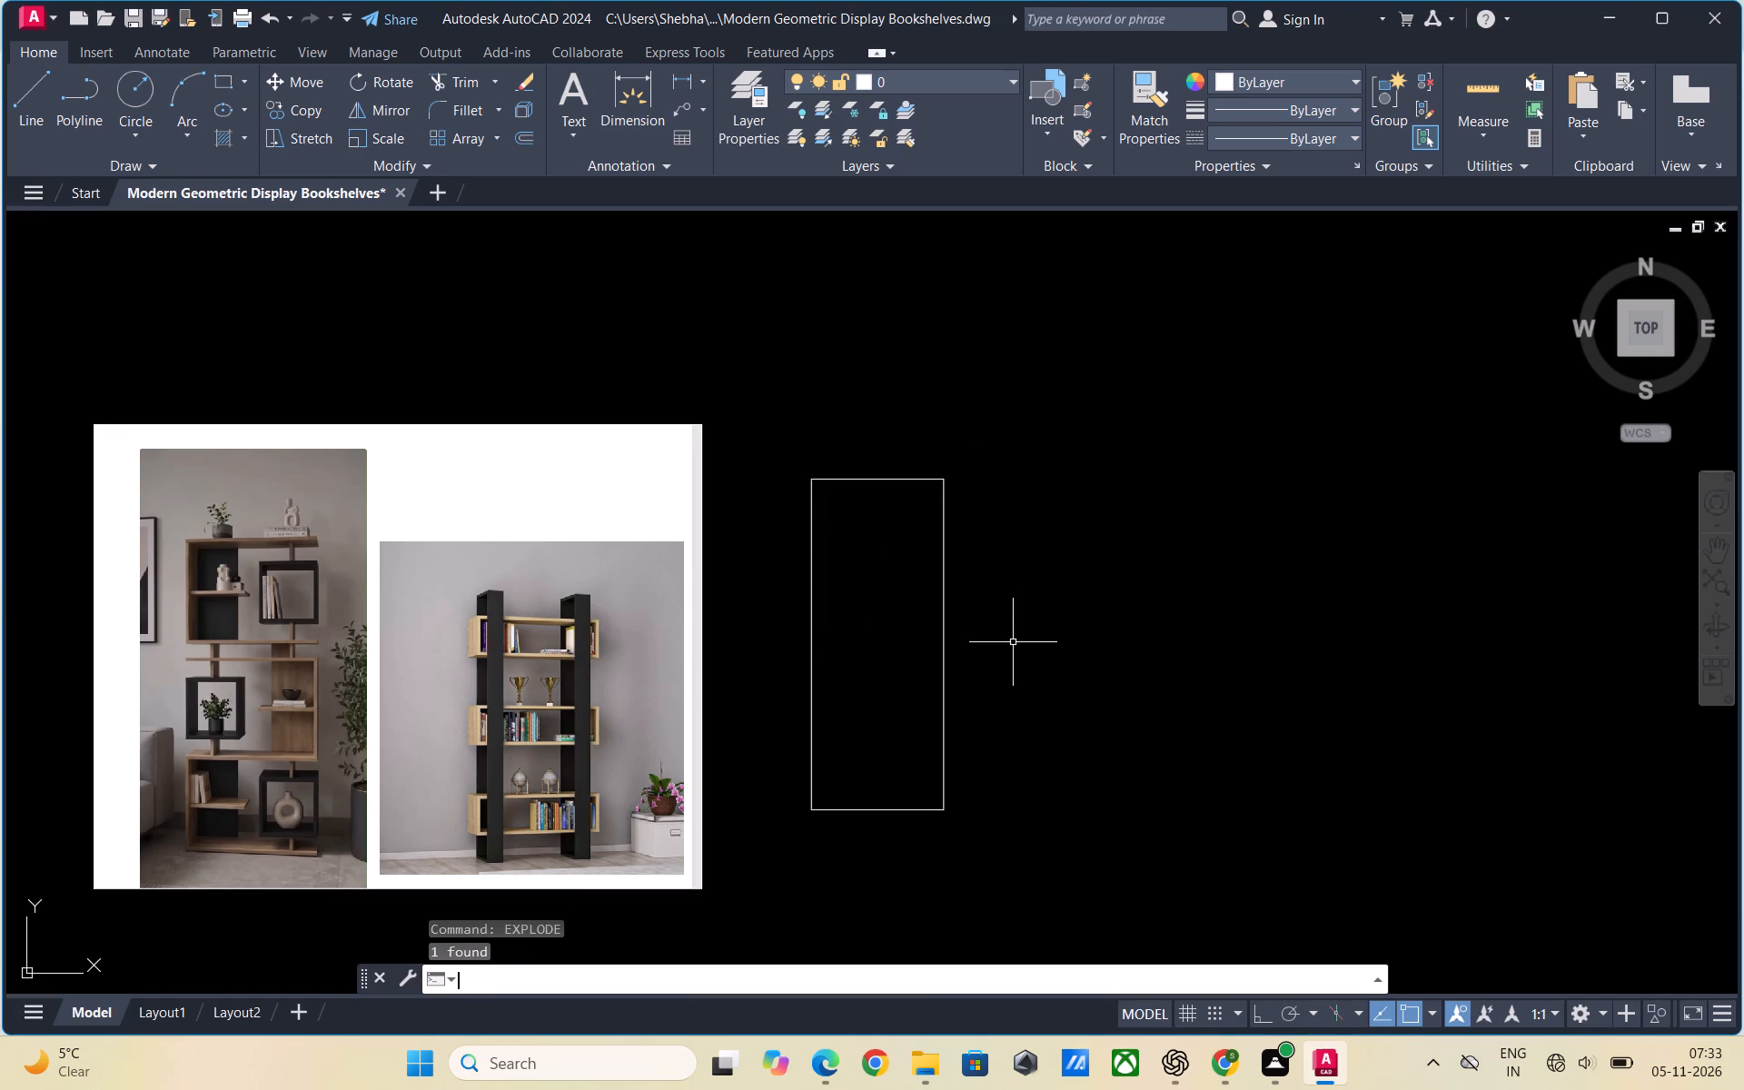
pyautogui.press('Escape')
# Offset the rectangle's right vertical line outward to the right by 1'.
pyautogui.press('o')
pyautogui.press('Return')
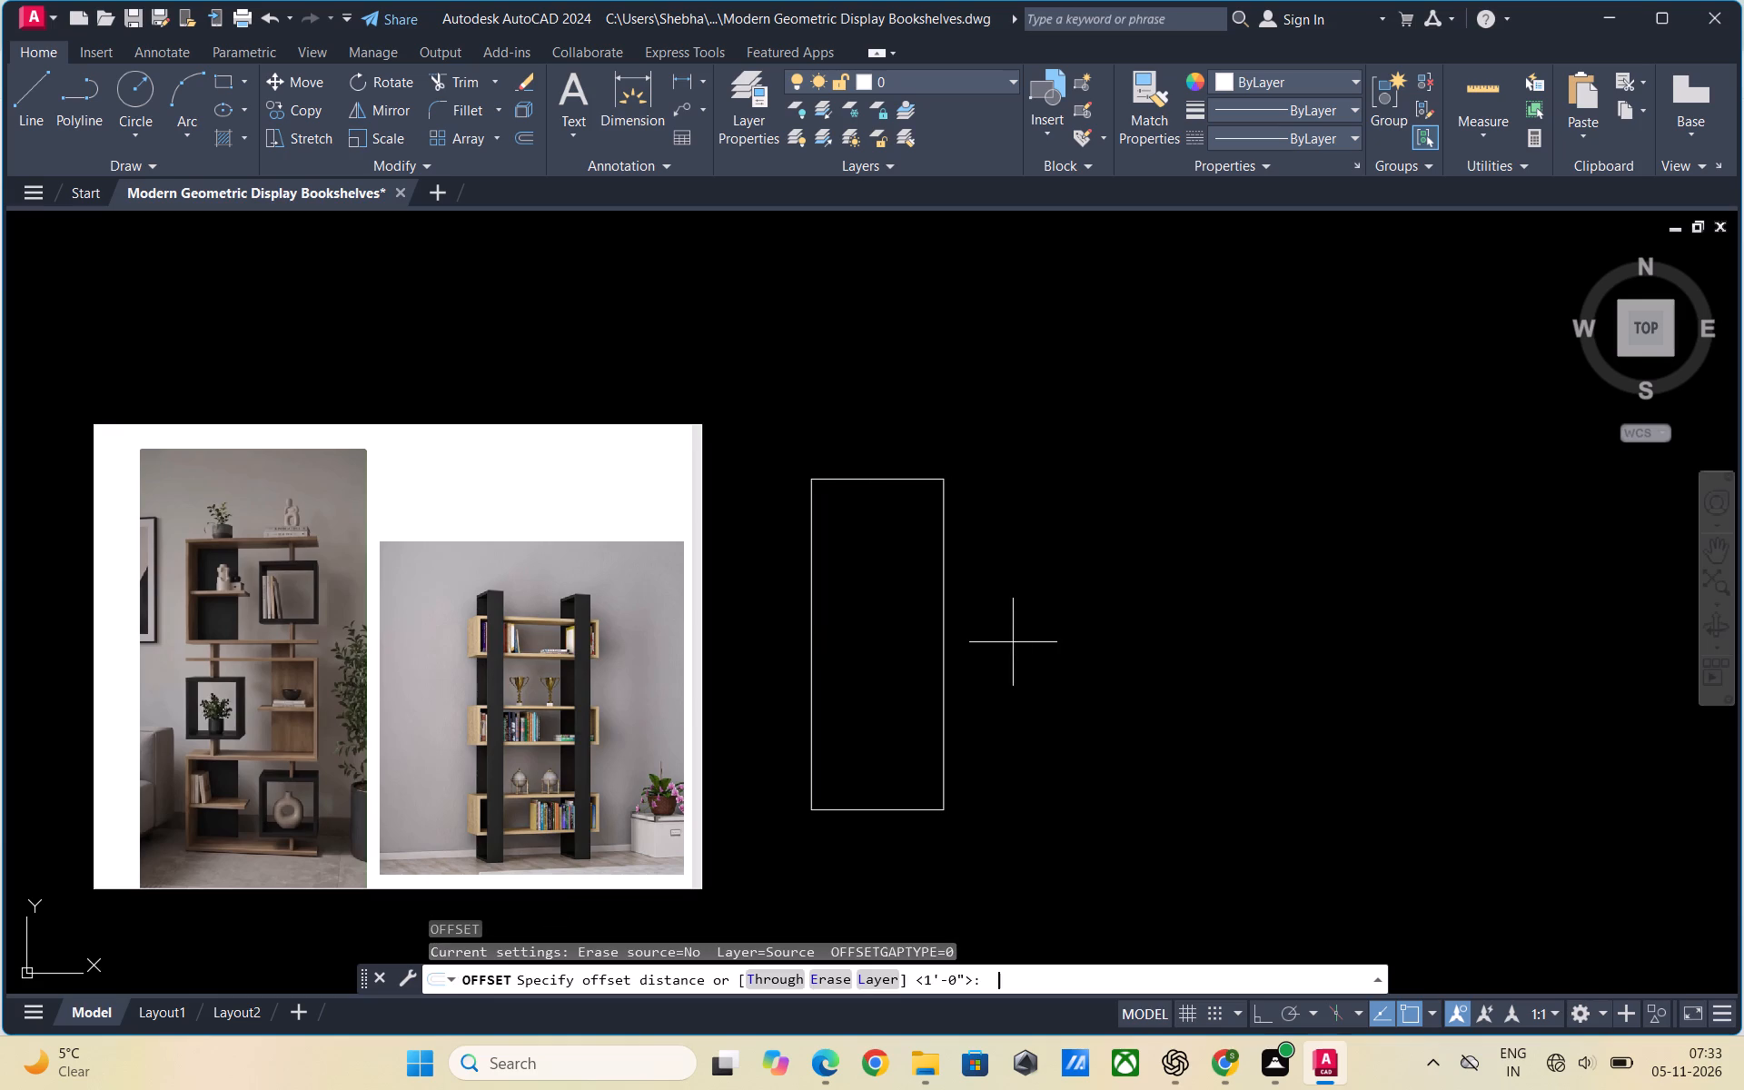
pyautogui.write("1'")
pyautogui.press('Return')
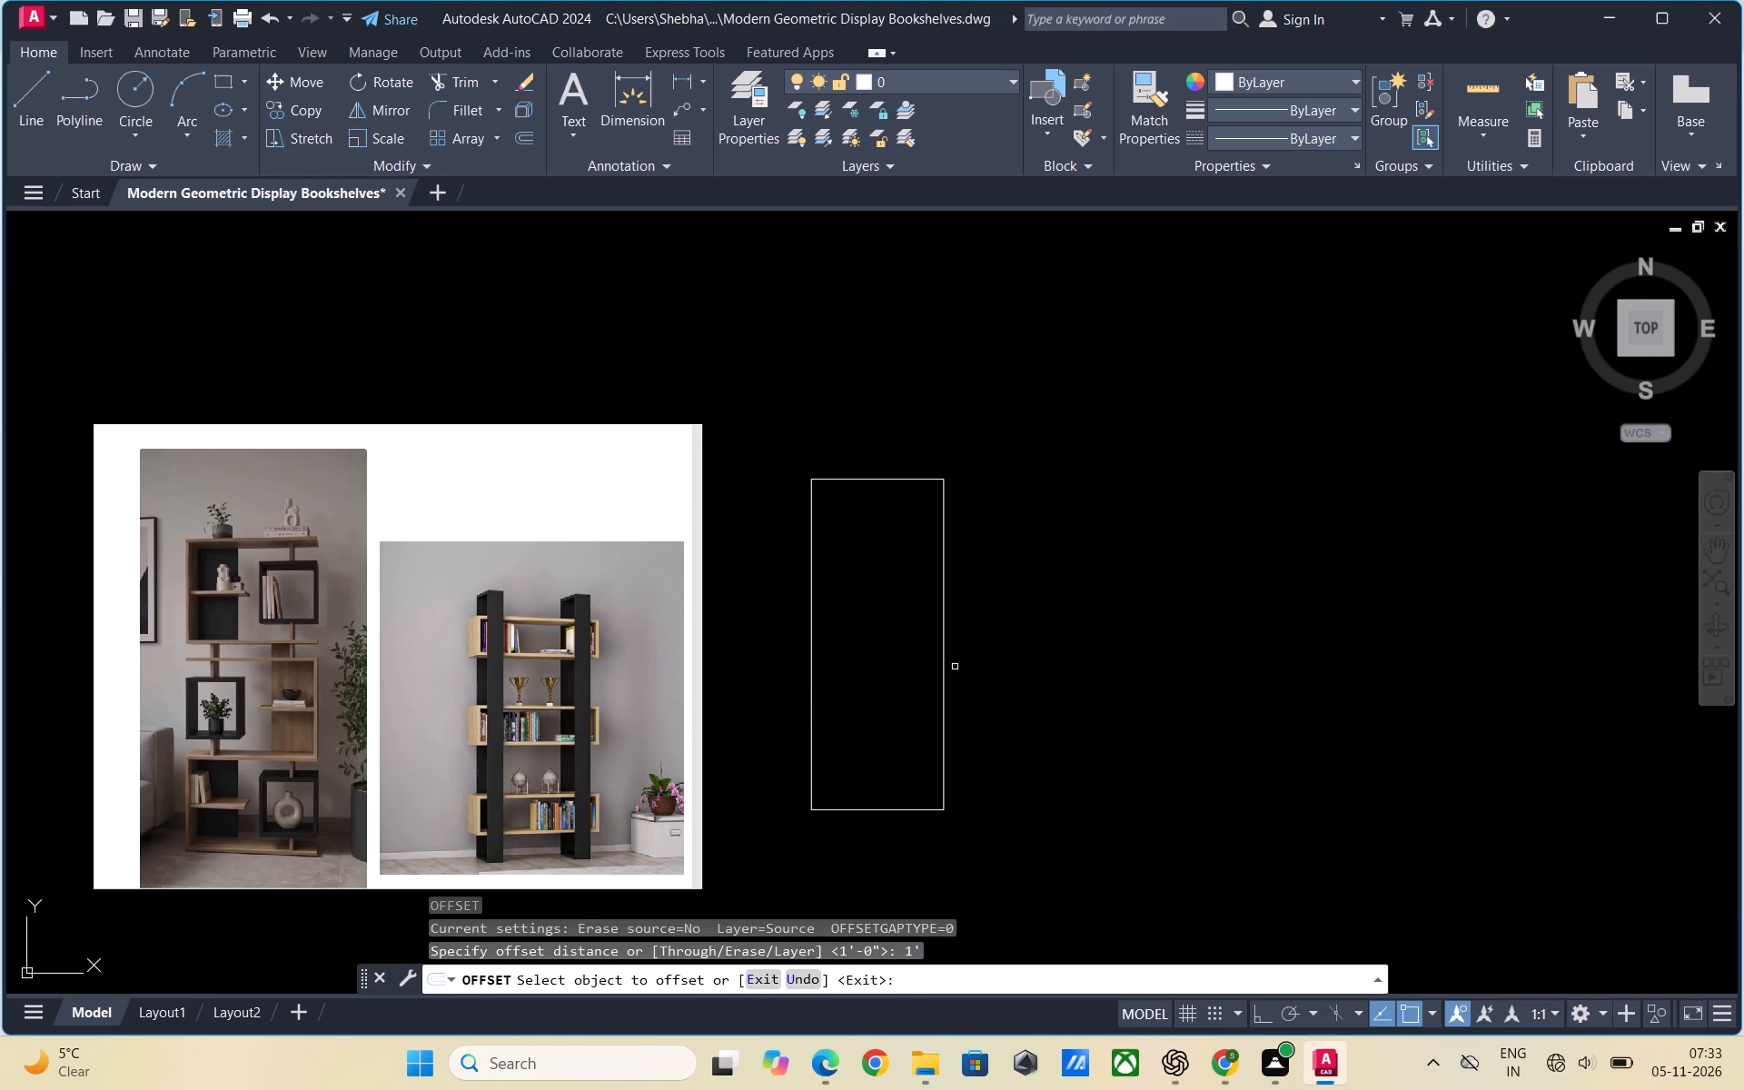
pyautogui.click(944, 667)
pyautogui.click(1004, 674)
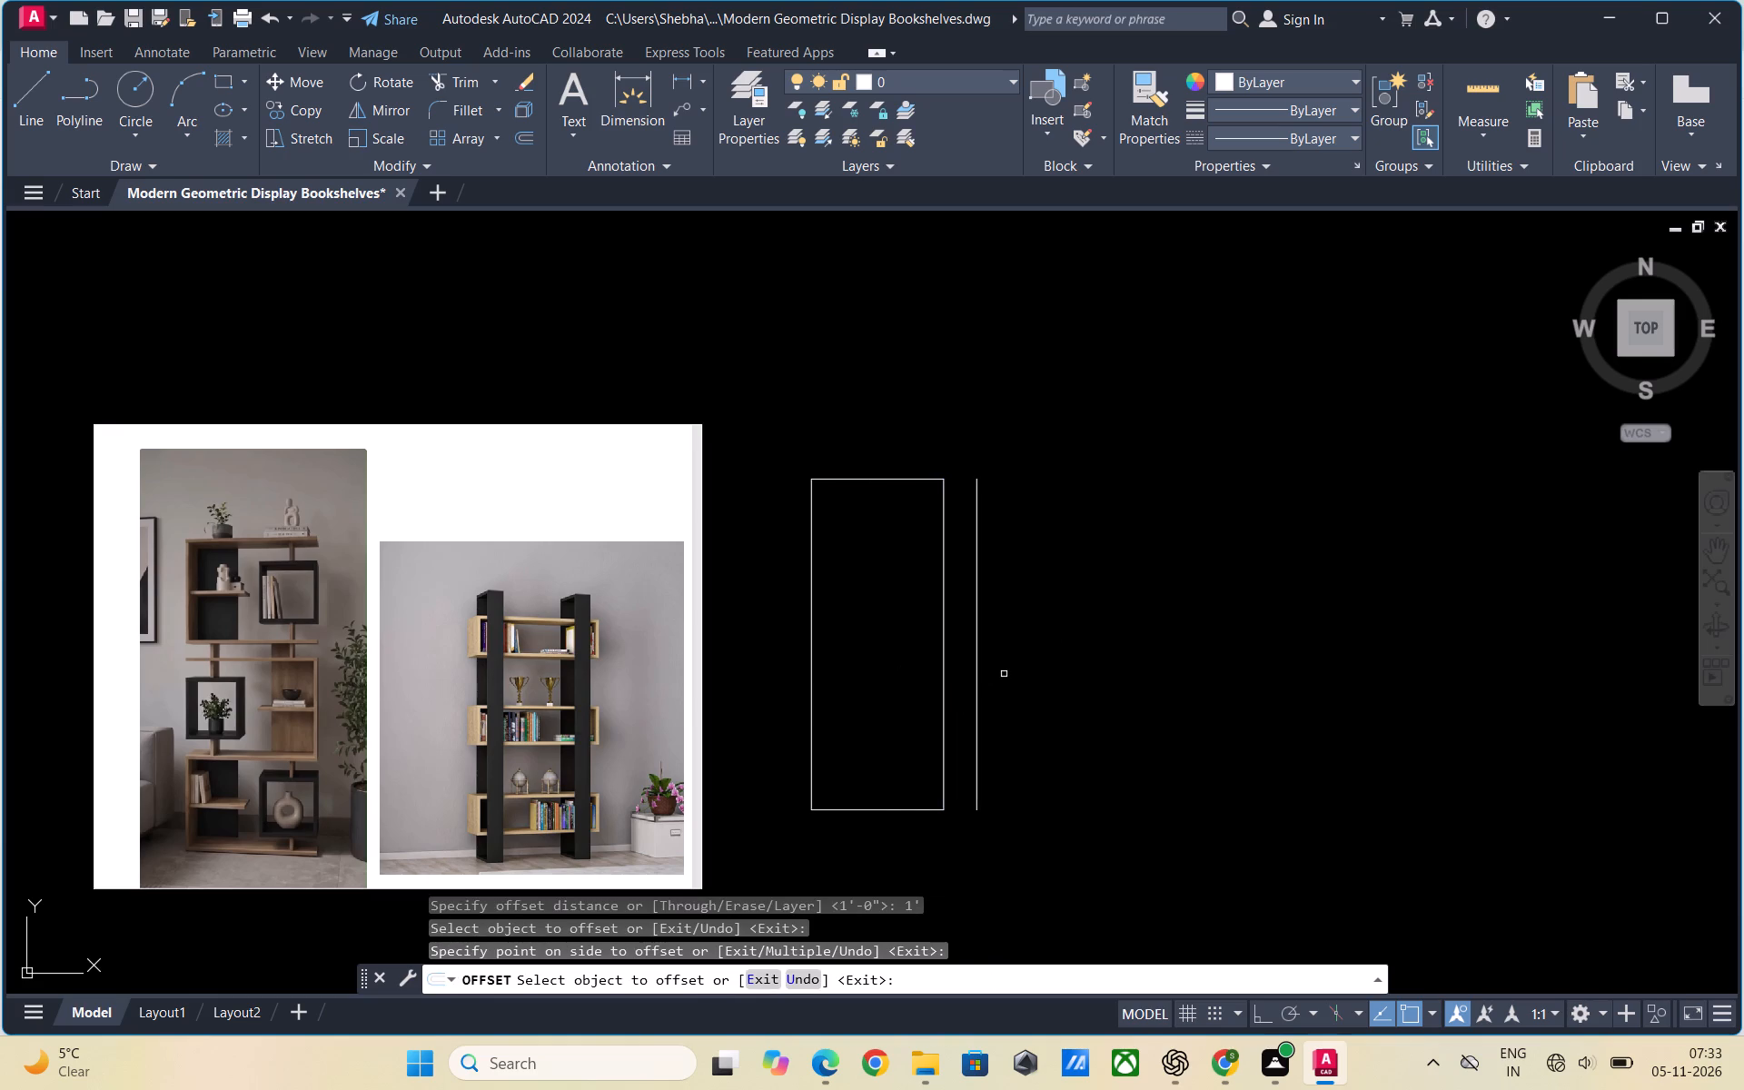
pyautogui.press('Escape')
pyautogui.press('Escape')
# Extend the rectangle's top and bottom lines to the new outer vertical line.
pyautogui.write('EX')
pyautogui.press('space')
pyautogui.press('space')
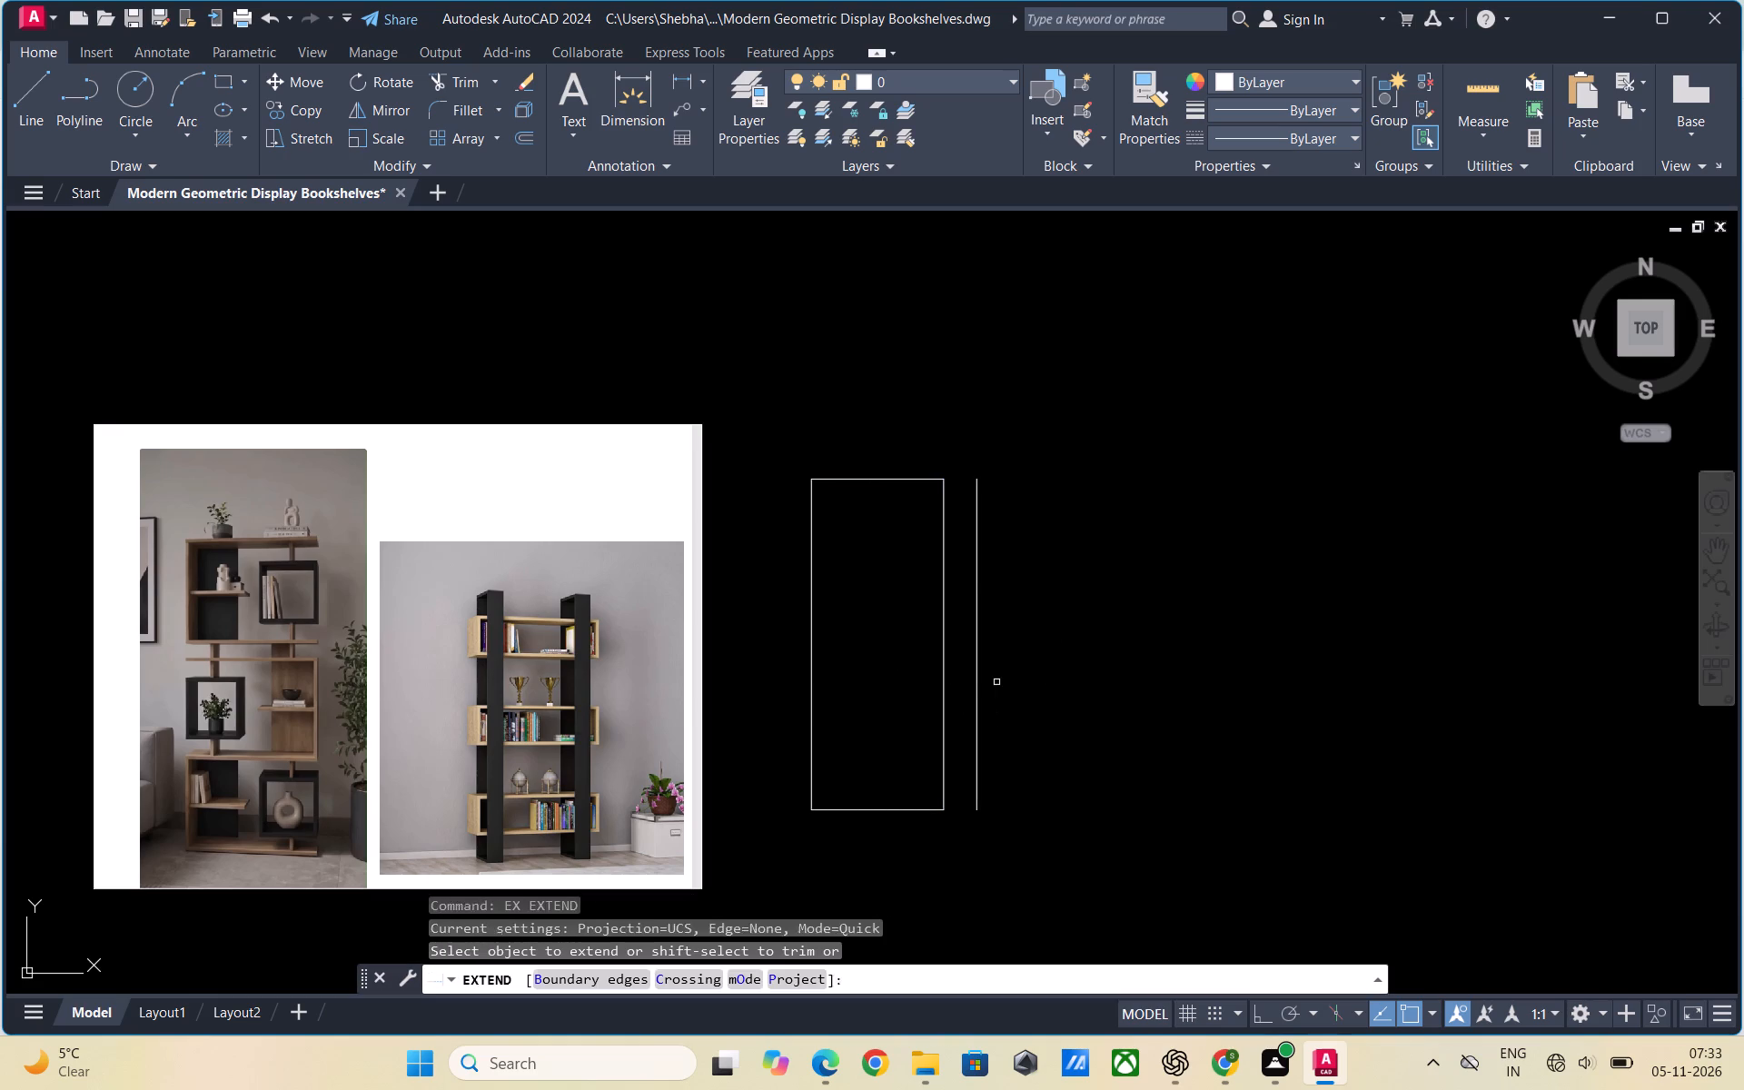
pyautogui.click(910, 482)
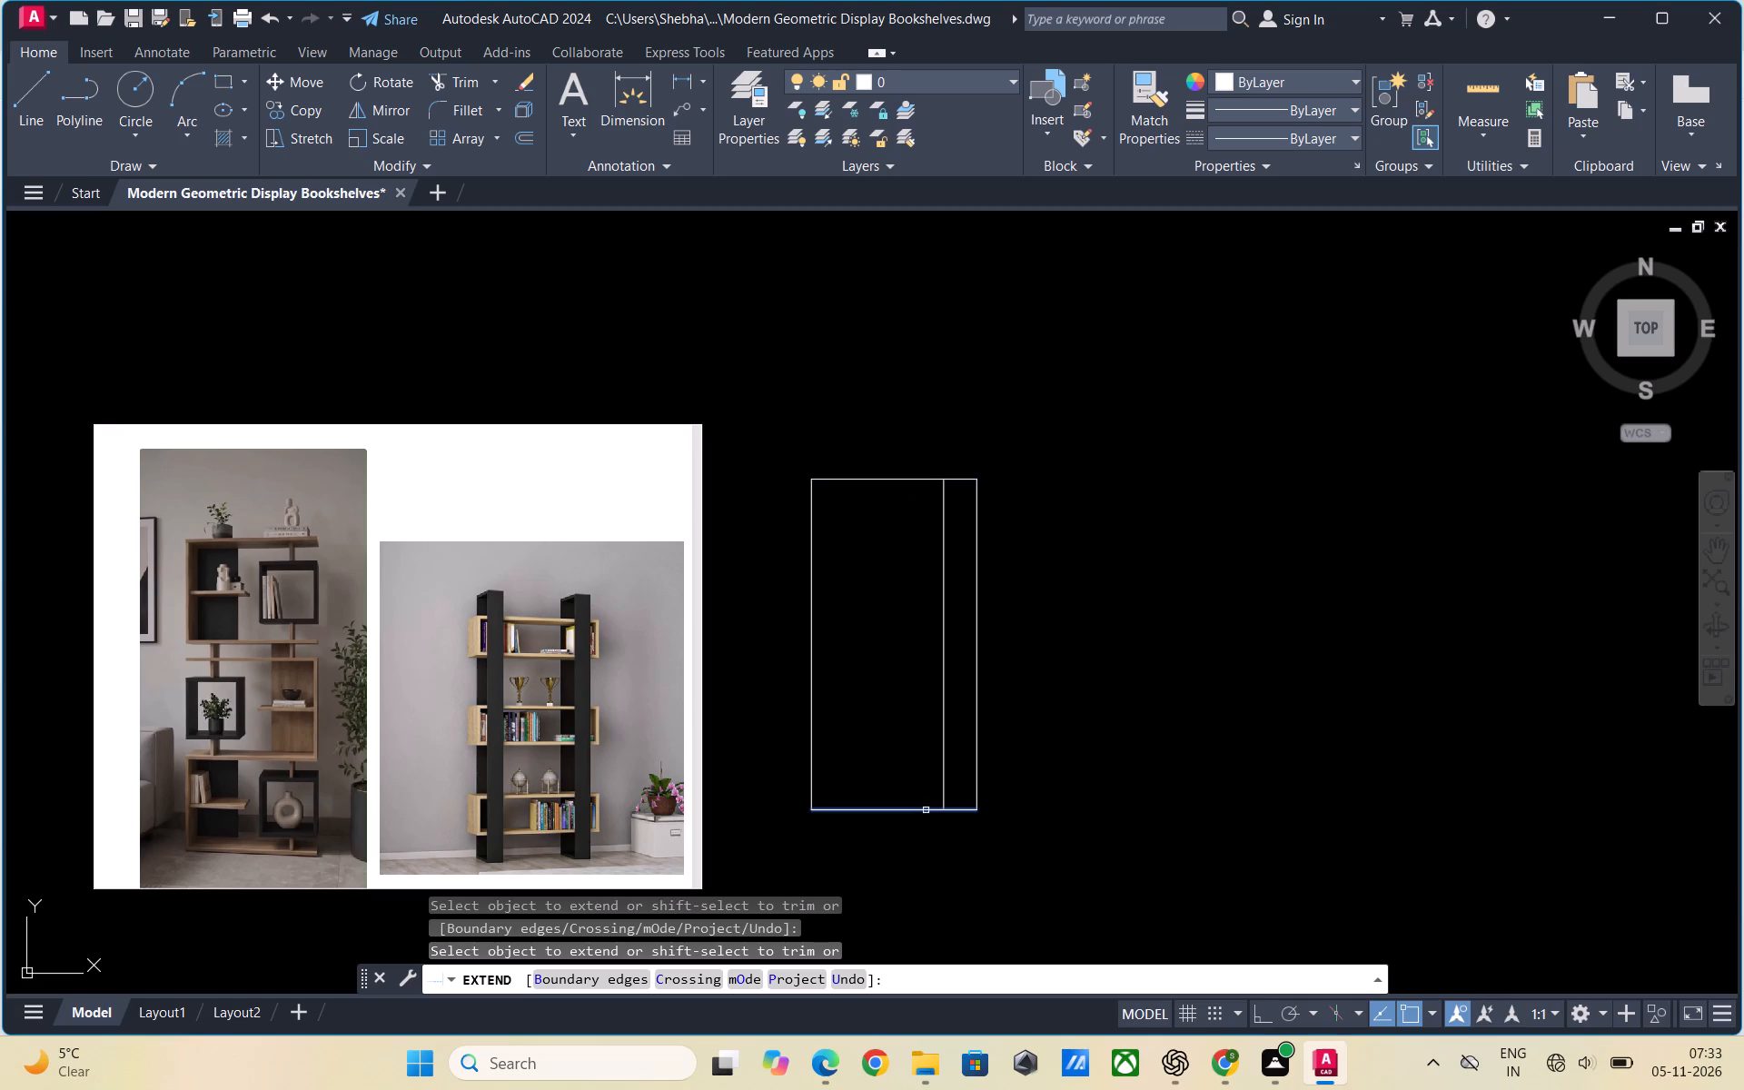
pyautogui.click(926, 810)
pyautogui.press('Escape')
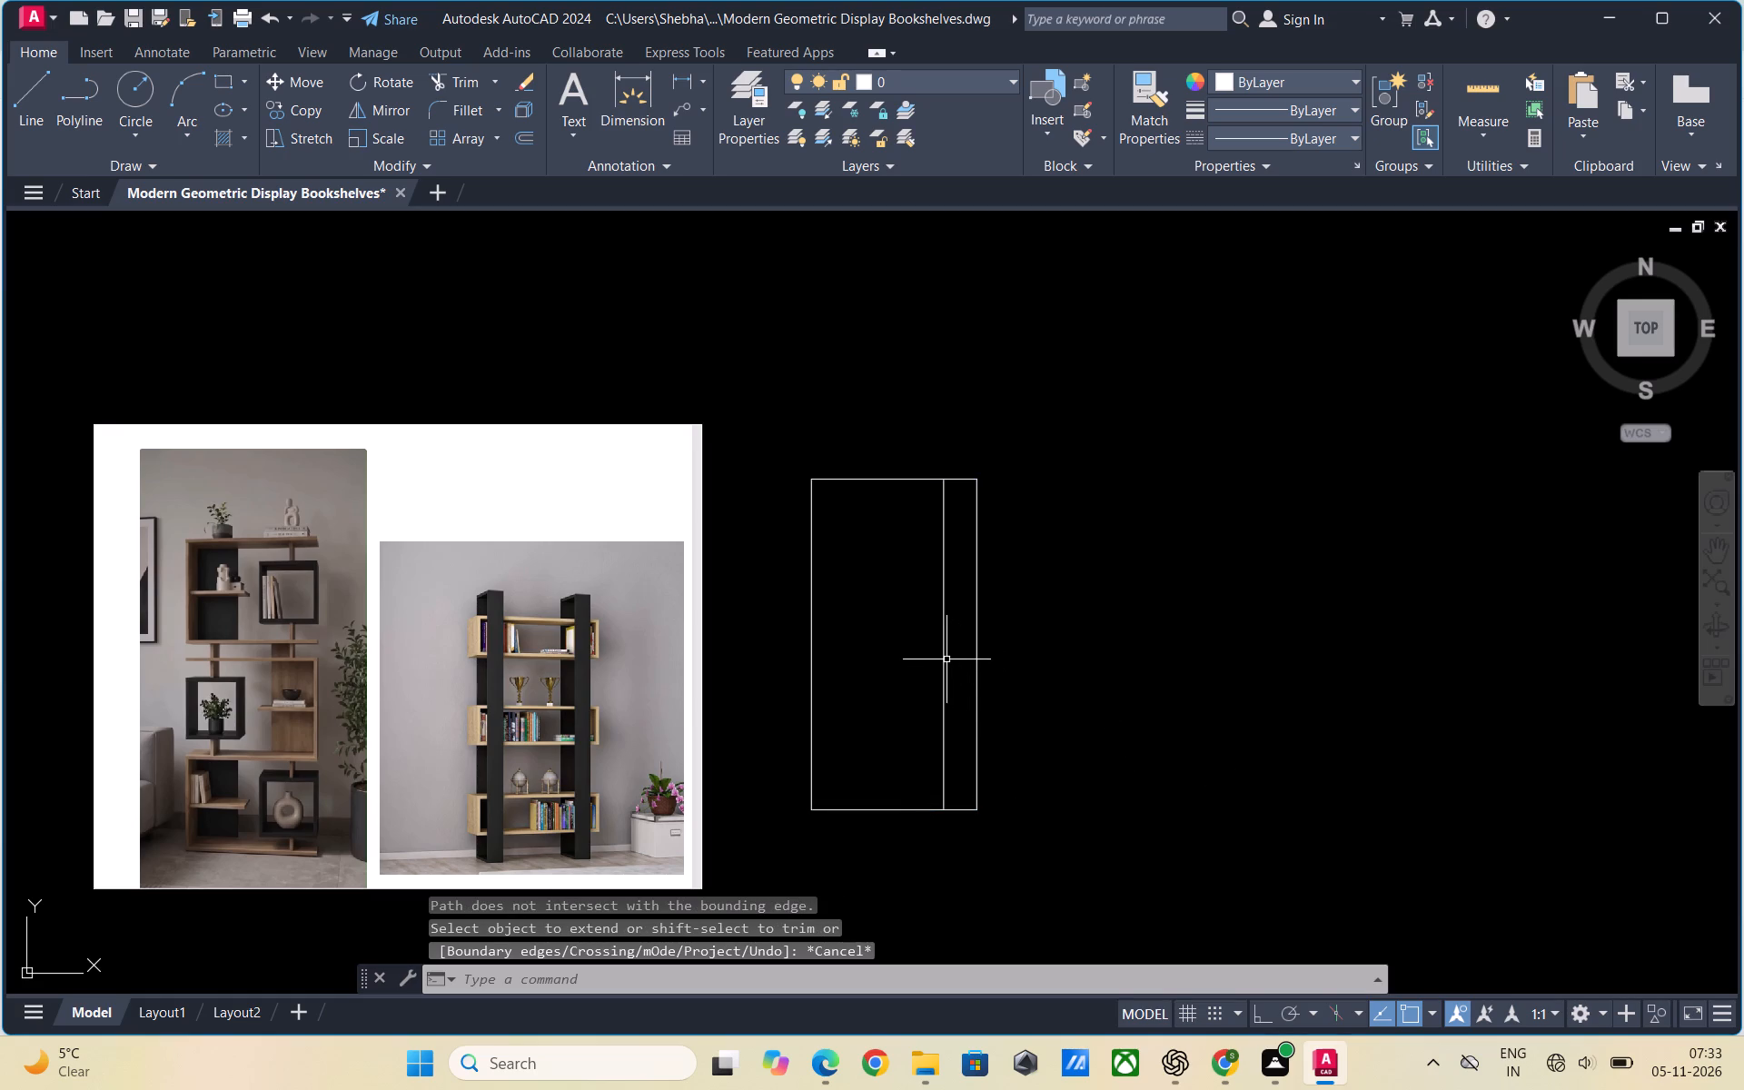
# Delete the original right vertical line inside the widened outline.
pyautogui.click(946, 659)
pyautogui.press('Delete')
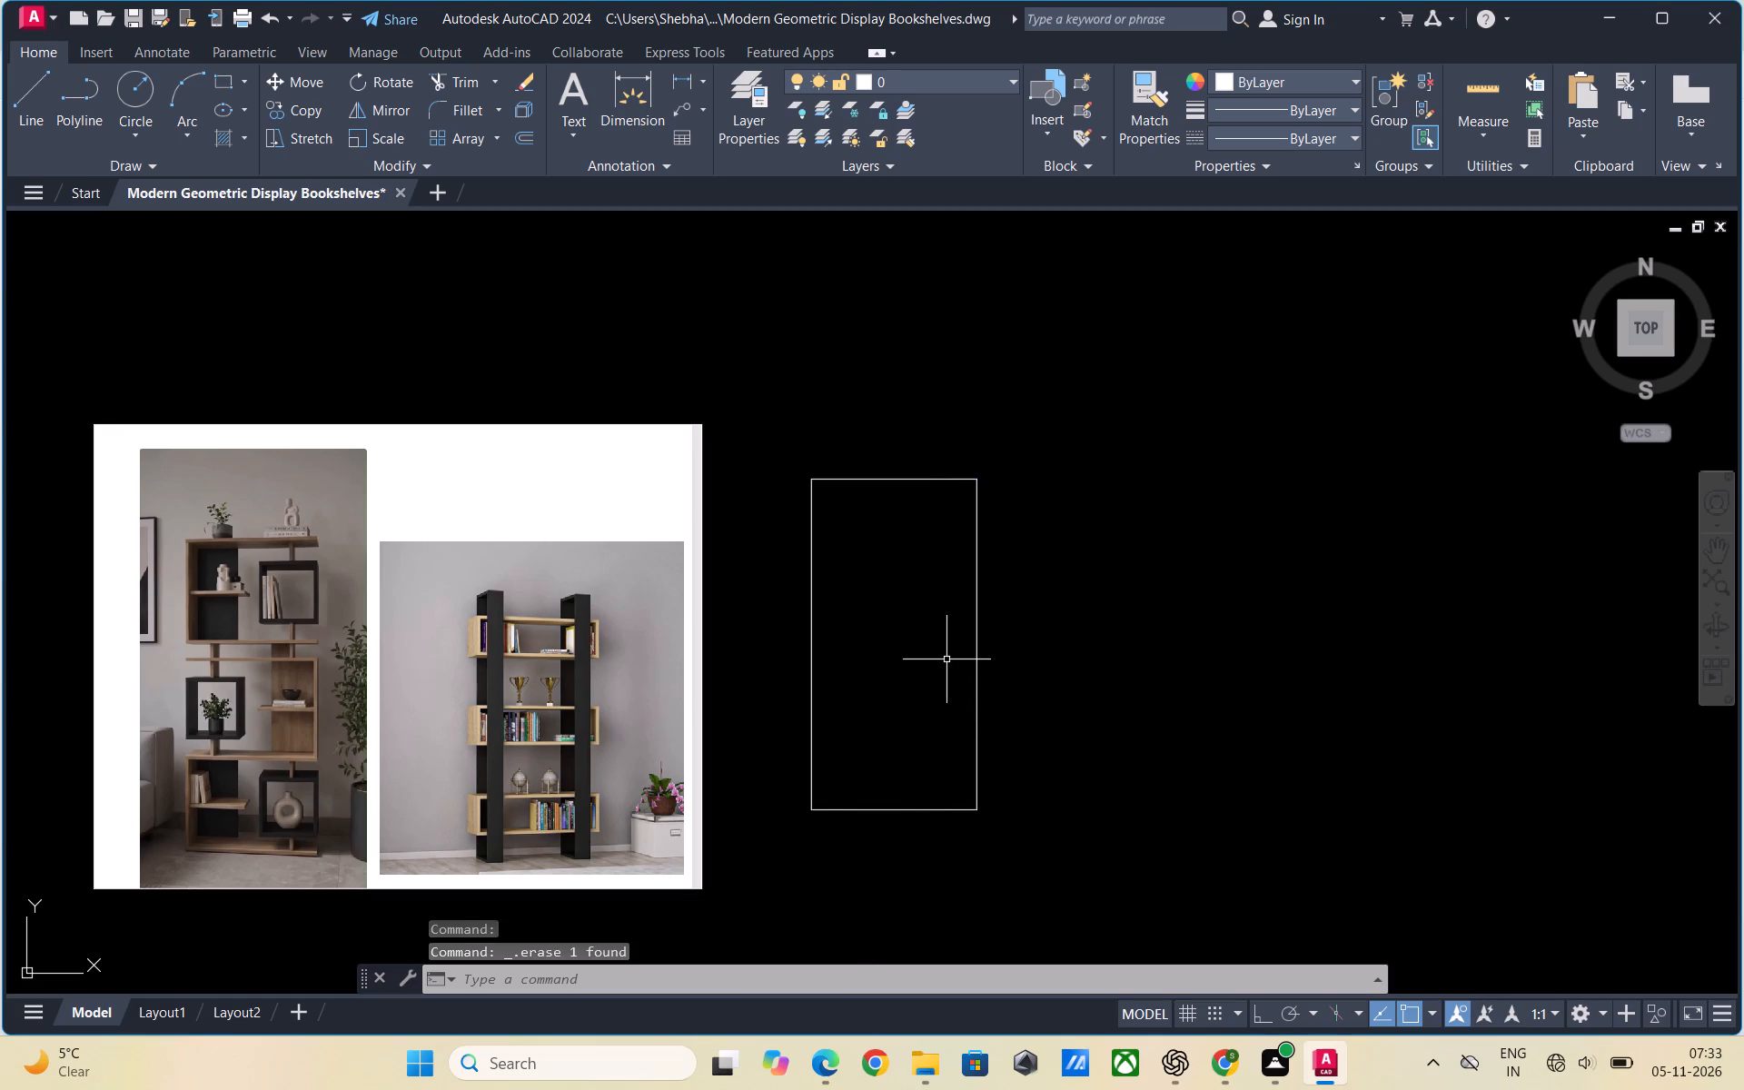
# Offset the shelf outline's bottom horizontal line downward by 1'.
pyautogui.scroll(-1, 1037, 529)
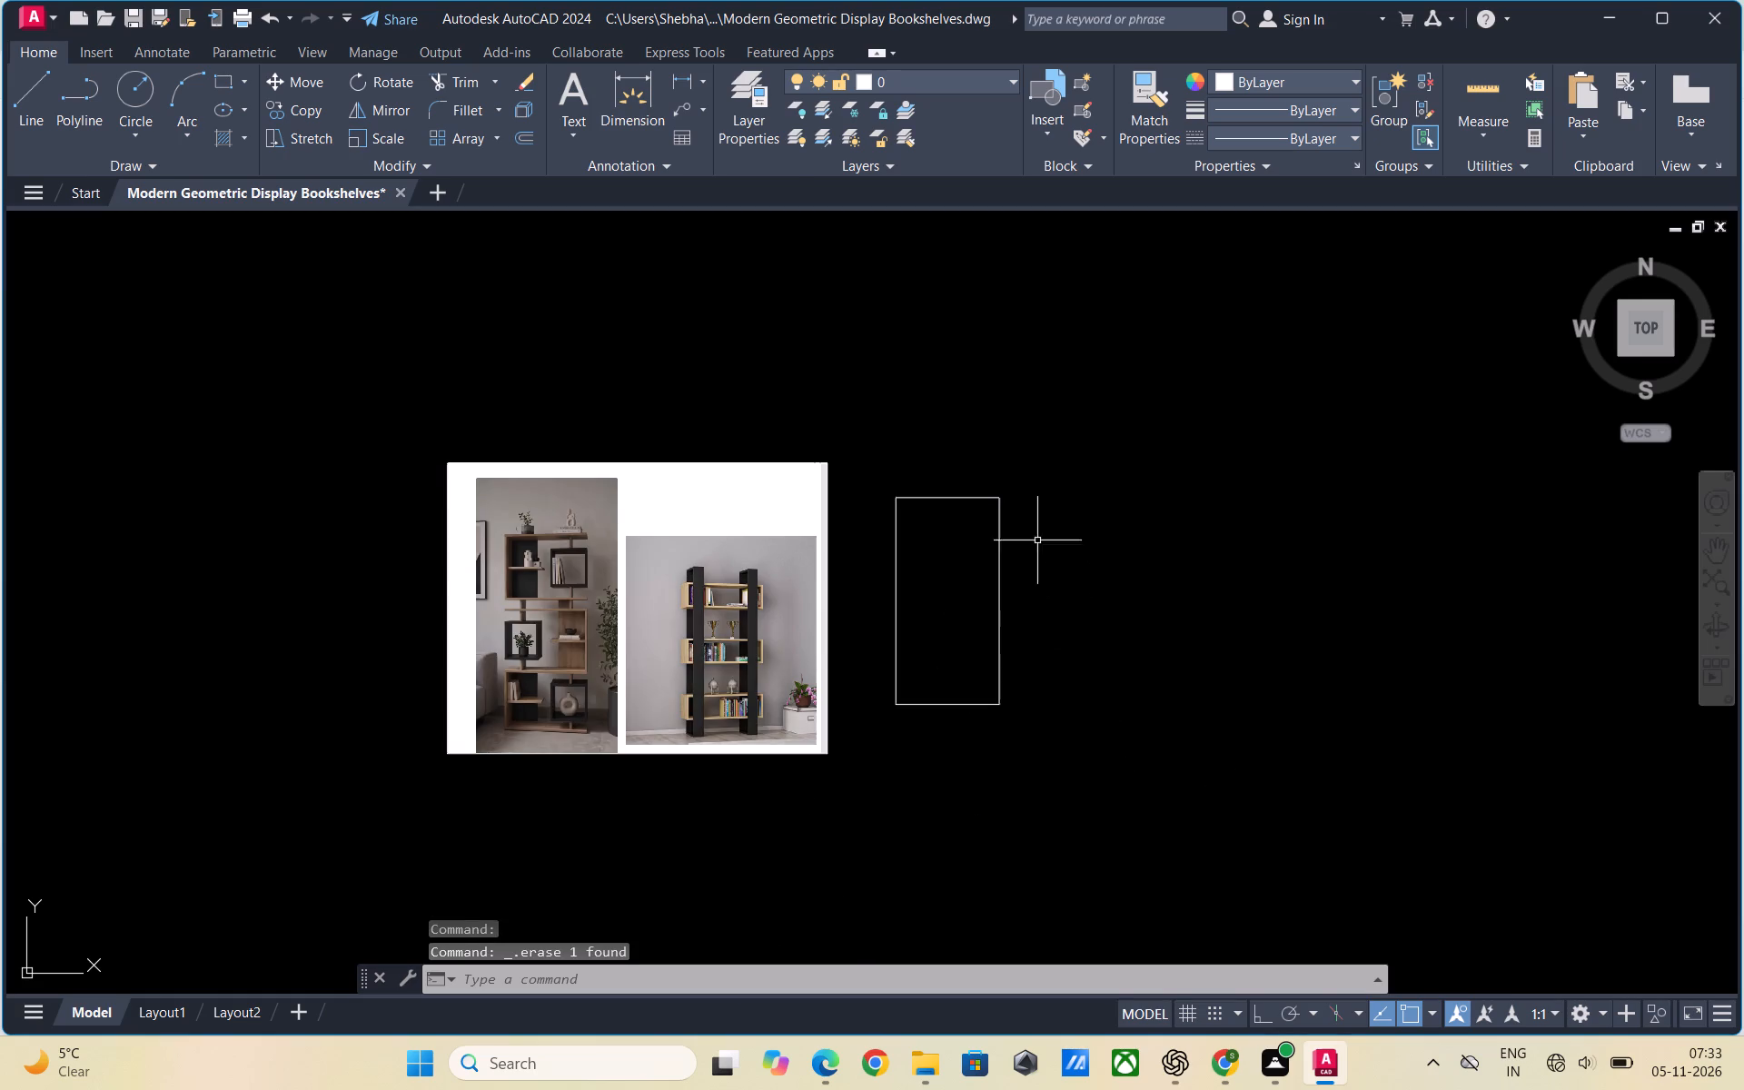
pyautogui.scroll(1, 738, 648)
pyautogui.scroll(-1, 112, 564)
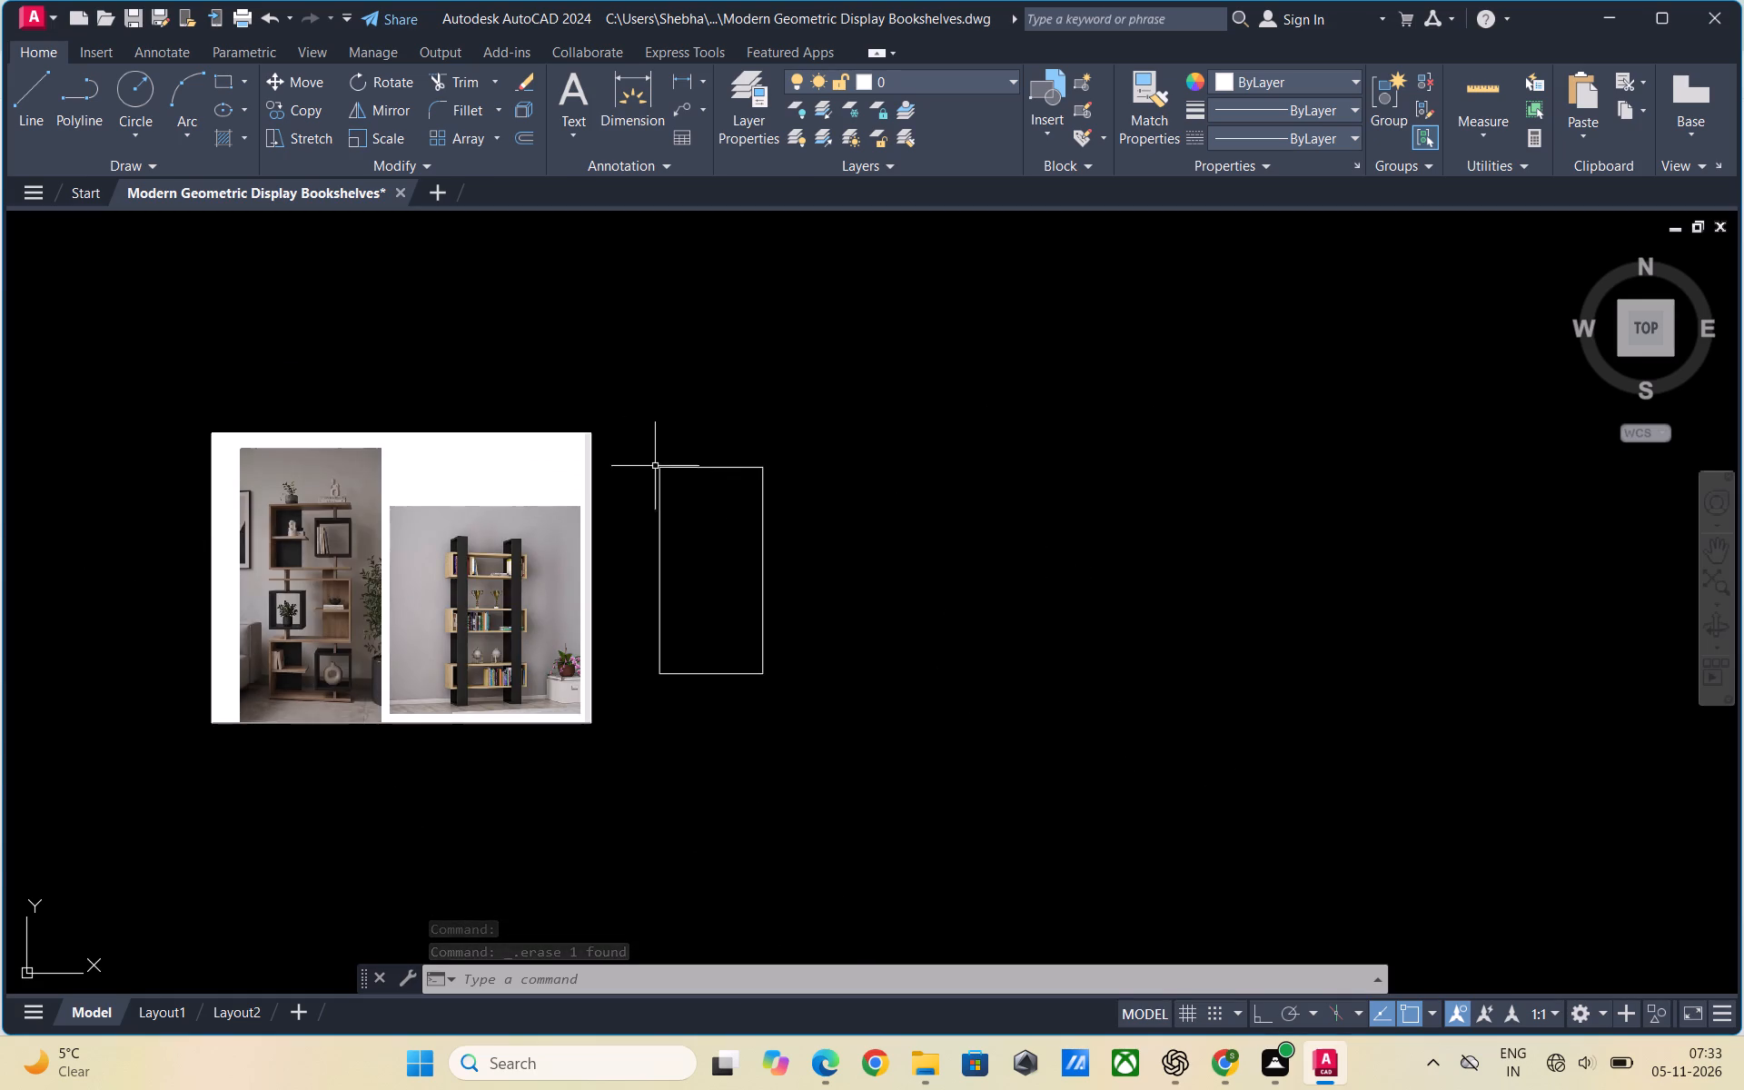
pyautogui.scroll(1, 728, 473)
pyautogui.scroll(-1, 729, 473)
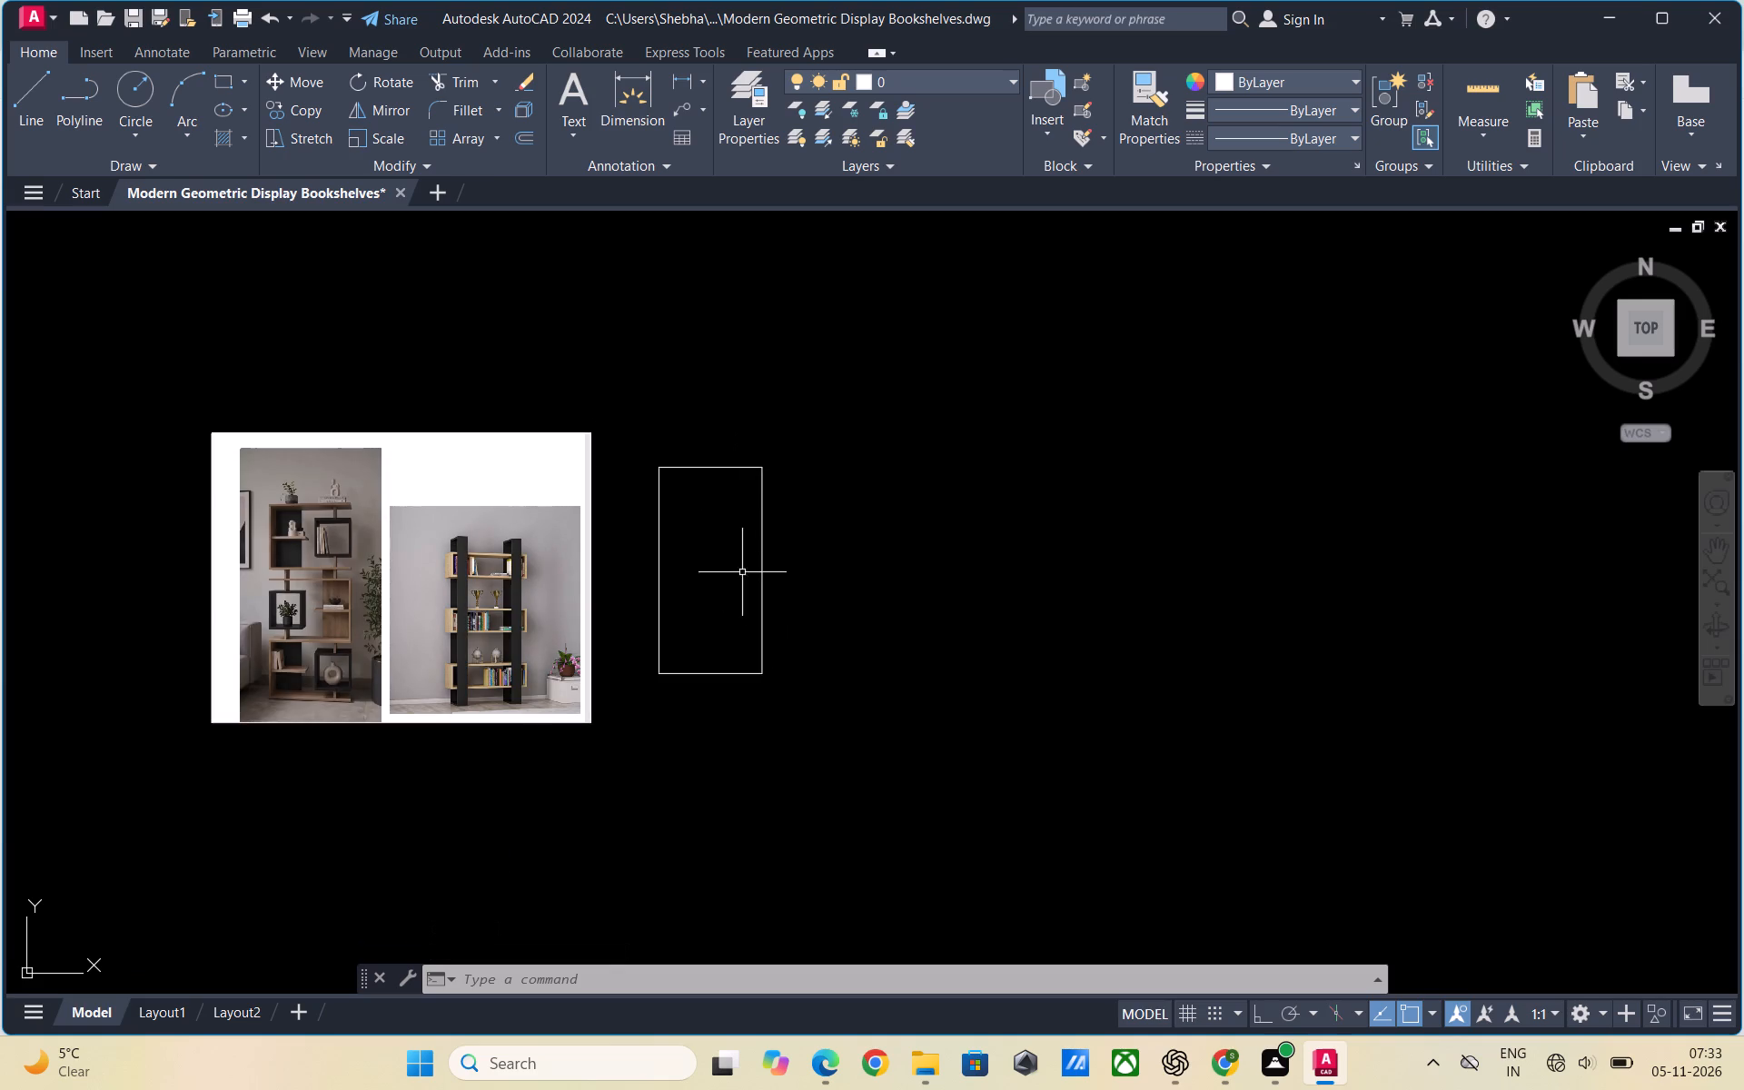
pyautogui.press('Escape')
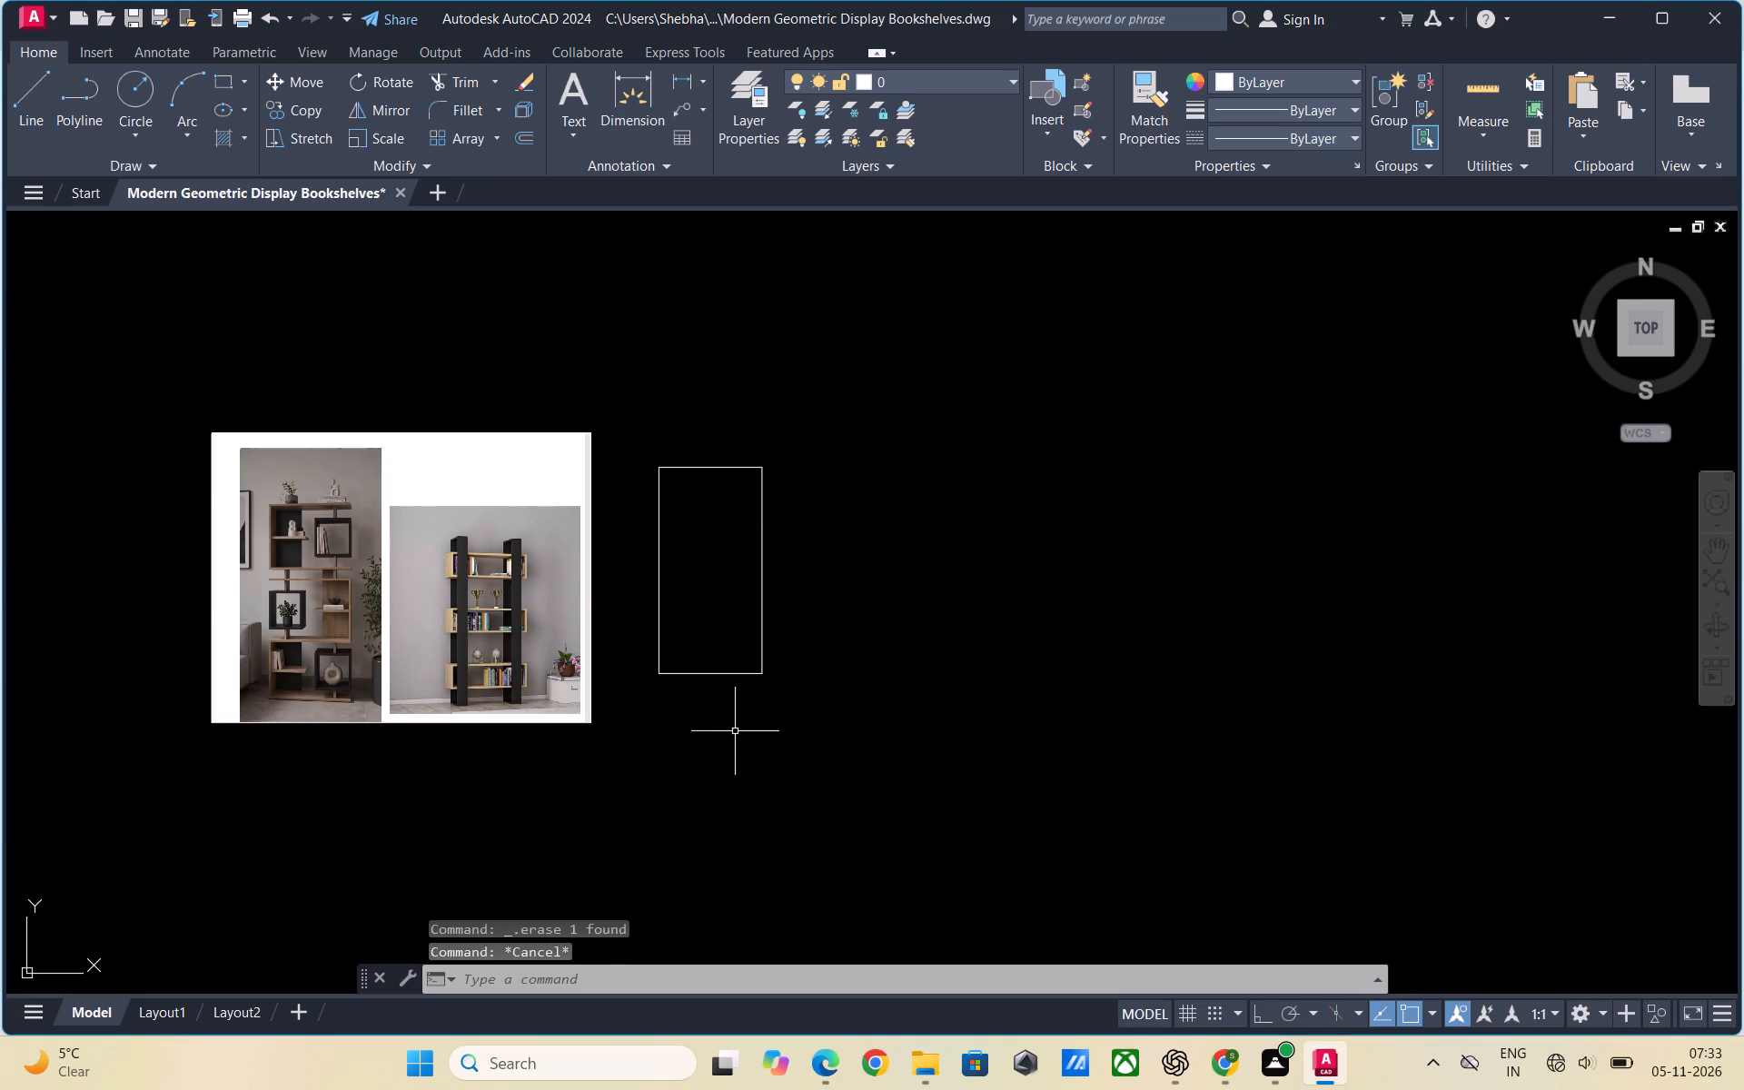
pyautogui.press('o')
pyautogui.press('Return')
pyautogui.write("1'")
pyautogui.press('Return')
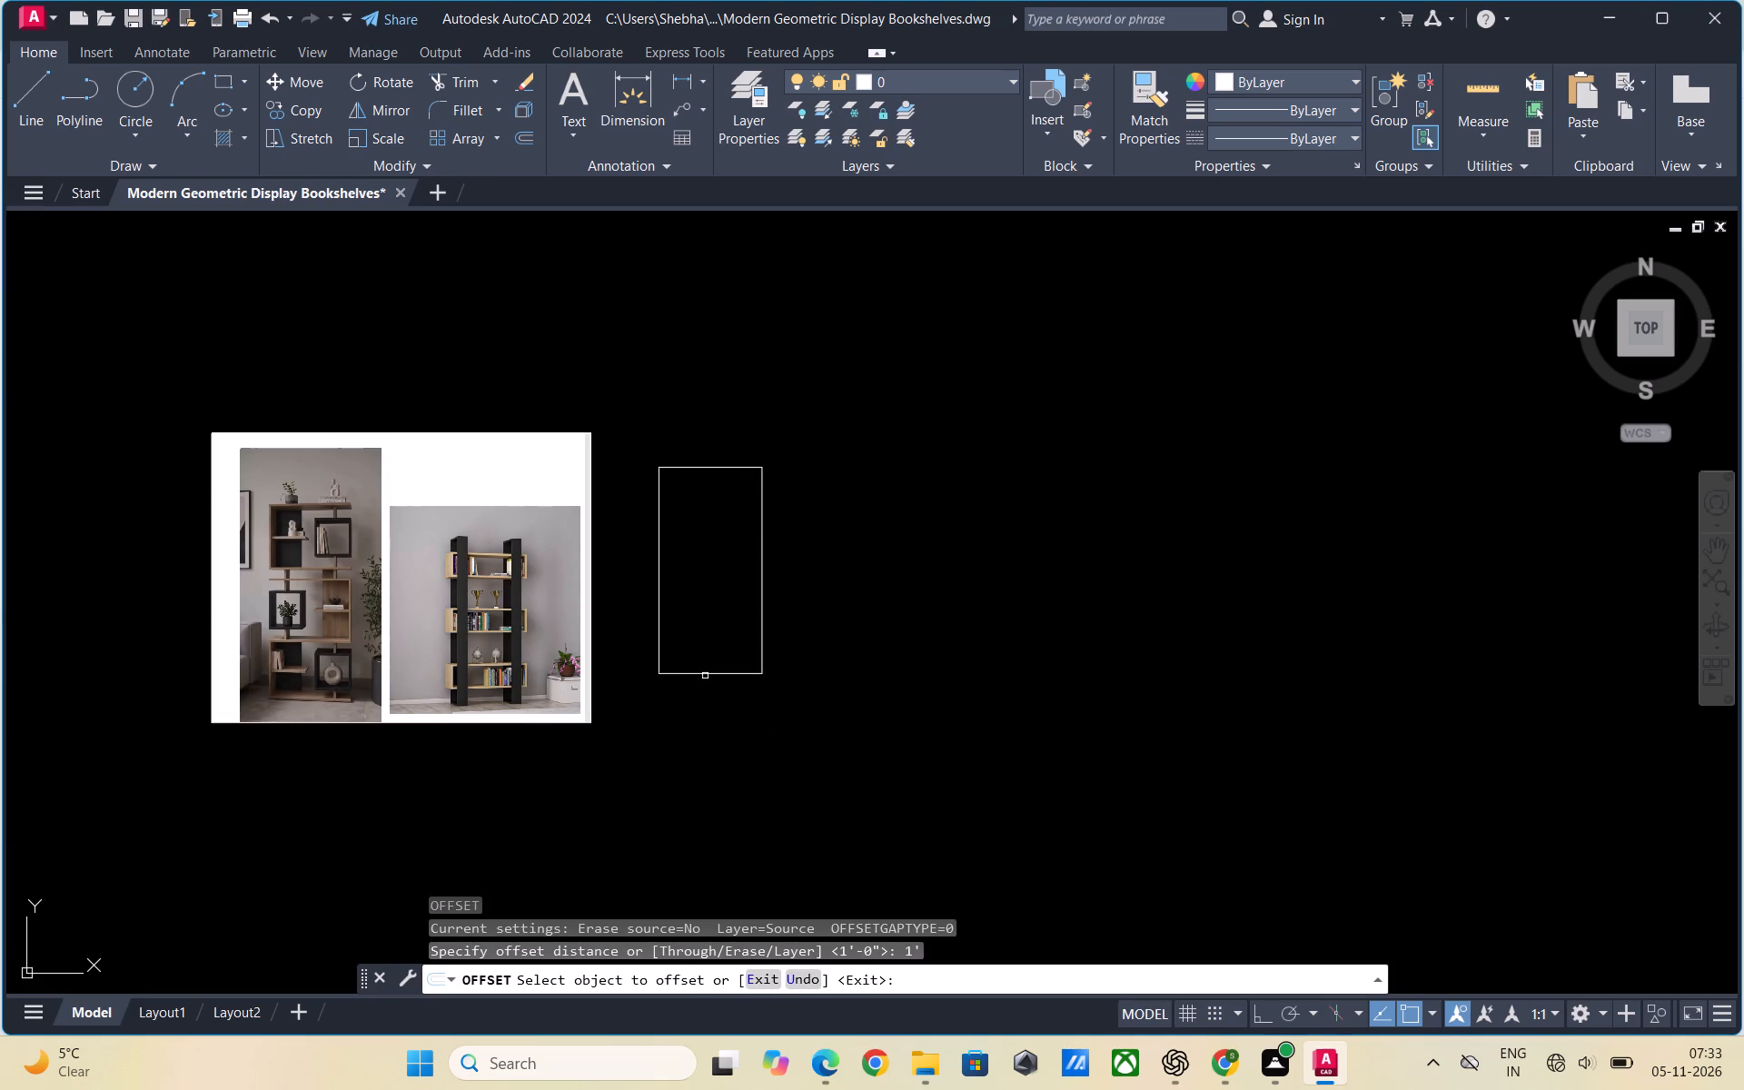
pyautogui.click(706, 674)
pyautogui.click(706, 733)
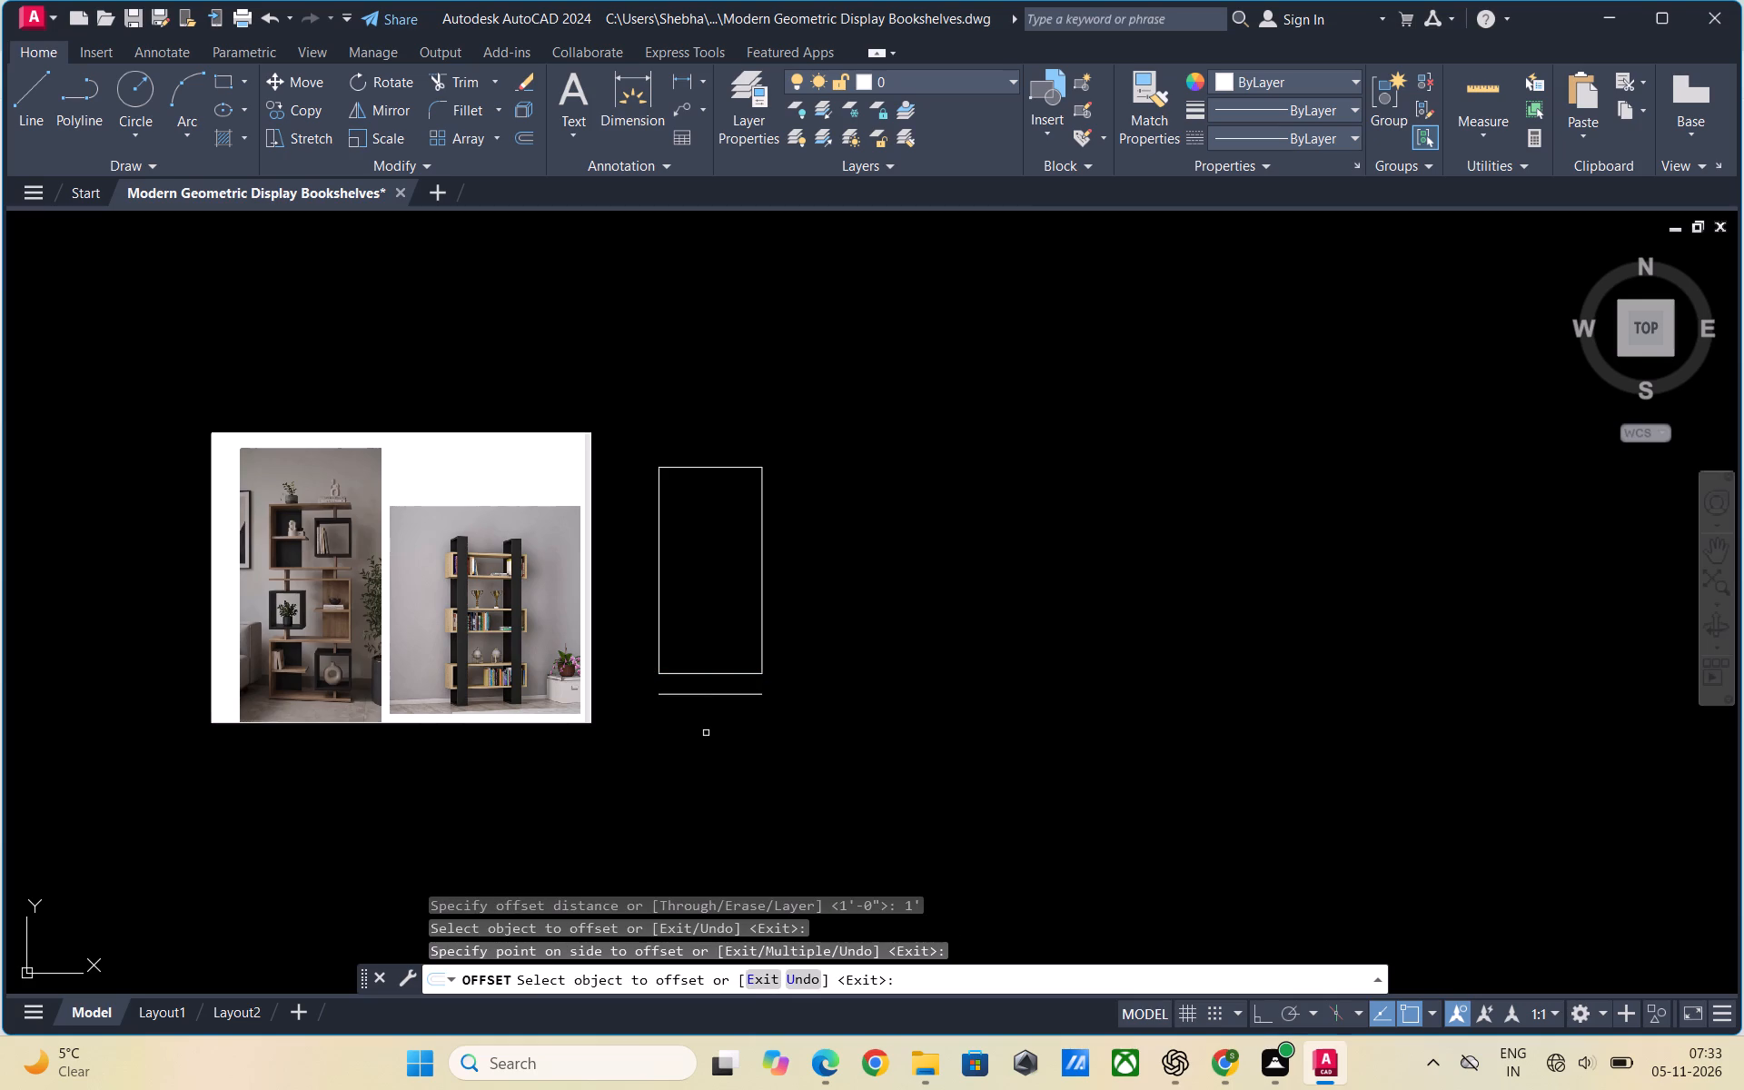
pyautogui.press('Escape')
pyautogui.press('Escape')
# Extend the outline's two vertical side lines down to the new bottom line.
pyautogui.write('EX')
pyautogui.press('space')
pyautogui.press('space')
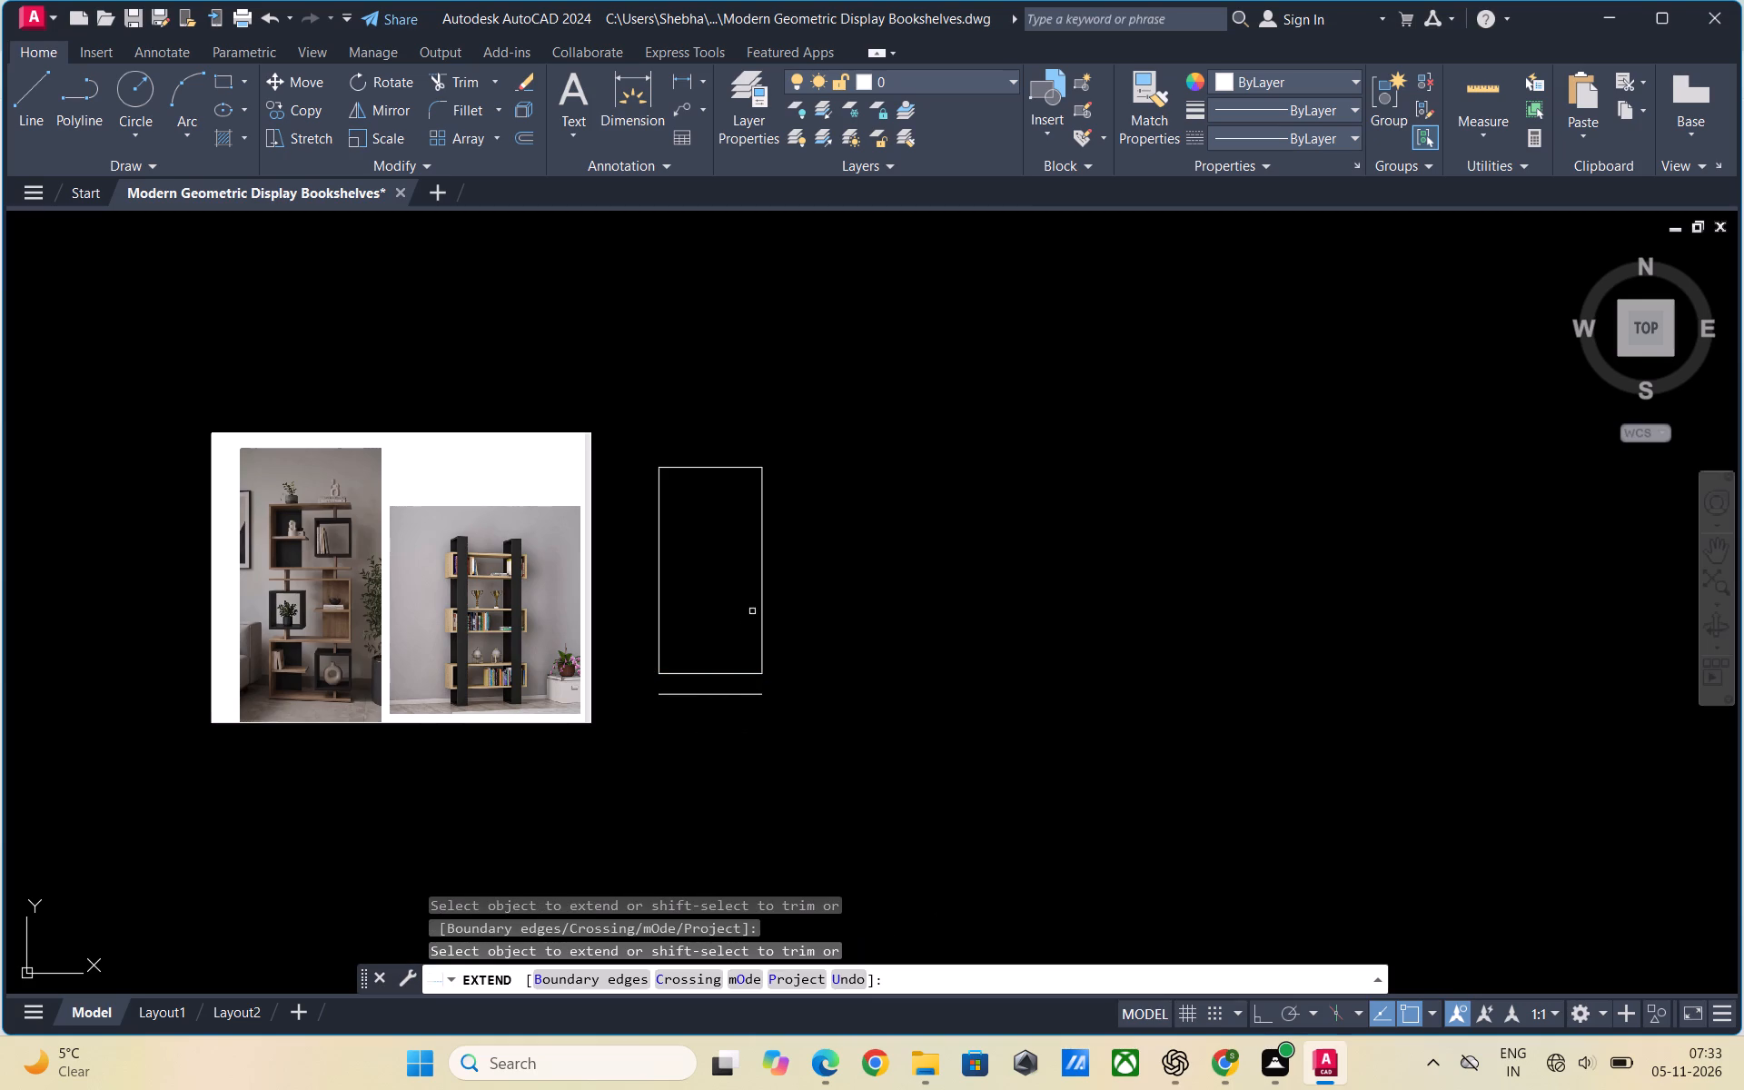
pyautogui.click(760, 603)
pyautogui.click(655, 614)
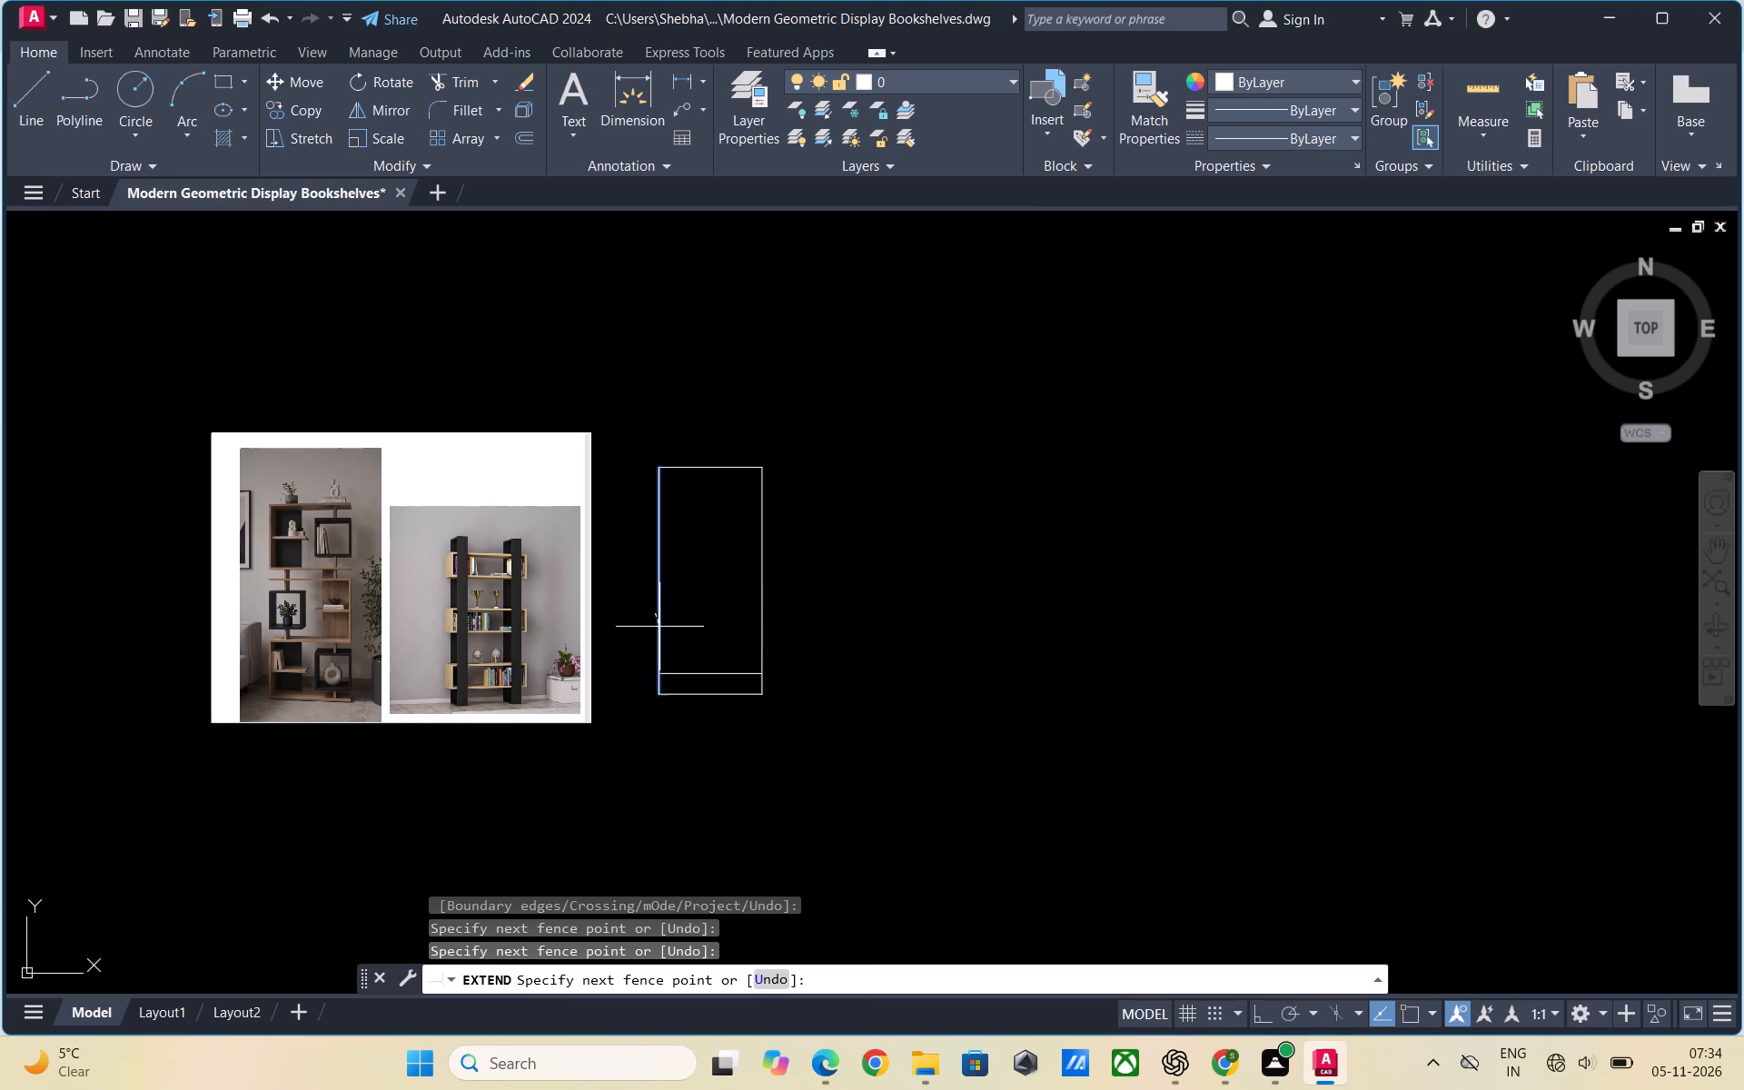
pyautogui.click(660, 627)
pyautogui.press('Escape')
pyautogui.press('Escape')
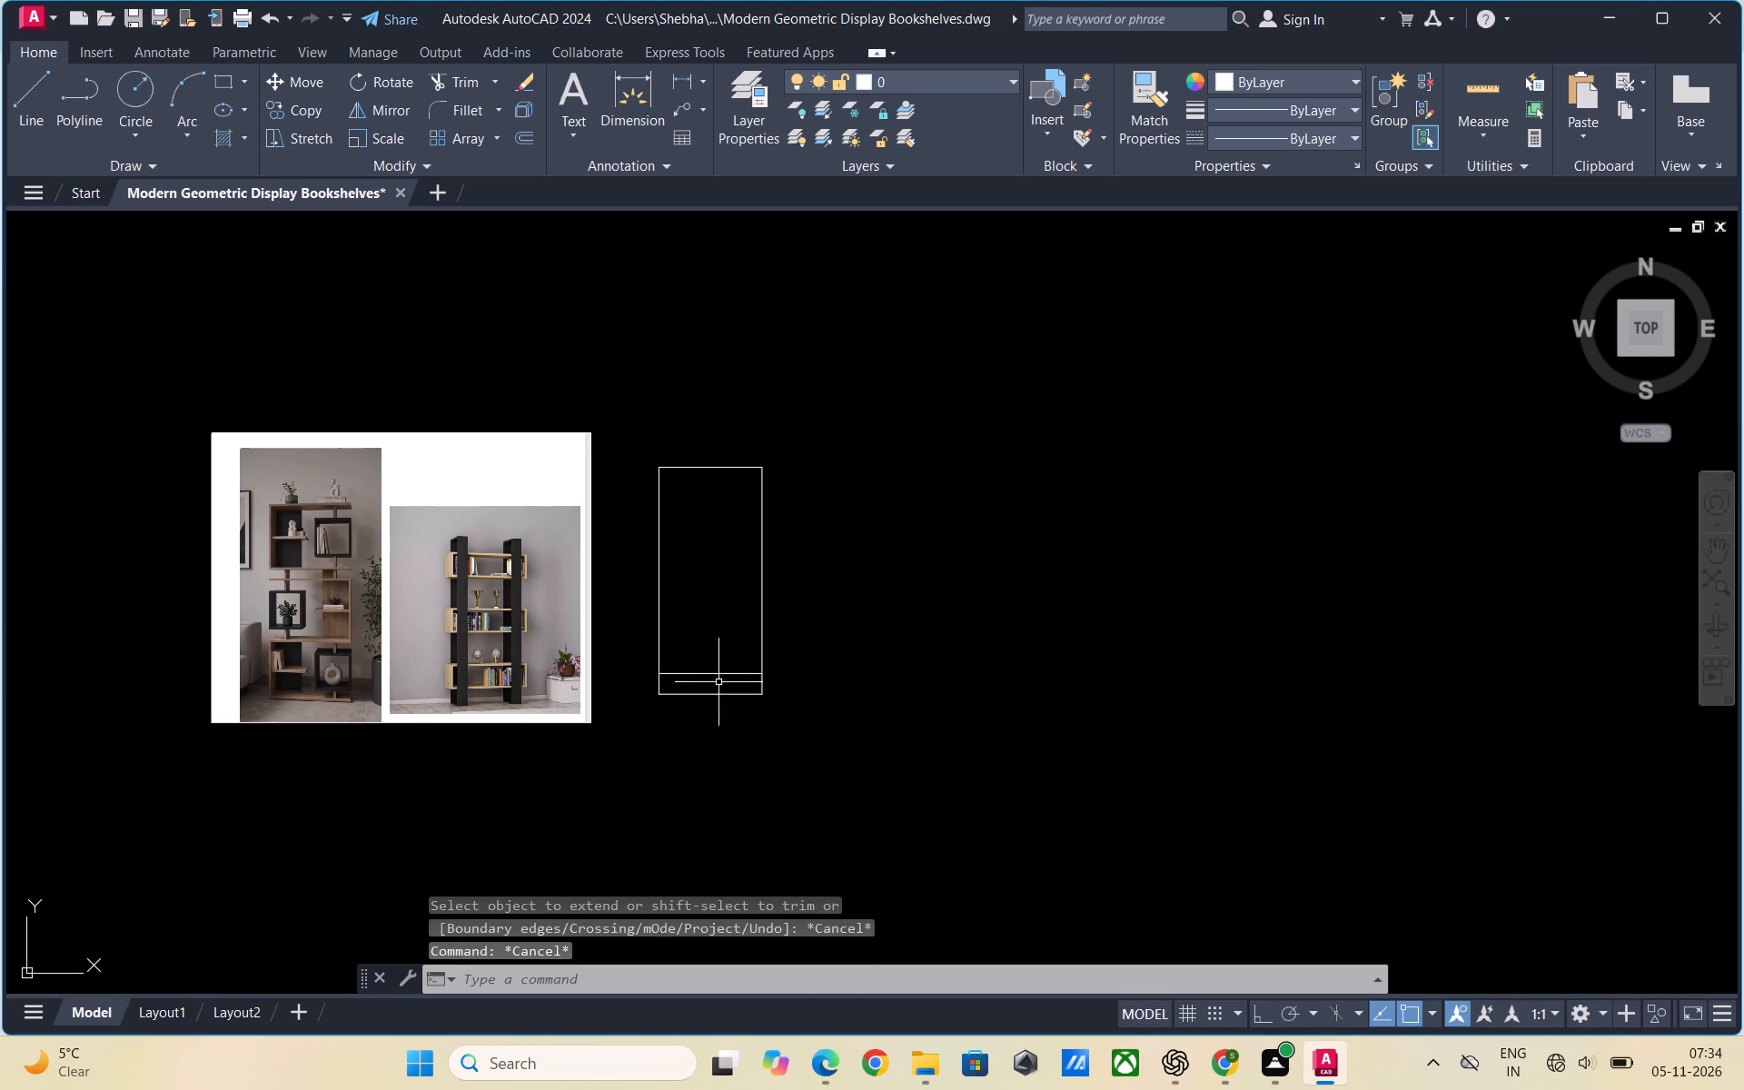
pyautogui.press('Escape')
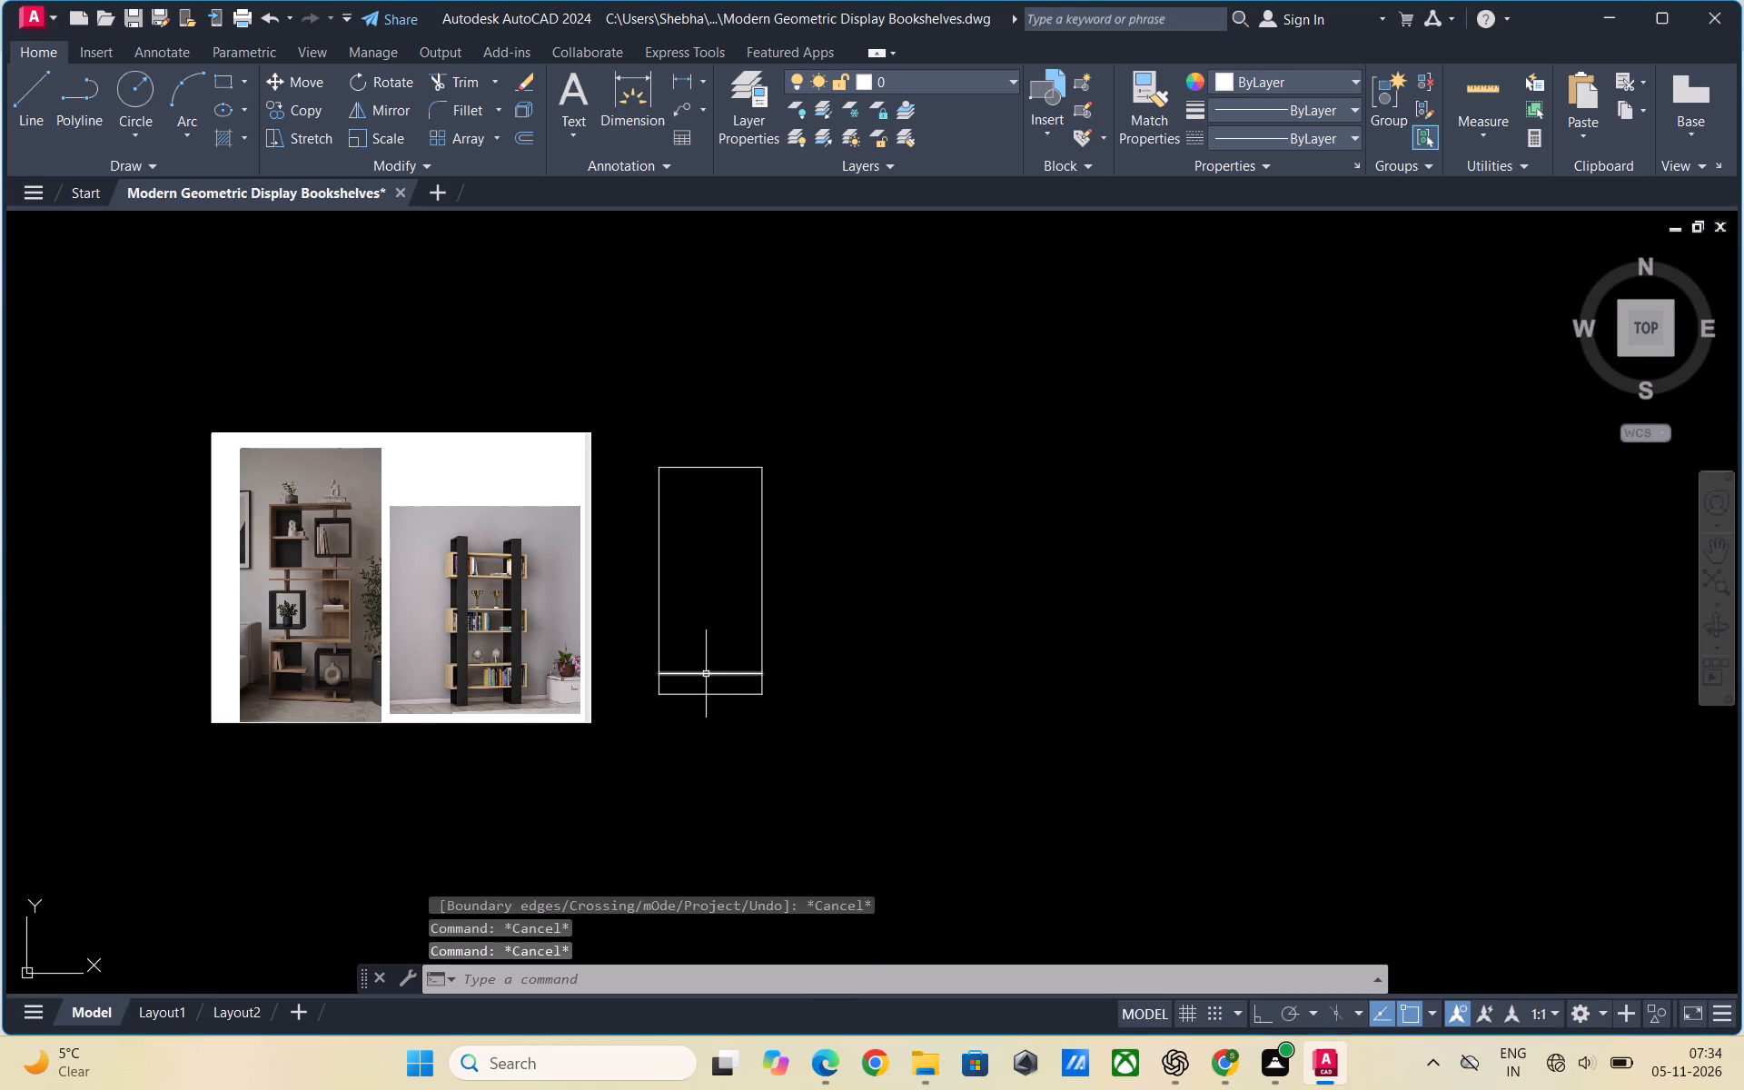
# Delete the original bottom line inside the lengthened outline.
pyautogui.click(703, 676)
pyautogui.press('Delete')
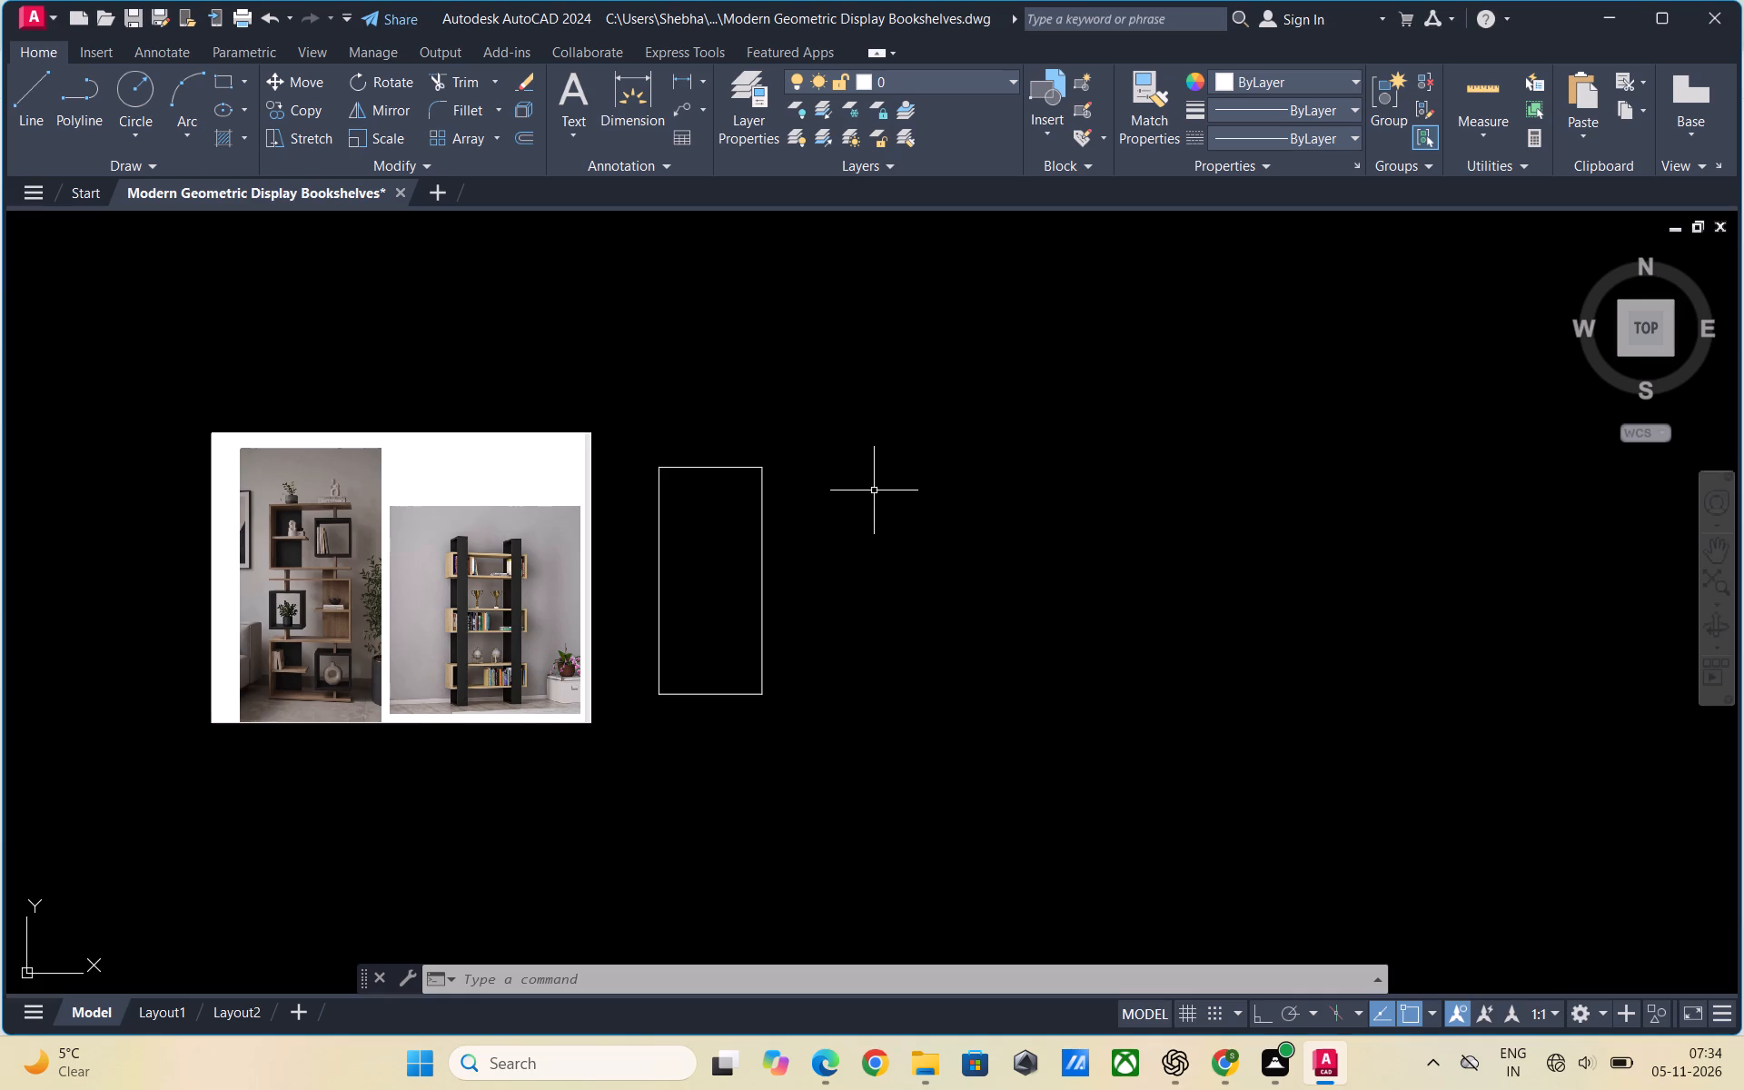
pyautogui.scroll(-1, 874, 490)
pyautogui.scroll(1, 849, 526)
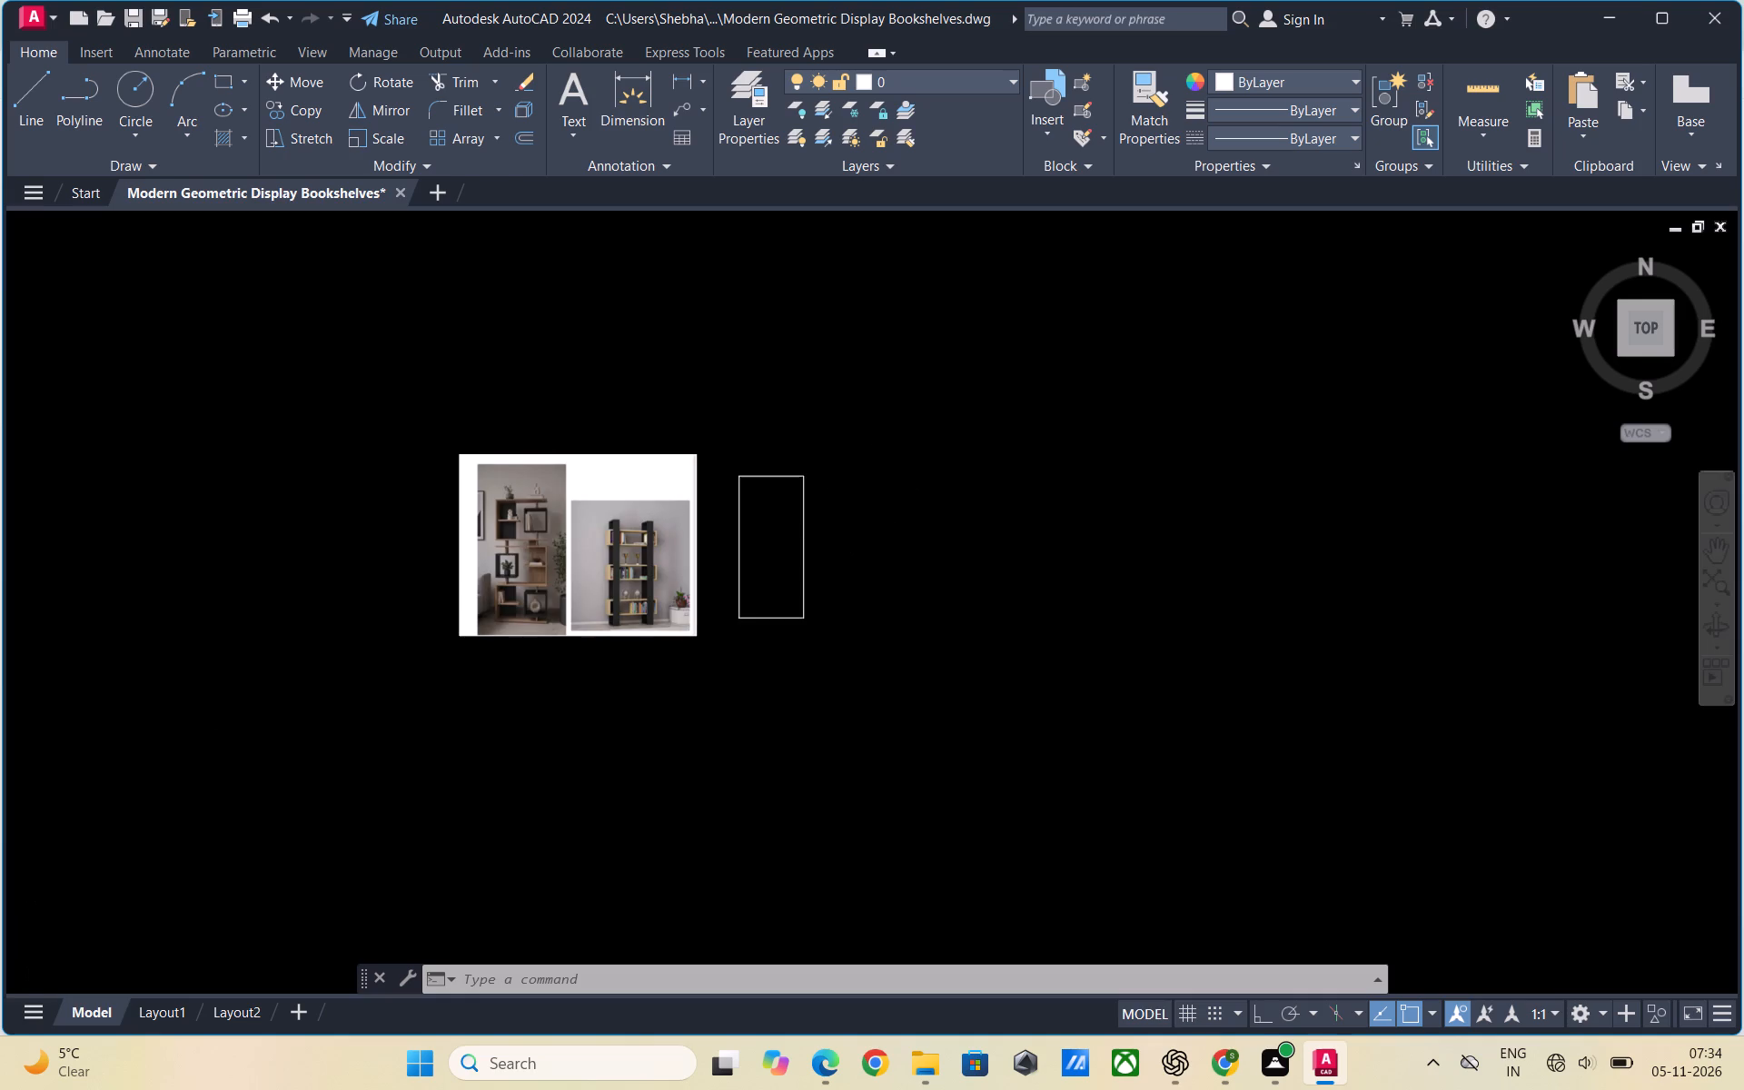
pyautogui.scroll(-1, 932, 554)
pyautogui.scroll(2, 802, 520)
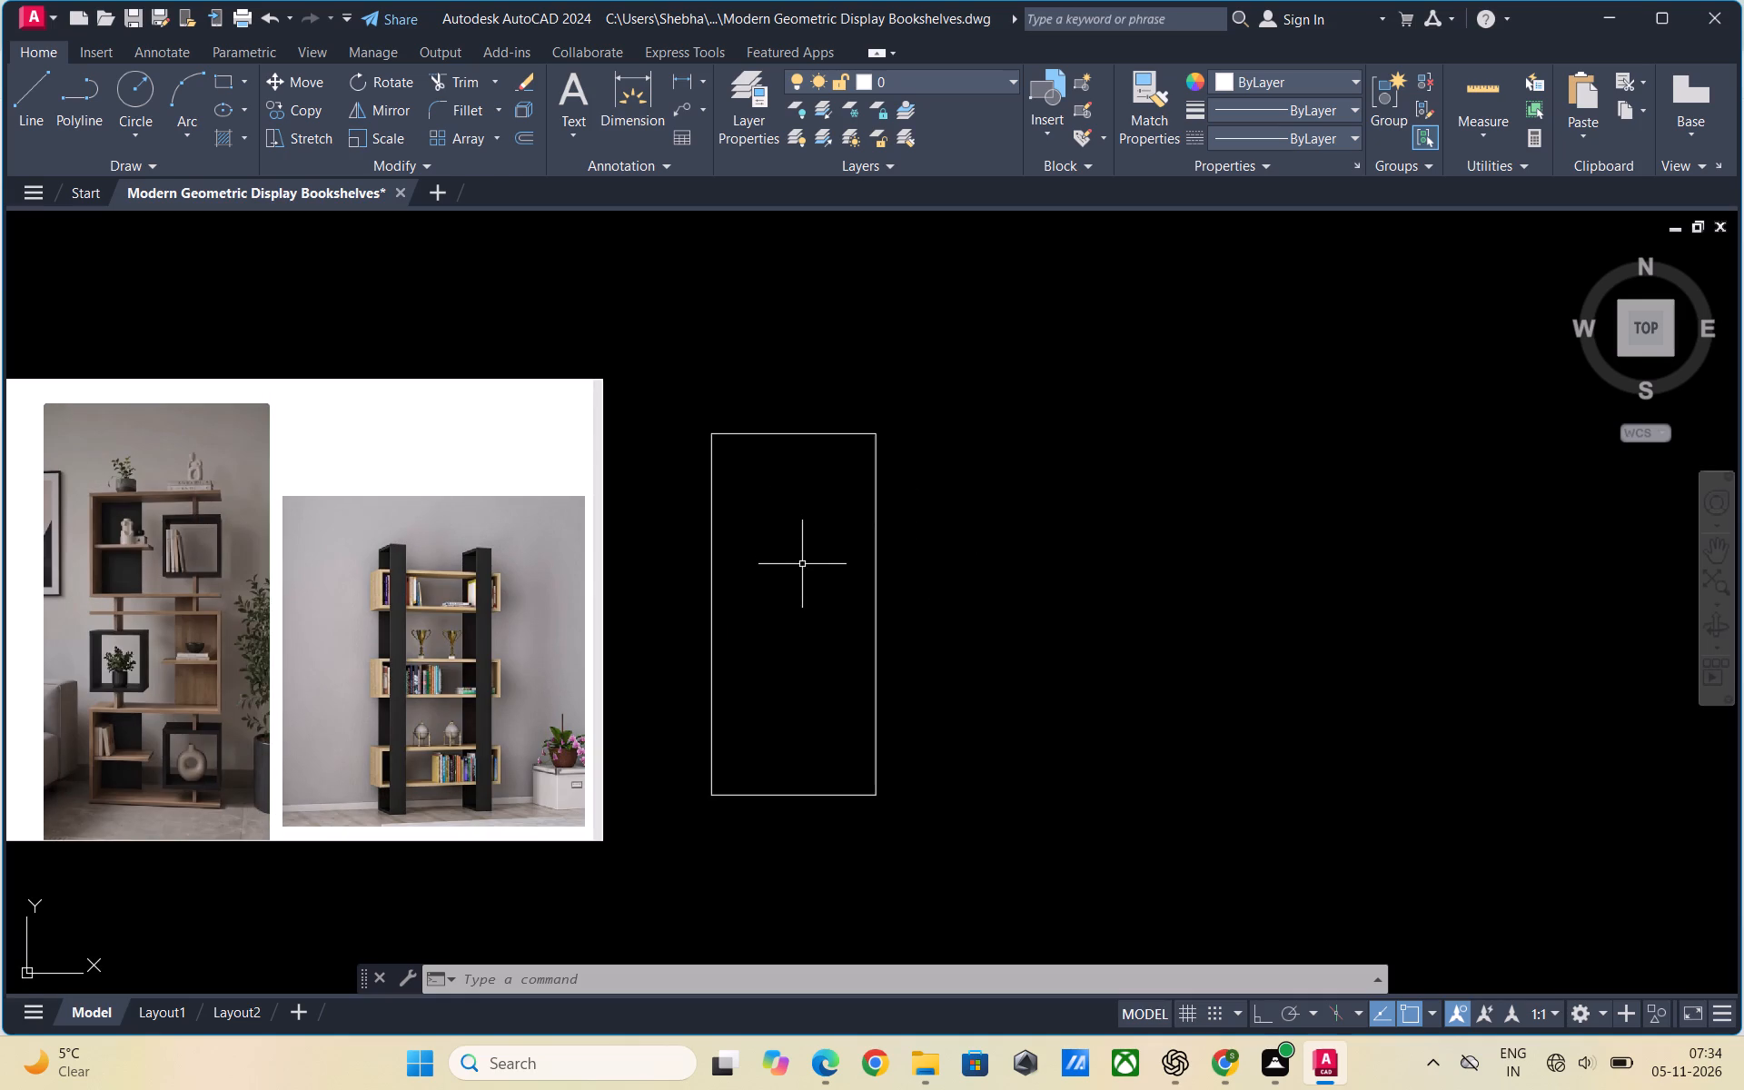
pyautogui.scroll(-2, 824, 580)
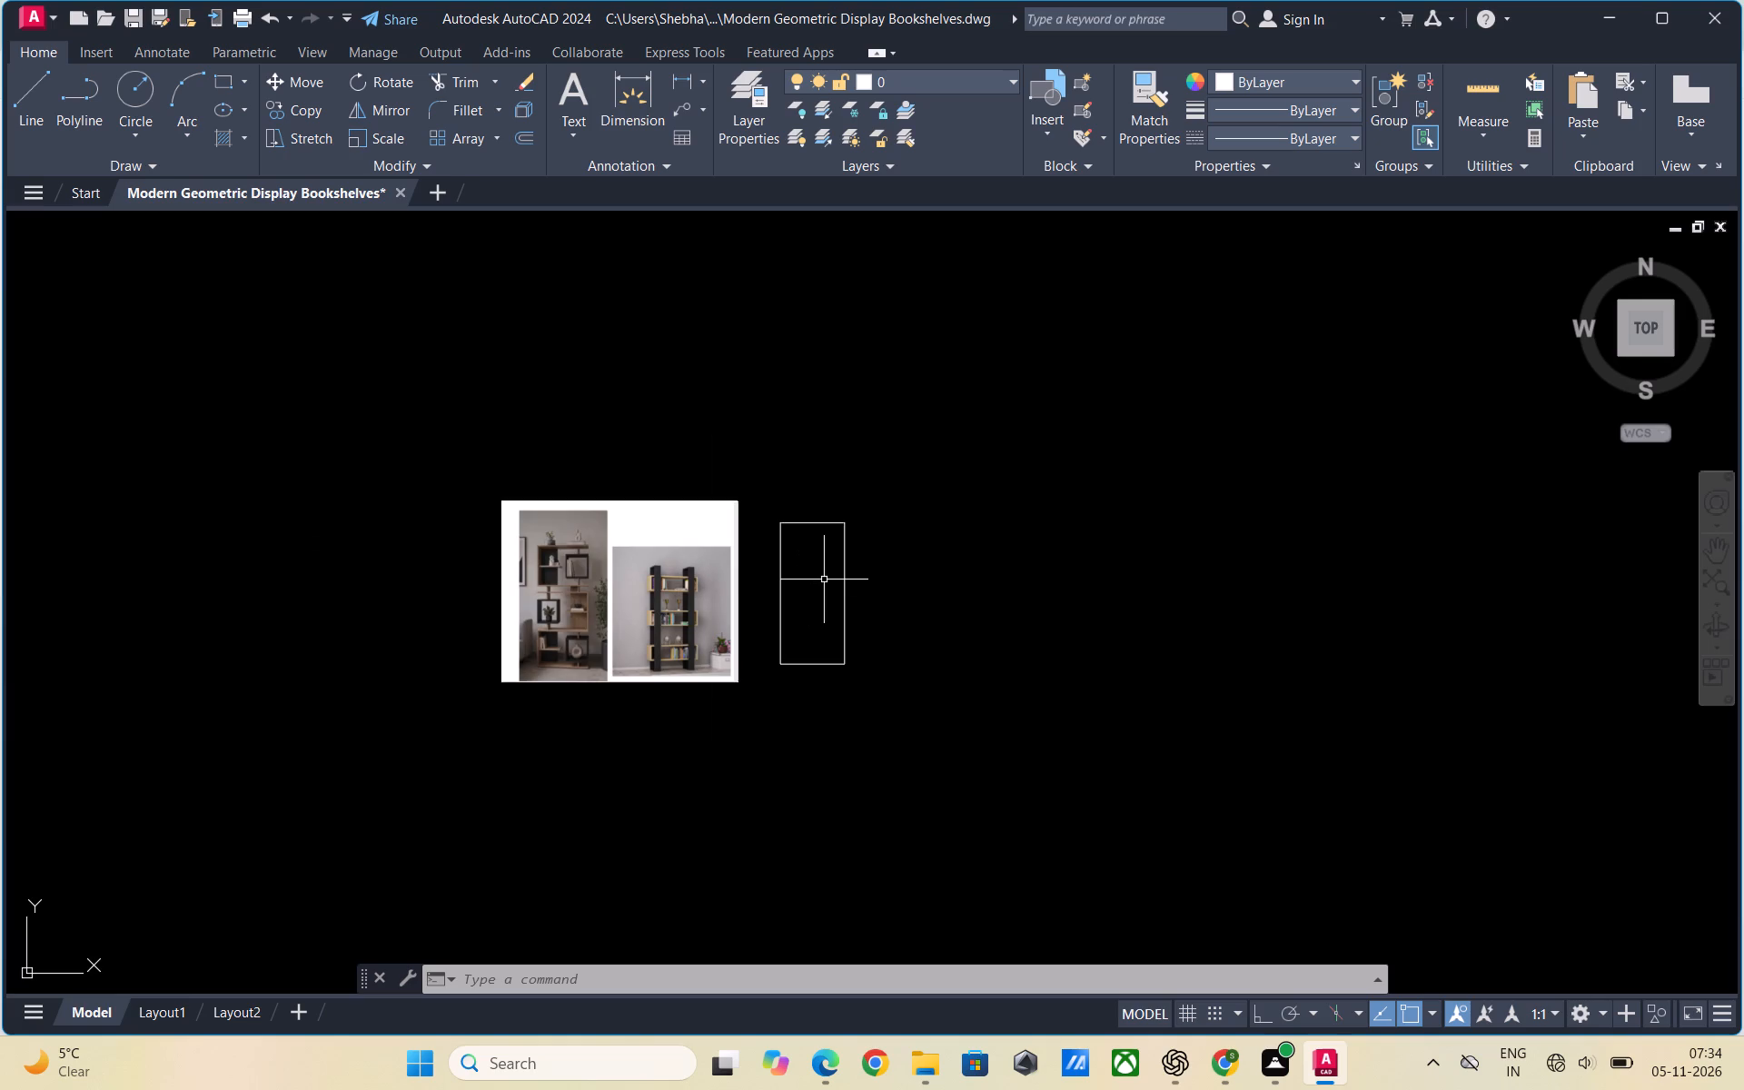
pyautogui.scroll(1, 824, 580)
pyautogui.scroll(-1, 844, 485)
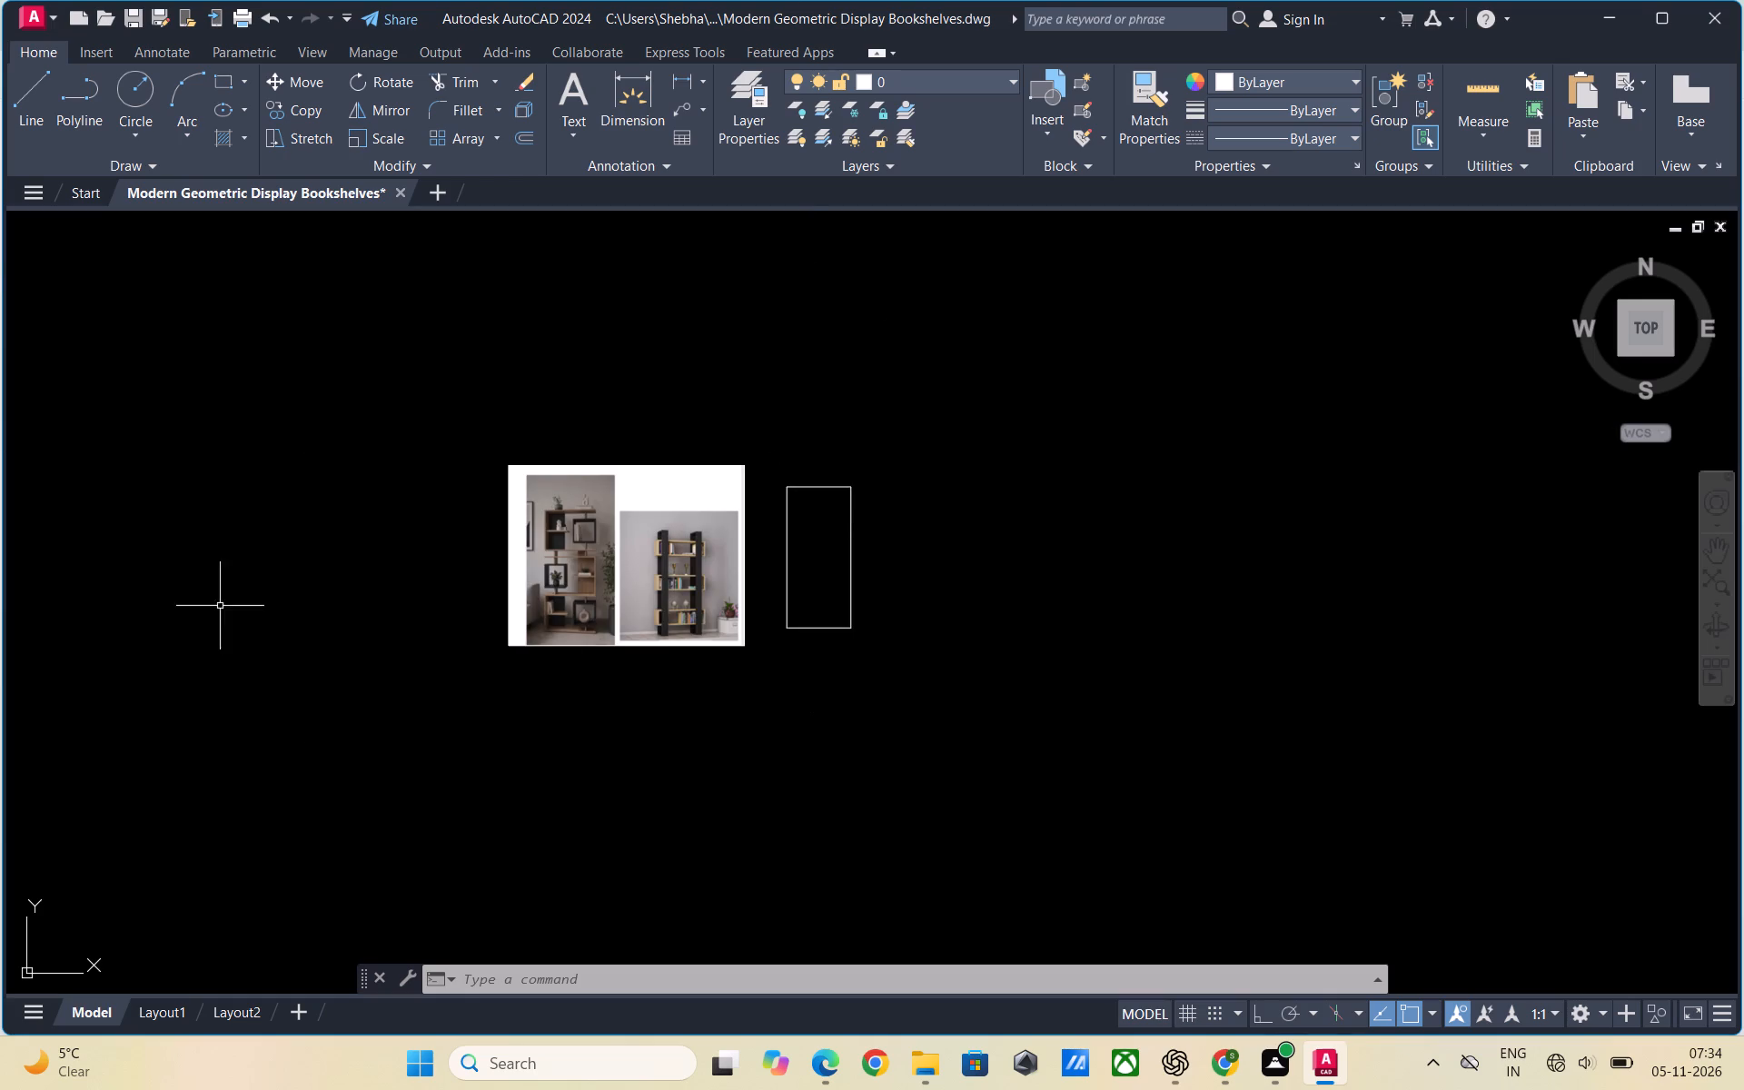
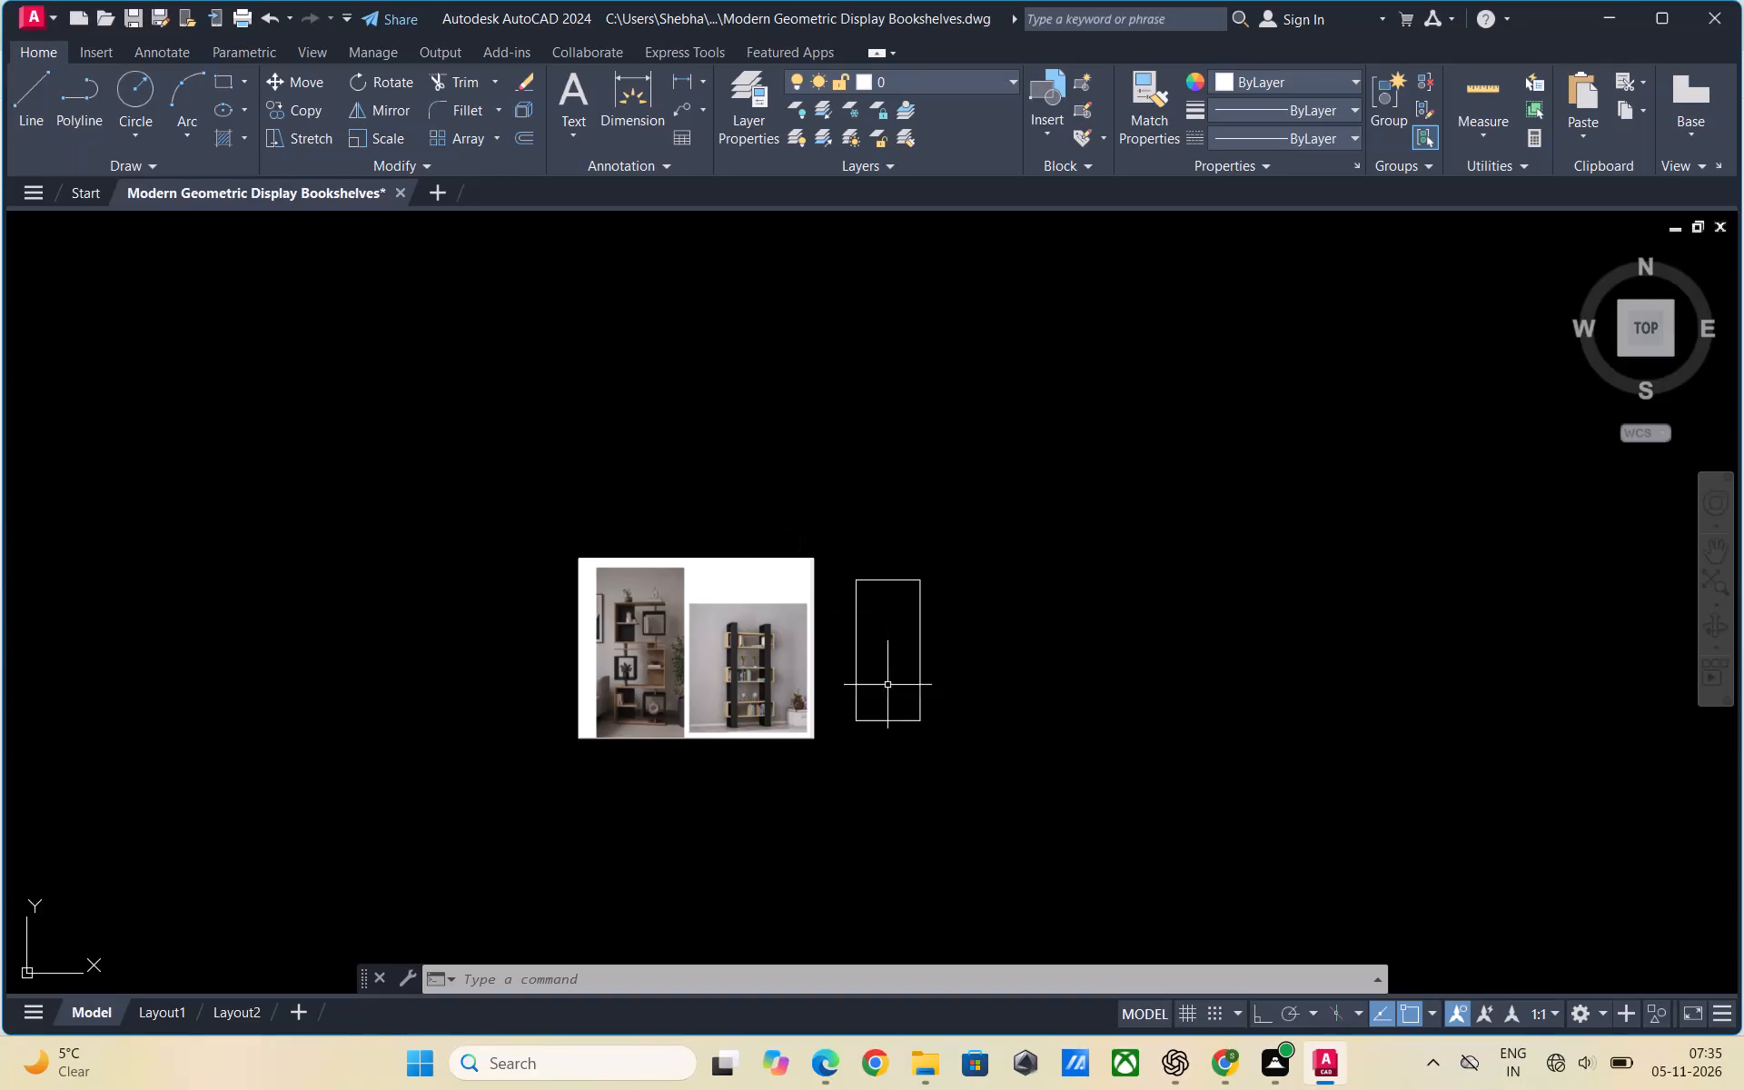
# Compare the enlarged shelf outline's proportions with the bookshelves in the reference image.
pyautogui.scroll(1, 890, 716)
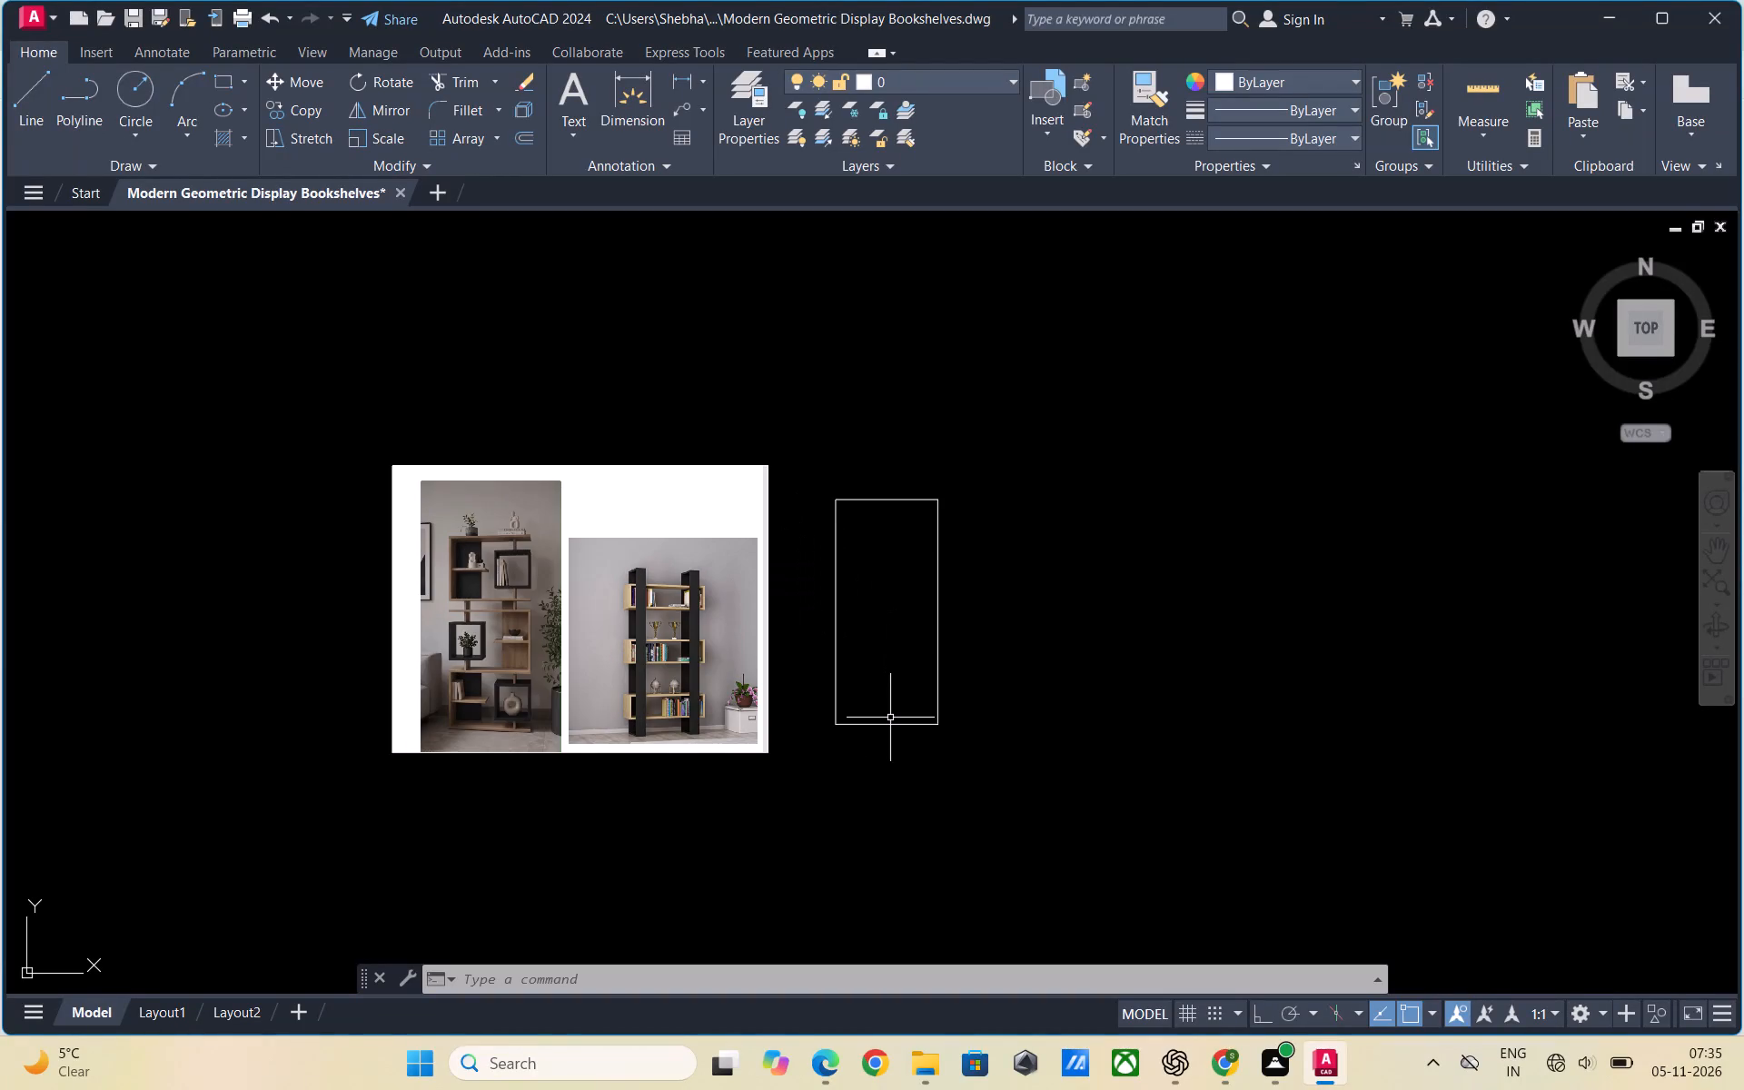
pyautogui.scroll(-1, 858, 744)
pyautogui.scroll(1, 879, 743)
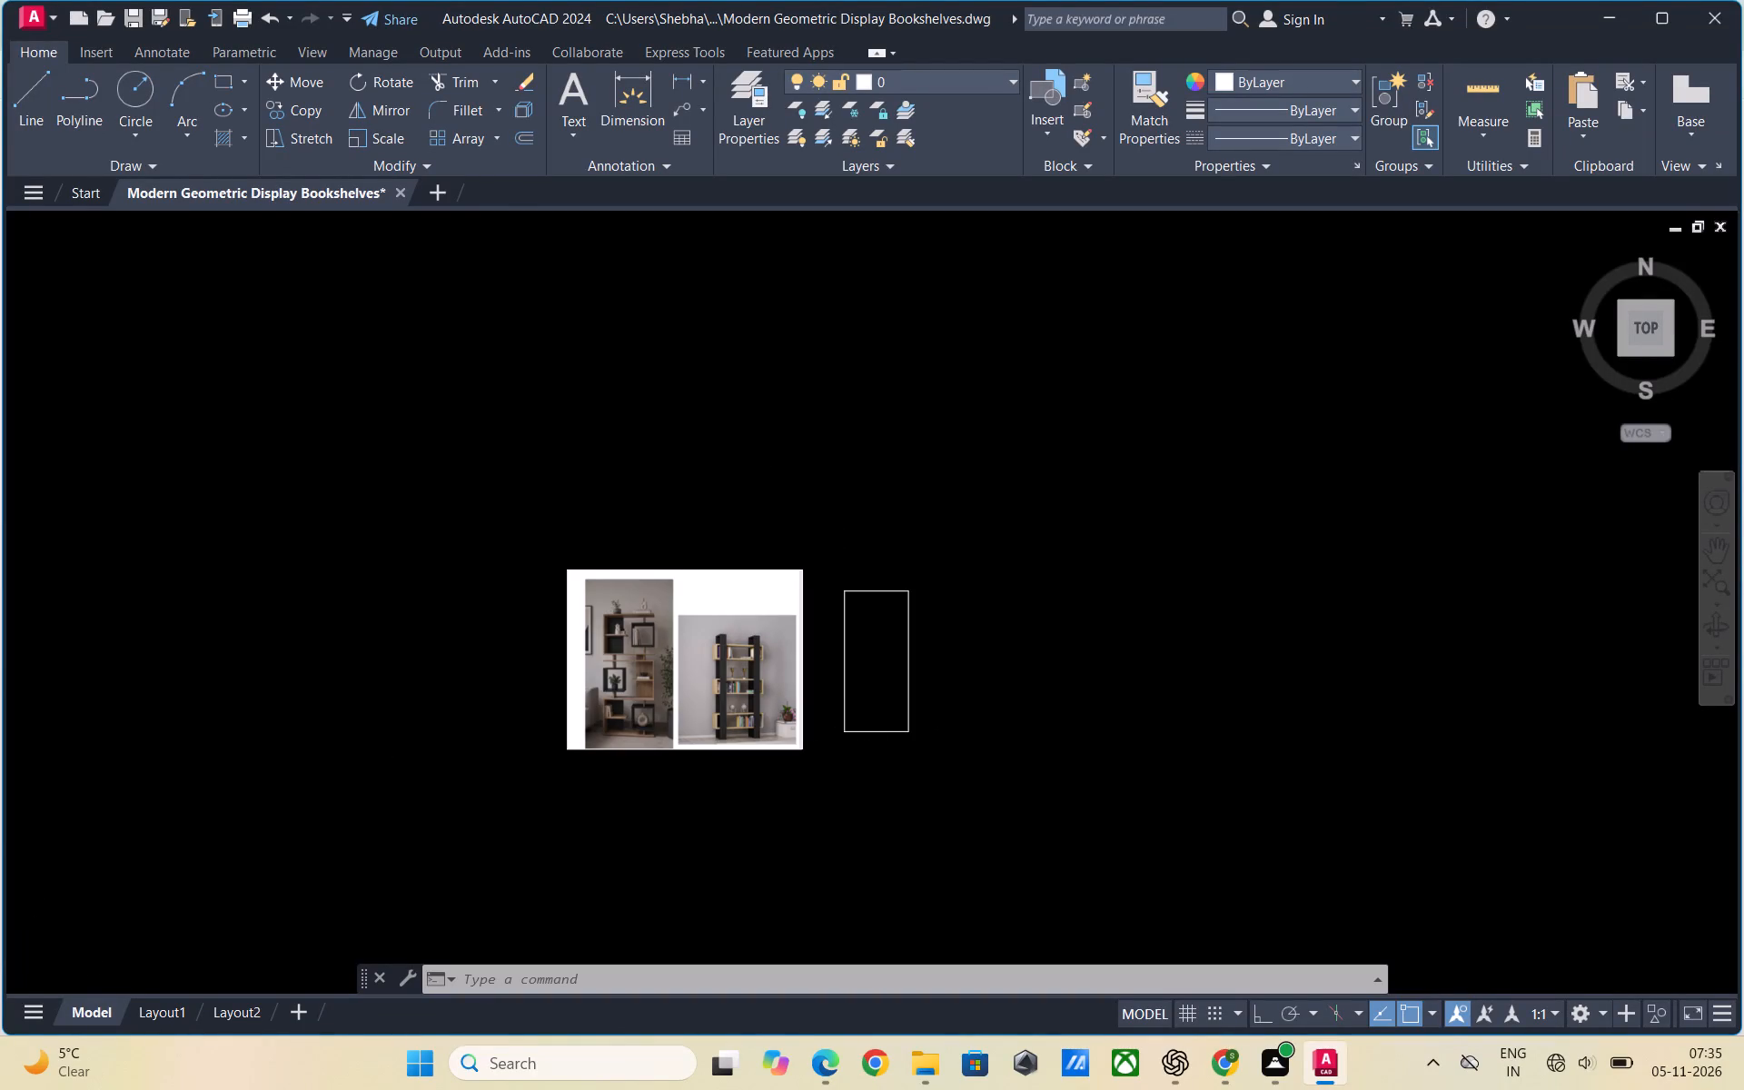
pyautogui.scroll(1, 887, 746)
pyautogui.scroll(-1, 710, 758)
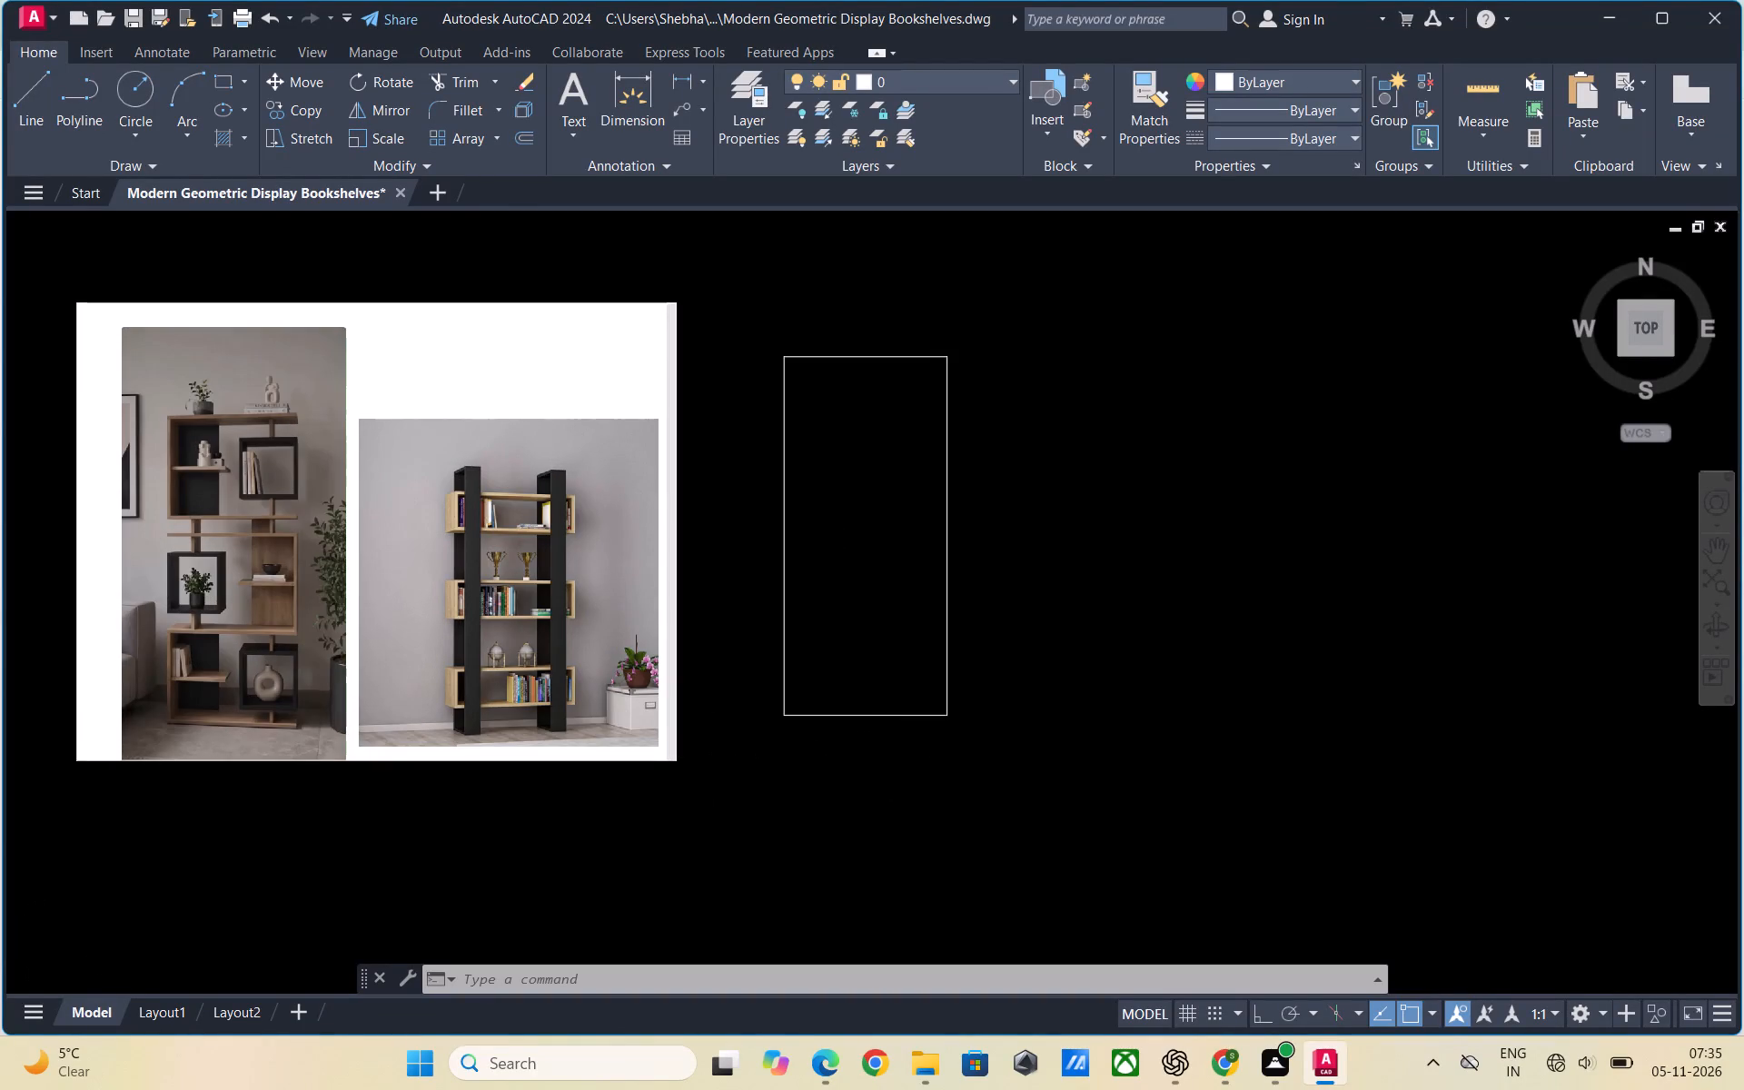
pyautogui.scroll(1, 710, 758)
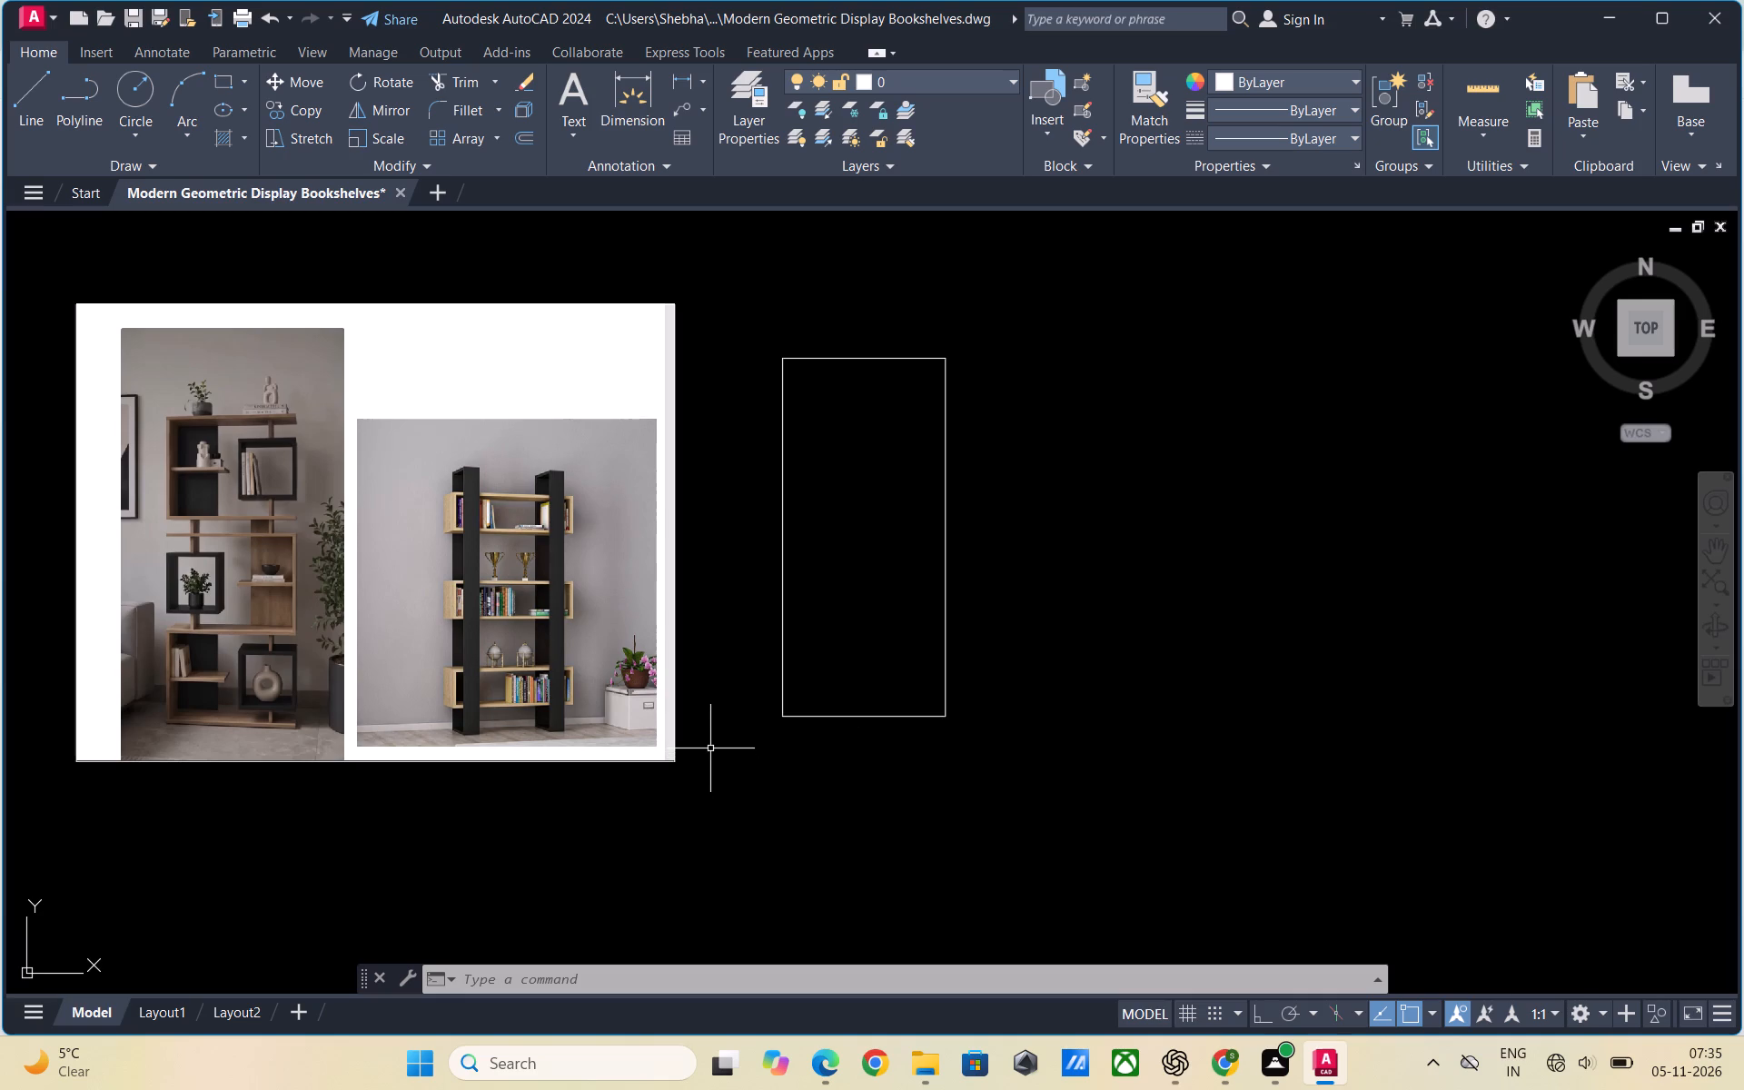
pyautogui.scroll(-1, 708, 745)
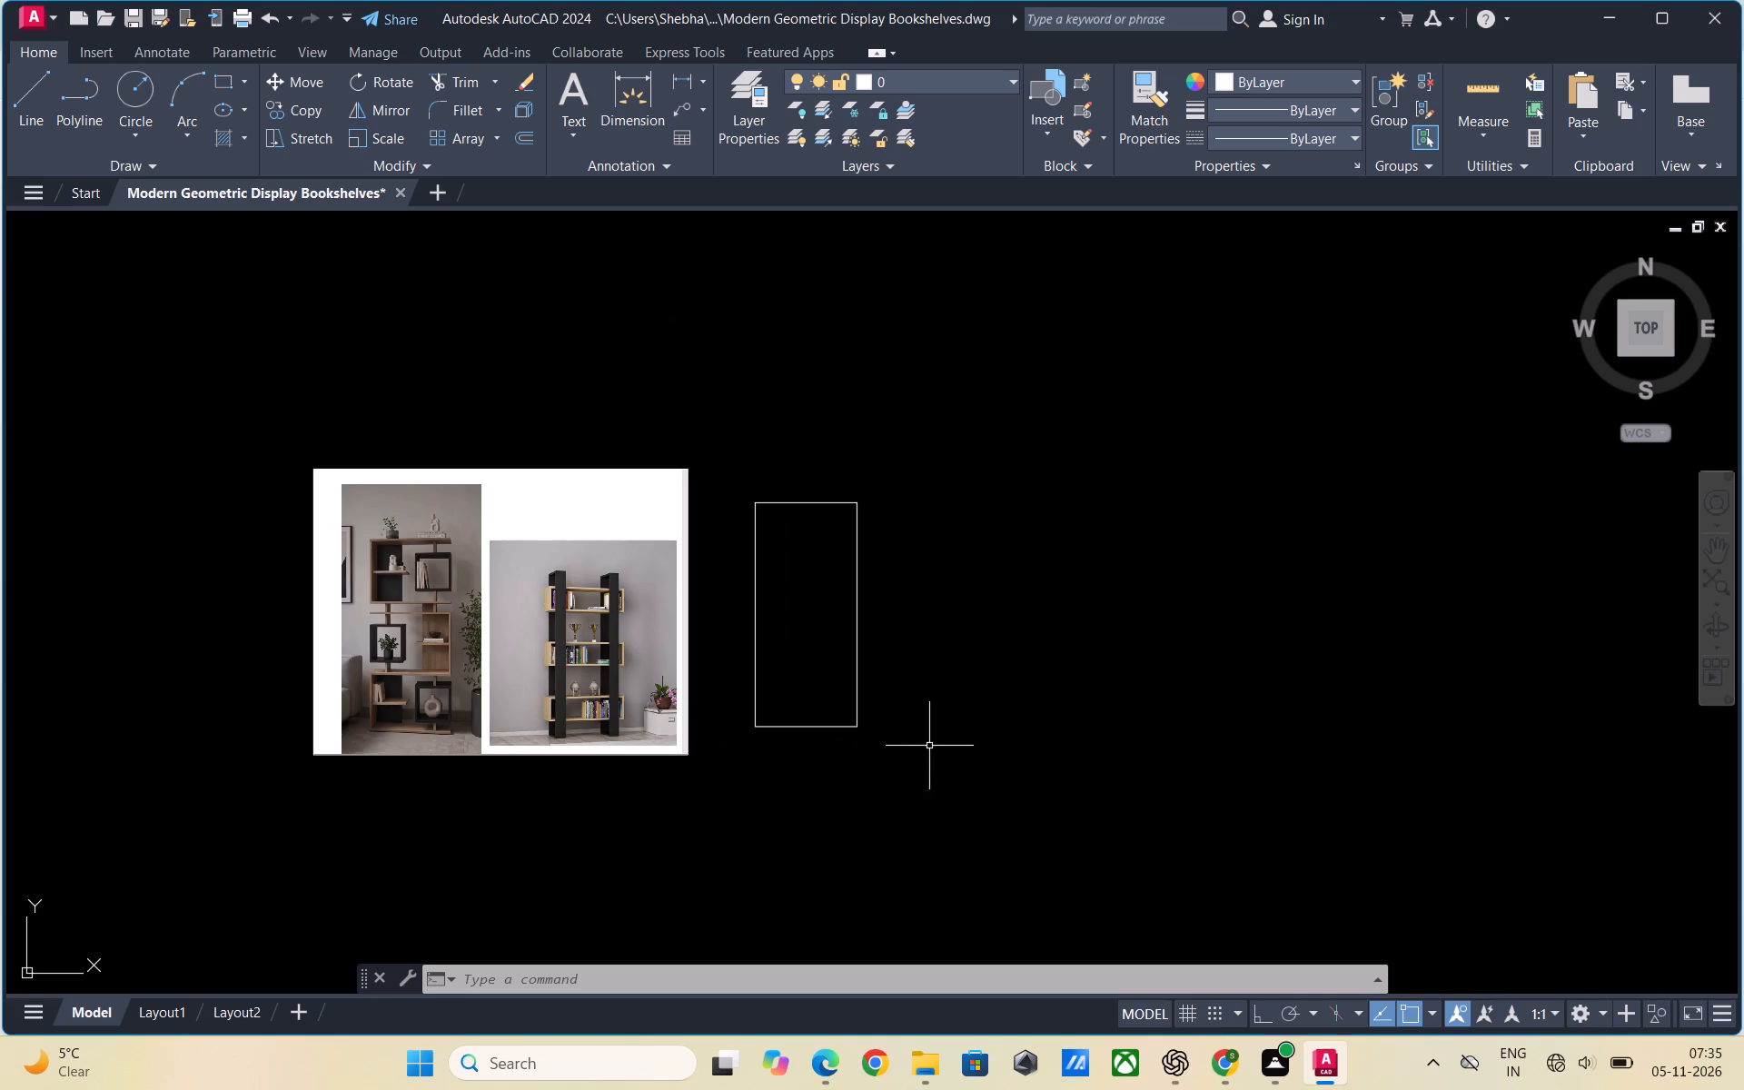
pyautogui.scroll(1, 931, 761)
pyautogui.scroll(-1, 929, 756)
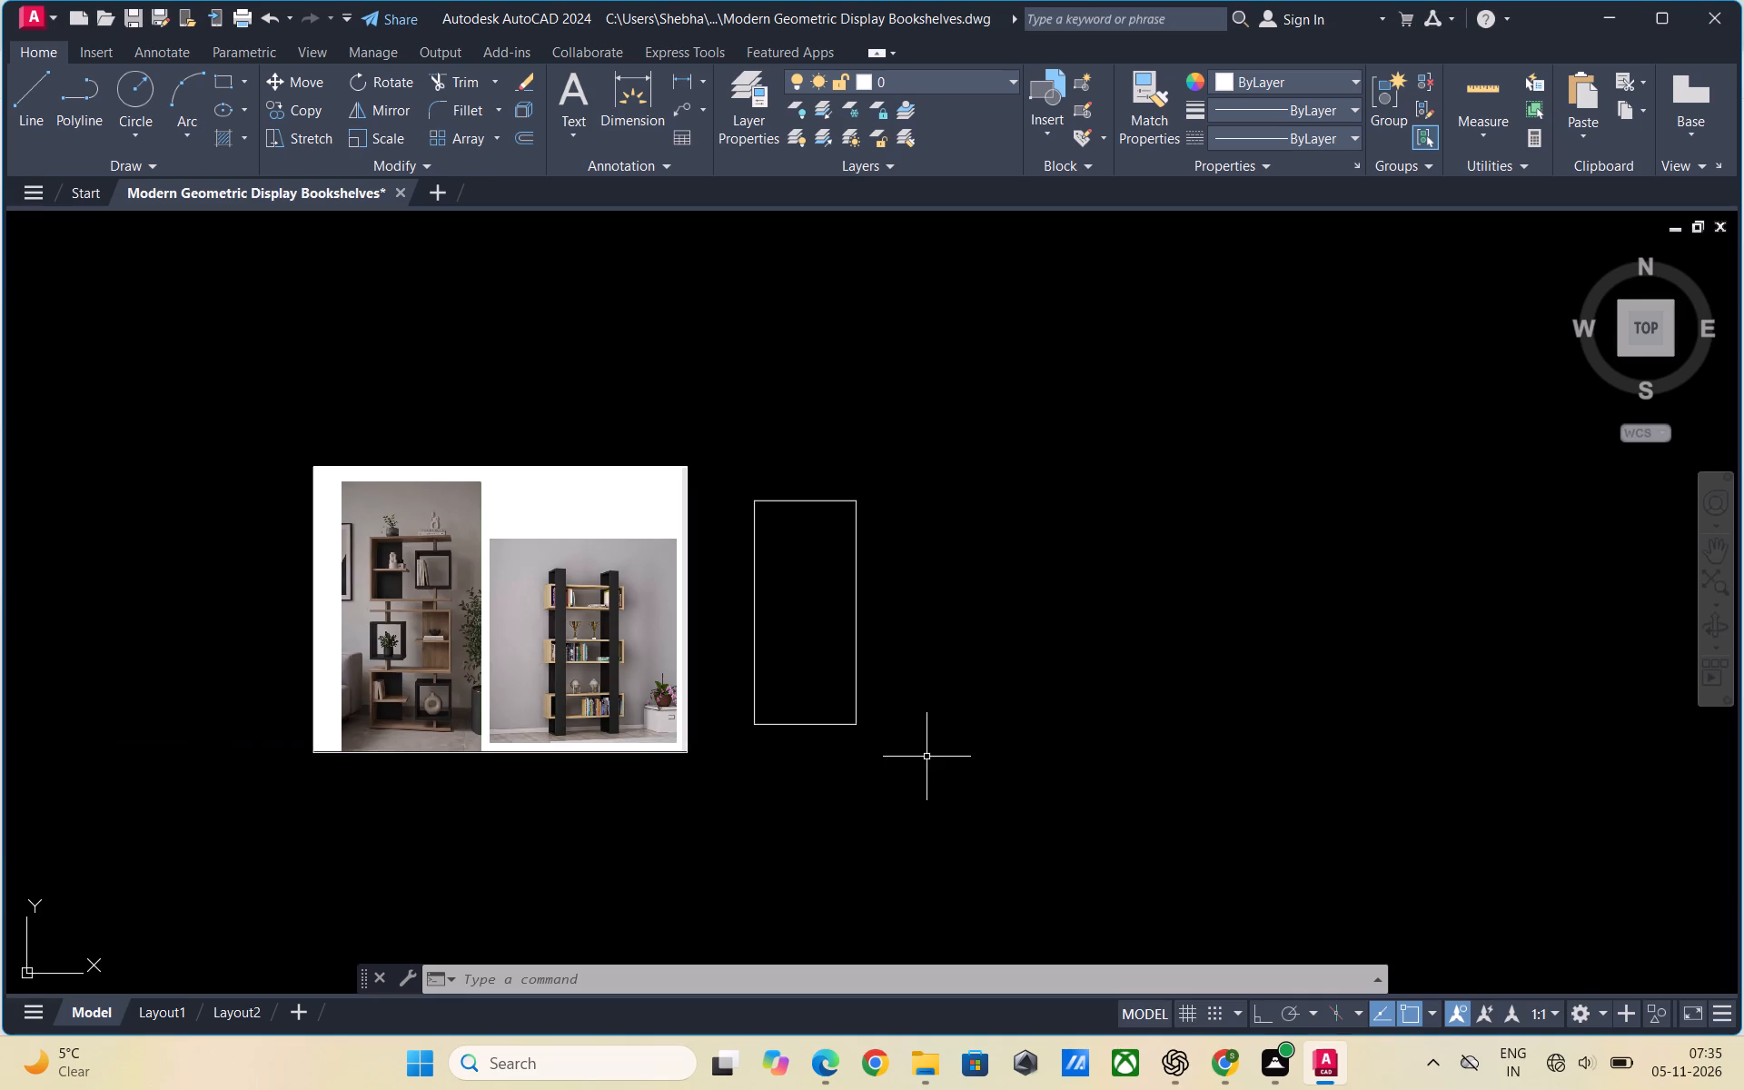
pyautogui.scroll(1, 926, 757)
pyautogui.scroll(-1, 926, 758)
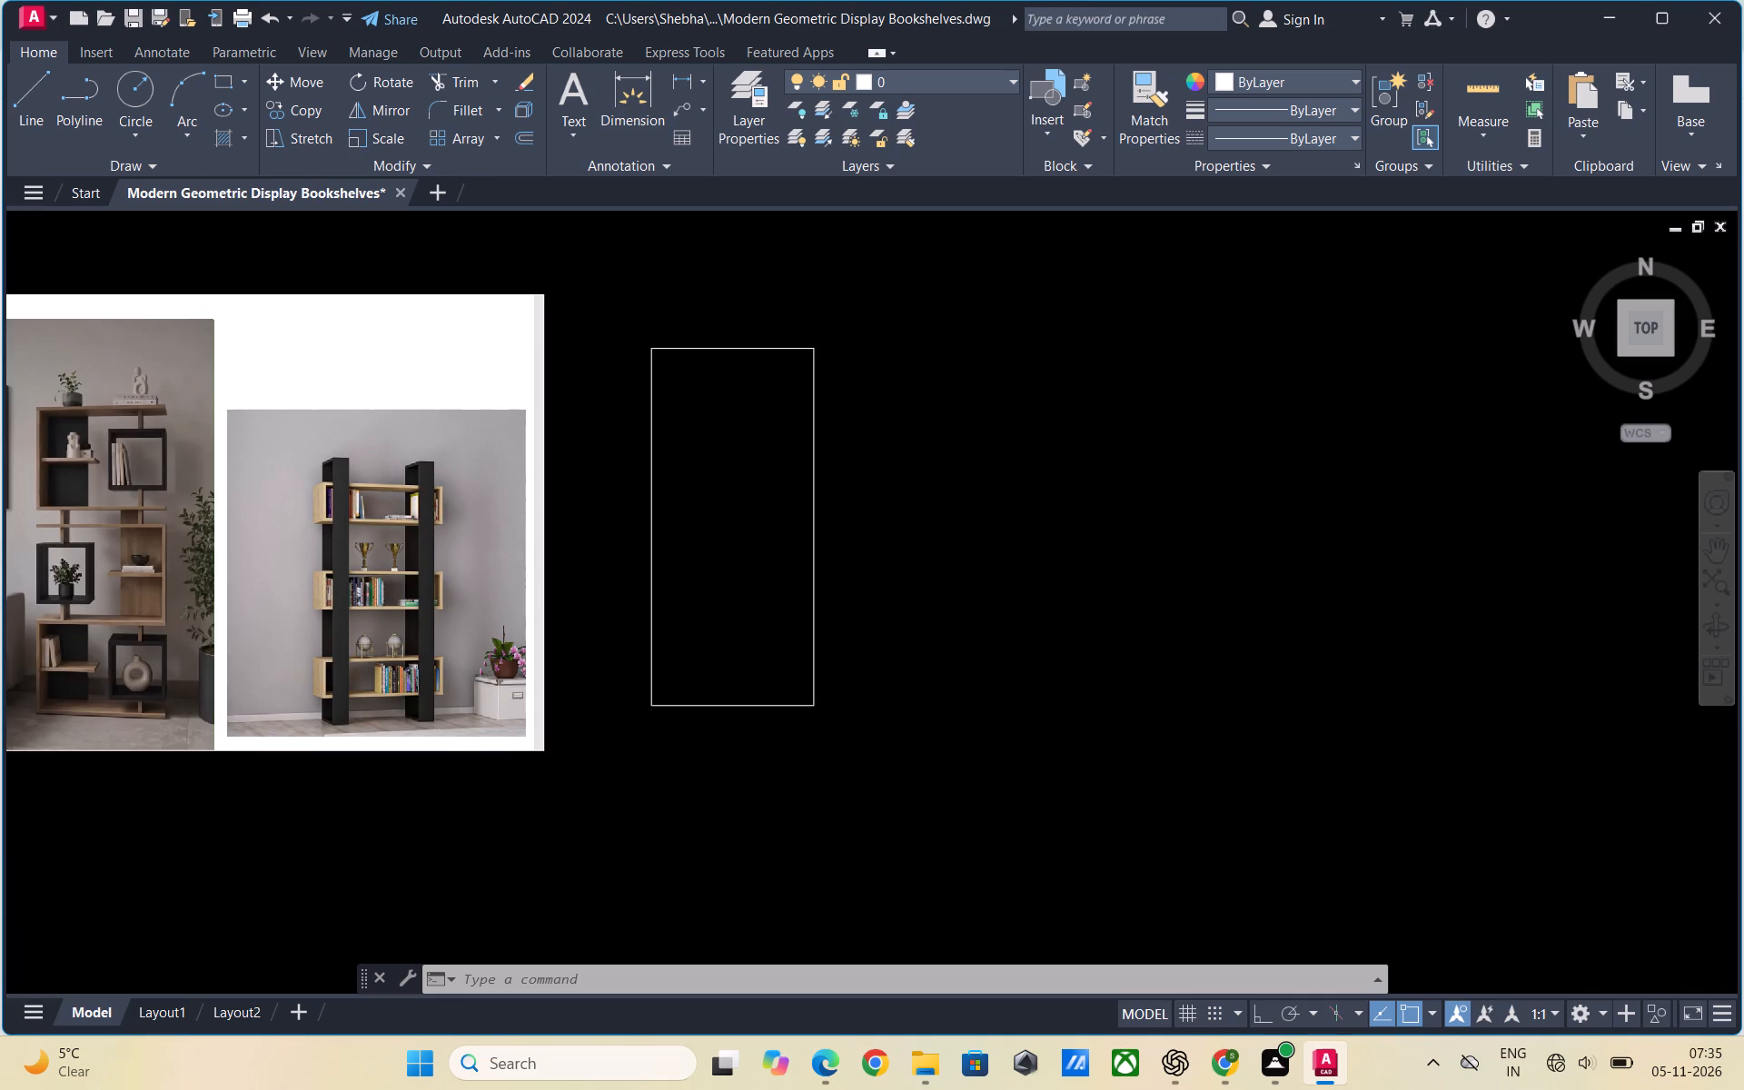
pyautogui.scroll(1, 862, 537)
pyautogui.scroll(1, 761, 600)
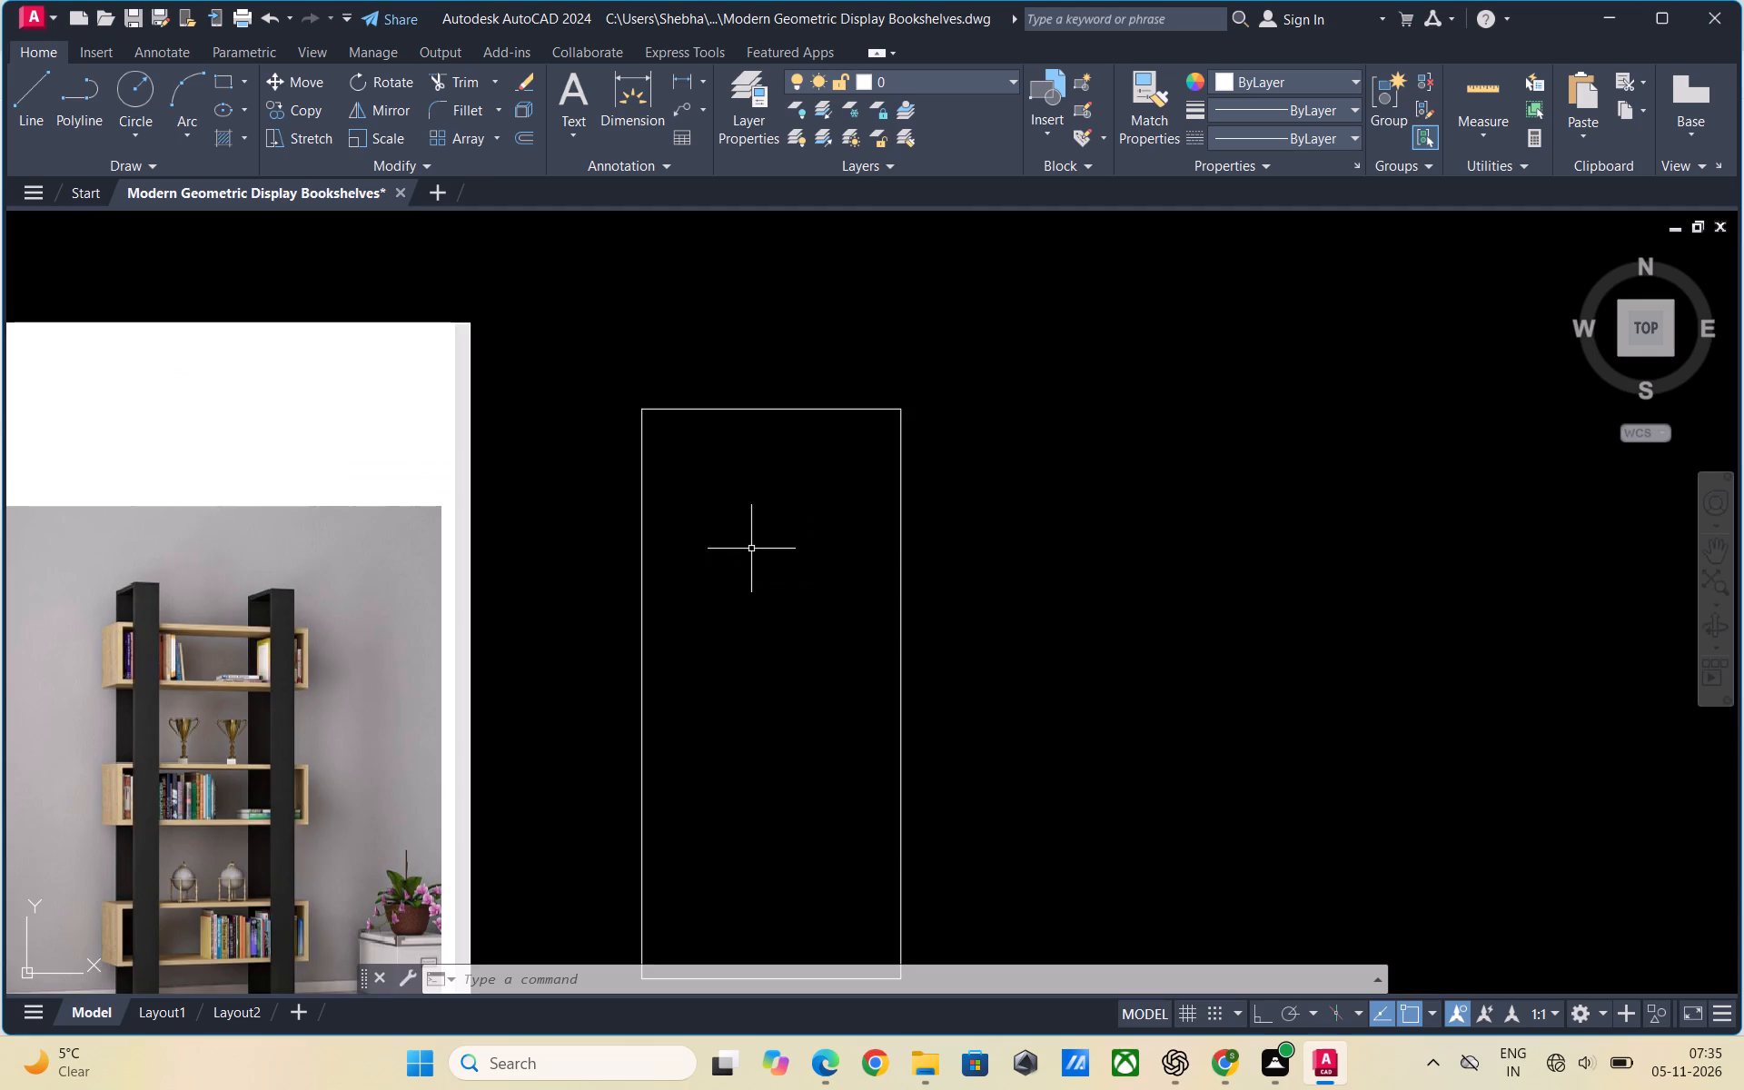
pyautogui.scroll(-1, 751, 549)
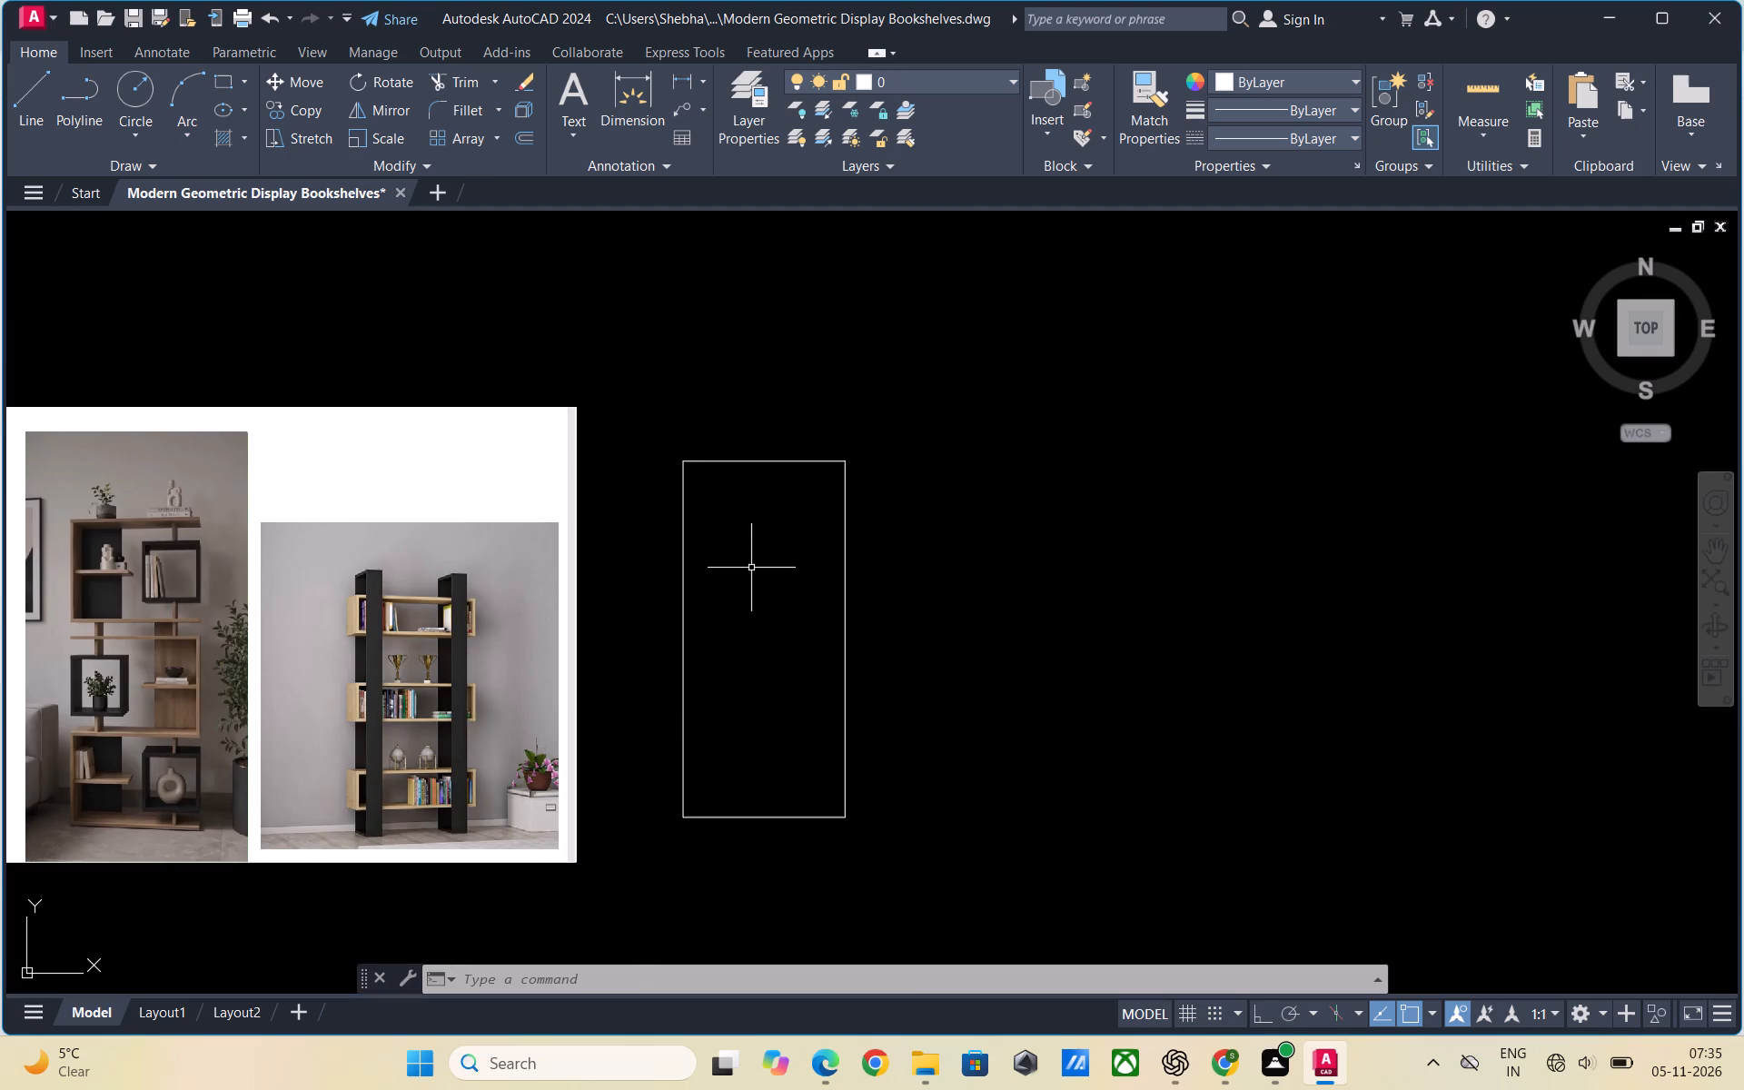
pyautogui.scroll(2, 751, 569)
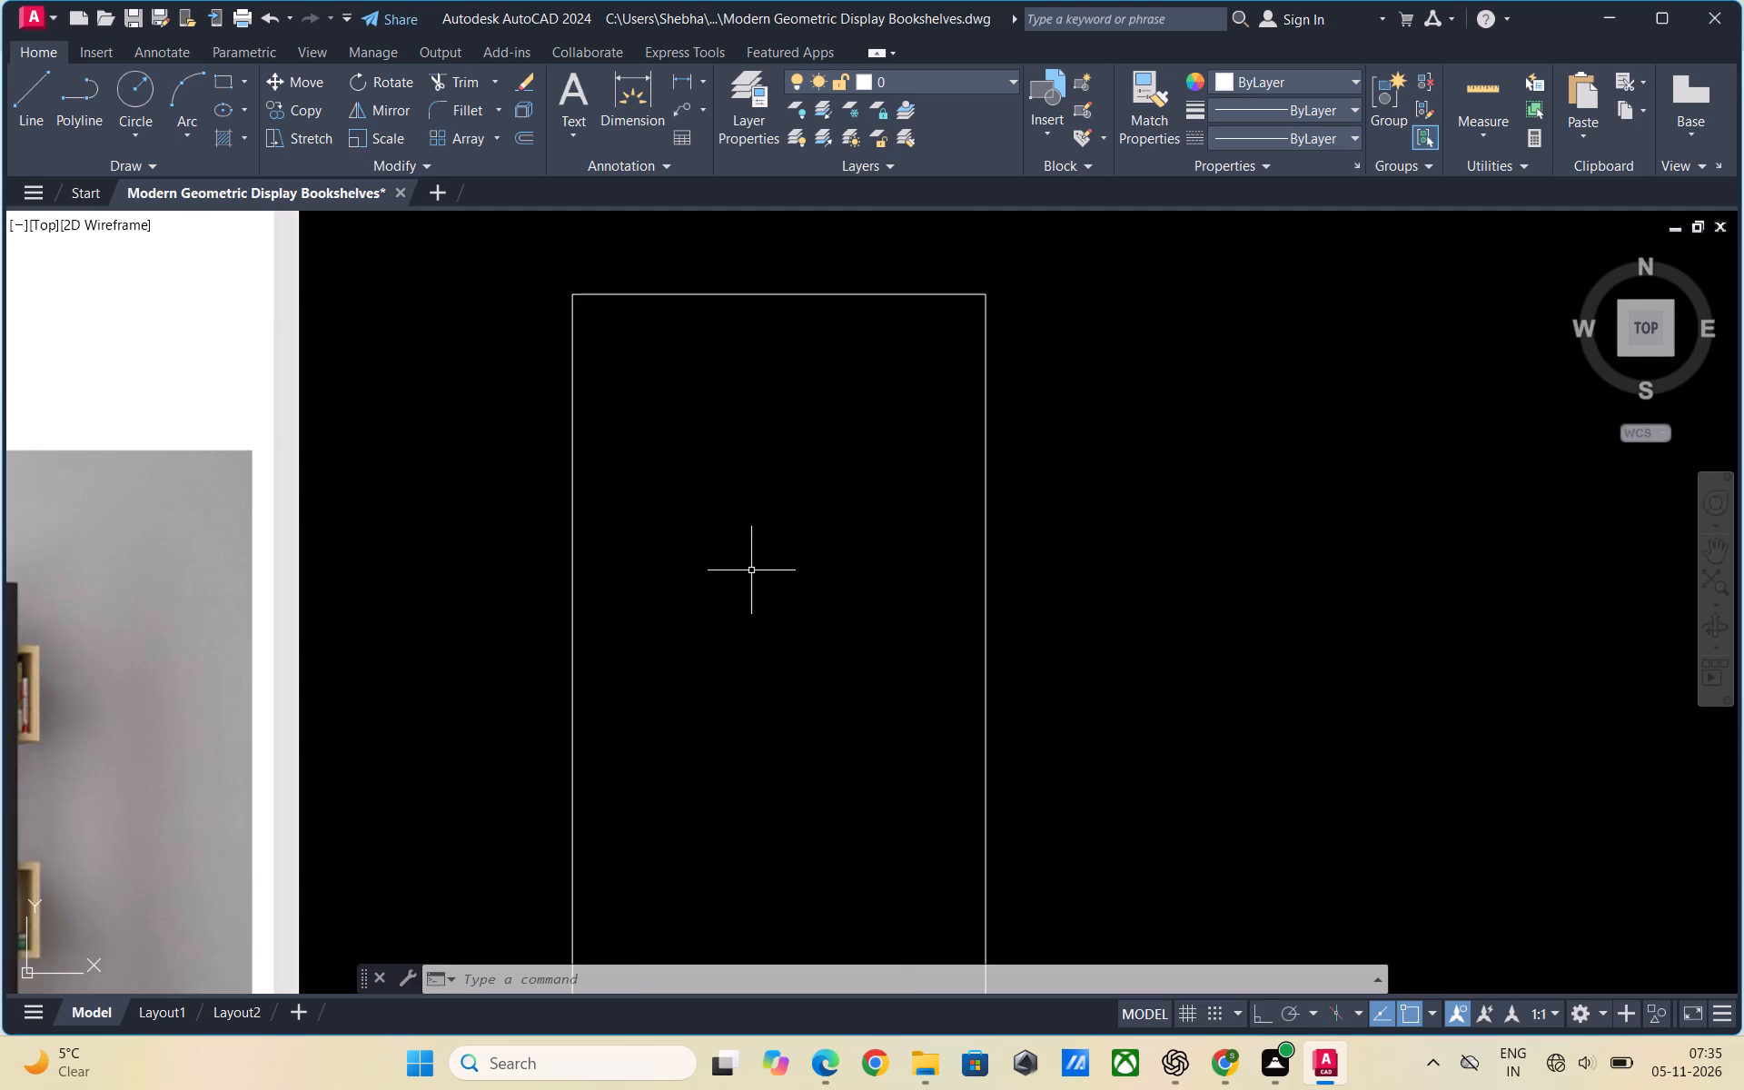
pyautogui.scroll(1, 751, 570)
pyautogui.scroll(-1, 751, 572)
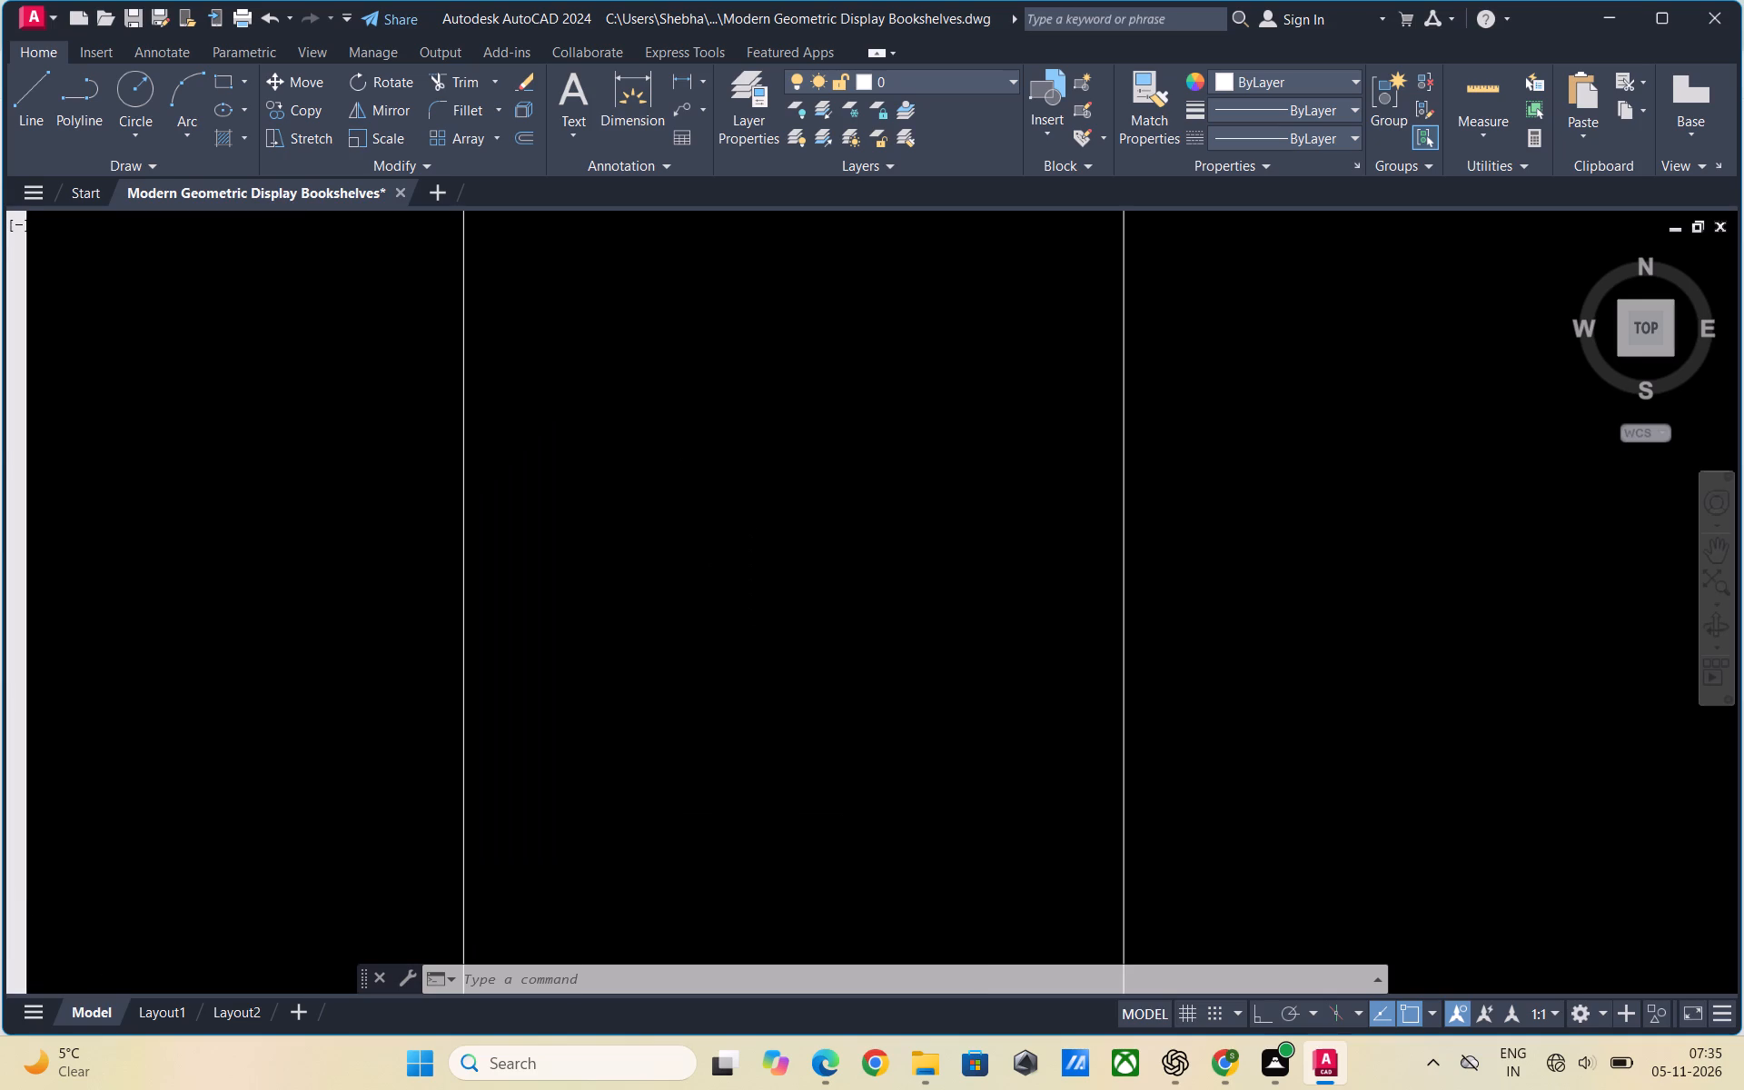
pyautogui.scroll(-1, 751, 572)
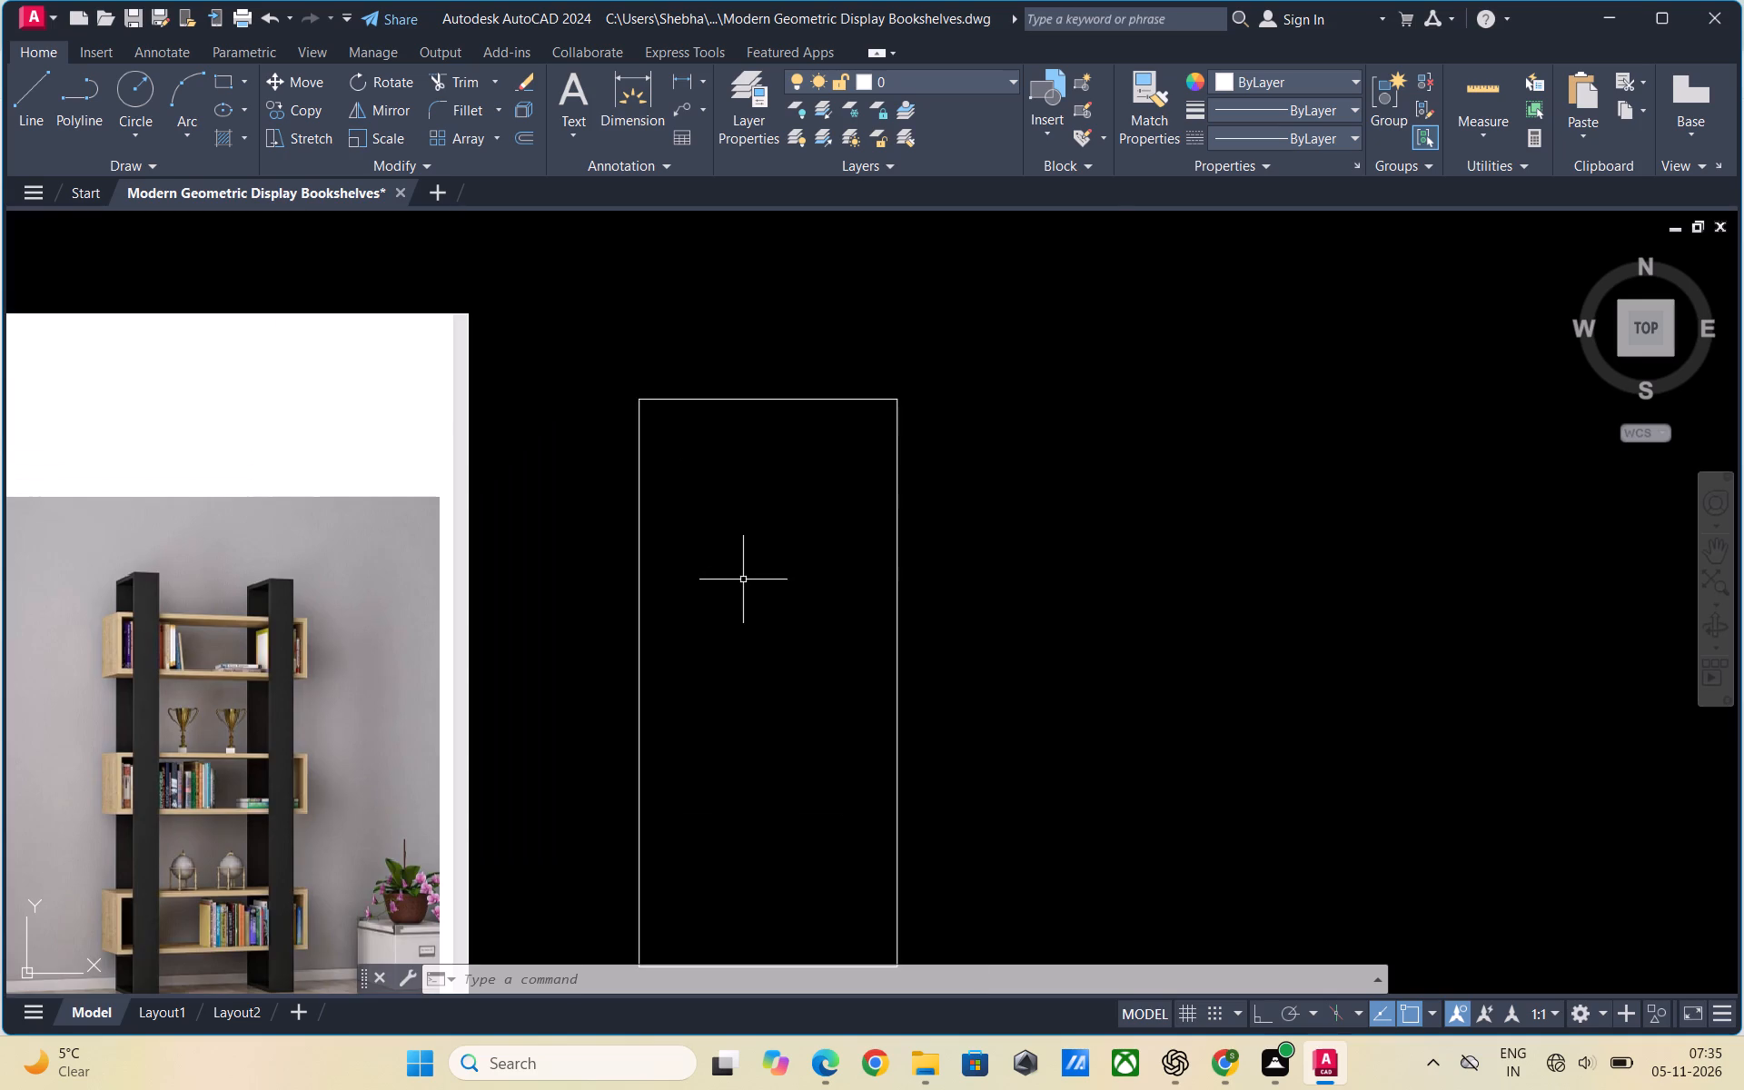
pyautogui.scroll(-2, 742, 581)
pyautogui.scroll(1, 731, 621)
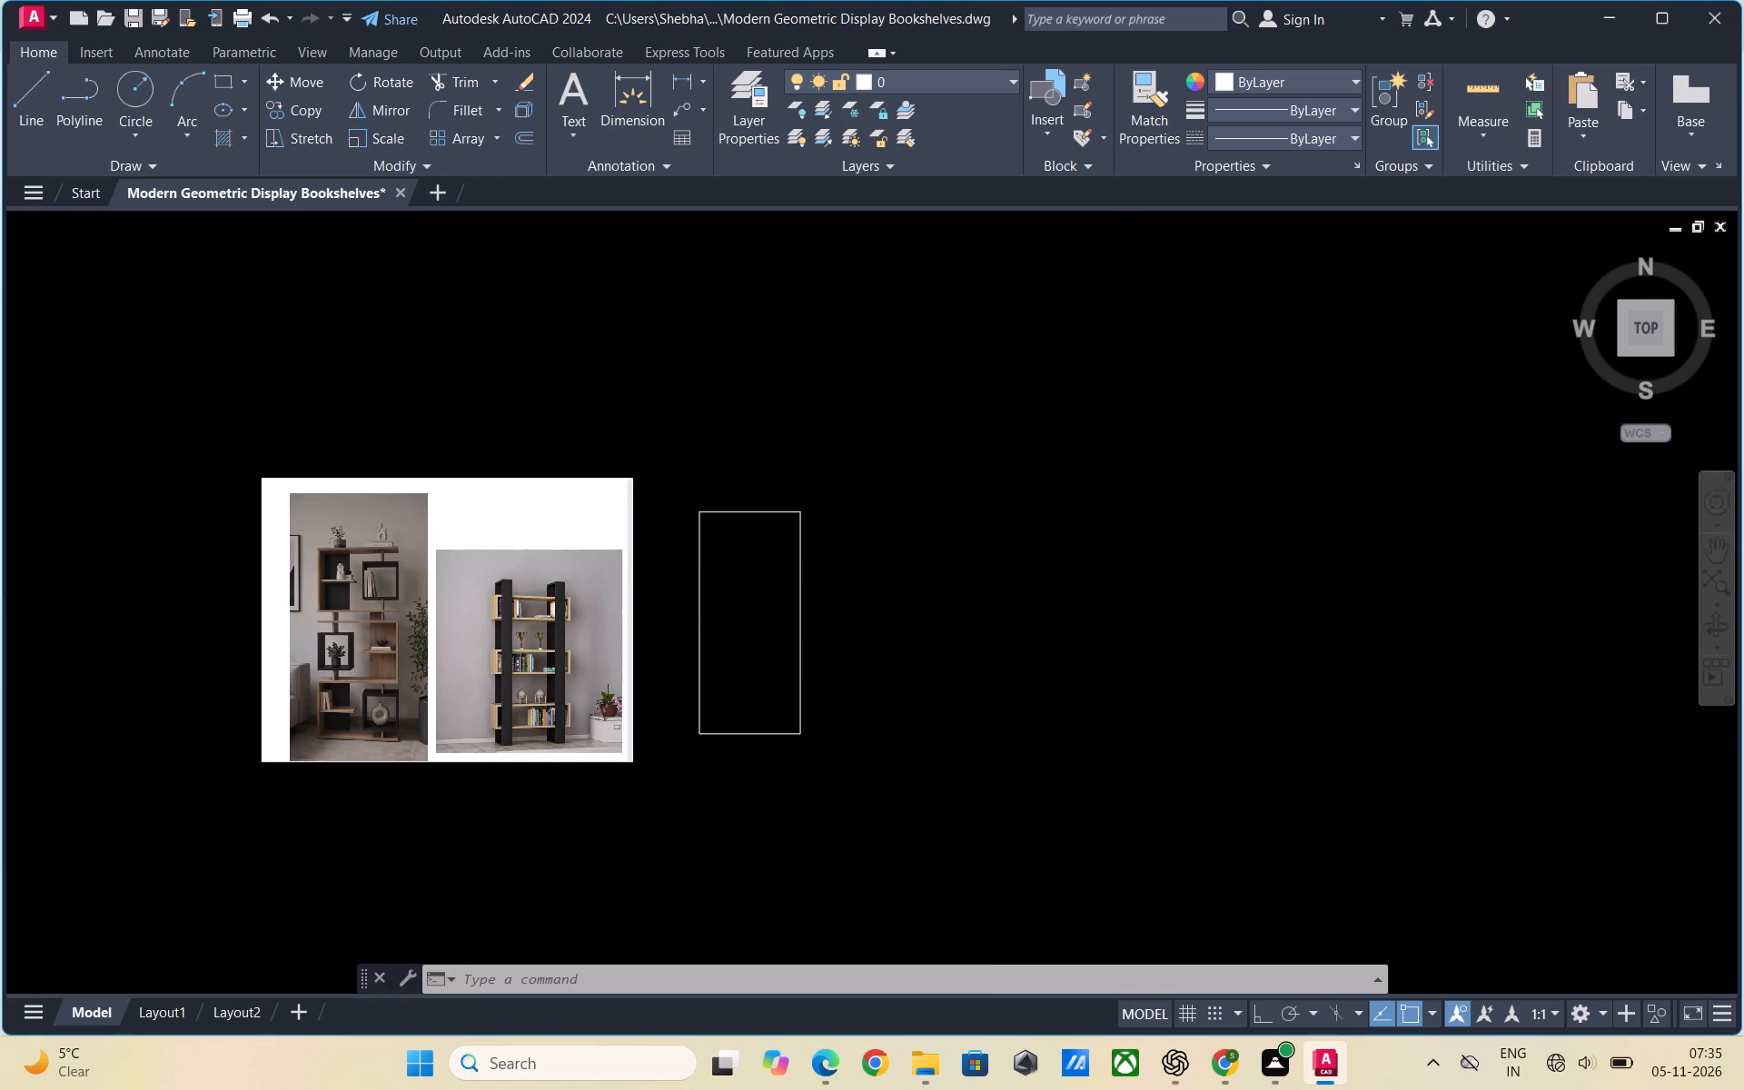
pyautogui.scroll(2, 732, 625)
pyautogui.scroll(-1, 839, 629)
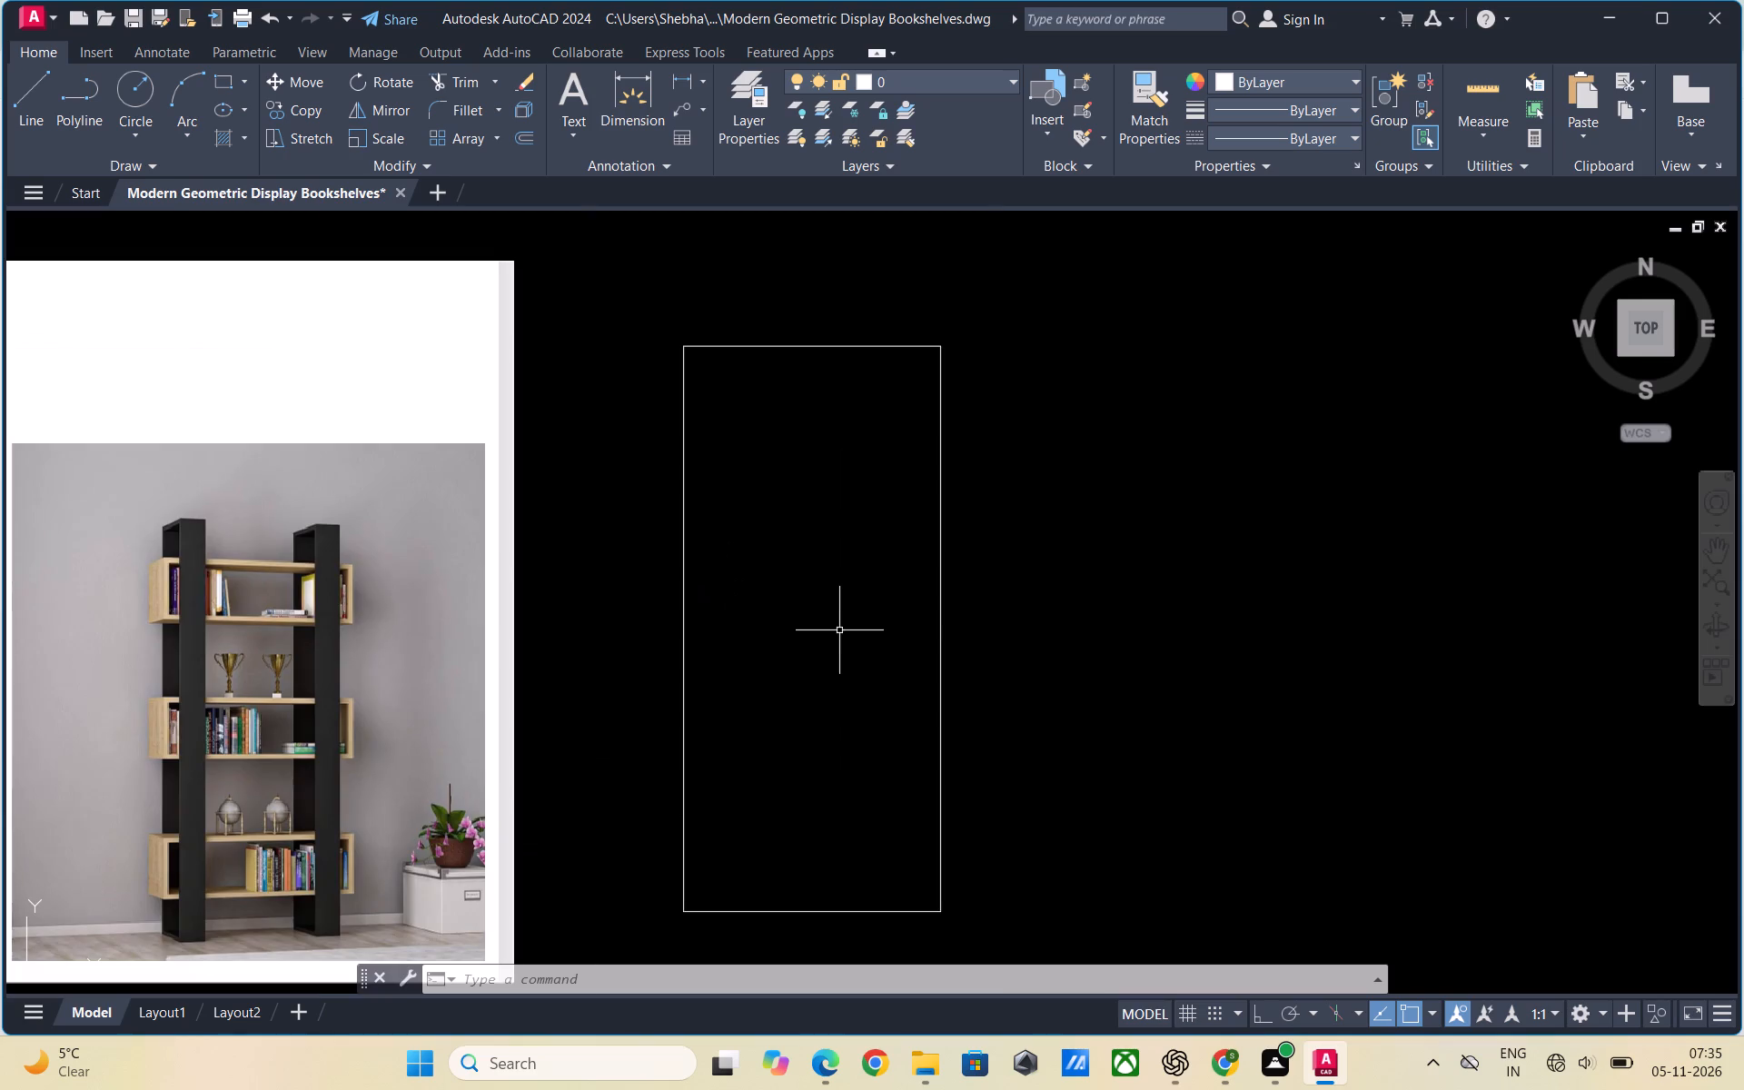
pyautogui.scroll(1, 837, 649)
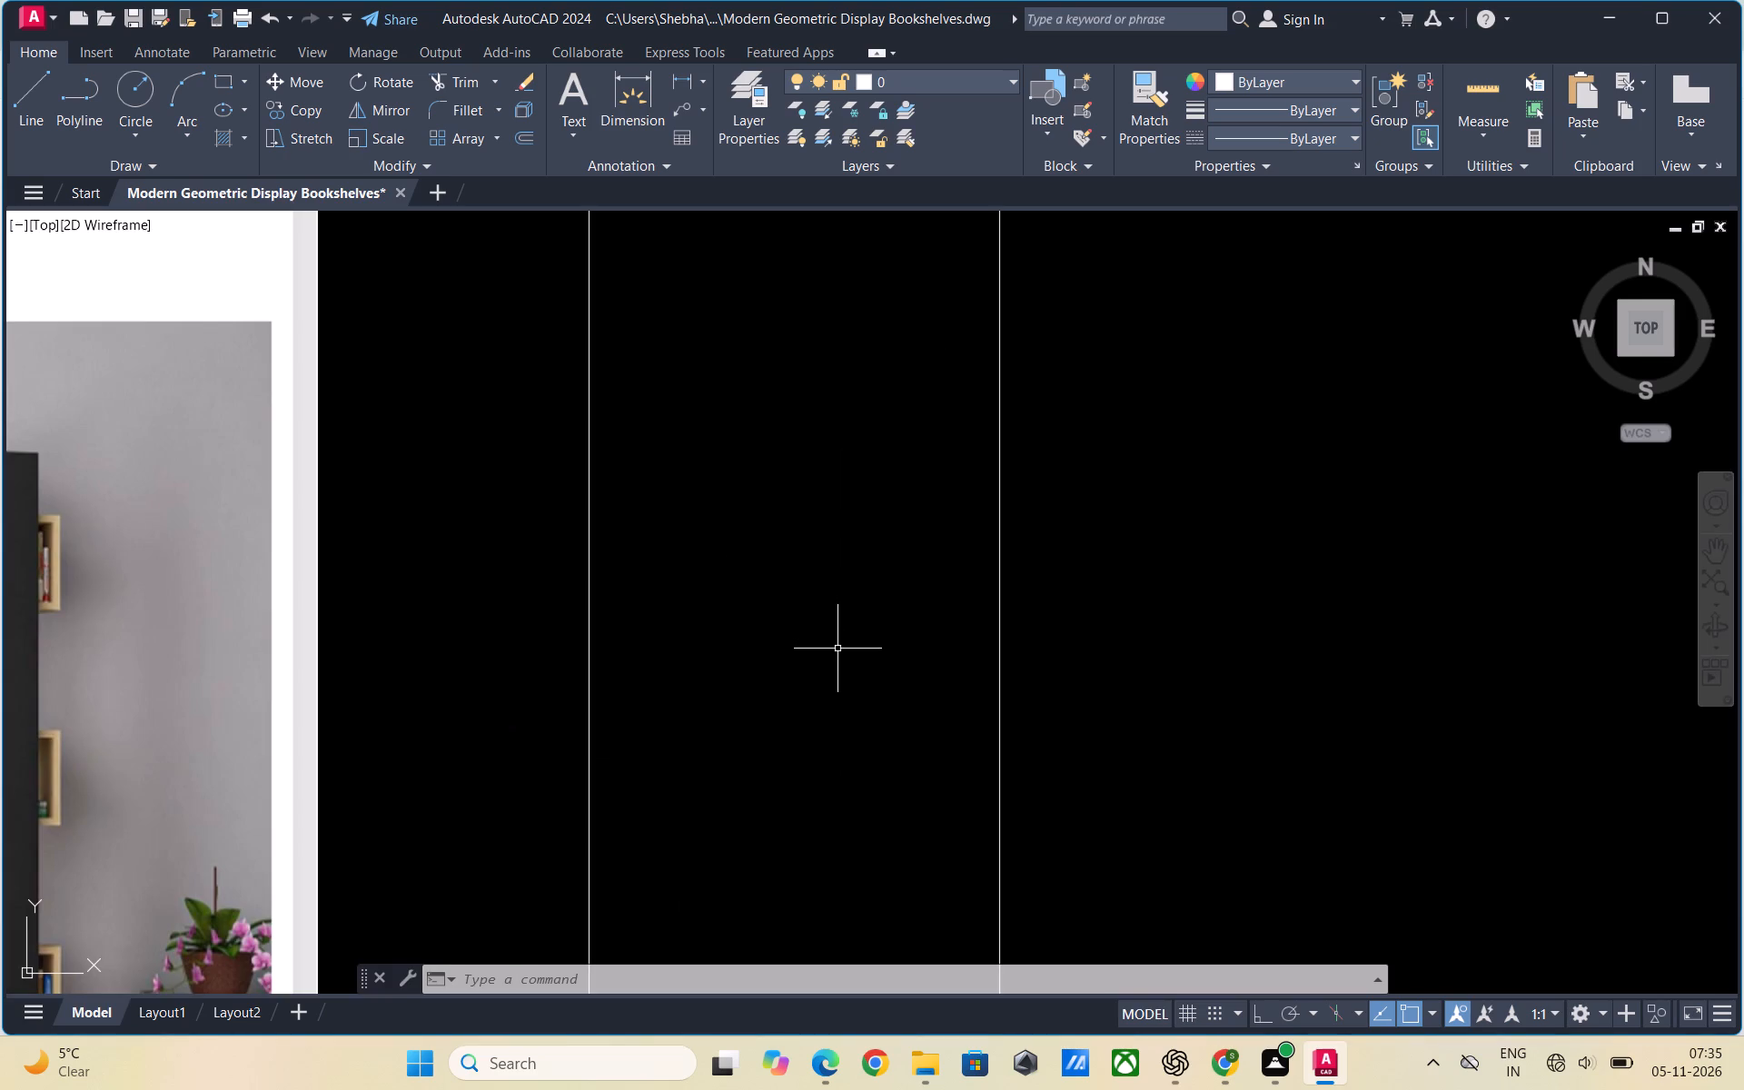
pyautogui.scroll(-2, 837, 649)
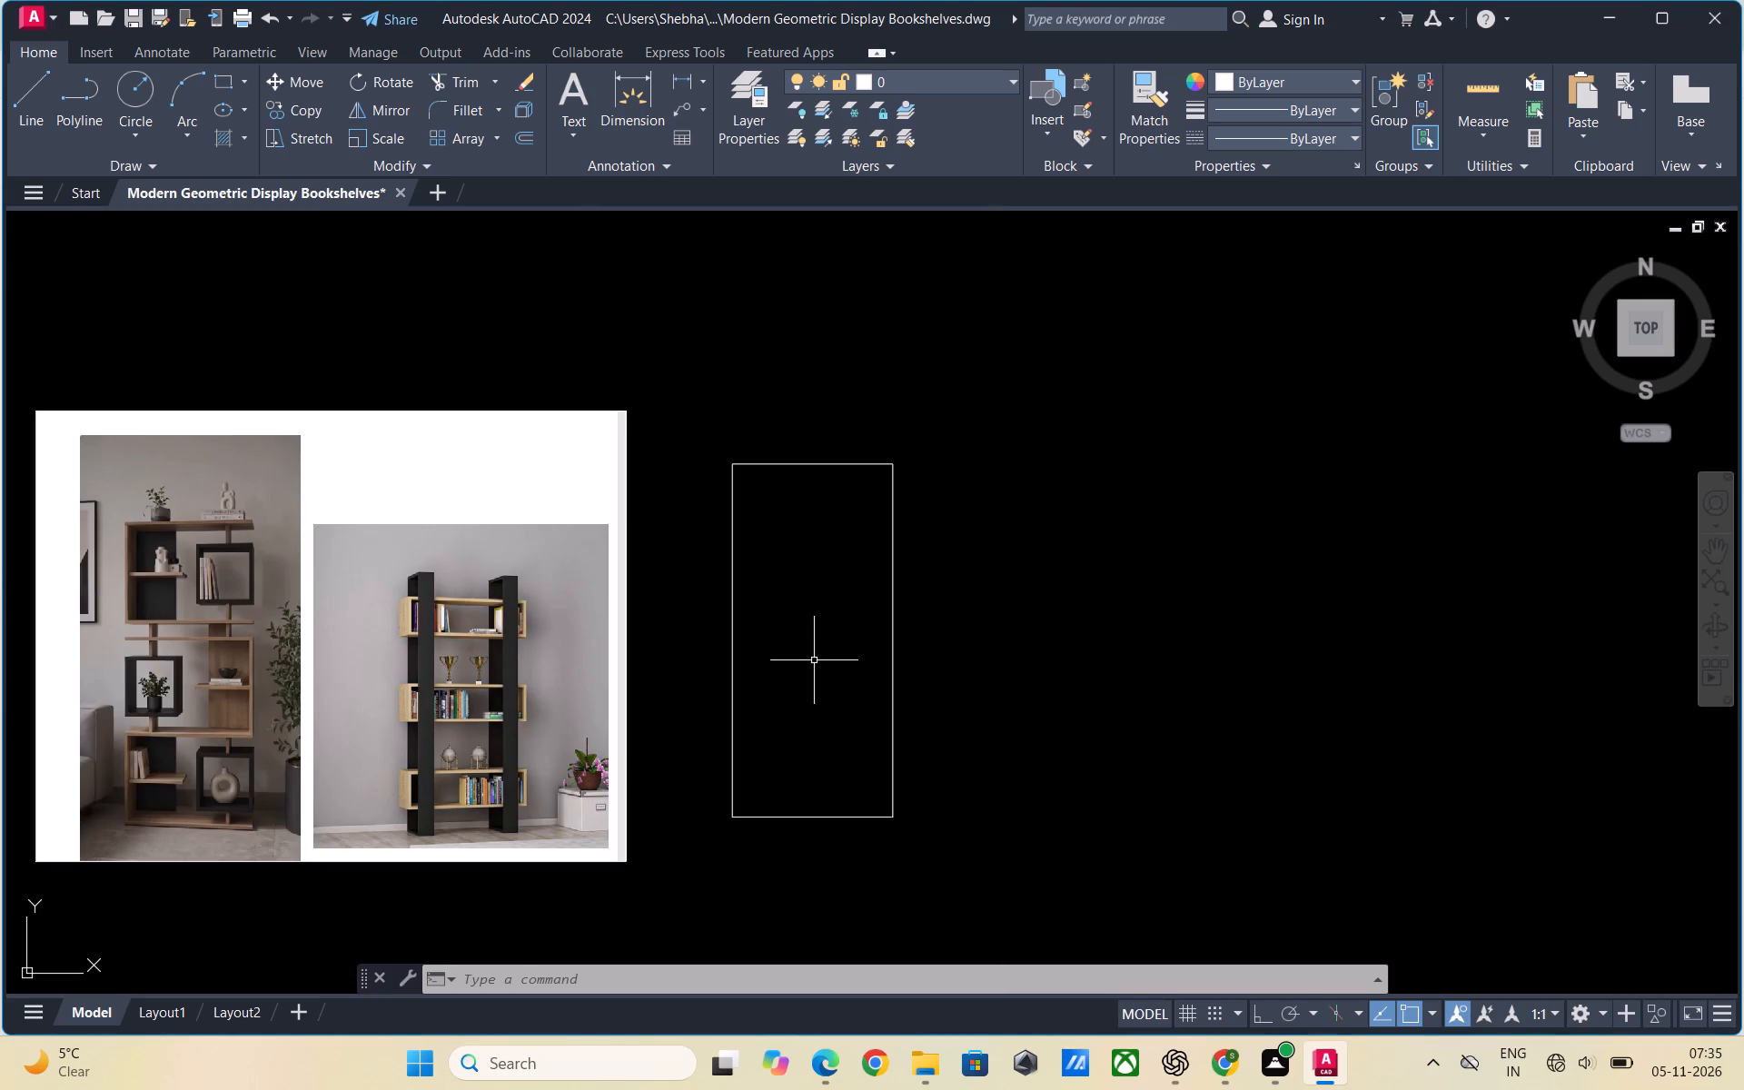
pyautogui.scroll(-1, 803, 669)
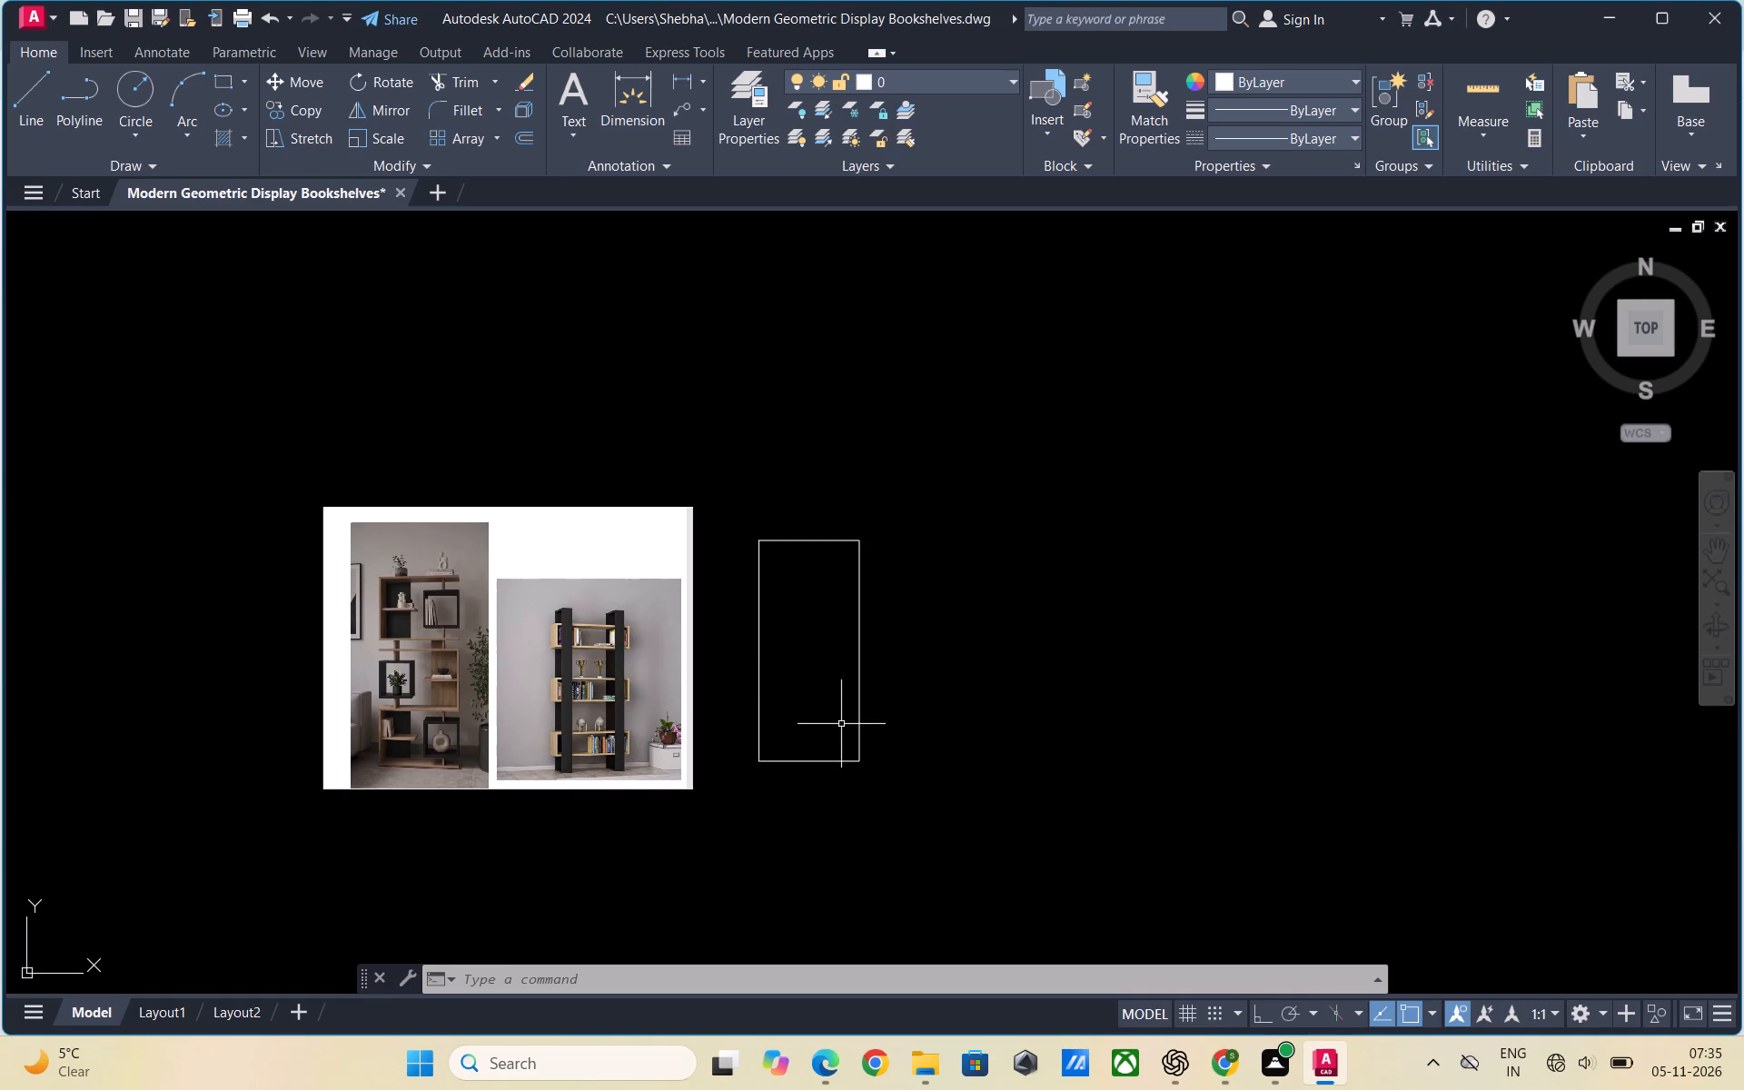
pyautogui.scroll(2, 832, 728)
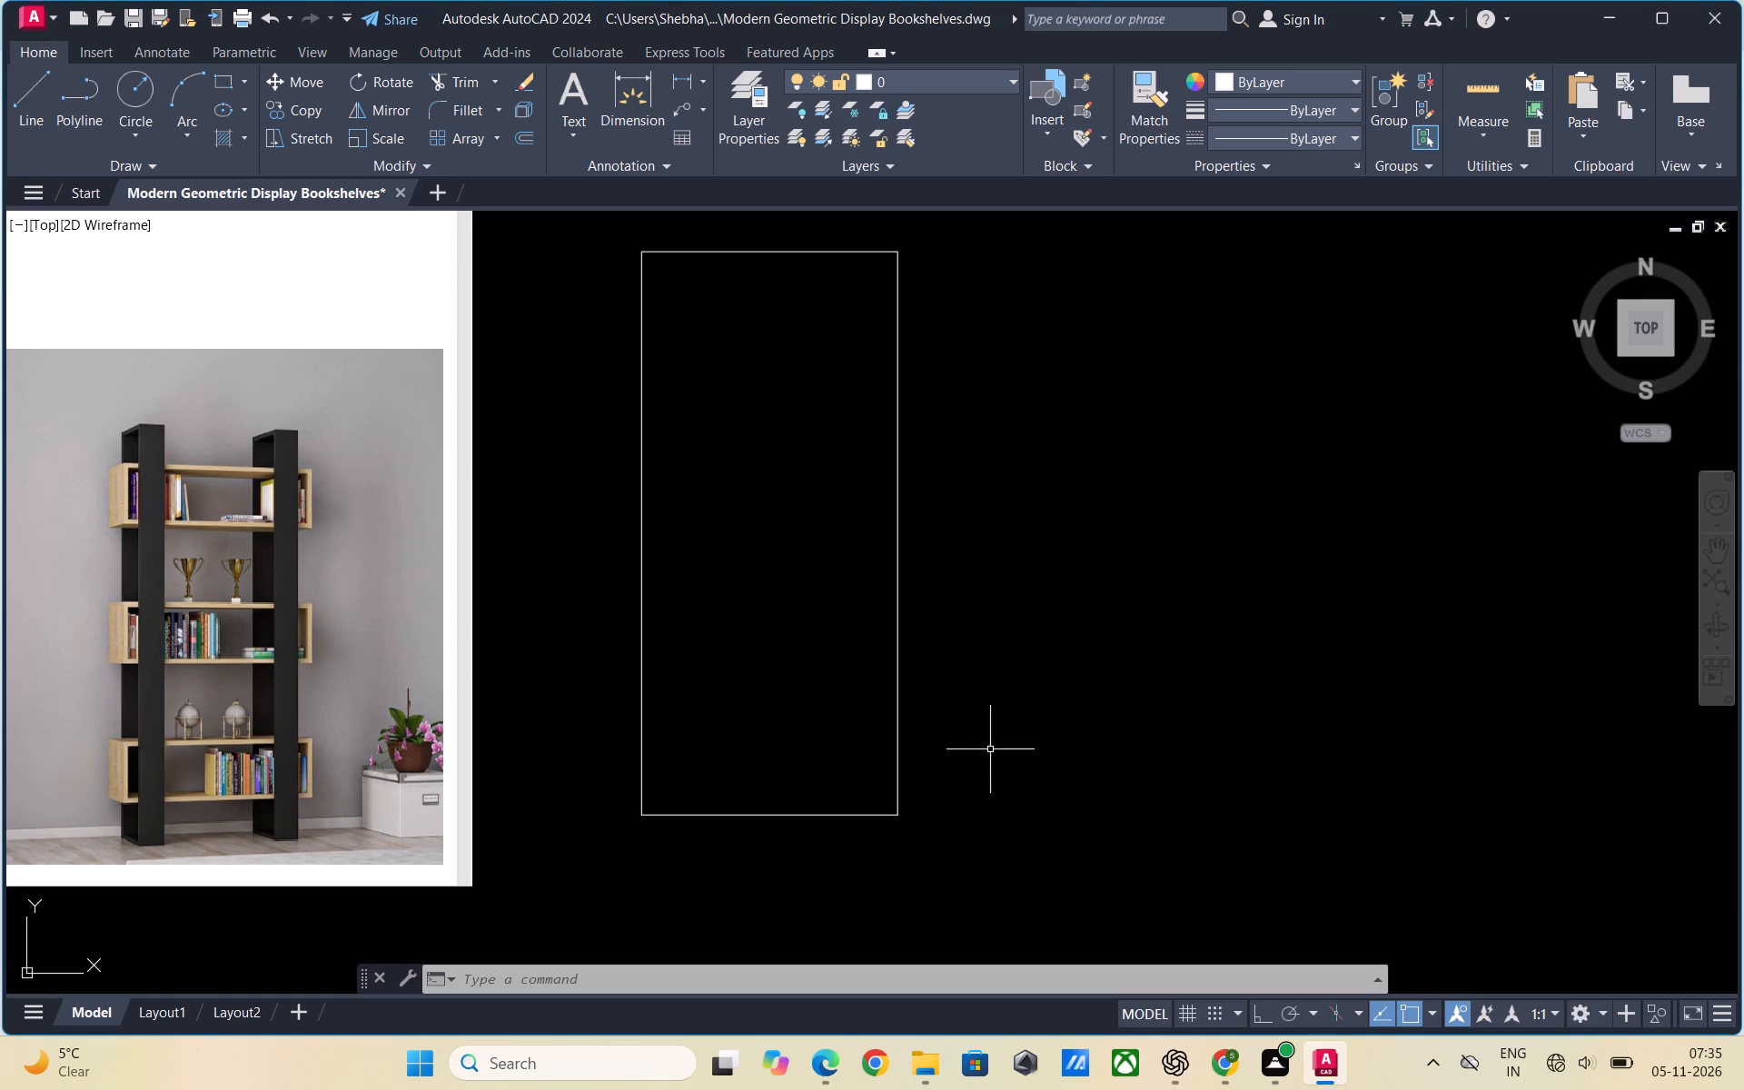
pyautogui.scroll(-1, 990, 748)
pyautogui.scroll(1, 989, 748)
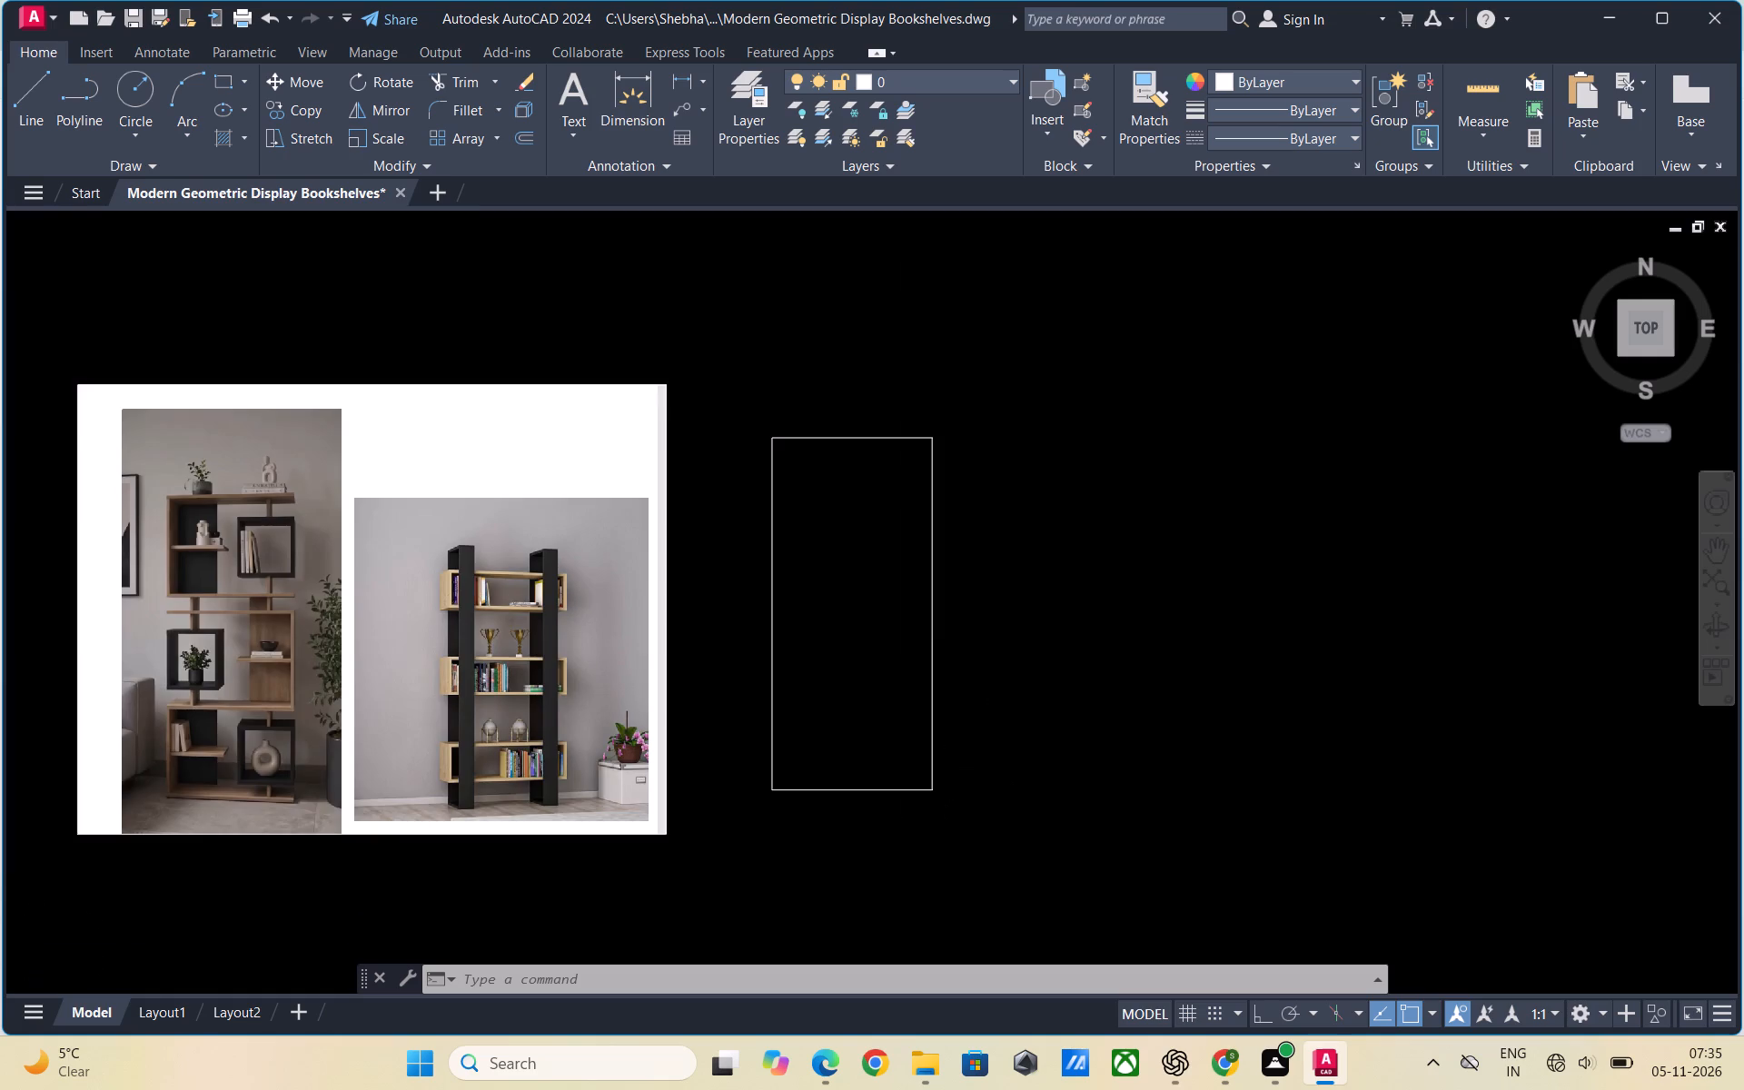
pyautogui.scroll(-1, 989, 748)
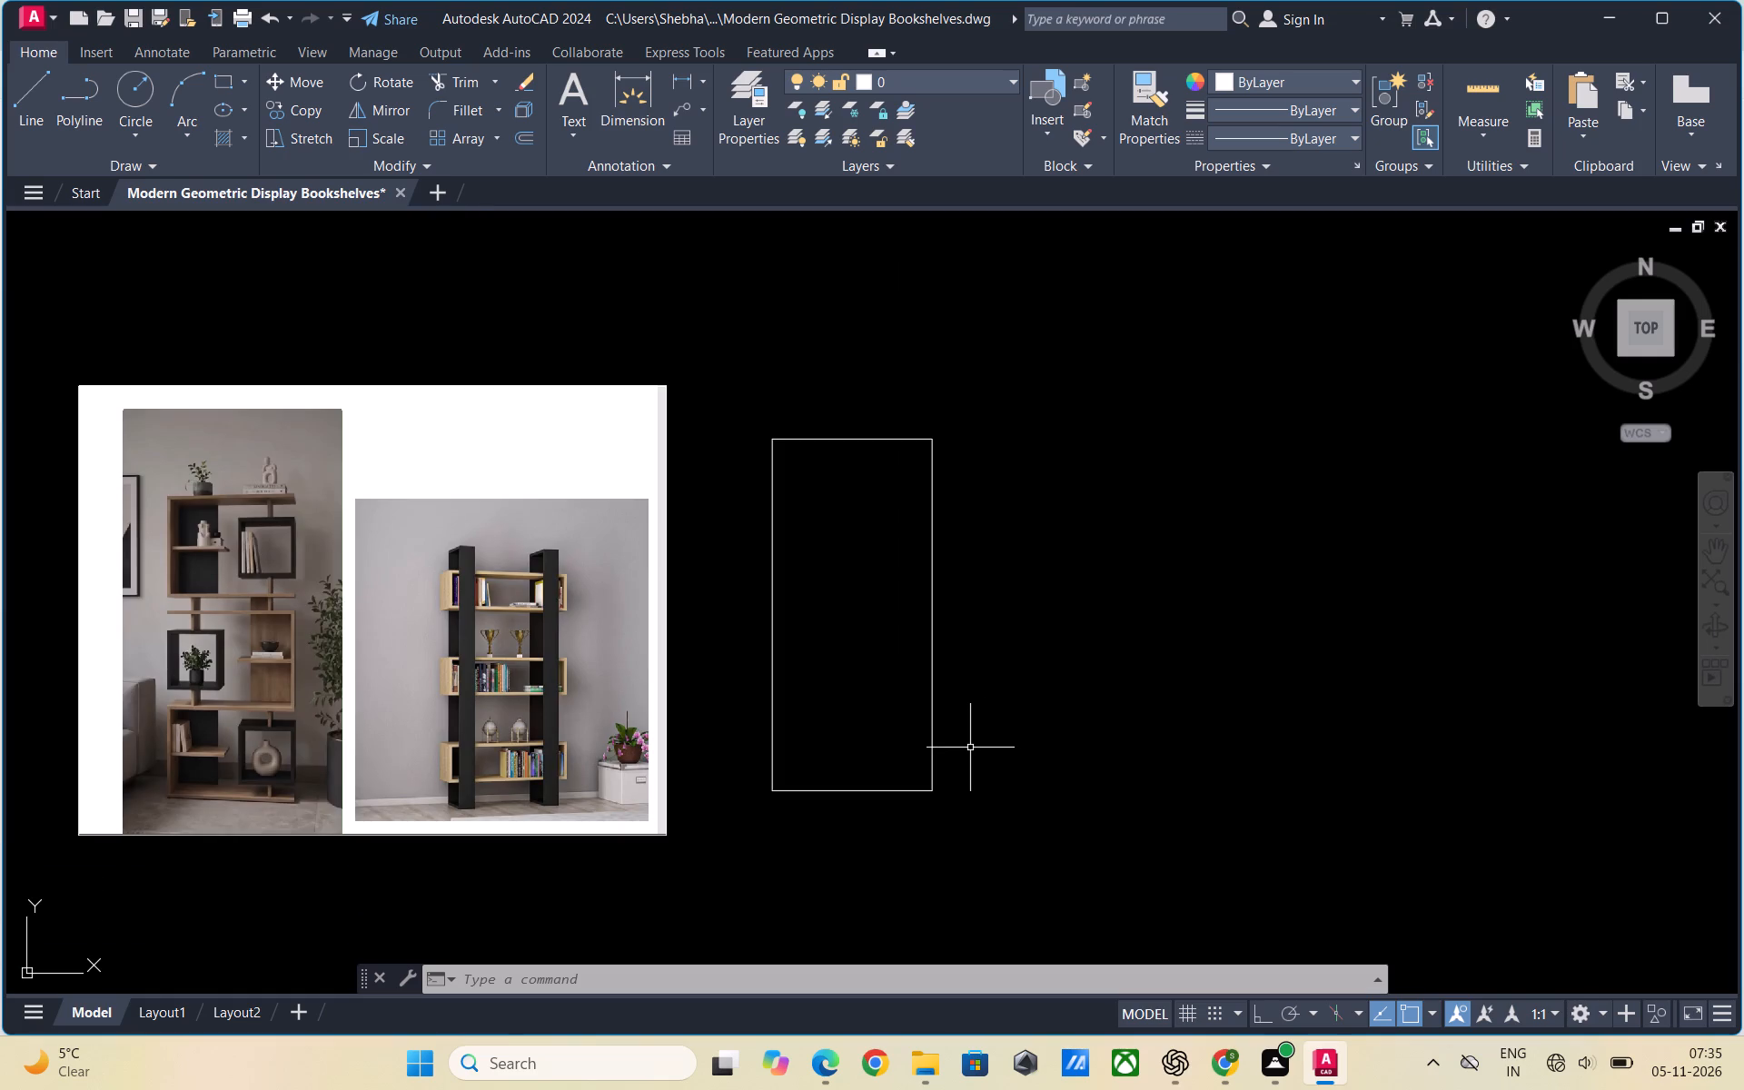
pyautogui.scroll(-1, 965, 749)
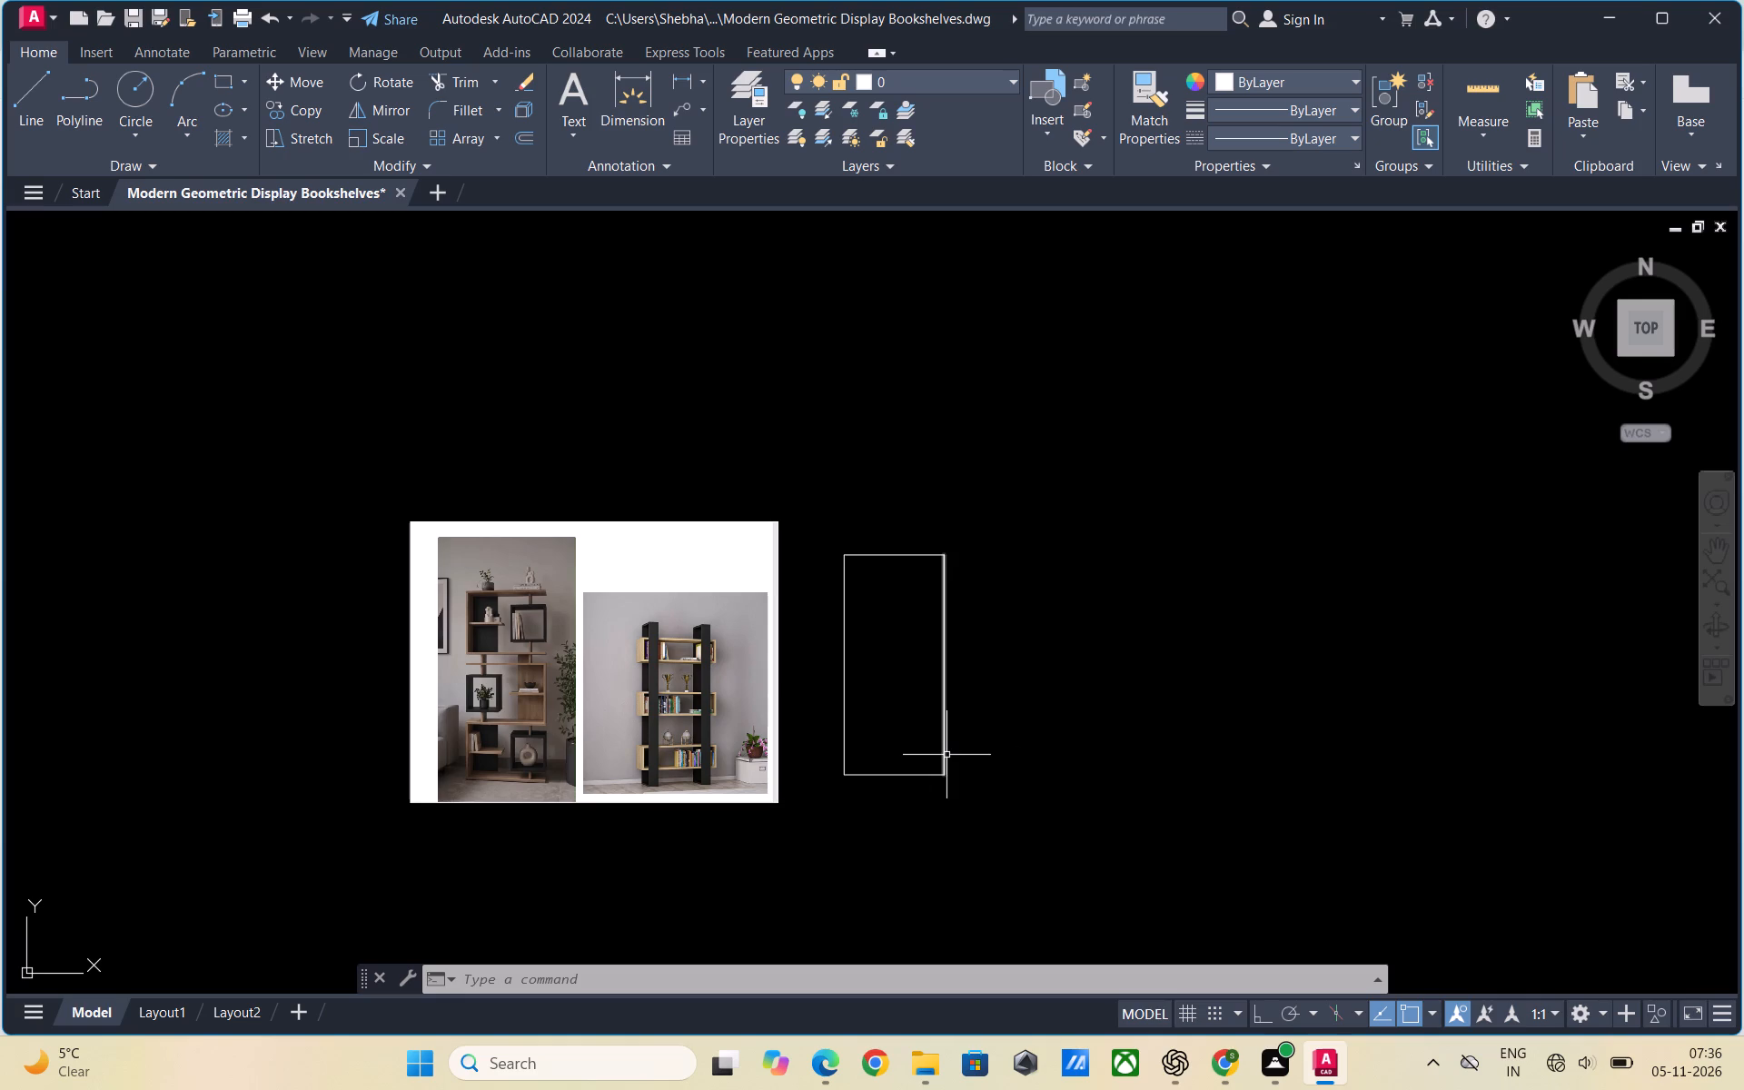
pyautogui.scroll(-1, 914, 763)
pyautogui.scroll(2, 913, 763)
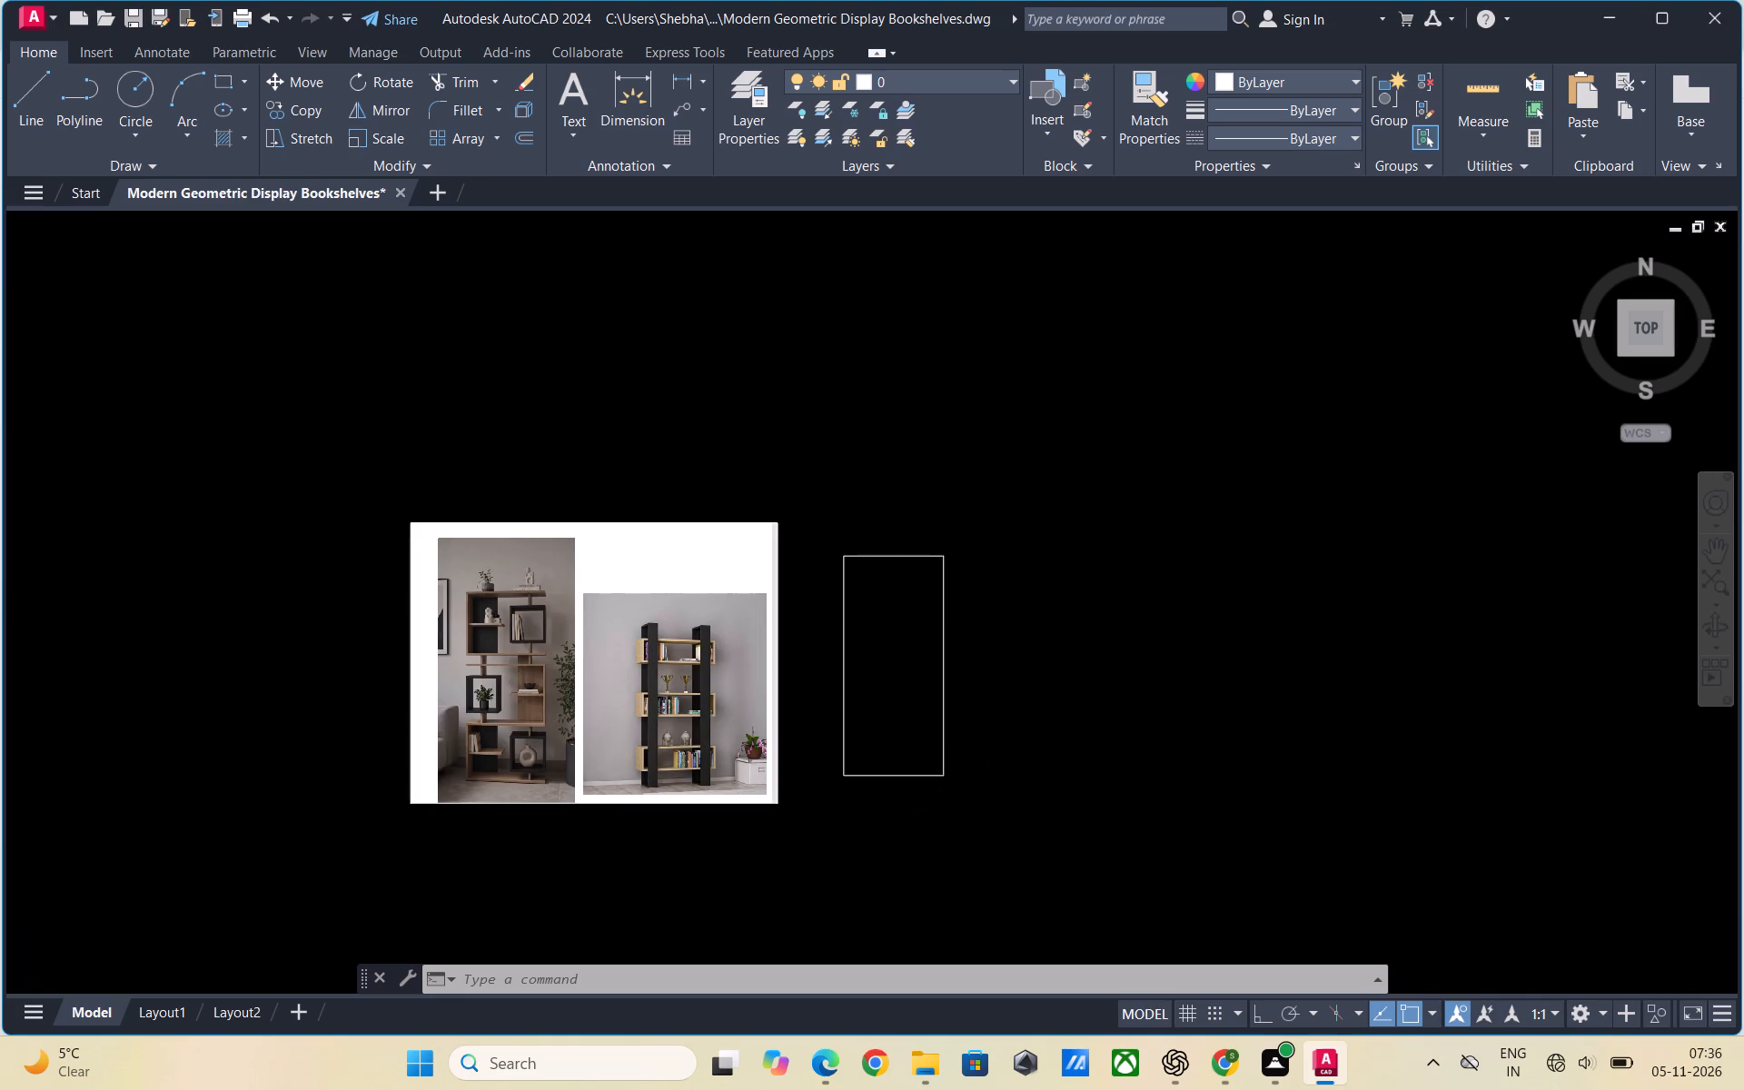
pyautogui.scroll(-1, 913, 763)
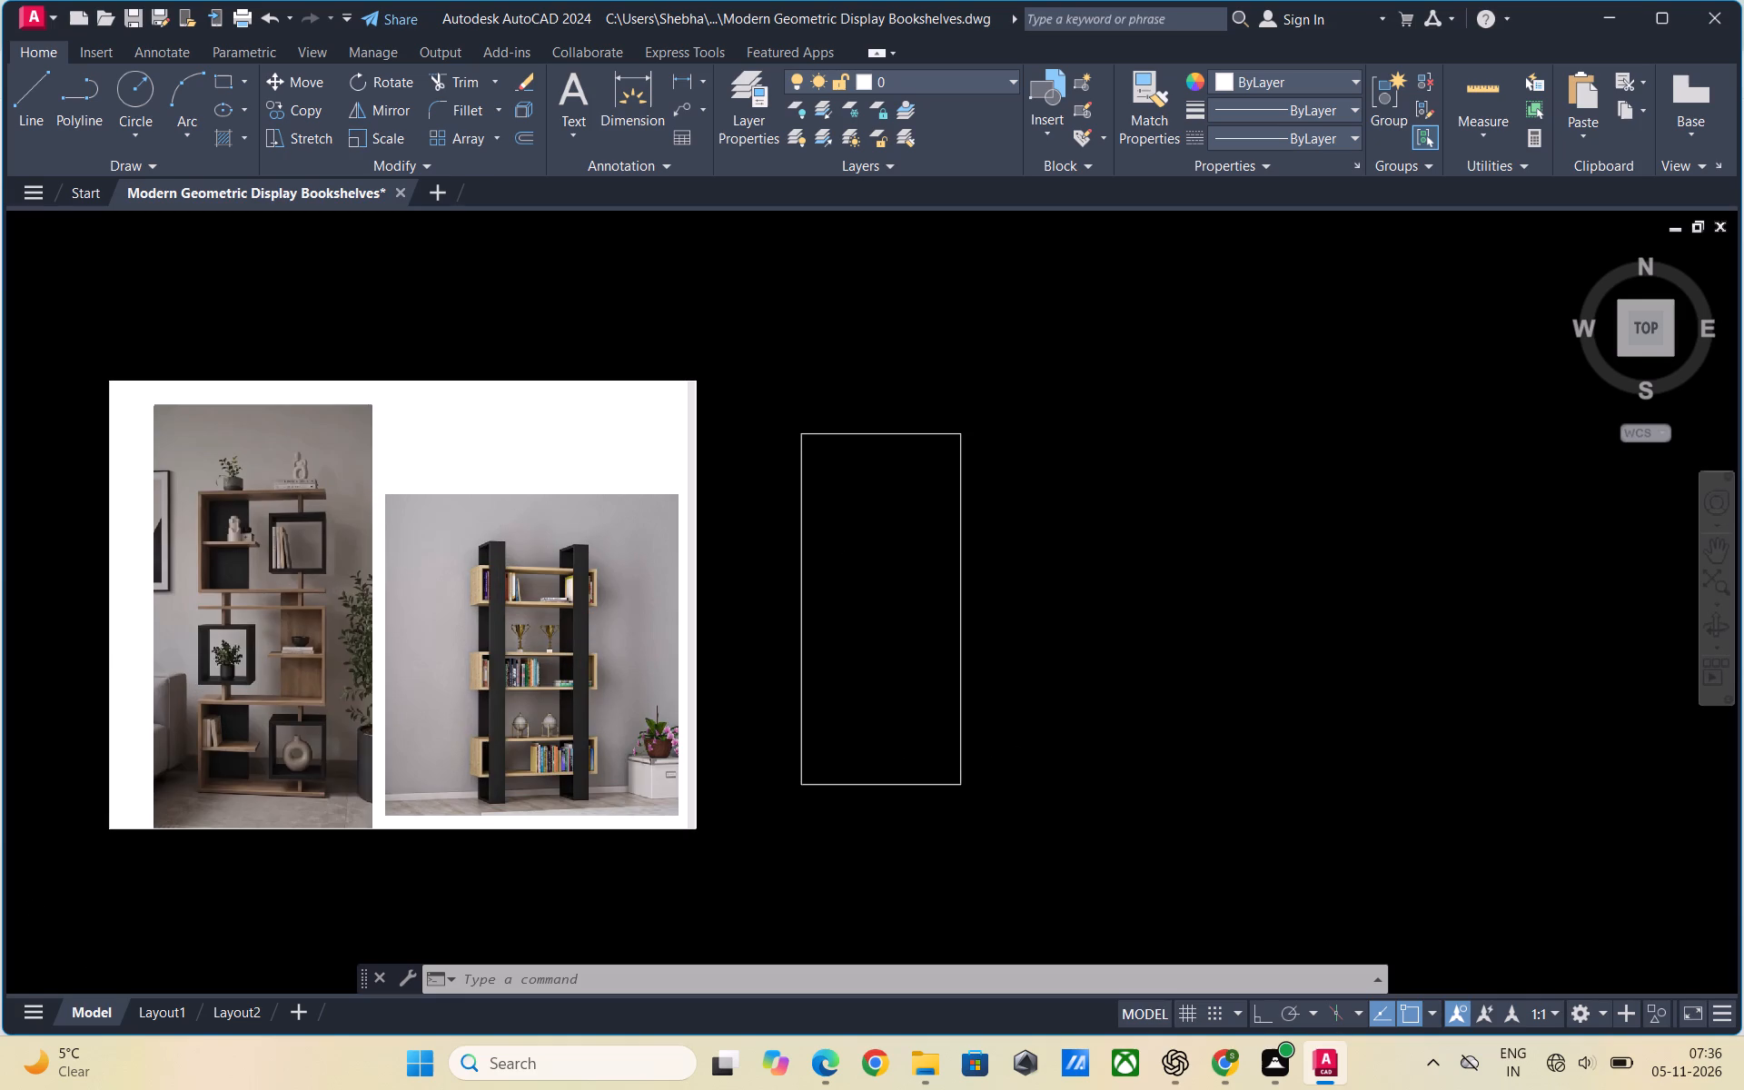
pyautogui.scroll(2, 897, 784)
pyautogui.scroll(-1, 897, 784)
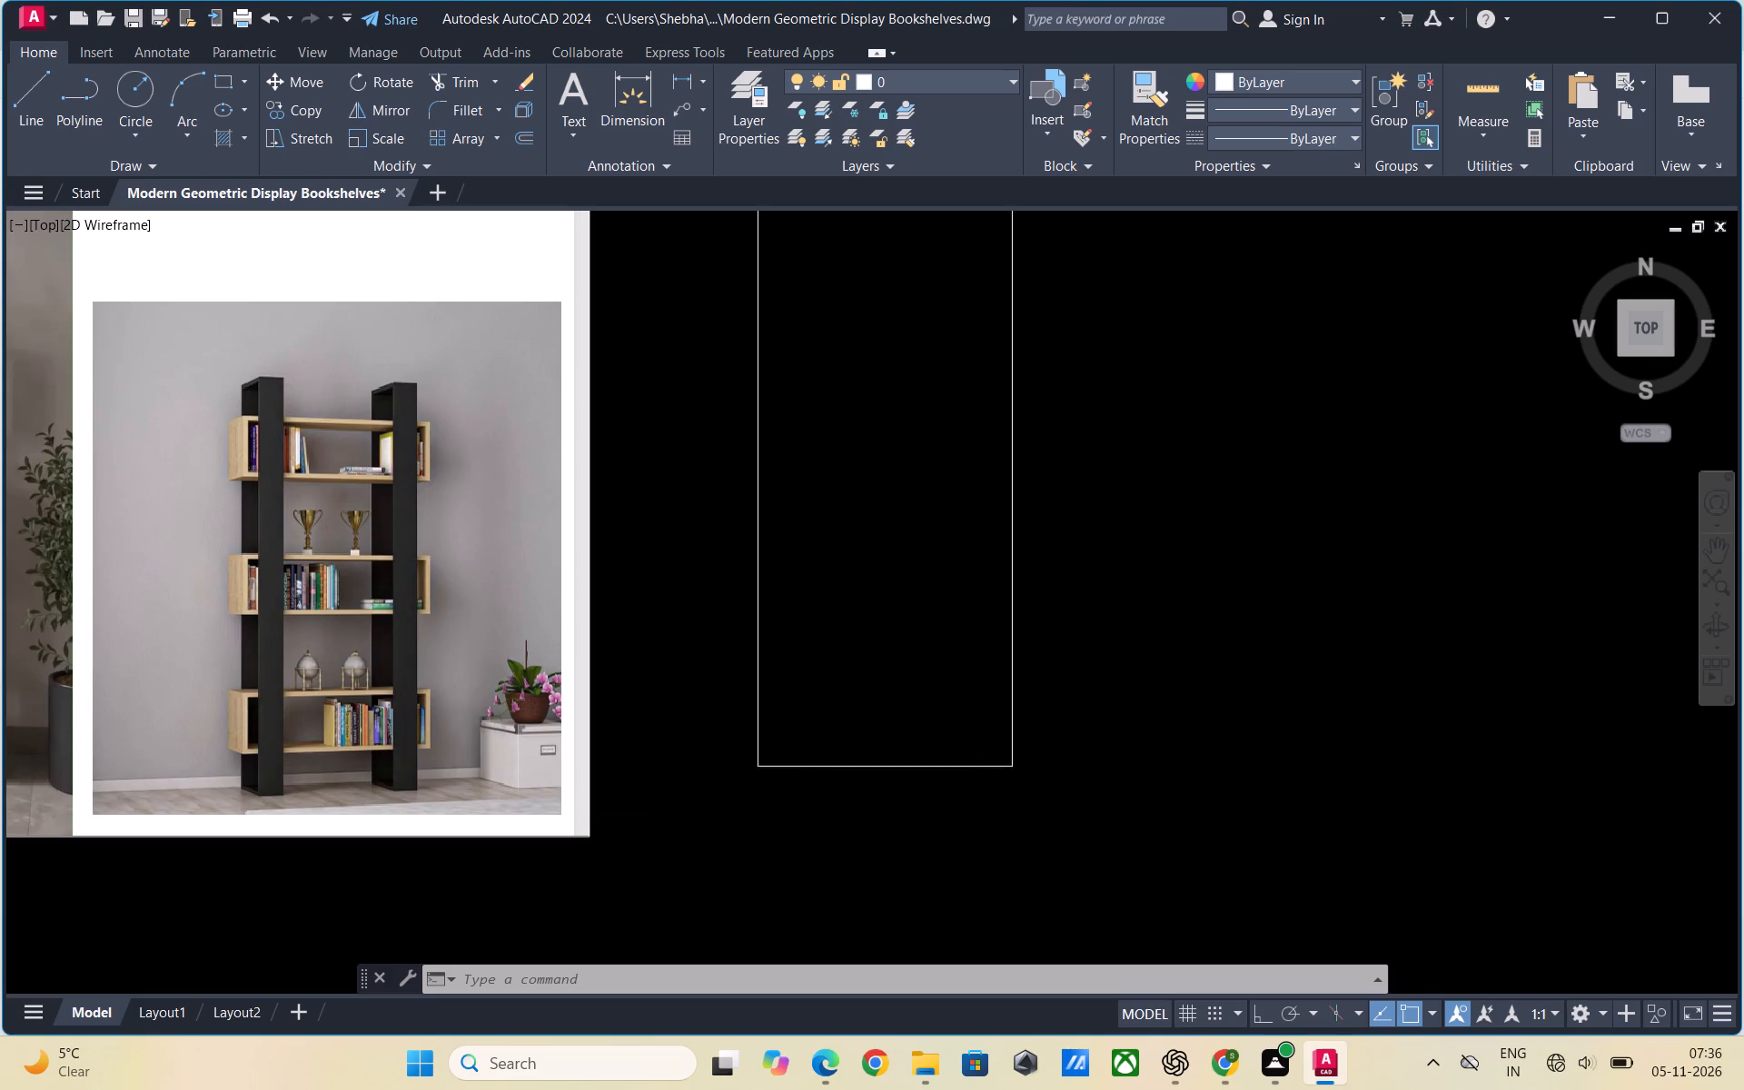
pyautogui.scroll(1, 842, 792)
pyautogui.scroll(-1, 842, 792)
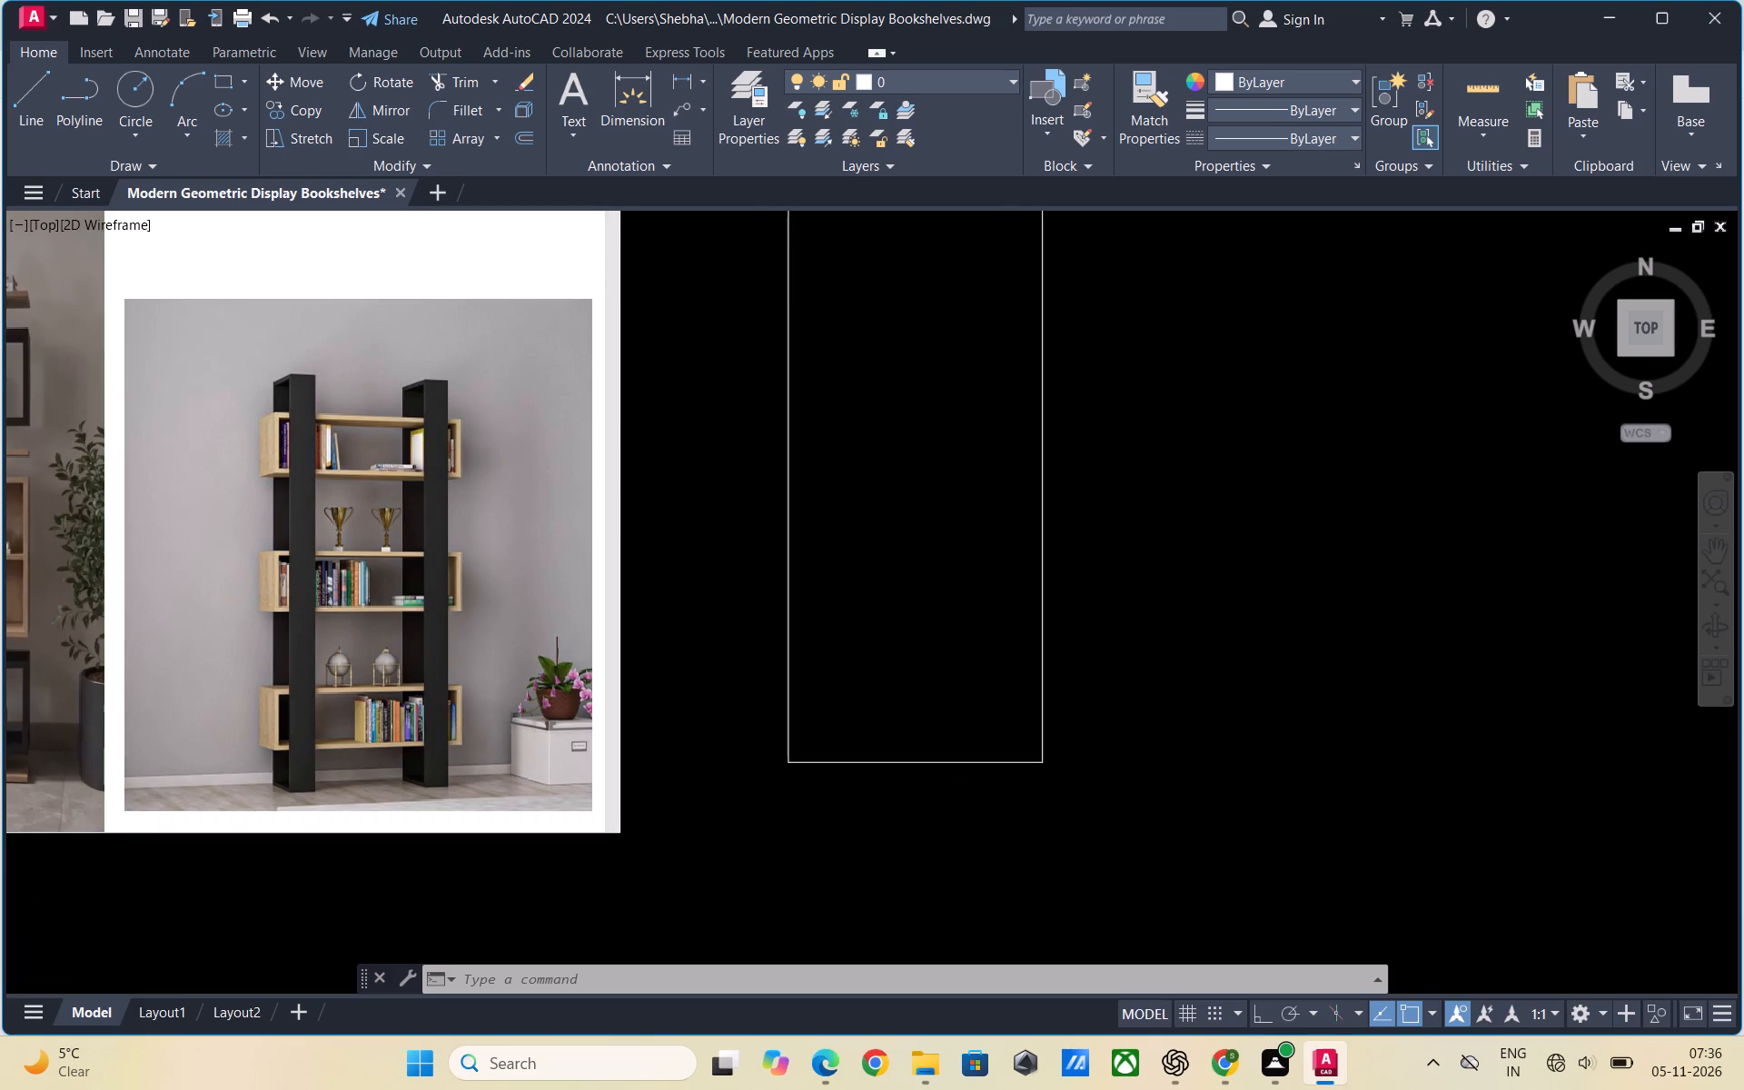
pyautogui.scroll(1, 842, 792)
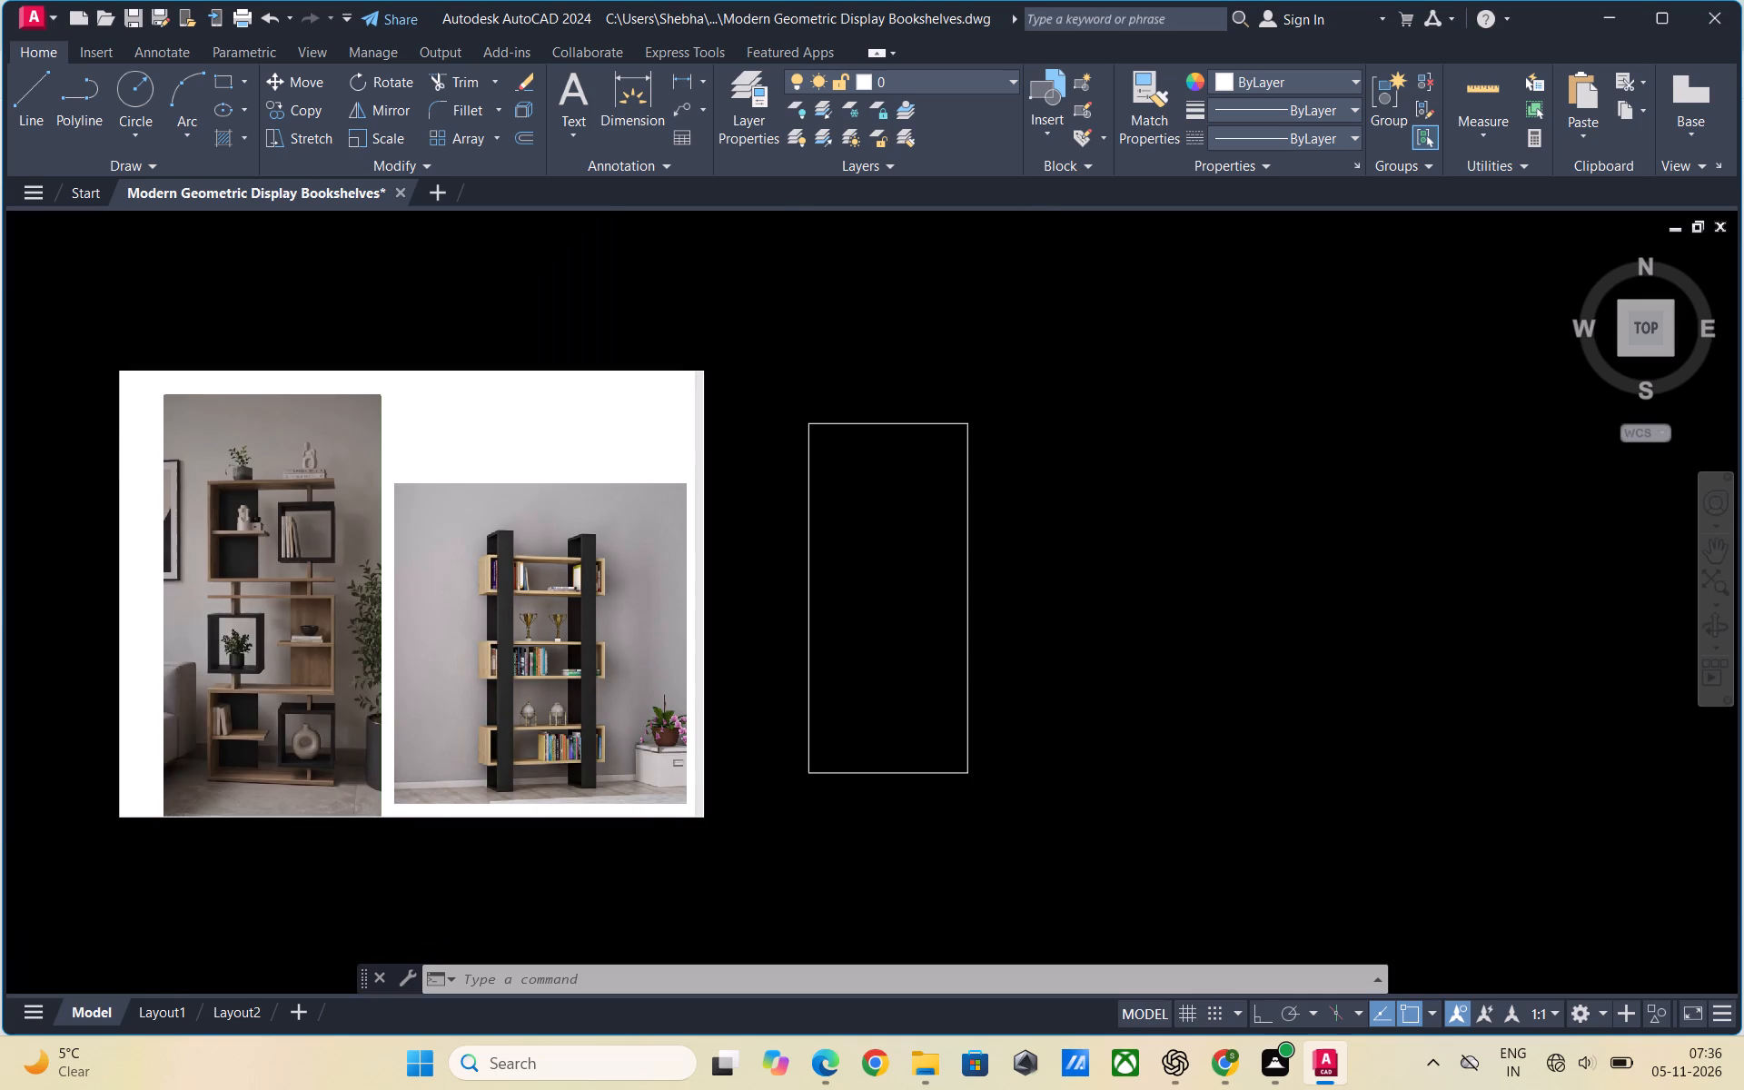
pyautogui.scroll(-1, 842, 792)
pyautogui.scroll(1, 842, 792)
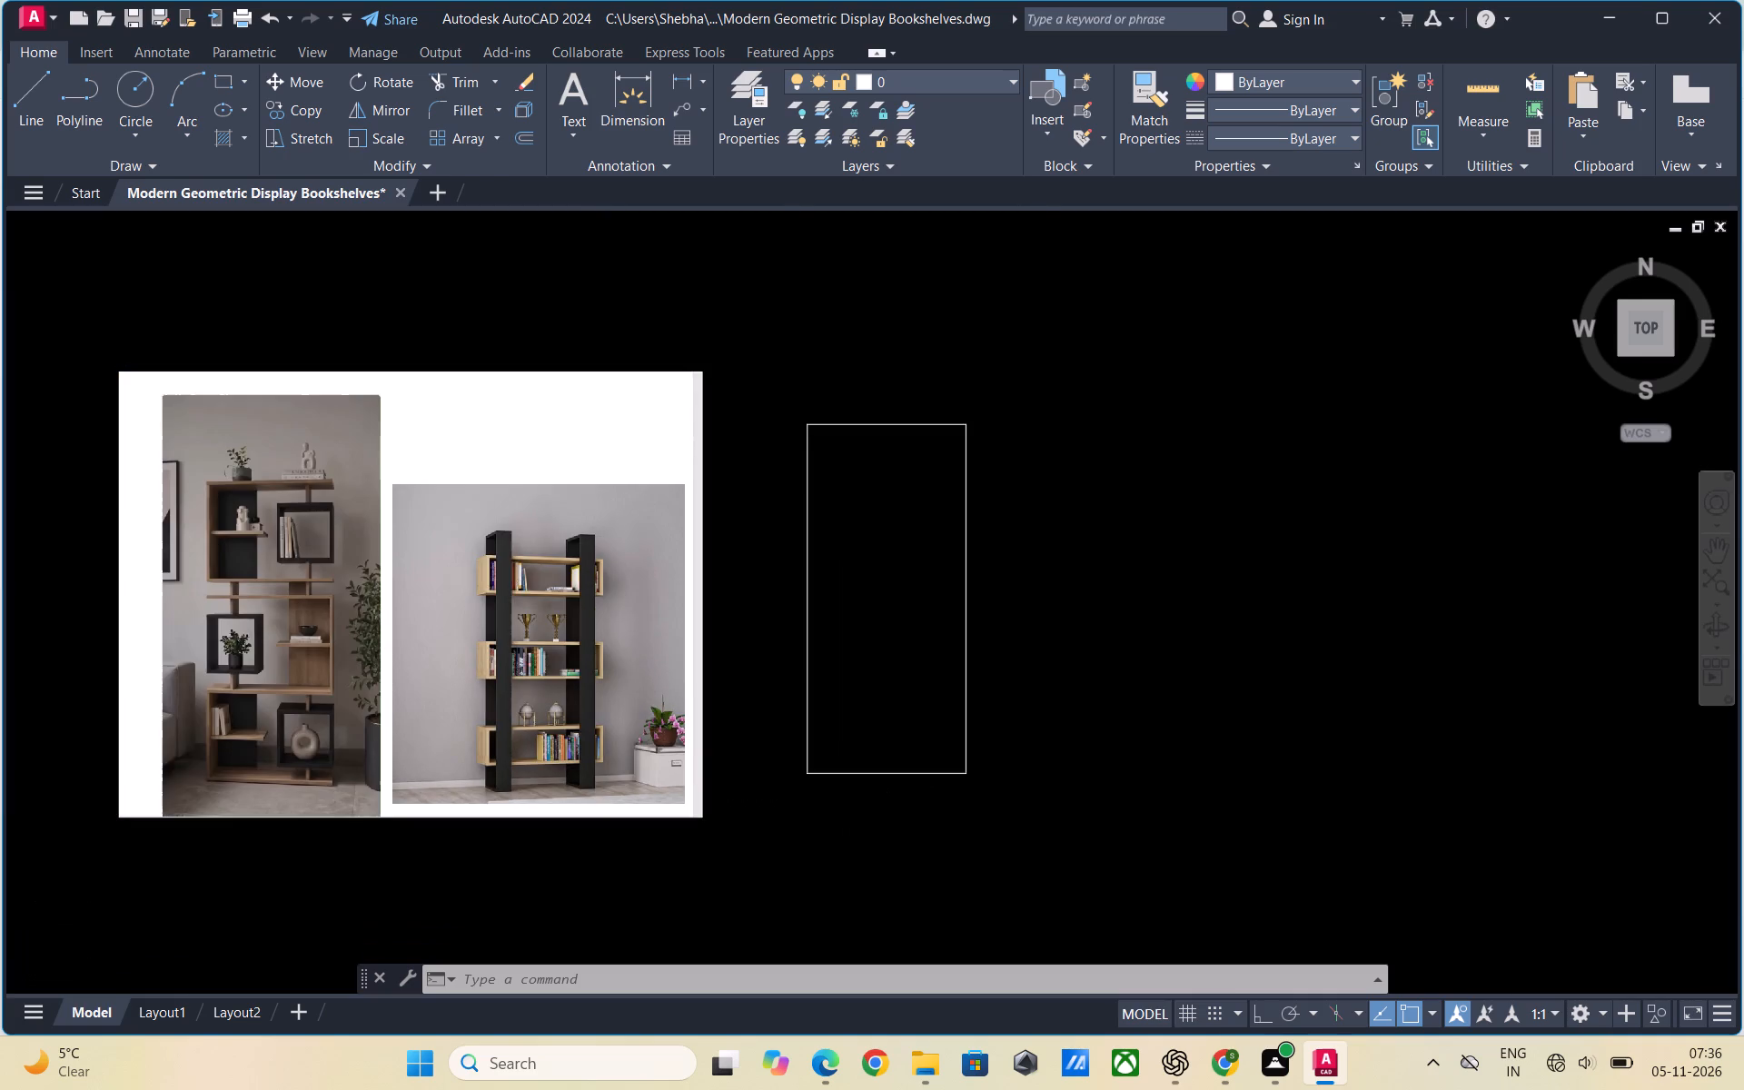
pyautogui.scroll(-1, 842, 792)
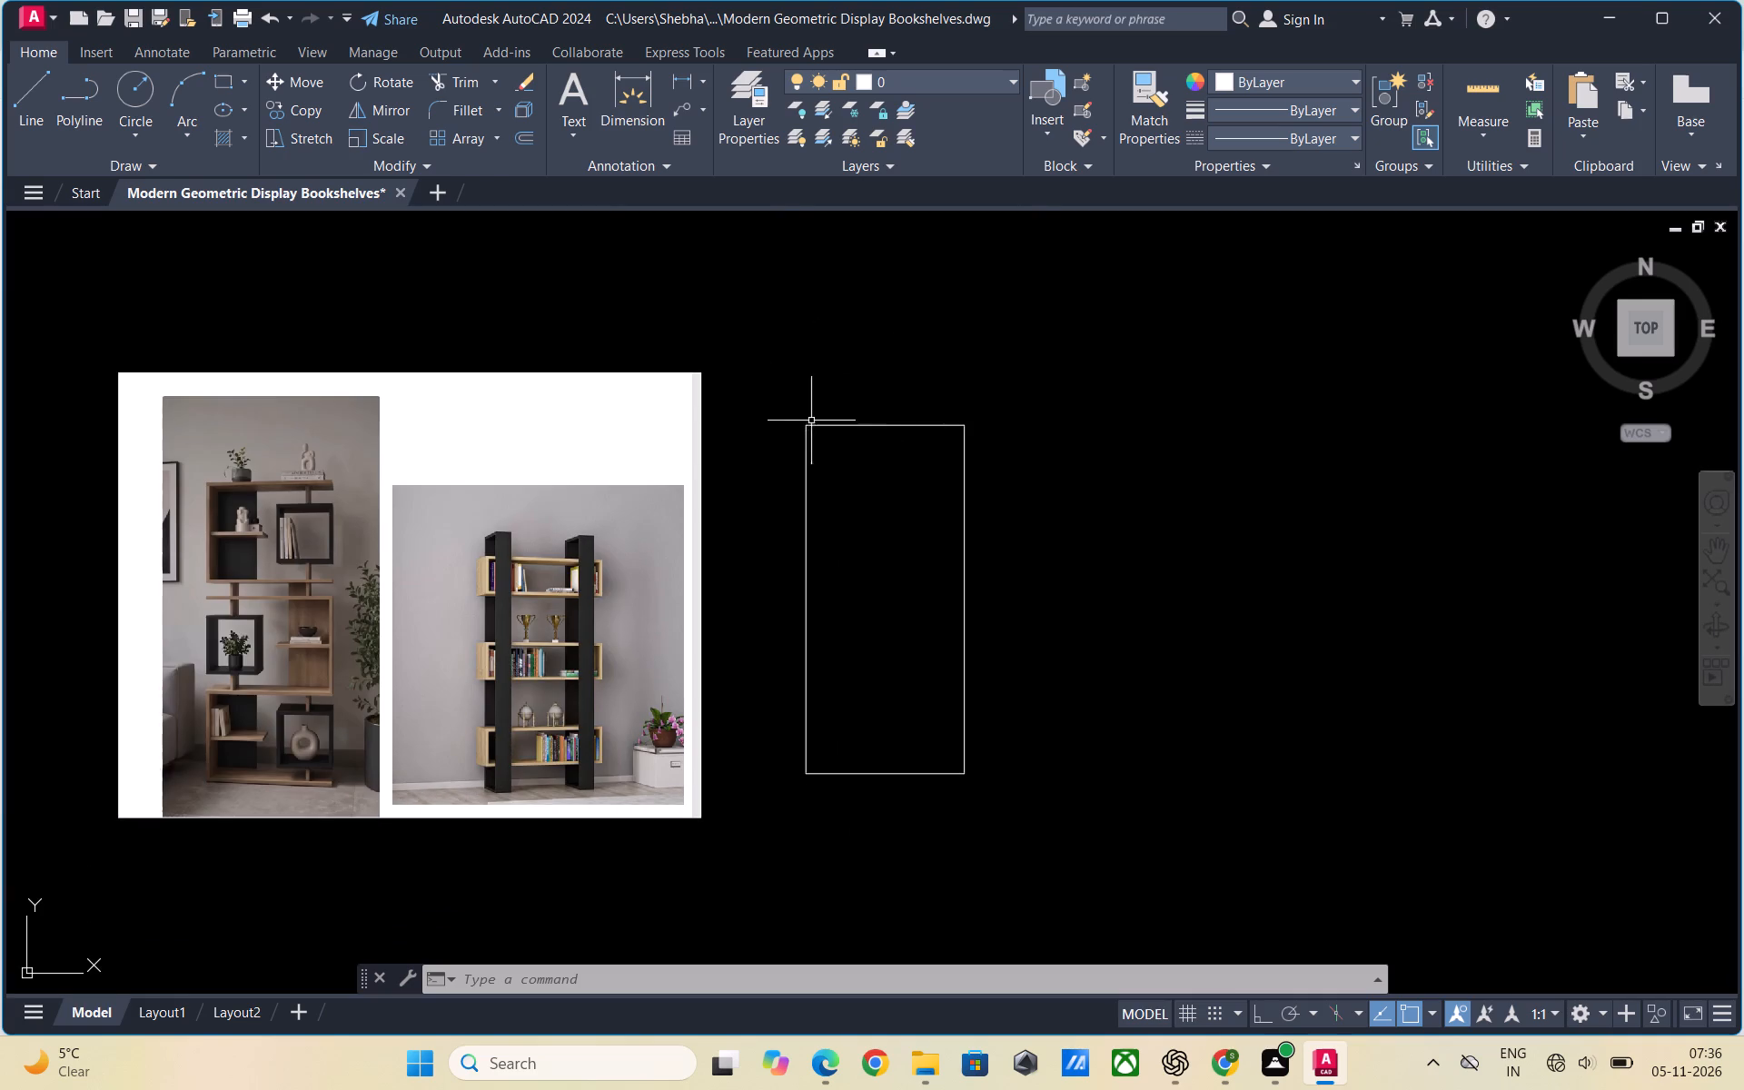
# Join the four lines of the shelf outline into a single polyline.
pyautogui.click(1024, 827)
pyautogui.click(766, 375)
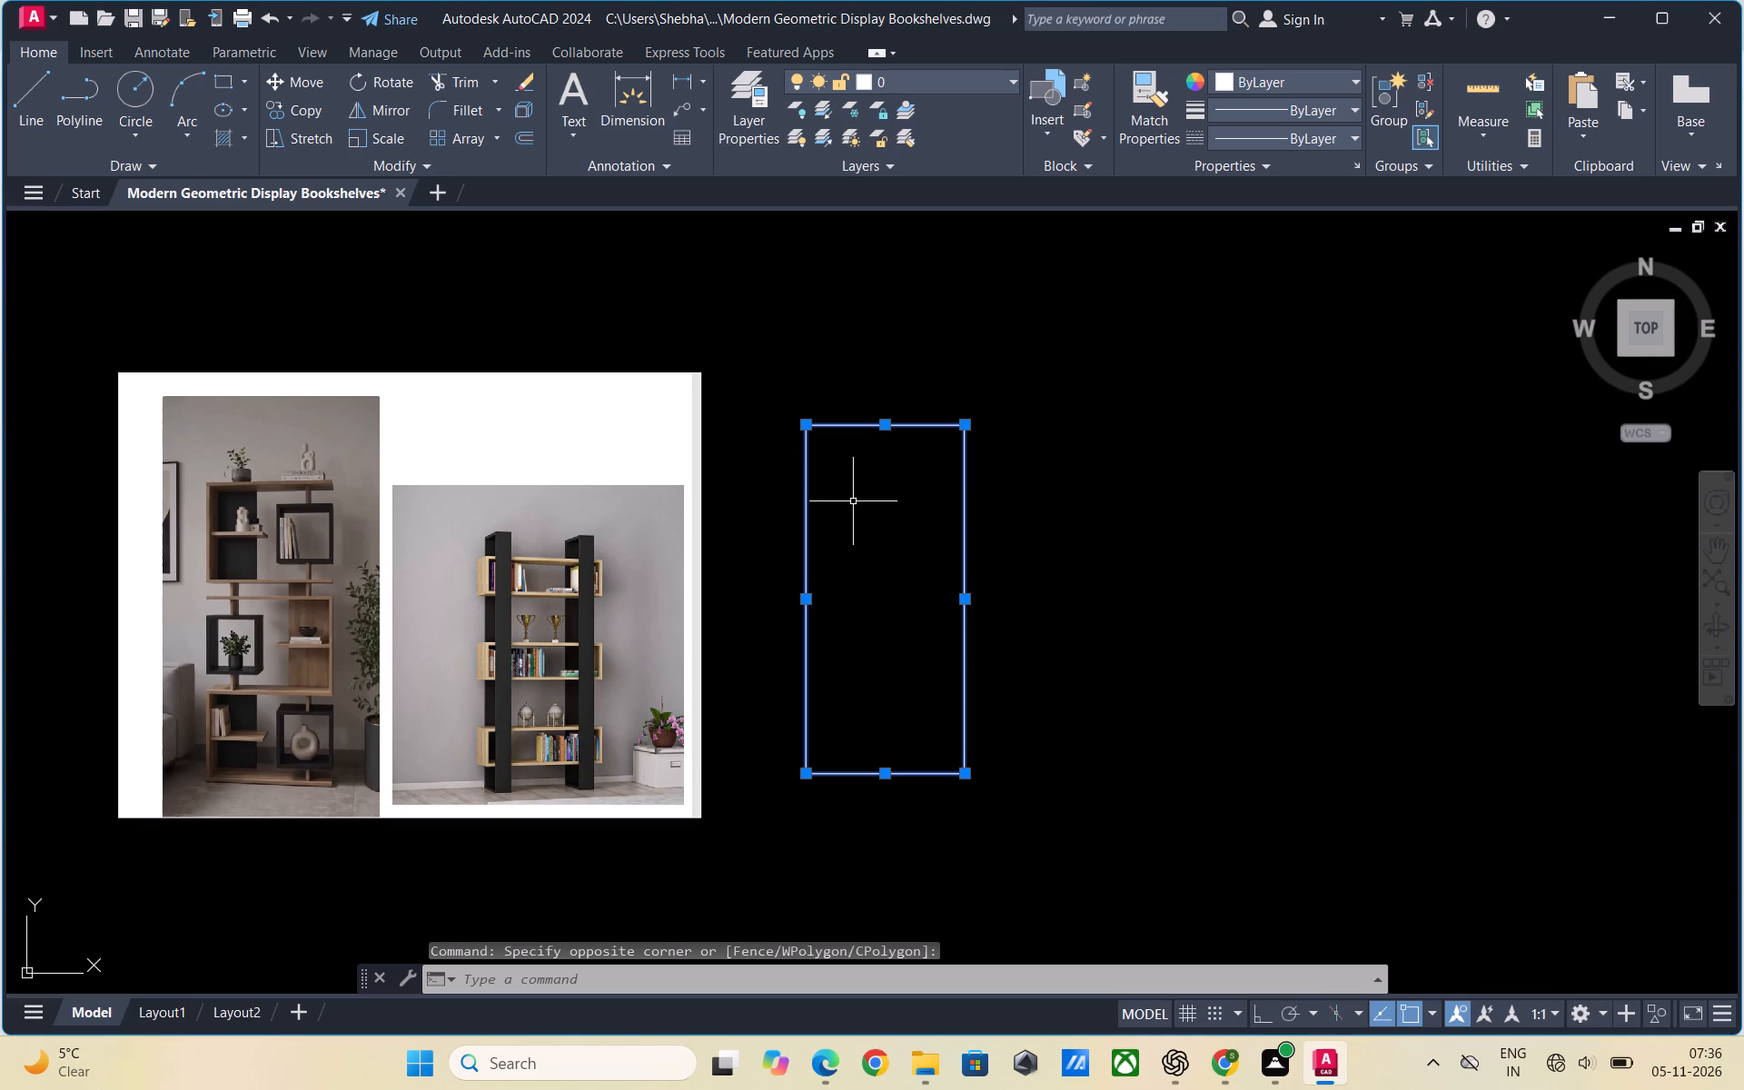
pyautogui.press('j')
pyautogui.press('Return')
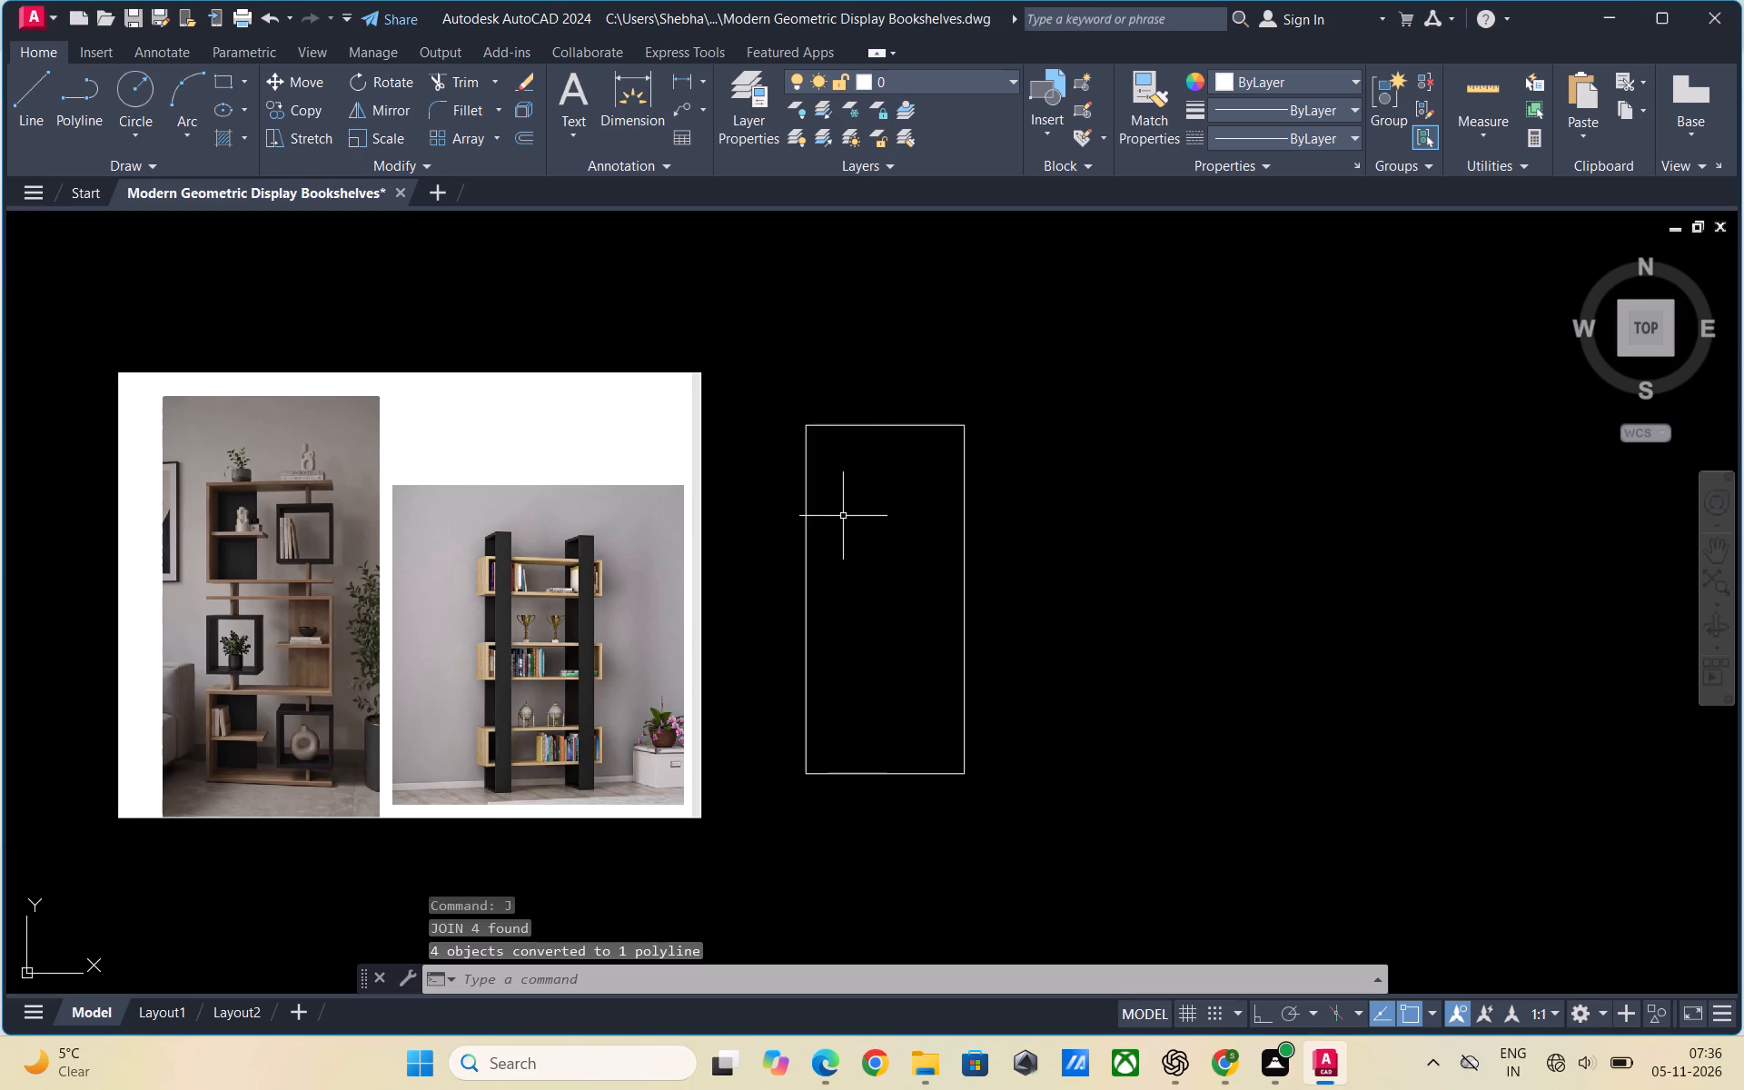
pyautogui.scroll(-1, 894, 589)
pyautogui.scroll(1, 893, 582)
pyautogui.press('Escape')
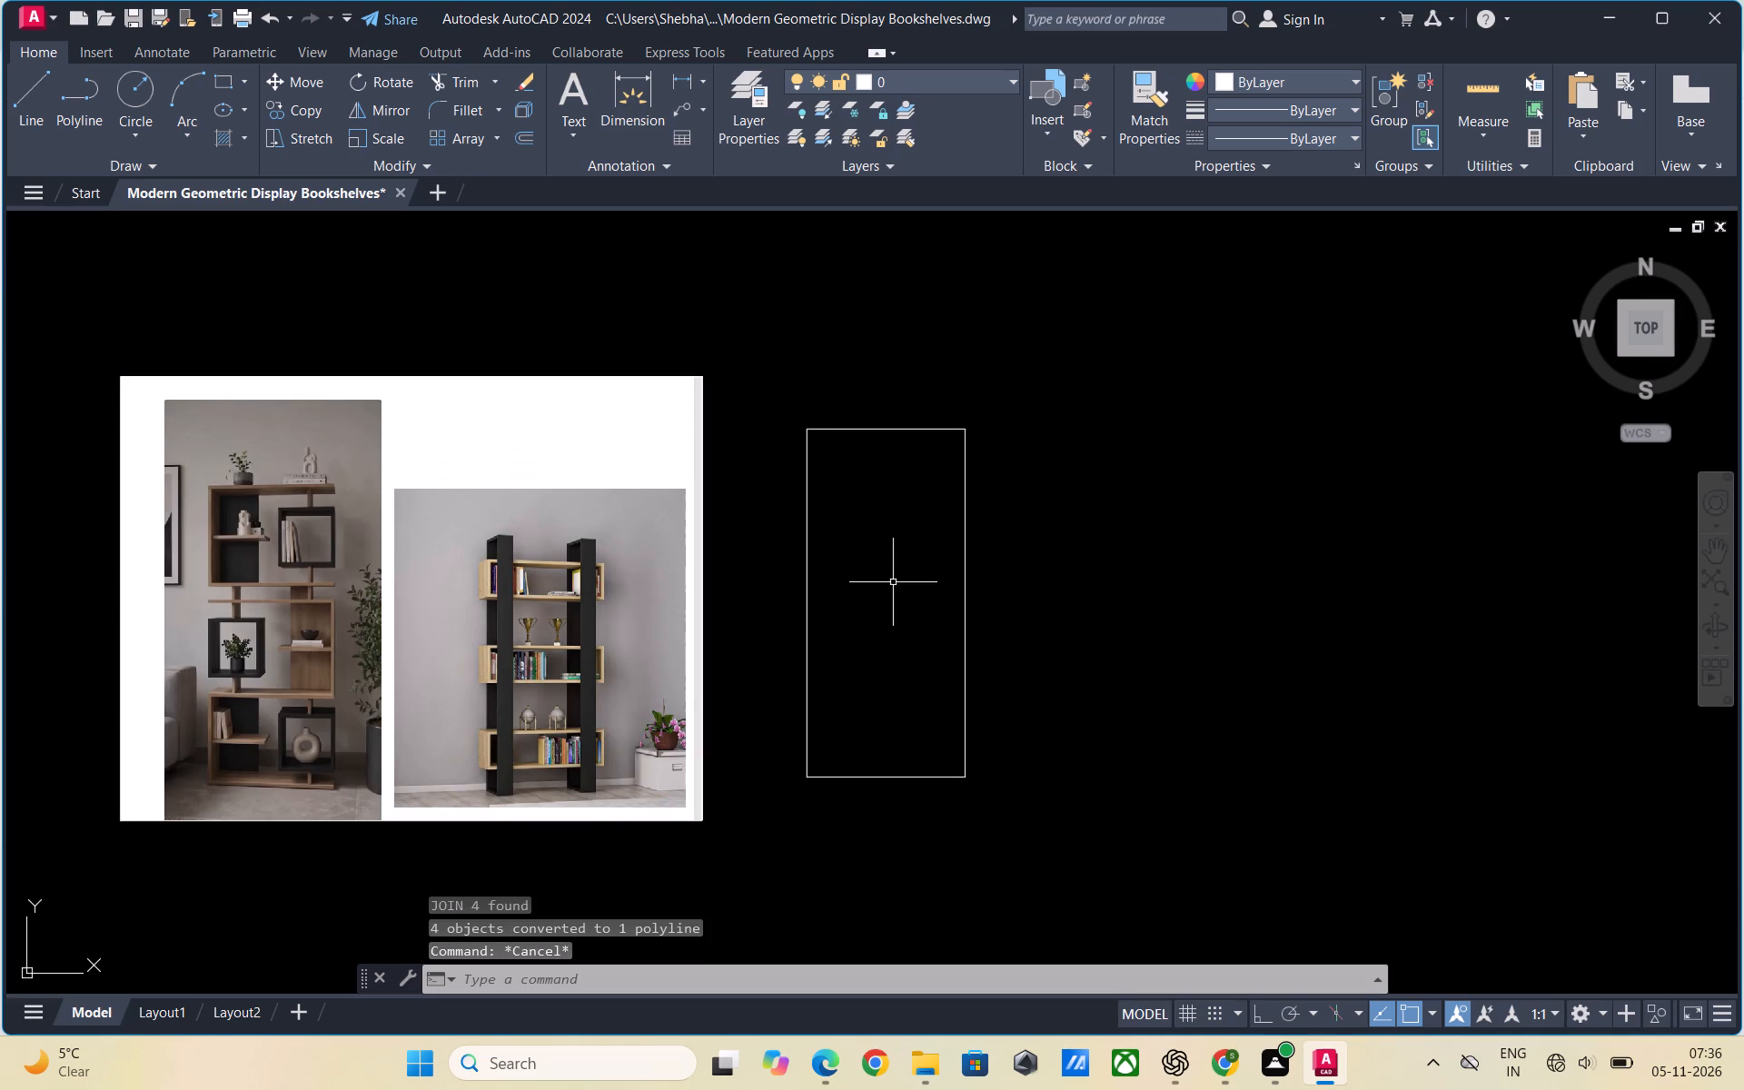
# Offset the joined shelf outline polyline 0.5" inward to form the frame thickness.
pyautogui.press('o')
pyautogui.press('Return')
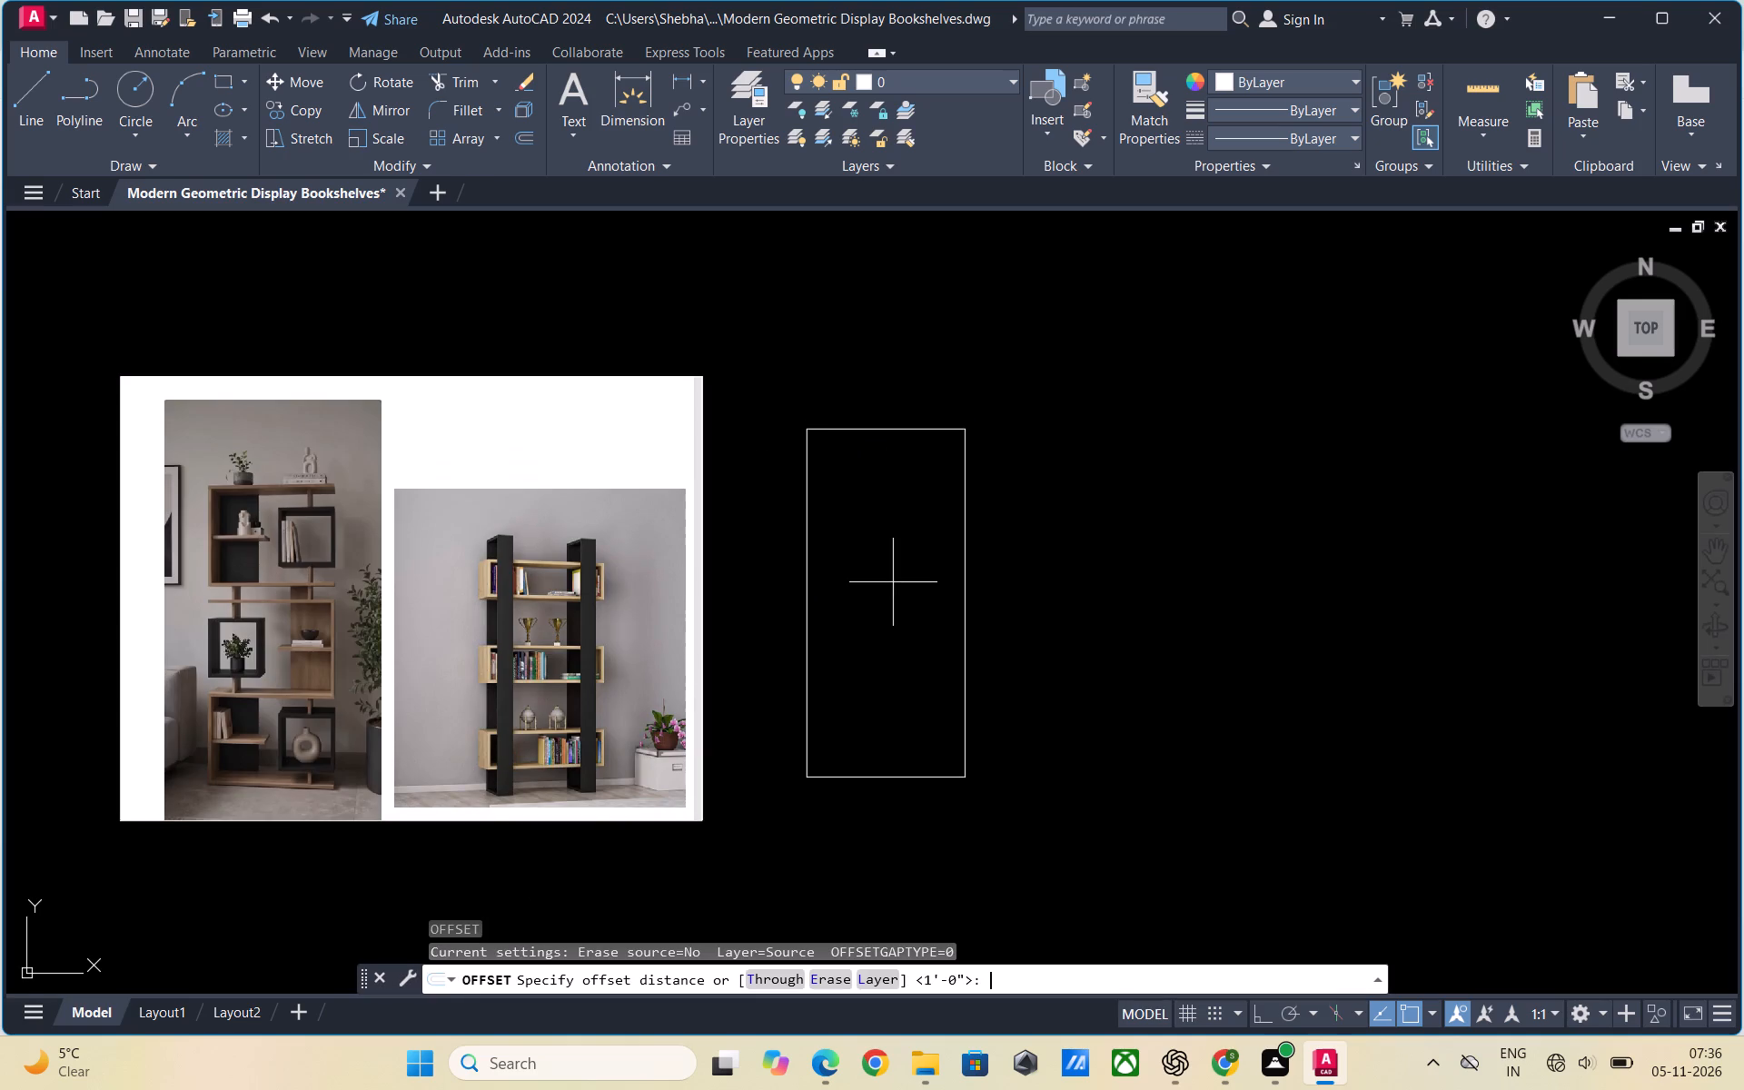
pyautogui.write('0.')
pyautogui.write('5"')
pyautogui.press('Return')
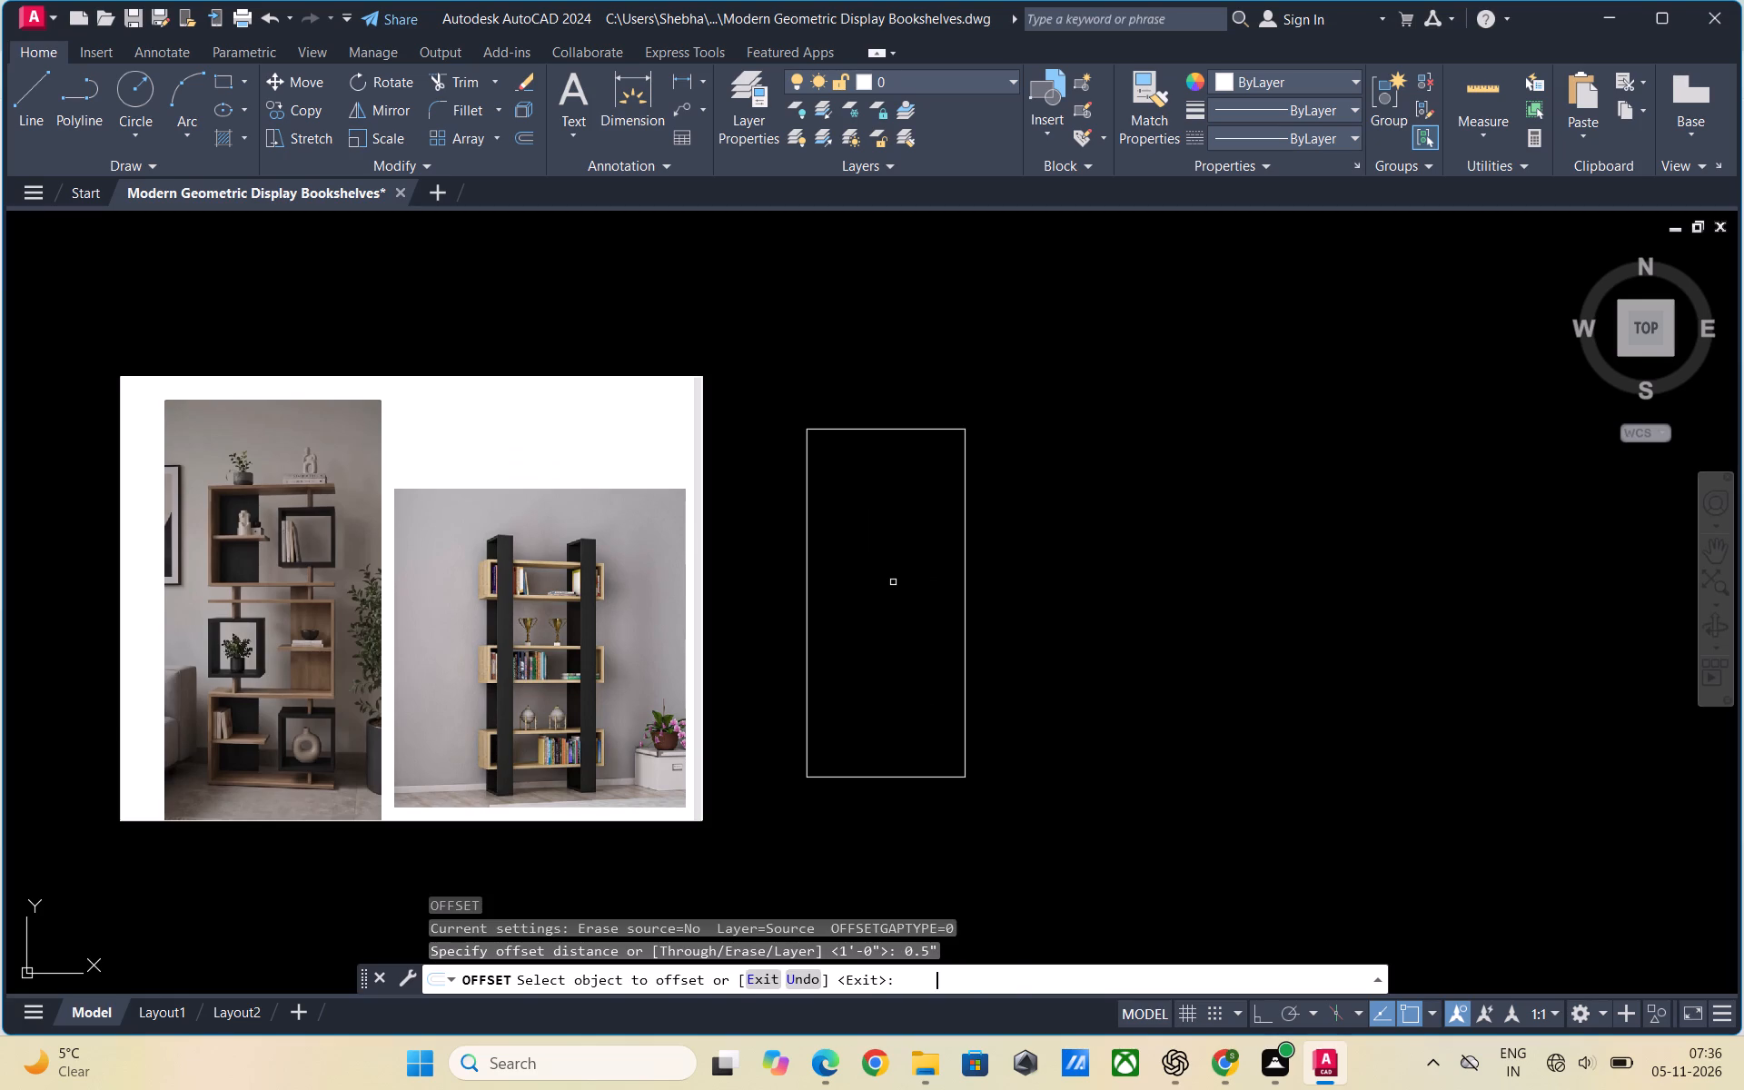
pyautogui.click(807, 590)
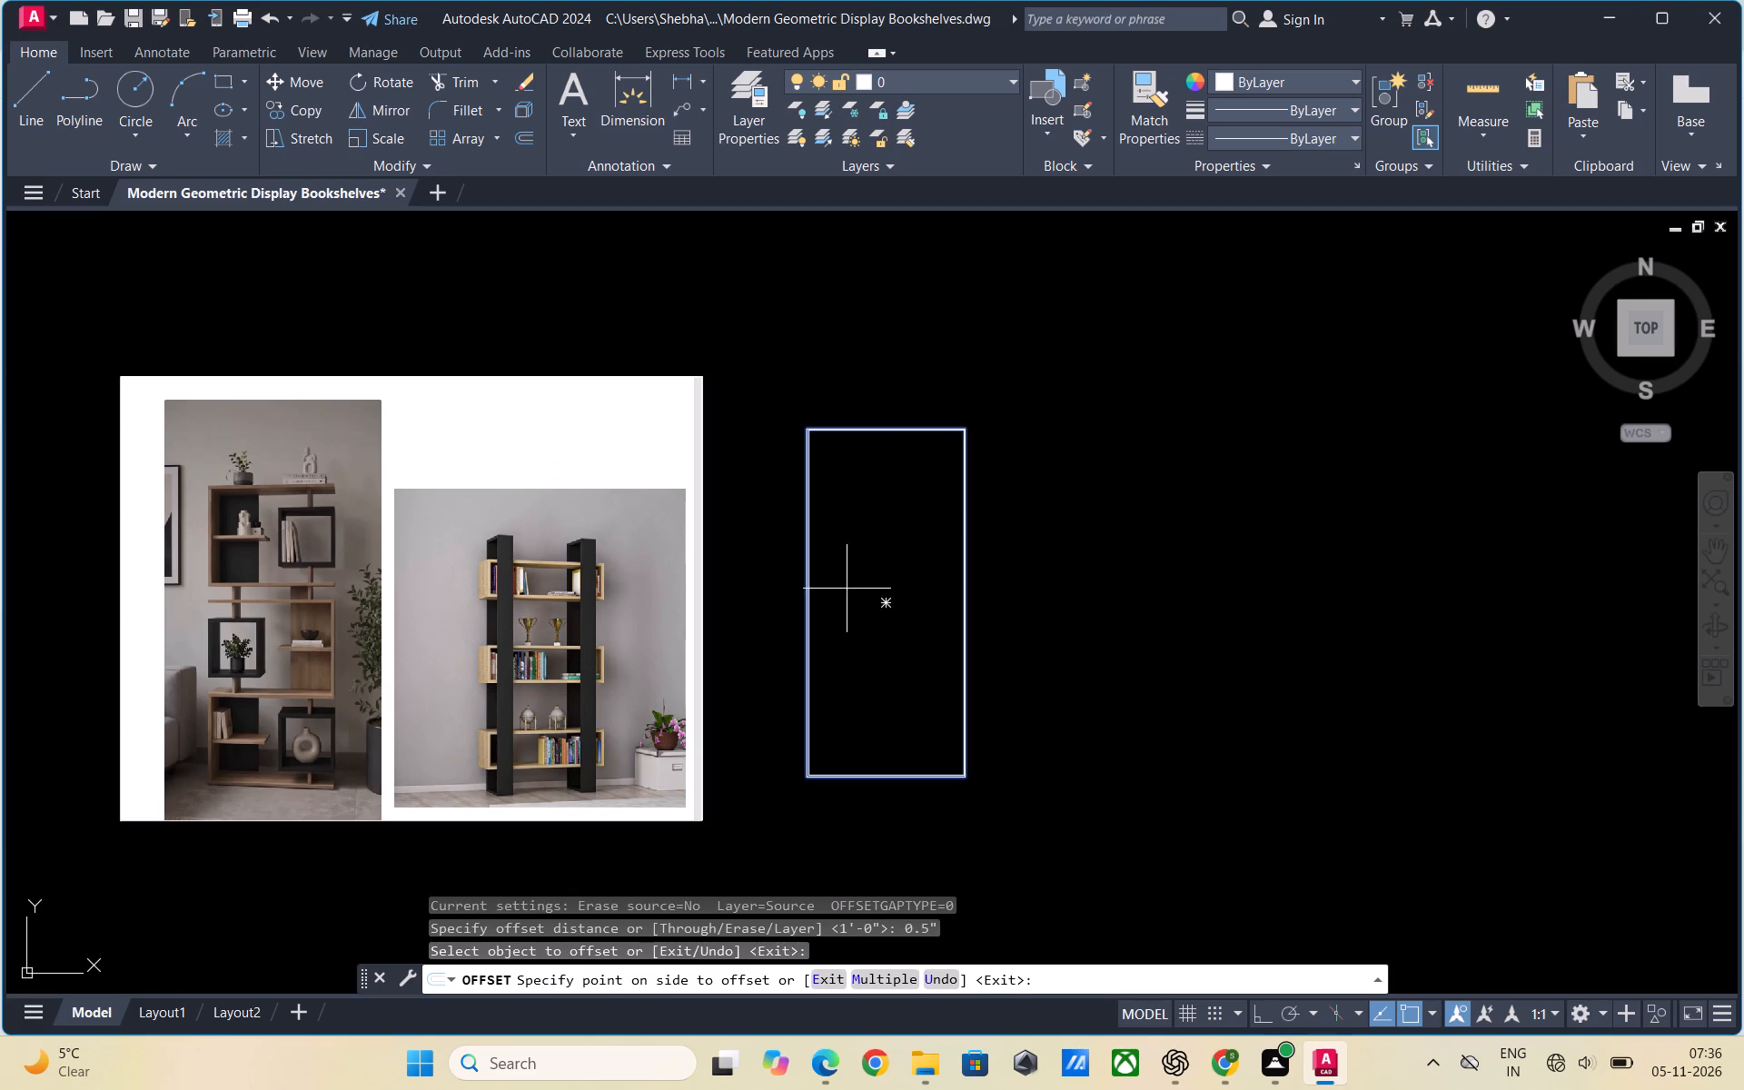
pyautogui.click(885, 597)
pyautogui.press('Escape')
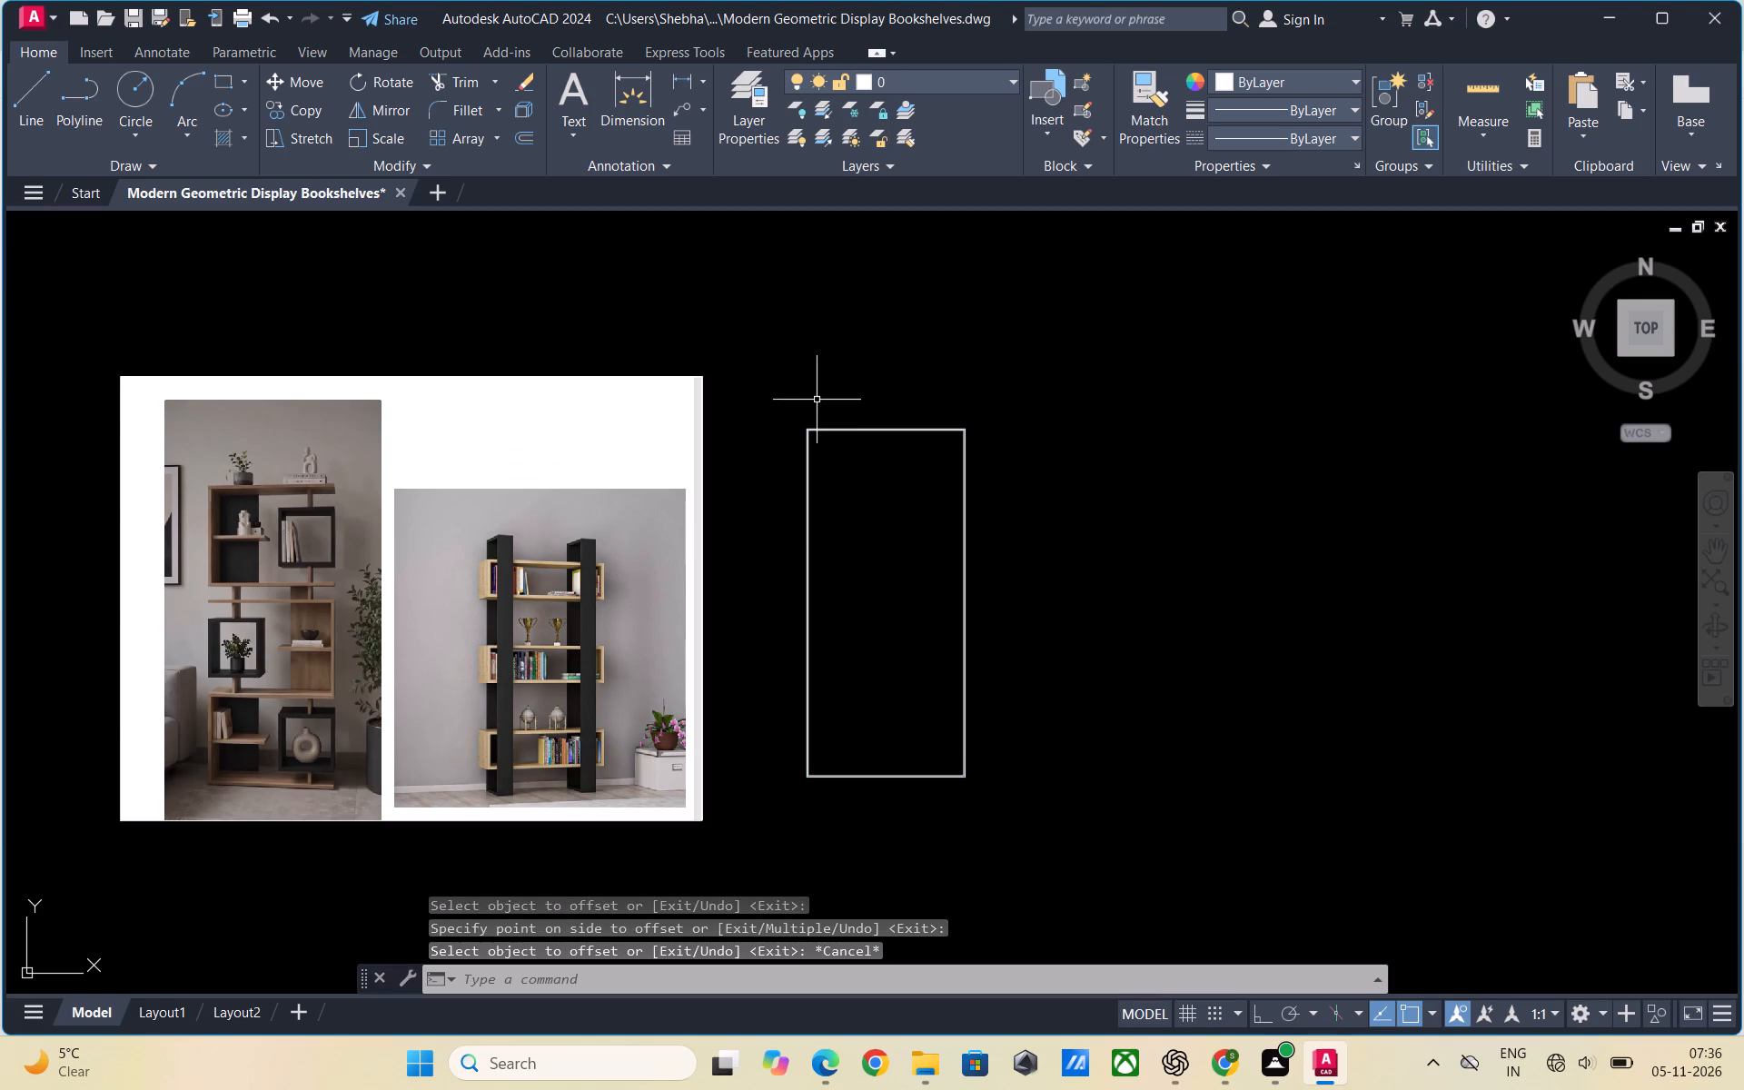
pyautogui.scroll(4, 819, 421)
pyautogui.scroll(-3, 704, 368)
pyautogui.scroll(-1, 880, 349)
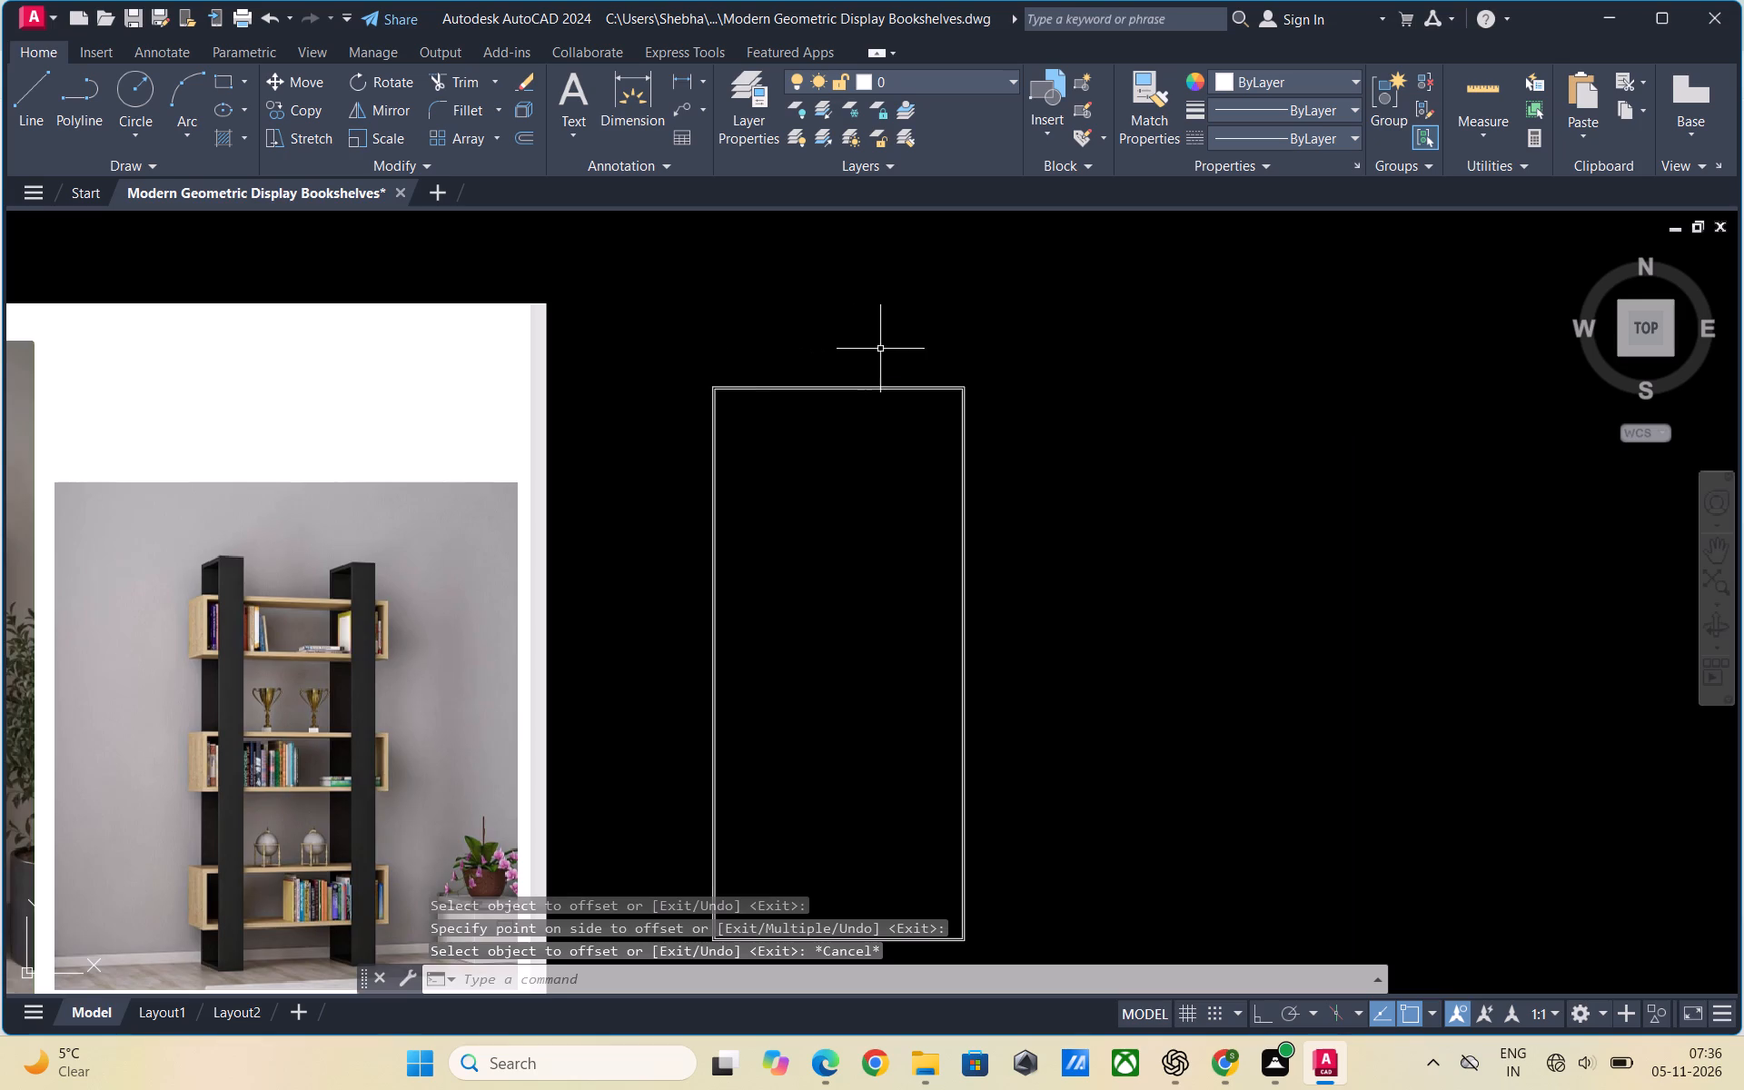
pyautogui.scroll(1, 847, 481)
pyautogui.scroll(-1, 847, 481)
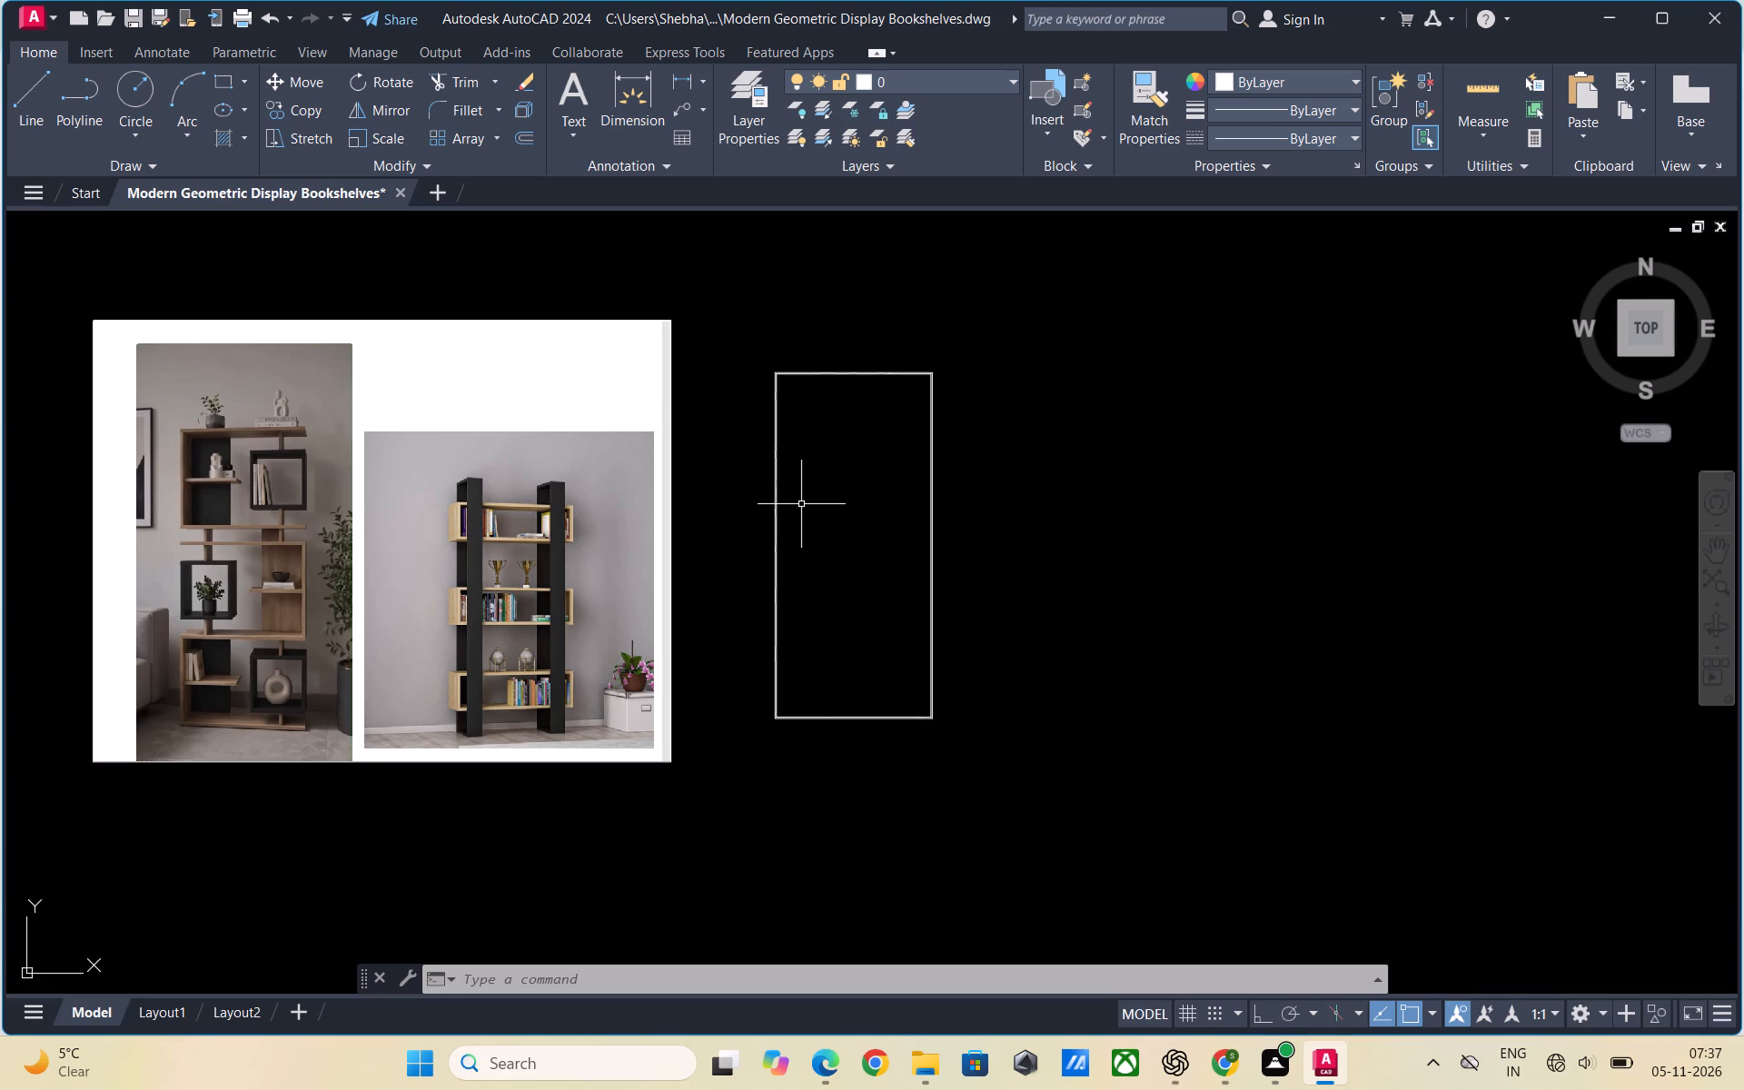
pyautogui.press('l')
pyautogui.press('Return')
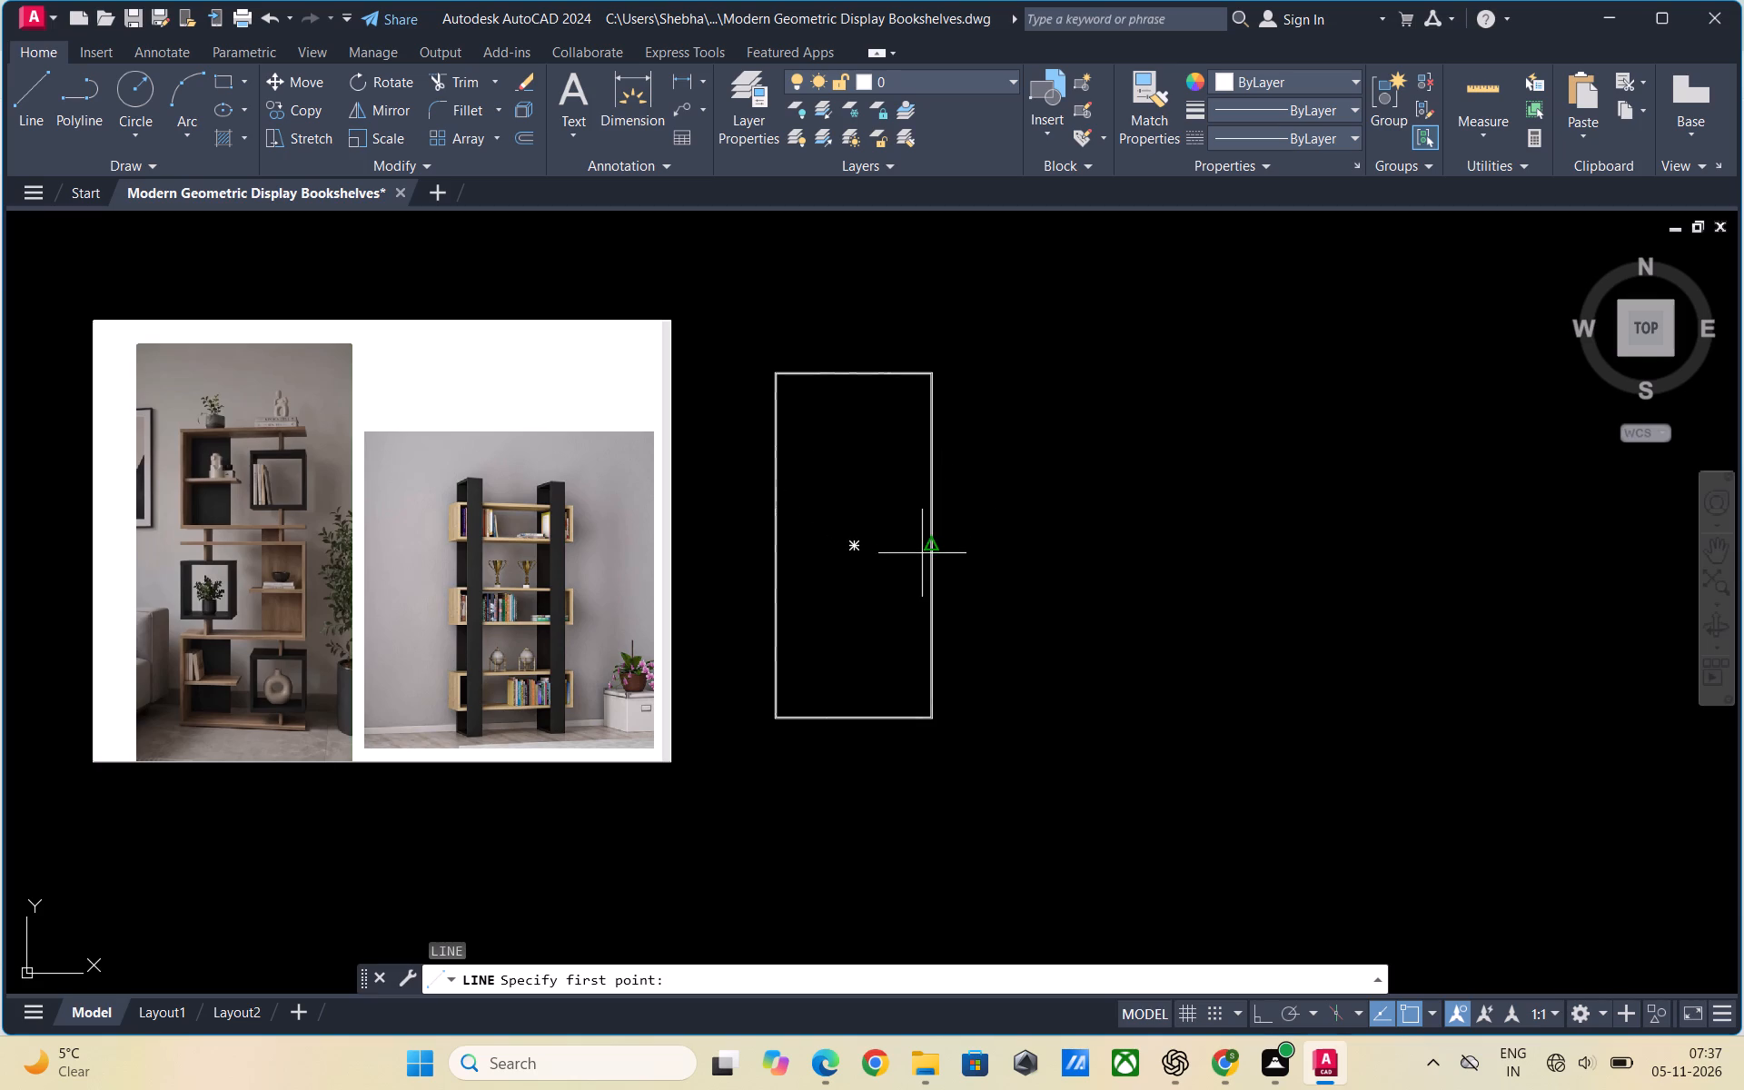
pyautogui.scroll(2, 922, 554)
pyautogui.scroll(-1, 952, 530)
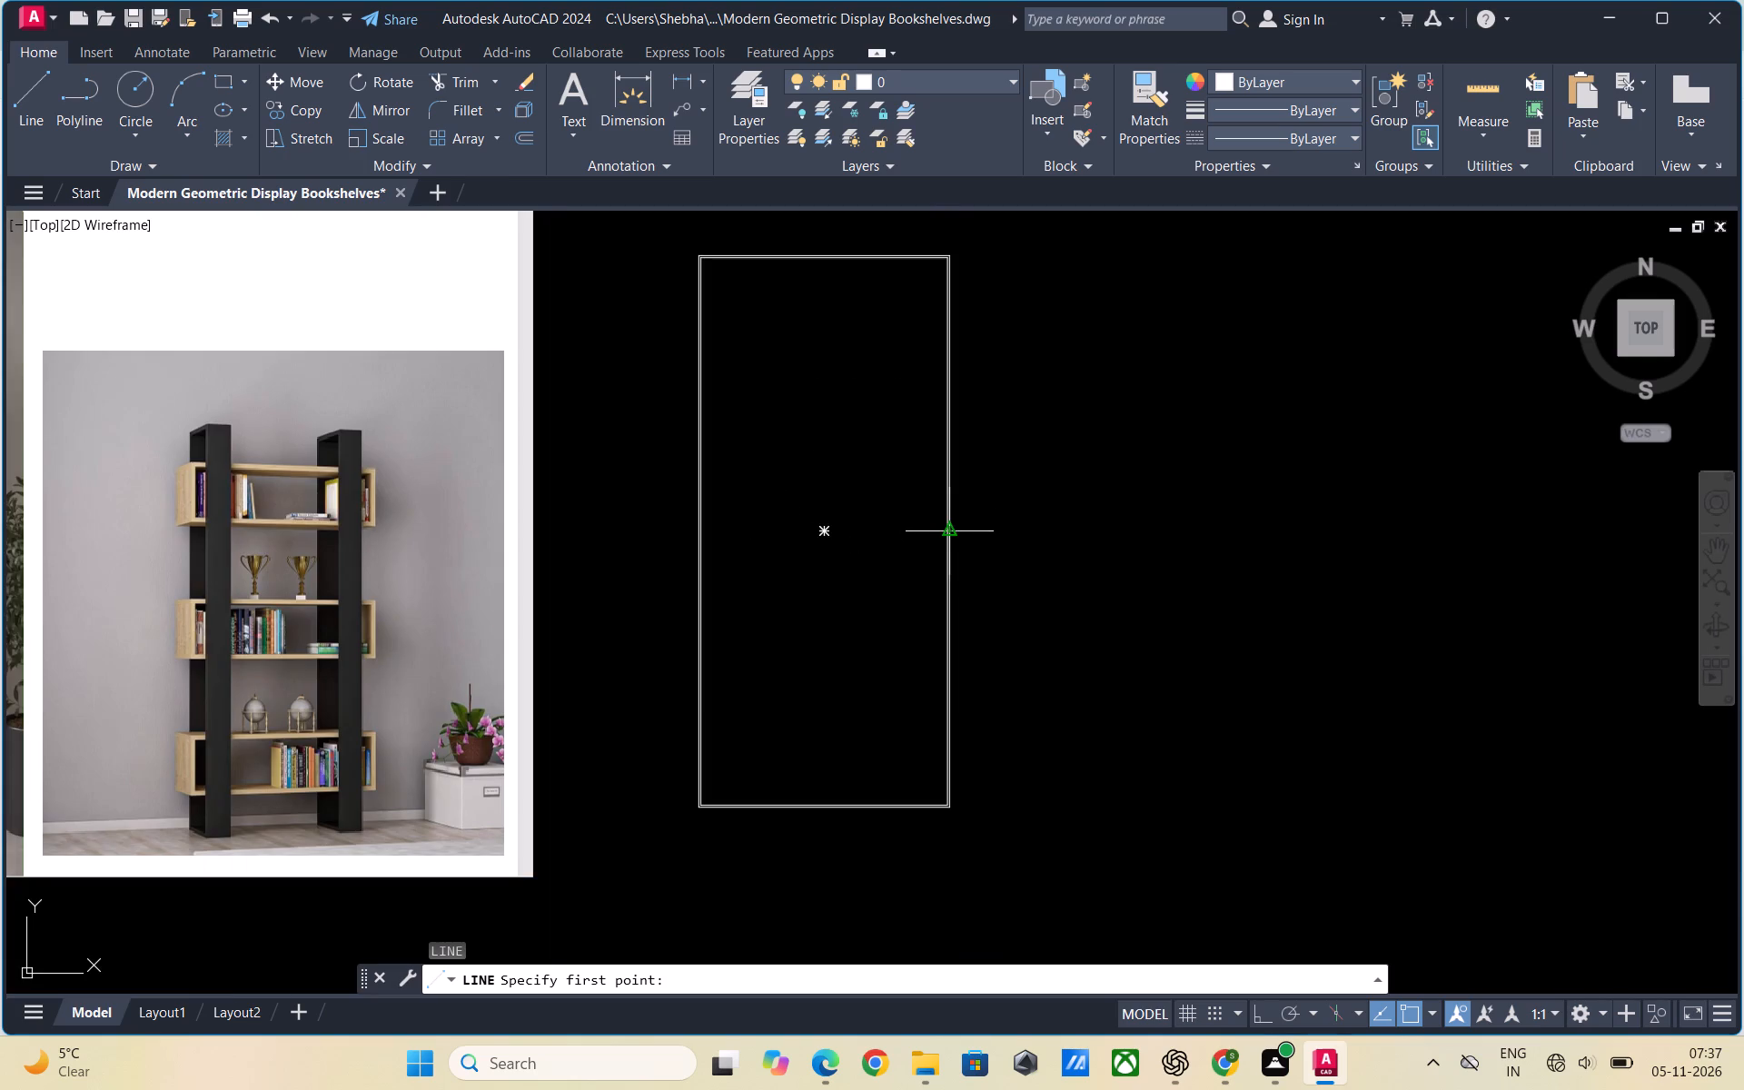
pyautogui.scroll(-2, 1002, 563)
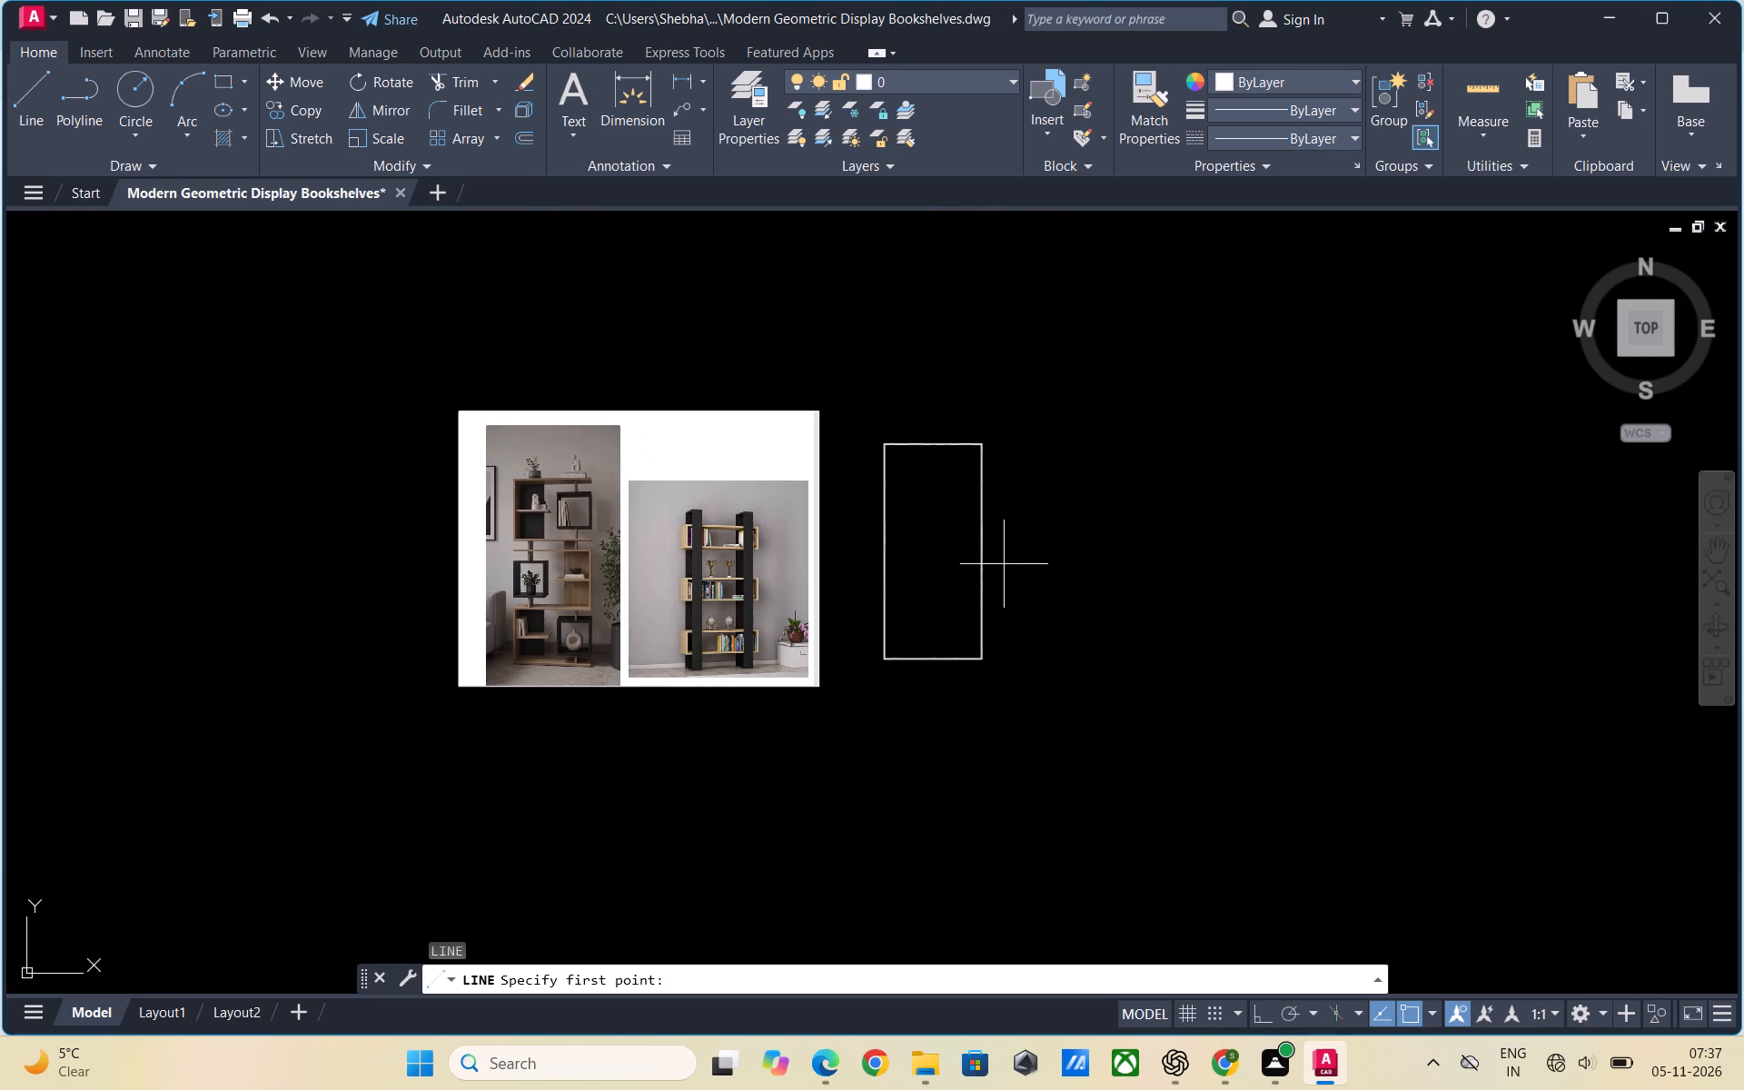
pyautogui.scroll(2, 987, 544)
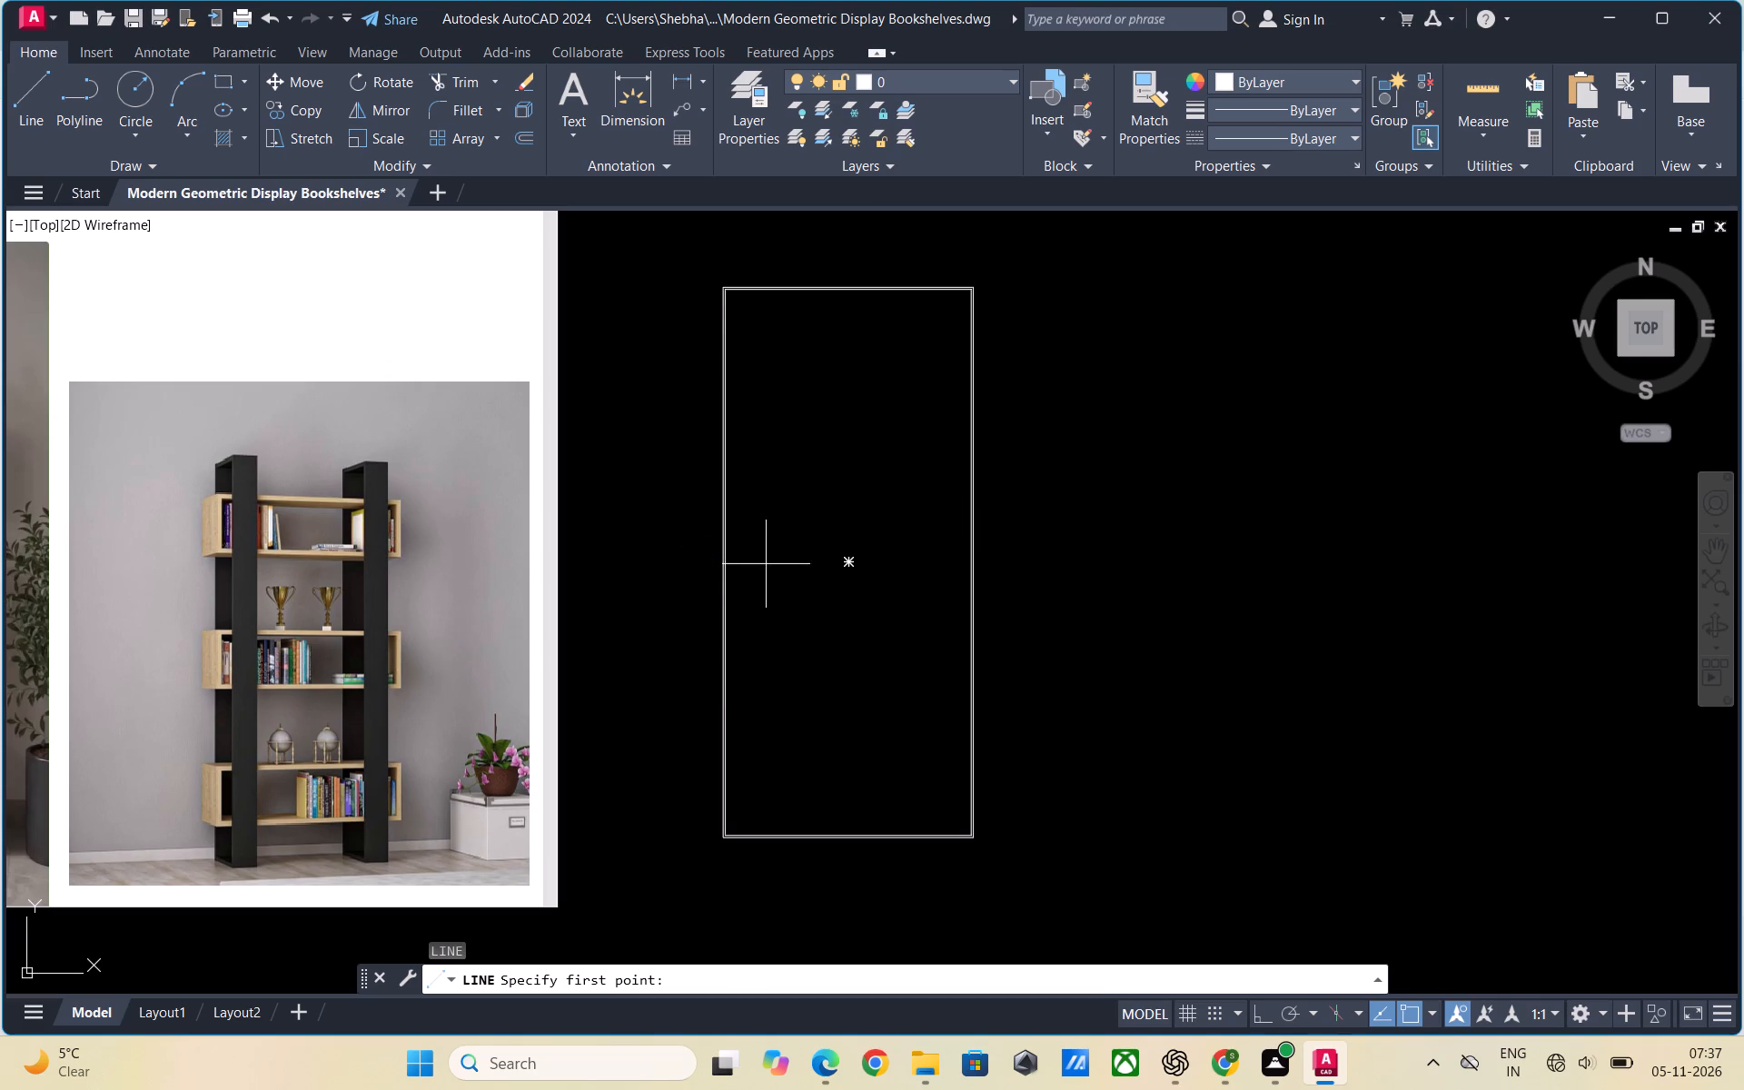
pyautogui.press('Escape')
# Examine the corners and edges of the double-line shelf frame and compare it with the bookshelves in the reference image.
pyautogui.scroll(-1, 867, 602)
pyautogui.scroll(5, 807, 534)
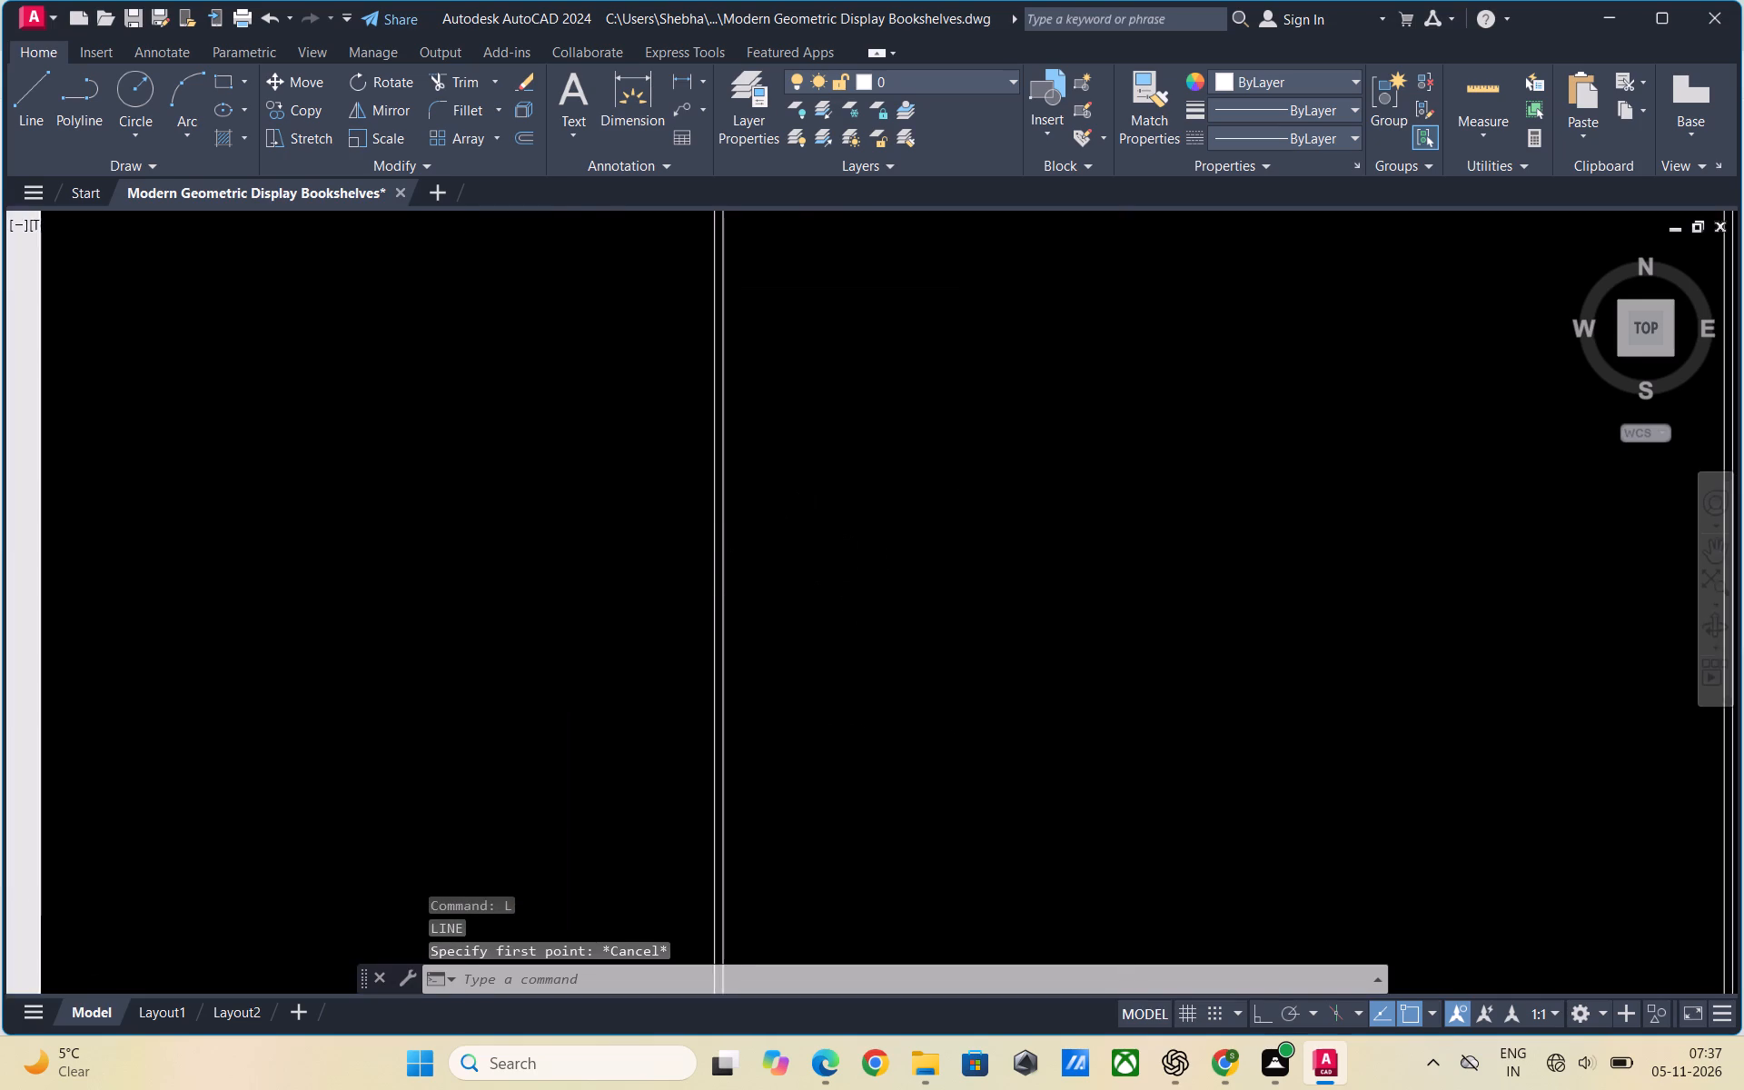
pyautogui.scroll(-3, 691, 607)
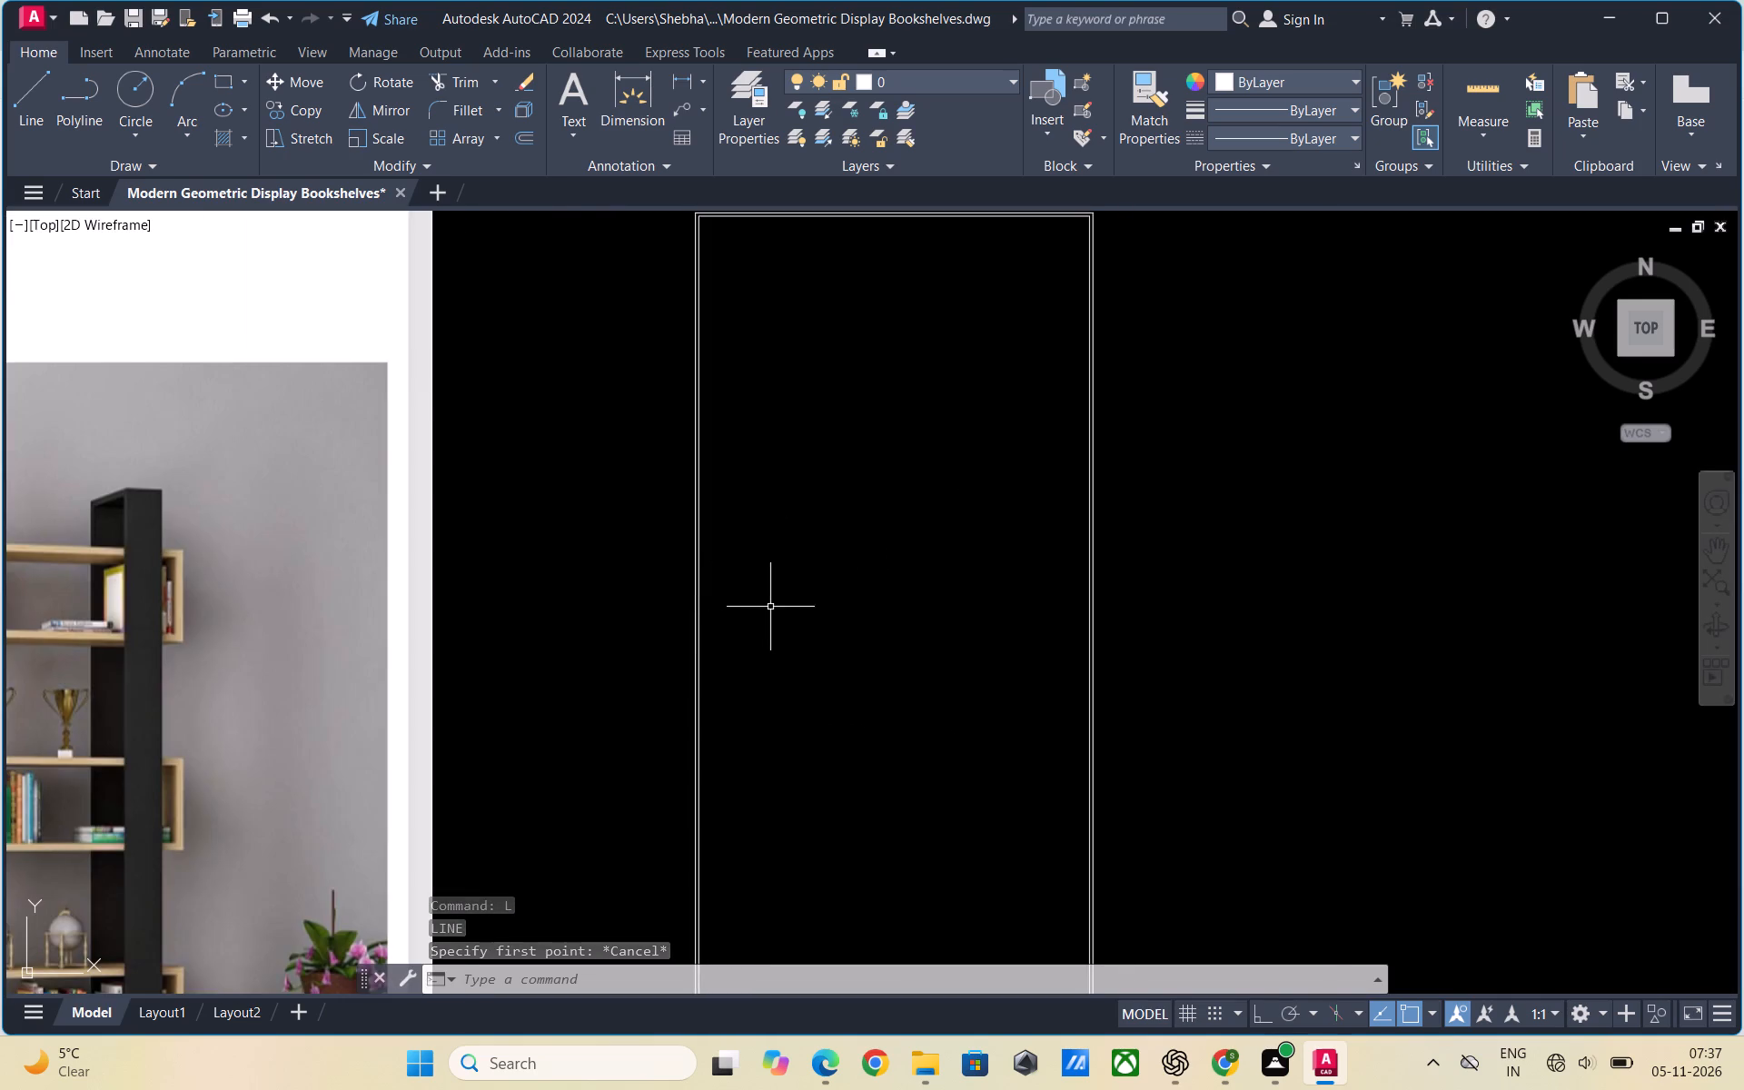
pyautogui.scroll(-1, 772, 600)
pyautogui.scroll(2, 734, 313)
pyautogui.scroll(2, 728, 409)
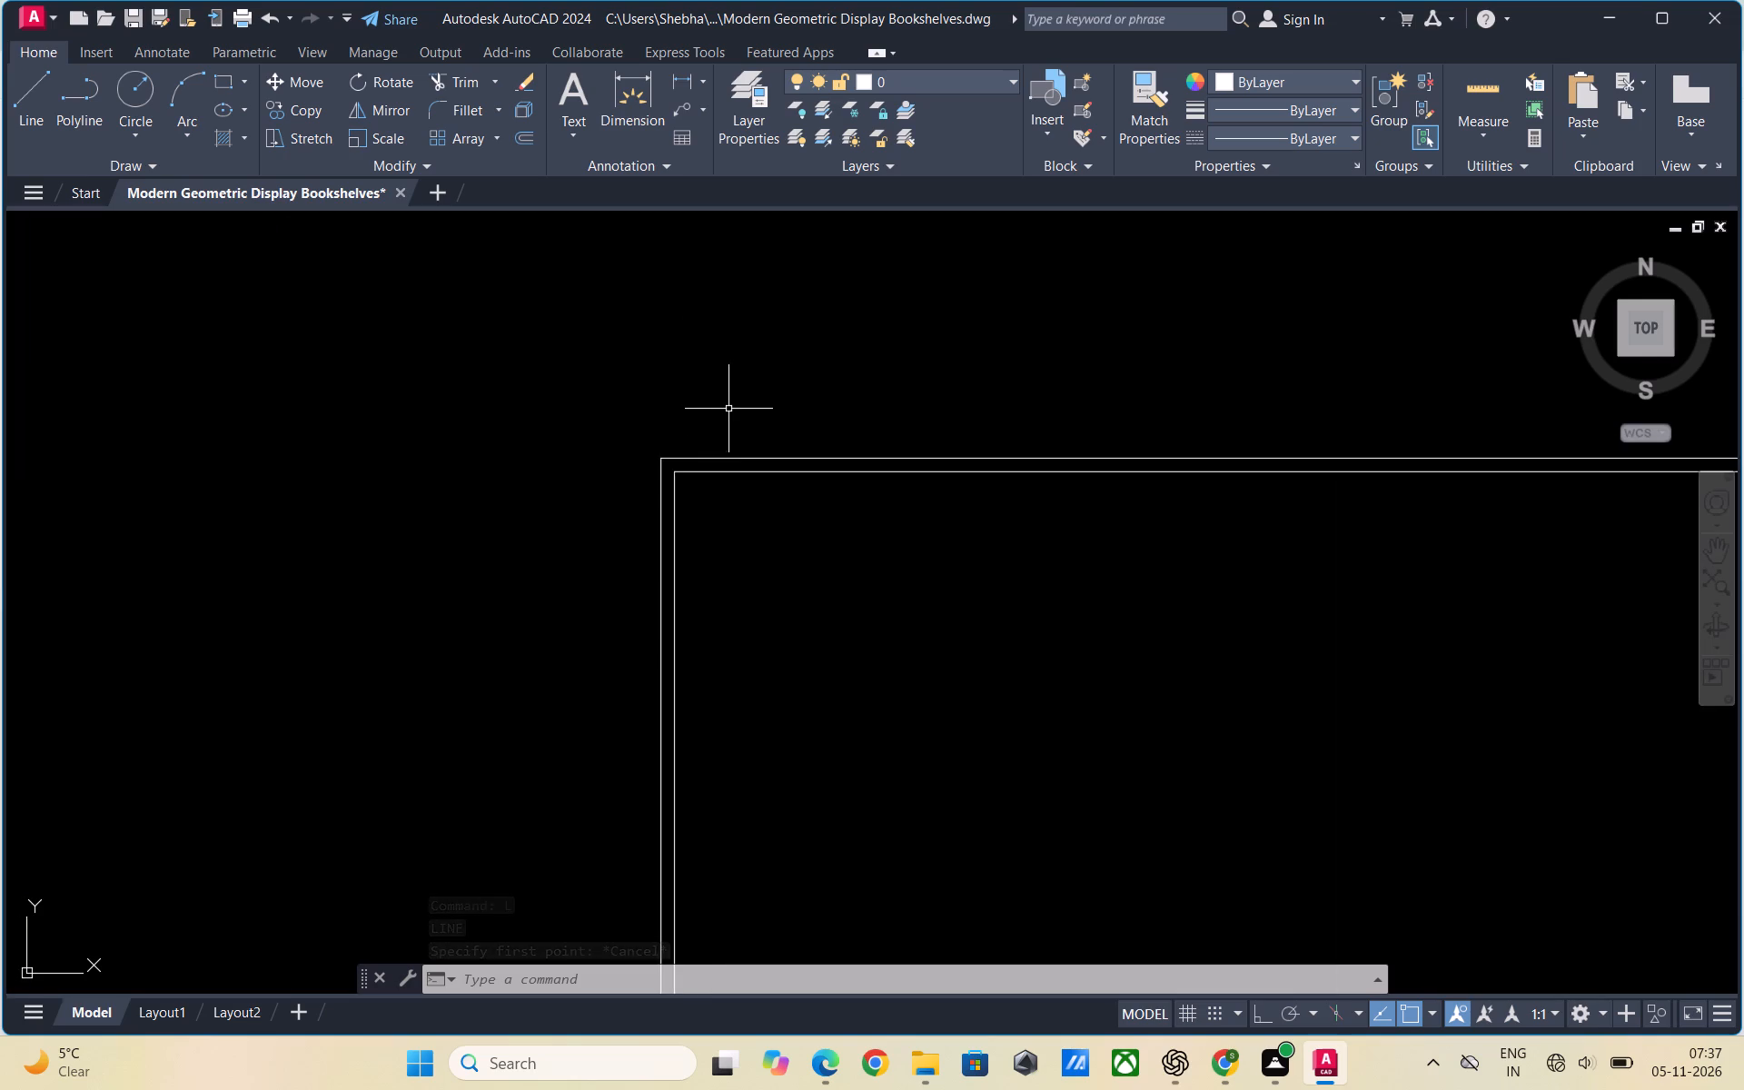
pyautogui.scroll(3, 717, 441)
pyautogui.scroll(-6, 559, 395)
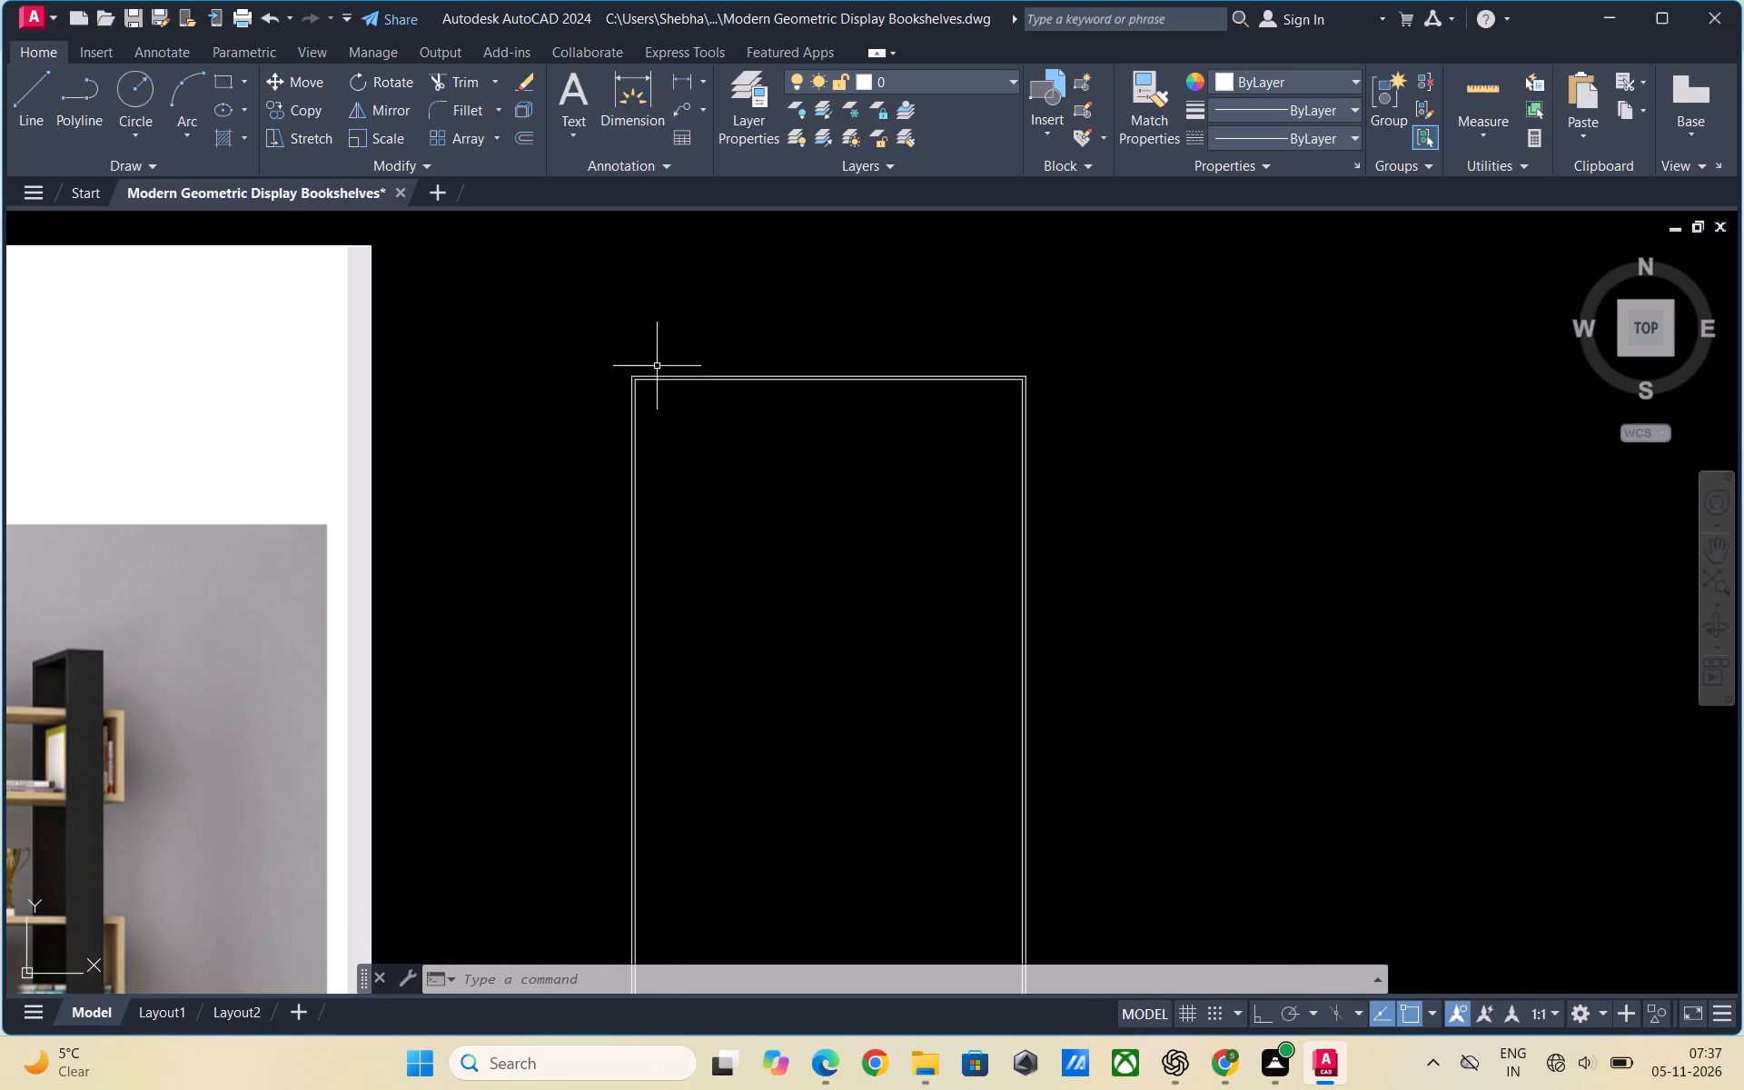
pyautogui.scroll(2, 1064, 472)
pyautogui.scroll(-3, 1063, 452)
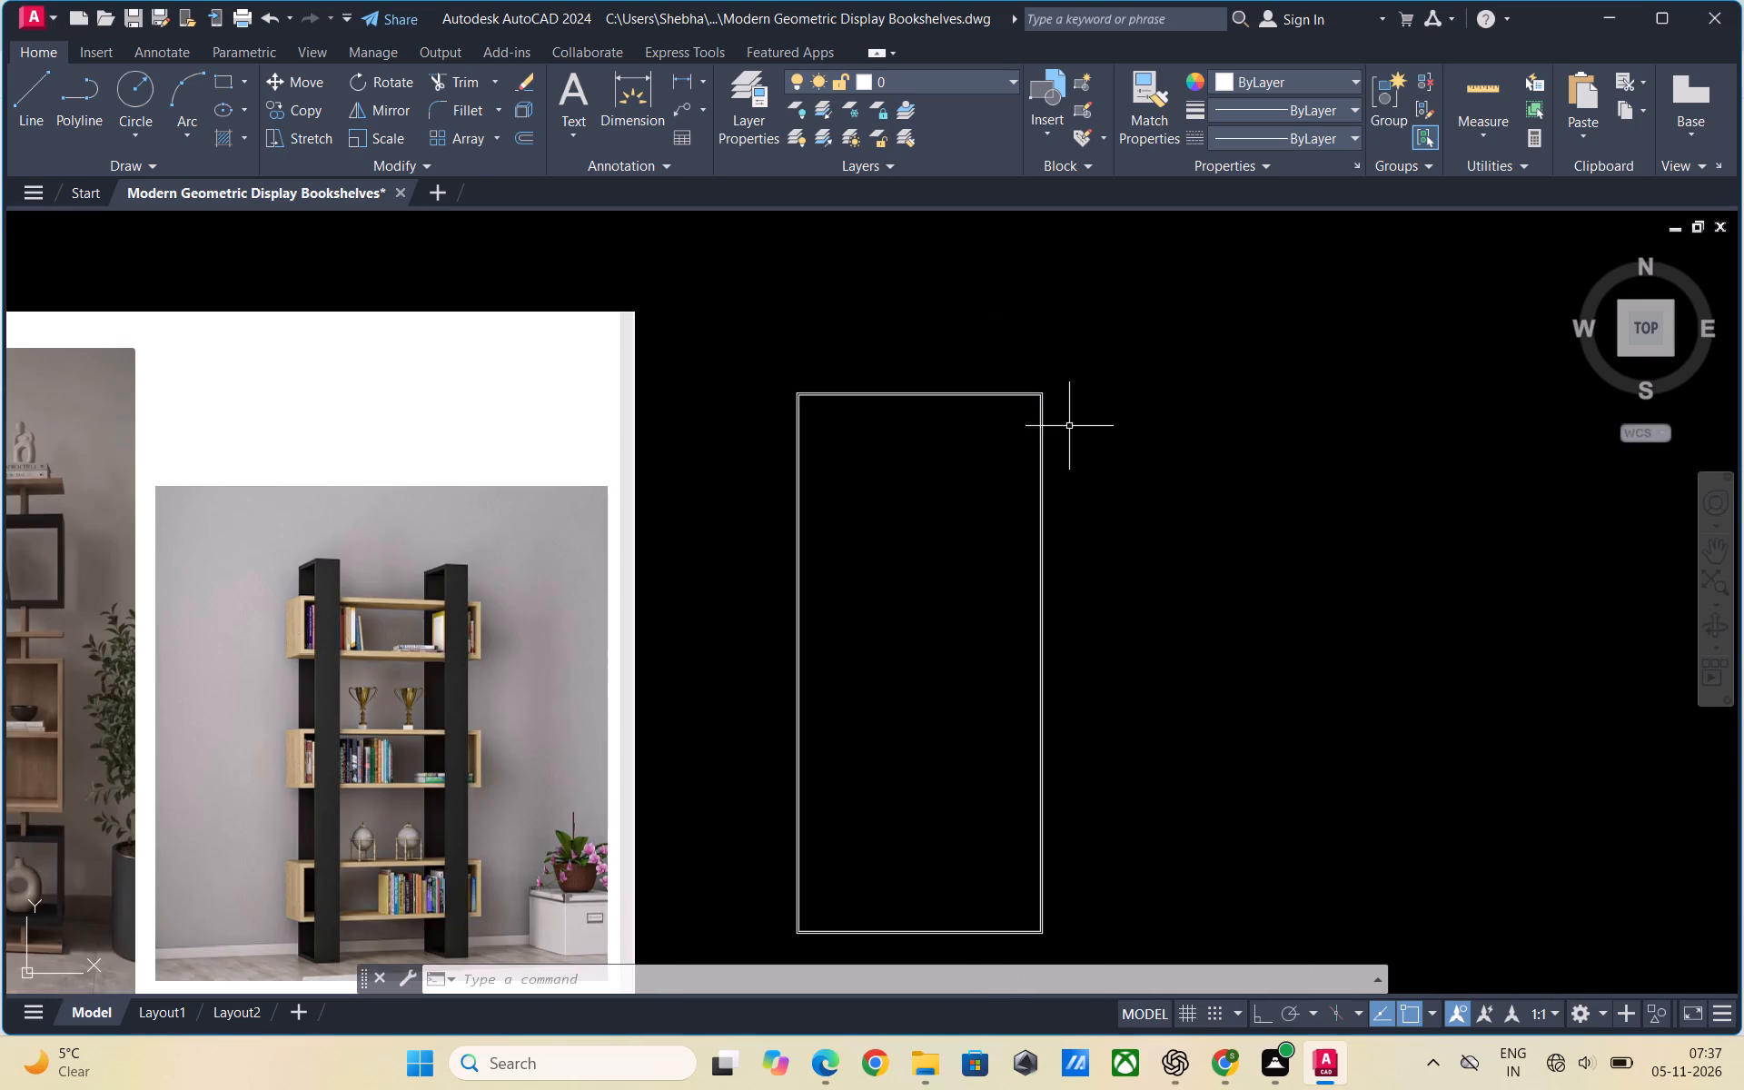
pyautogui.scroll(-1, 1009, 327)
pyautogui.scroll(2, 949, 588)
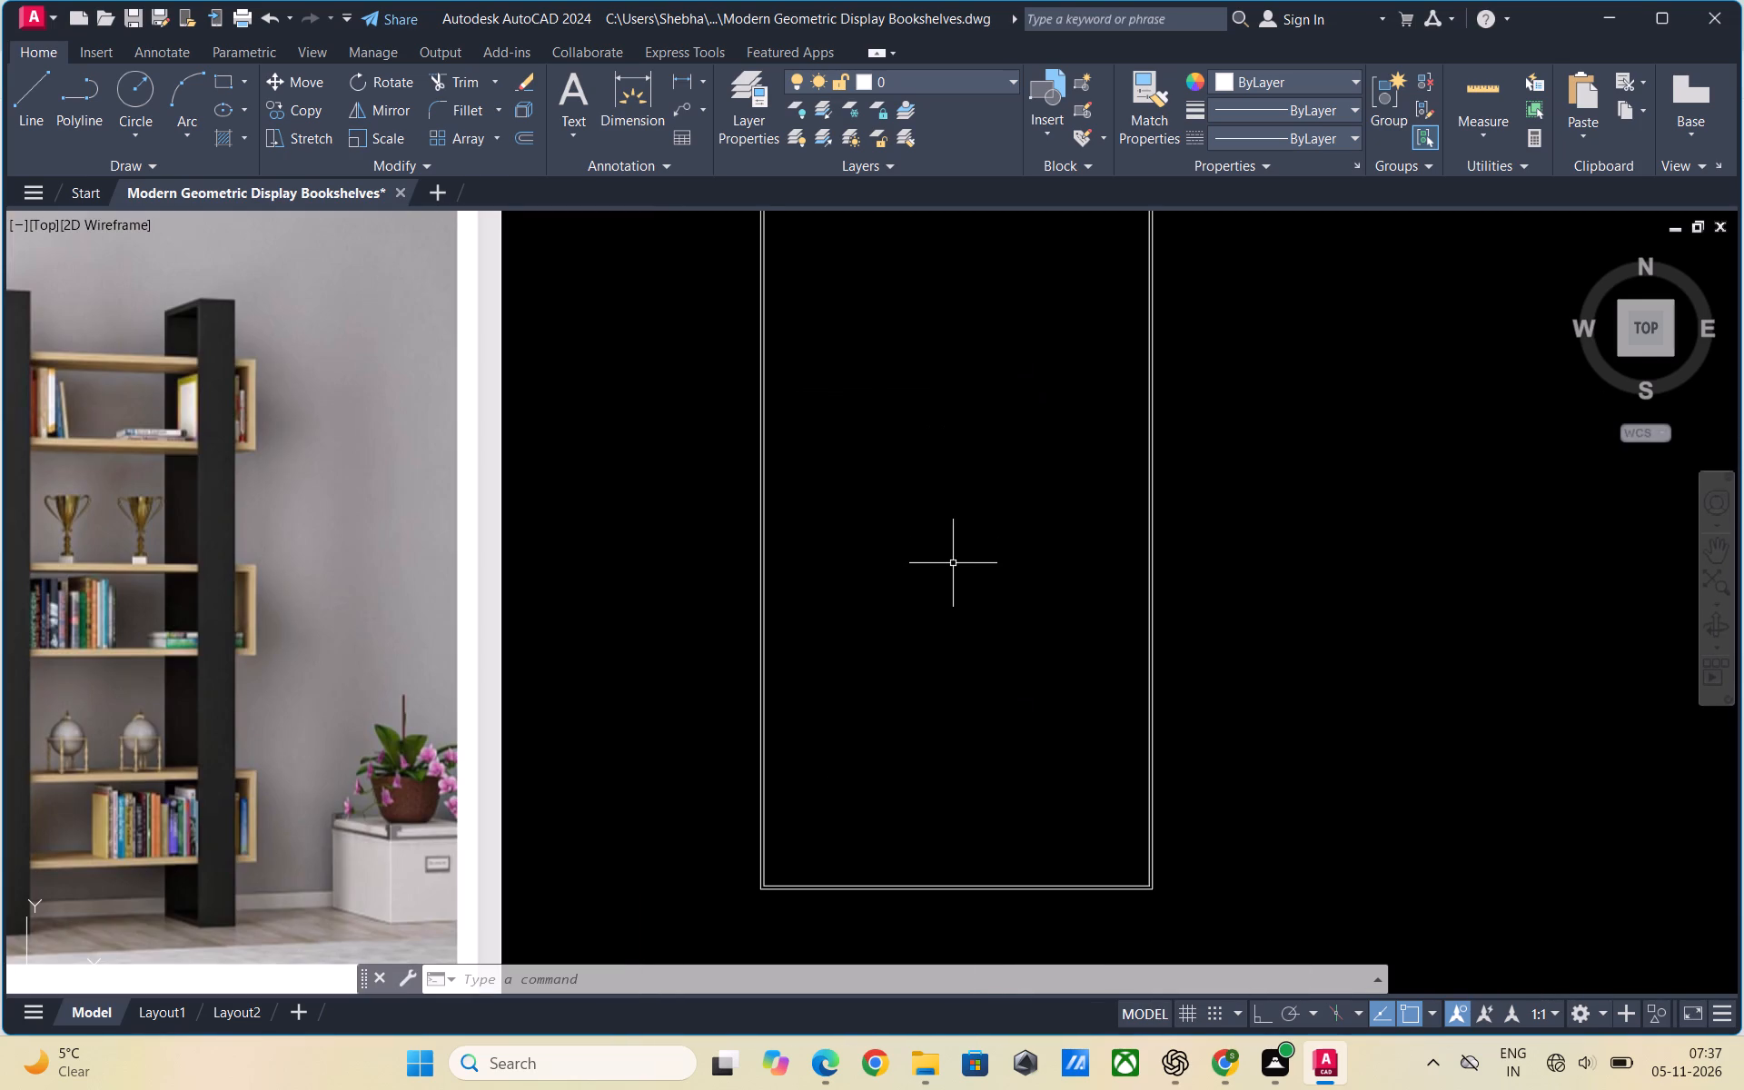
pyautogui.scroll(-1, 857, 540)
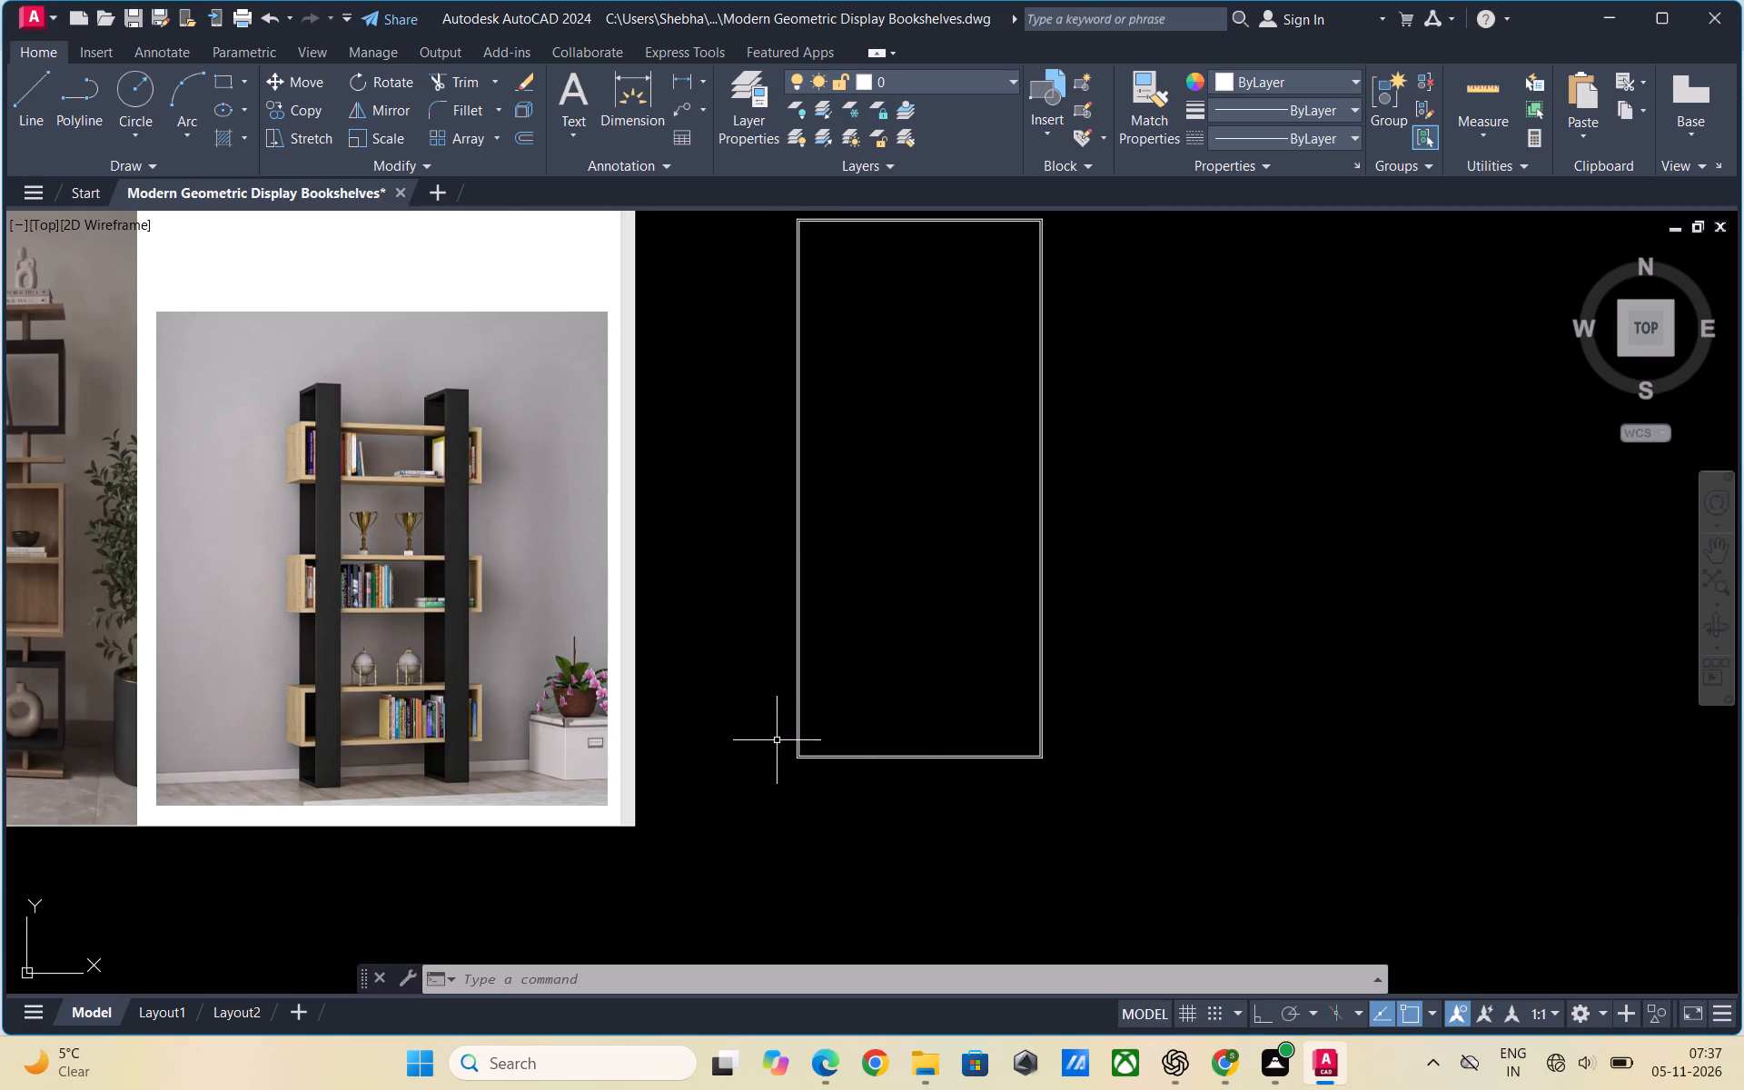
pyautogui.scroll(2, 773, 732)
pyautogui.scroll(-1, 788, 742)
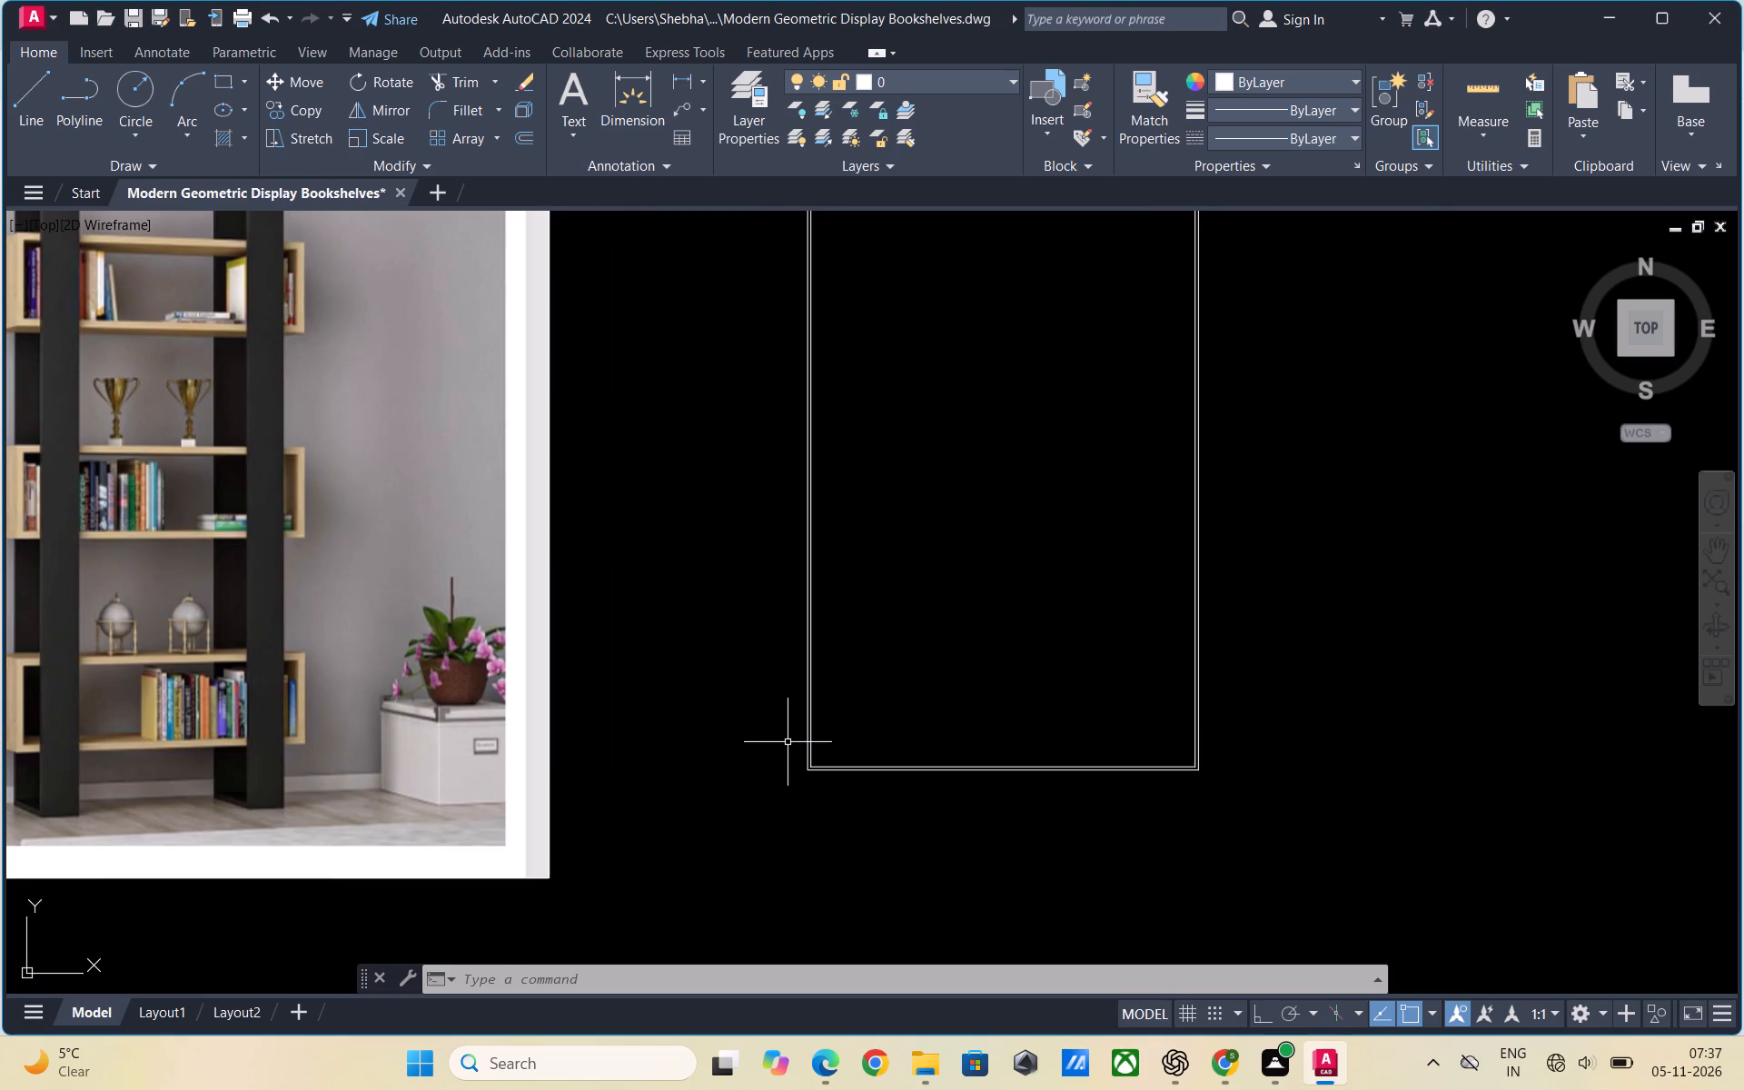
pyautogui.scroll(-1, 873, 738)
pyautogui.scroll(1, 850, 743)
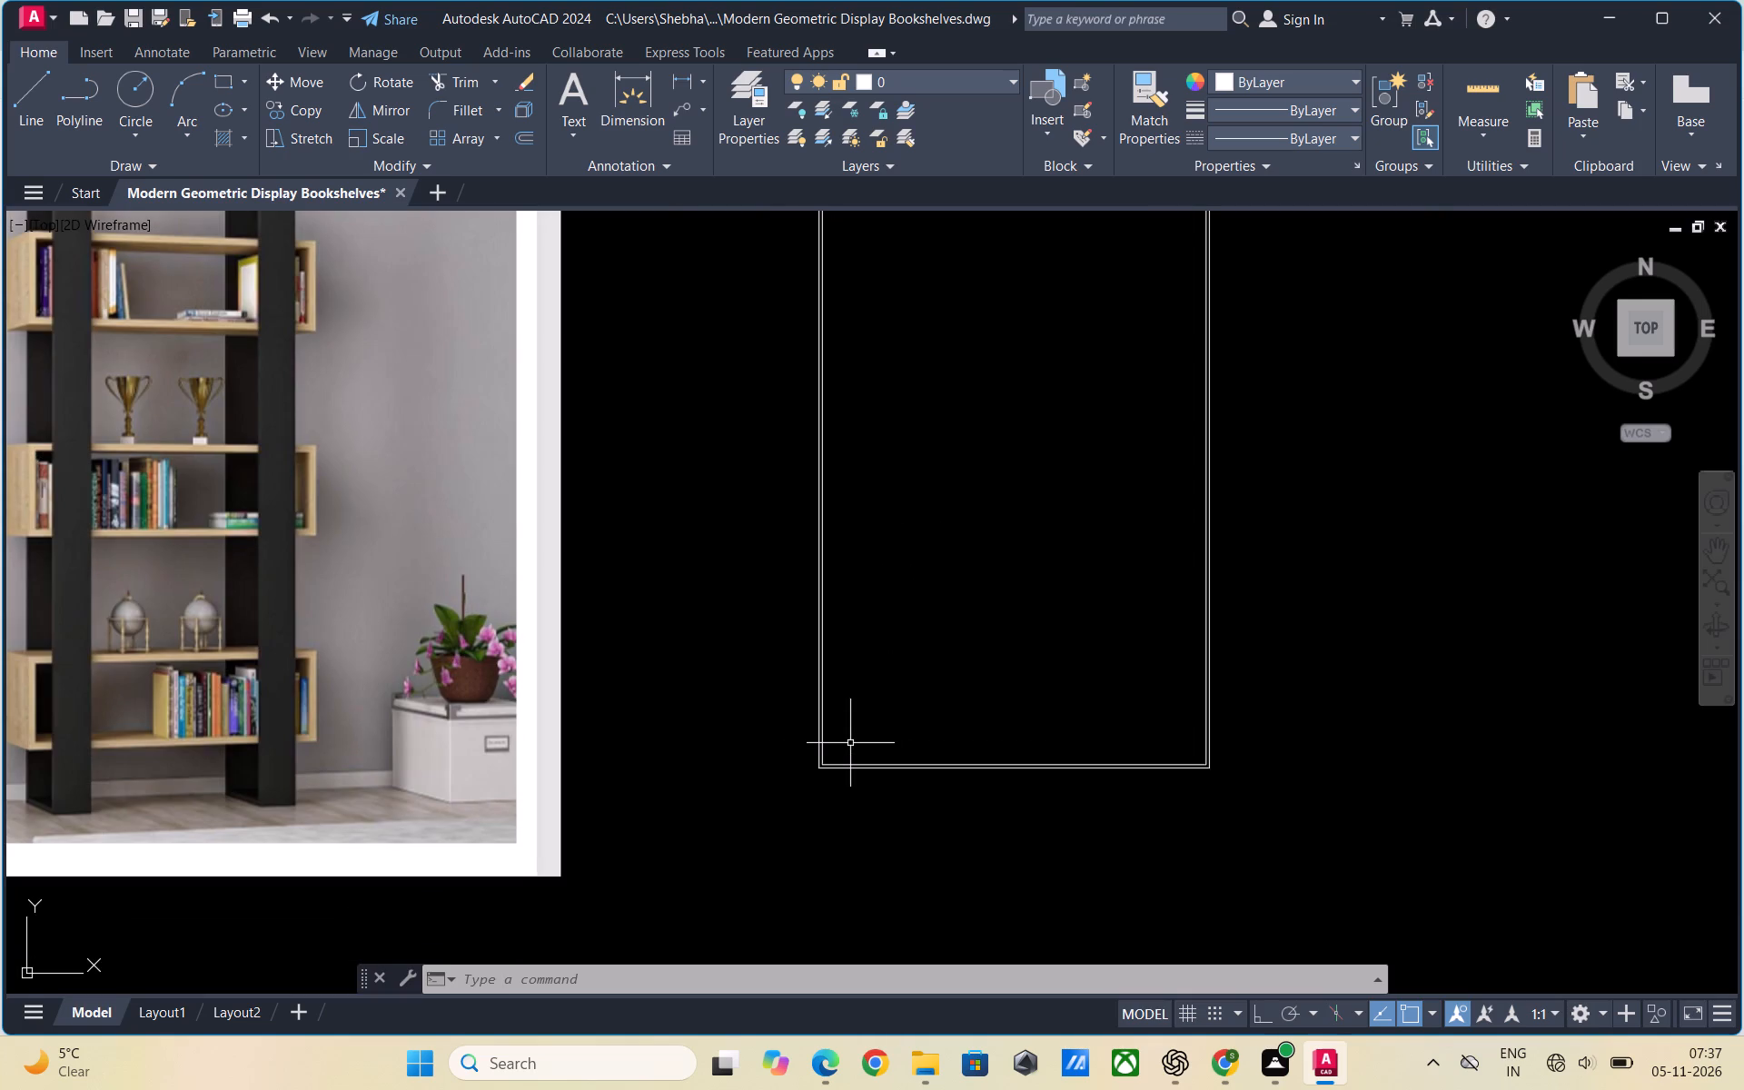
pyautogui.scroll(-1, 846, 743)
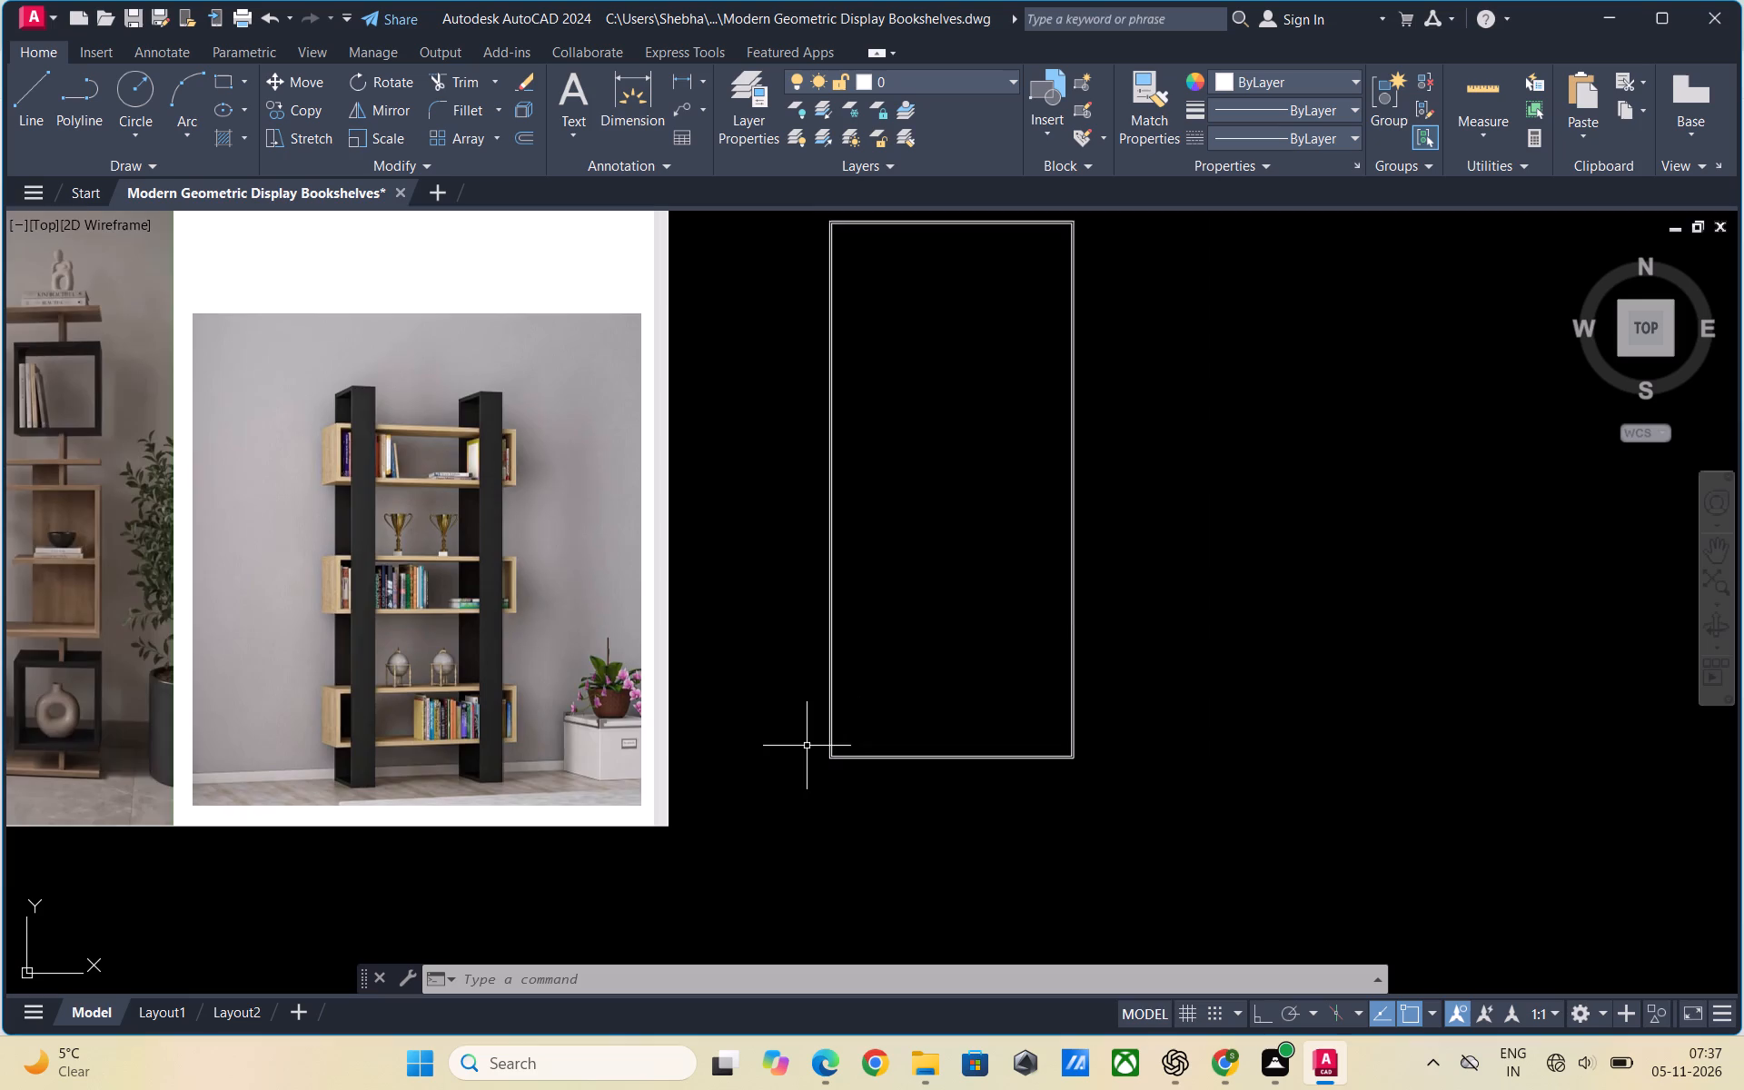
pyautogui.scroll(1, 799, 746)
pyautogui.scroll(-1, 797, 736)
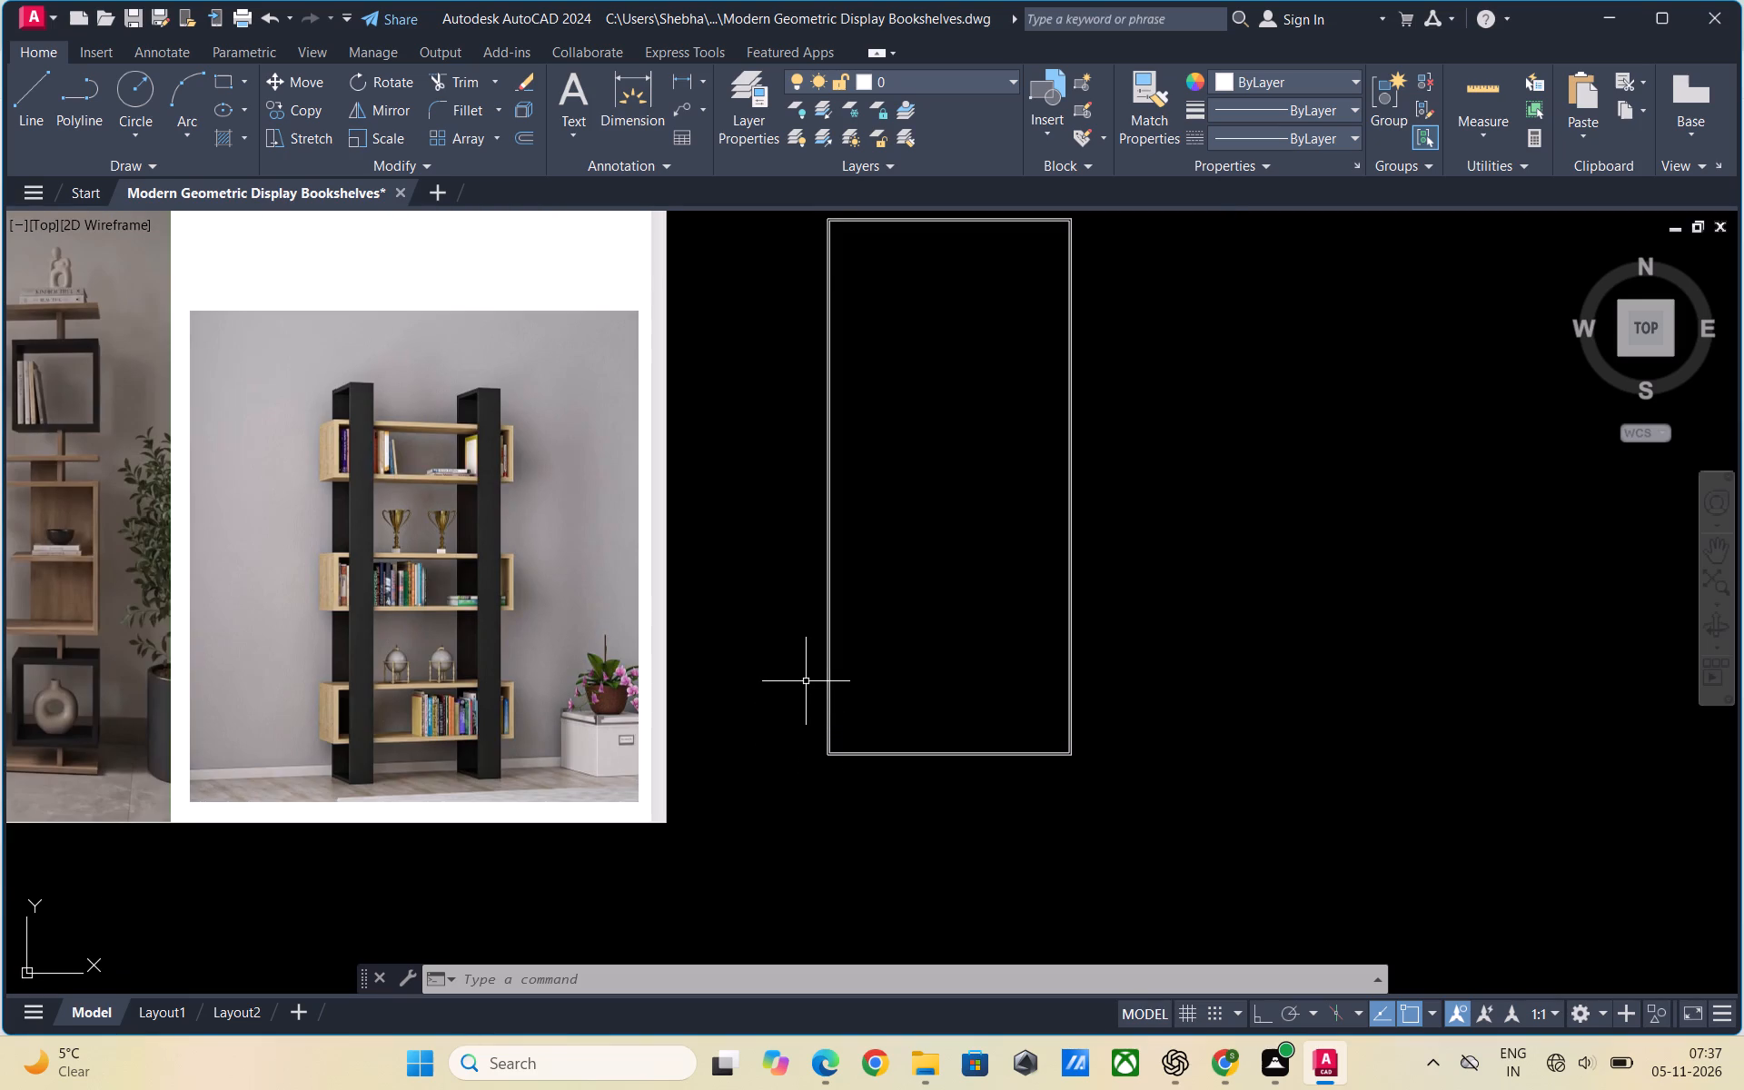
pyautogui.scroll(1, 806, 685)
pyautogui.scroll(-1, 806, 685)
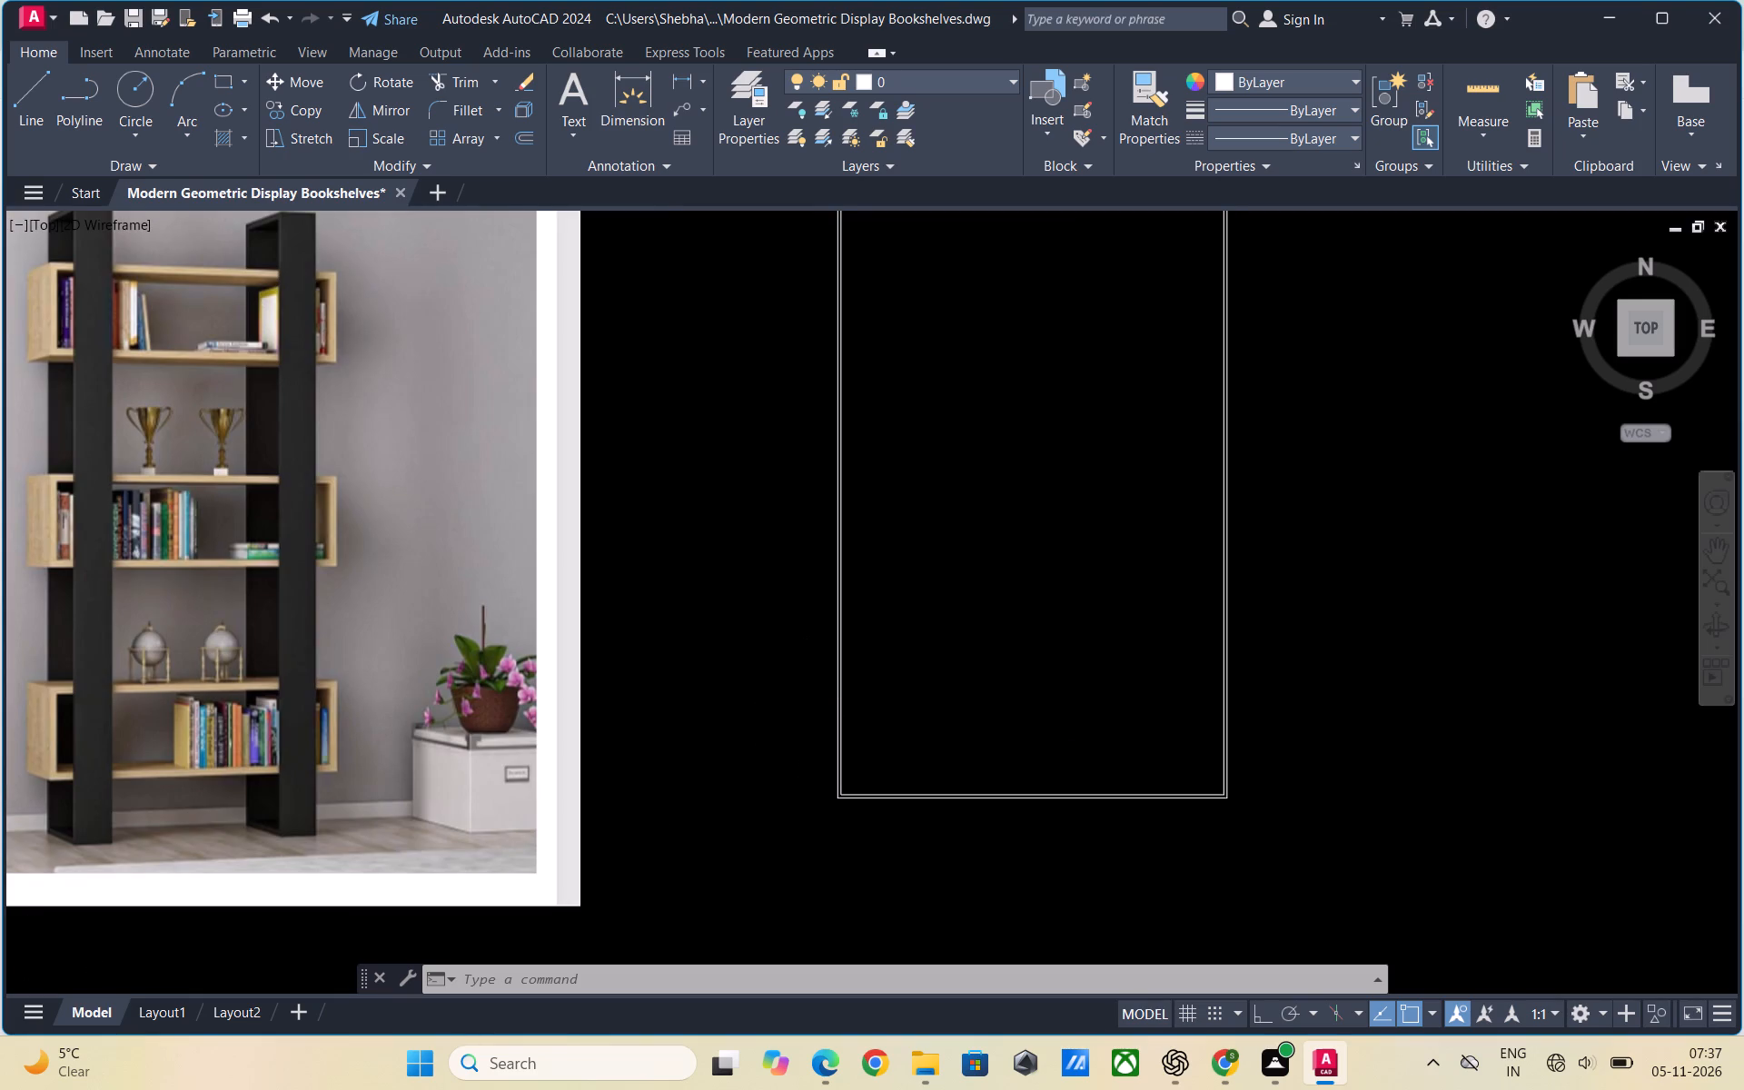
pyautogui.scroll(-1, 794, 665)
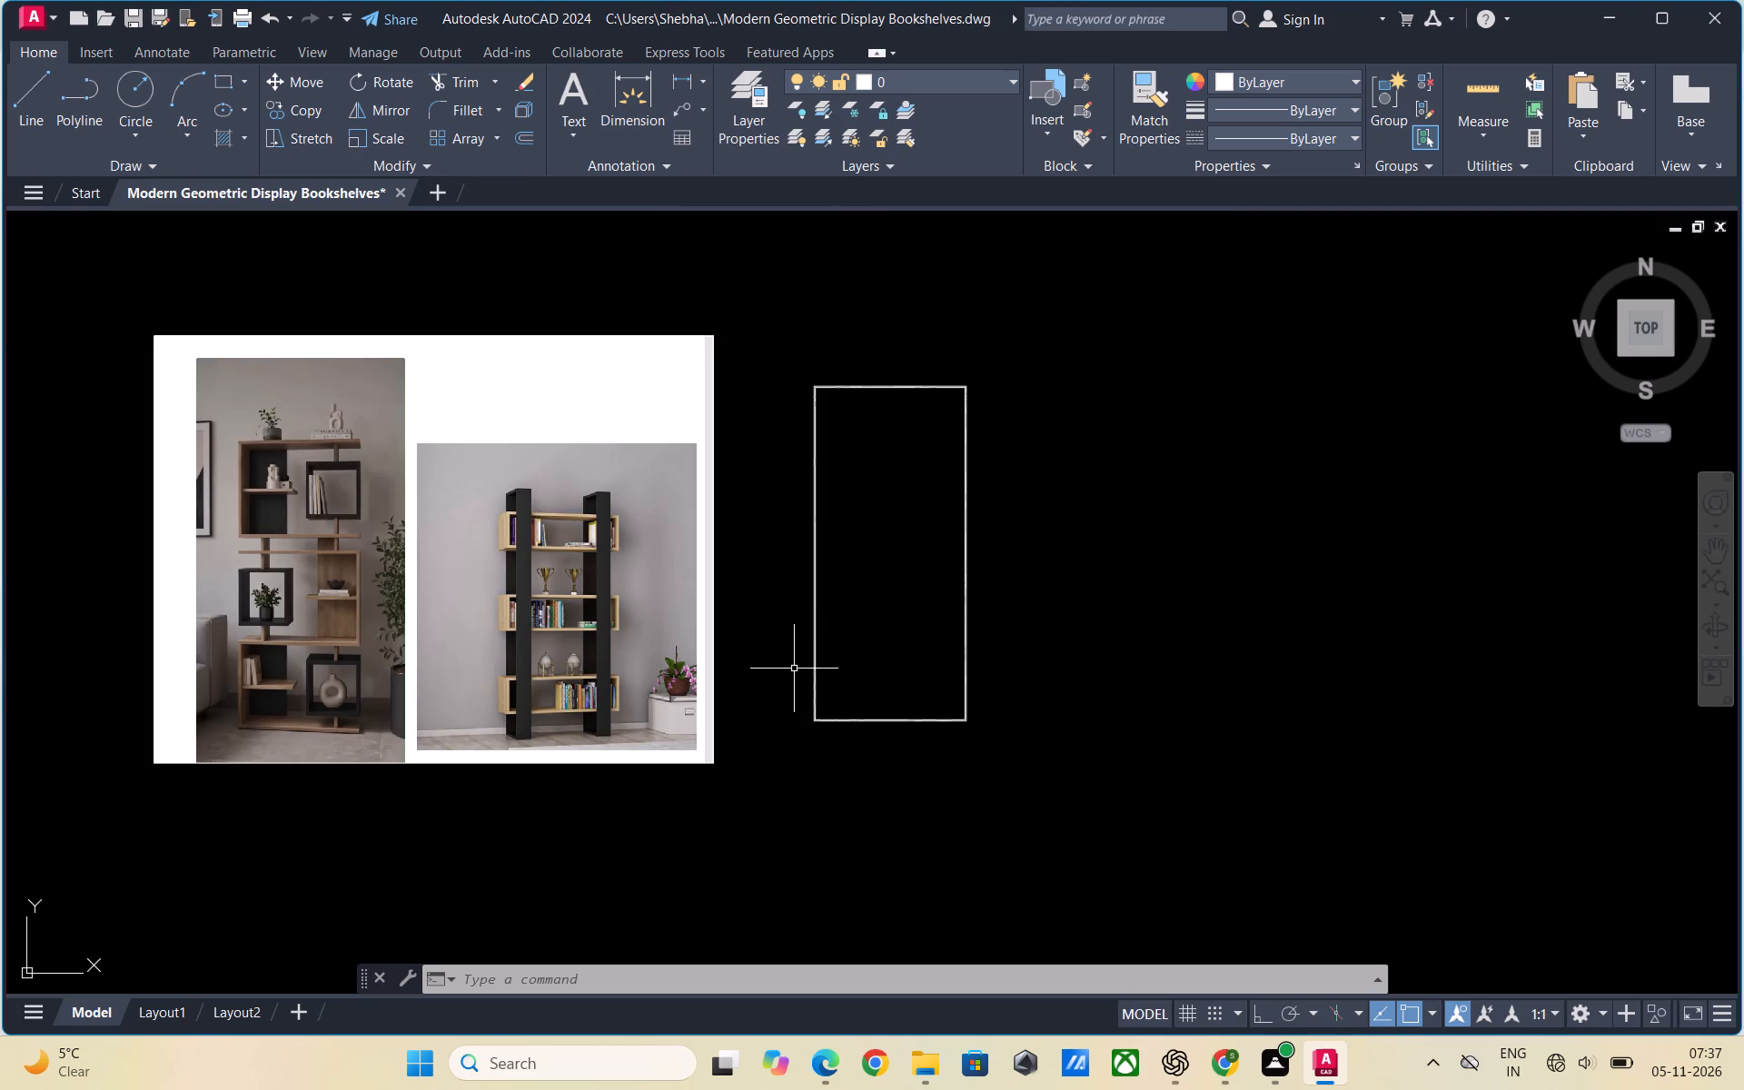
pyautogui.scroll(1, 794, 665)
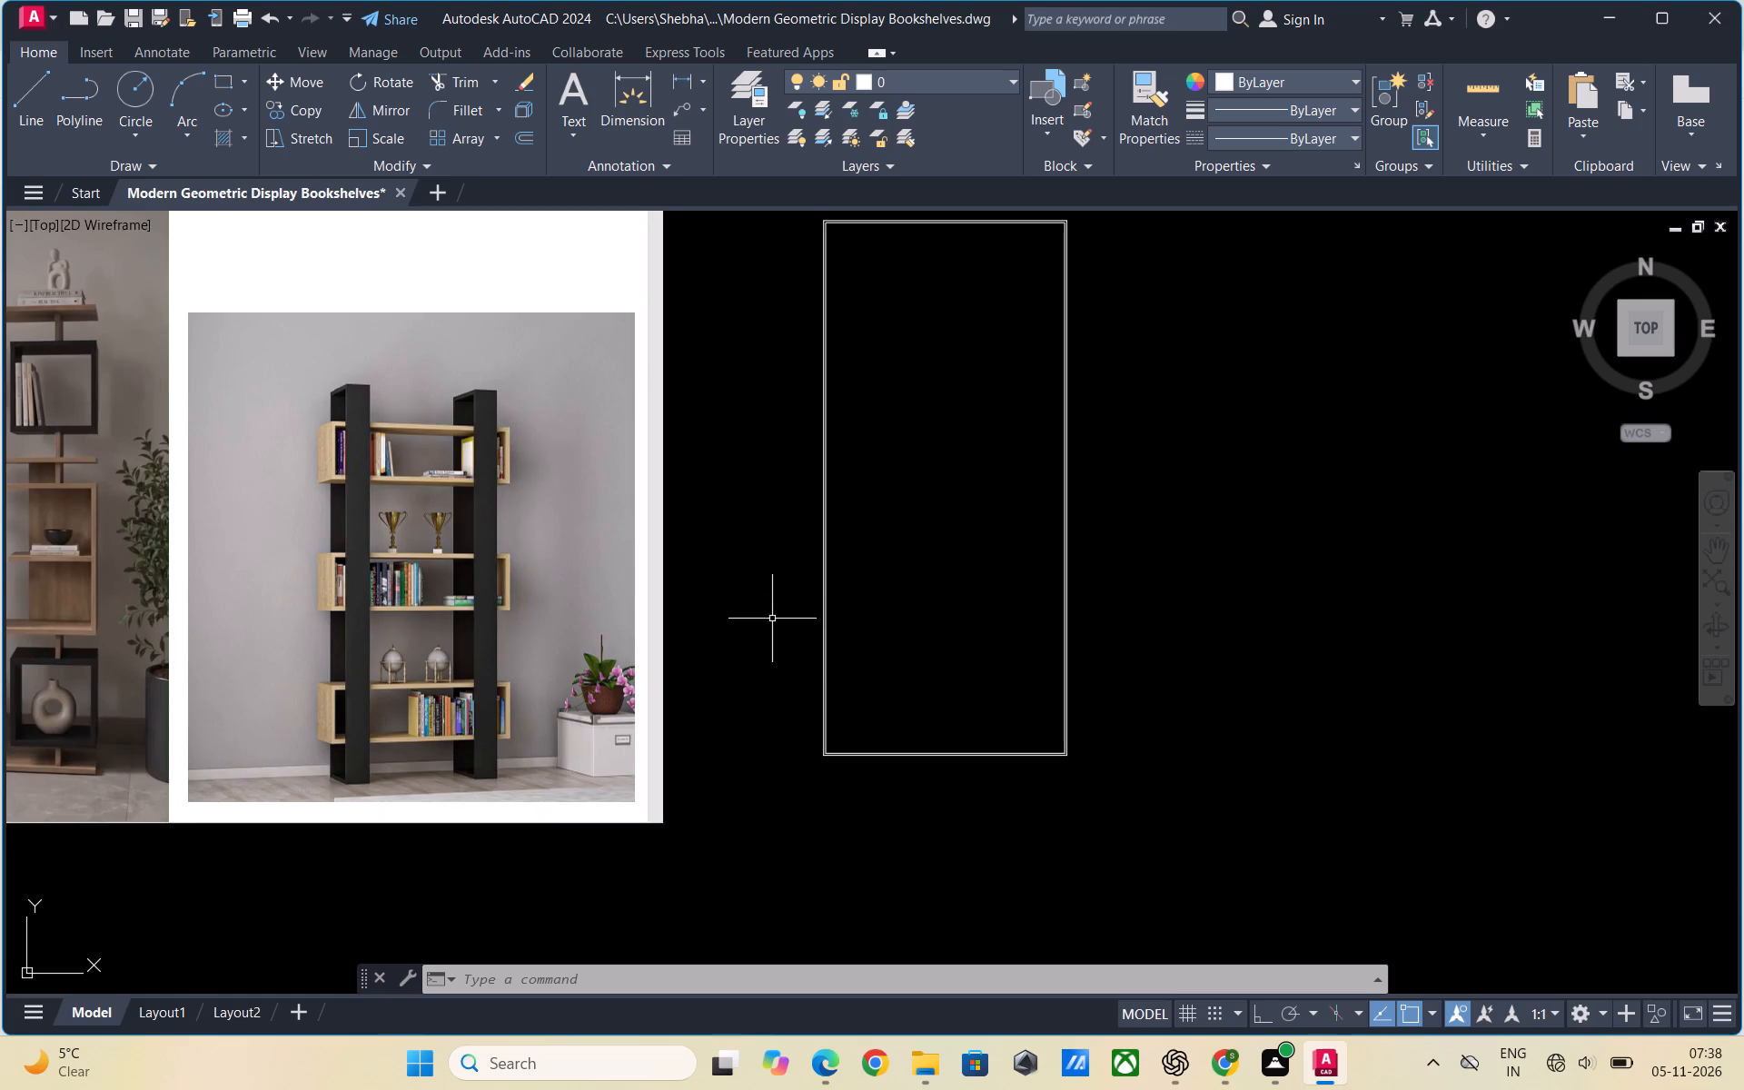
pyautogui.scroll(-1, 772, 619)
pyautogui.scroll(1, 773, 629)
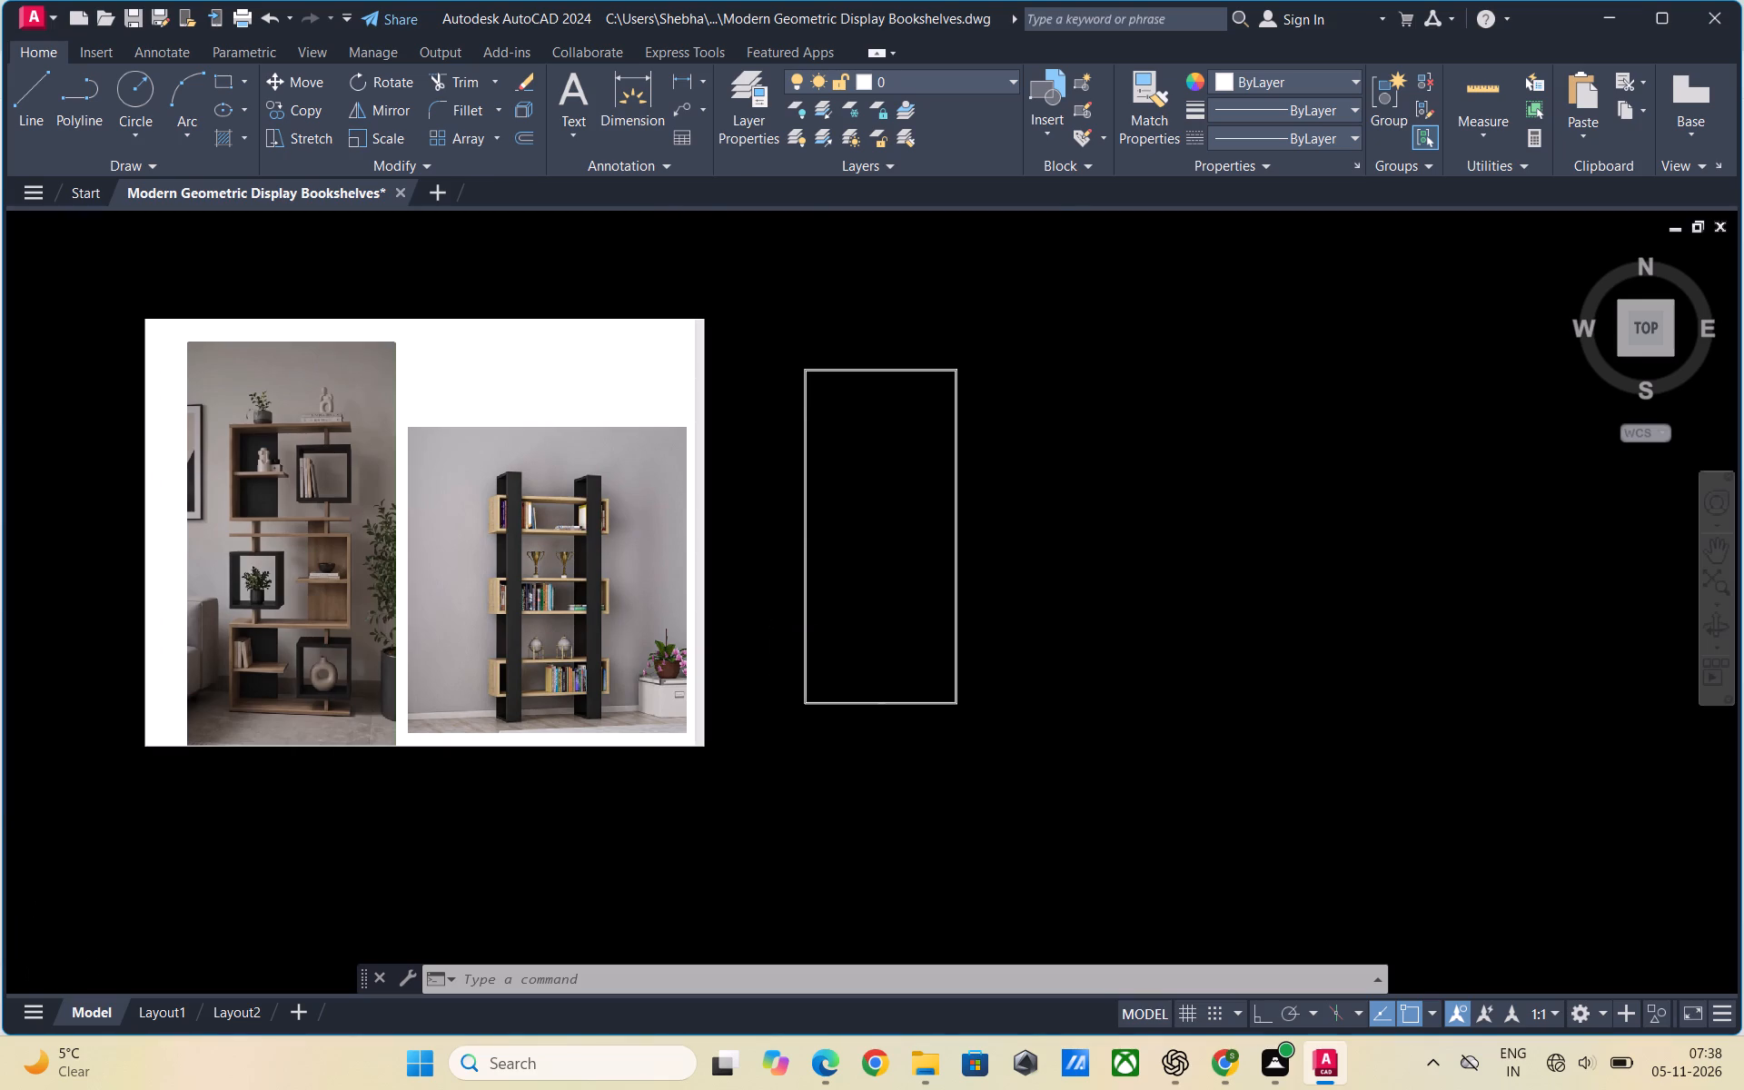
pyautogui.scroll(1, 880, 635)
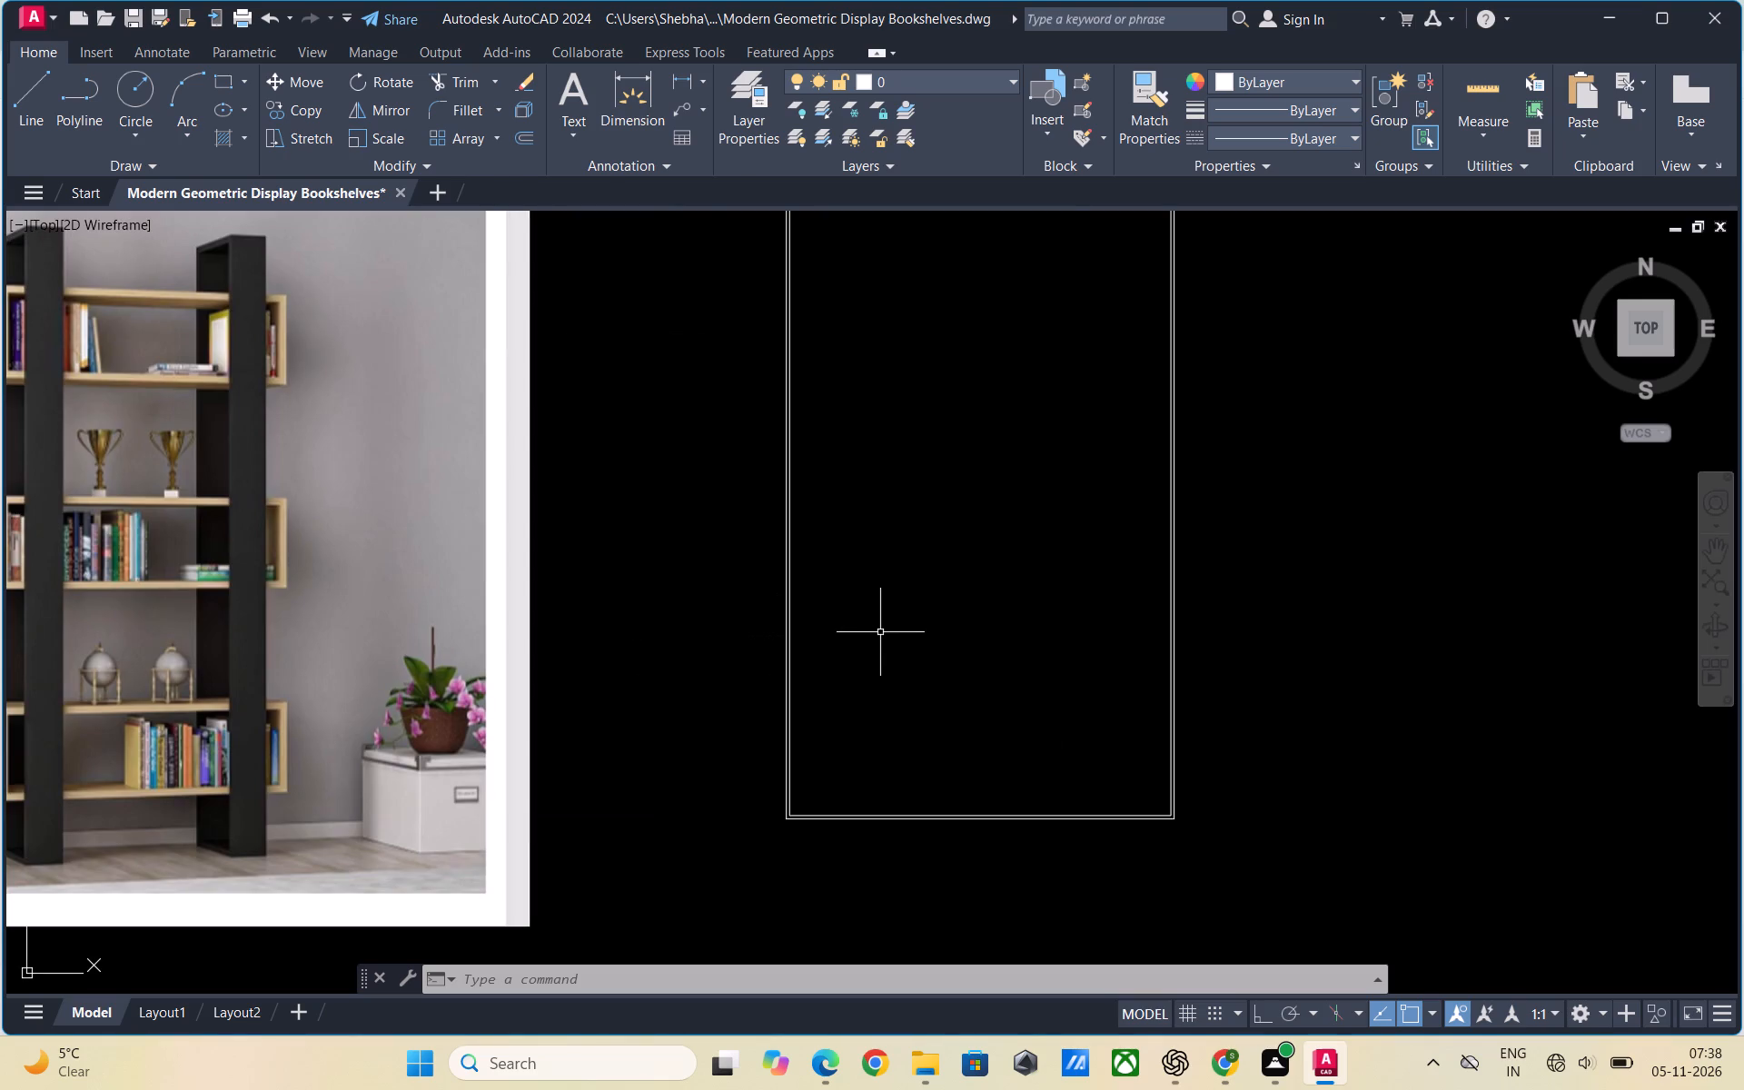
pyautogui.scroll(-2, 880, 631)
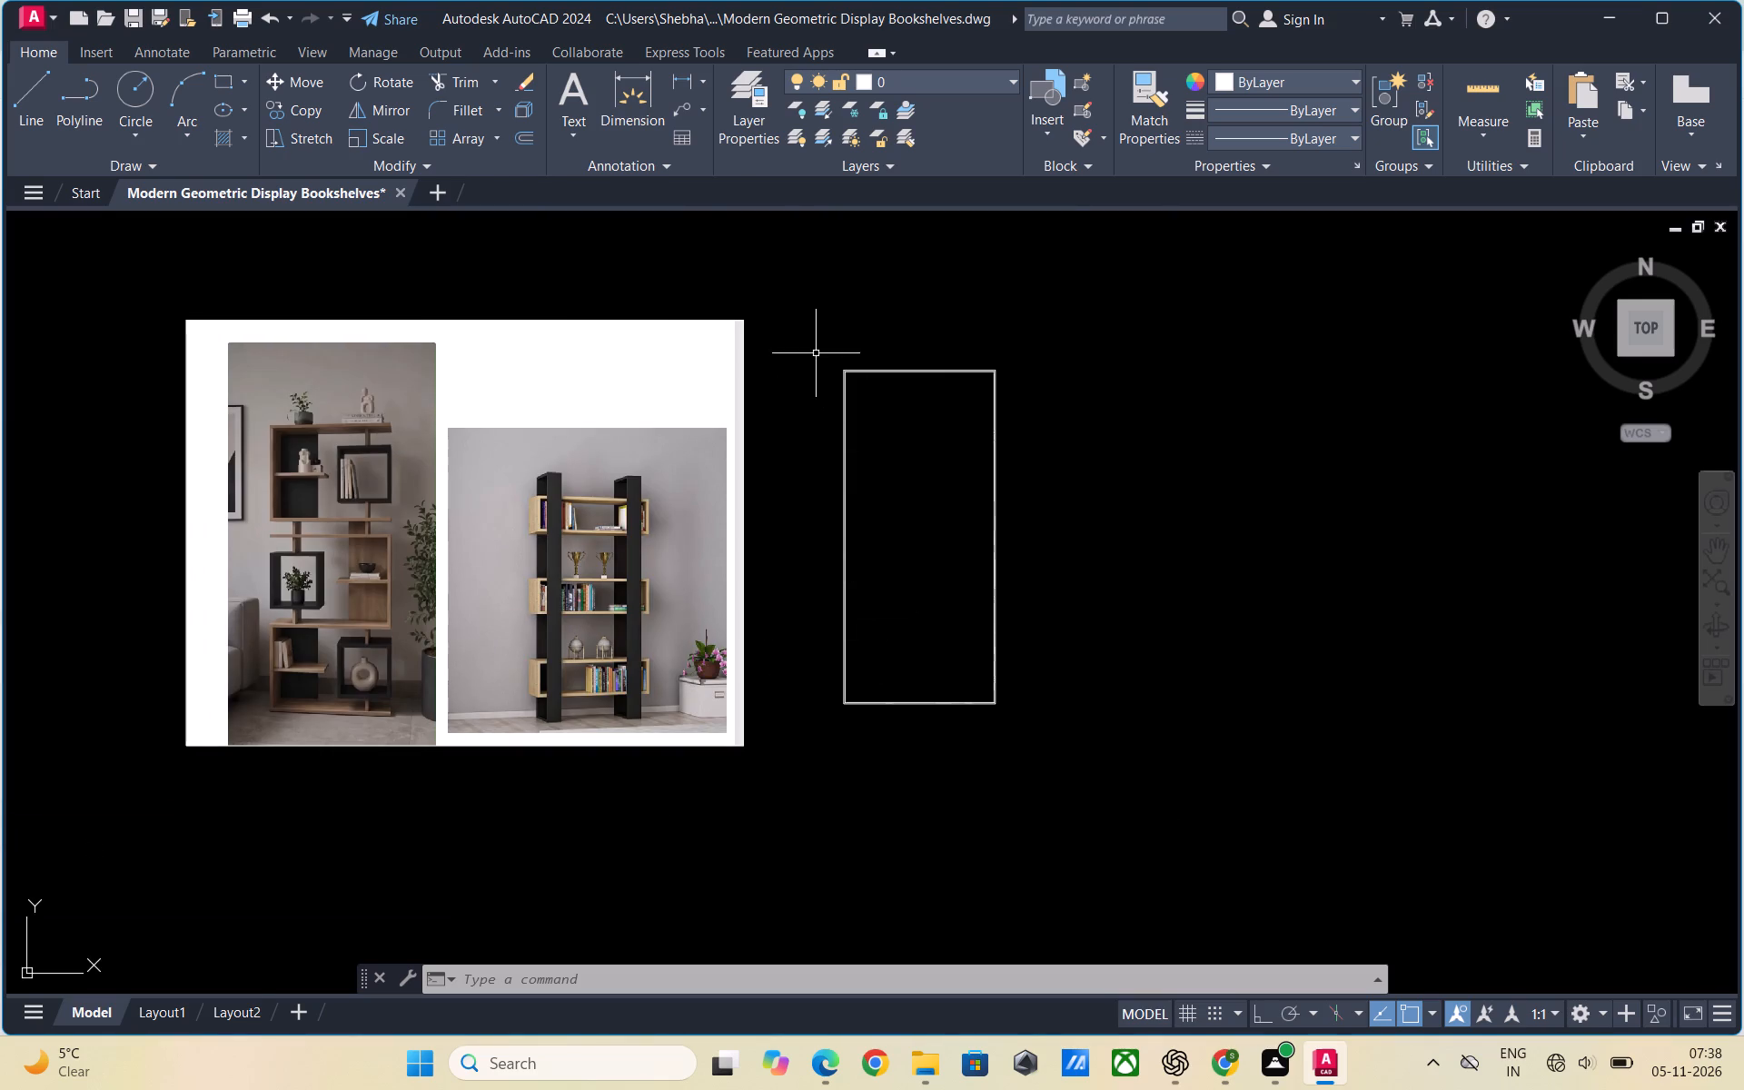
pyautogui.scroll(1, 816, 352)
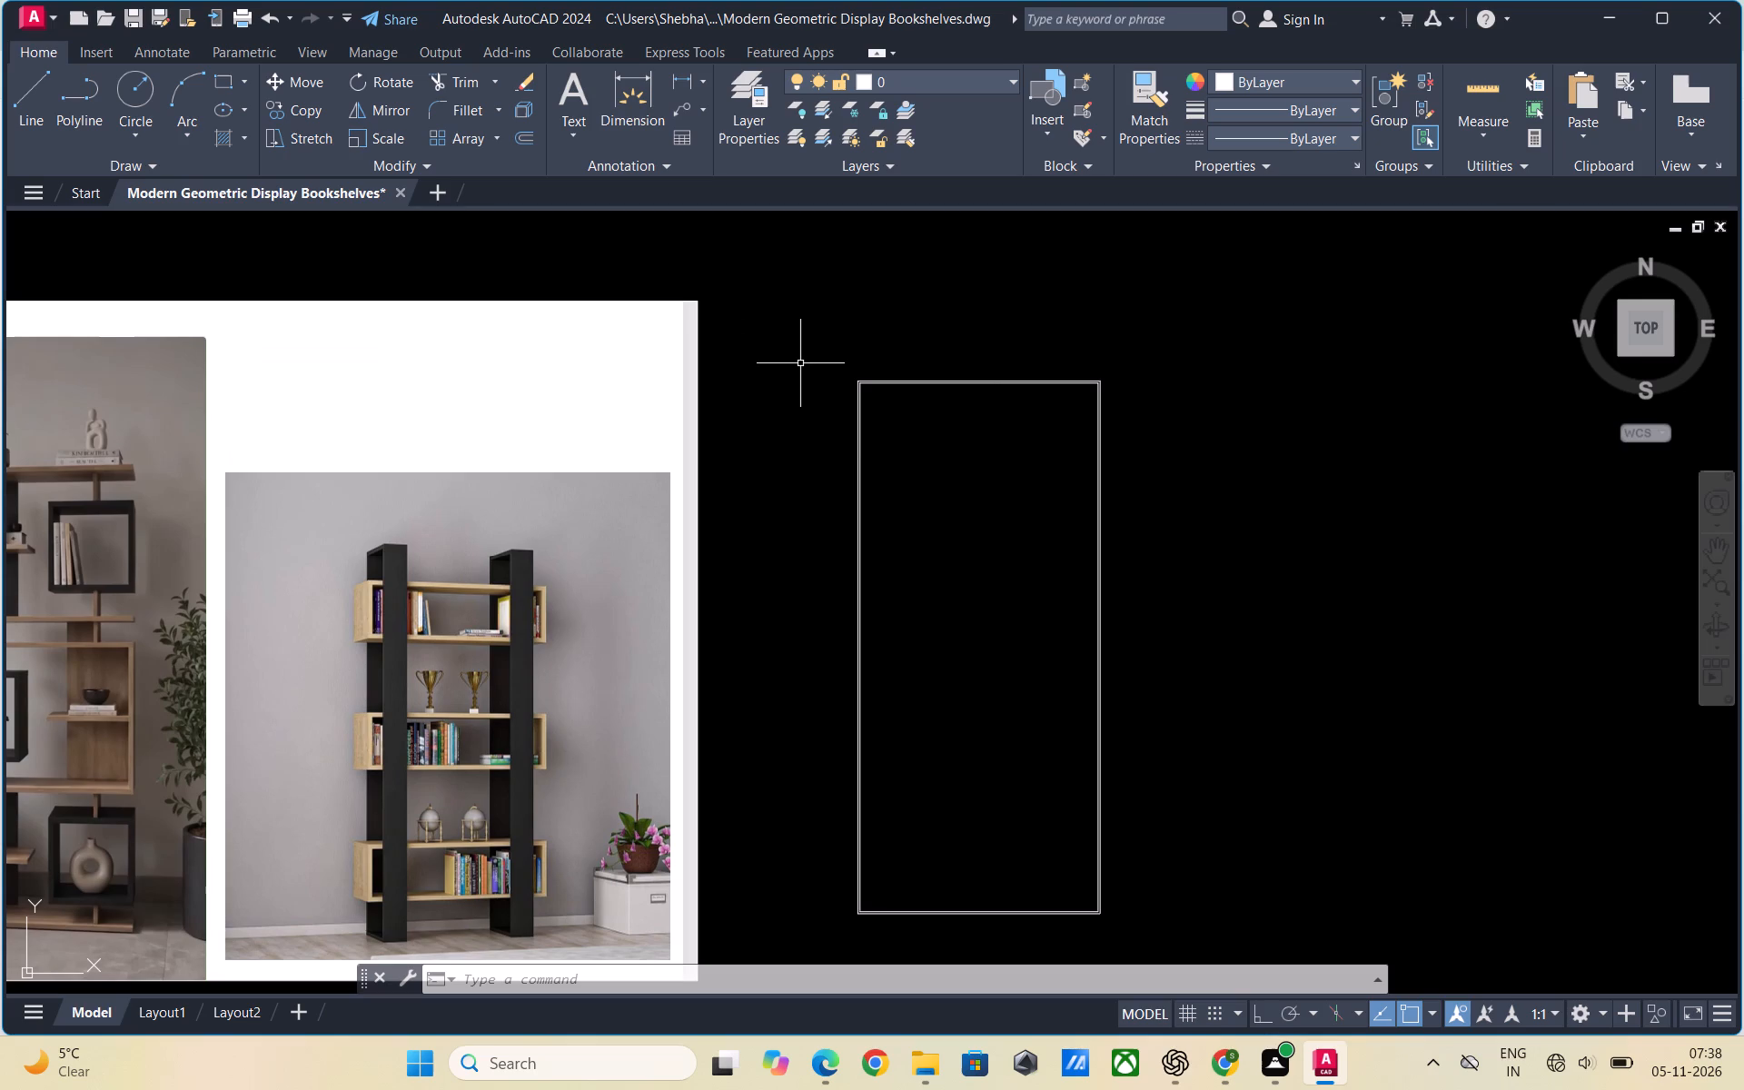
pyautogui.scroll(-1, 799, 363)
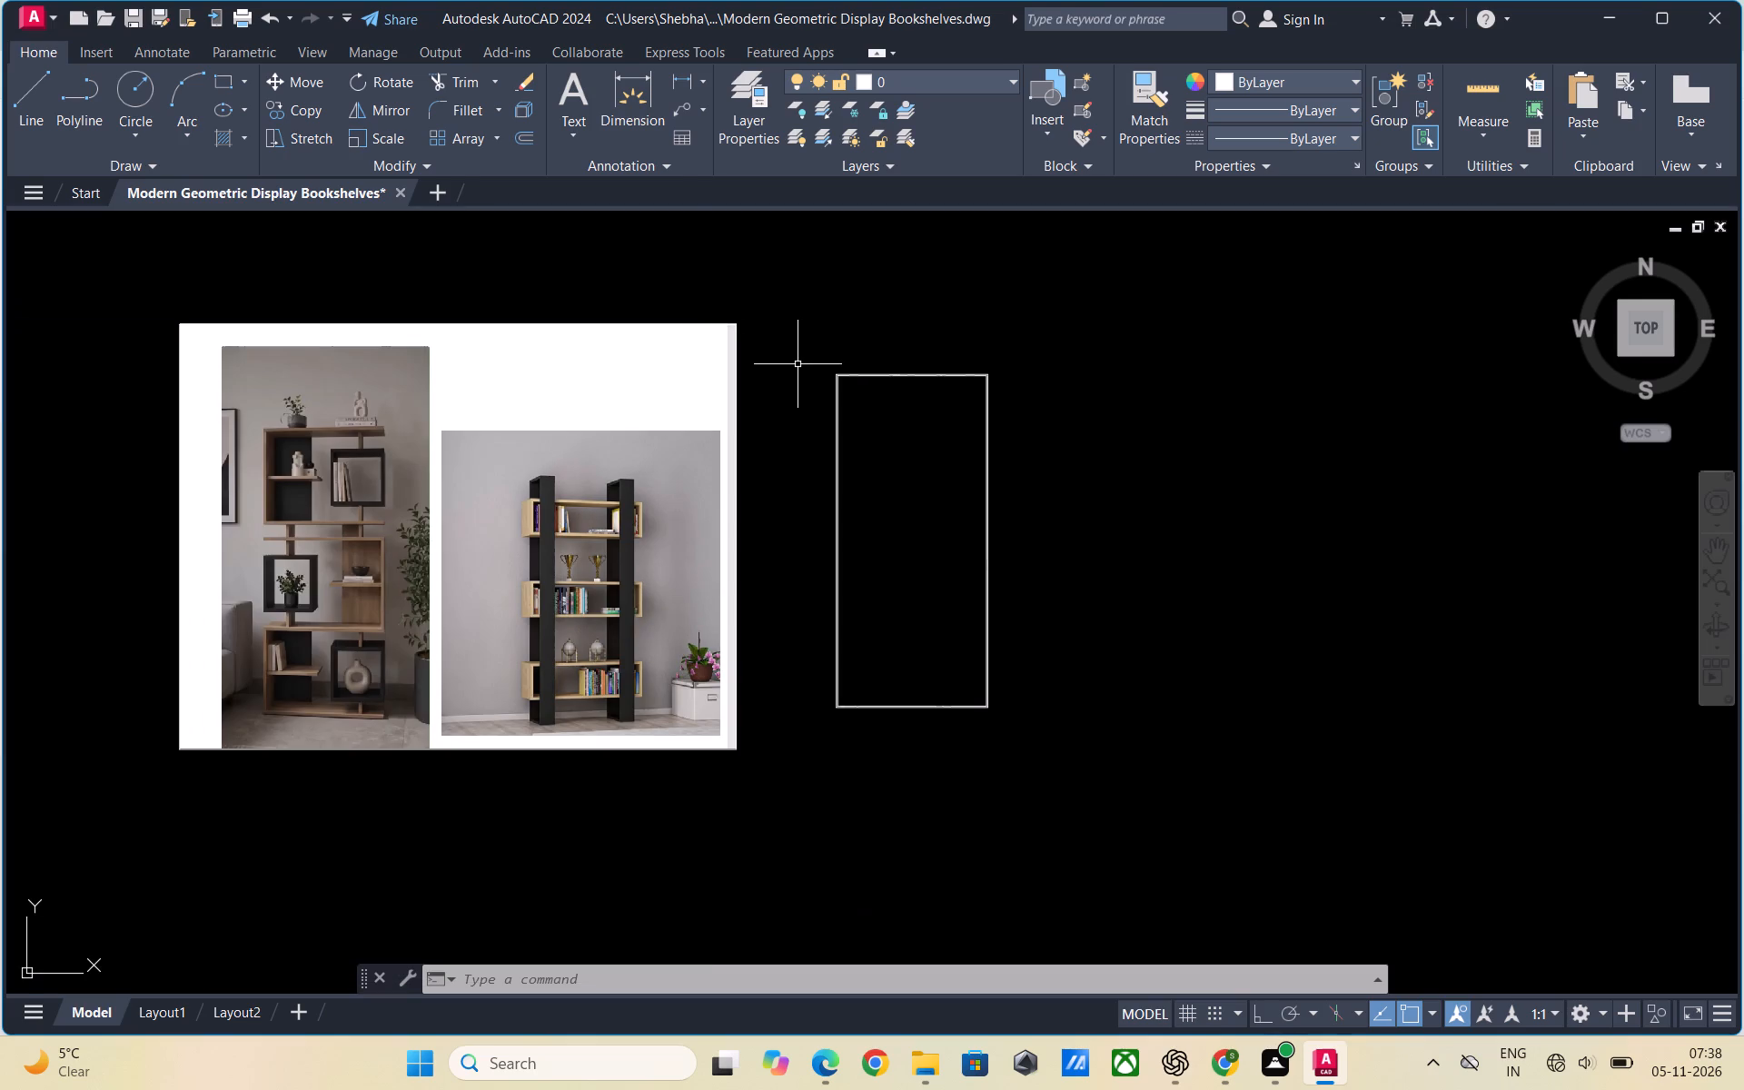
pyautogui.scroll(2, 835, 391)
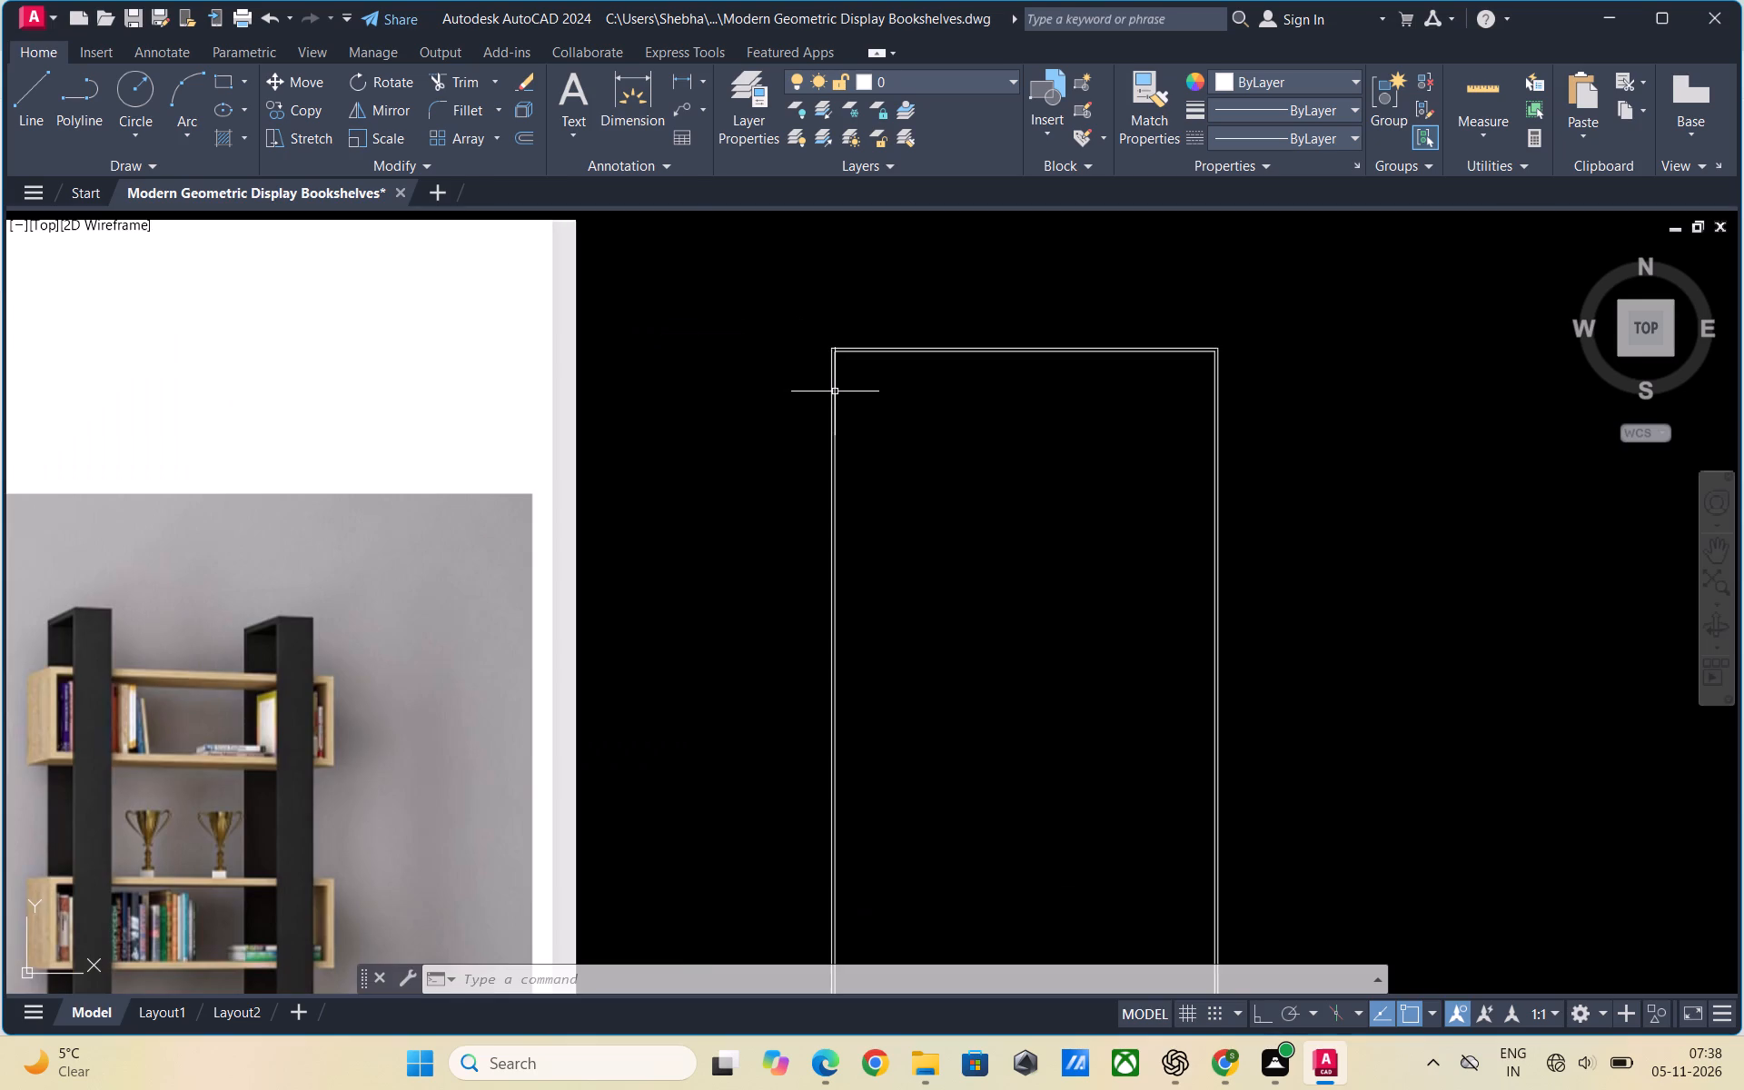
pyautogui.scroll(1, 835, 391)
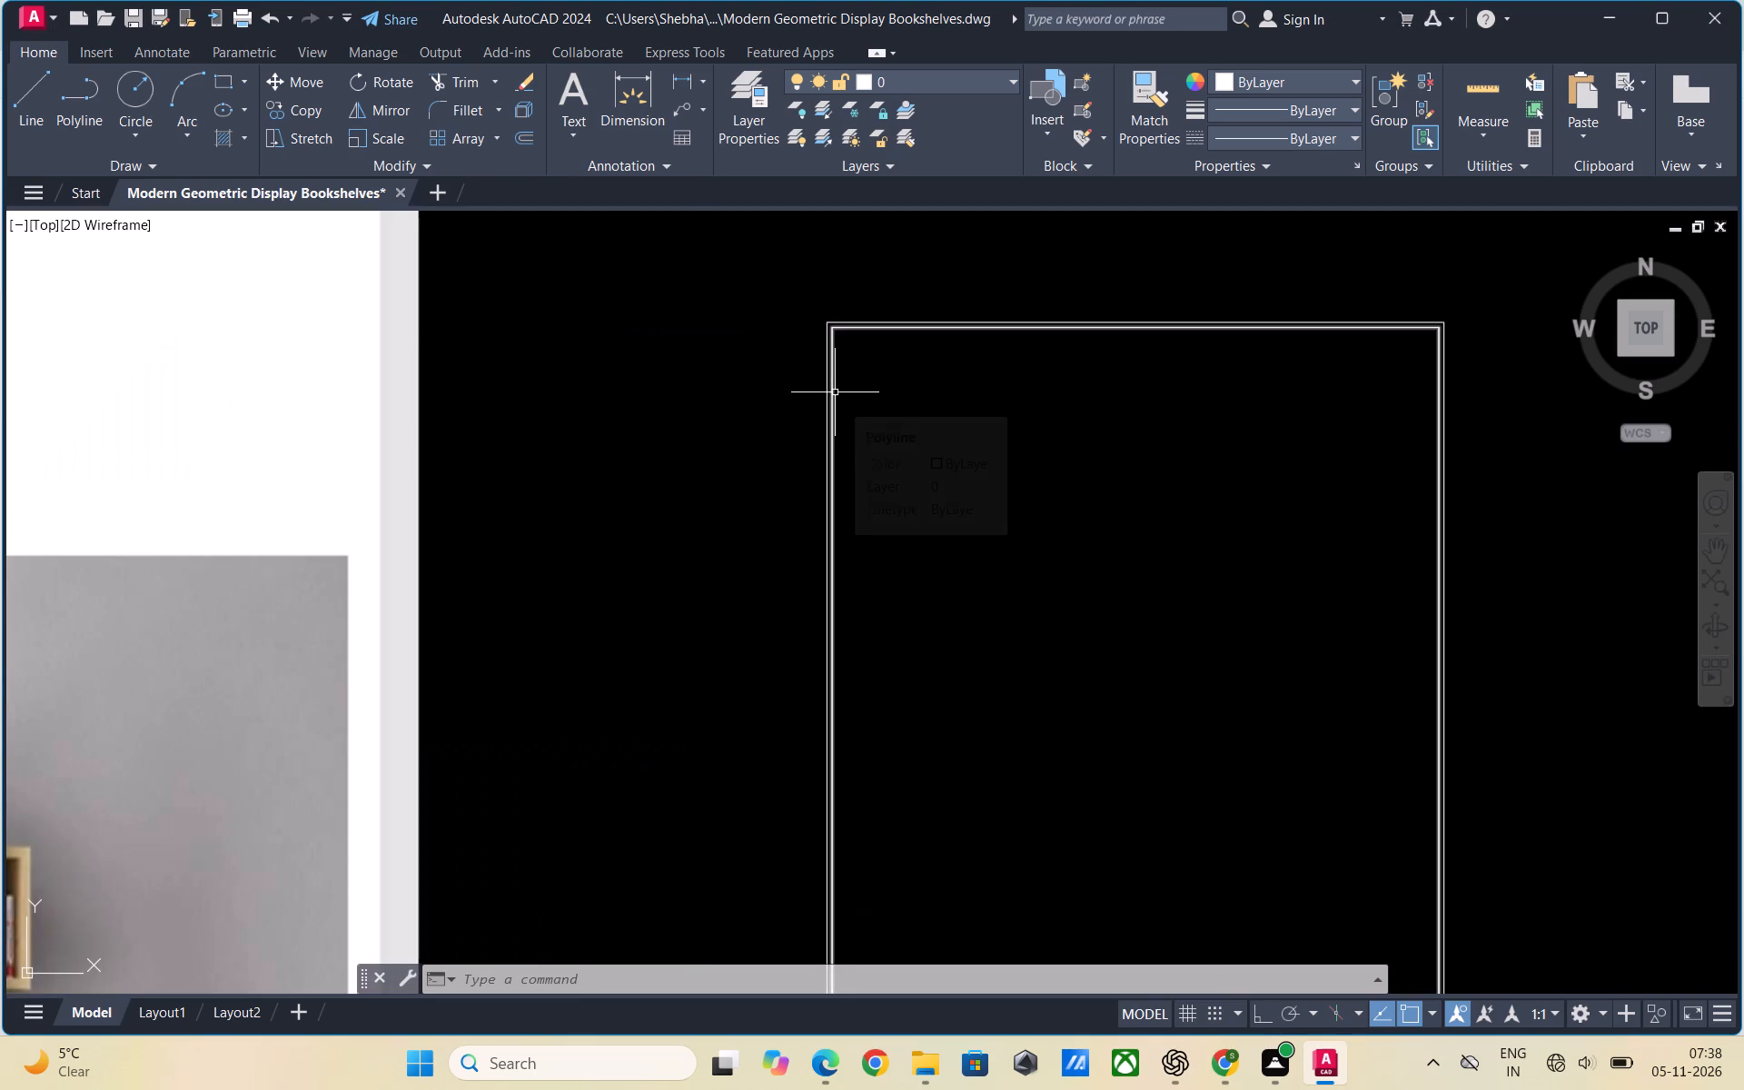
pyautogui.scroll(-2, 835, 392)
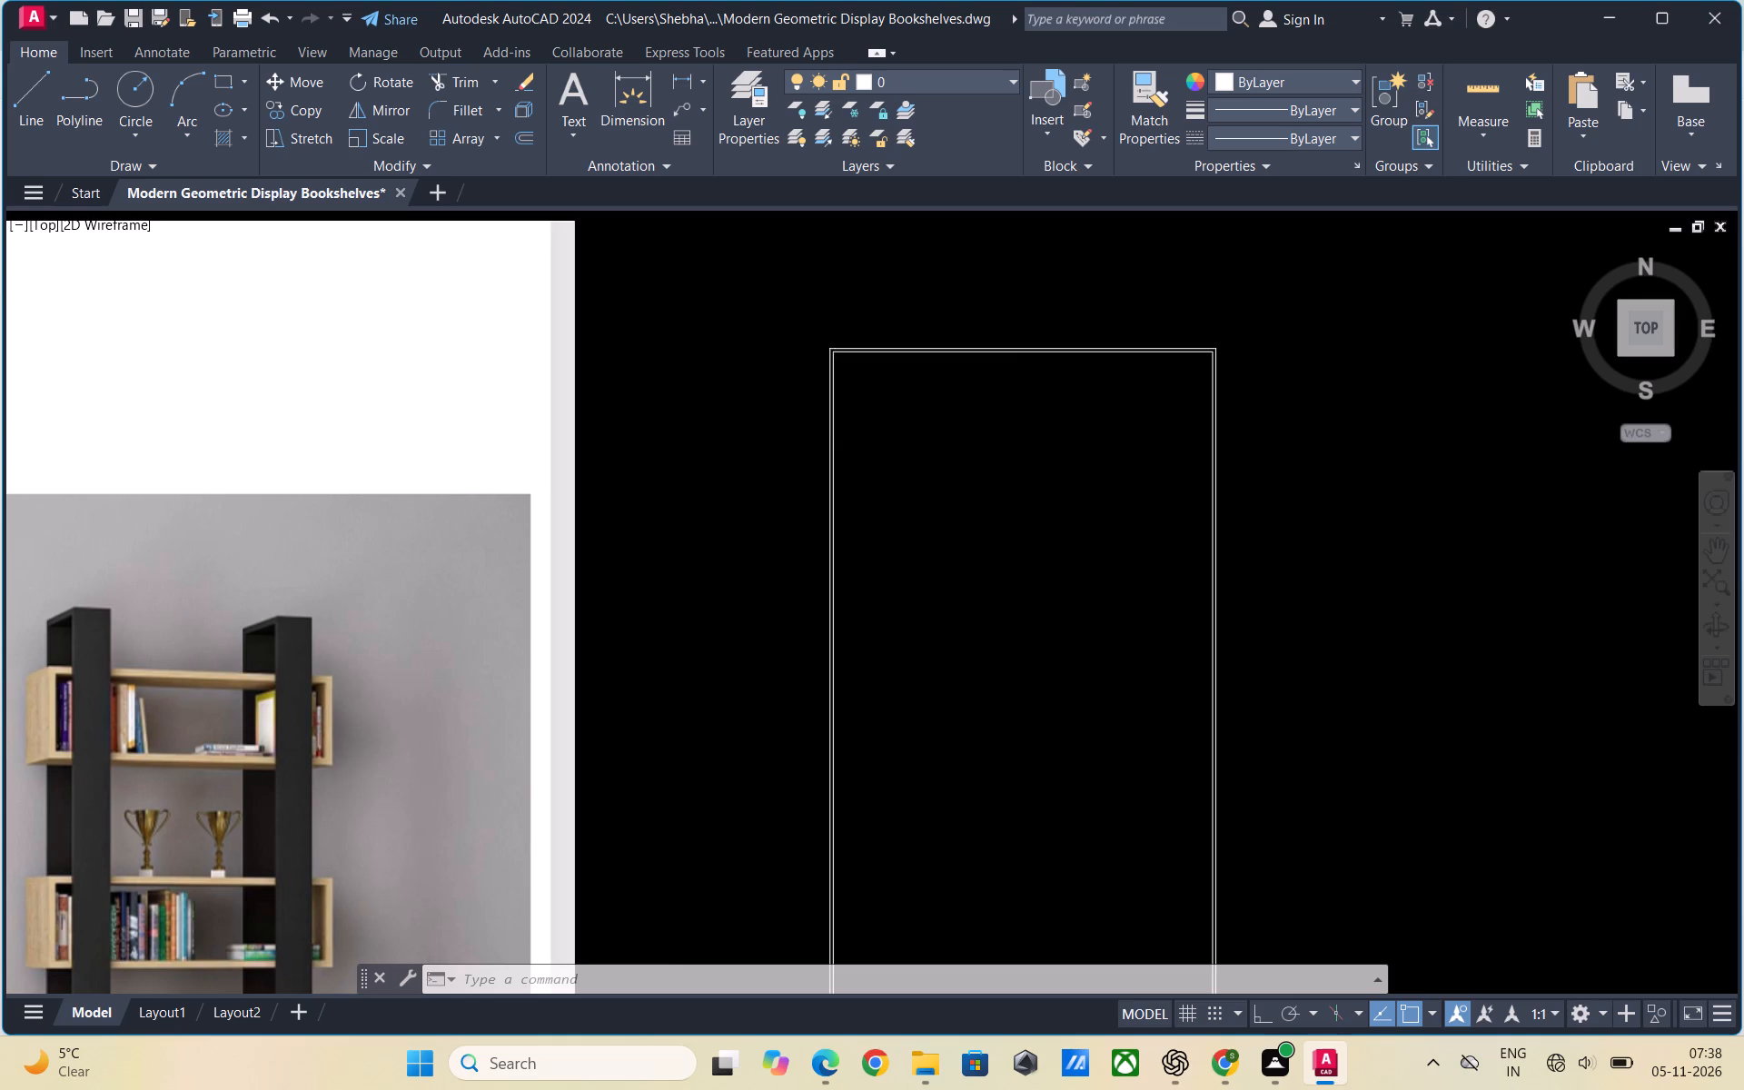
pyautogui.scroll(-2, 835, 392)
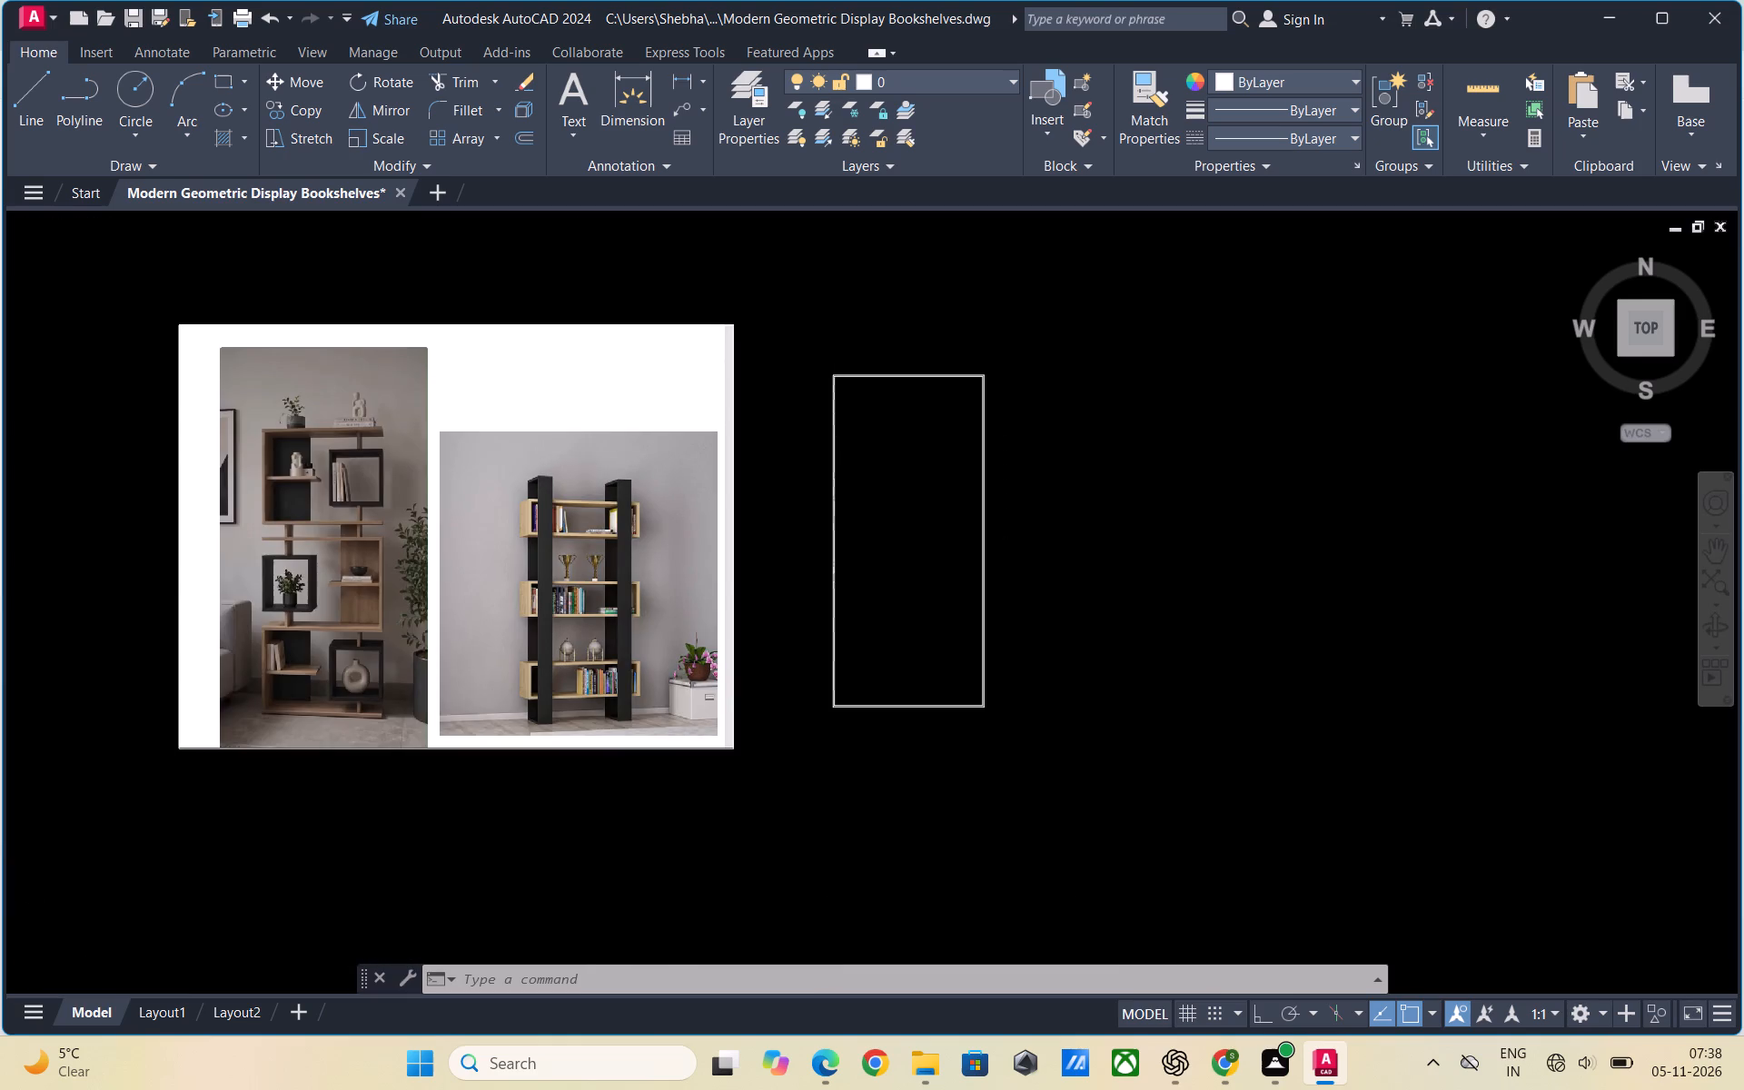
pyautogui.scroll(1, 835, 392)
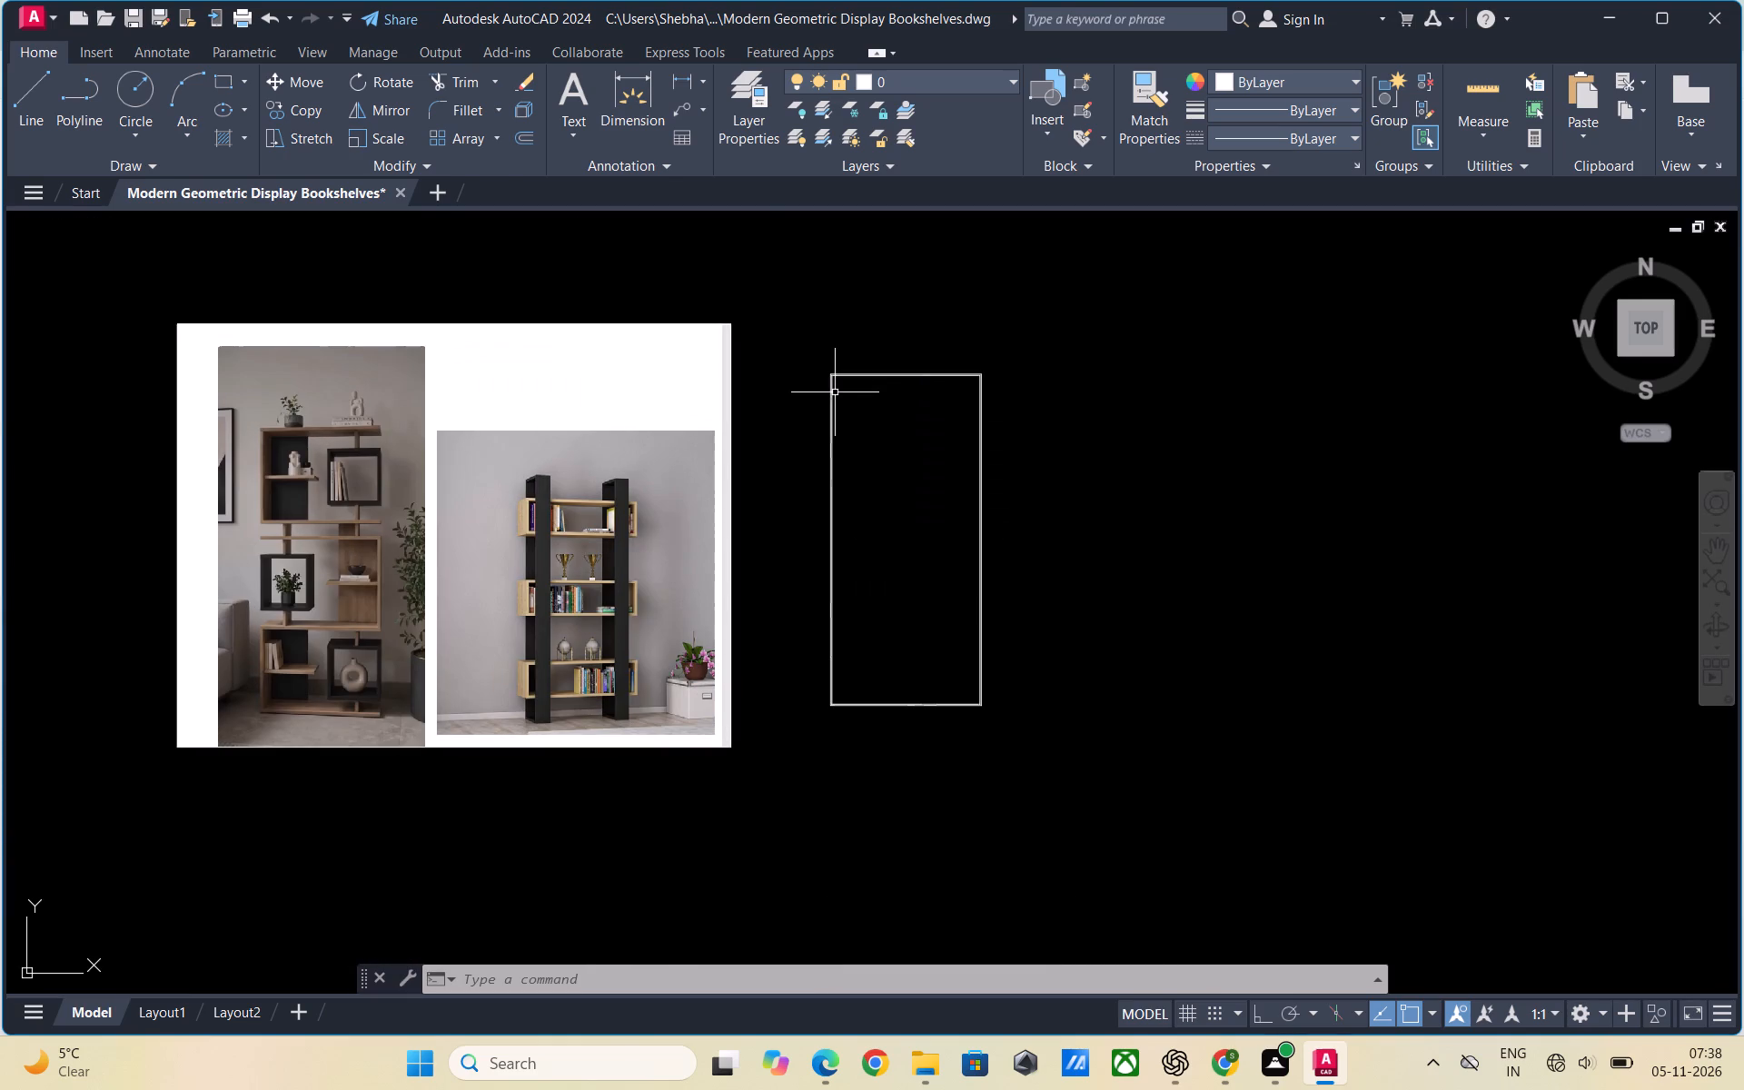
pyautogui.scroll(1, 835, 392)
pyautogui.scroll(-1, 835, 393)
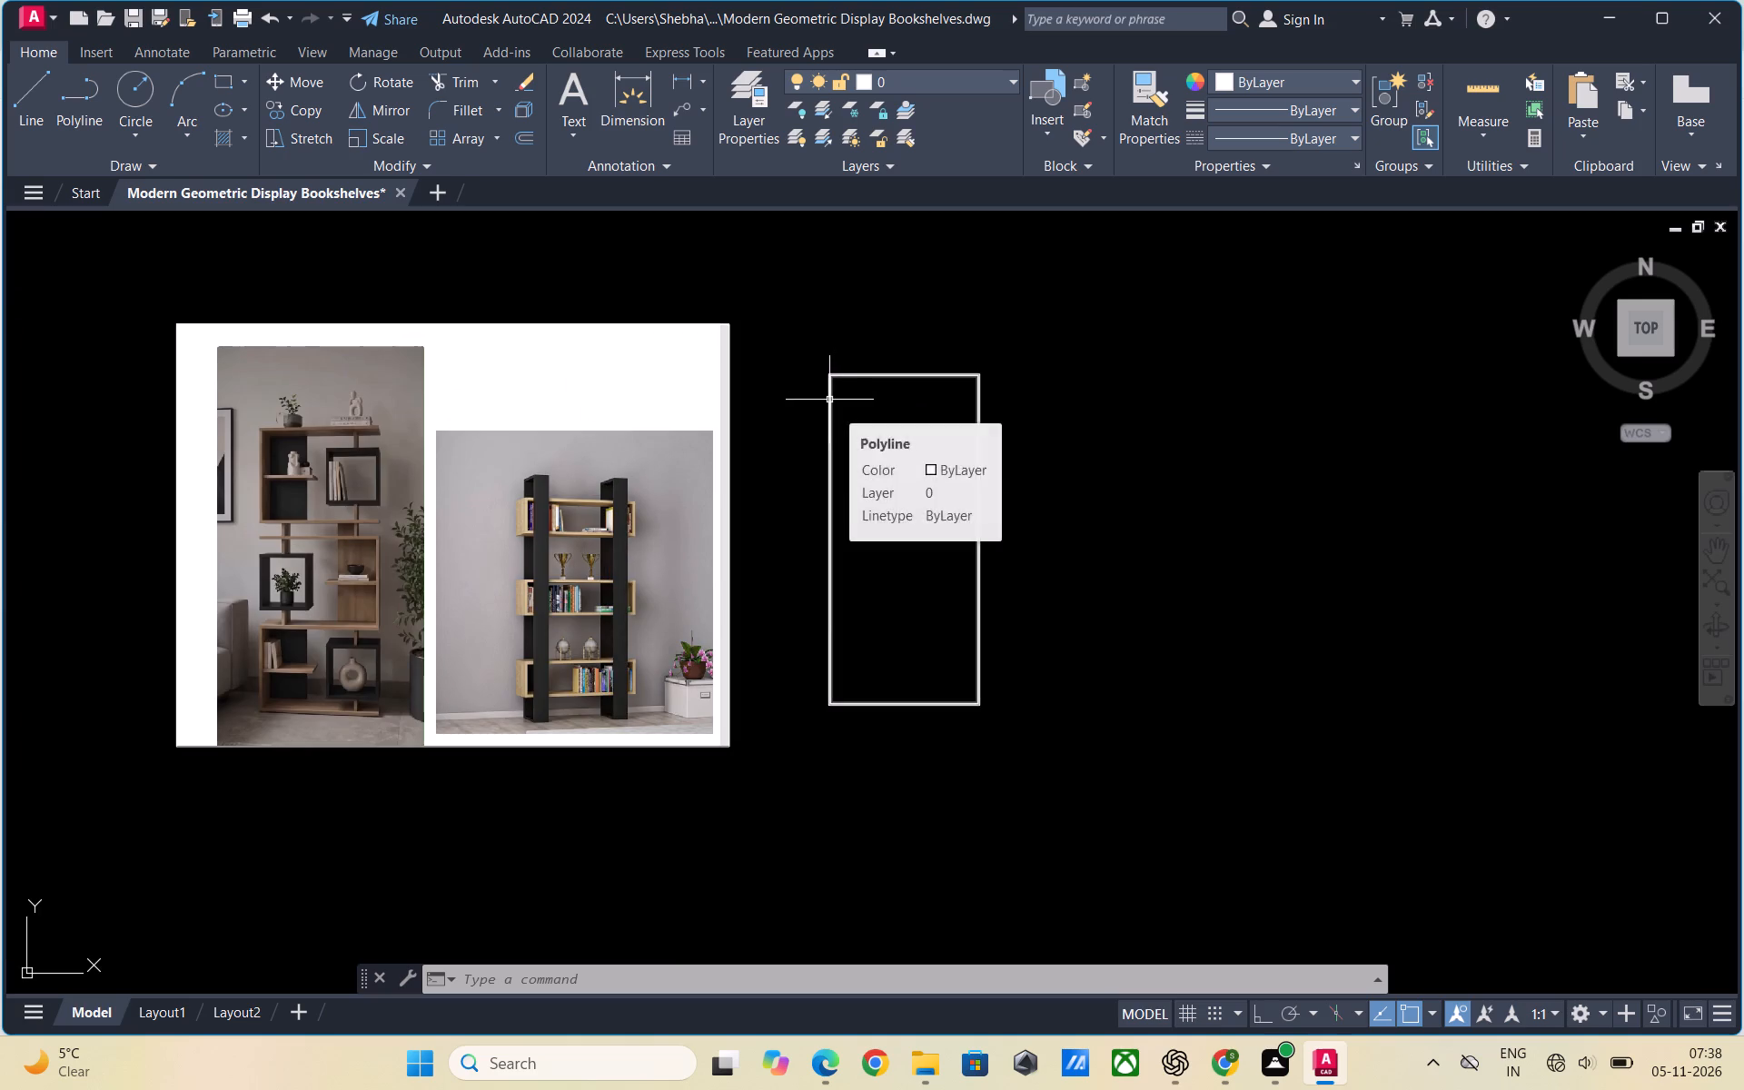
# Examine the spacing between the inner and outer lines along the shelf frame's left side.
pyautogui.scroll(-1, 828, 411)
pyautogui.scroll(1, 859, 461)
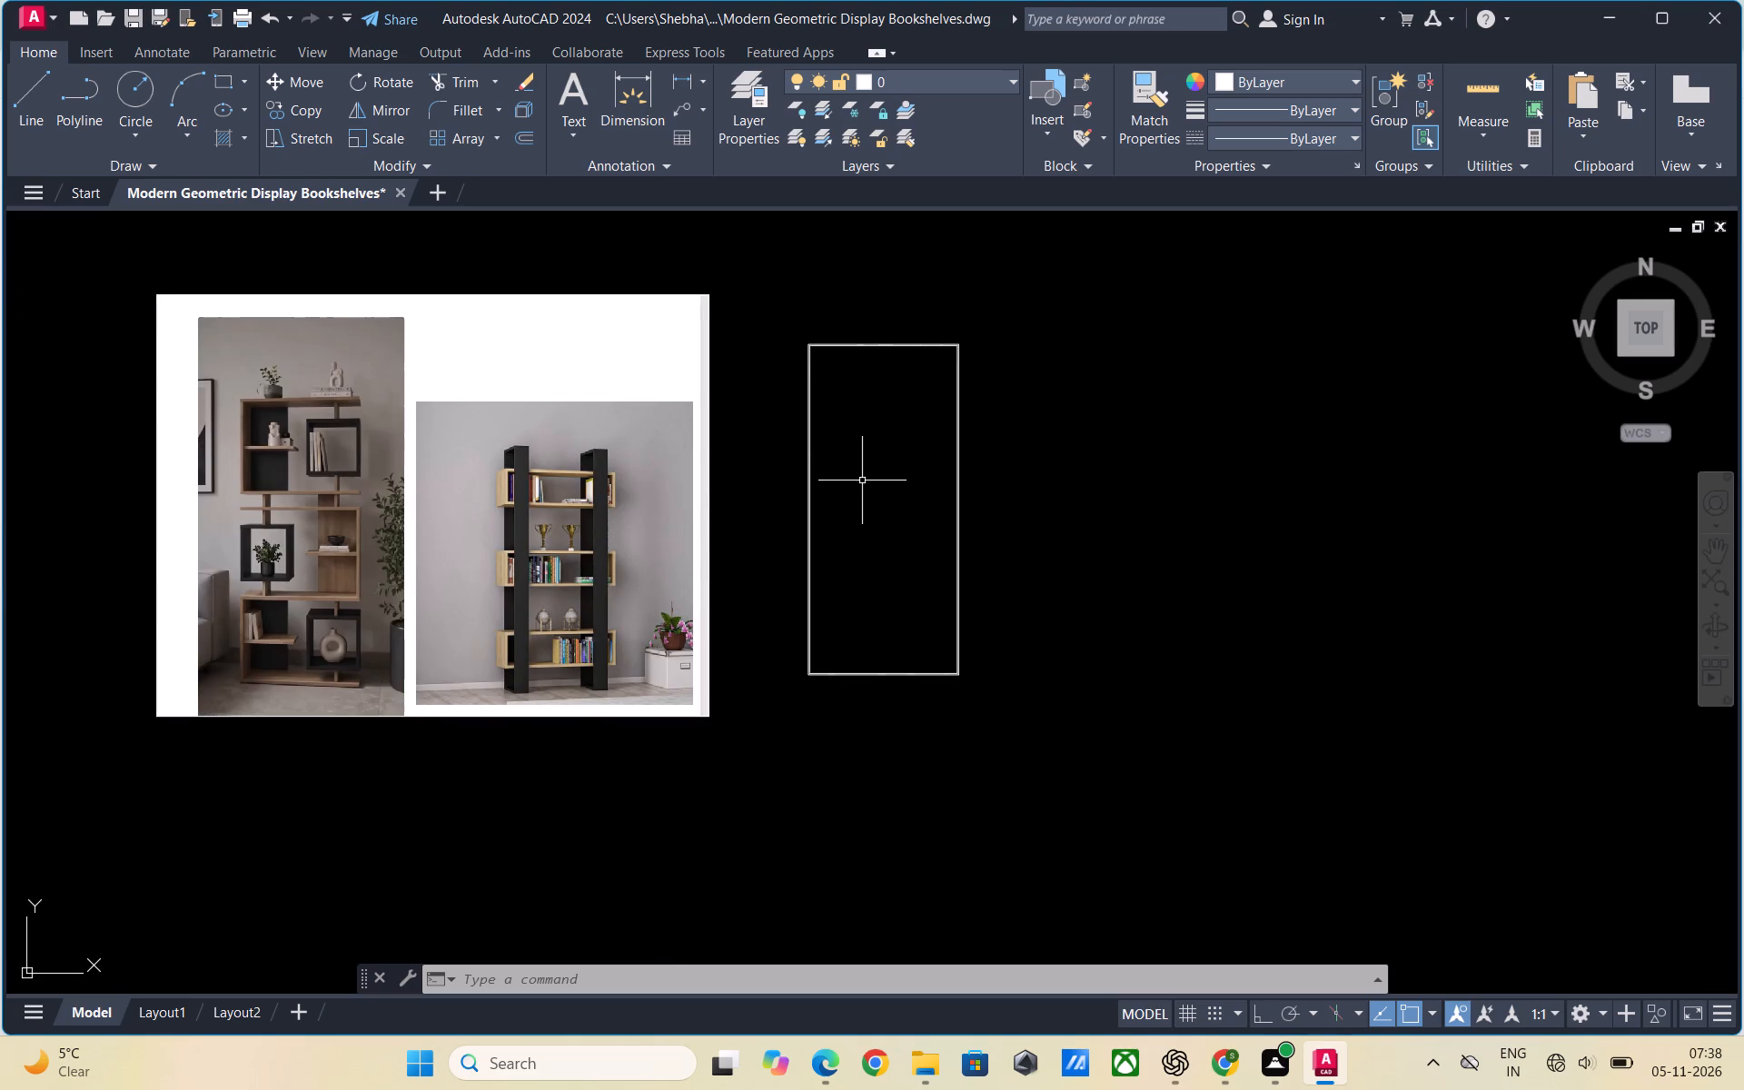
pyautogui.scroll(1, 863, 492)
pyautogui.scroll(-1, 866, 498)
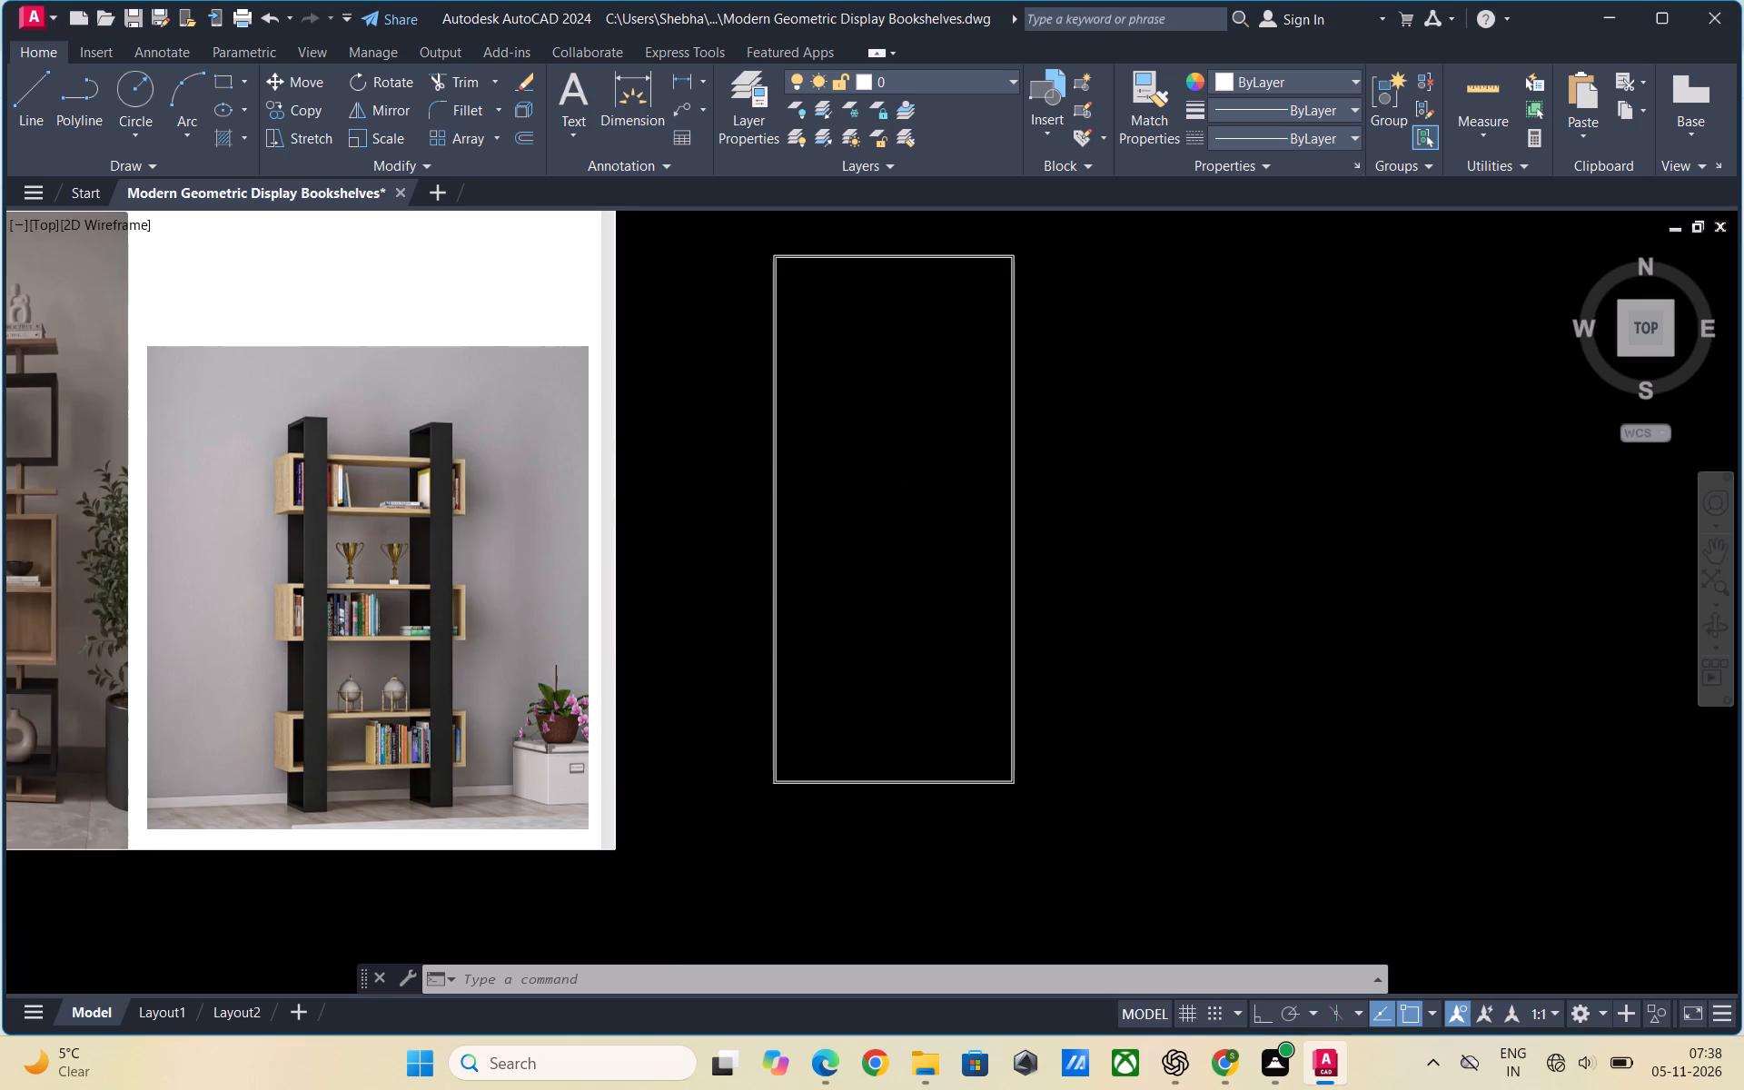
pyautogui.scroll(1, 867, 499)
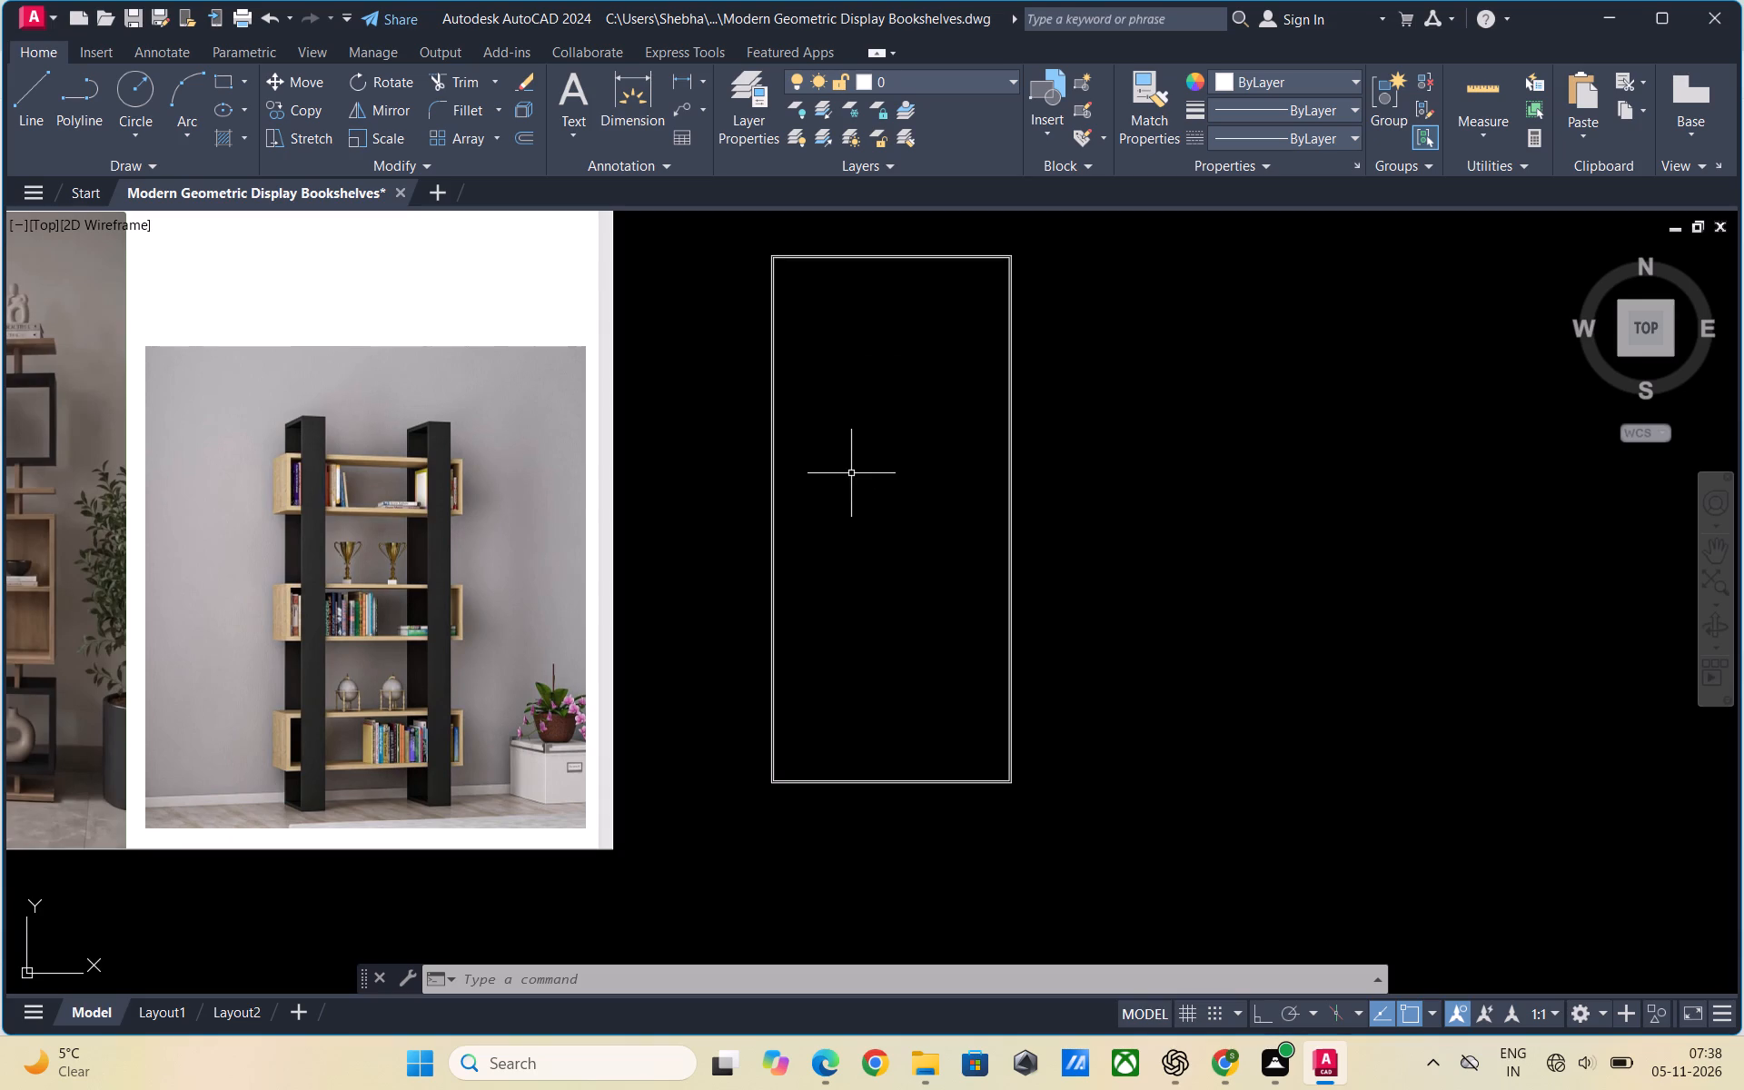
pyautogui.scroll(4, 774, 406)
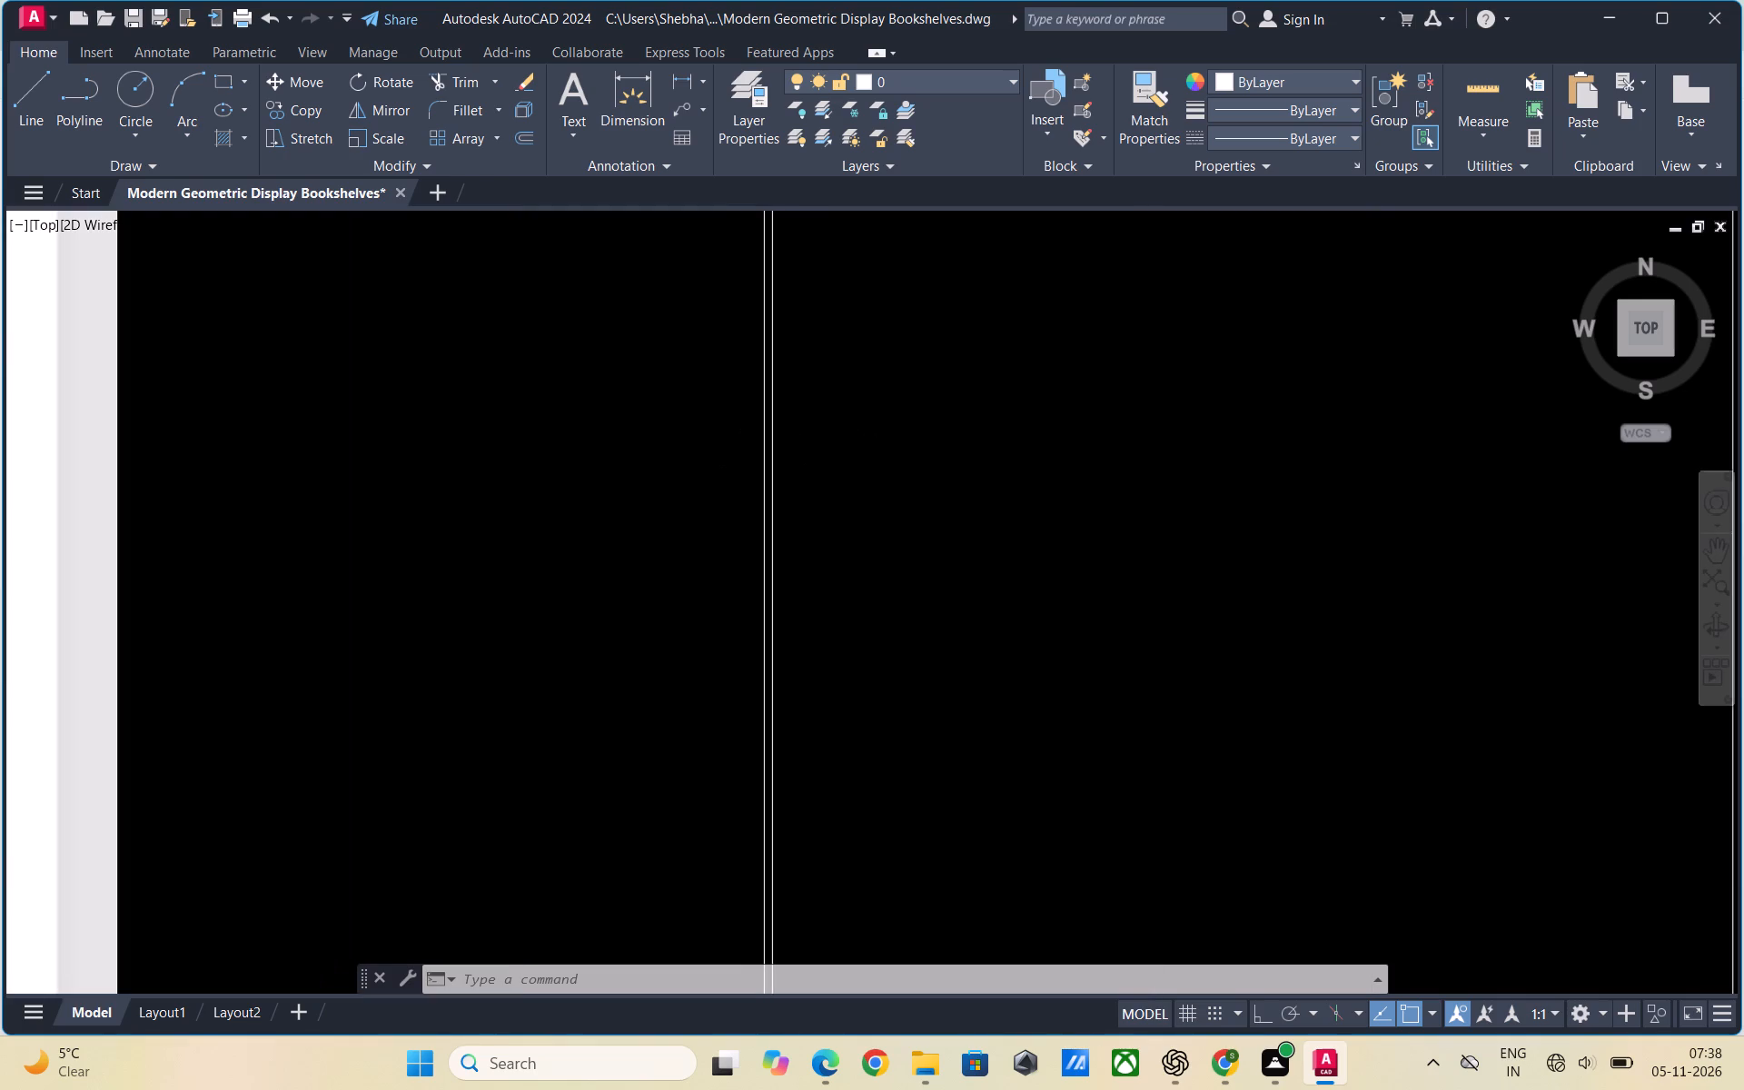
pyautogui.scroll(1, 760, 462)
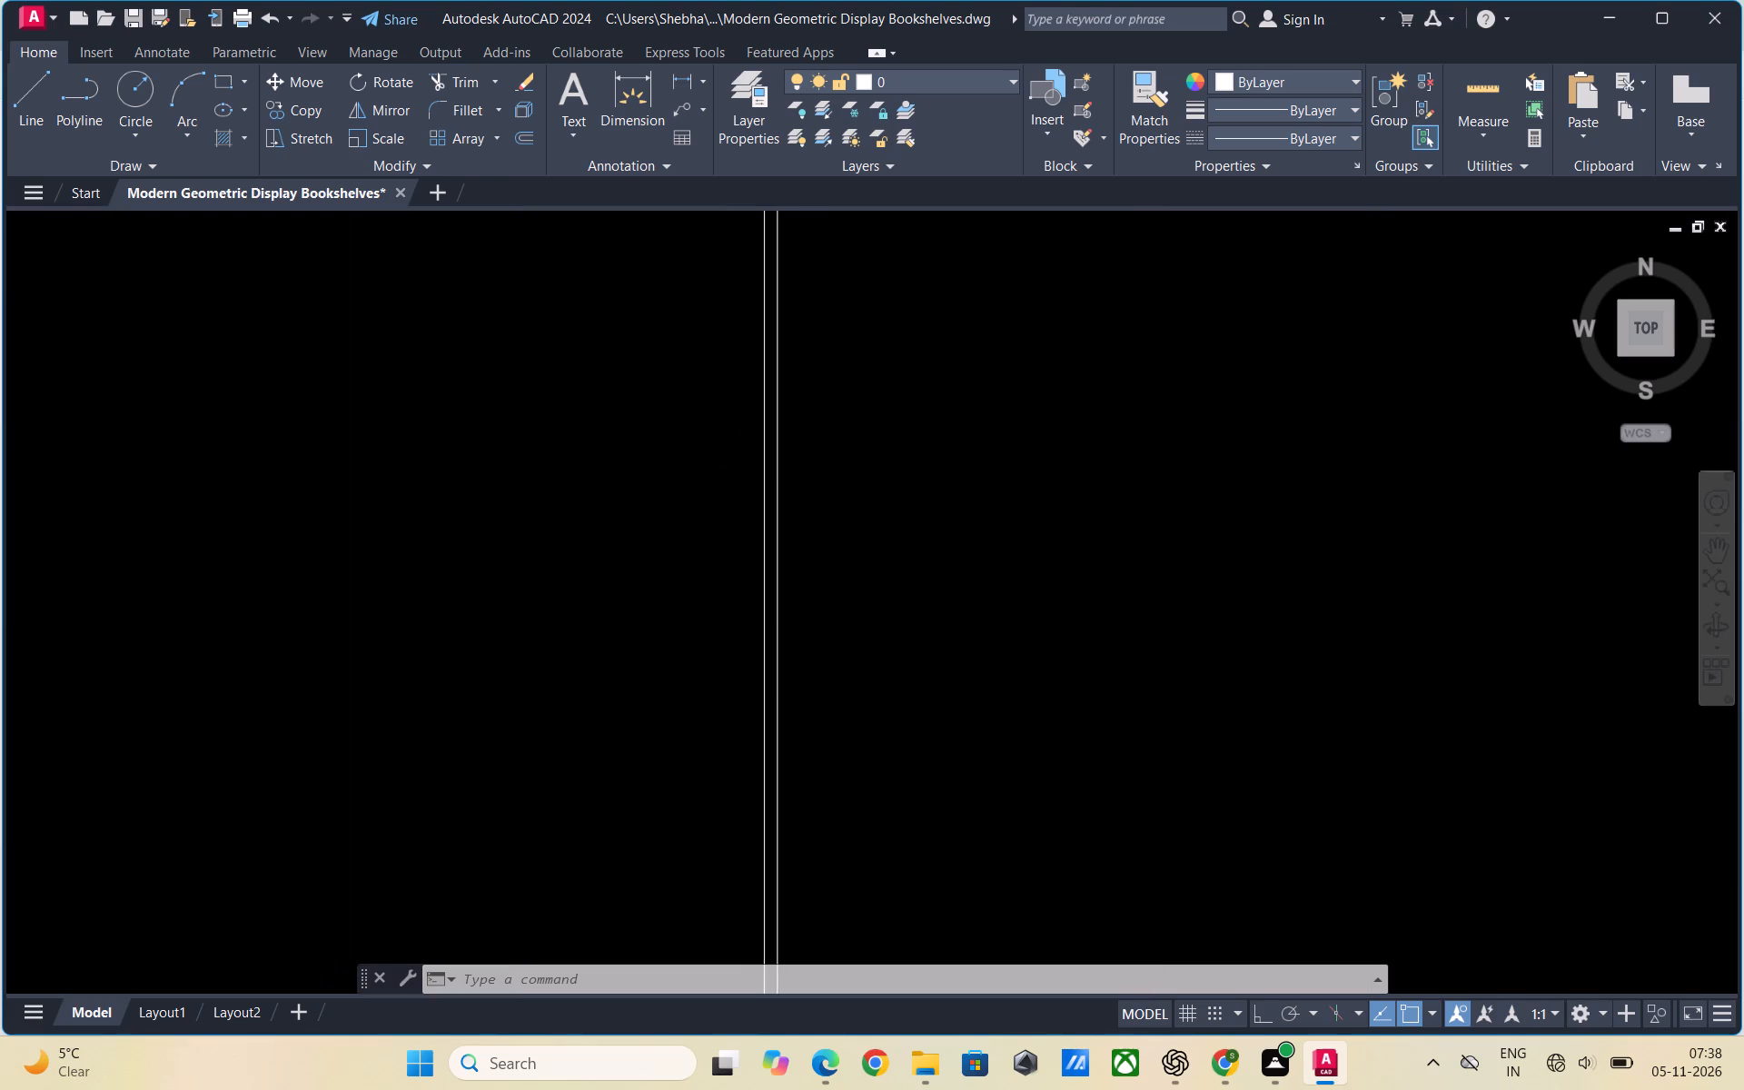
pyautogui.scroll(-1, 760, 462)
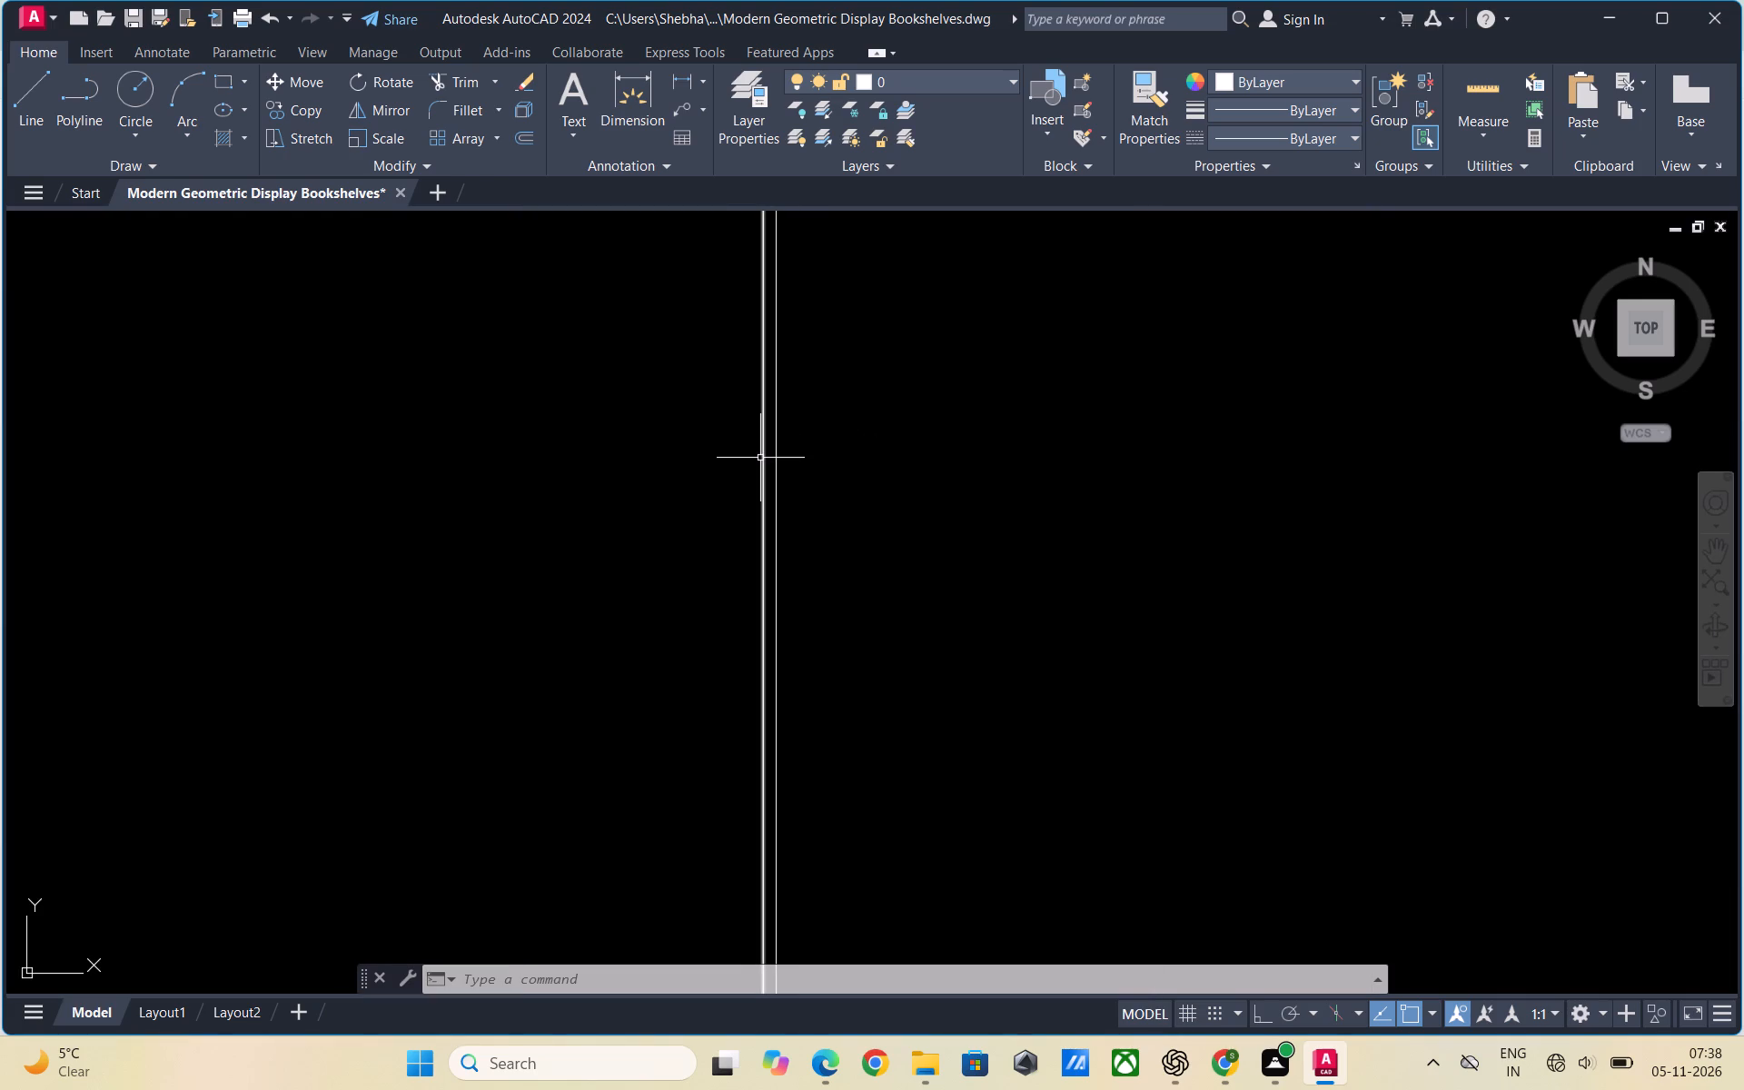
pyautogui.scroll(-3, 760, 458)
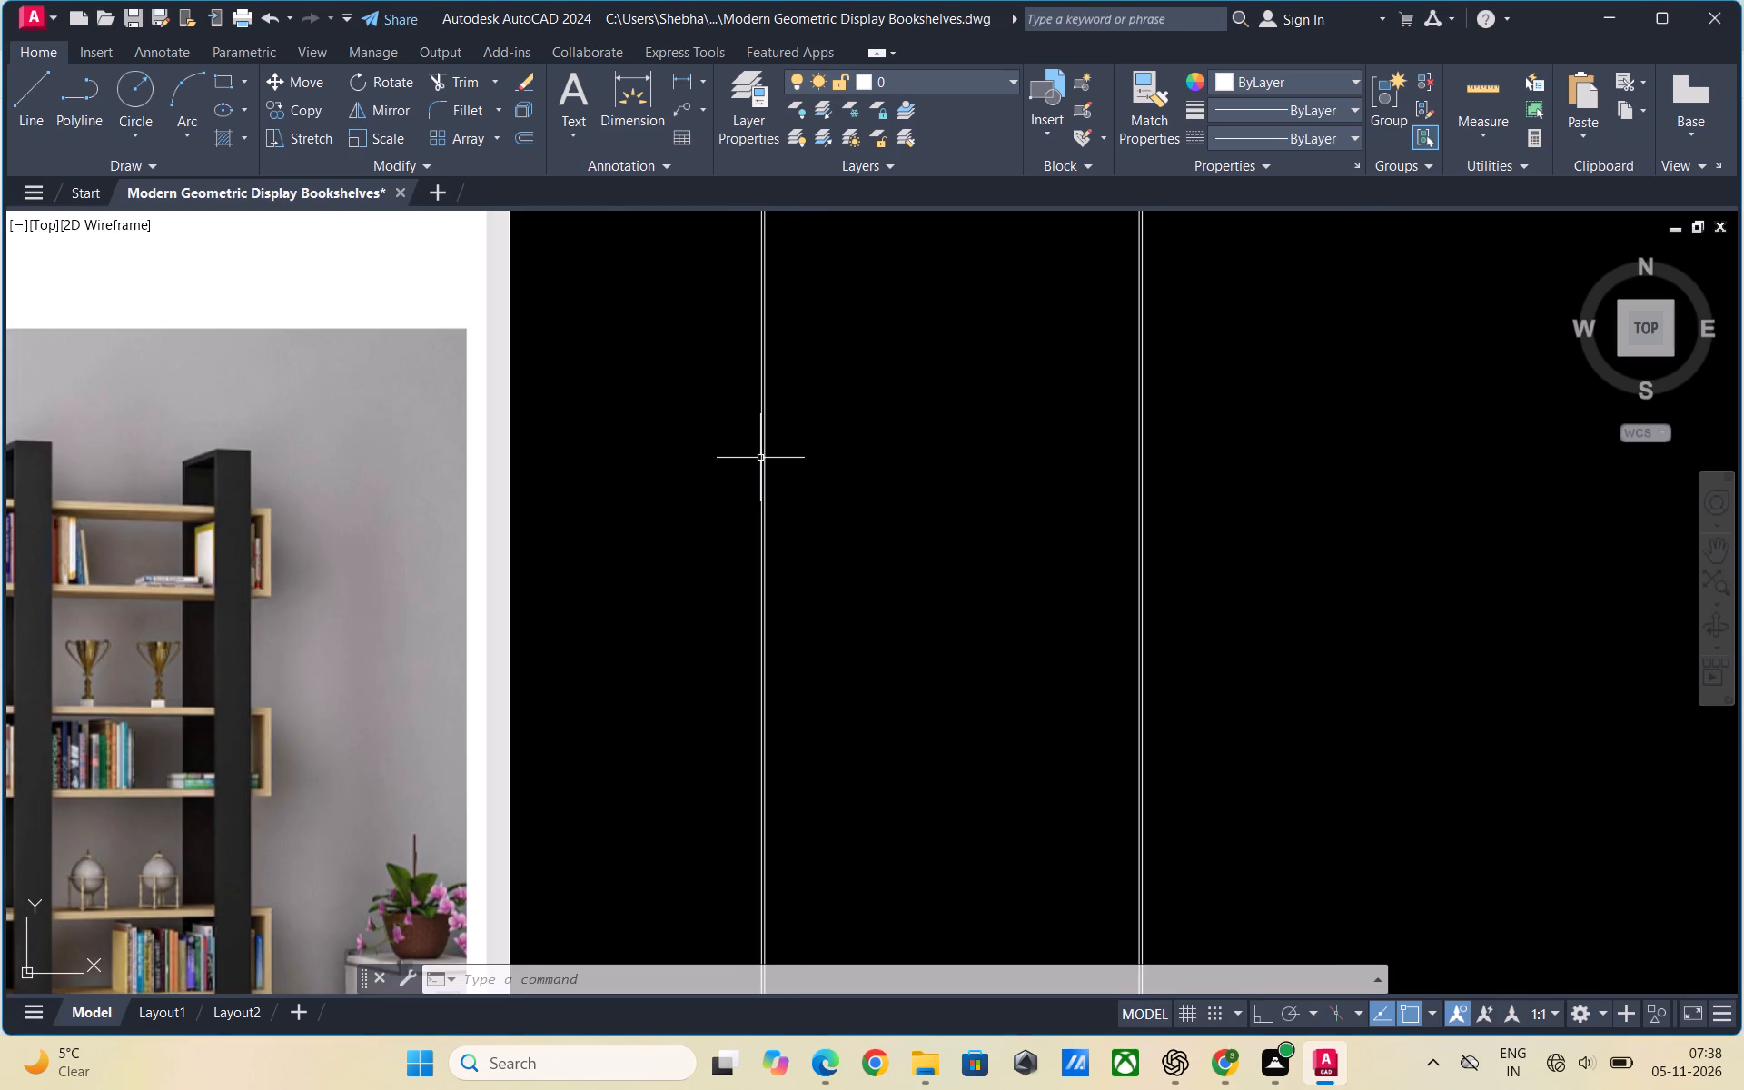
pyautogui.scroll(-2, 760, 458)
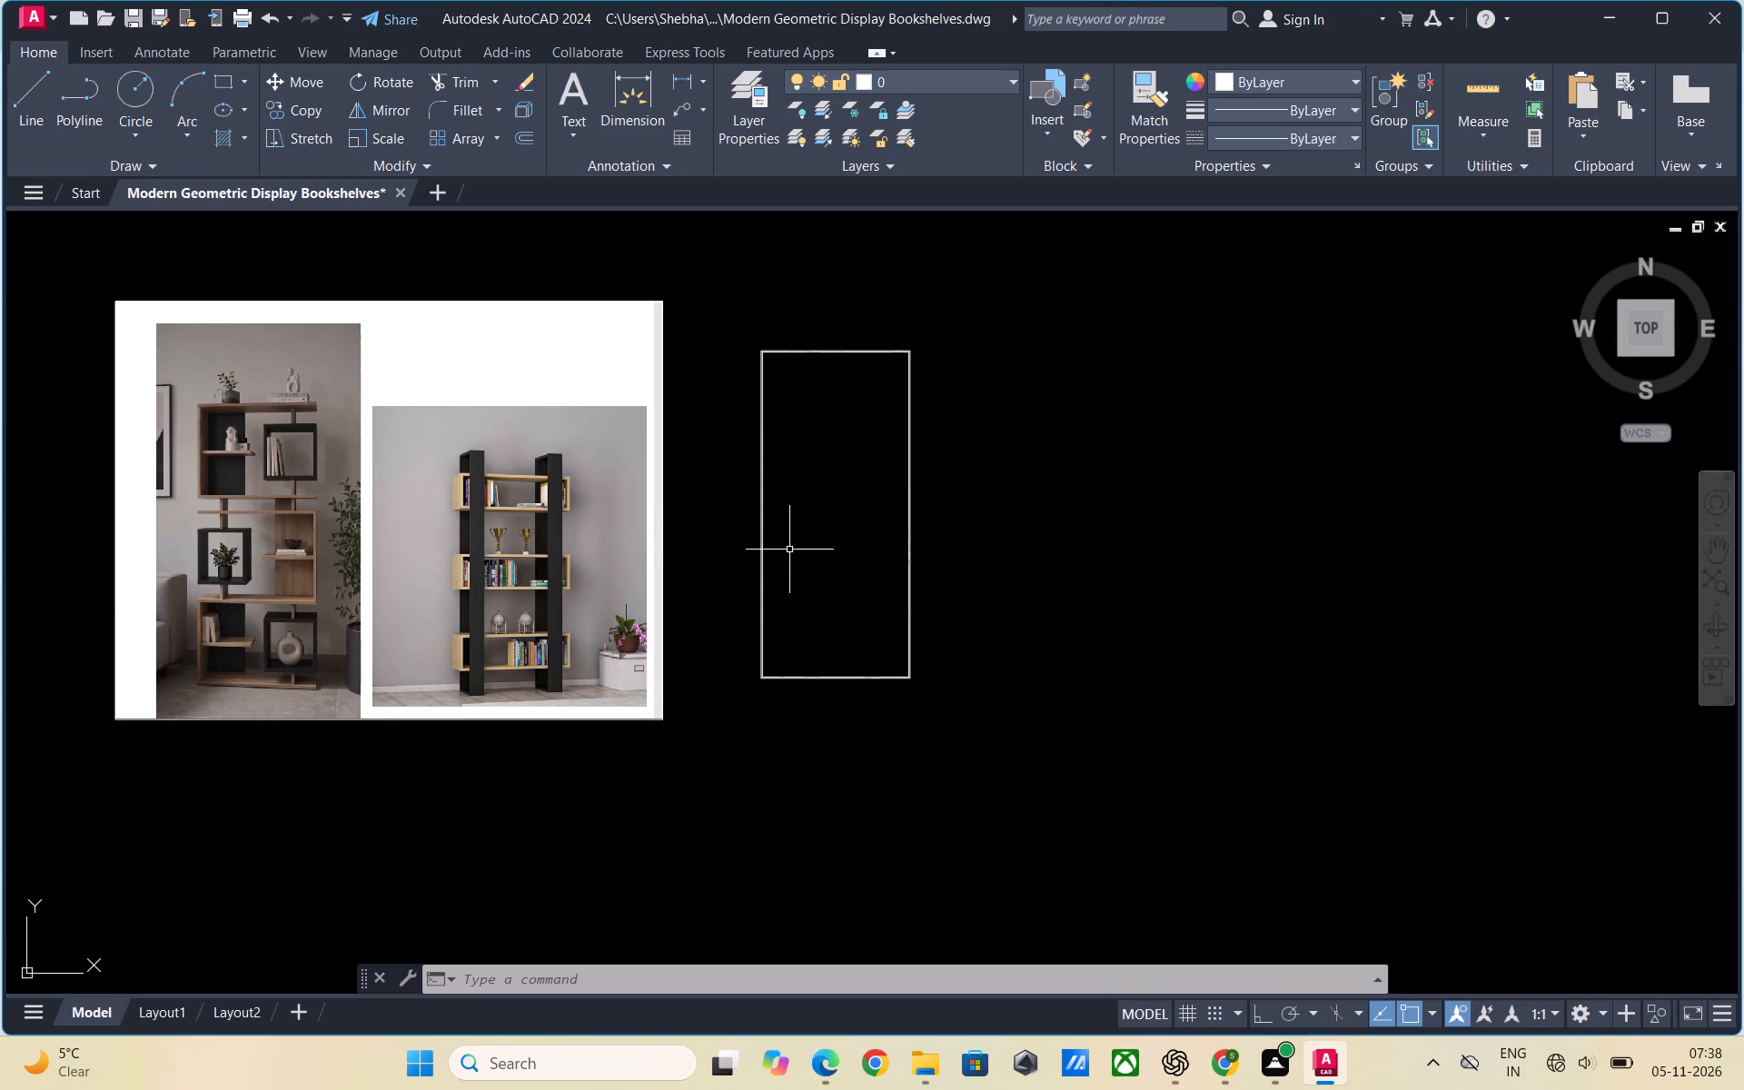
# Compare the double-line shelf frame and its lower part with the black-post bookshelf in the reference image.
pyautogui.scroll(2, 789, 550)
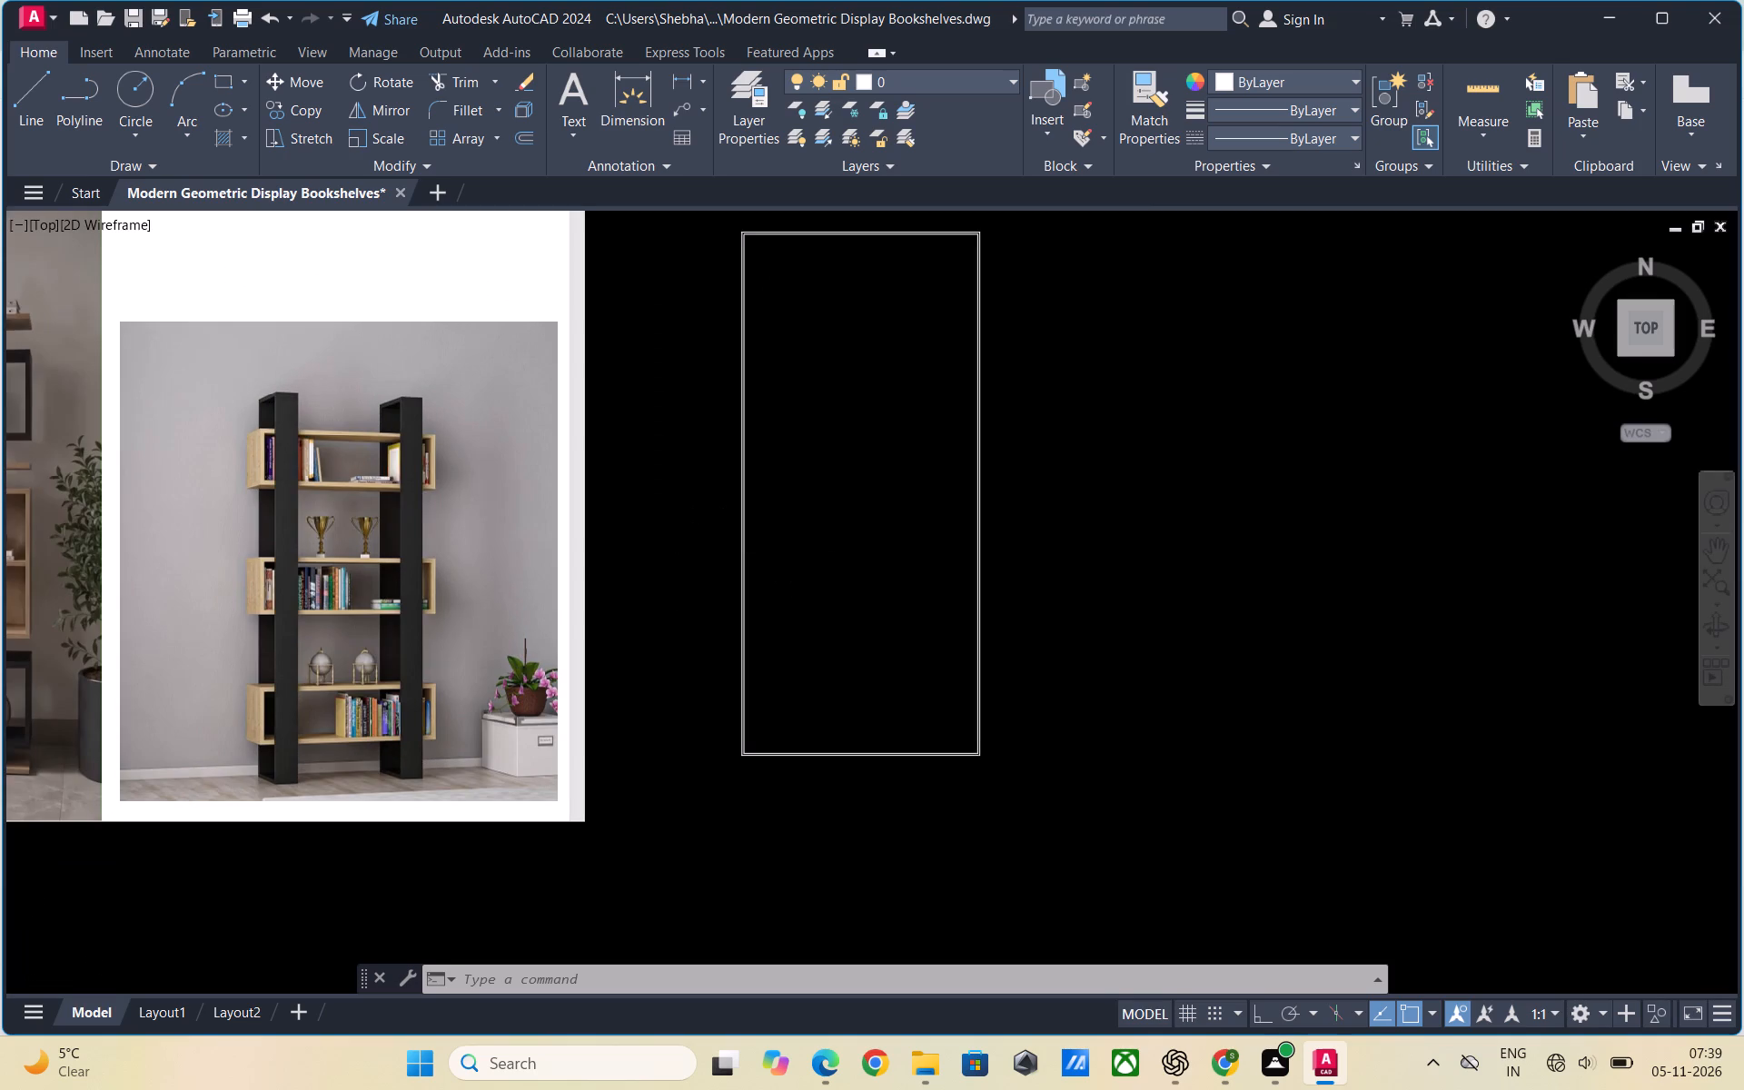
pyautogui.scroll(1, 793, 550)
pyautogui.scroll(-2, 793, 550)
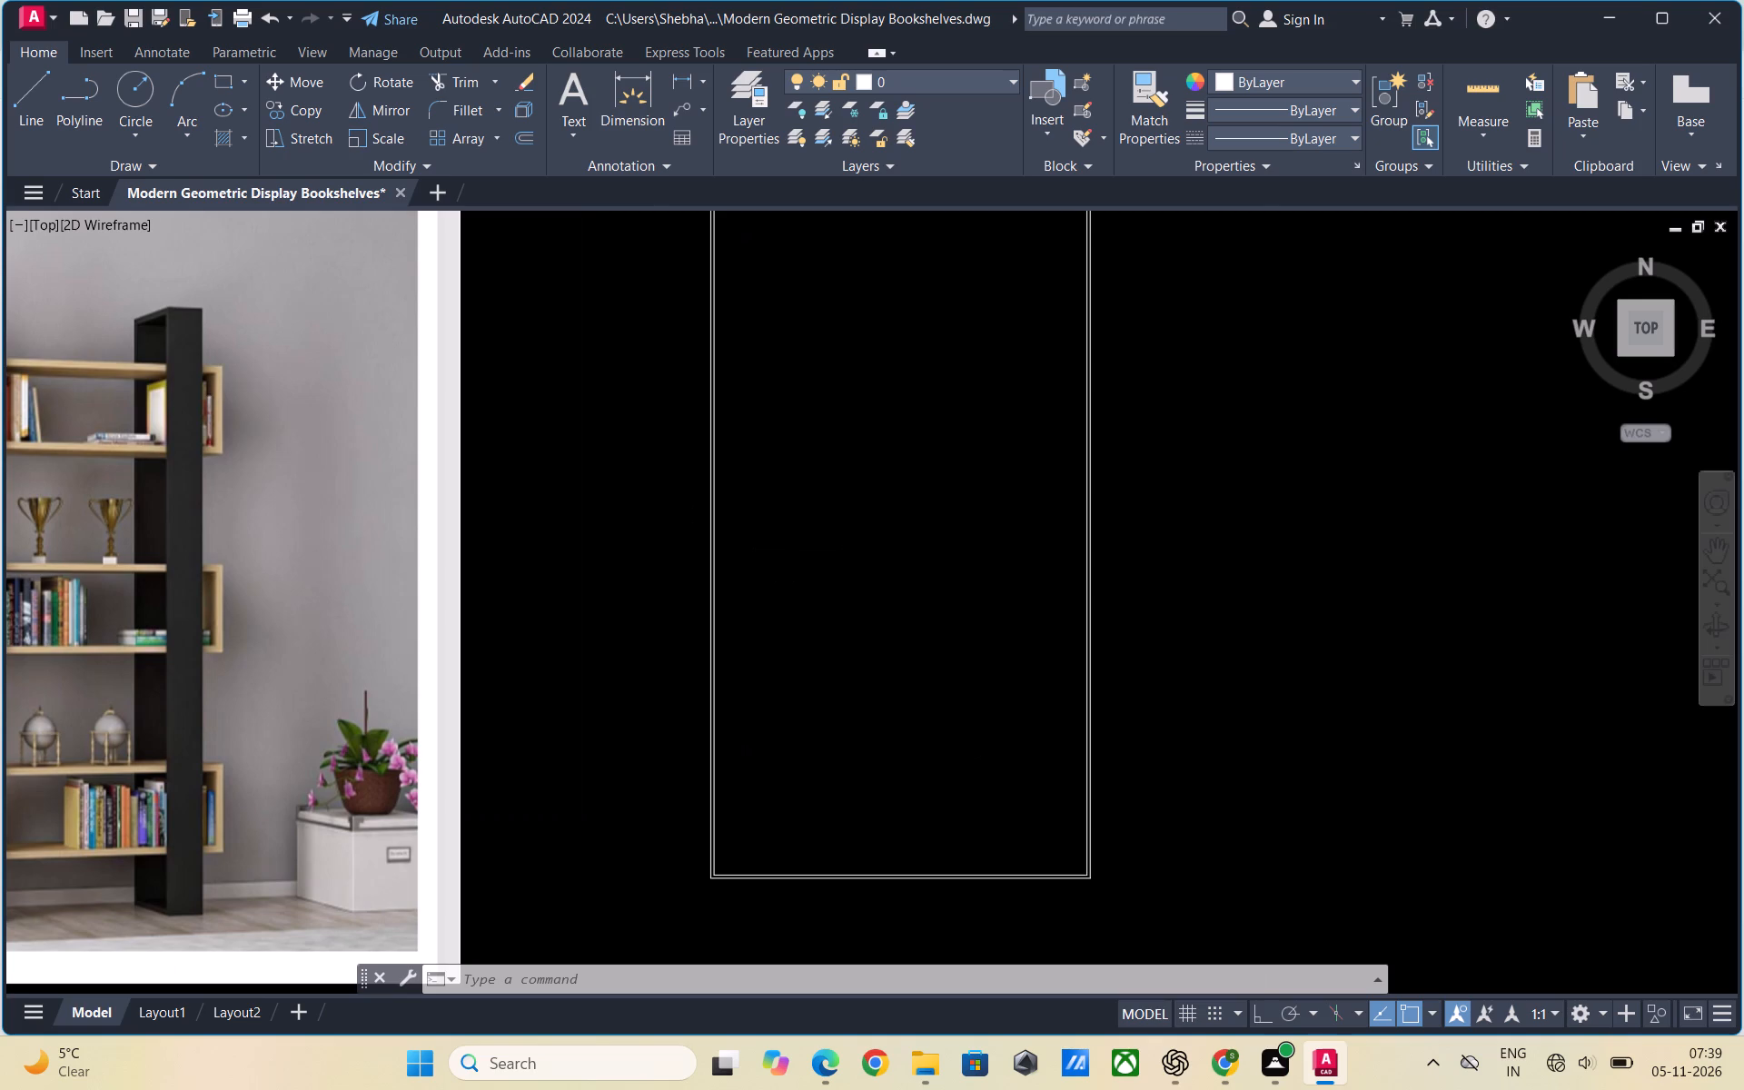
pyautogui.scroll(1, 793, 550)
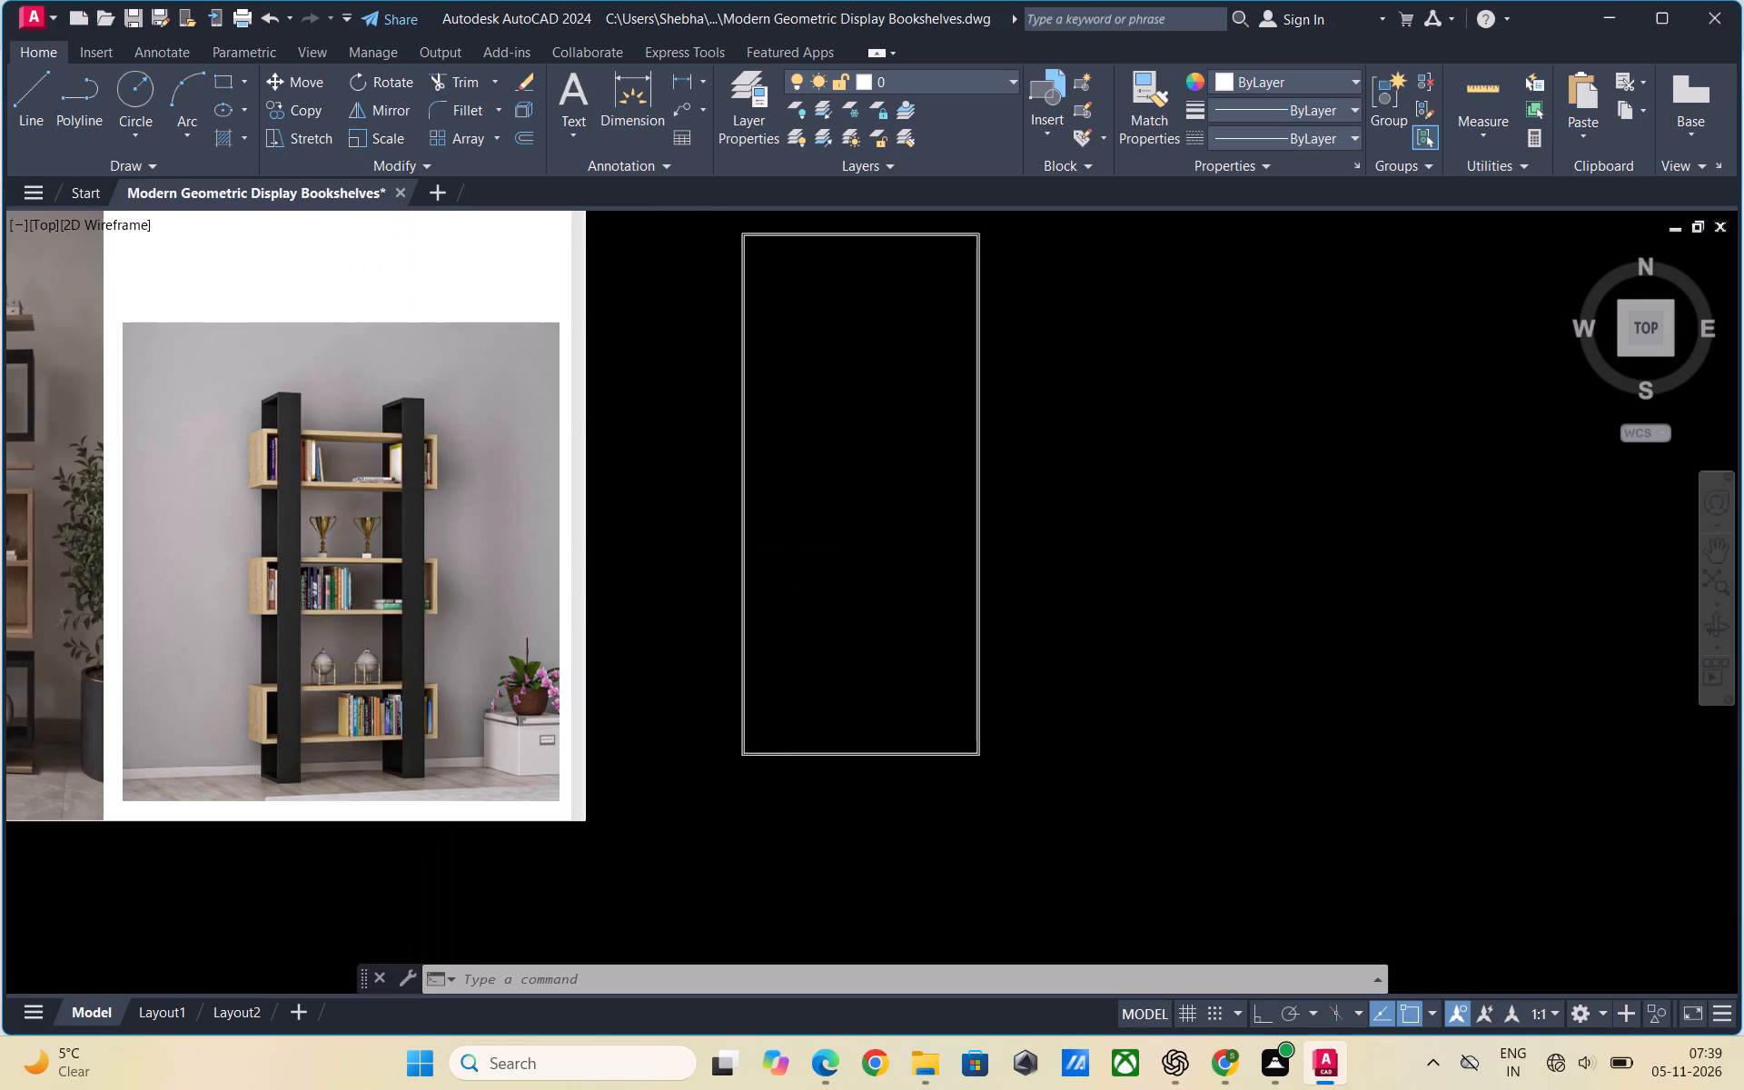
pyautogui.scroll(-1, 793, 550)
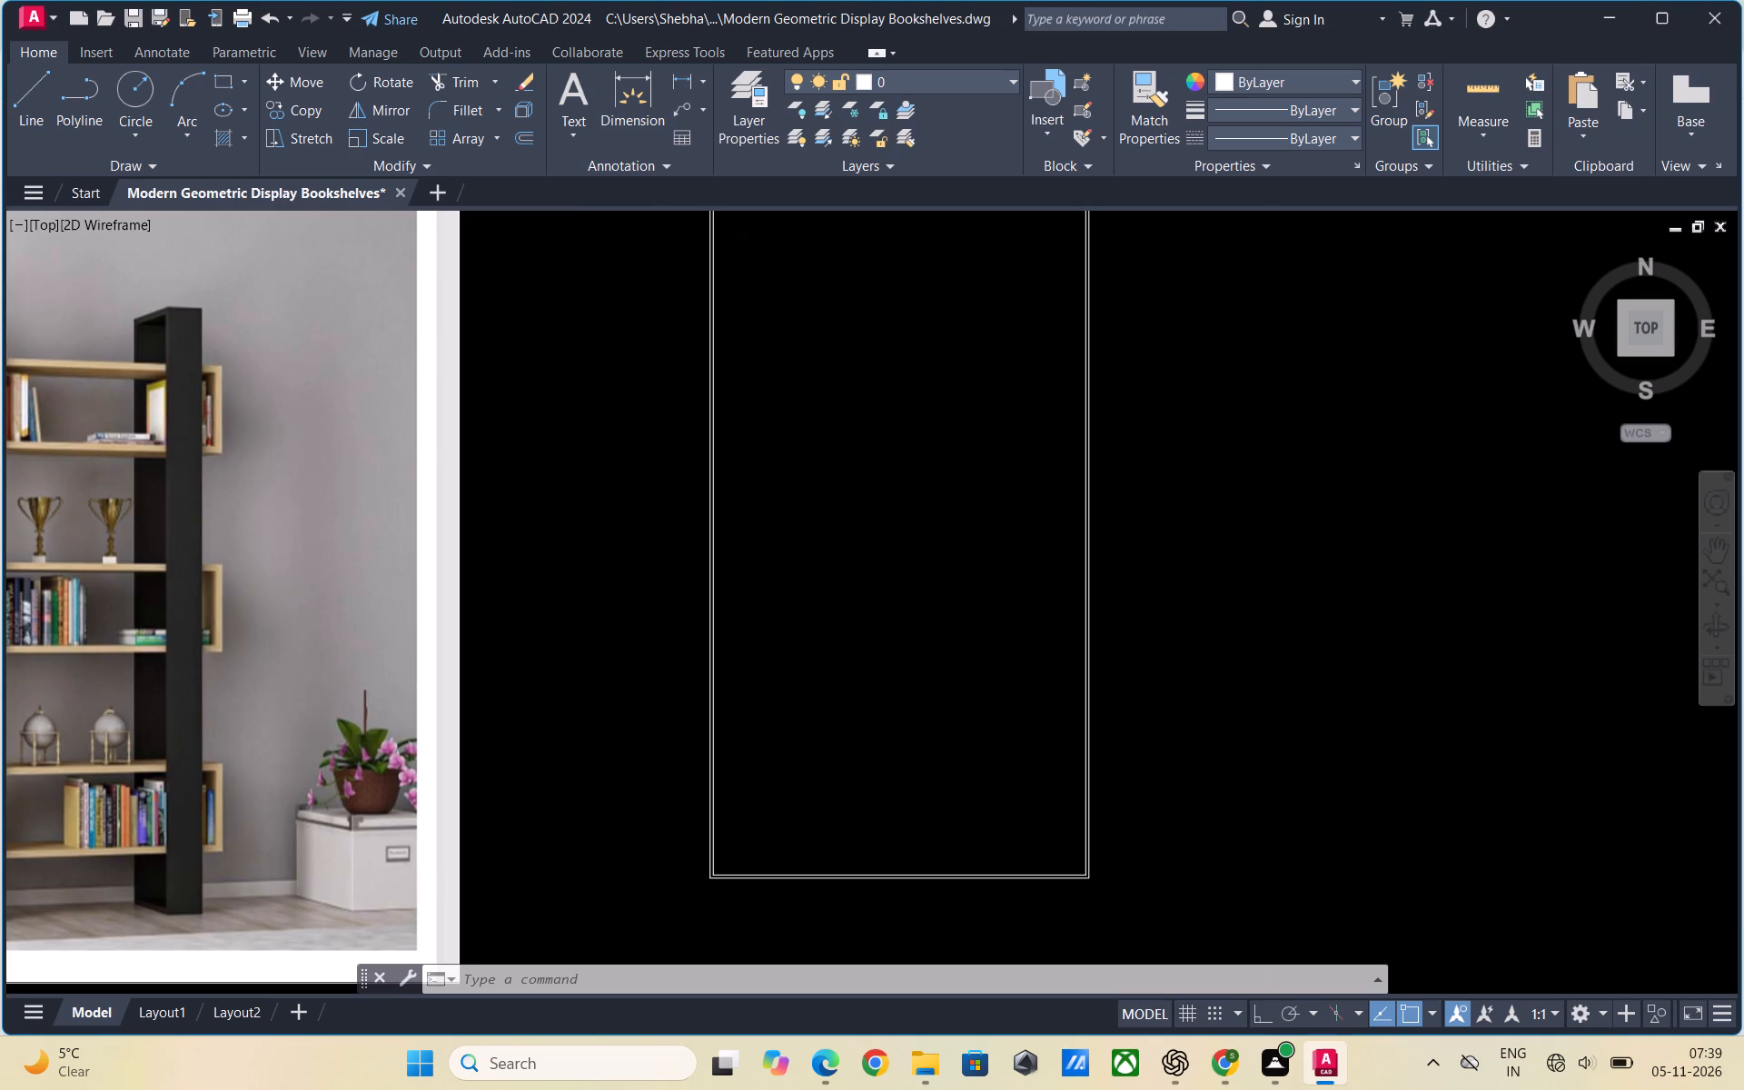
pyautogui.scroll(1, 793, 550)
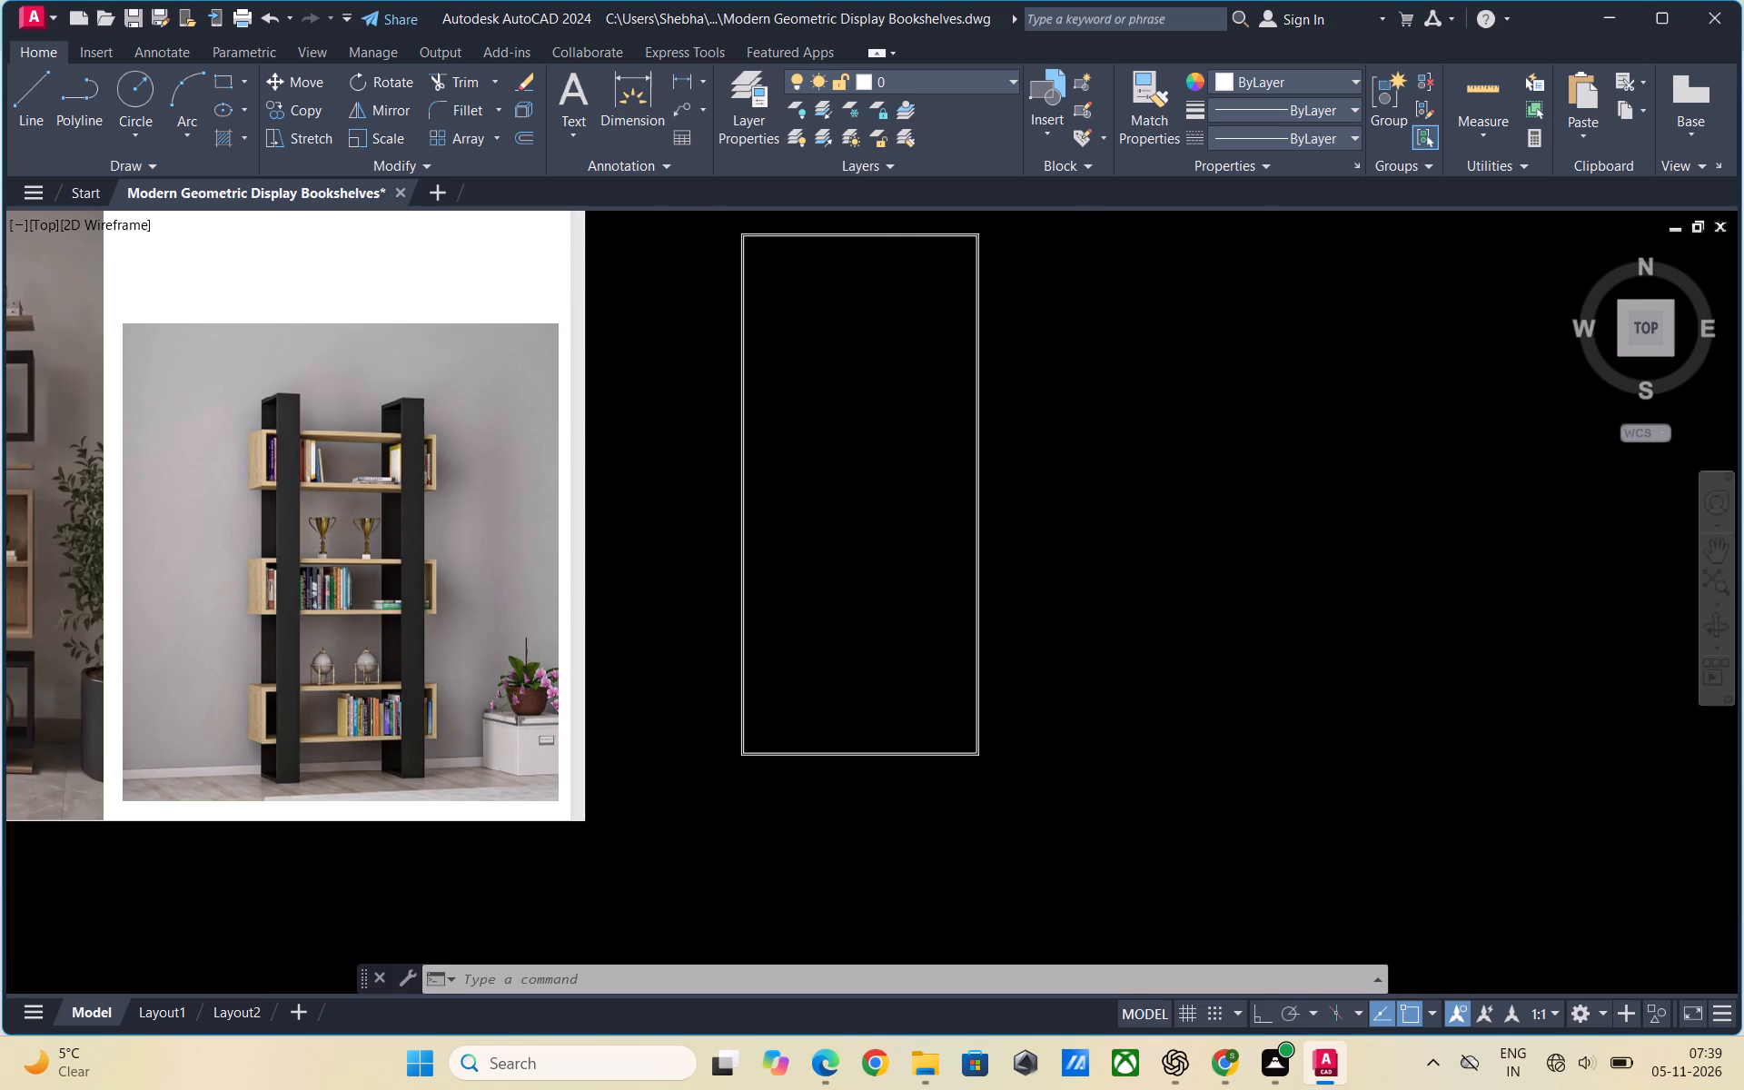
pyautogui.scroll(-1, 793, 550)
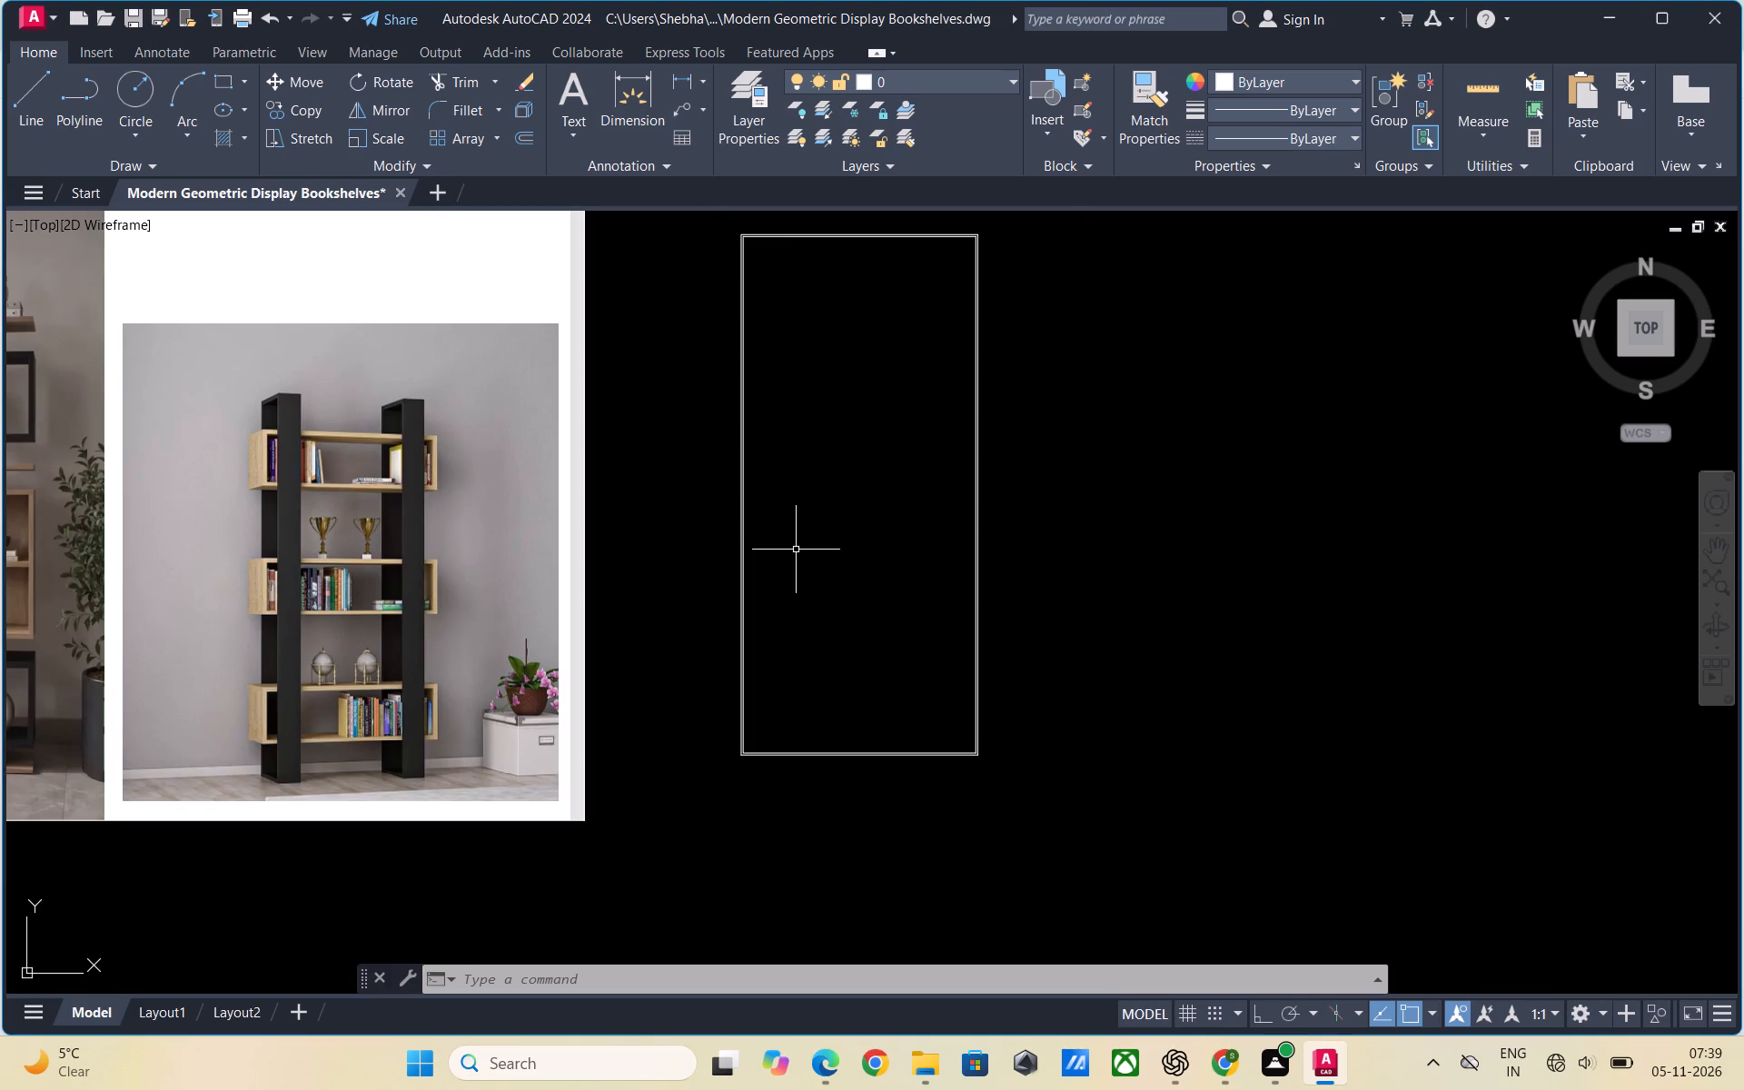
pyautogui.scroll(1, 796, 550)
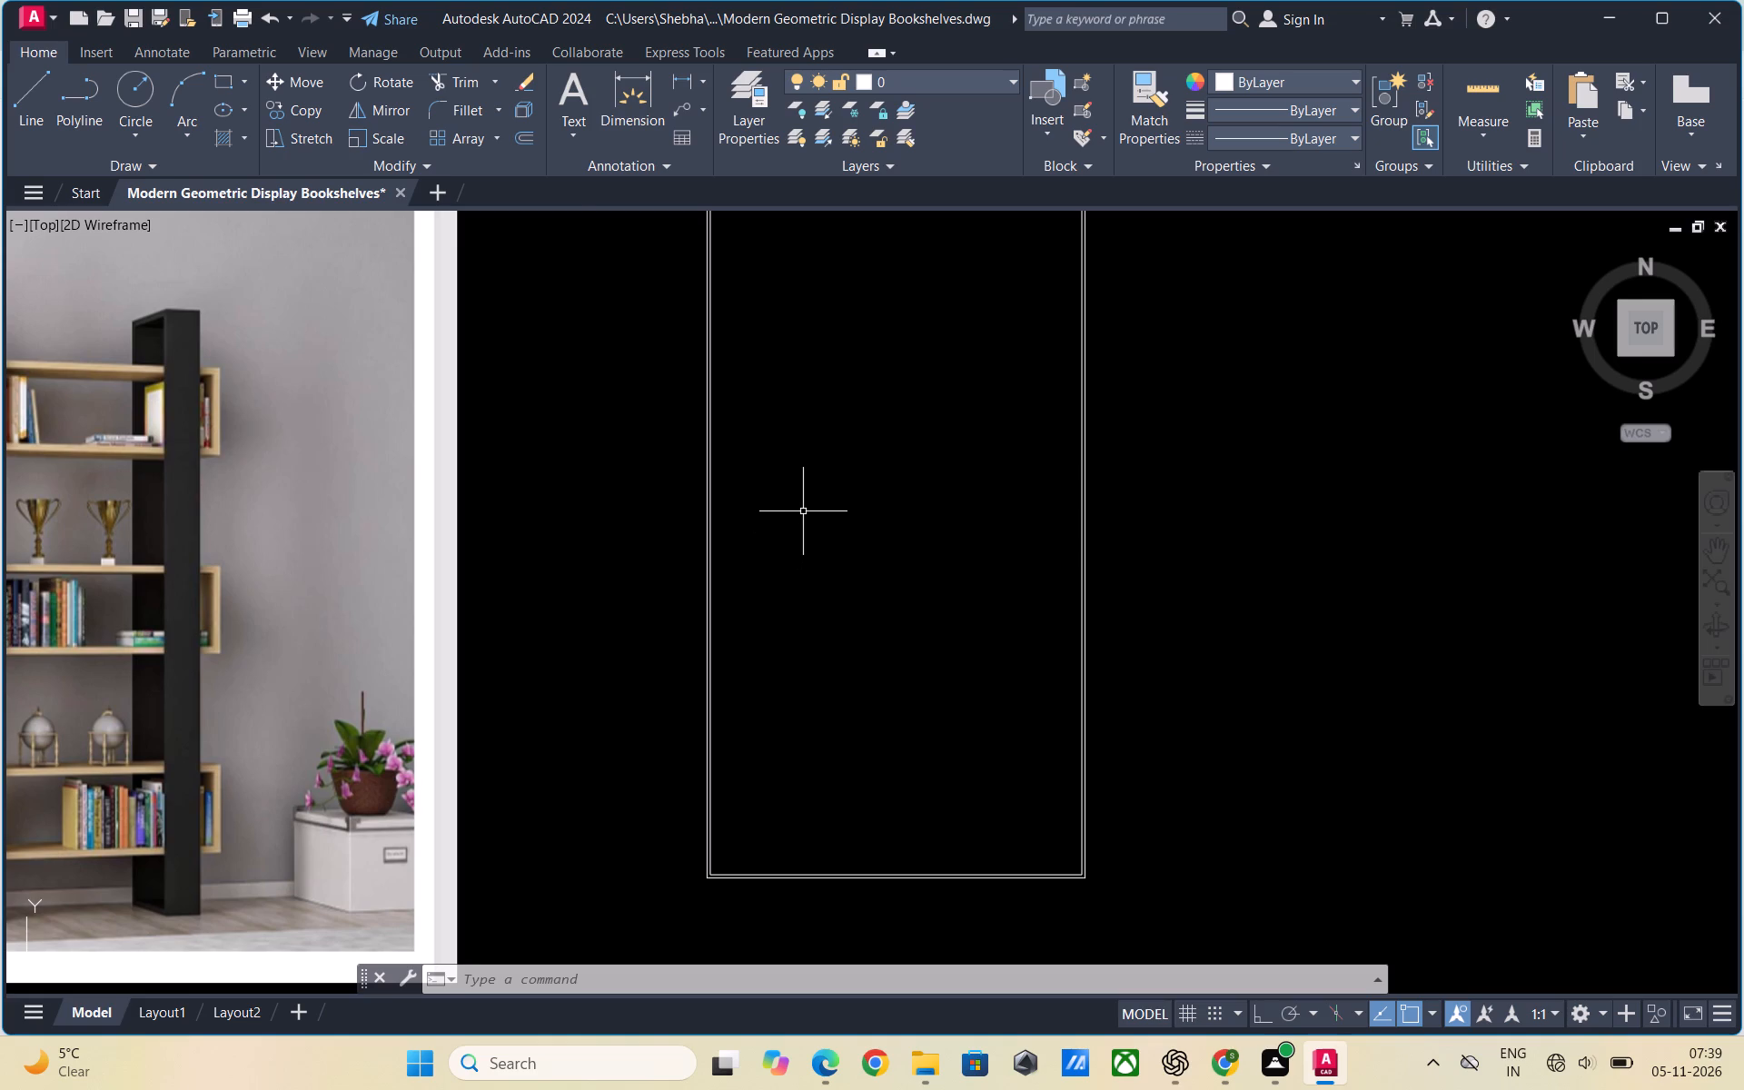
pyautogui.scroll(-2, 786, 487)
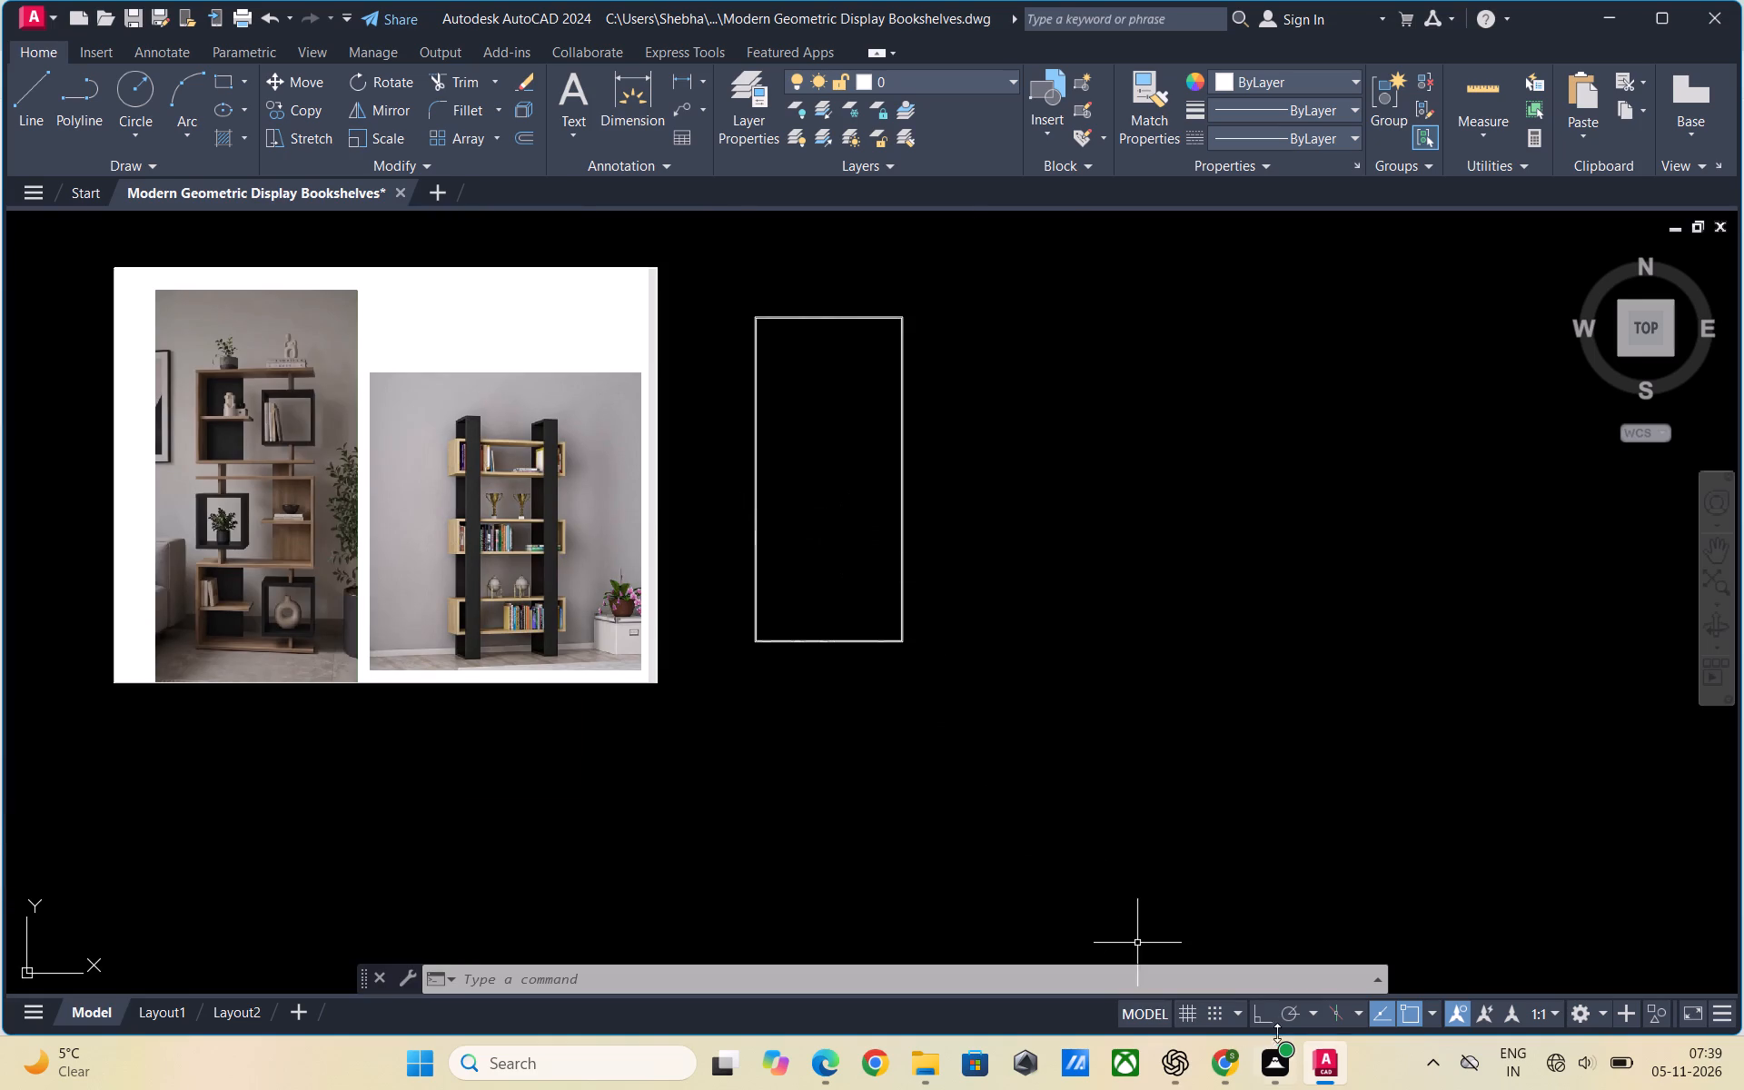
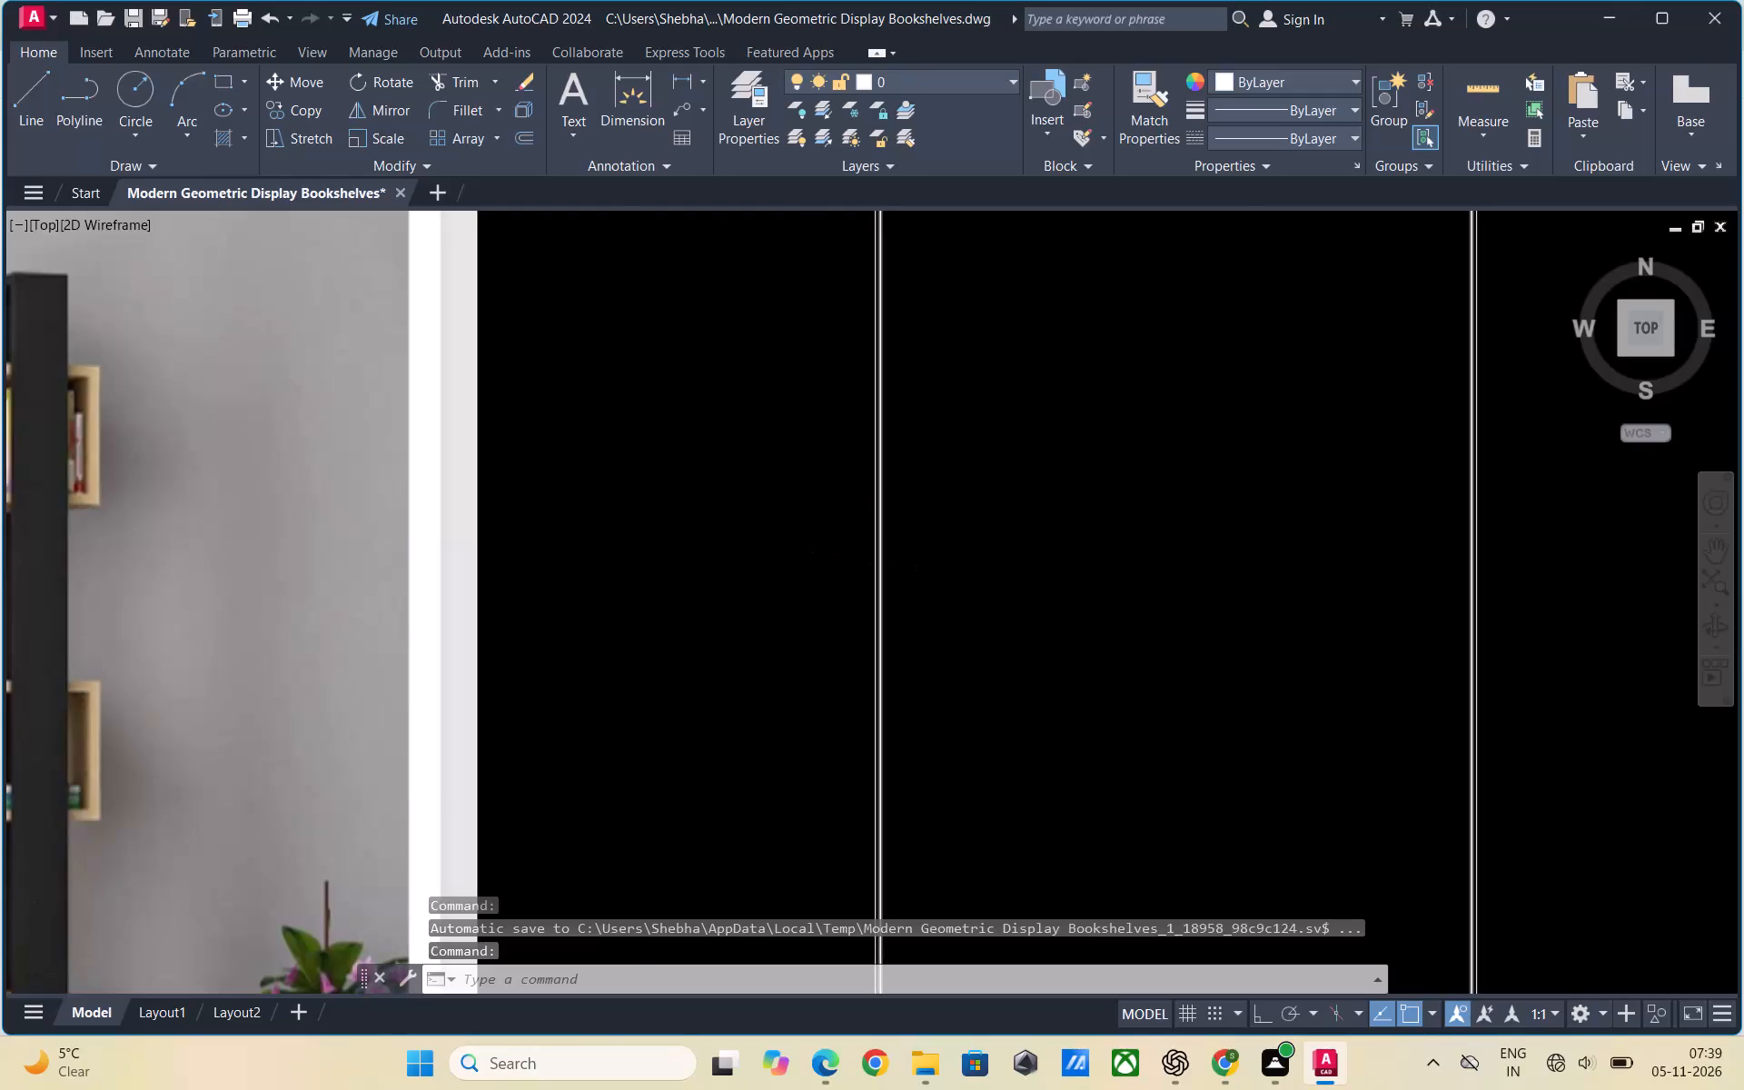
# Compare the double-line shelf frame's proportions with both reference bookshelves, including the geometric wood-and-black one.
pyautogui.scroll(-3, 877, 571)
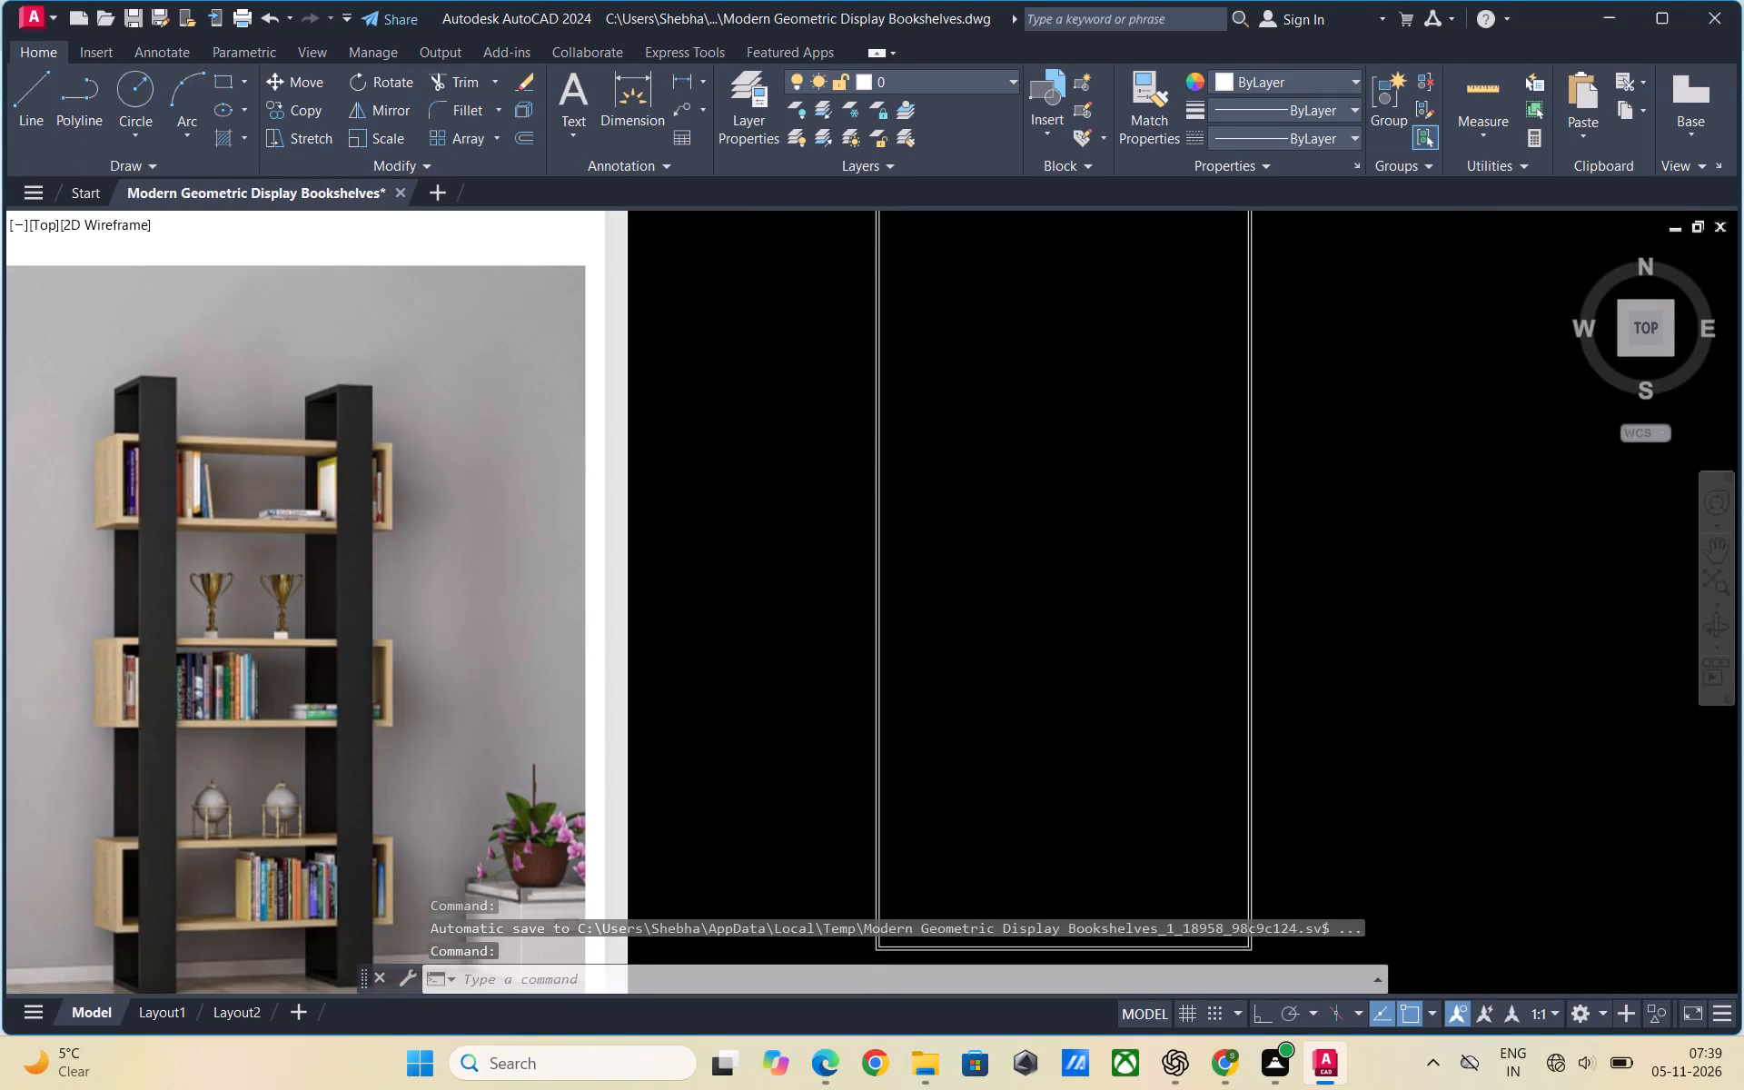
pyautogui.scroll(-1, 972, 615)
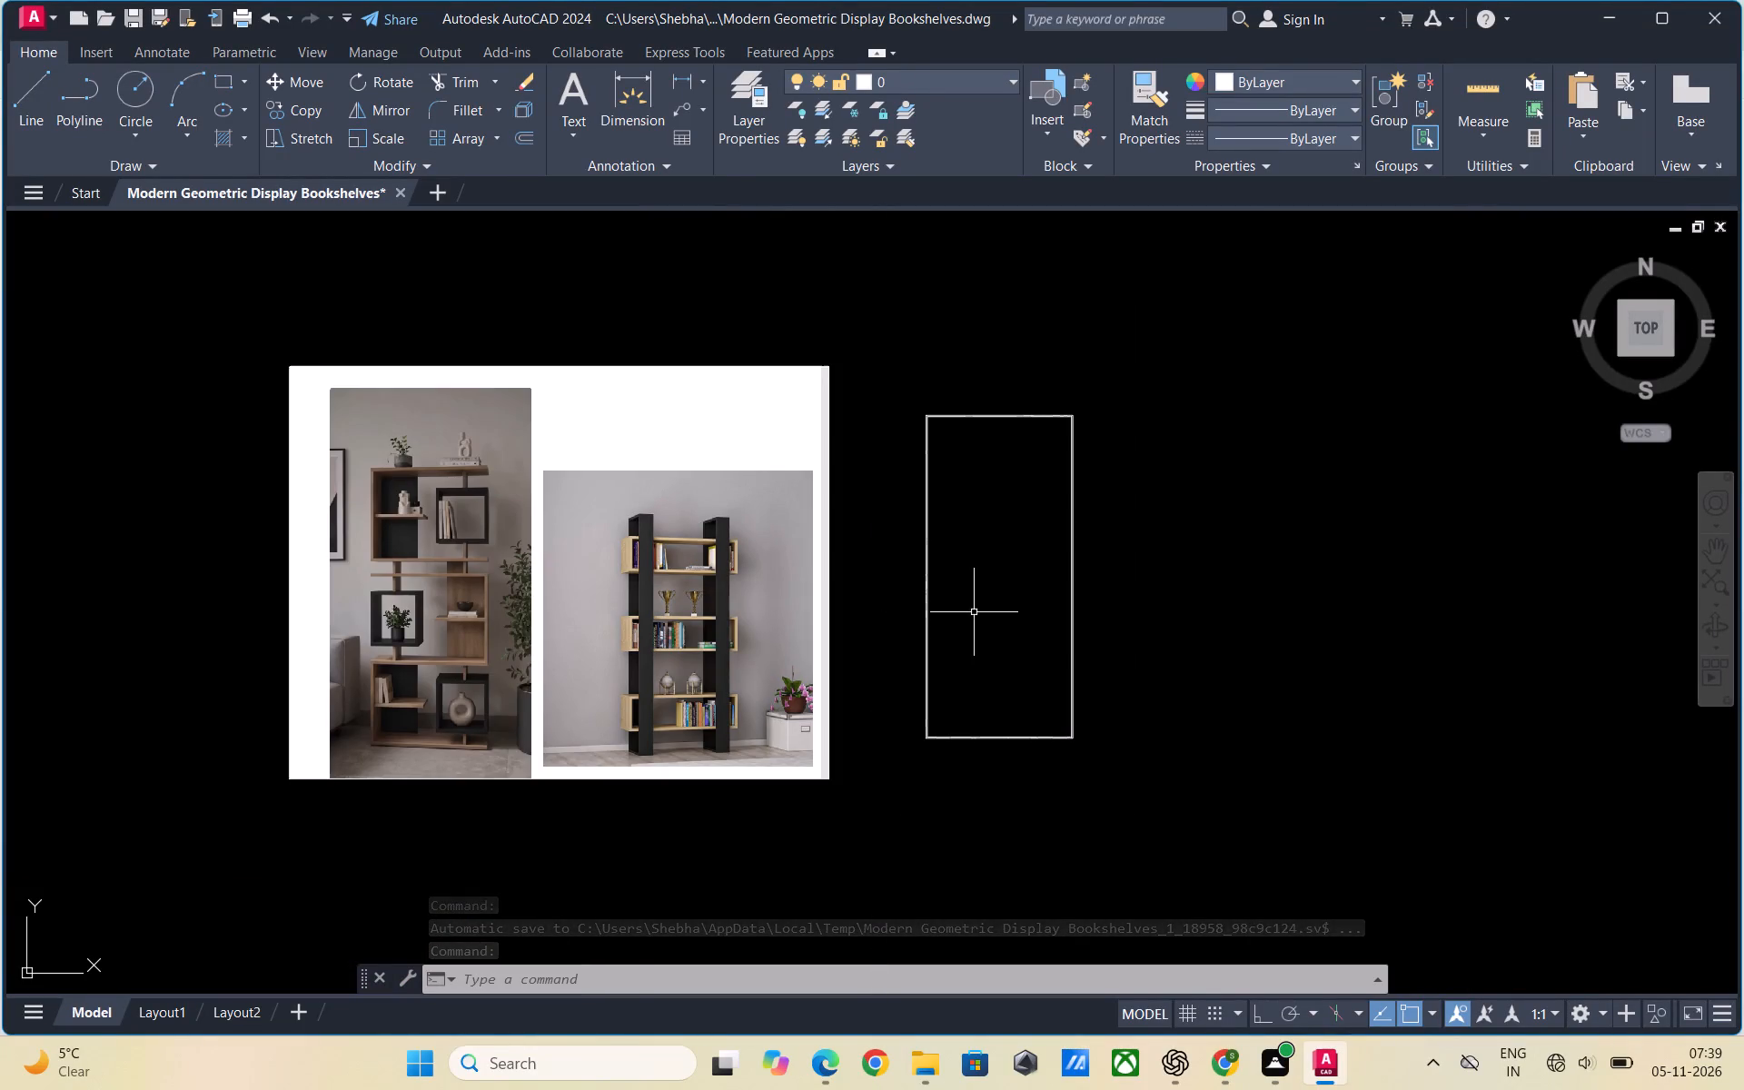
pyautogui.scroll(1, 982, 617)
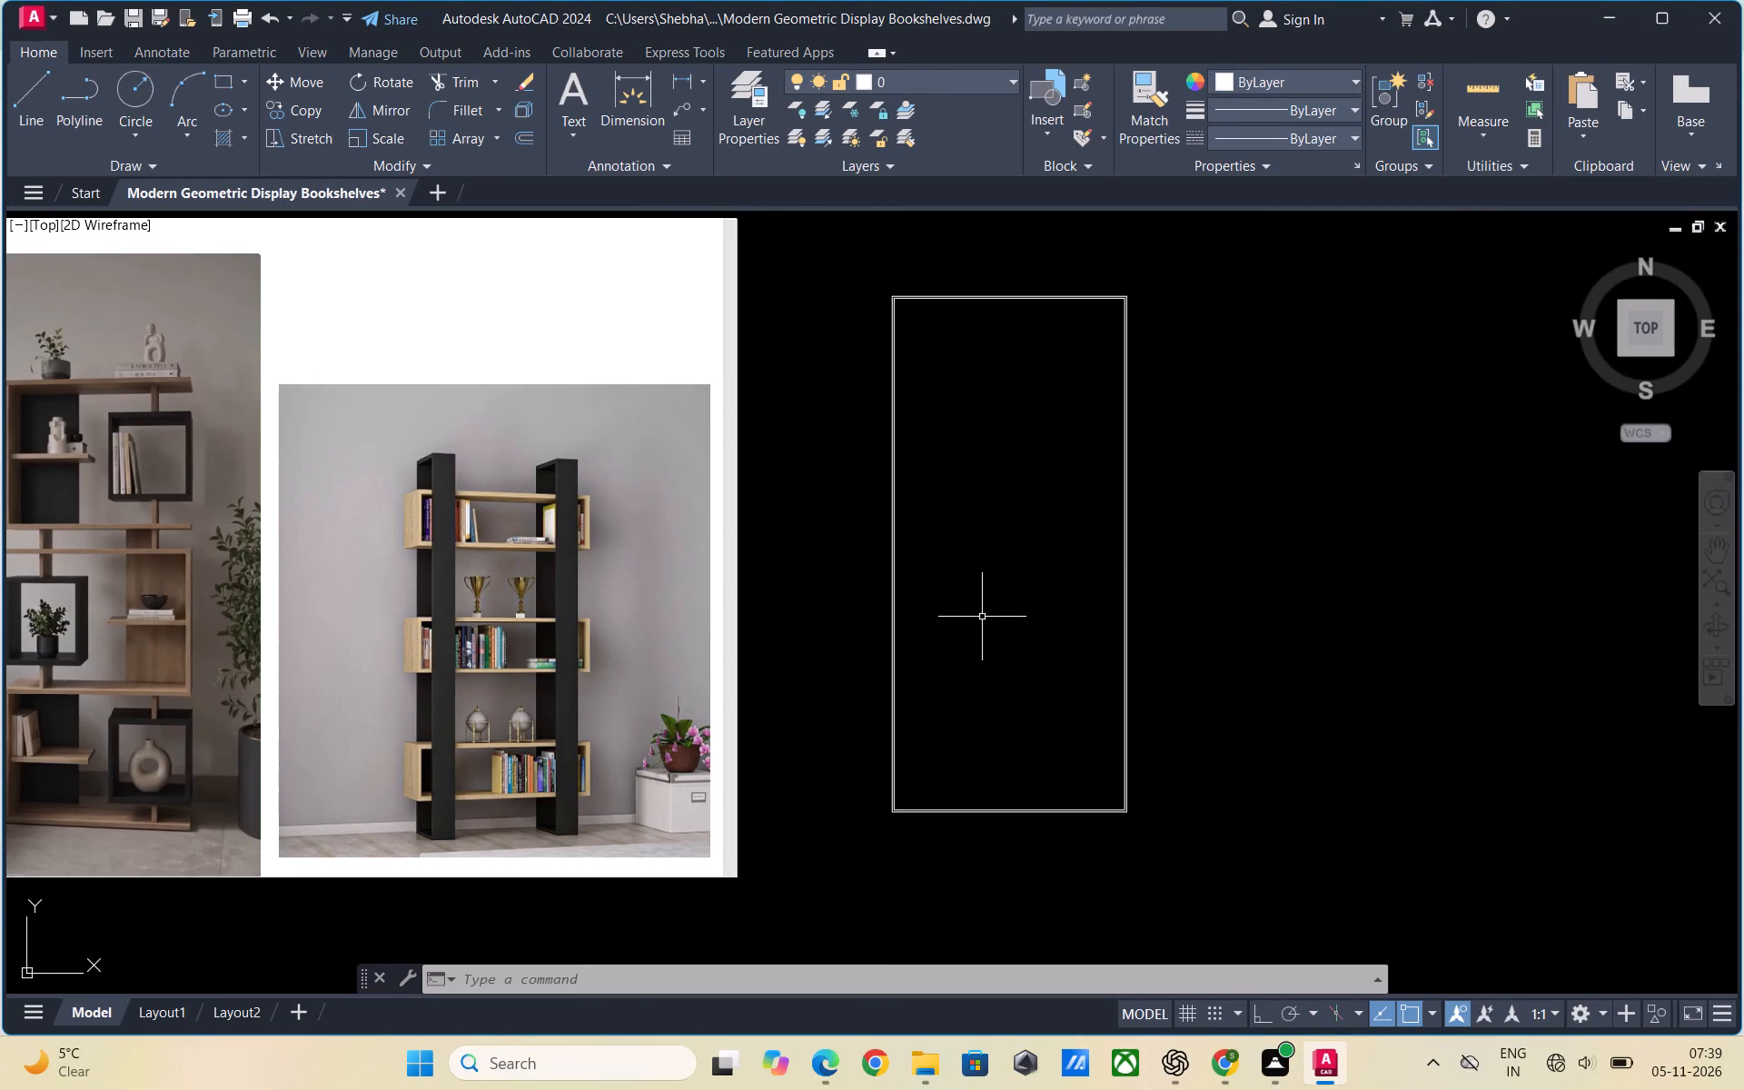
pyautogui.scroll(-1, 1007, 617)
pyautogui.scroll(1, 492, 650)
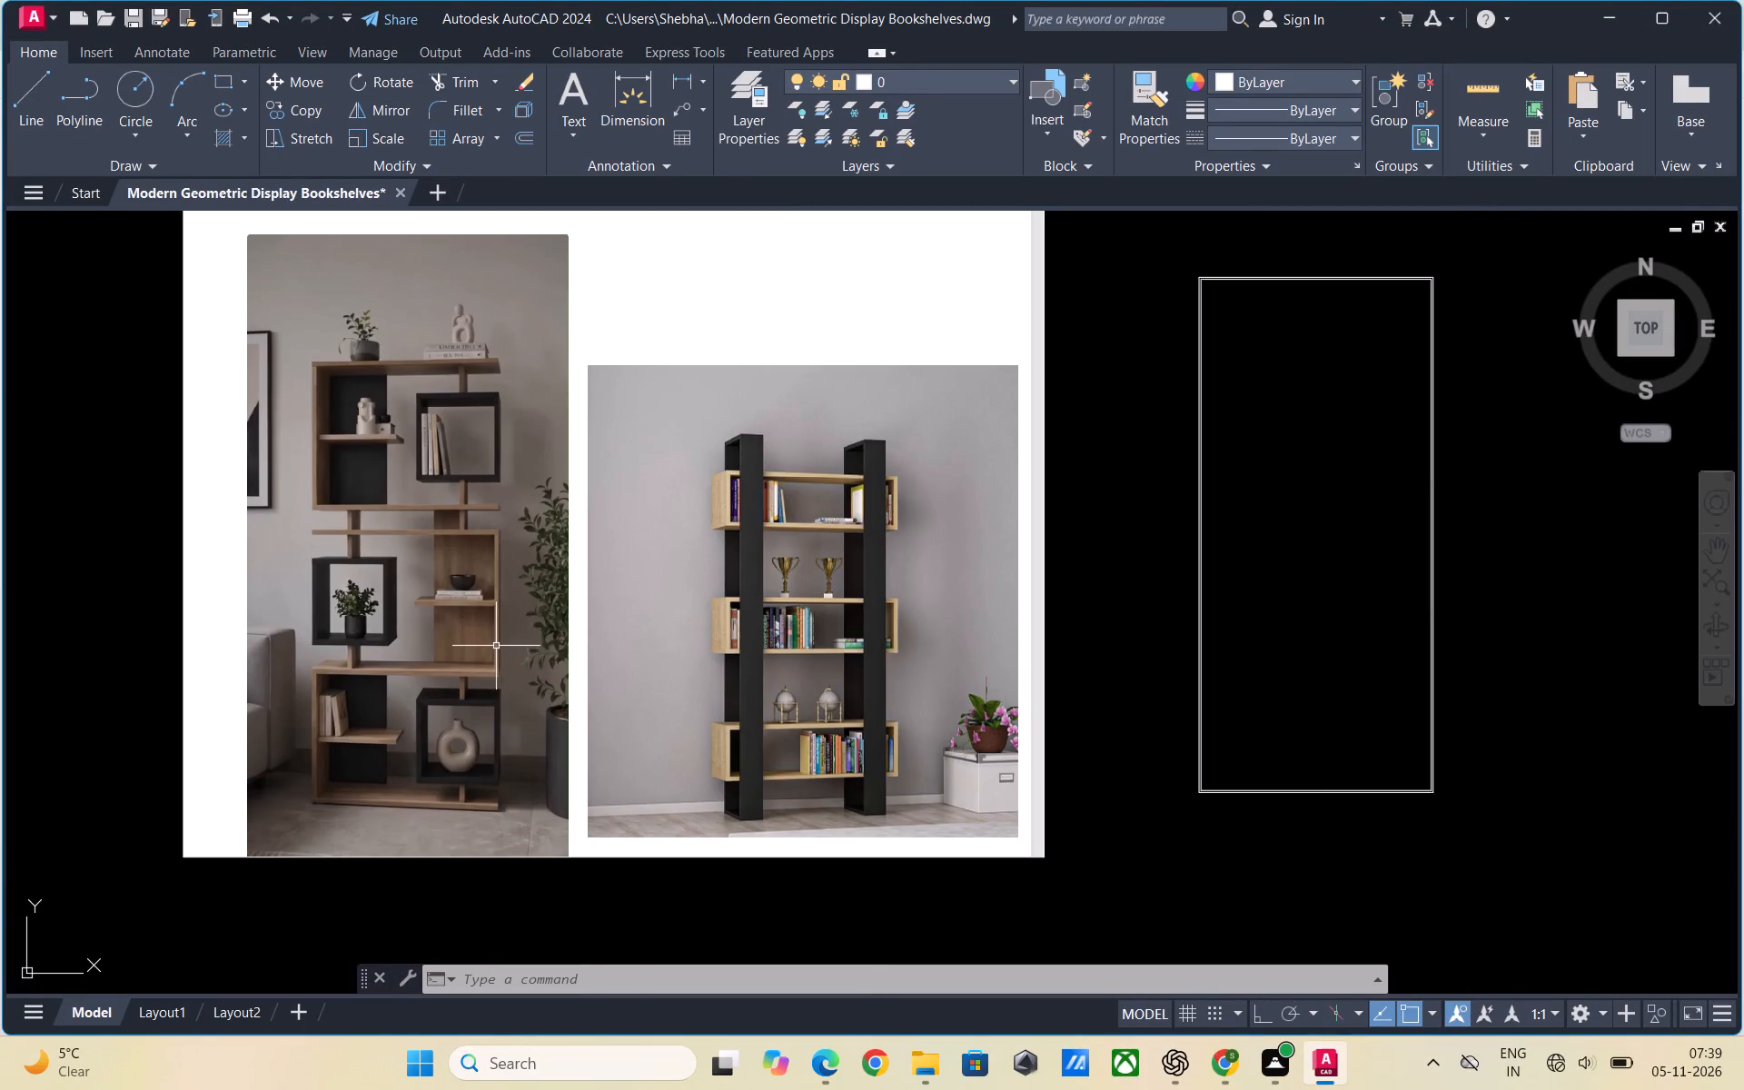
pyautogui.scroll(-1, 533, 629)
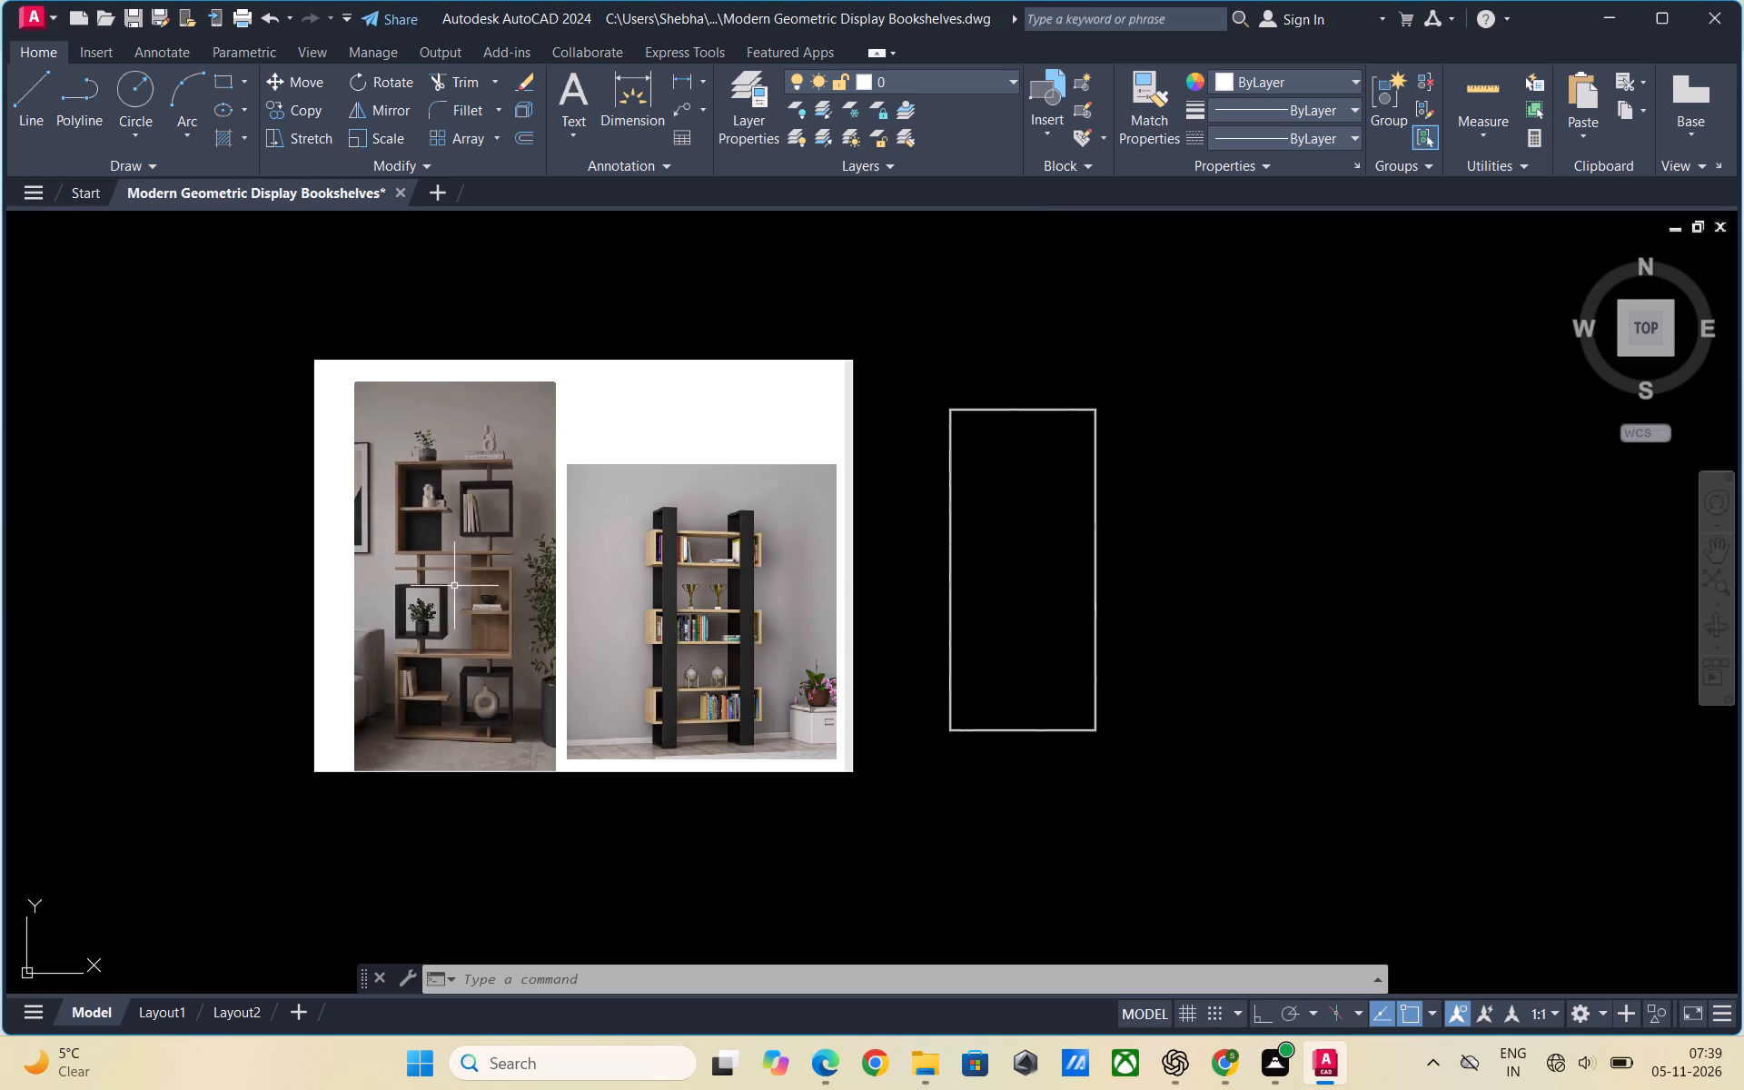
pyautogui.scroll(1, 1033, 577)
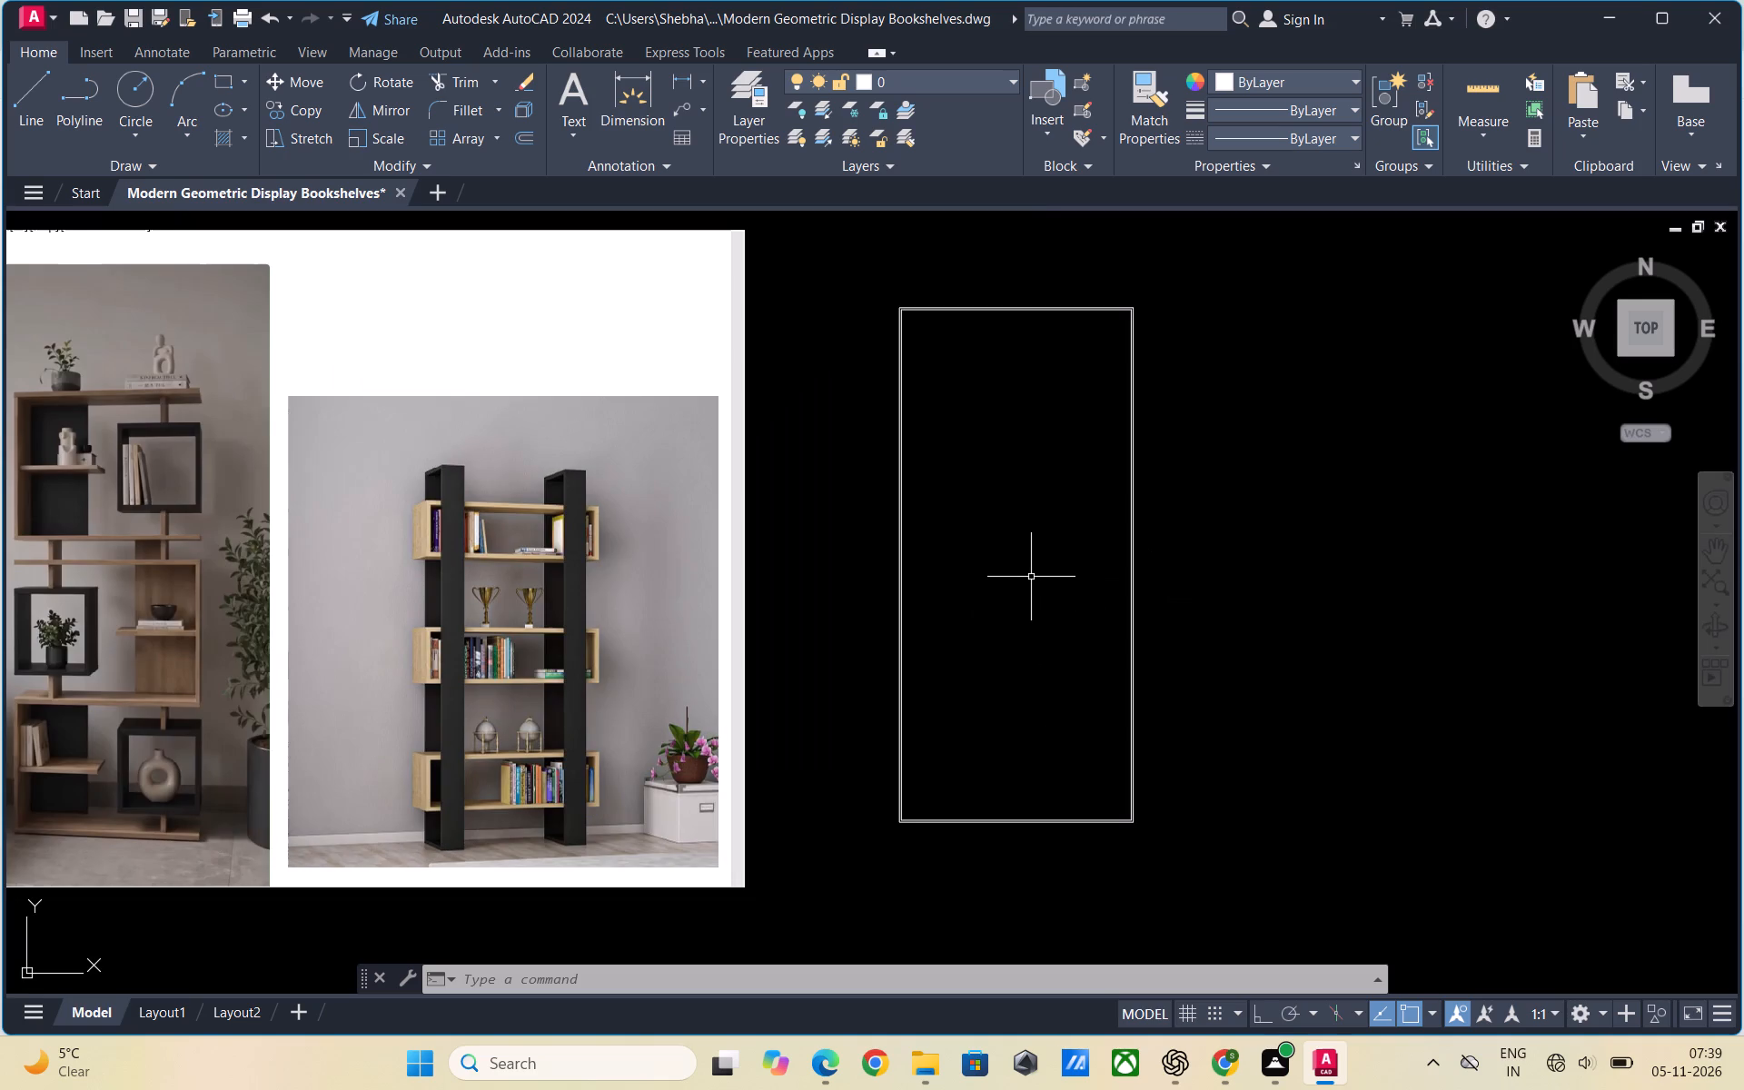
pyautogui.scroll(-1, 1030, 577)
pyautogui.scroll(1, 515, 634)
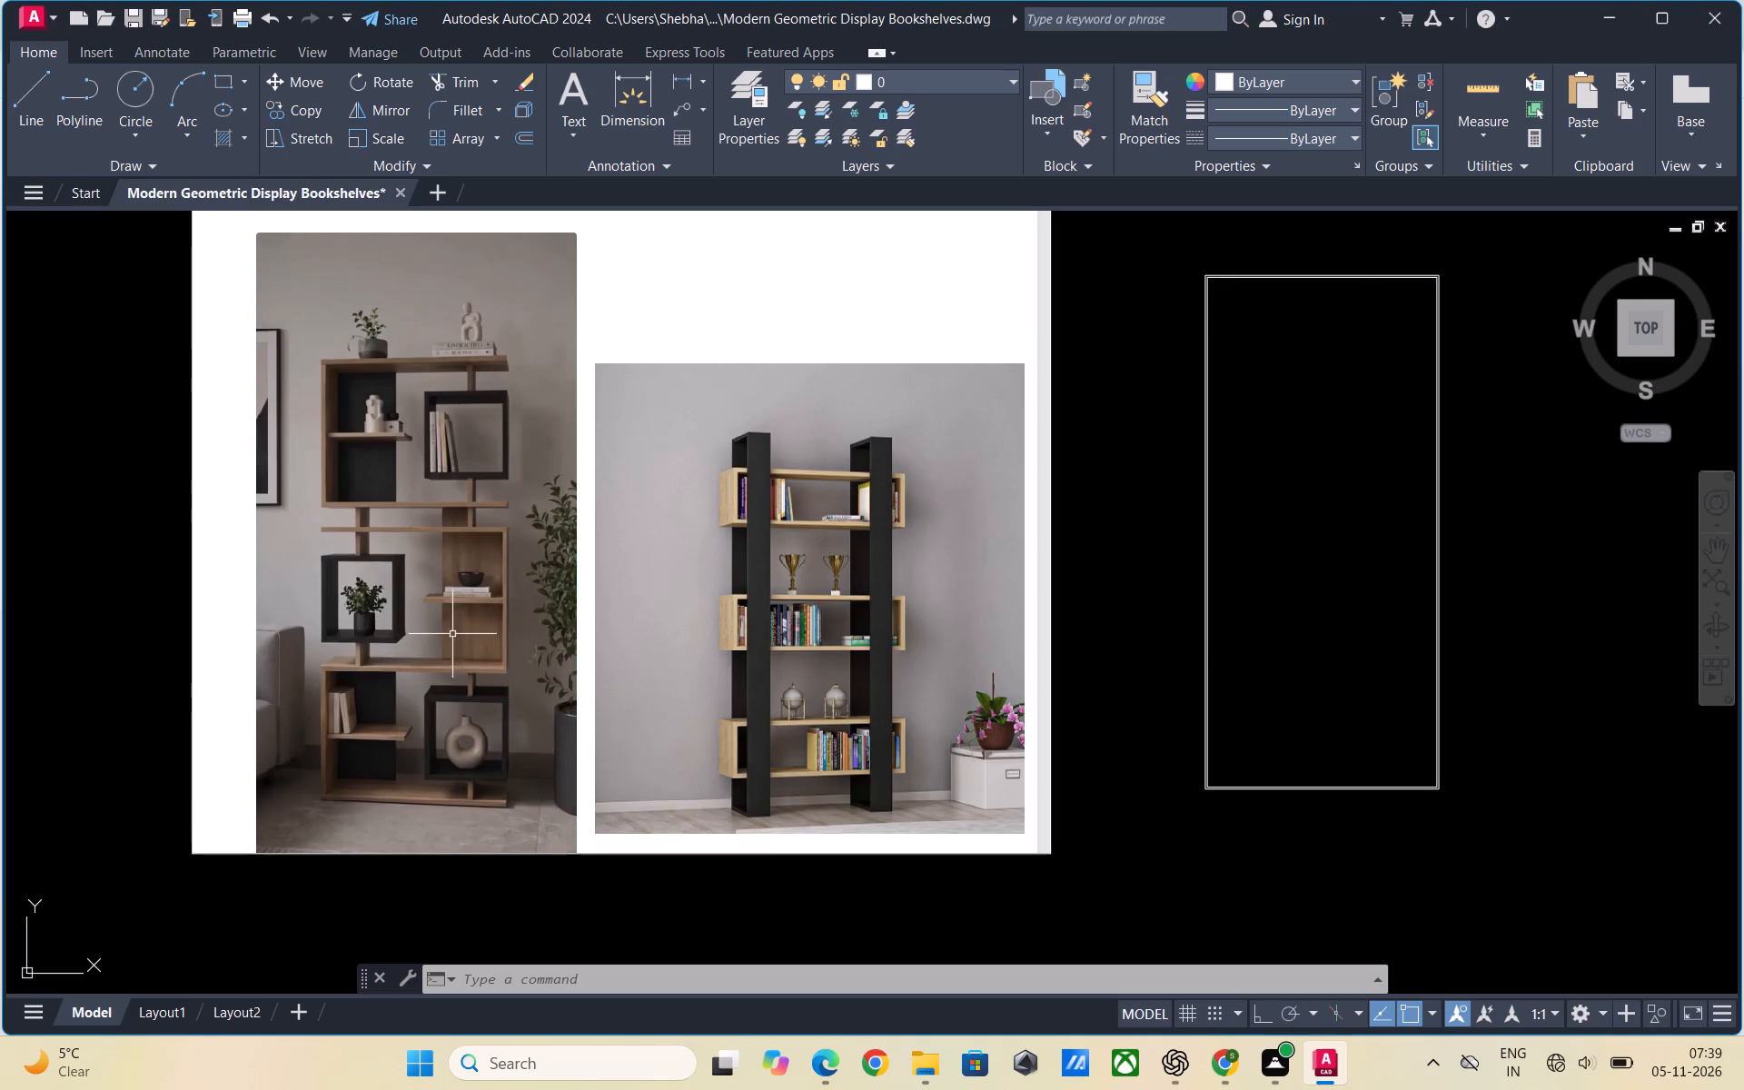
pyautogui.scroll(-1, 282, 623)
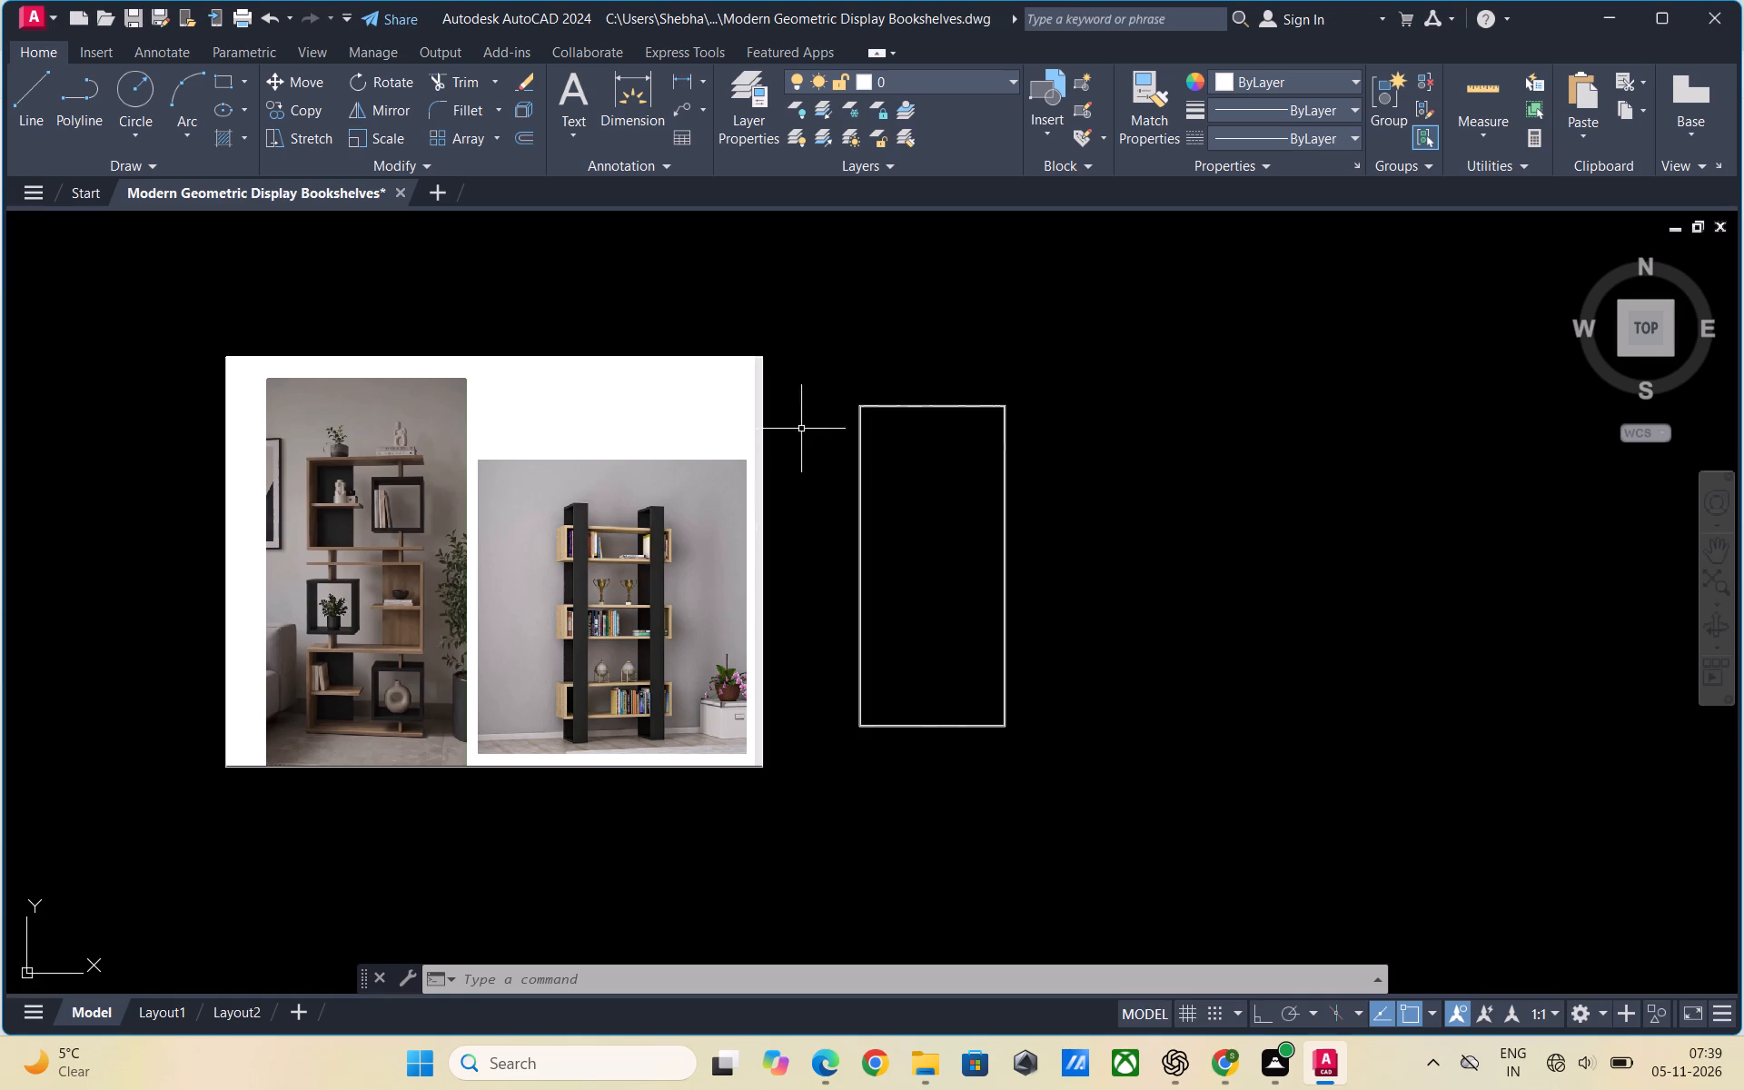
# Examine the top corner and upper edge of the double-line shelf frame.
pyautogui.scroll(2, 887, 401)
pyautogui.scroll(2, 765, 441)
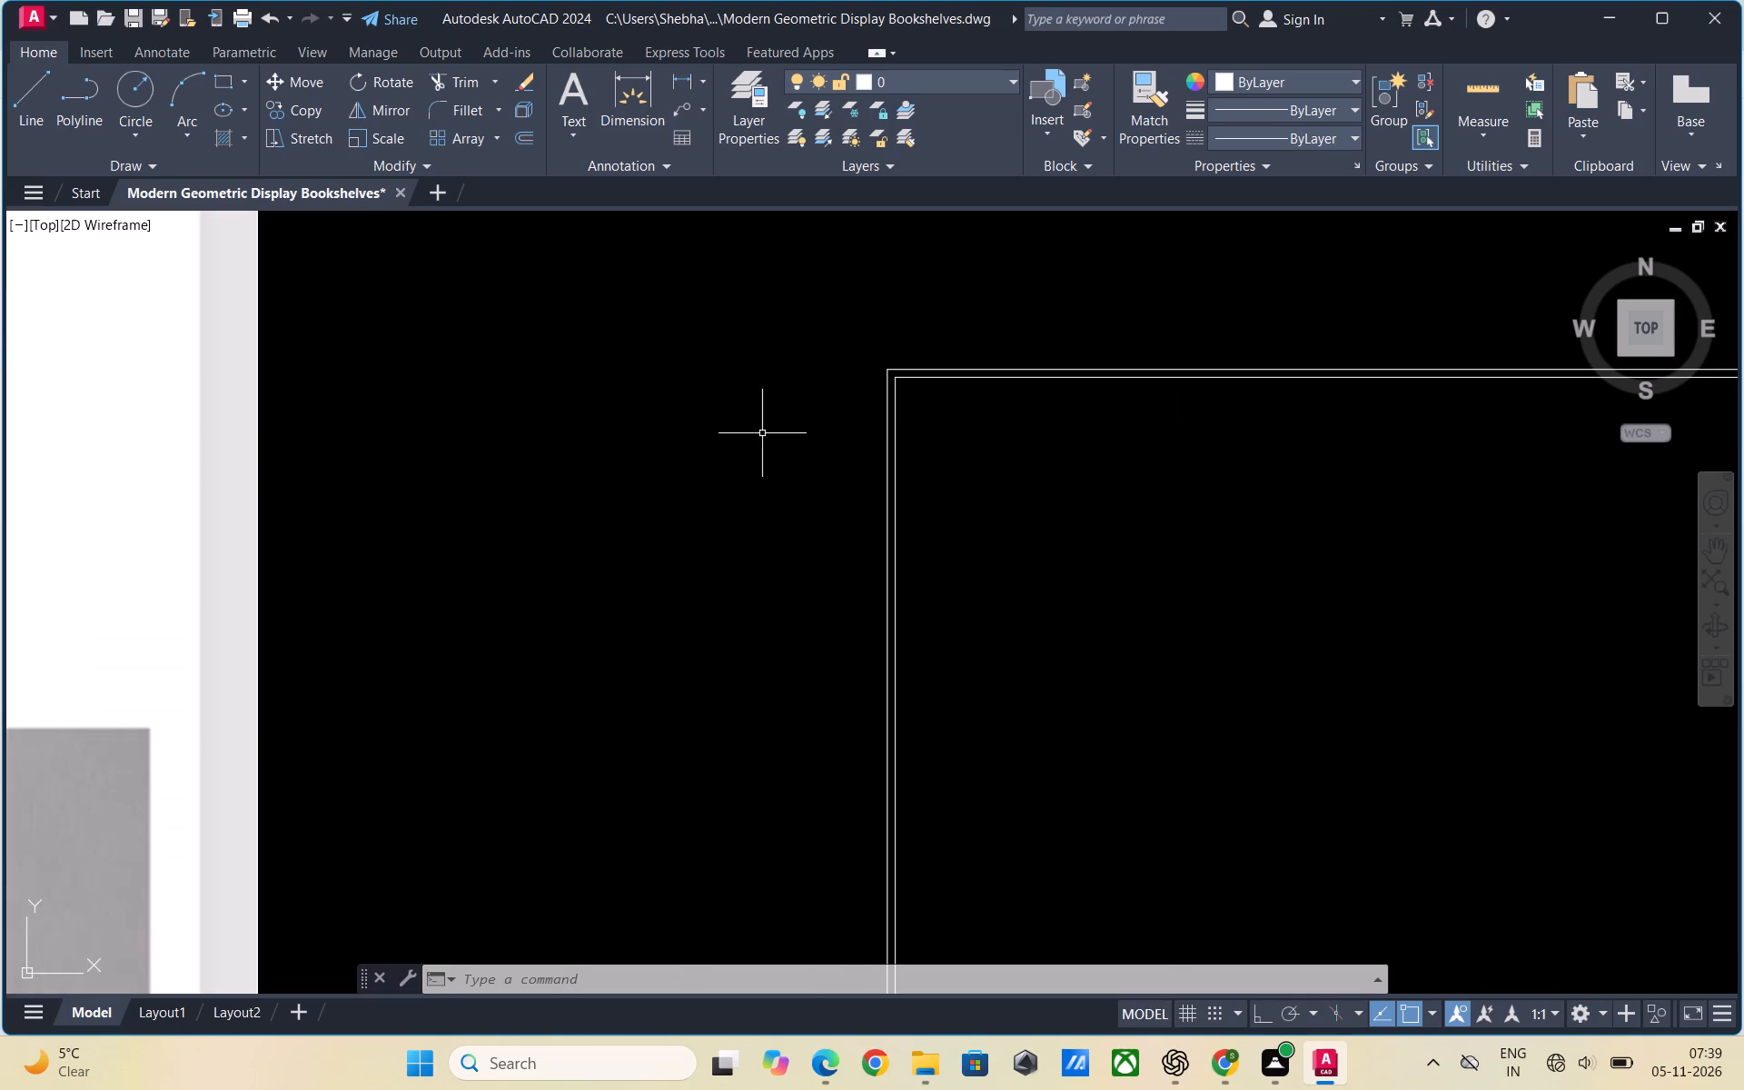
pyautogui.scroll(-2, 762, 429)
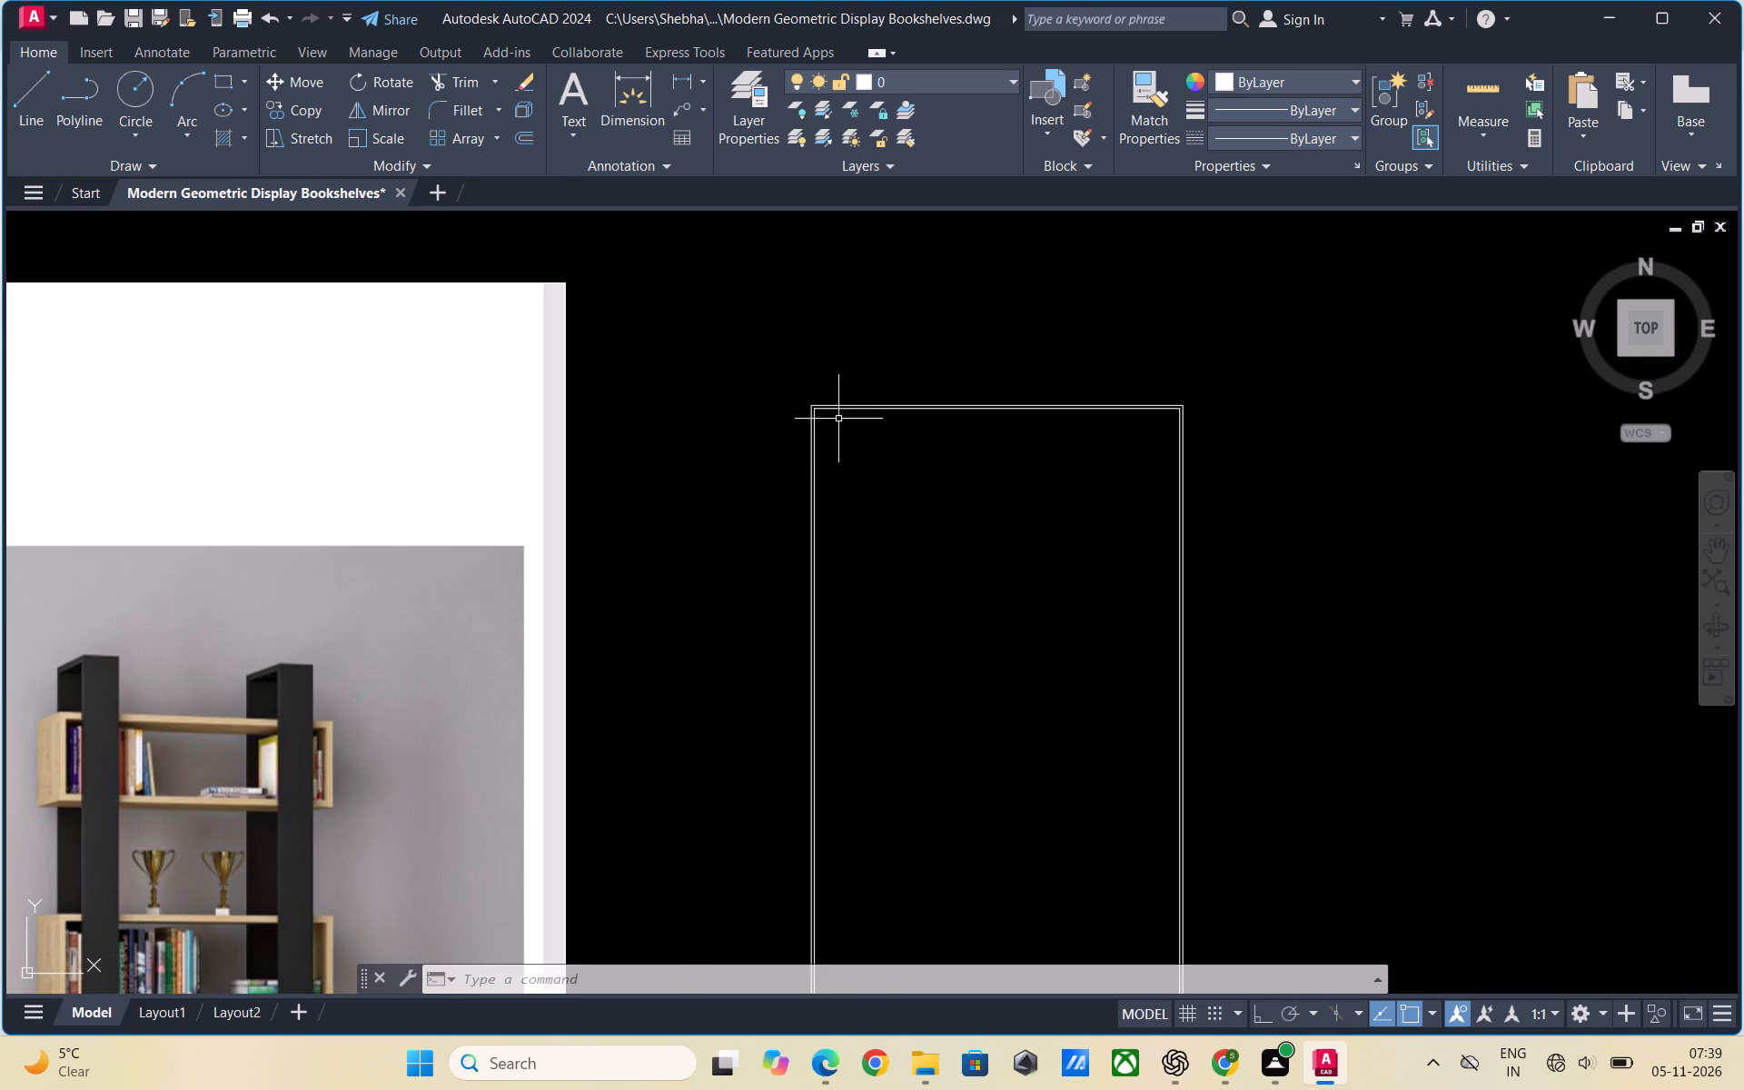
pyautogui.scroll(1, 841, 419)
pyautogui.scroll(-1, 705, 383)
pyautogui.scroll(2, 750, 381)
pyautogui.scroll(-1, 688, 361)
pyautogui.scroll(-1, 802, 243)
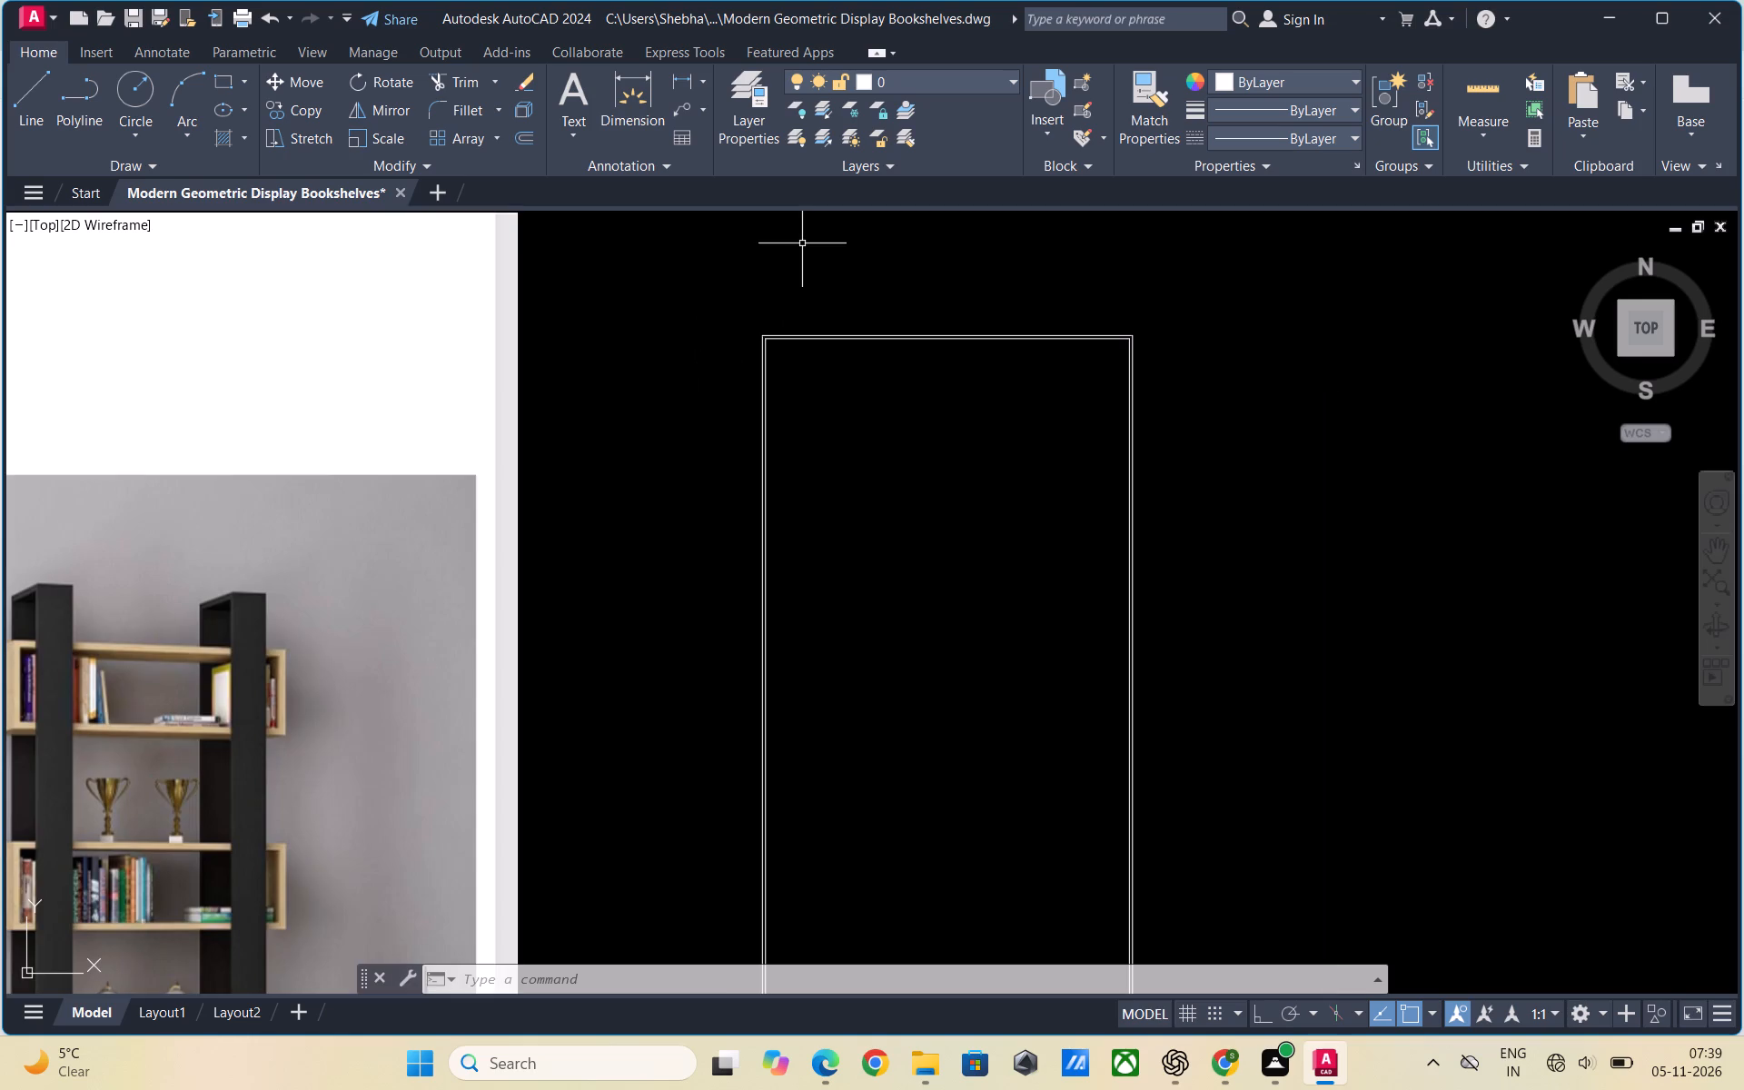
pyautogui.scroll(-2, 877, 292)
pyautogui.scroll(1, 861, 361)
pyautogui.scroll(-1, 903, 389)
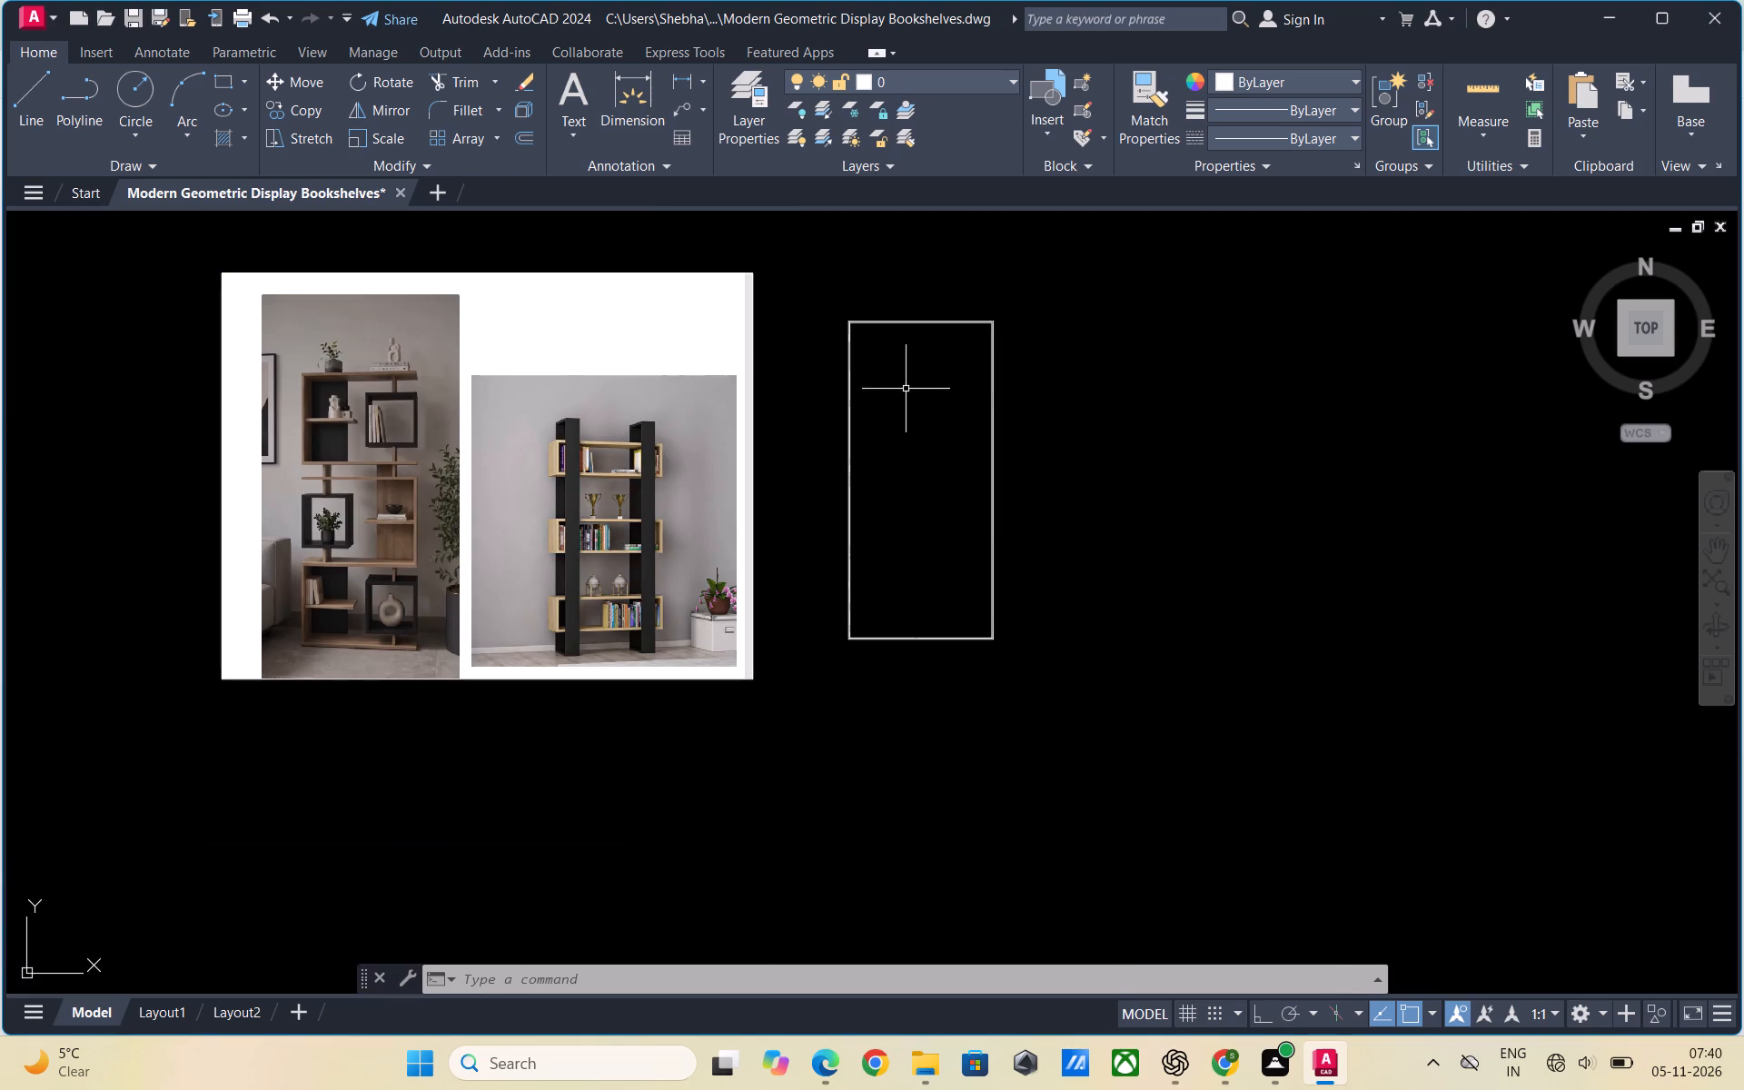
# Examine the lower part of the double-line shelf frame against the black-post bookshelf in the reference image.
pyautogui.scroll(1, 942, 562)
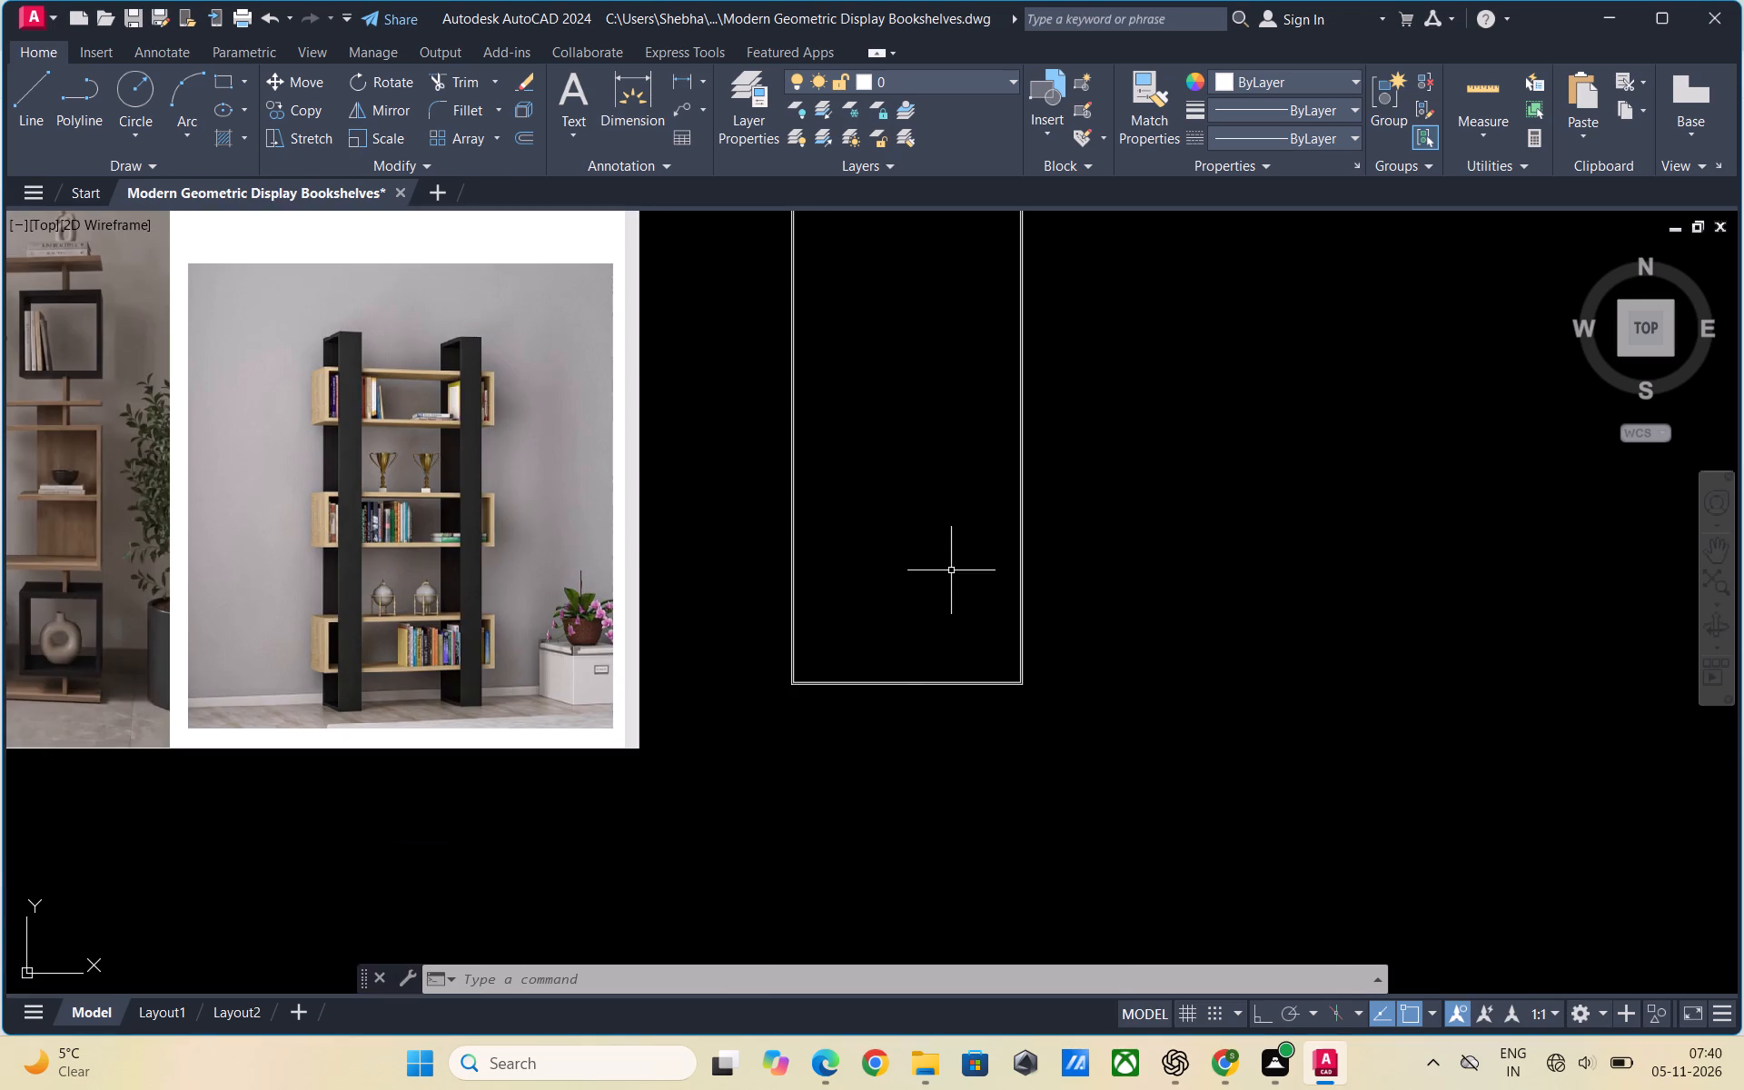
pyautogui.scroll(-1, 1067, 593)
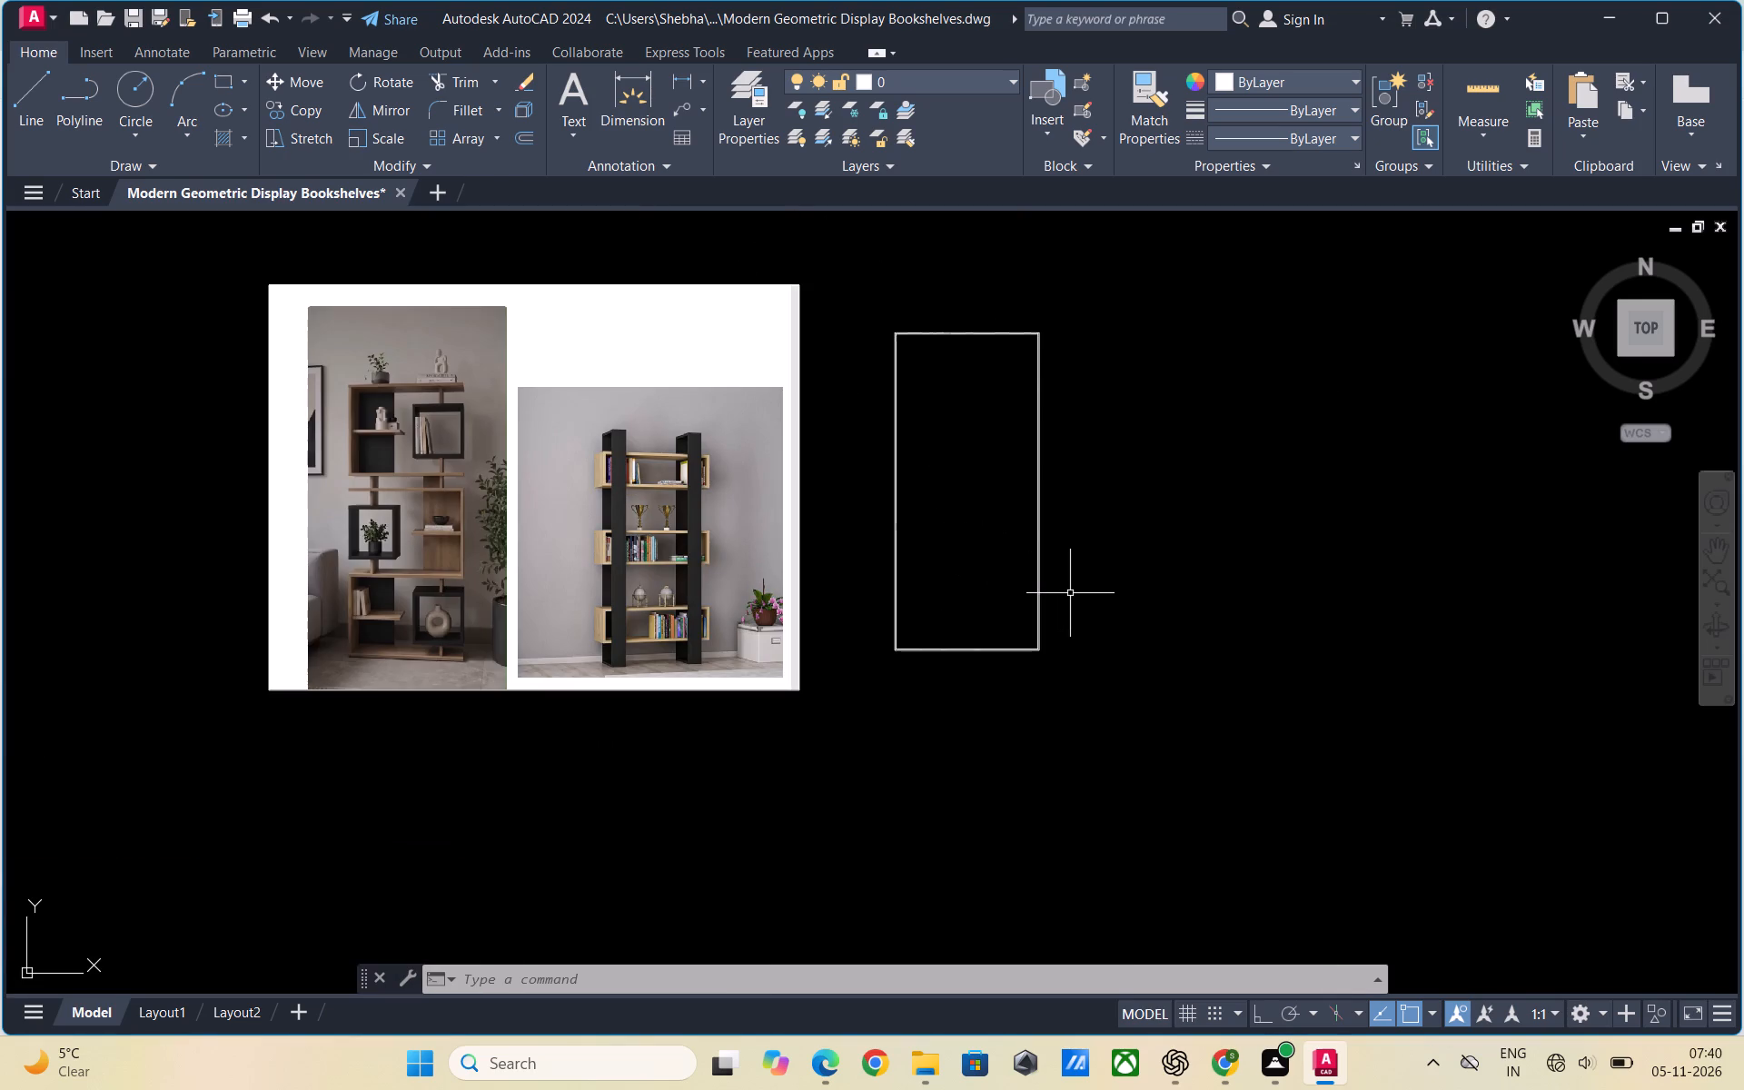
pyautogui.scroll(1, 1071, 593)
pyautogui.scroll(-1, 867, 579)
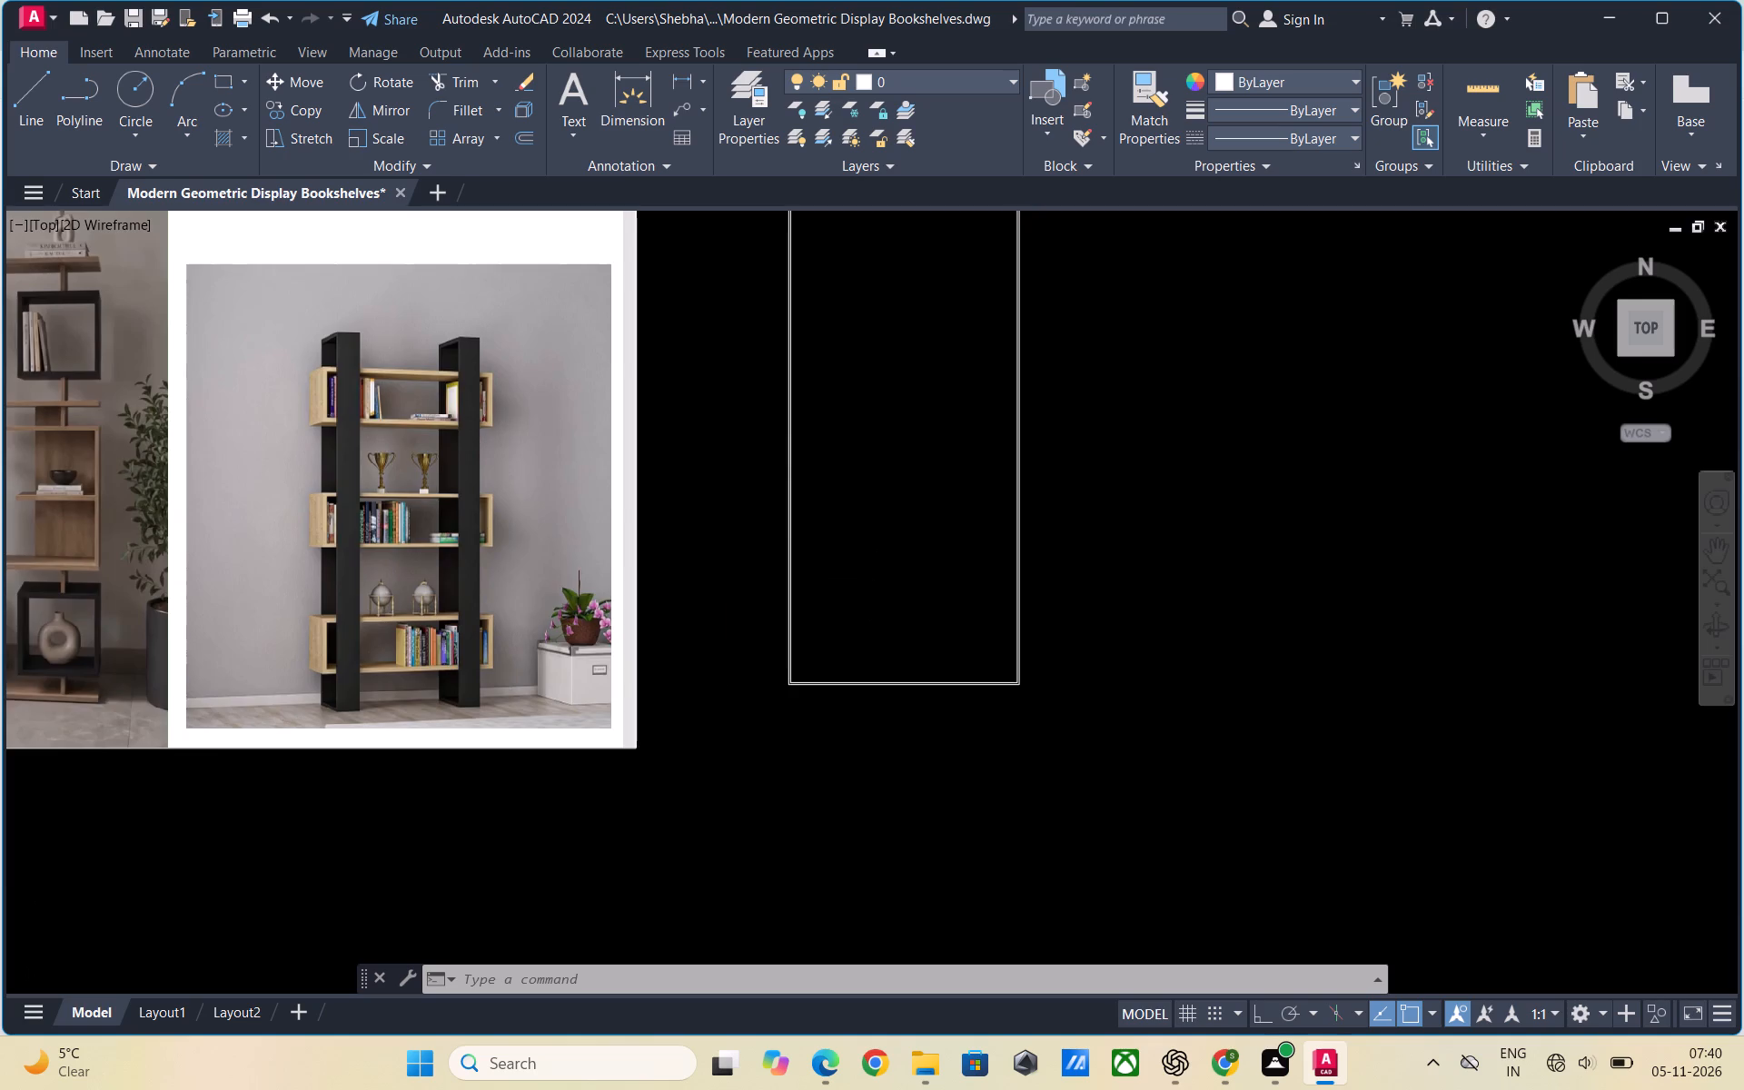
pyautogui.scroll(2, 867, 570)
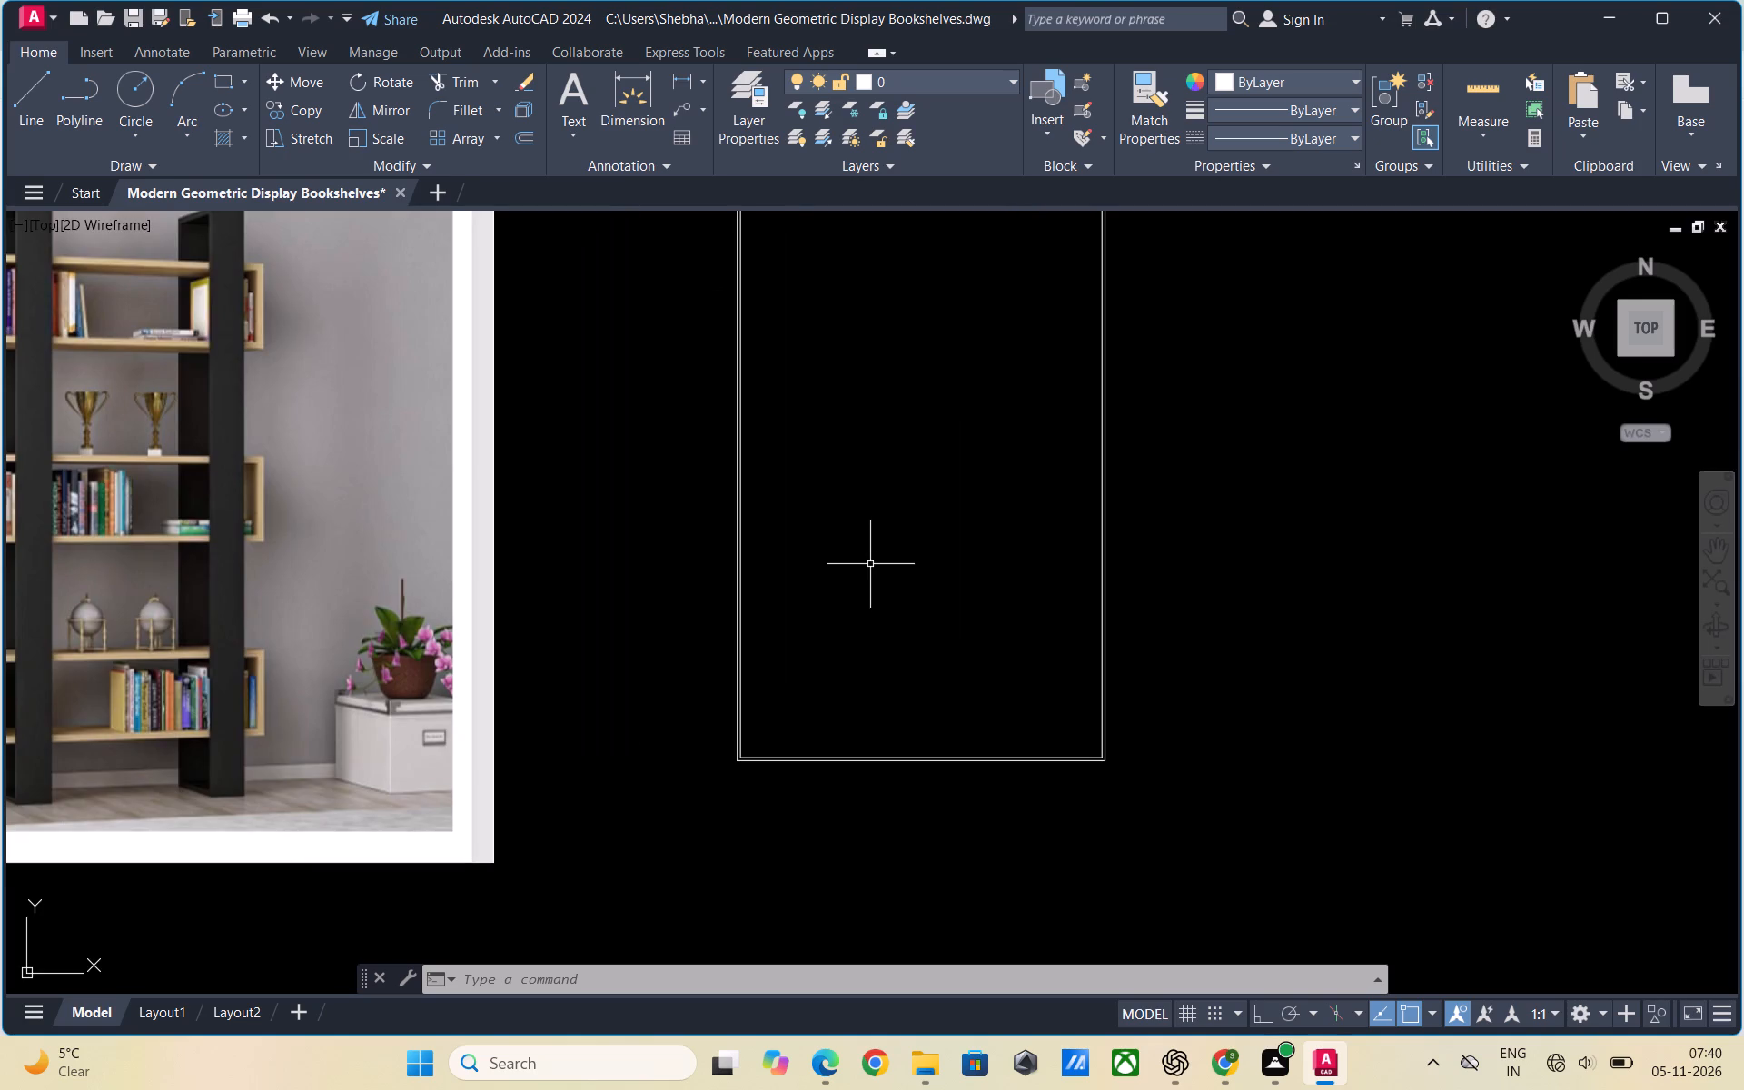
pyautogui.scroll(-1, 871, 561)
pyautogui.scroll(-1, 1114, 570)
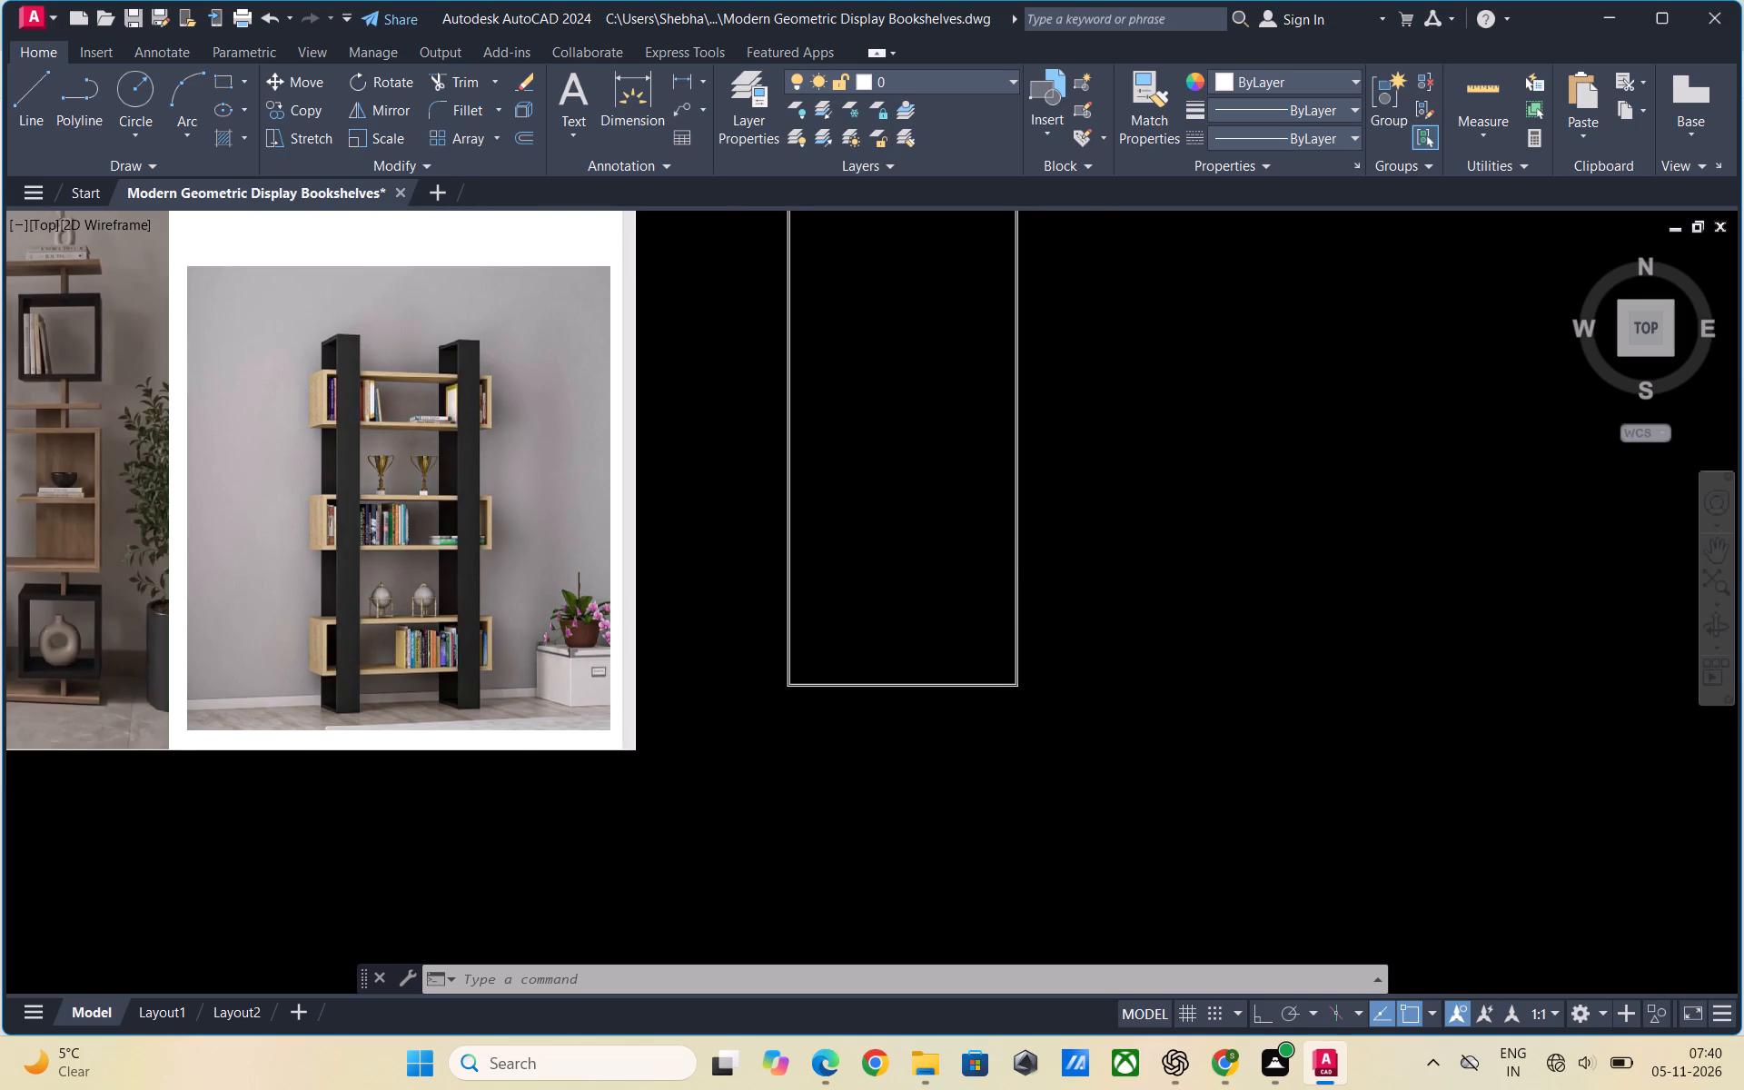
# Compare the full shelf frame with the shelf divisions of the two bookshelves in the reference image.
pyautogui.scroll(1, 961, 501)
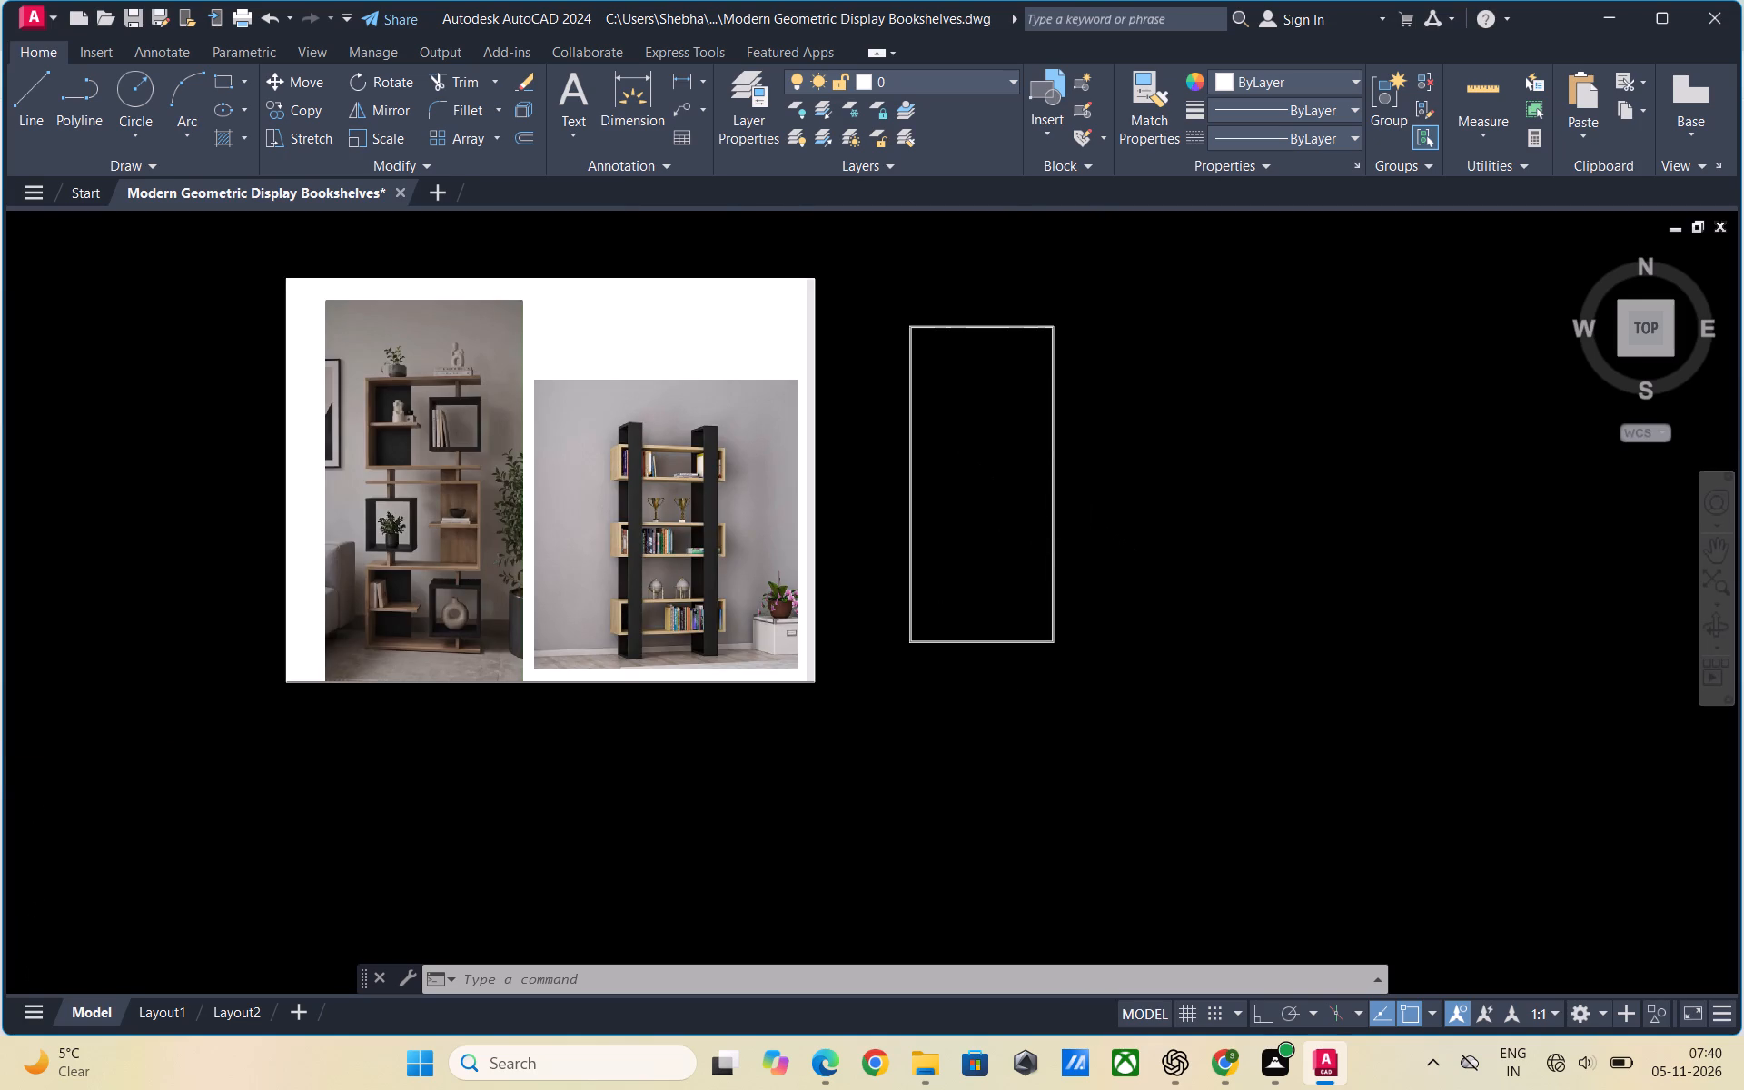
pyautogui.scroll(-1, 959, 501)
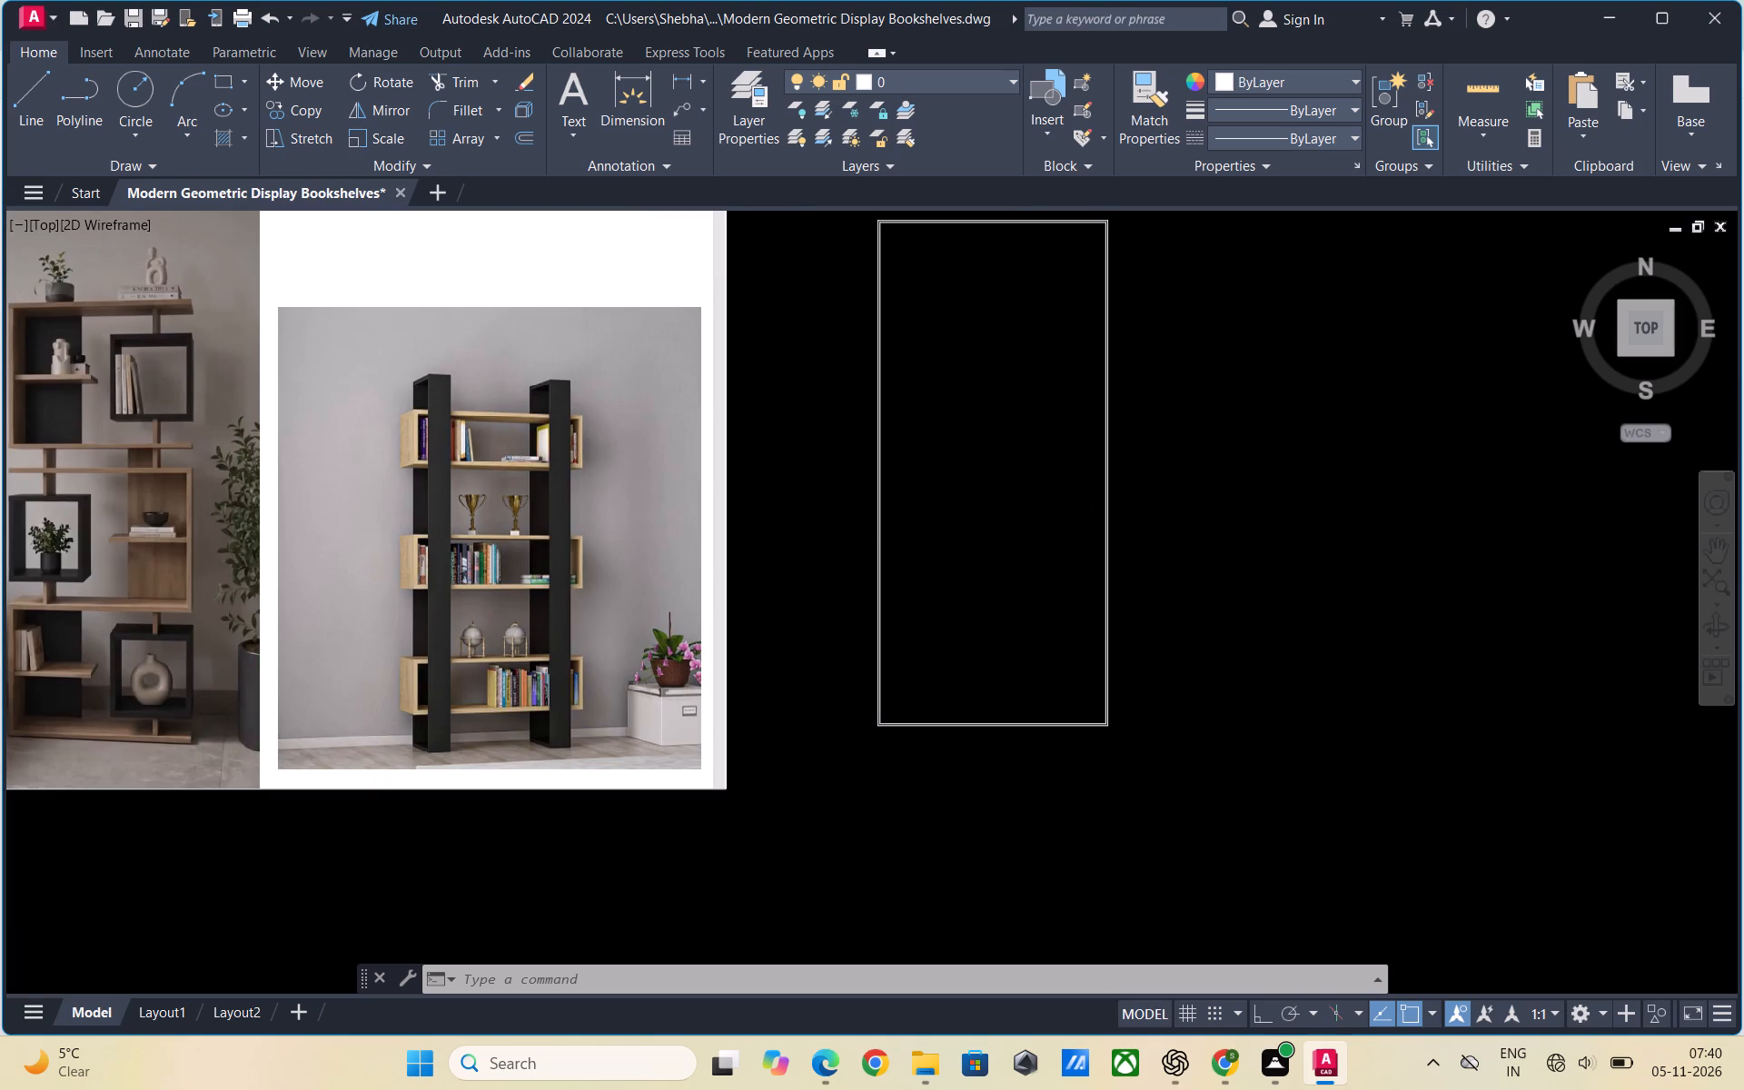
pyautogui.scroll(-1, 959, 501)
pyautogui.scroll(1, 793, 505)
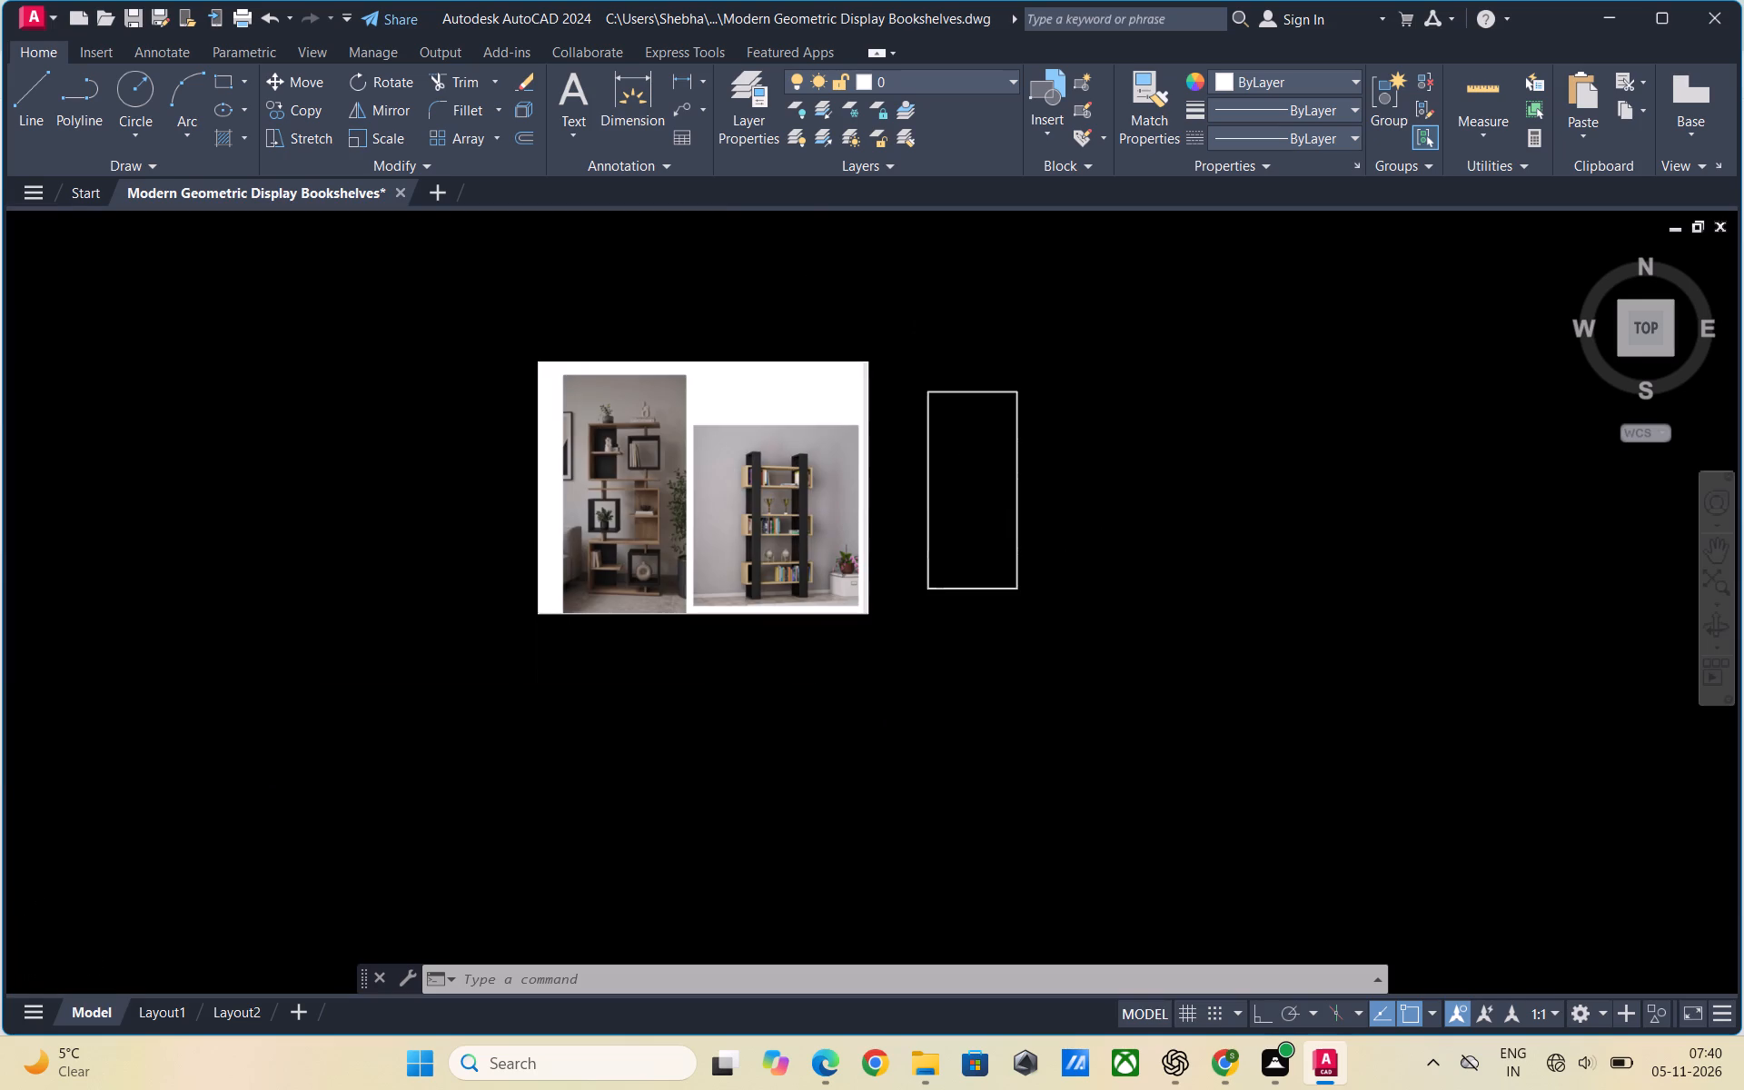
pyautogui.scroll(2, 545, 391)
pyautogui.scroll(-1, 145, 382)
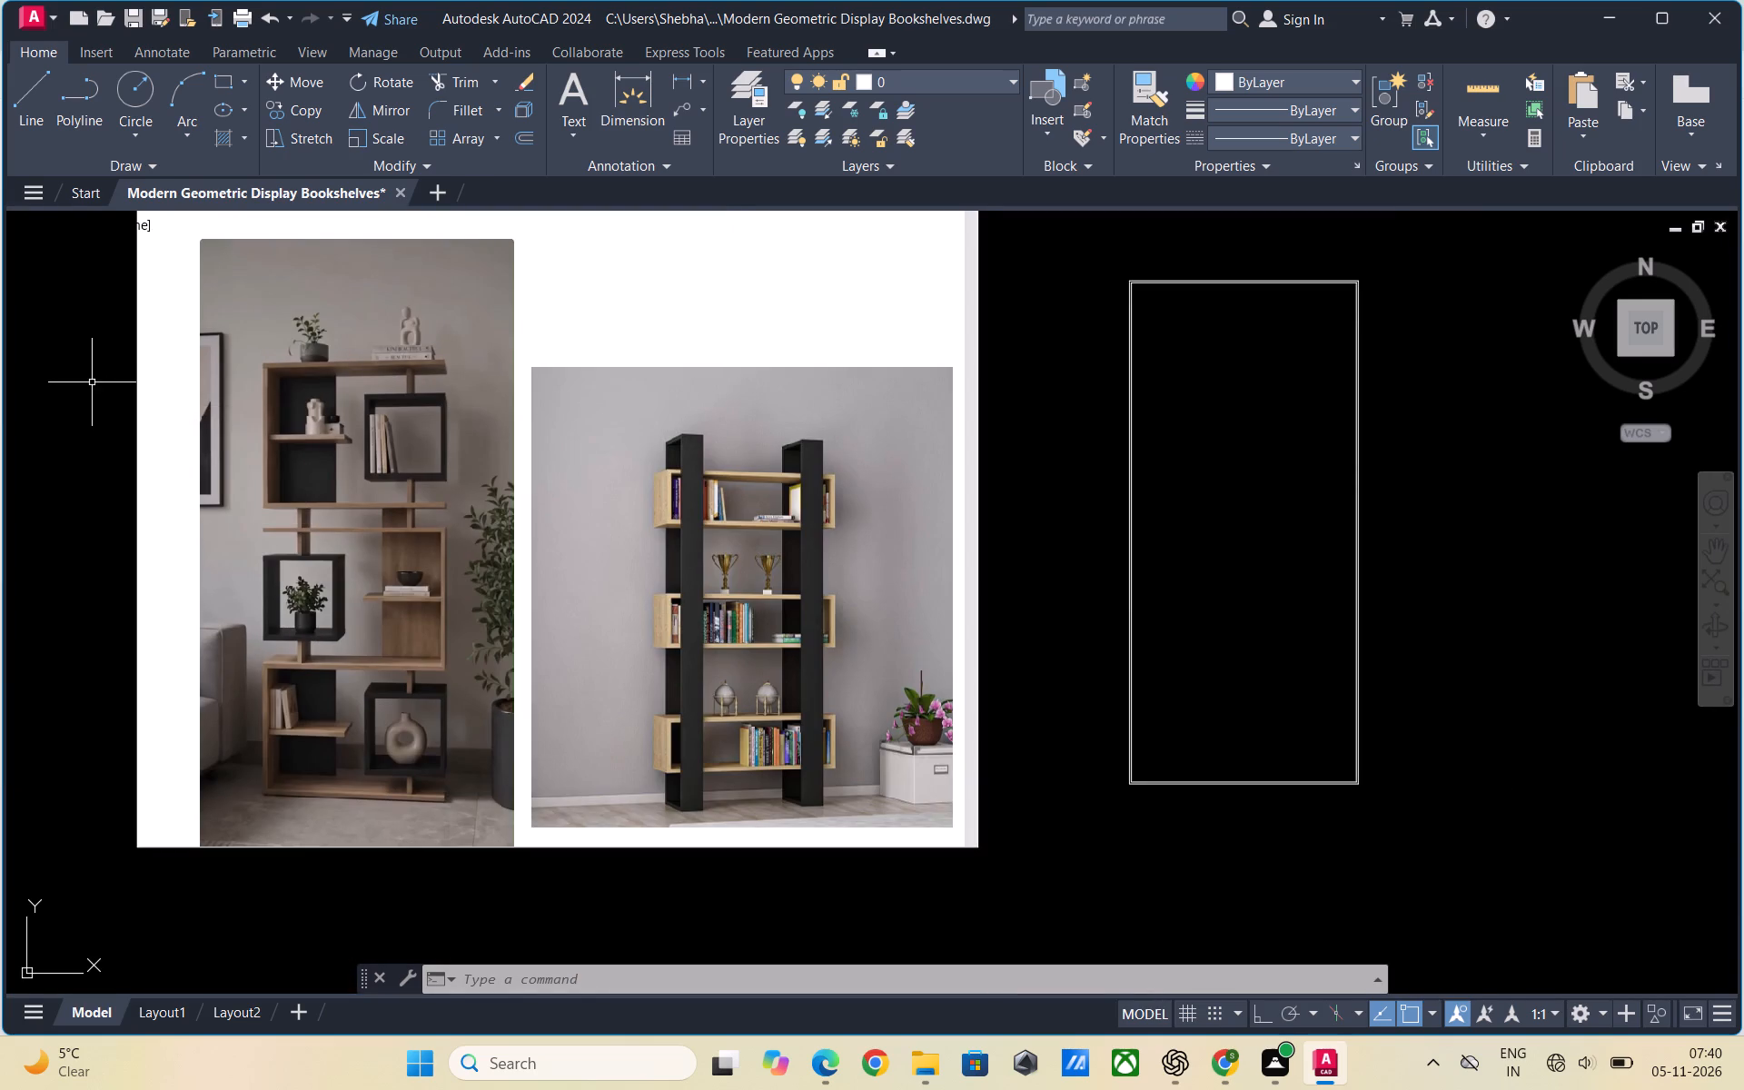
pyautogui.scroll(-1, 91, 382)
pyautogui.scroll(1, 741, 372)
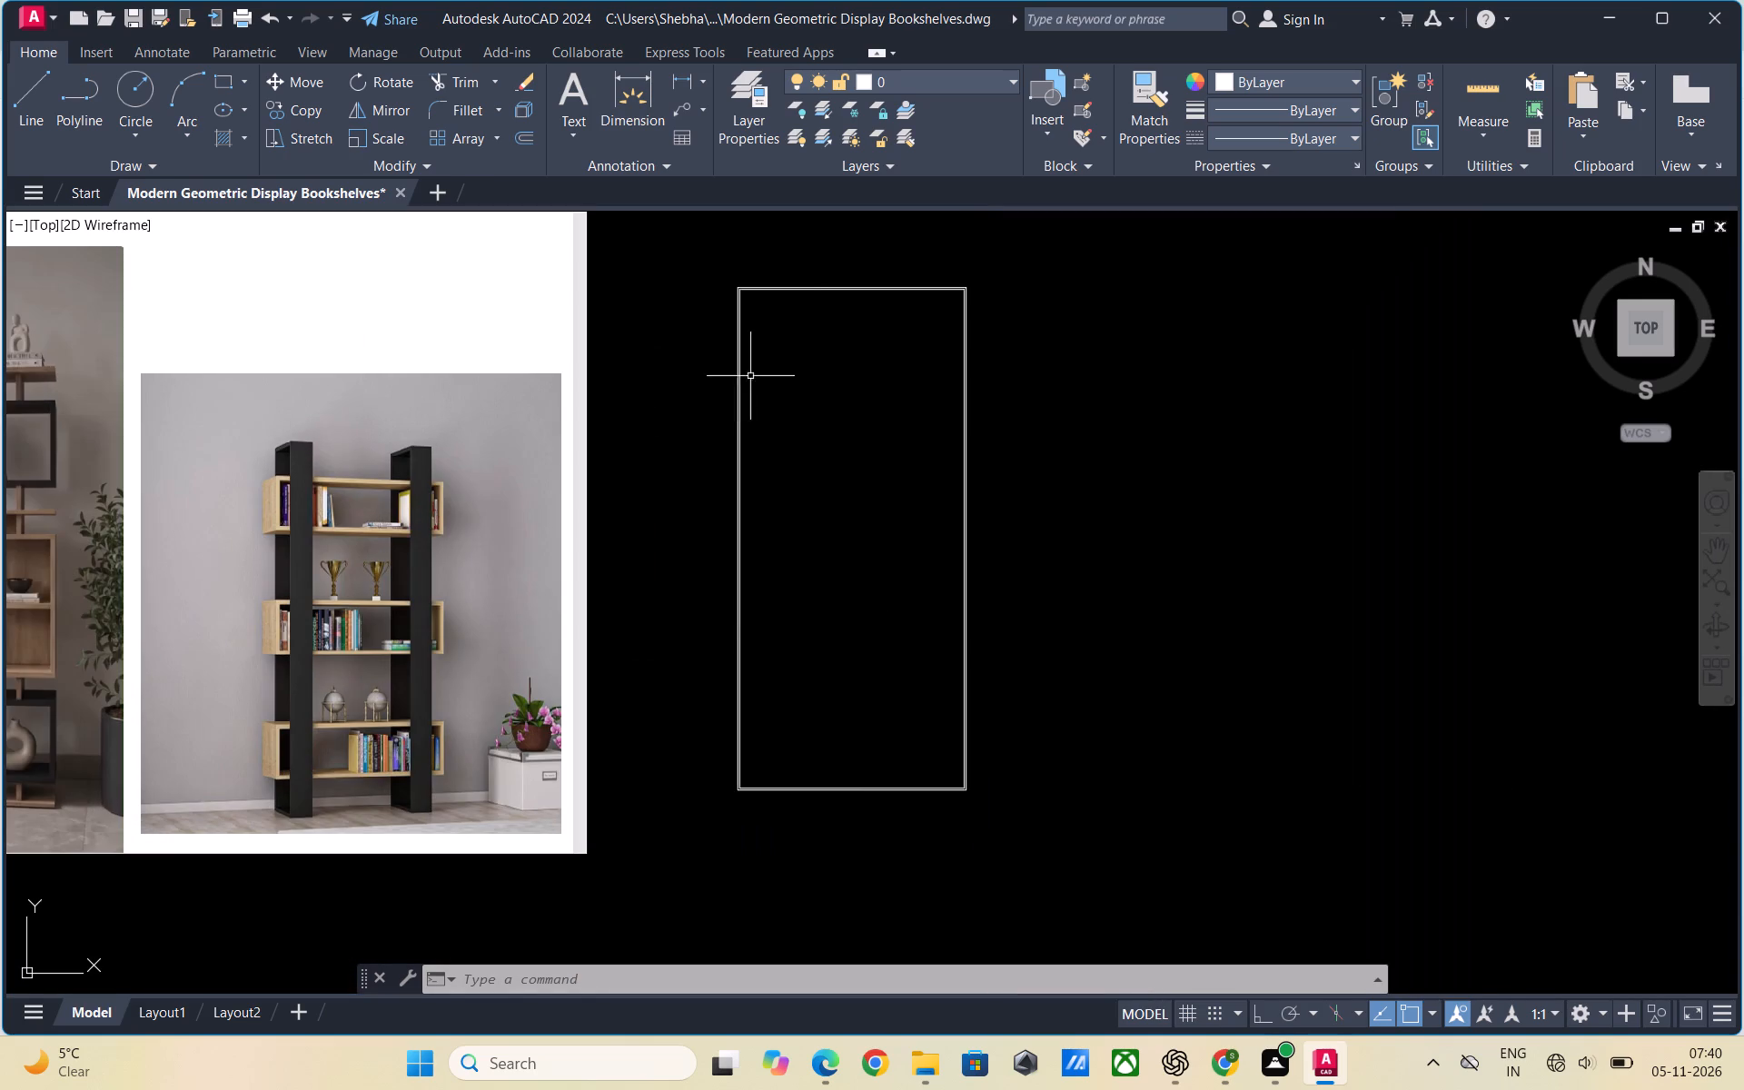
pyautogui.scroll(-1, 860, 400)
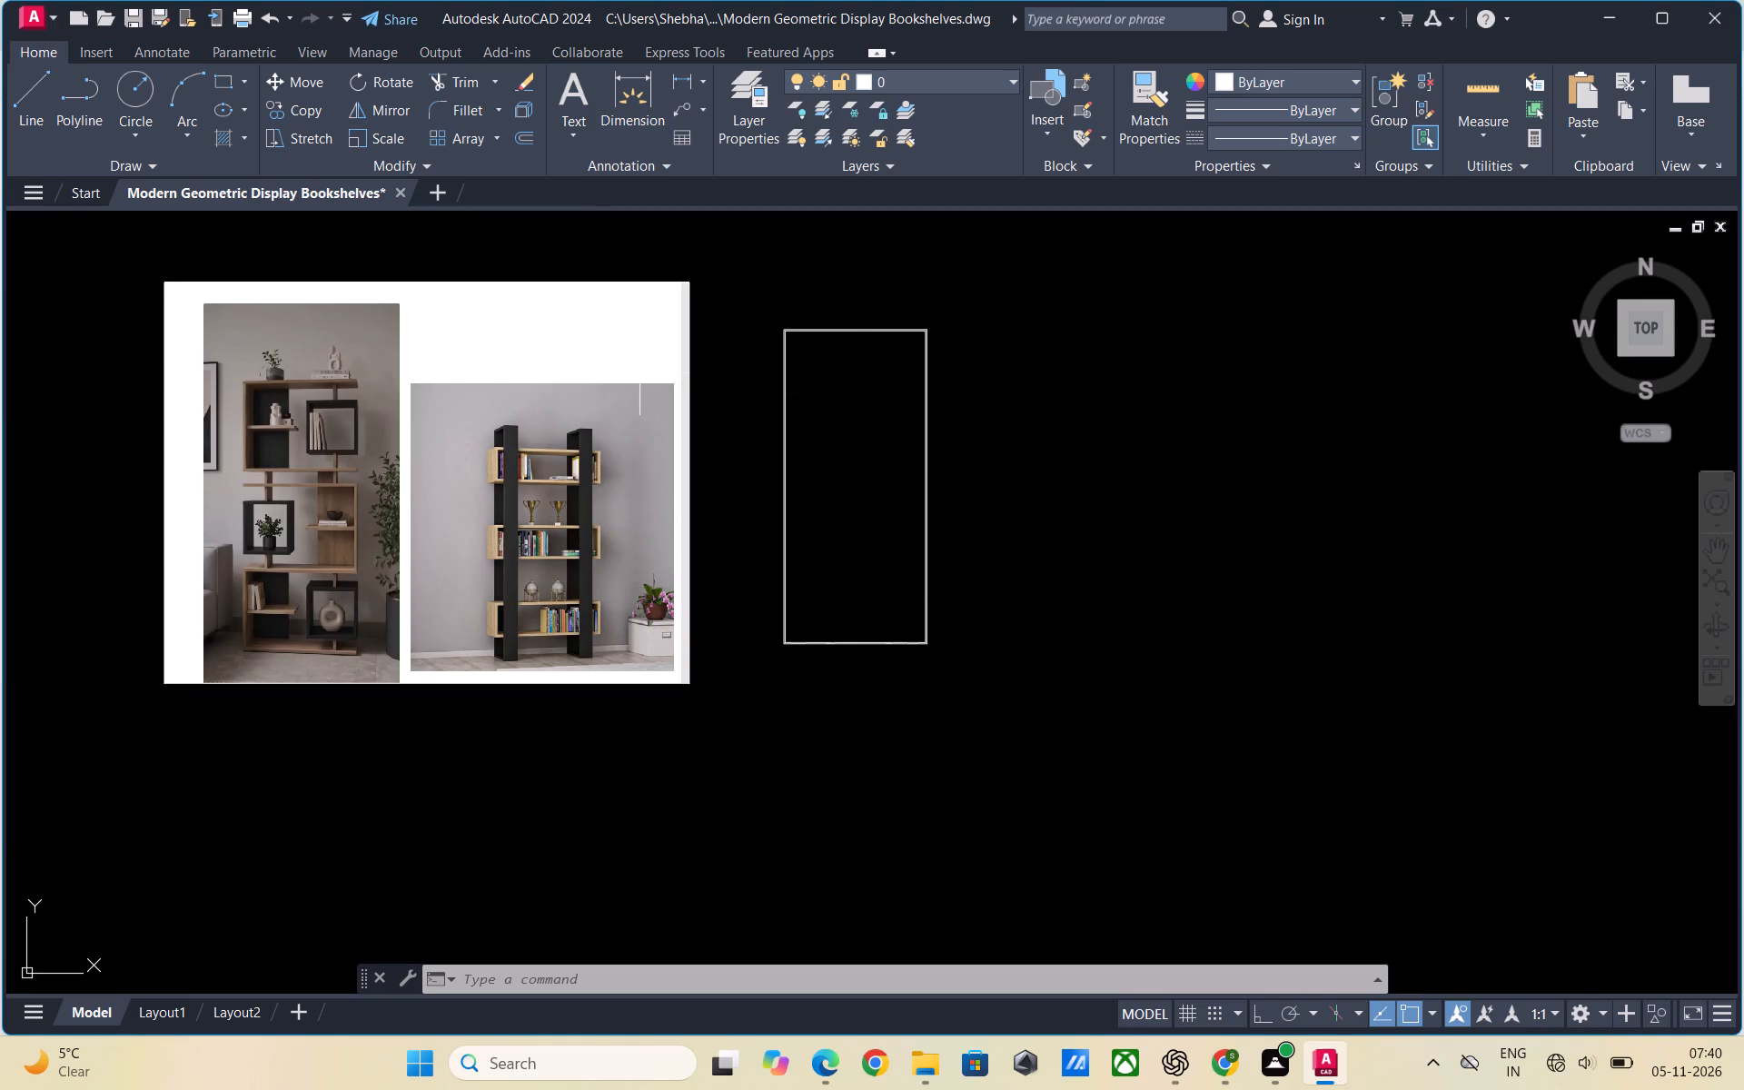
pyautogui.scroll(1, 841, 352)
pyautogui.scroll(-1, 841, 352)
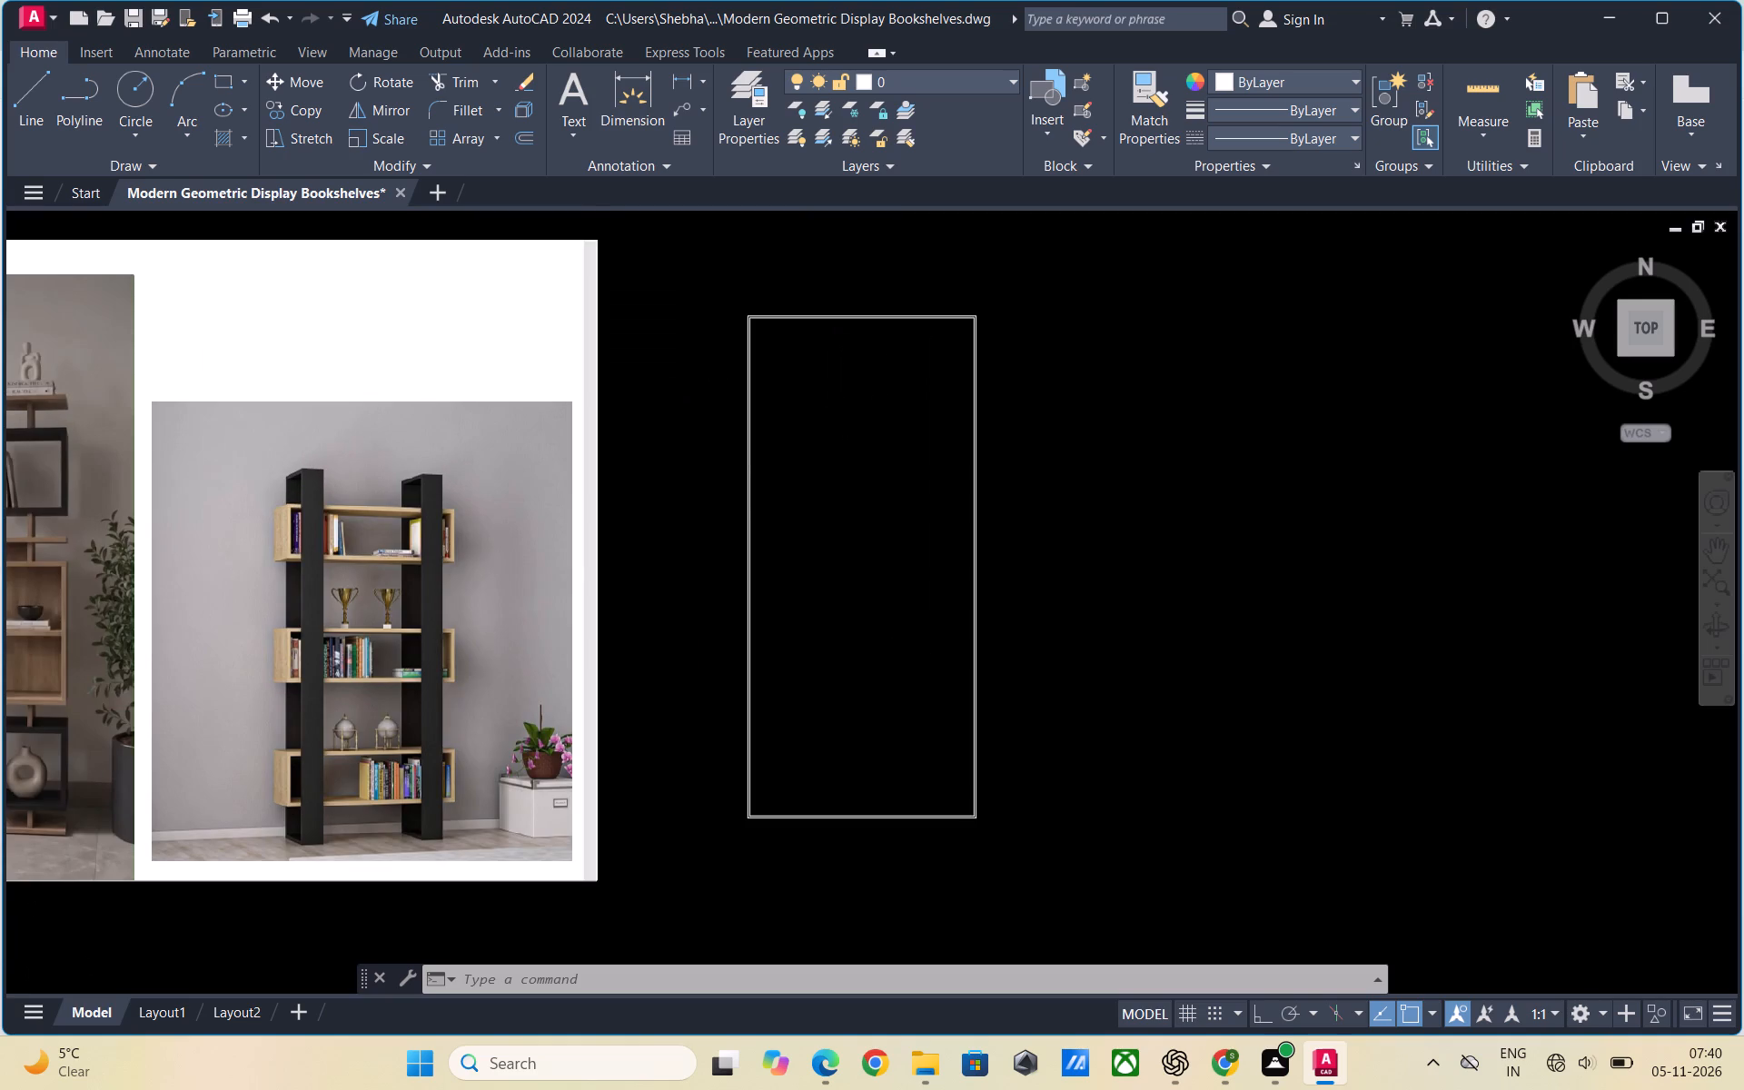
# Draw a horizontal line with Ortho on across the shelf frame's outer width, slightly above its mid-height.
pyautogui.press('l')
pyautogui.press('Return')
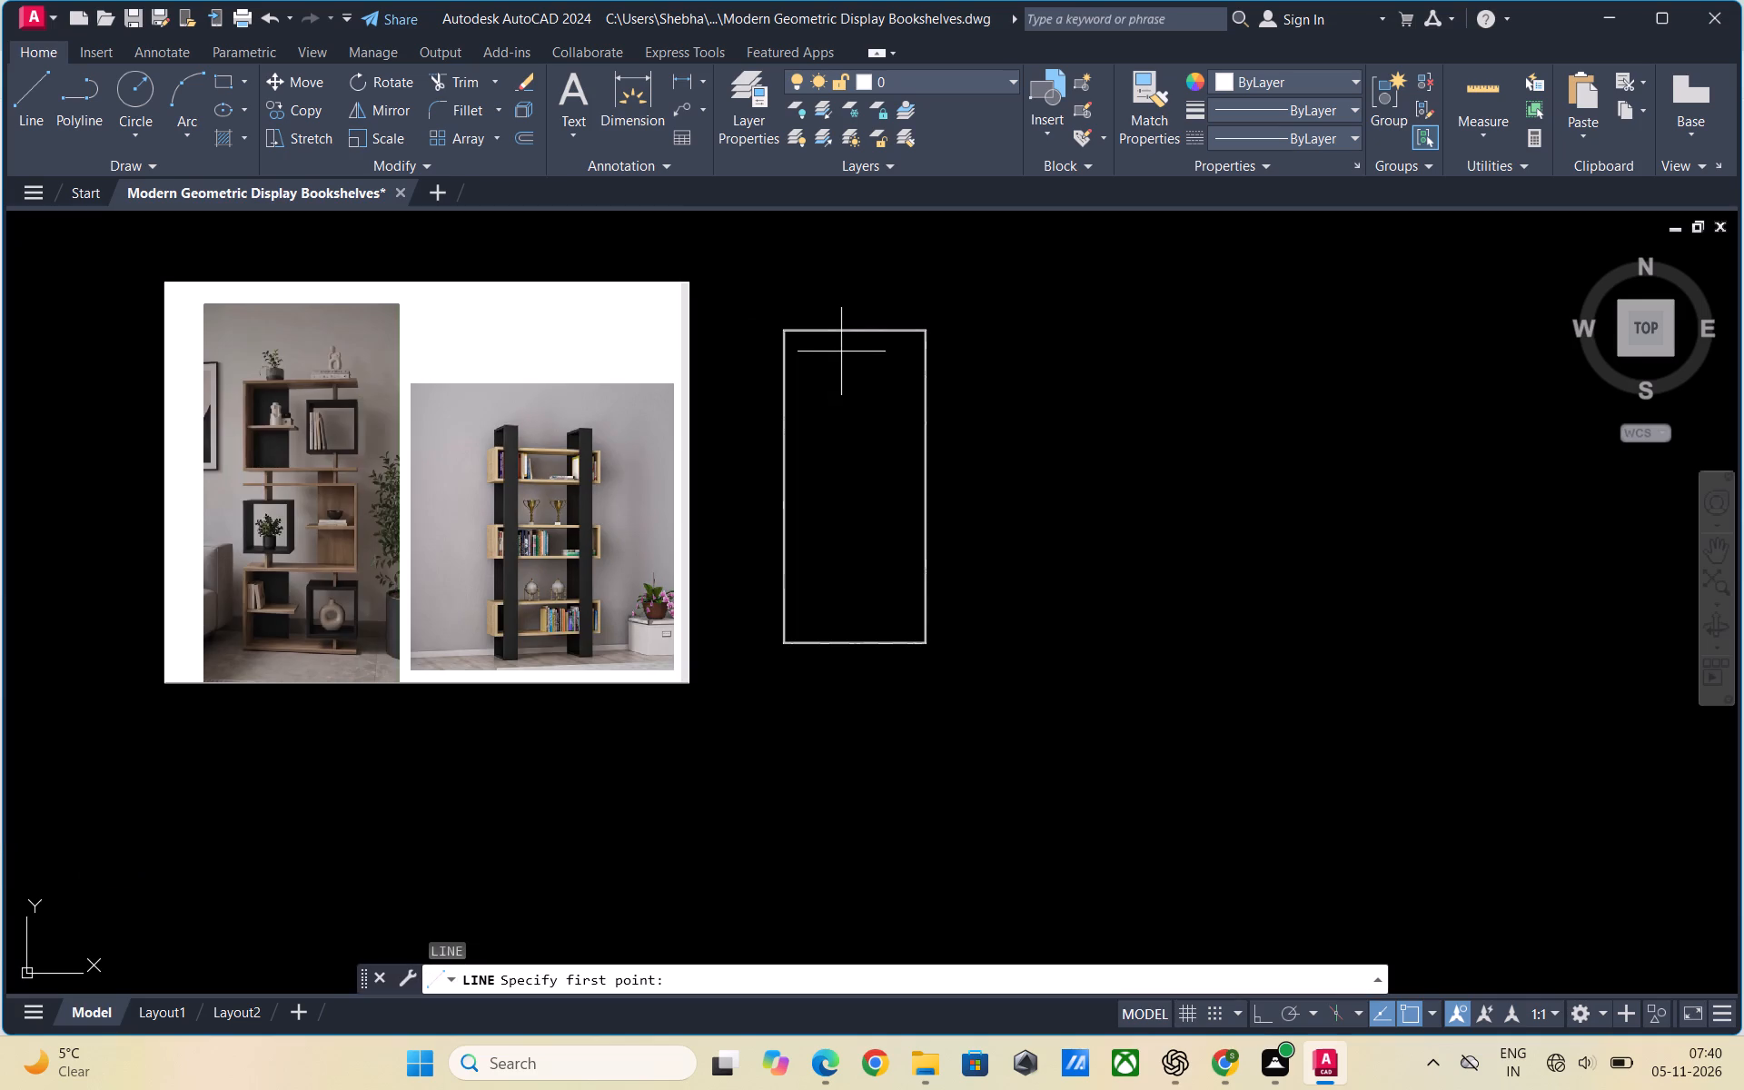
pyautogui.scroll(1, 788, 474)
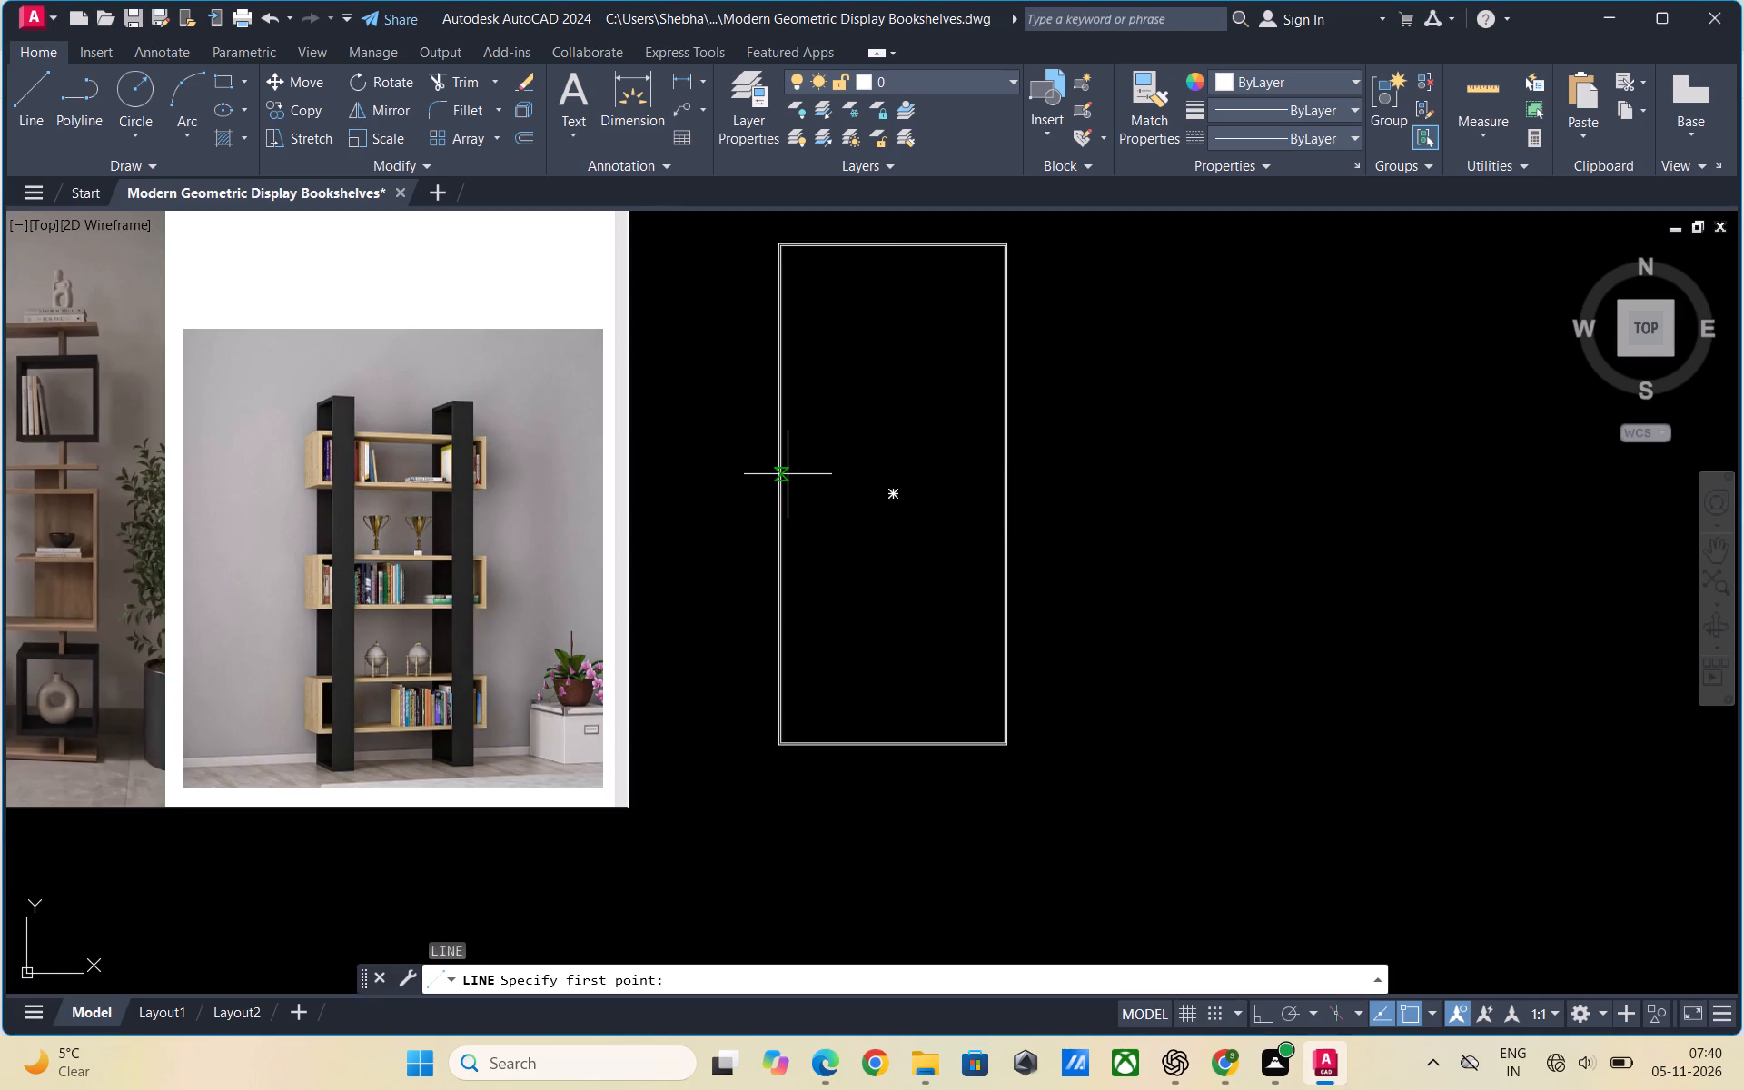
pyautogui.scroll(-1, 883, 417)
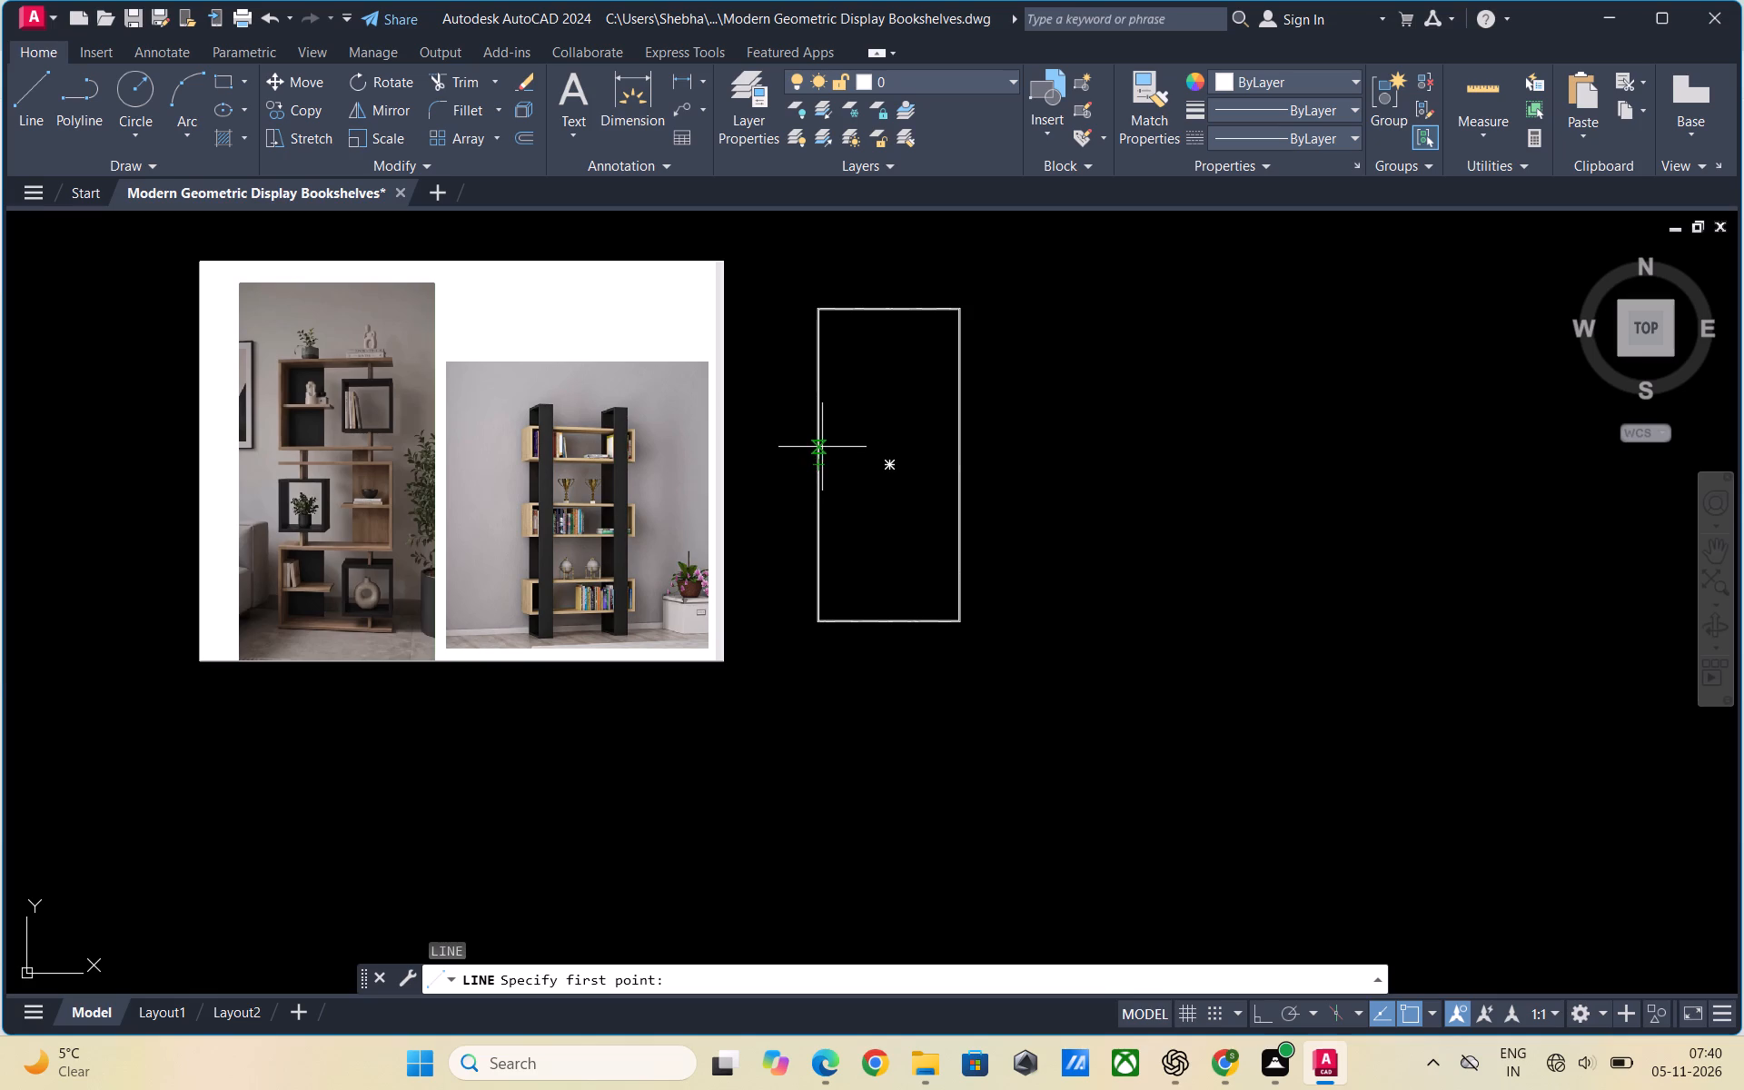
pyautogui.scroll(3, 822, 438)
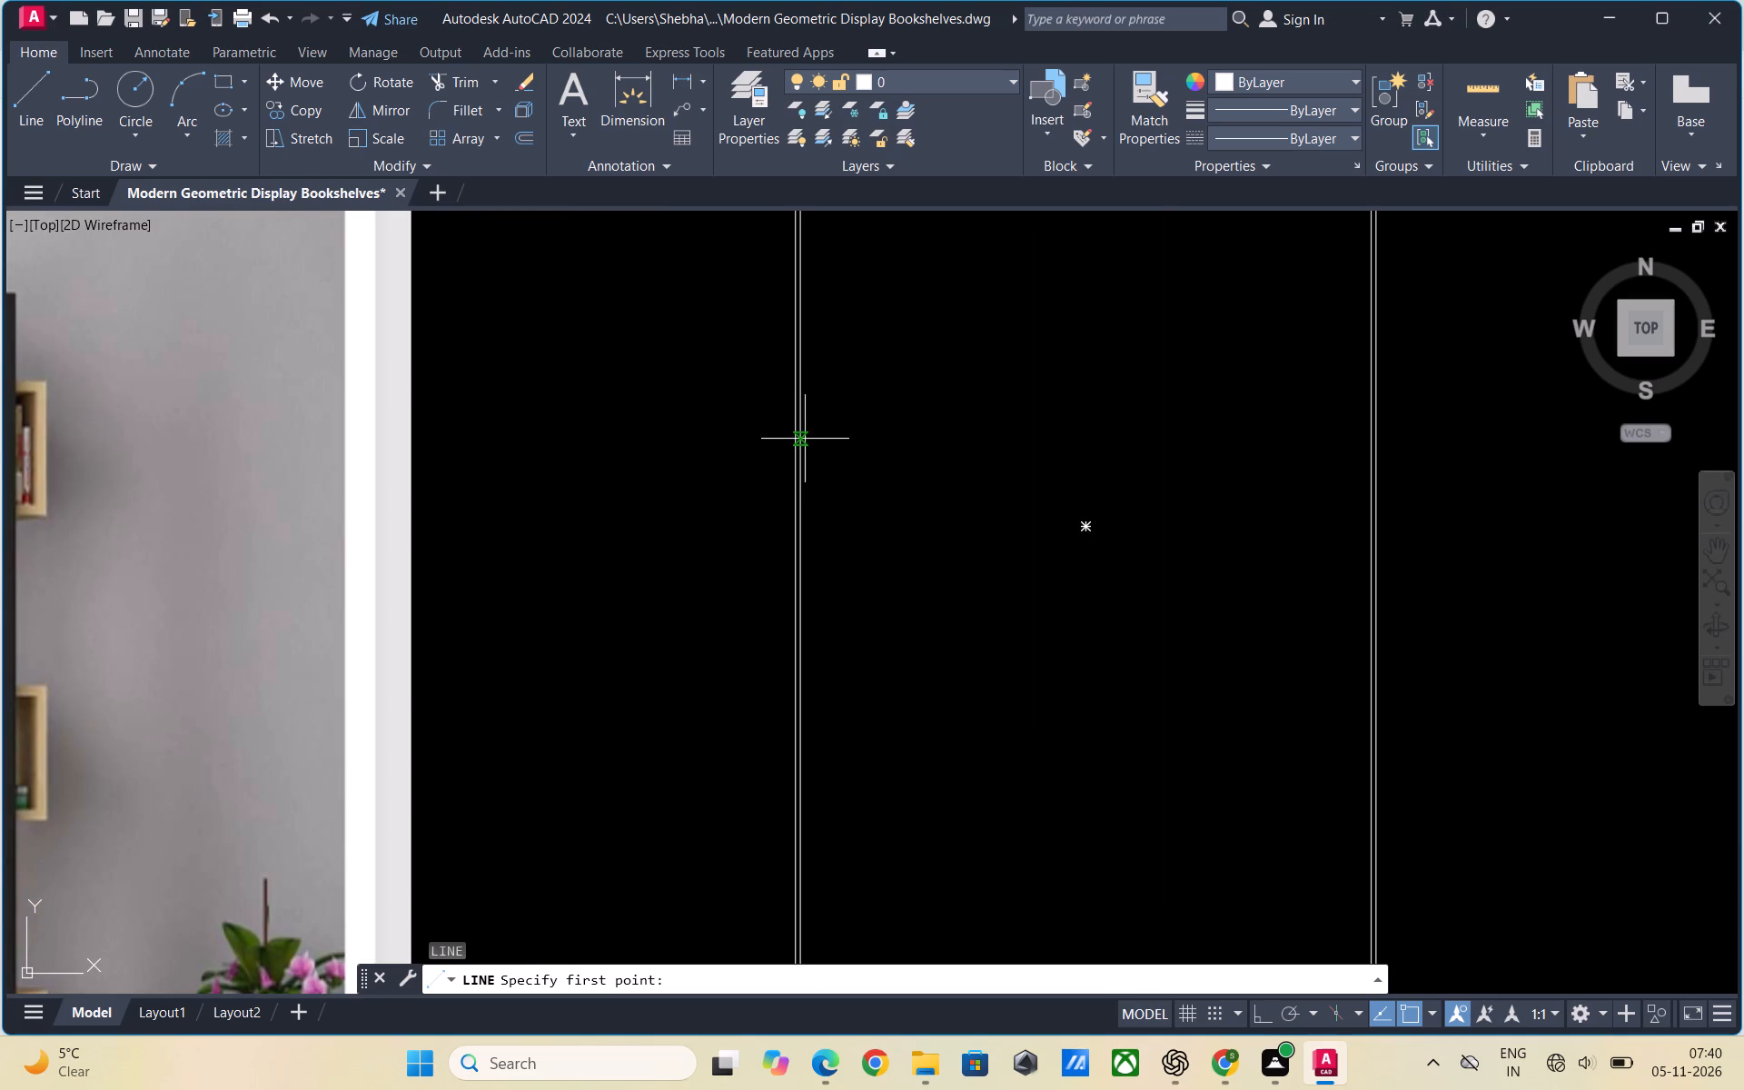
pyautogui.scroll(1, 805, 439)
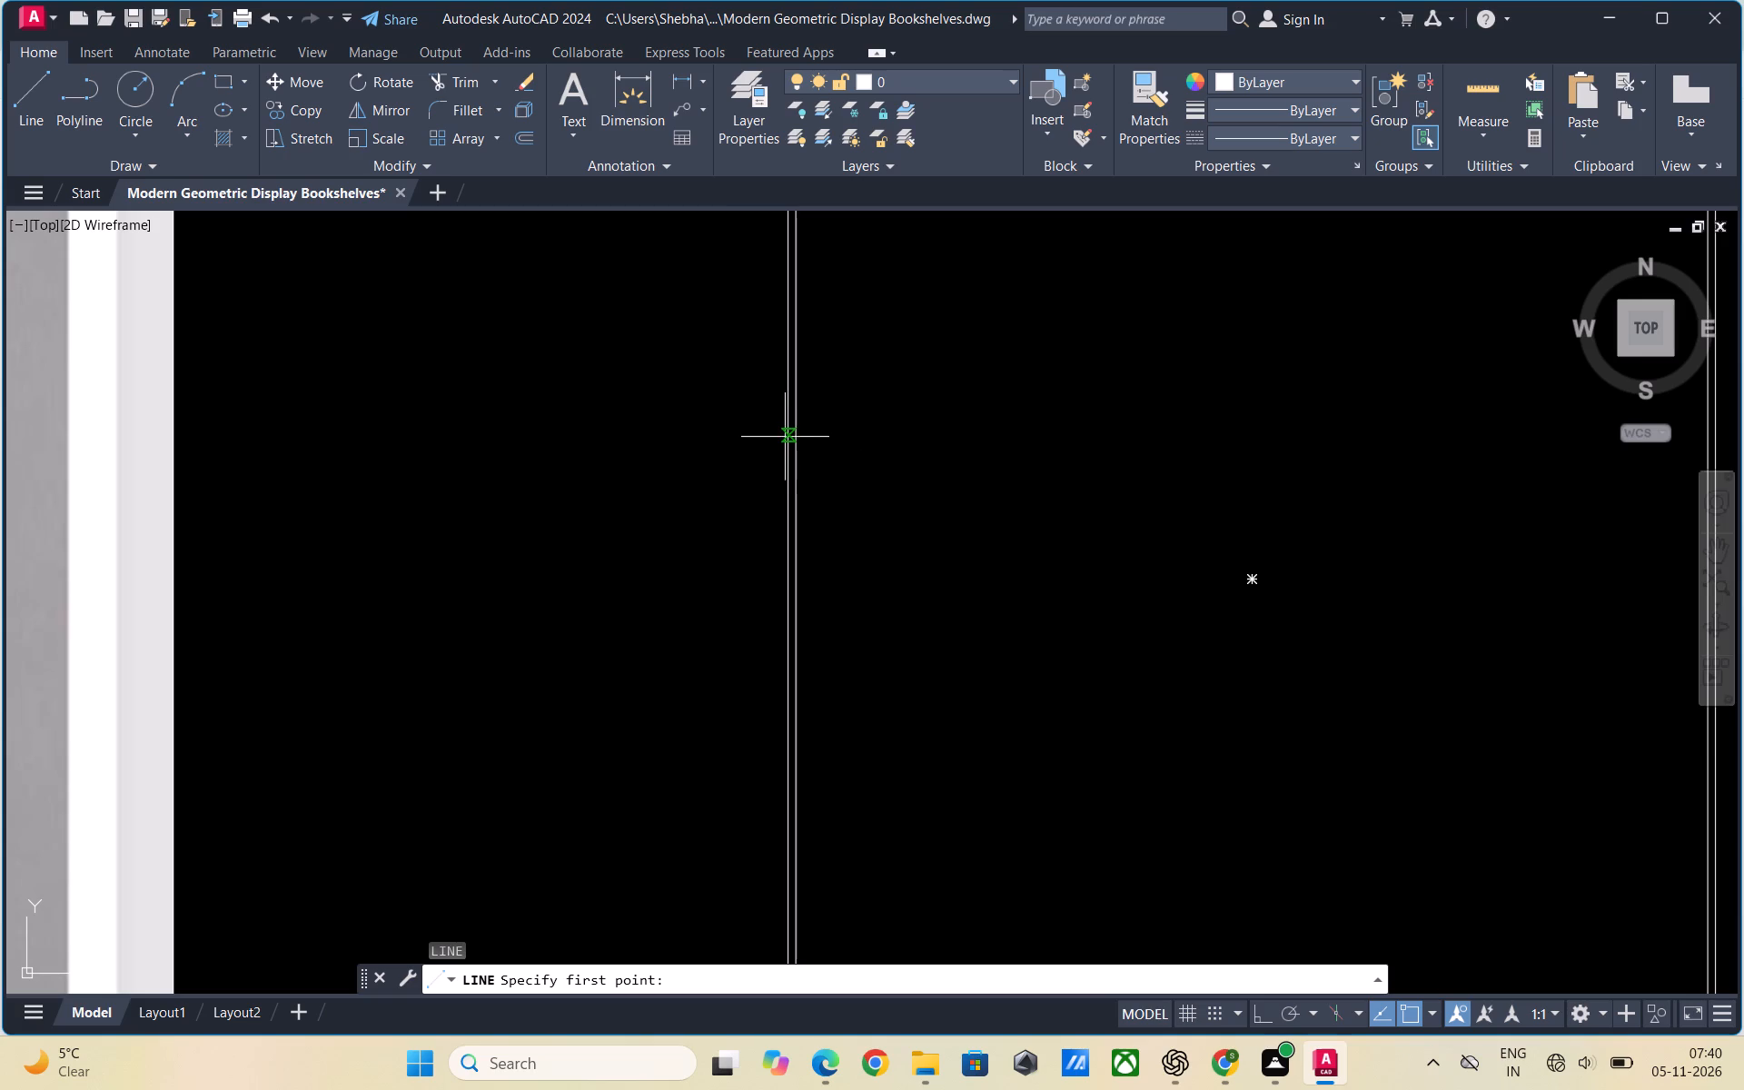
pyautogui.click(788, 437)
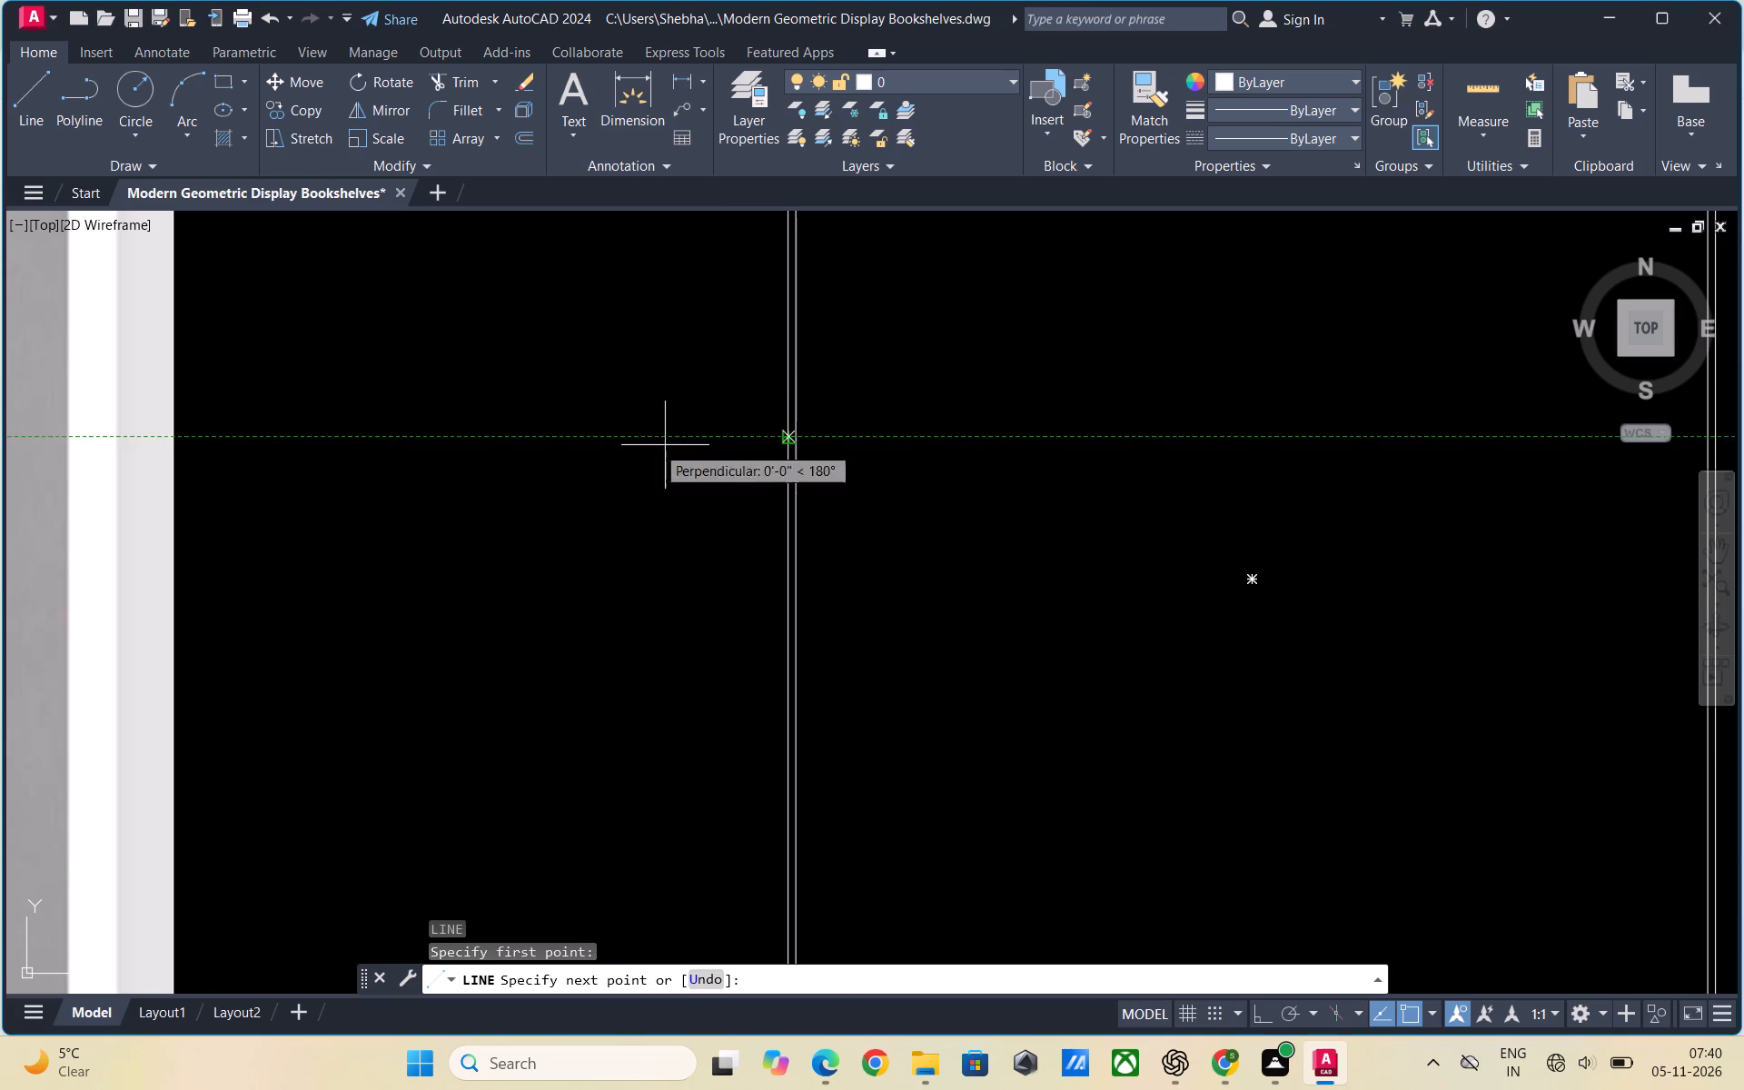
pyautogui.scroll(-1, 555, 445)
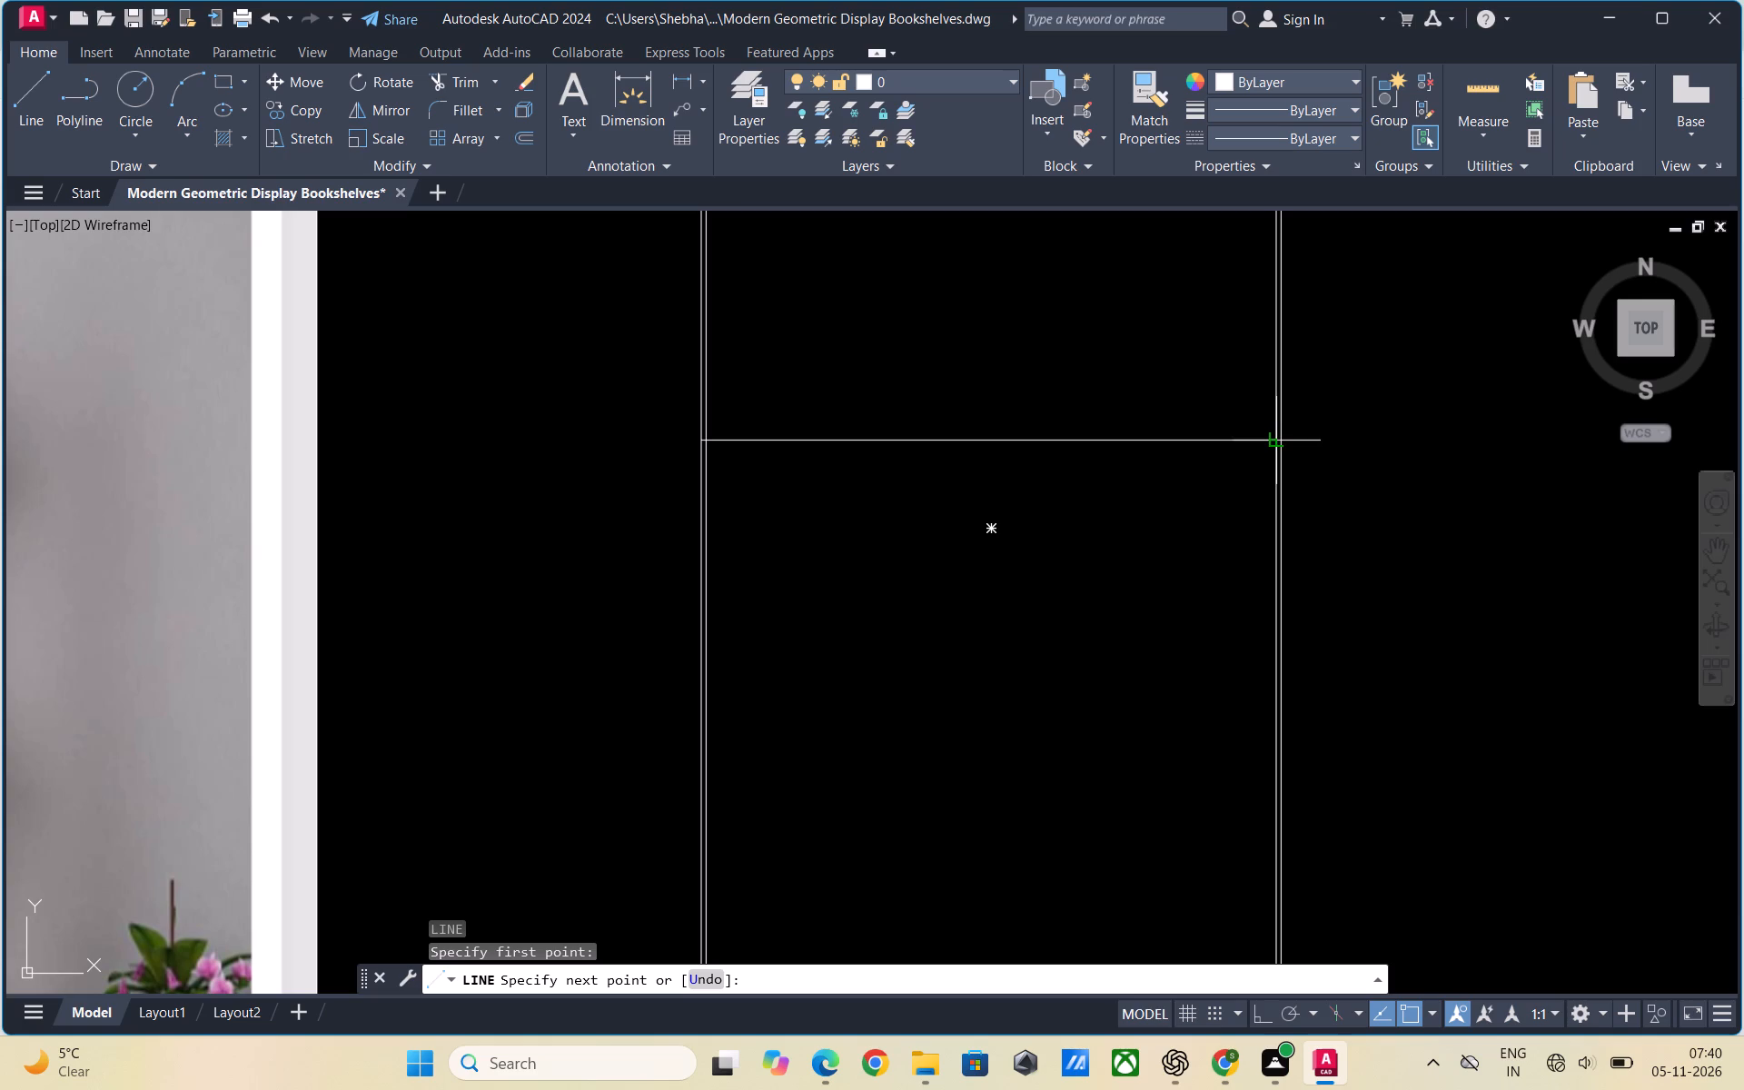
pyautogui.scroll(1, 1286, 449)
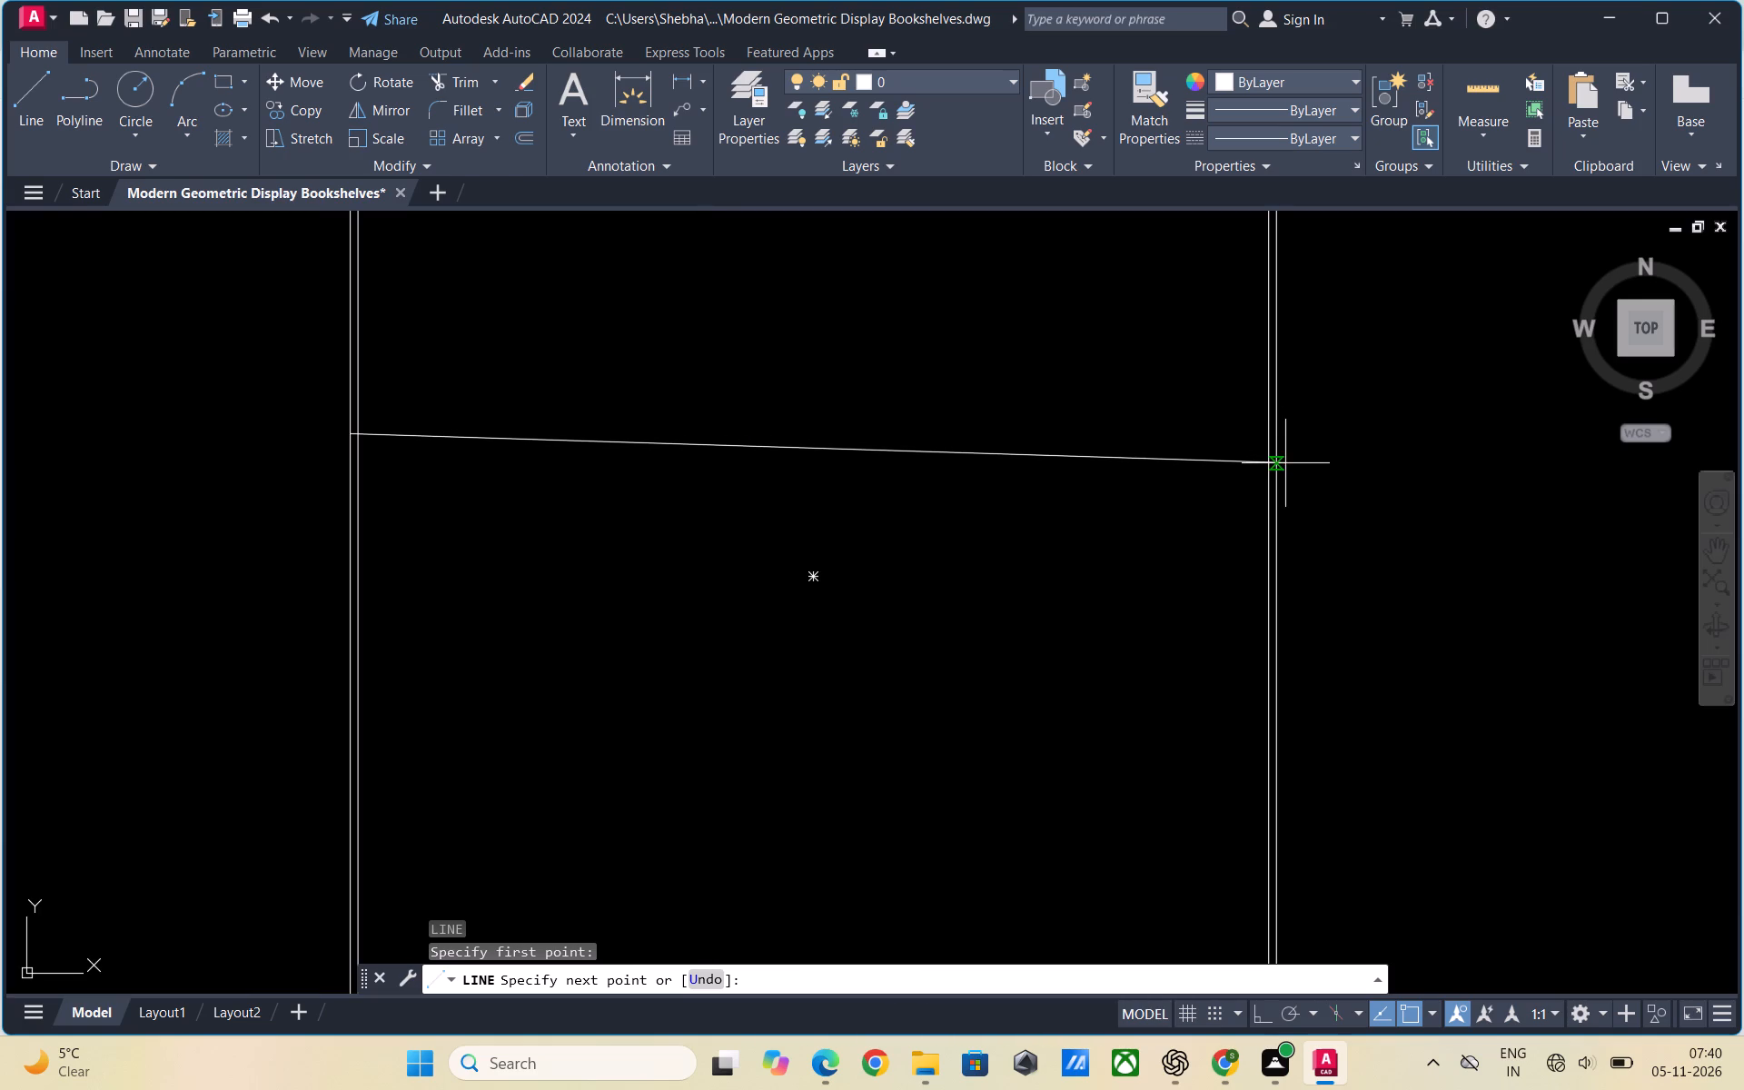
pyautogui.press('F8')
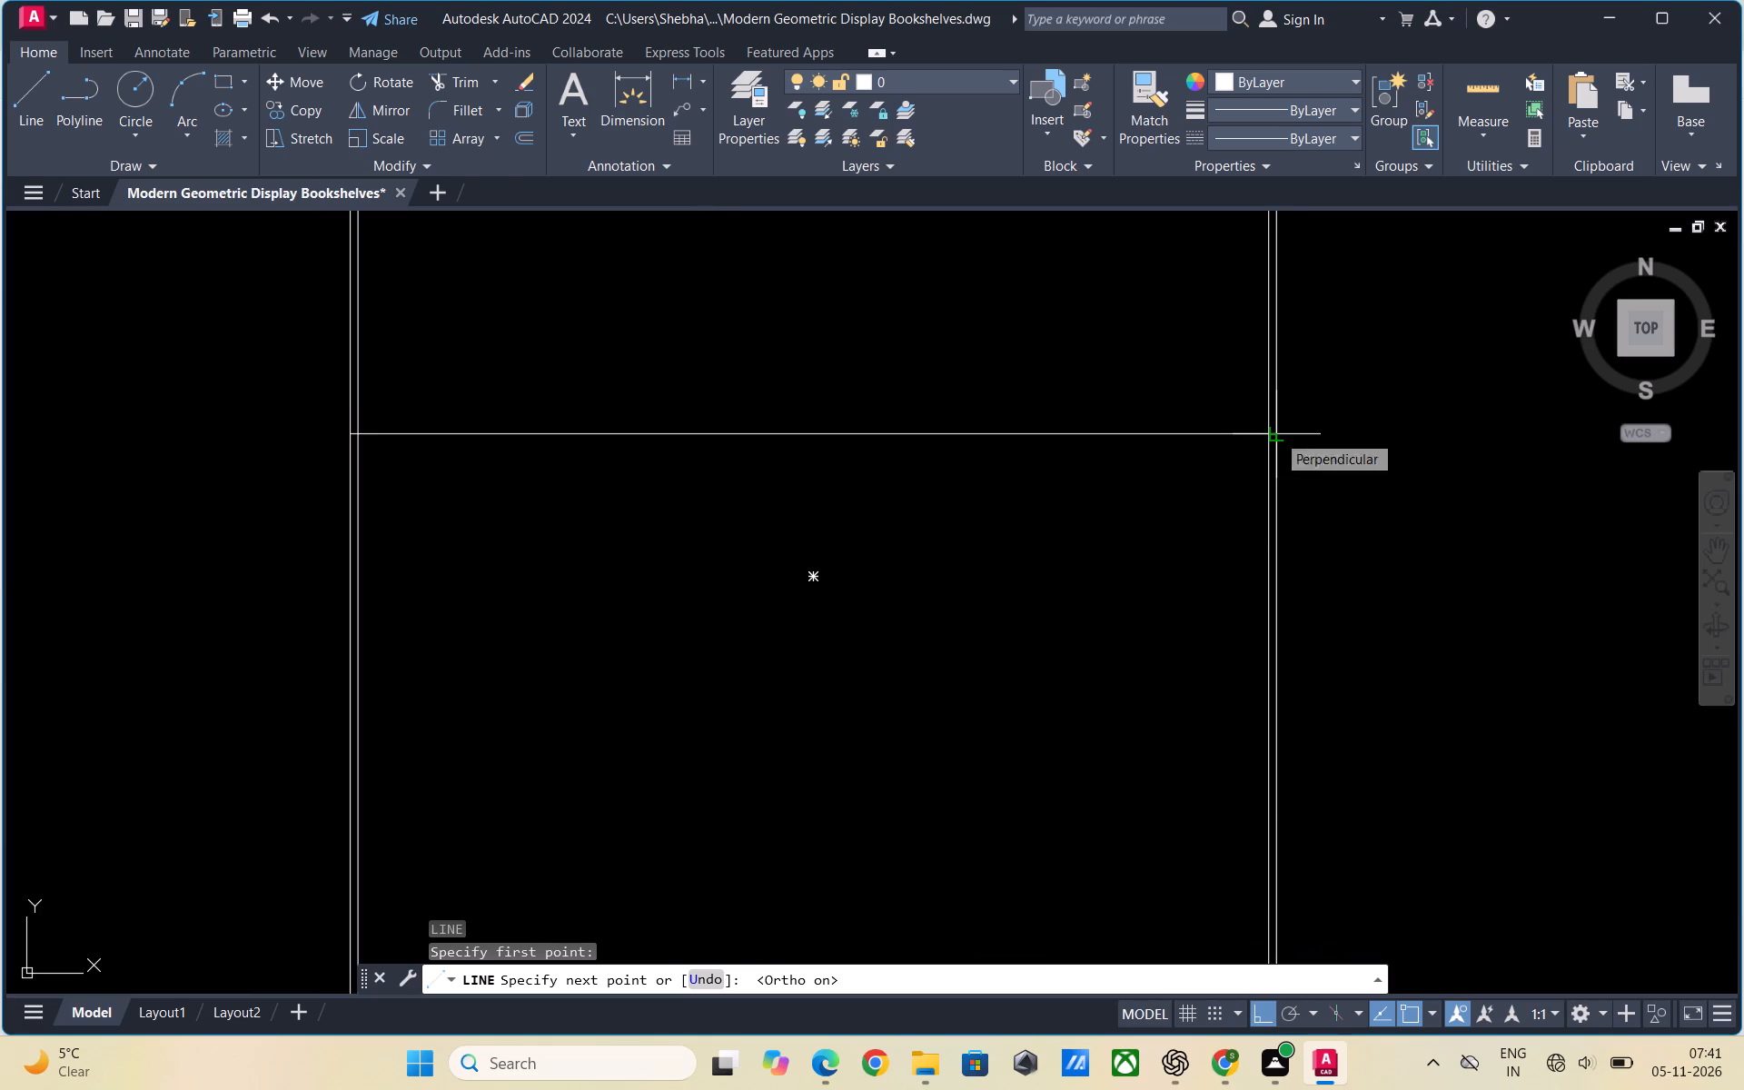
pyautogui.click(1276, 433)
pyautogui.press('Escape')
# Move the horizontal shelf line up to about one third of the frame's height below its top edge.
pyautogui.scroll(-3, 1242, 496)
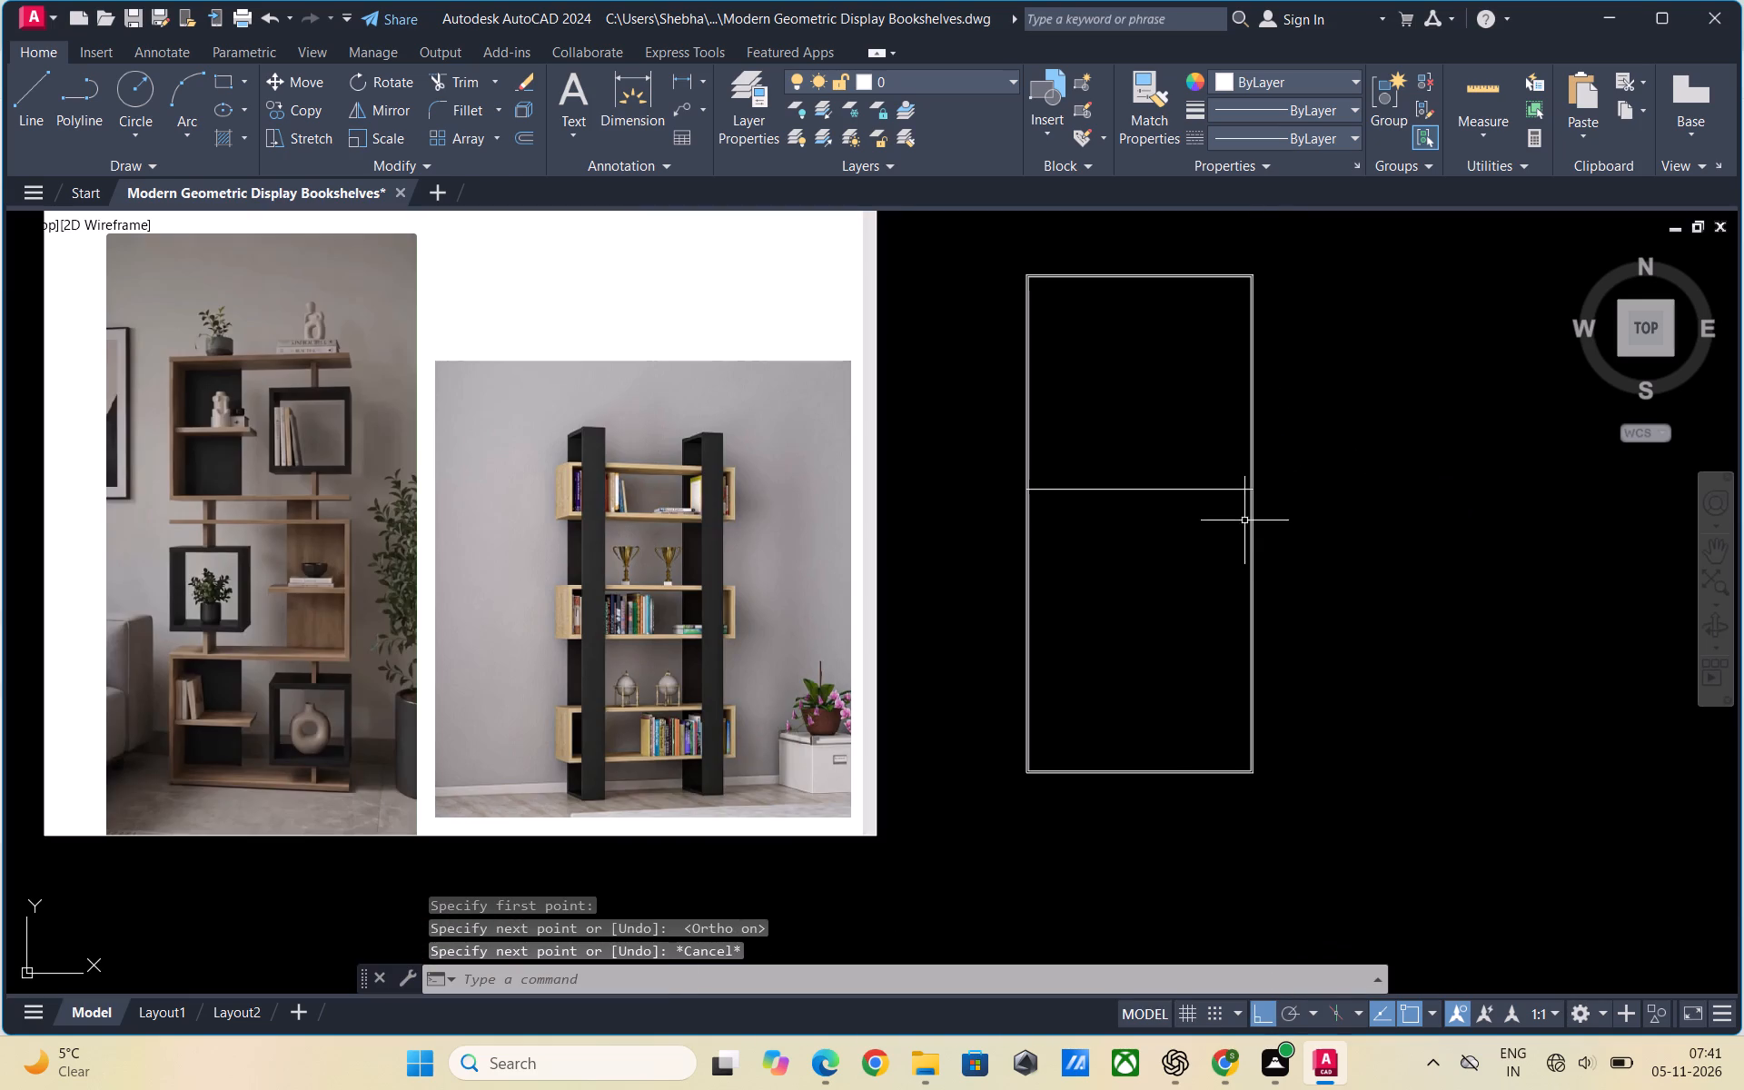
pyautogui.click(1197, 540)
pyautogui.click(1130, 443)
pyautogui.rightClick(1130, 443)
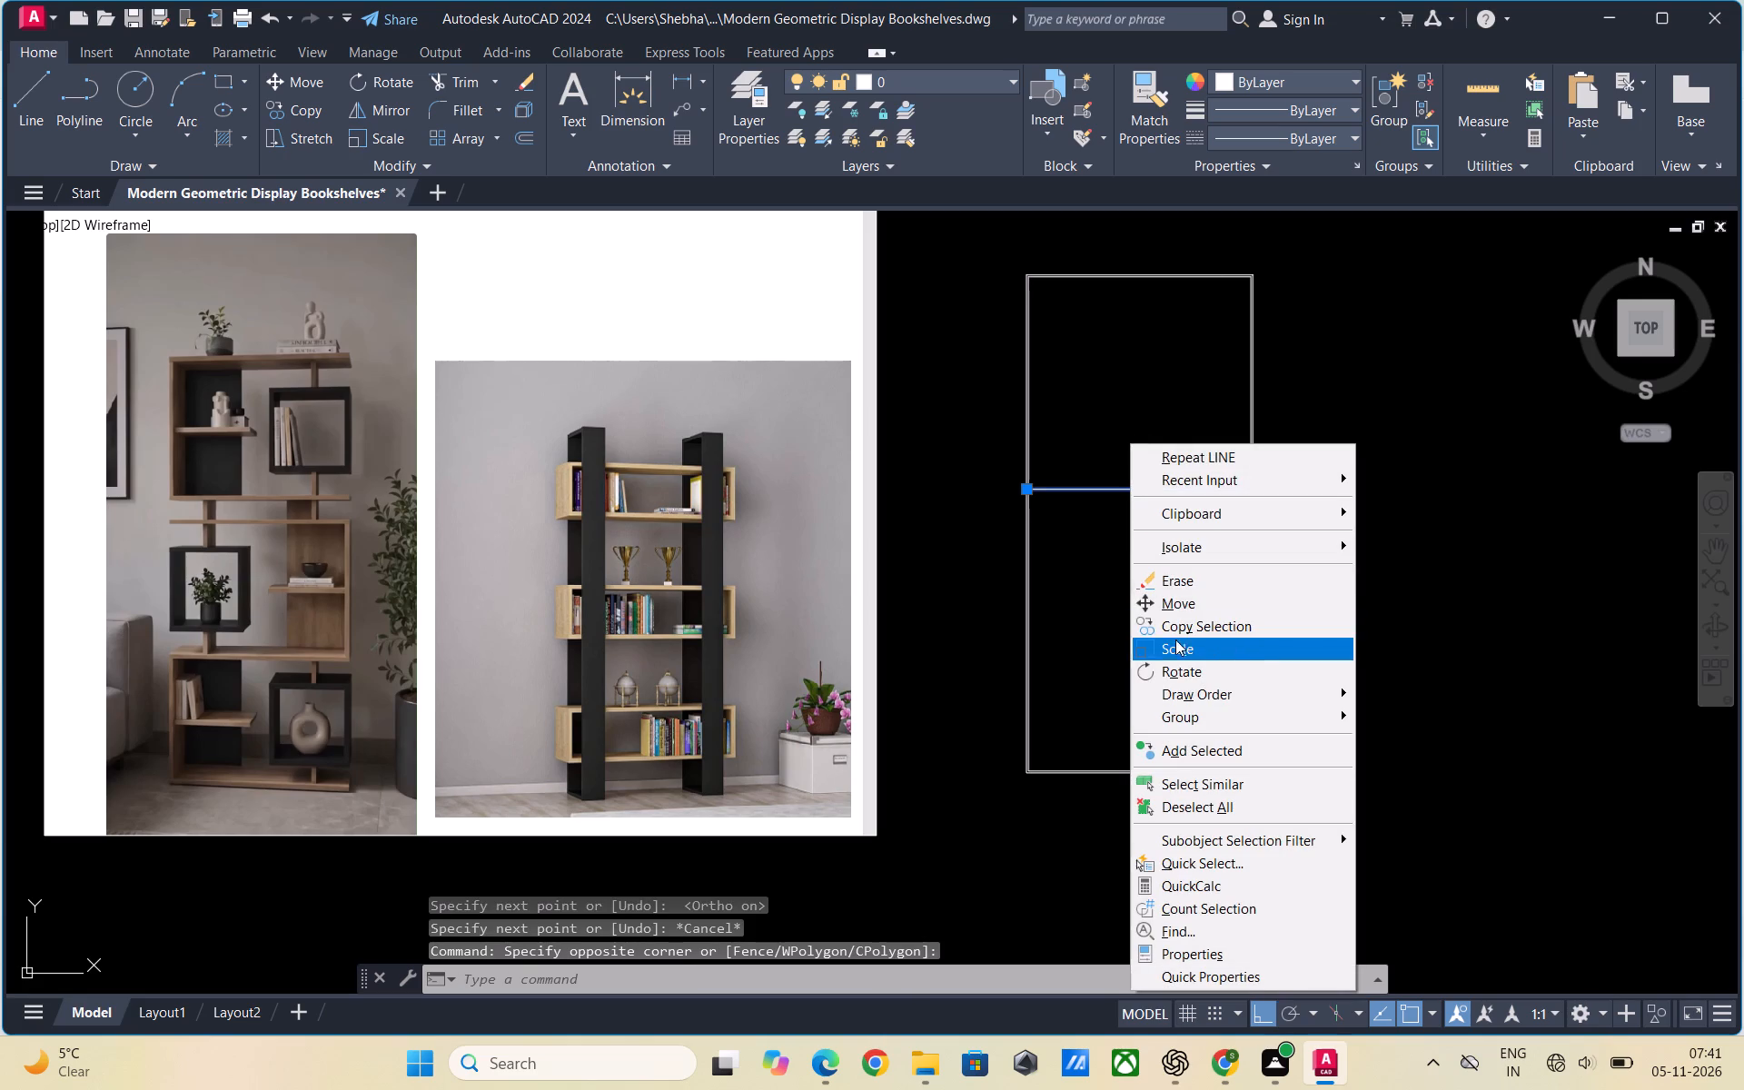
pyautogui.click(1179, 608)
pyautogui.scroll(3, 1222, 462)
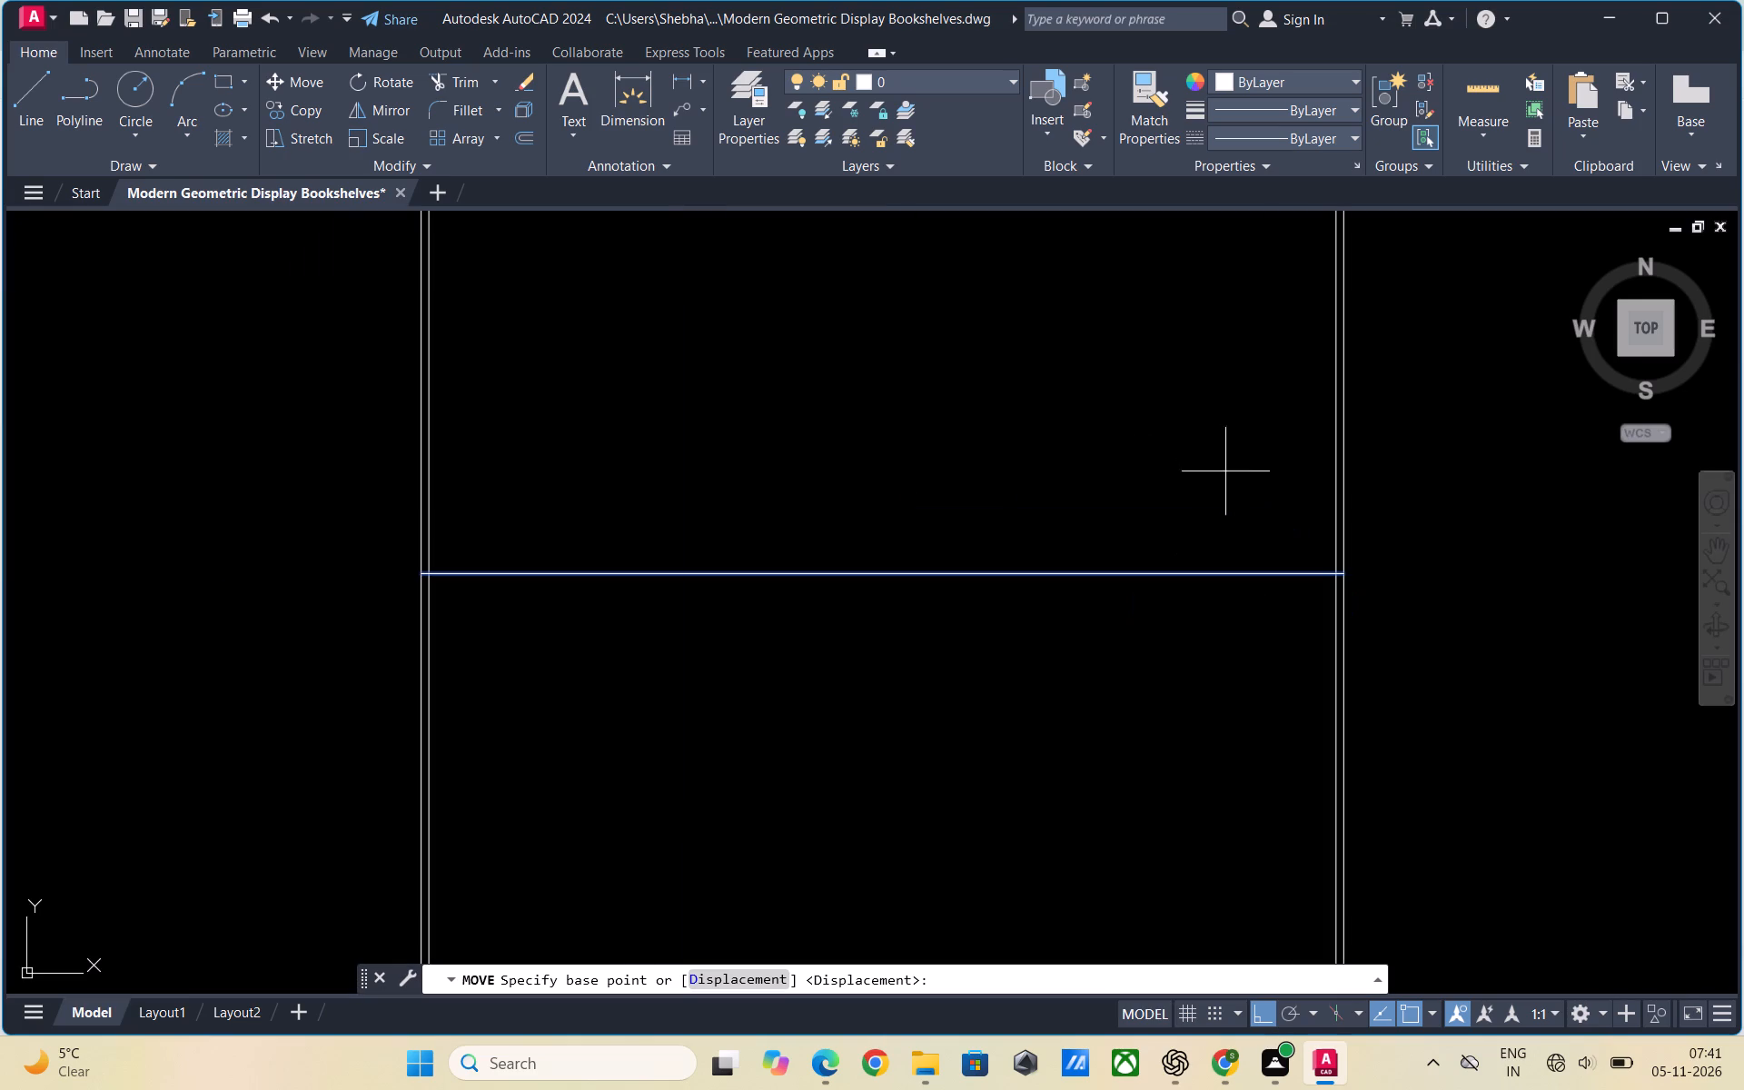
pyautogui.scroll(2, 1363, 560)
pyautogui.click(1303, 595)
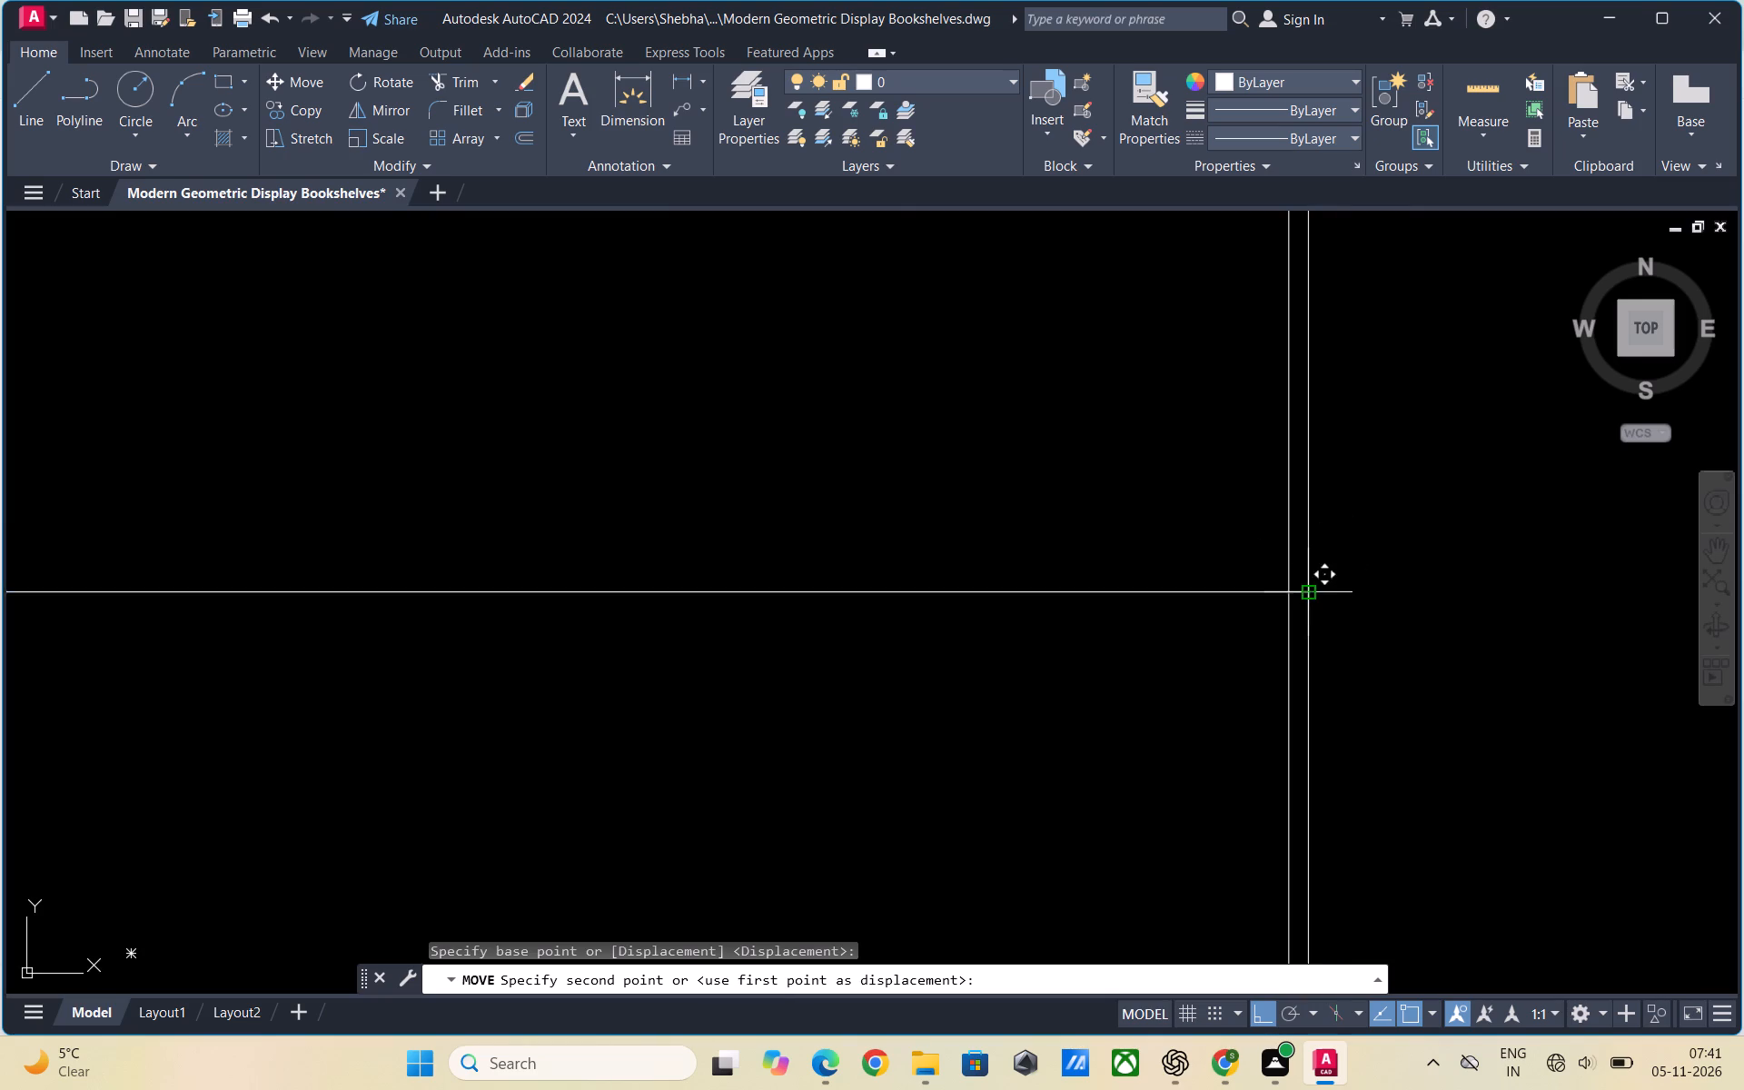
pyautogui.scroll(-2, 1295, 540)
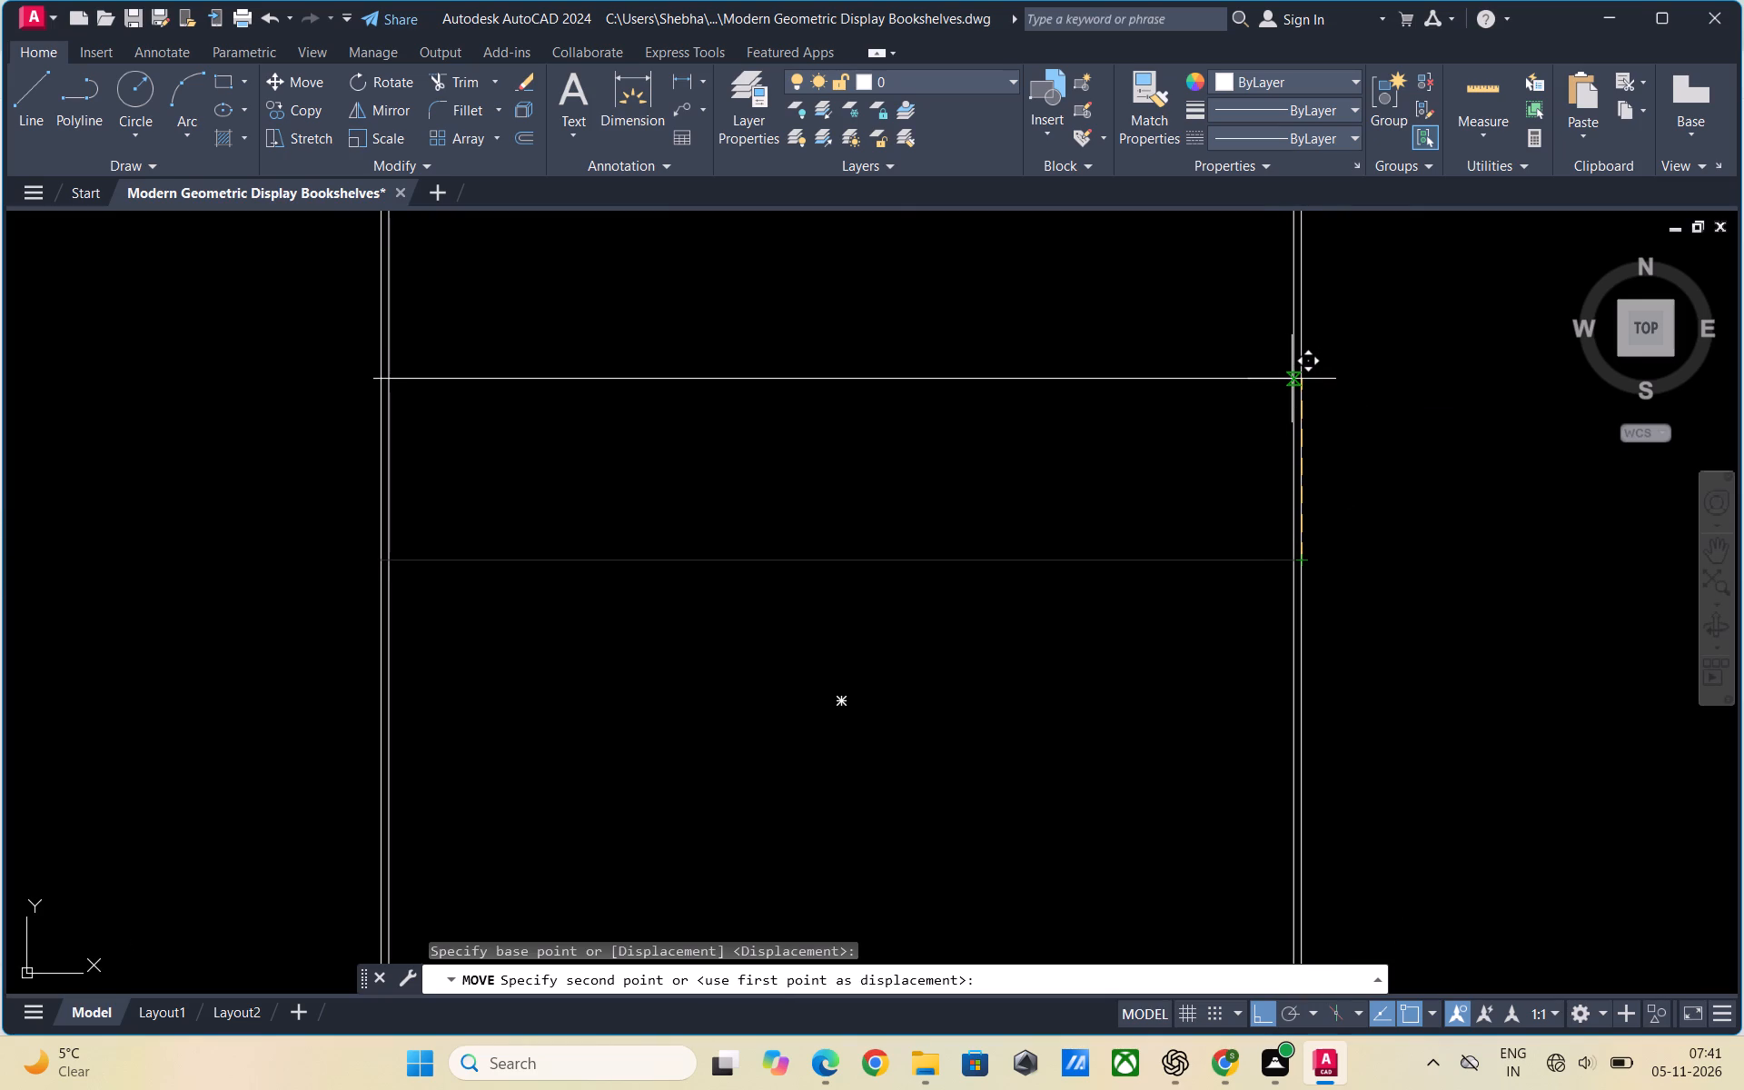
pyautogui.click(1293, 379)
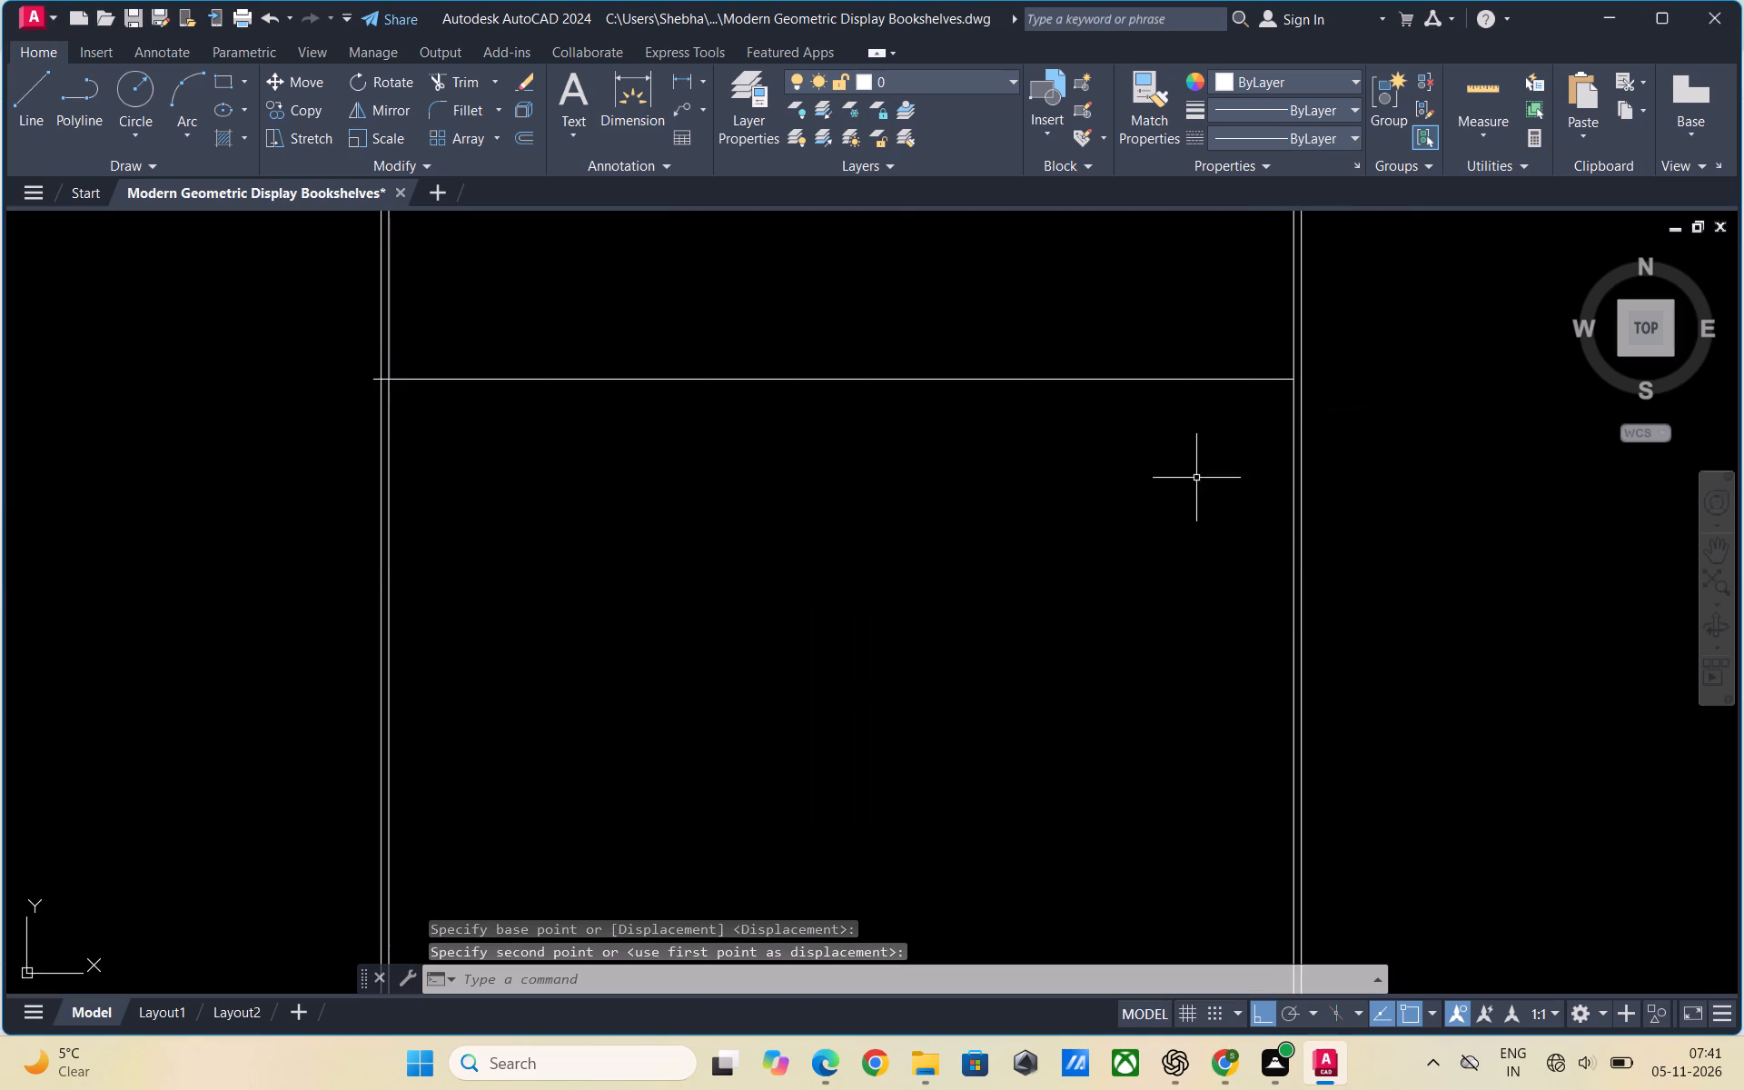
# Move the shelf line so its left endpoint meets the outer left edge of the frame.
pyautogui.scroll(2, 348, 335)
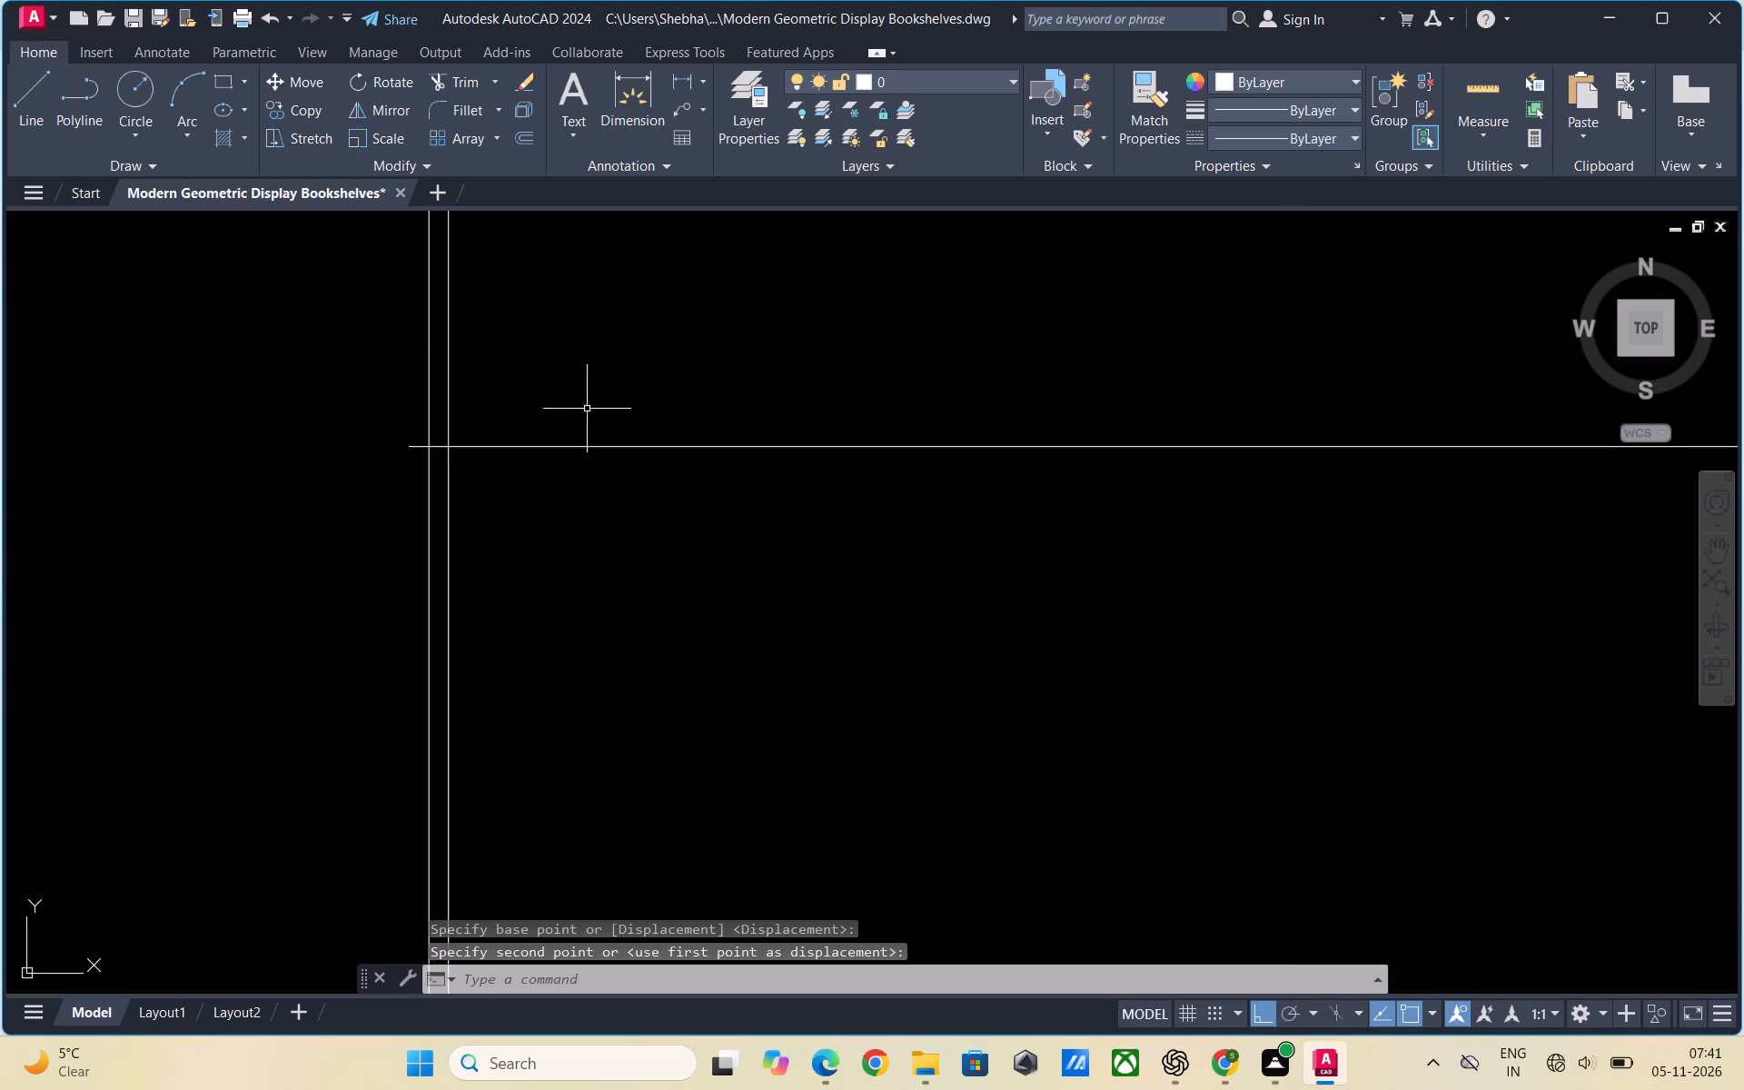
pyautogui.click(589, 445)
pyautogui.rightClick(591, 542)
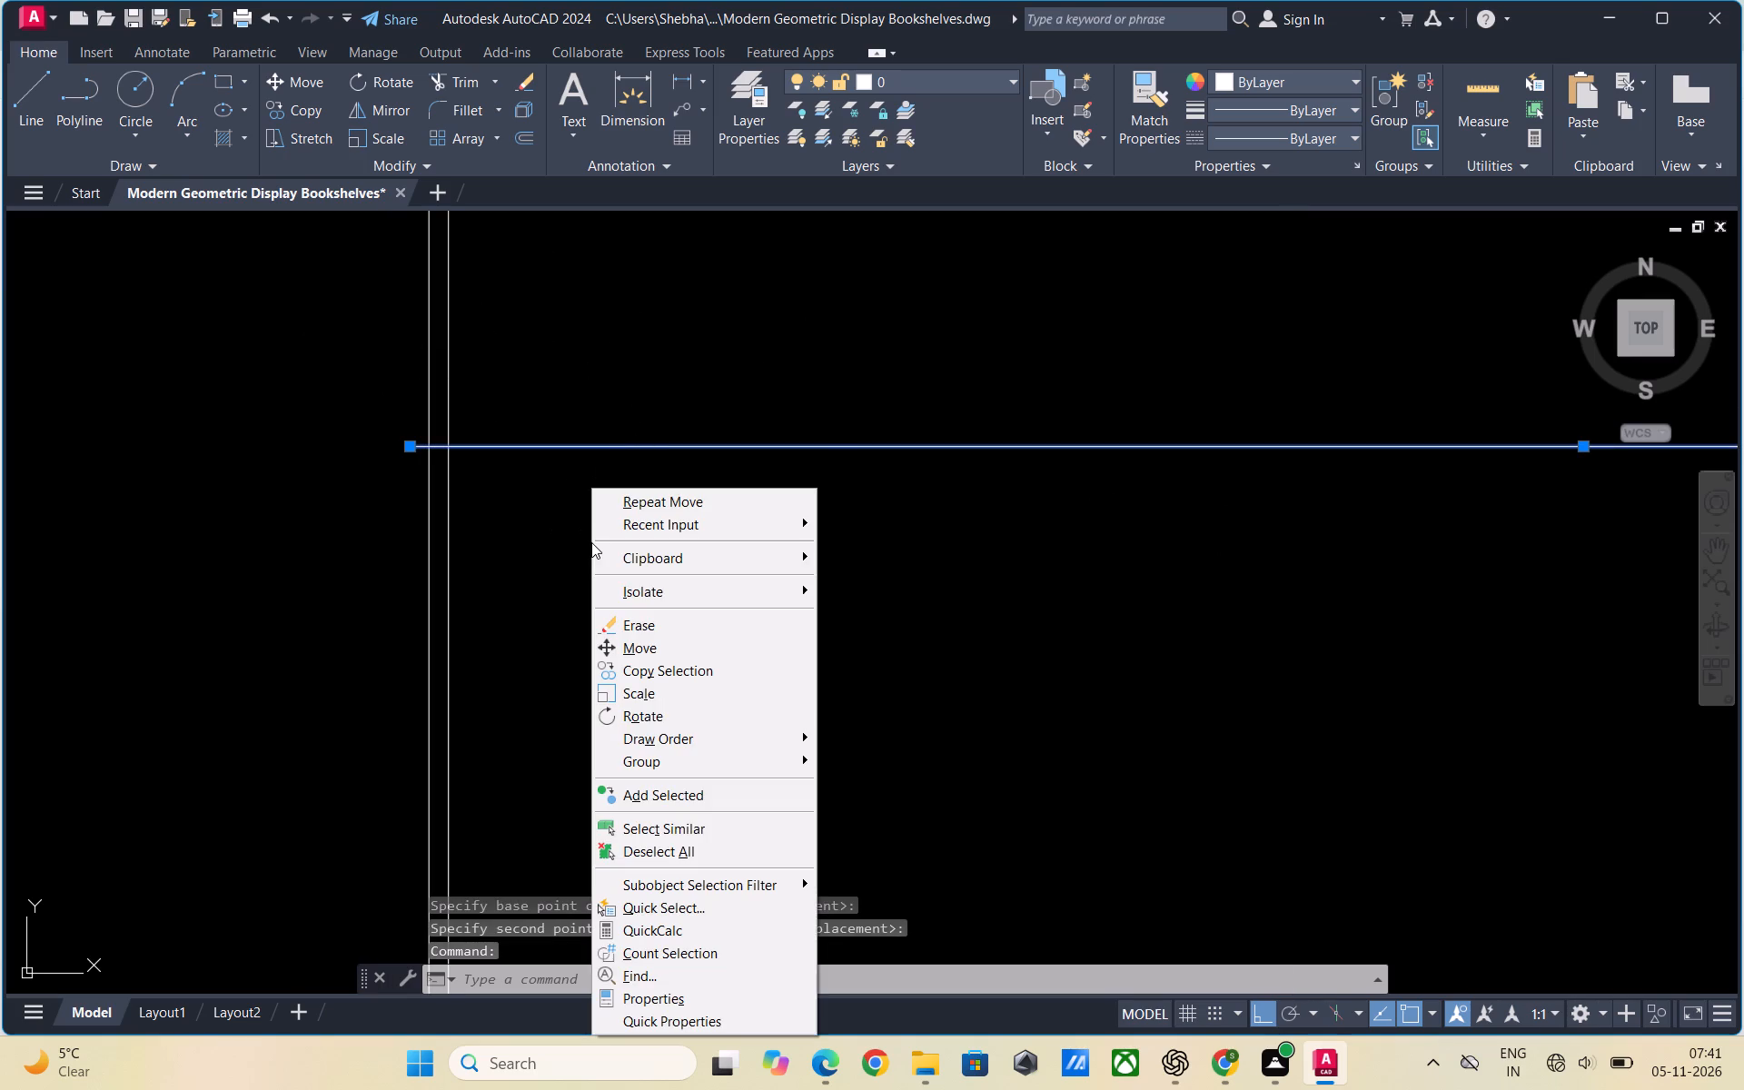
pyautogui.click(629, 637)
pyautogui.scroll(2, 417, 459)
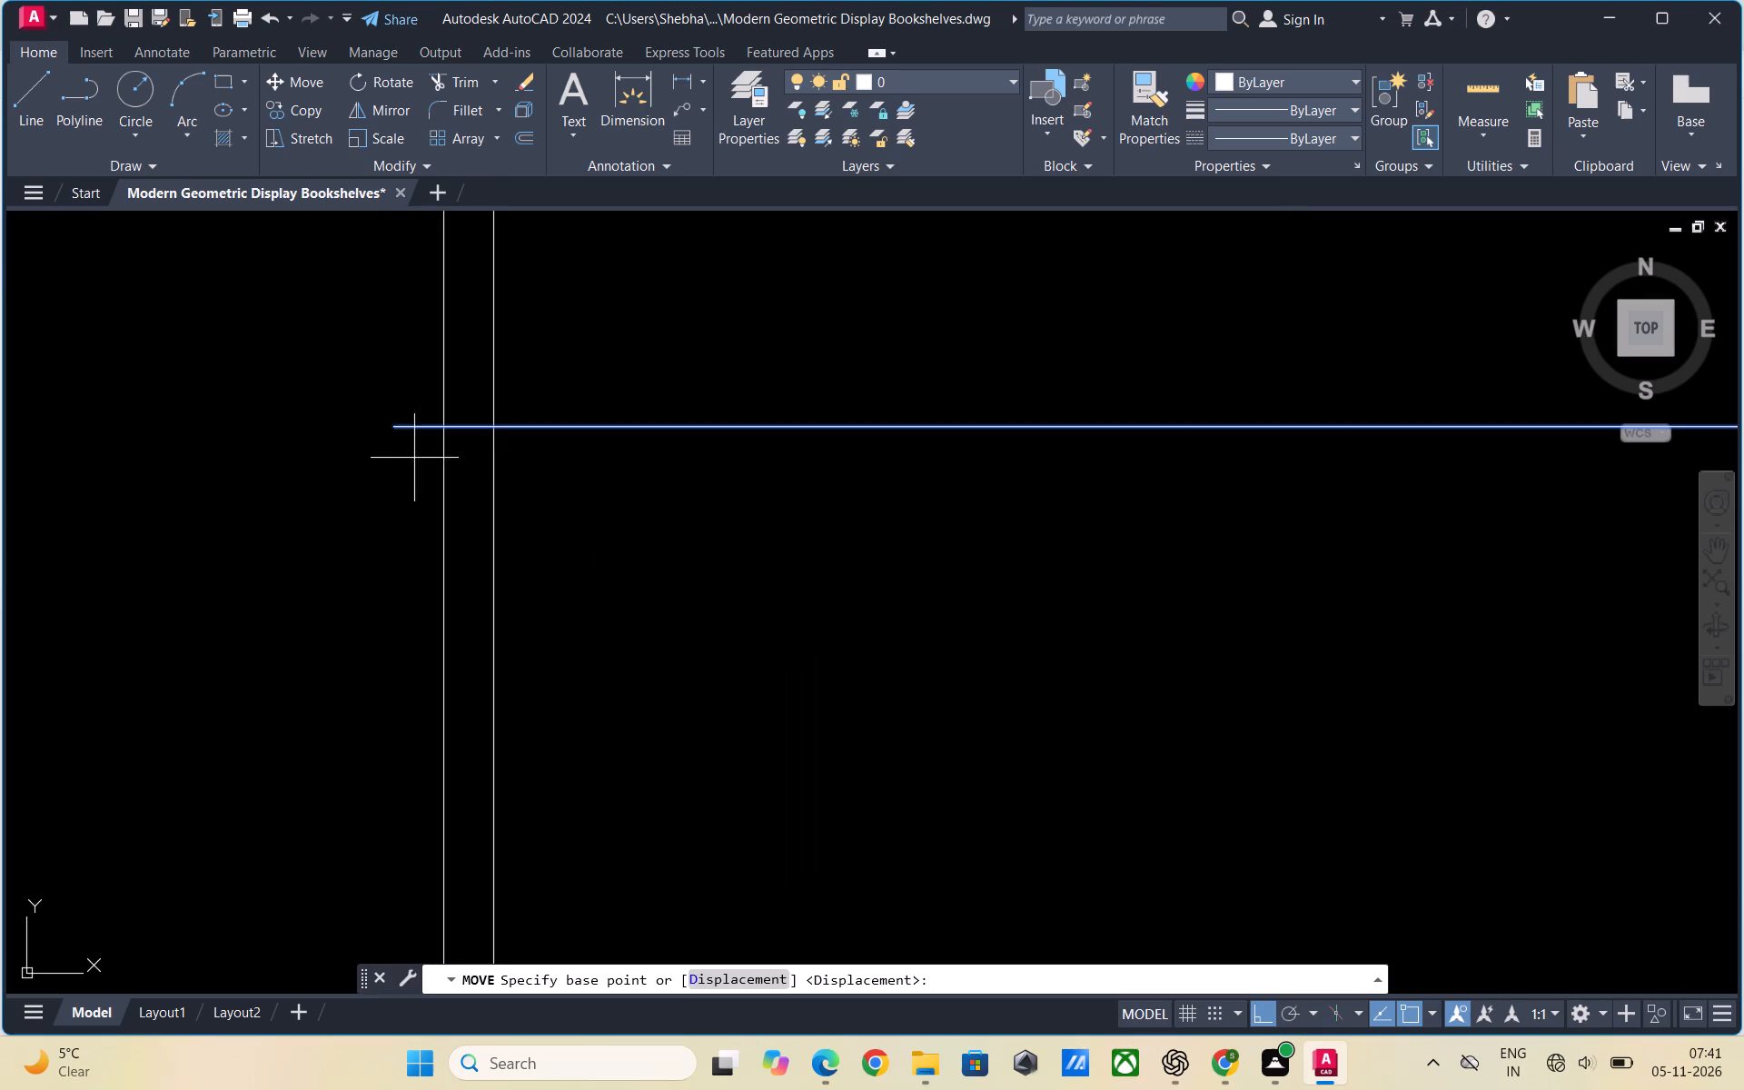
pyautogui.click(387, 424)
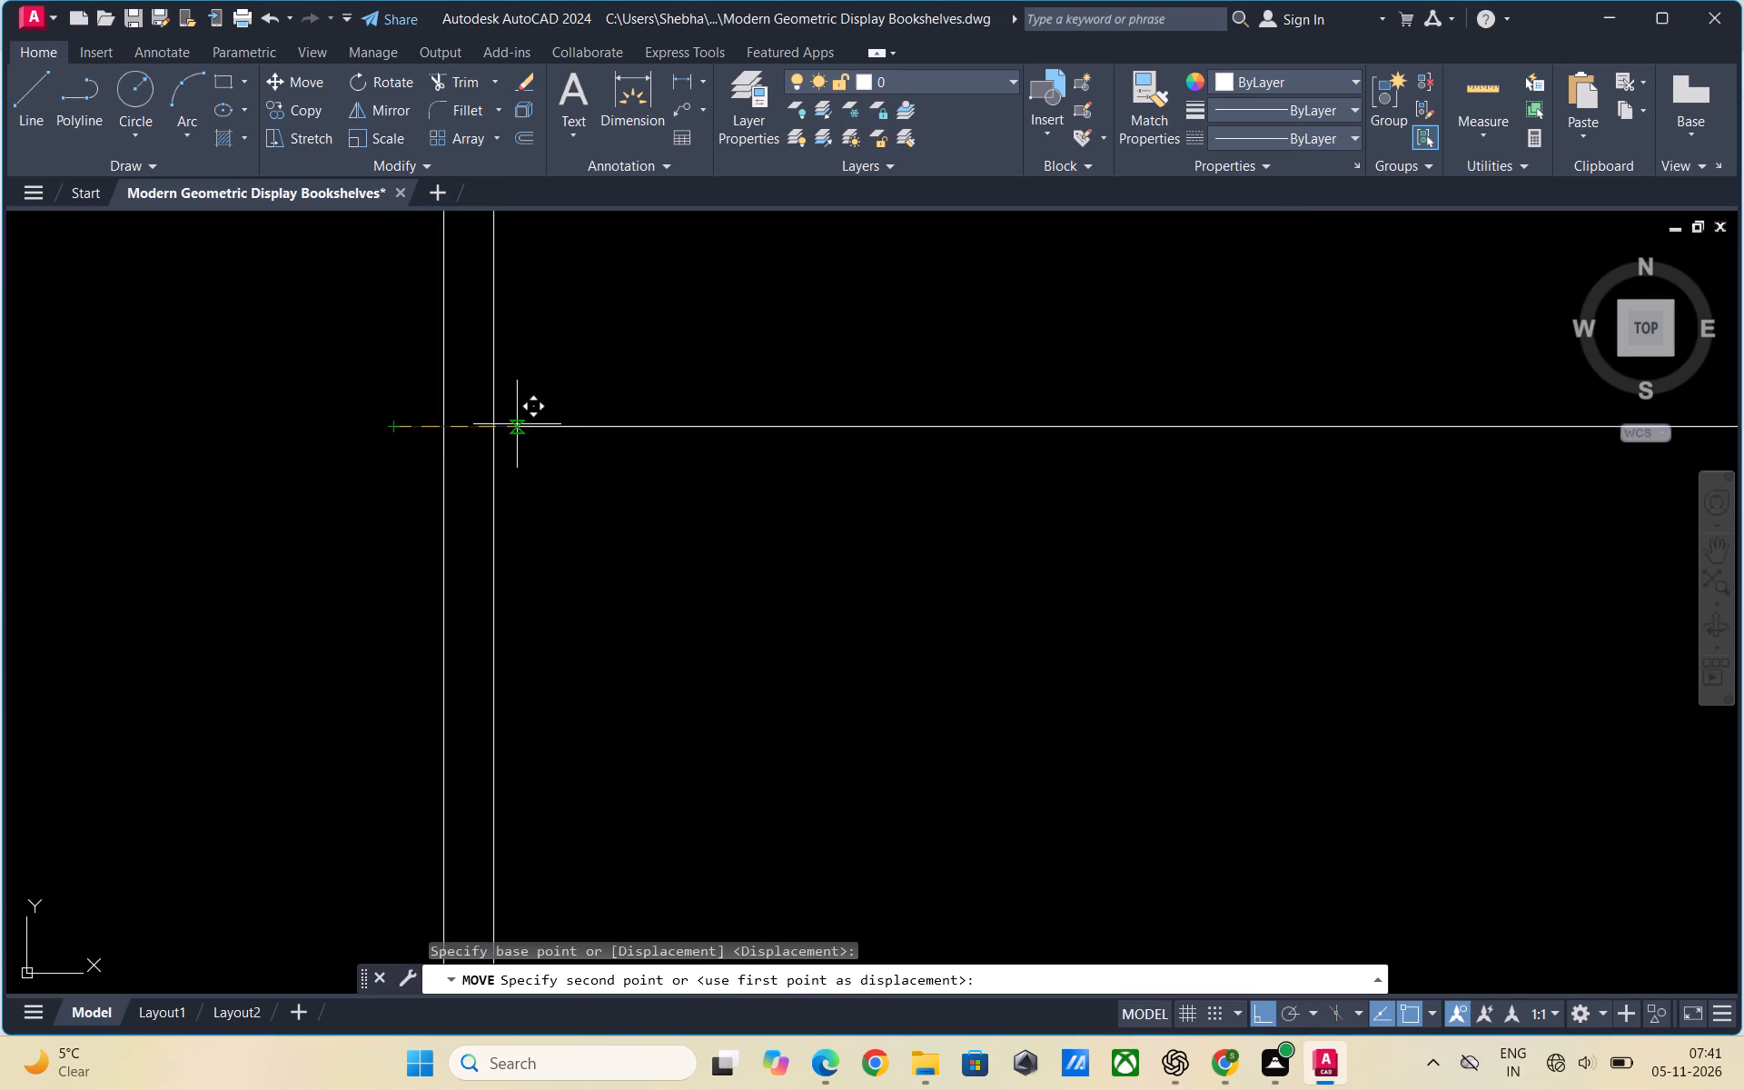
pyautogui.click(443, 410)
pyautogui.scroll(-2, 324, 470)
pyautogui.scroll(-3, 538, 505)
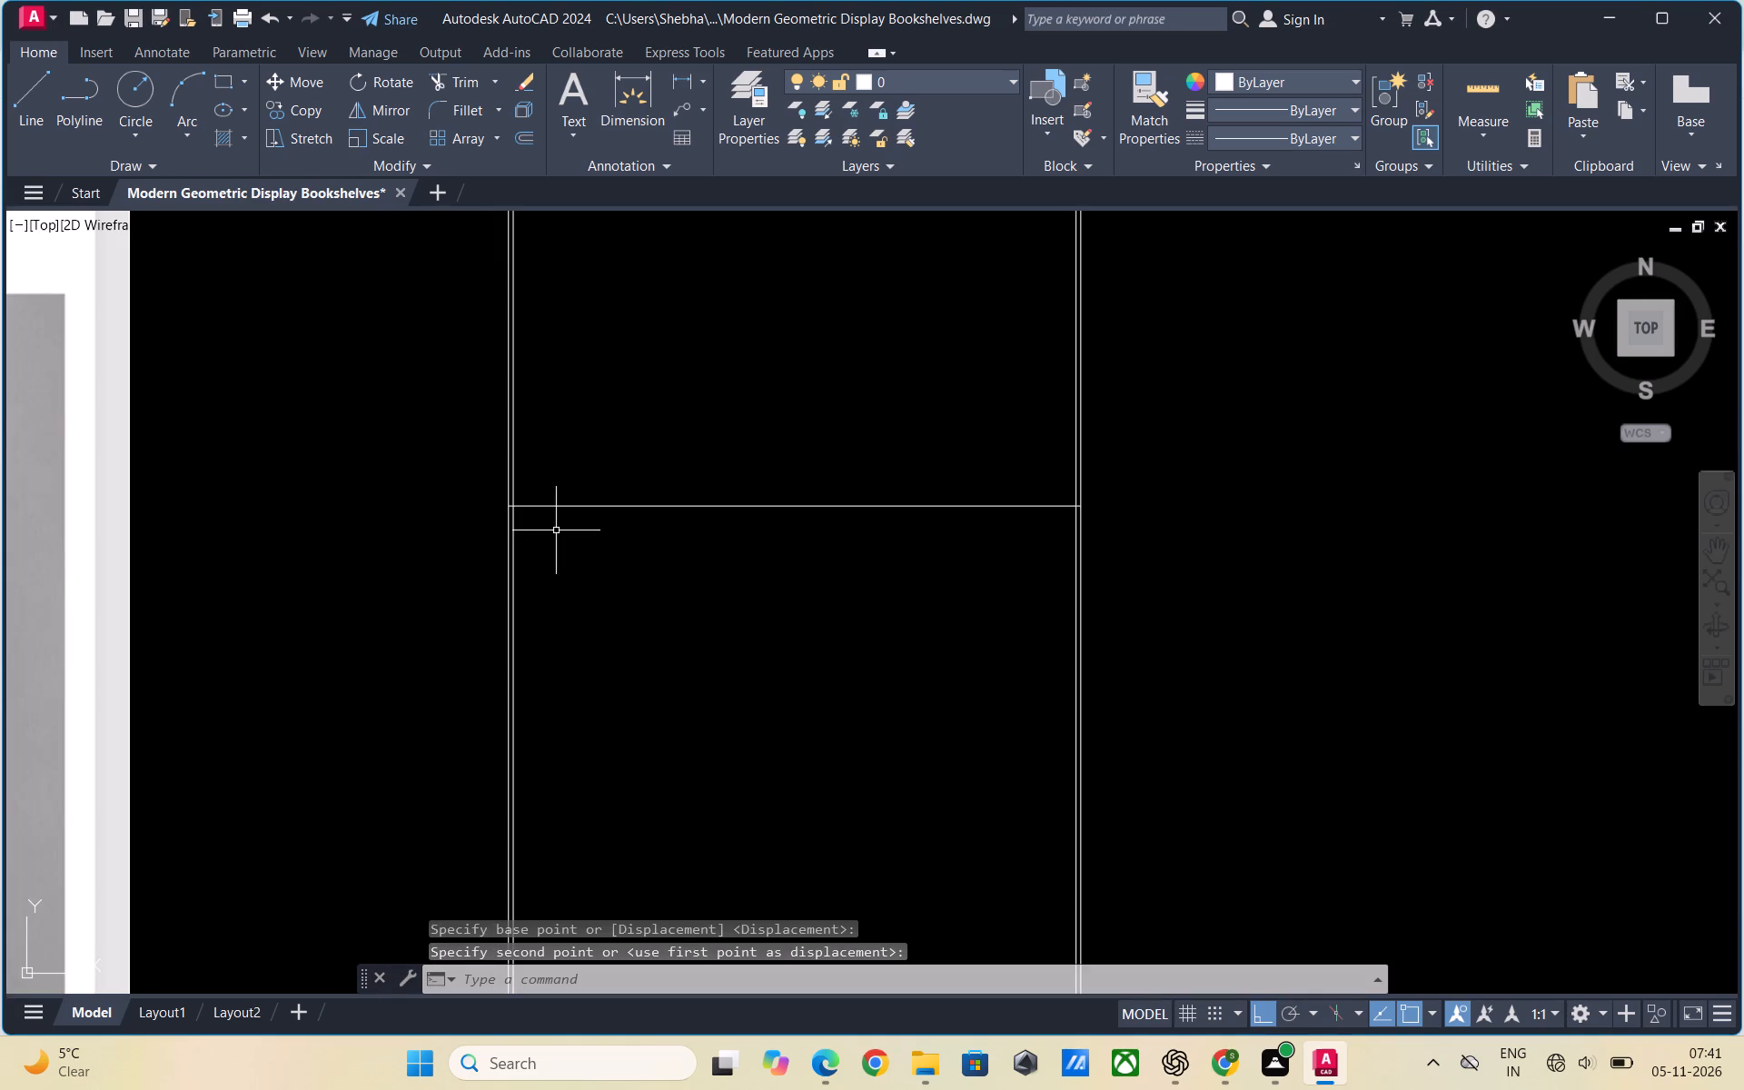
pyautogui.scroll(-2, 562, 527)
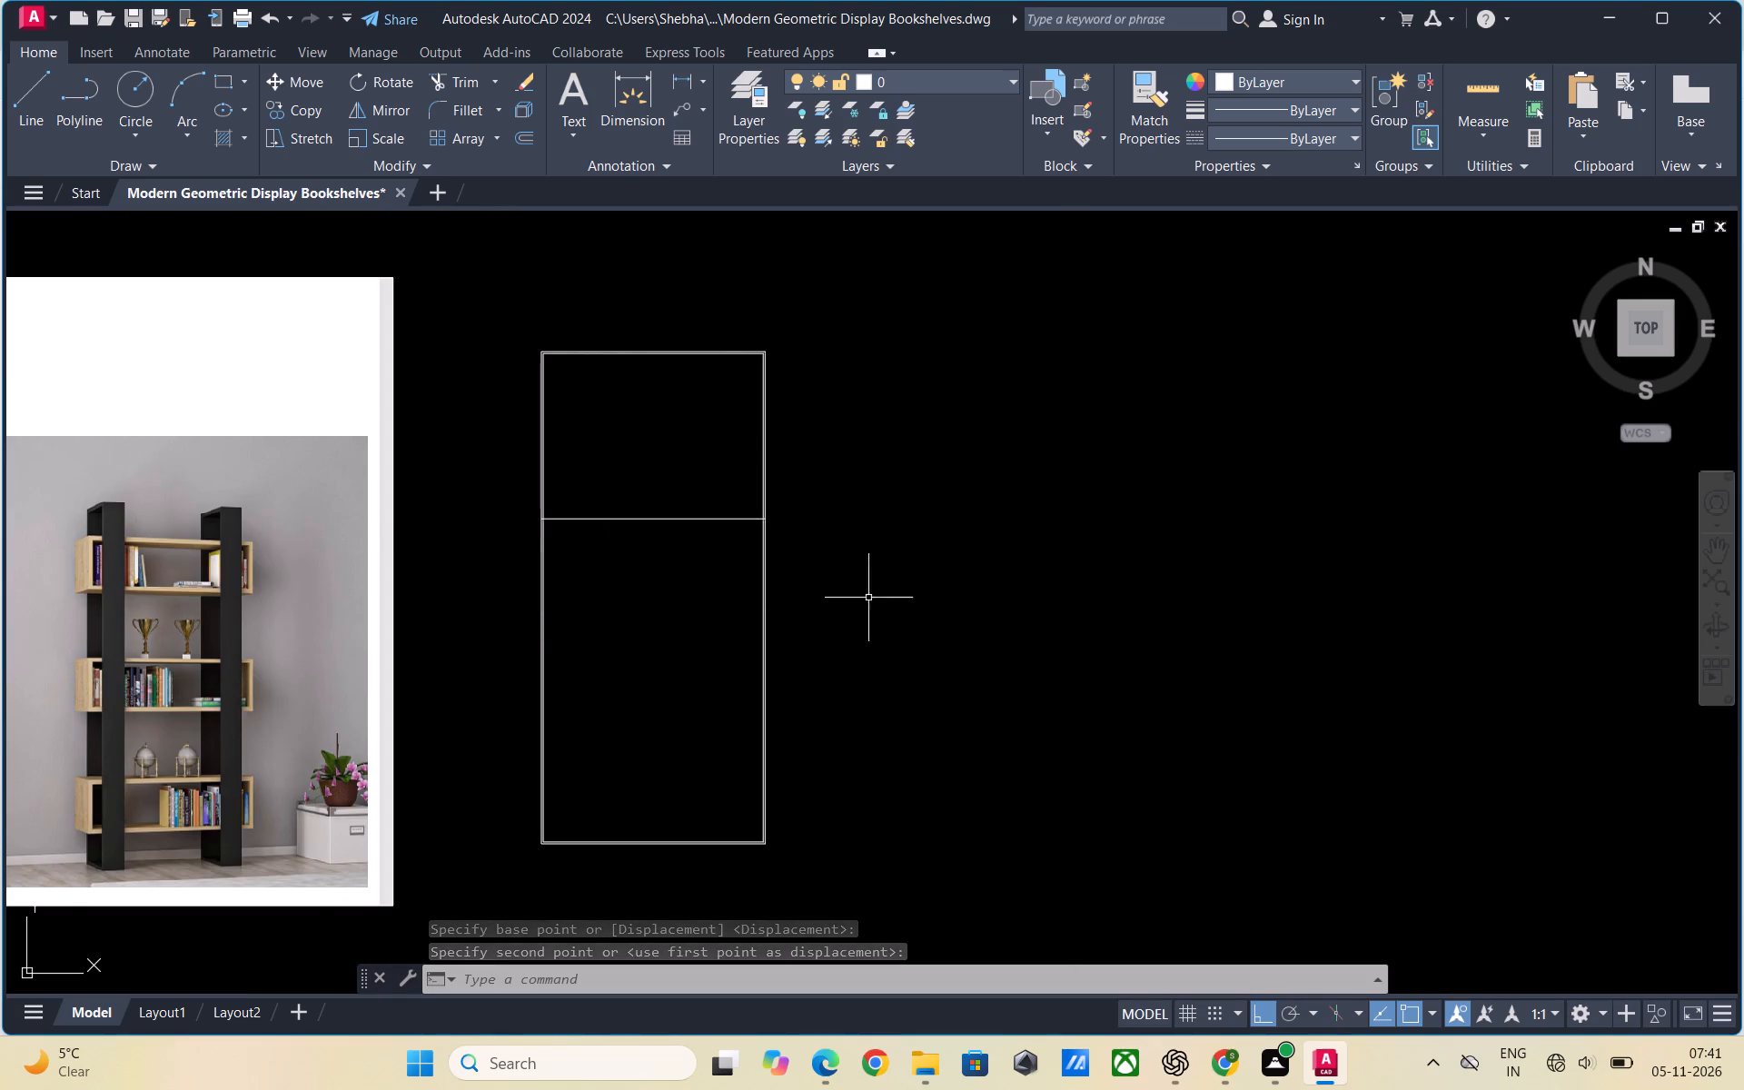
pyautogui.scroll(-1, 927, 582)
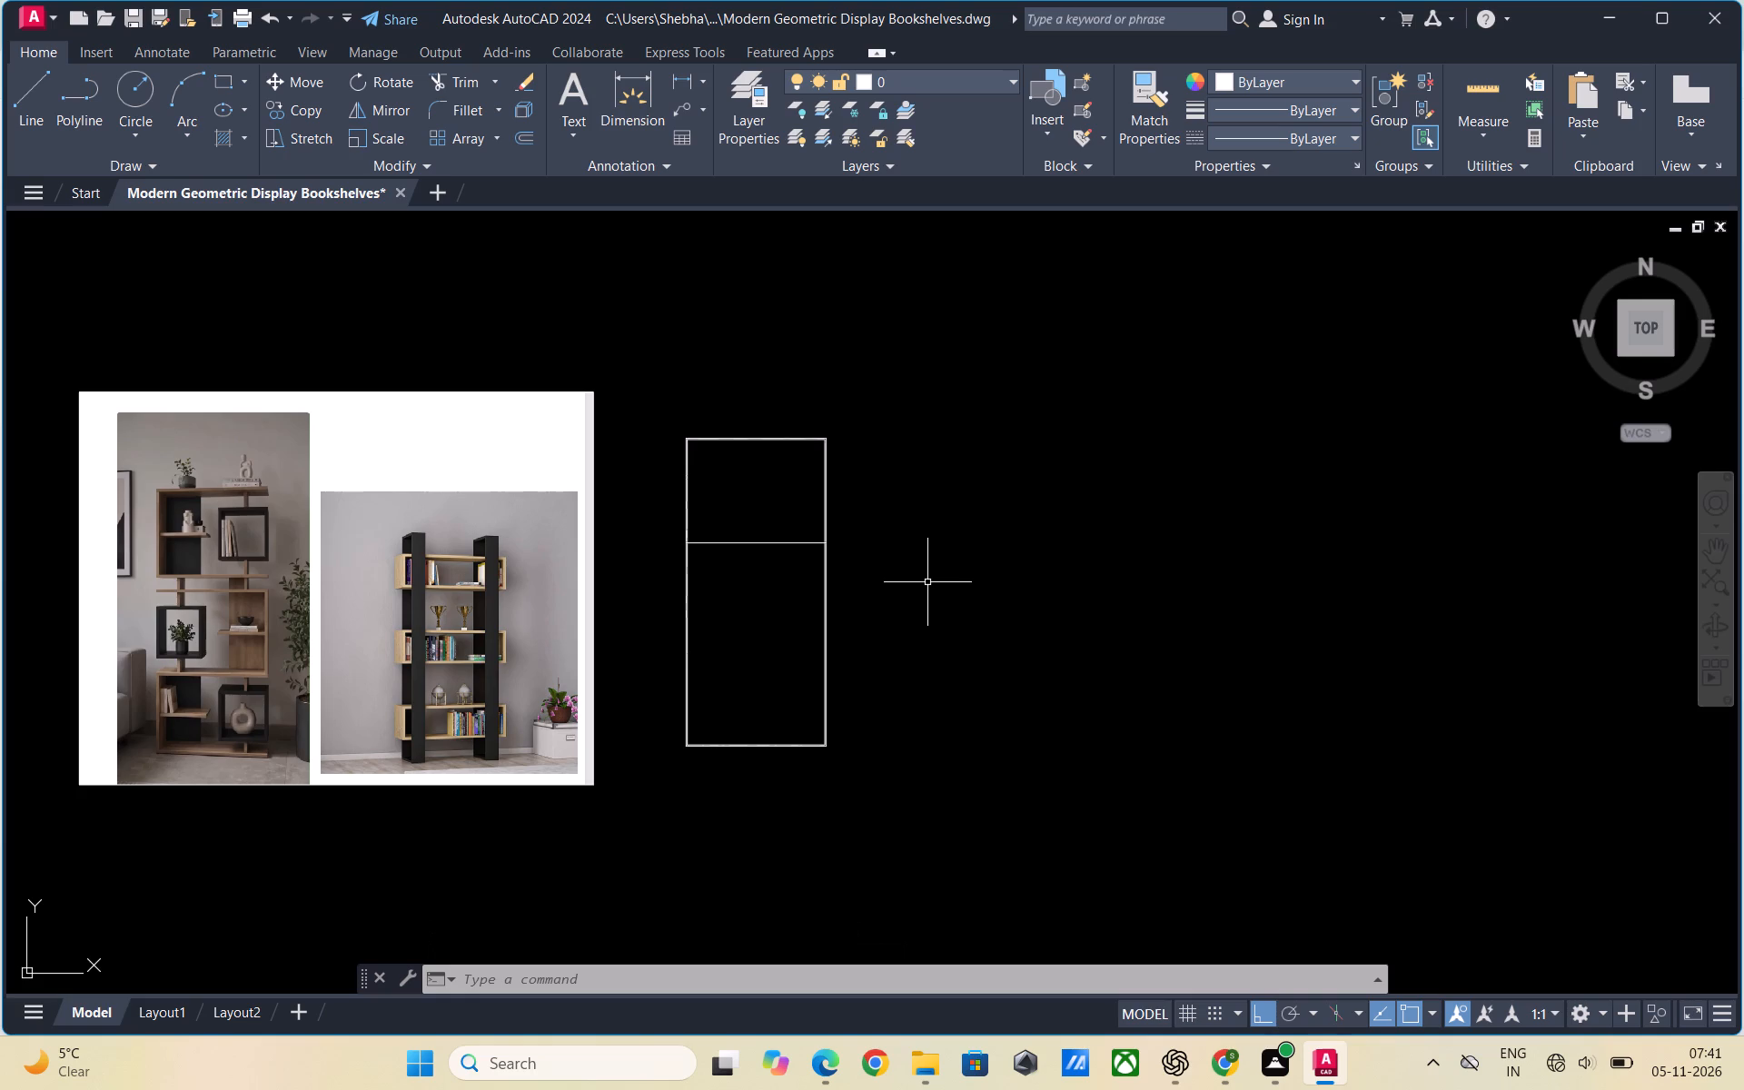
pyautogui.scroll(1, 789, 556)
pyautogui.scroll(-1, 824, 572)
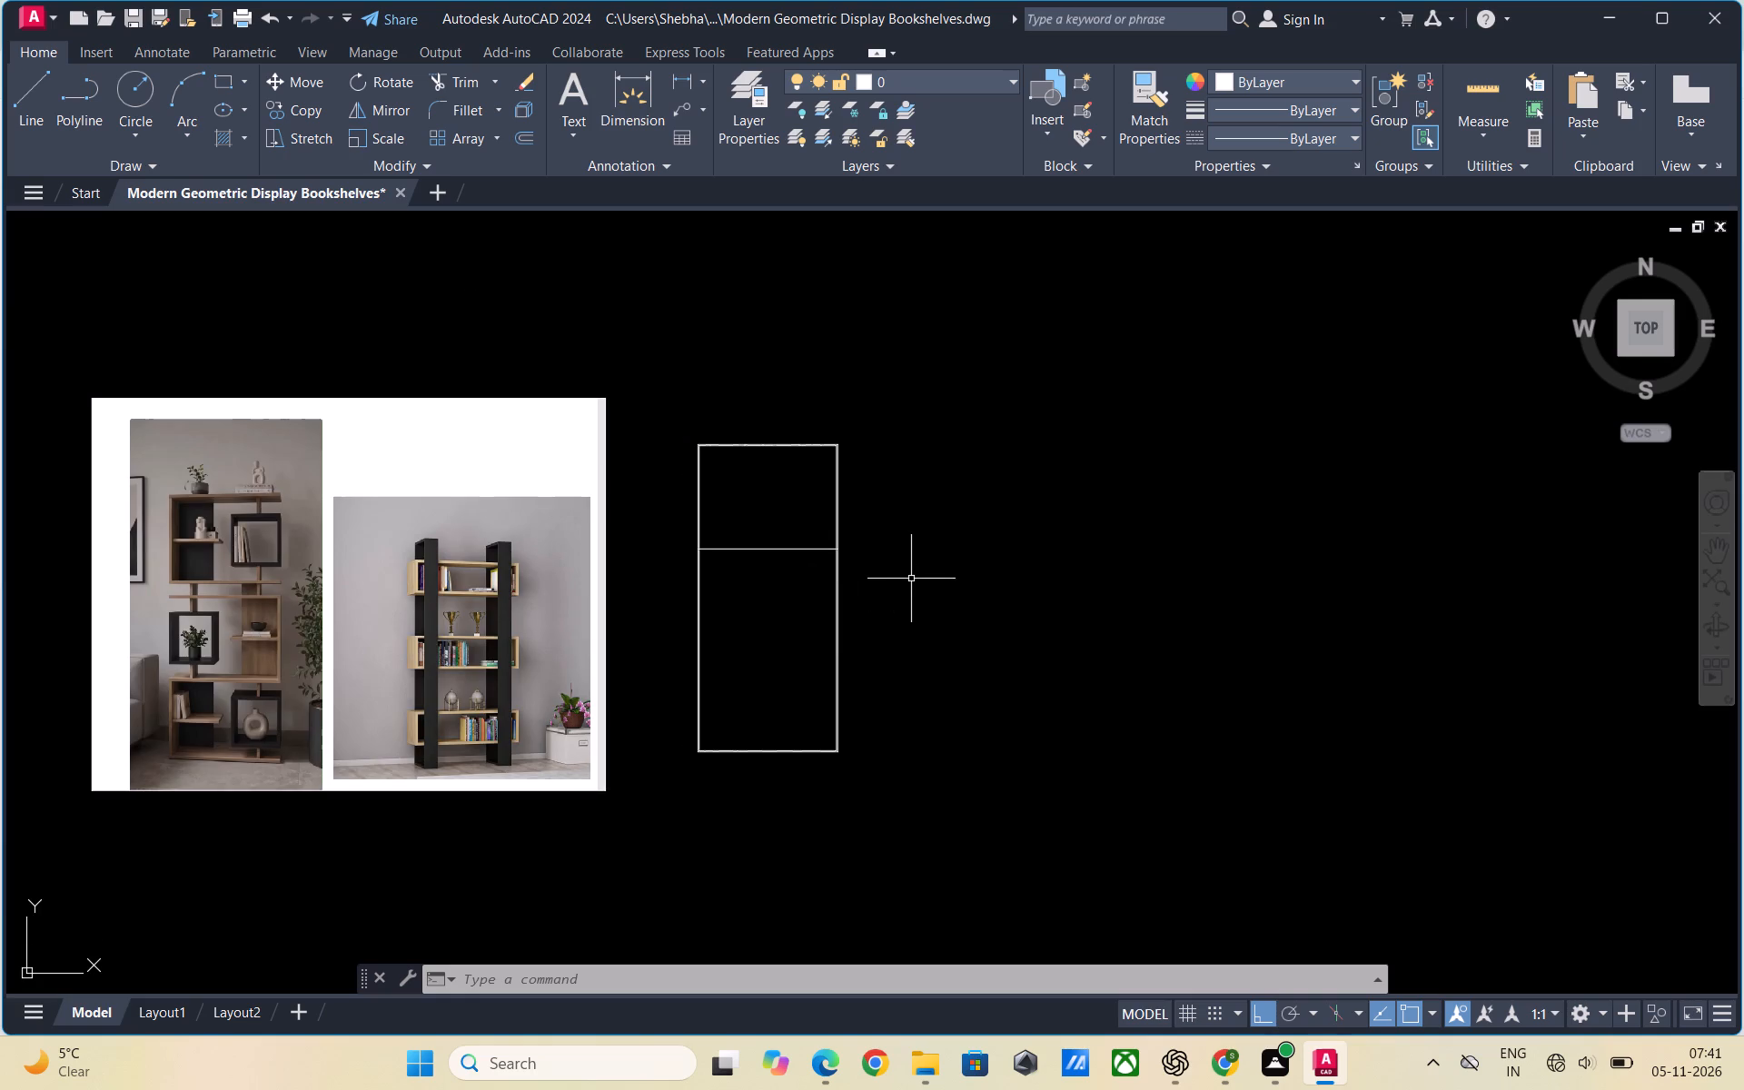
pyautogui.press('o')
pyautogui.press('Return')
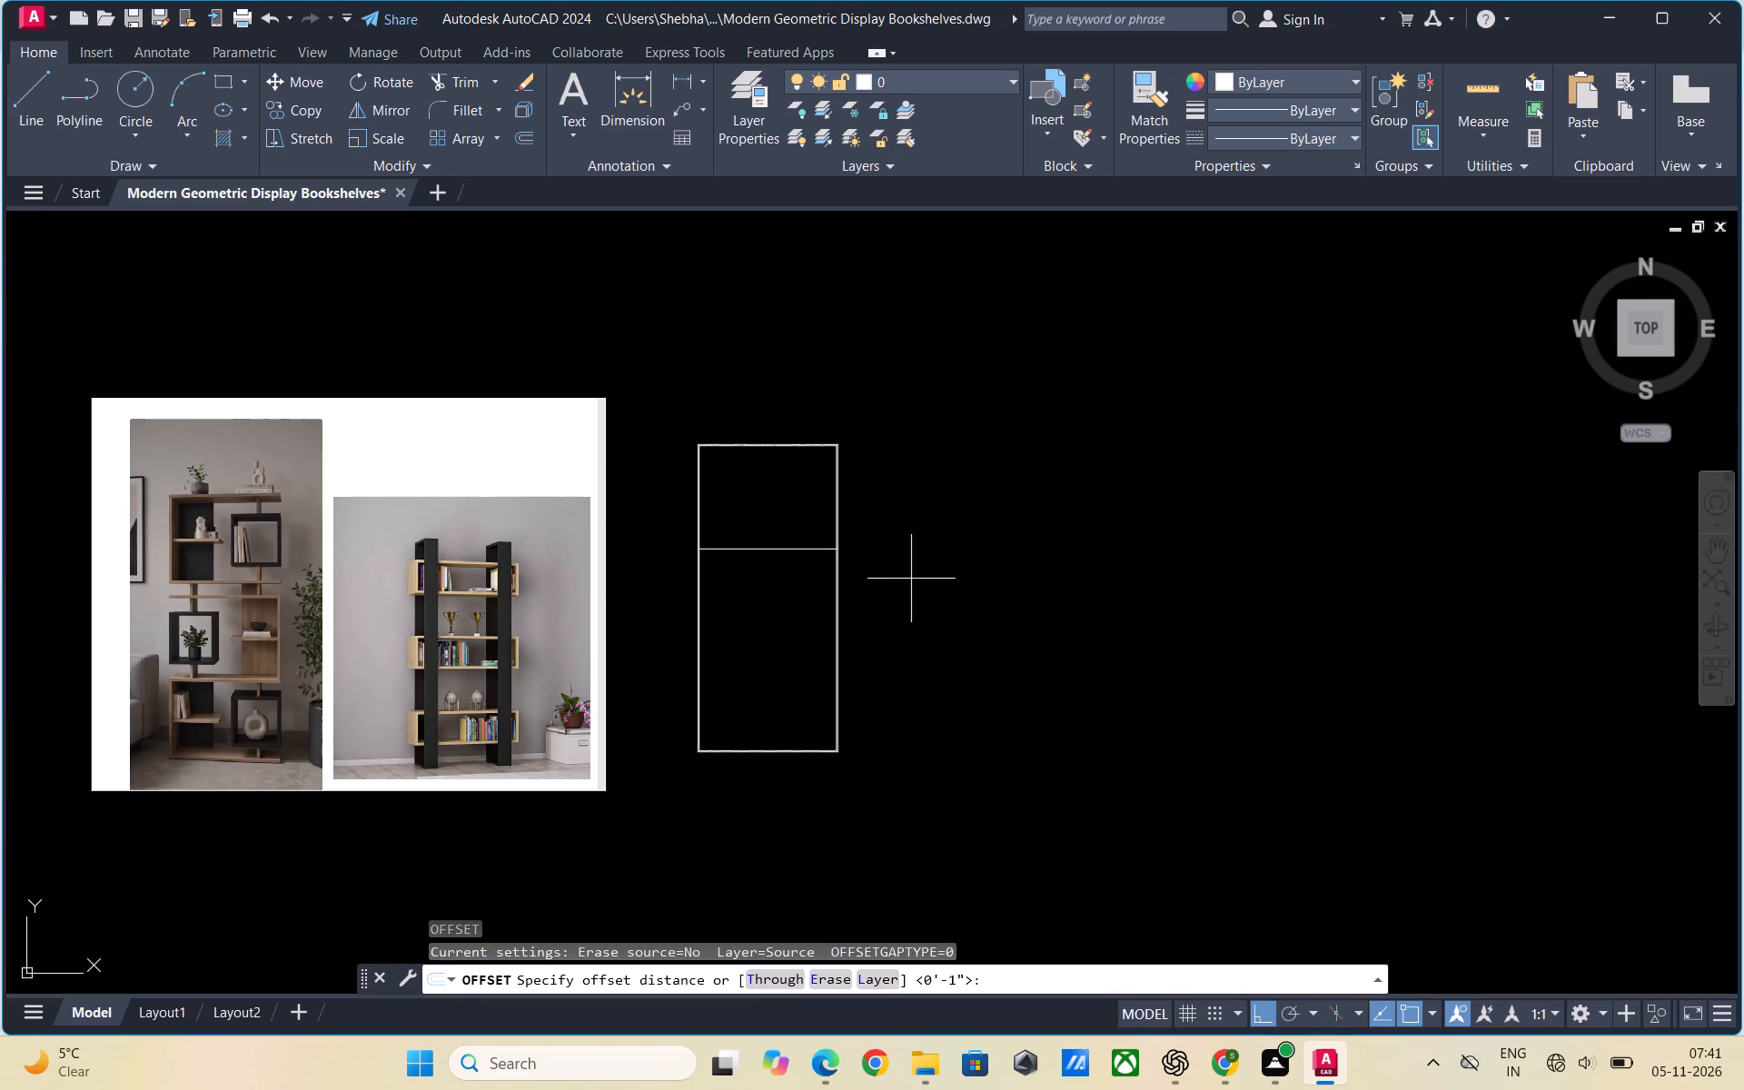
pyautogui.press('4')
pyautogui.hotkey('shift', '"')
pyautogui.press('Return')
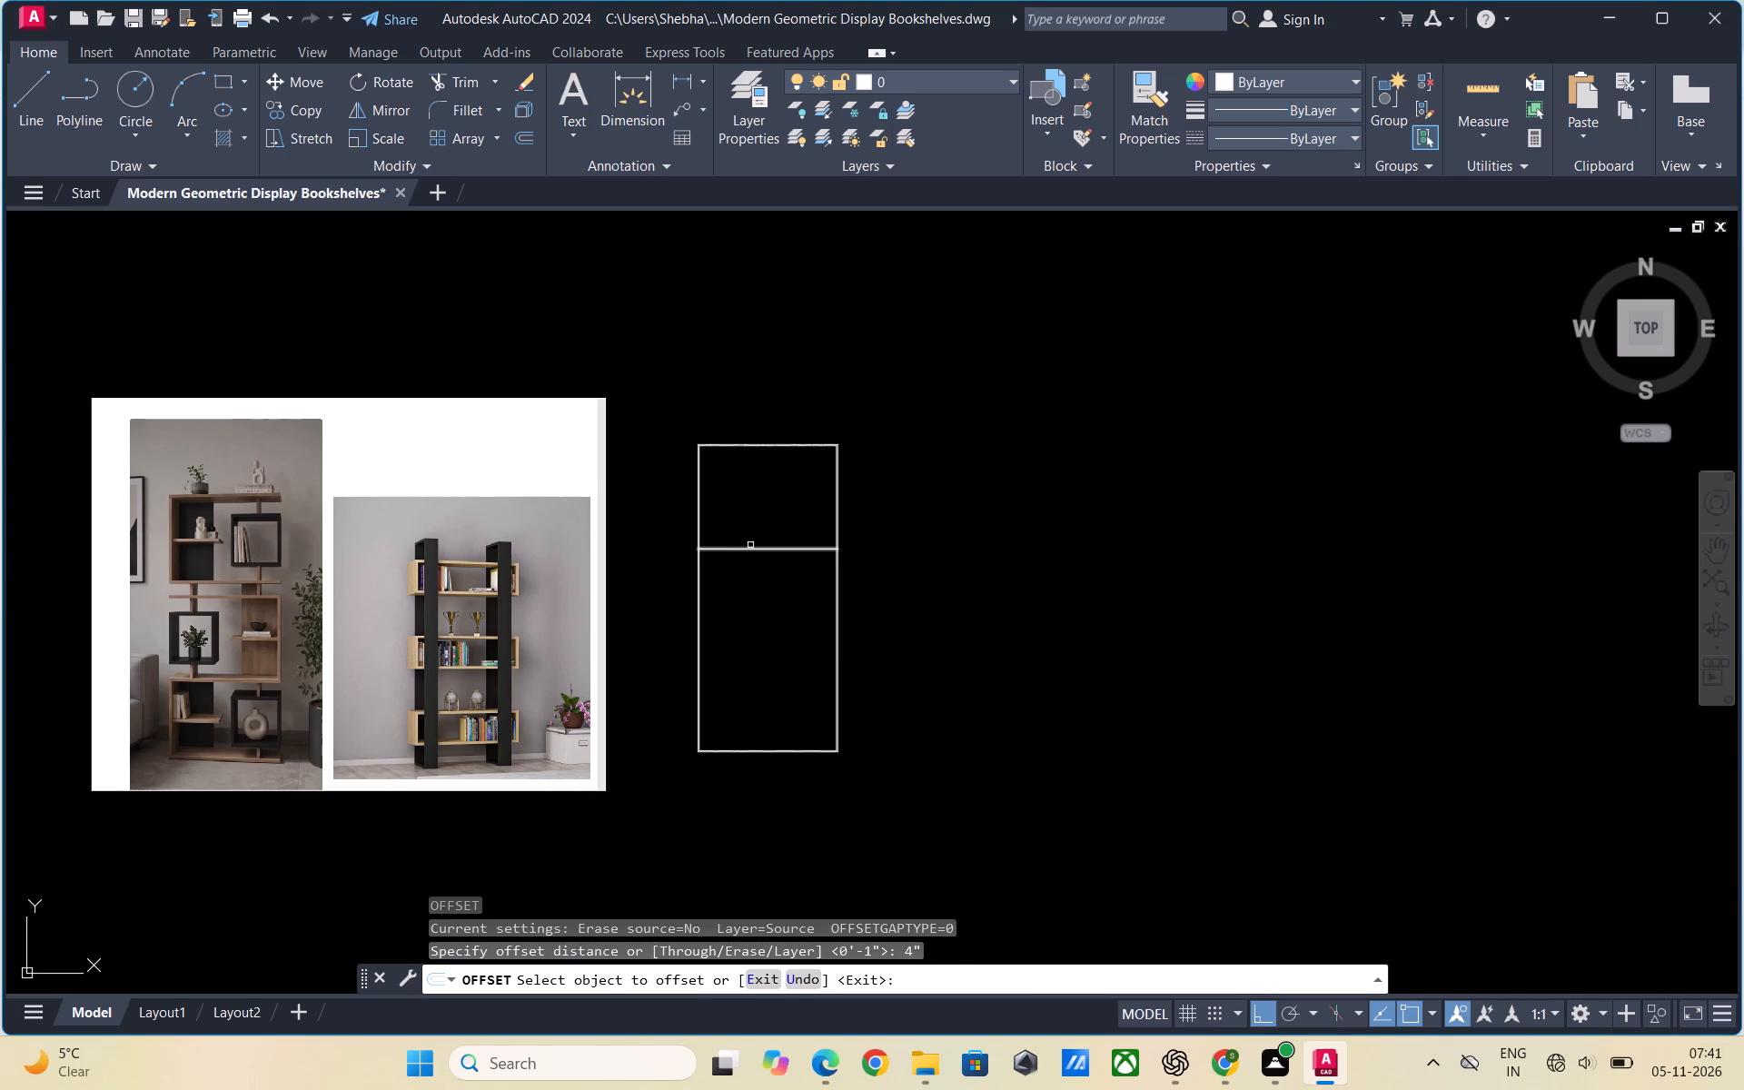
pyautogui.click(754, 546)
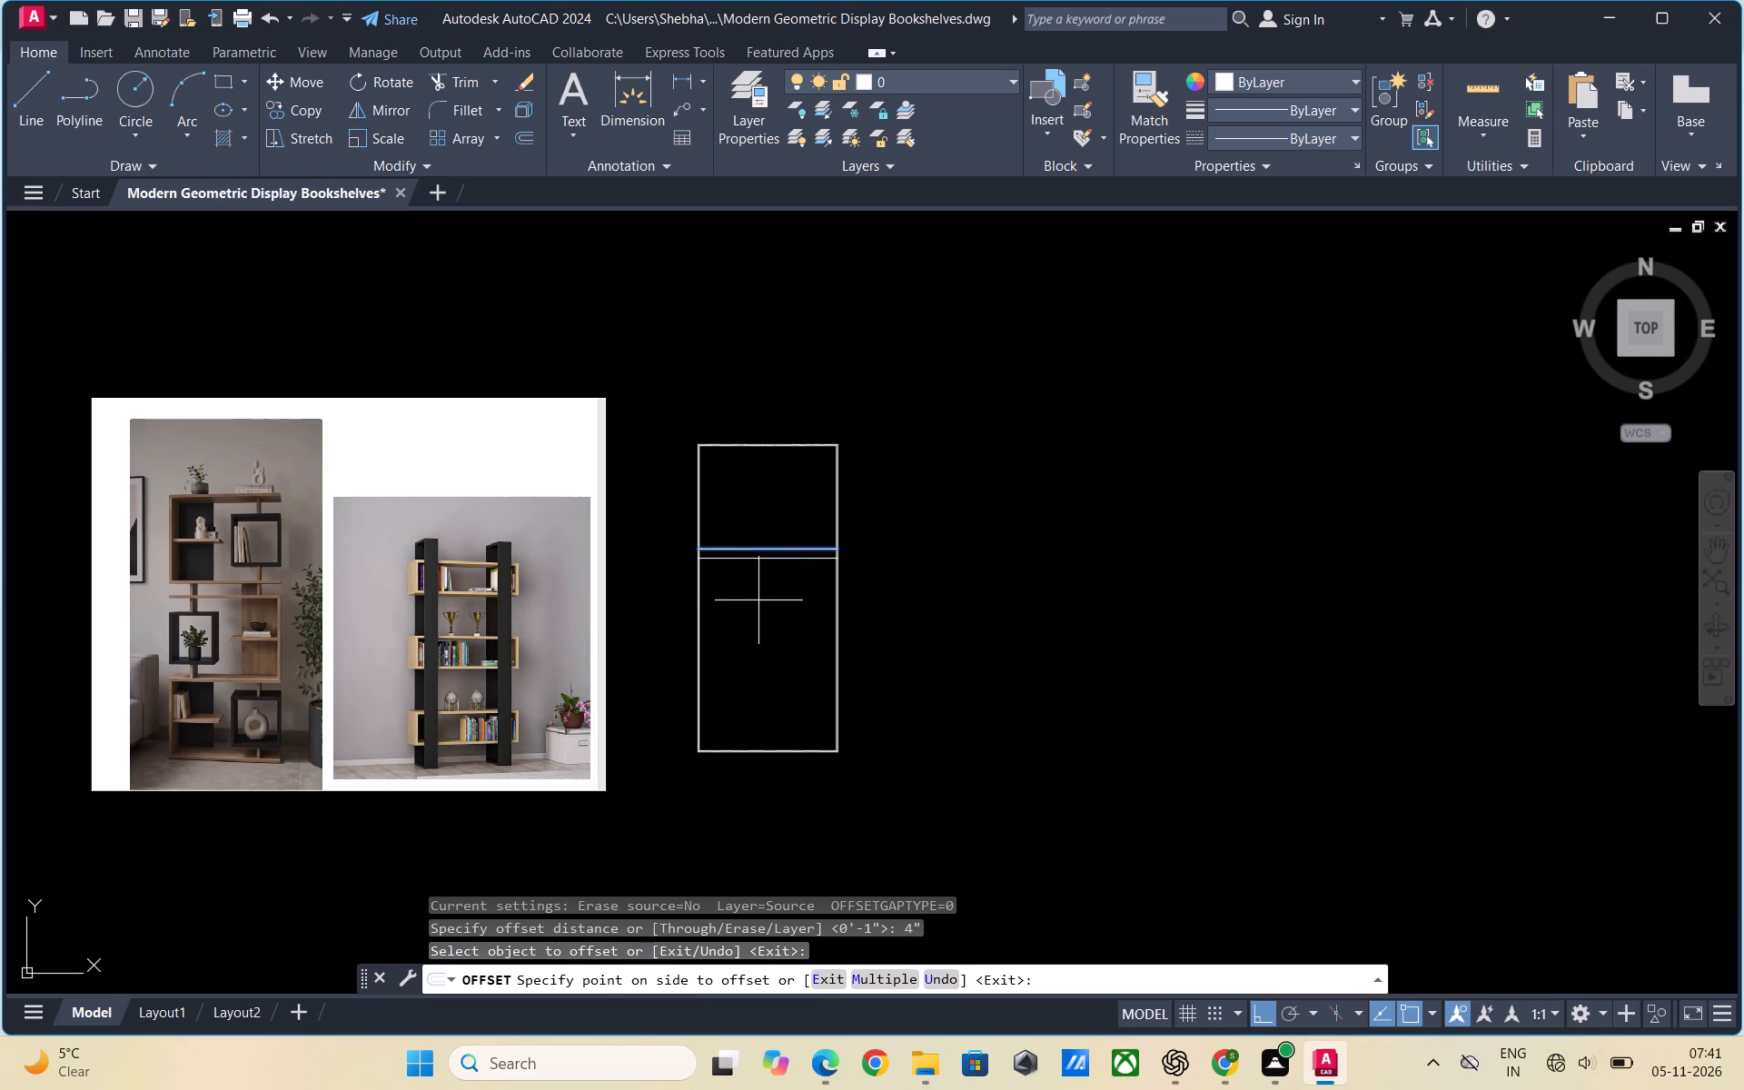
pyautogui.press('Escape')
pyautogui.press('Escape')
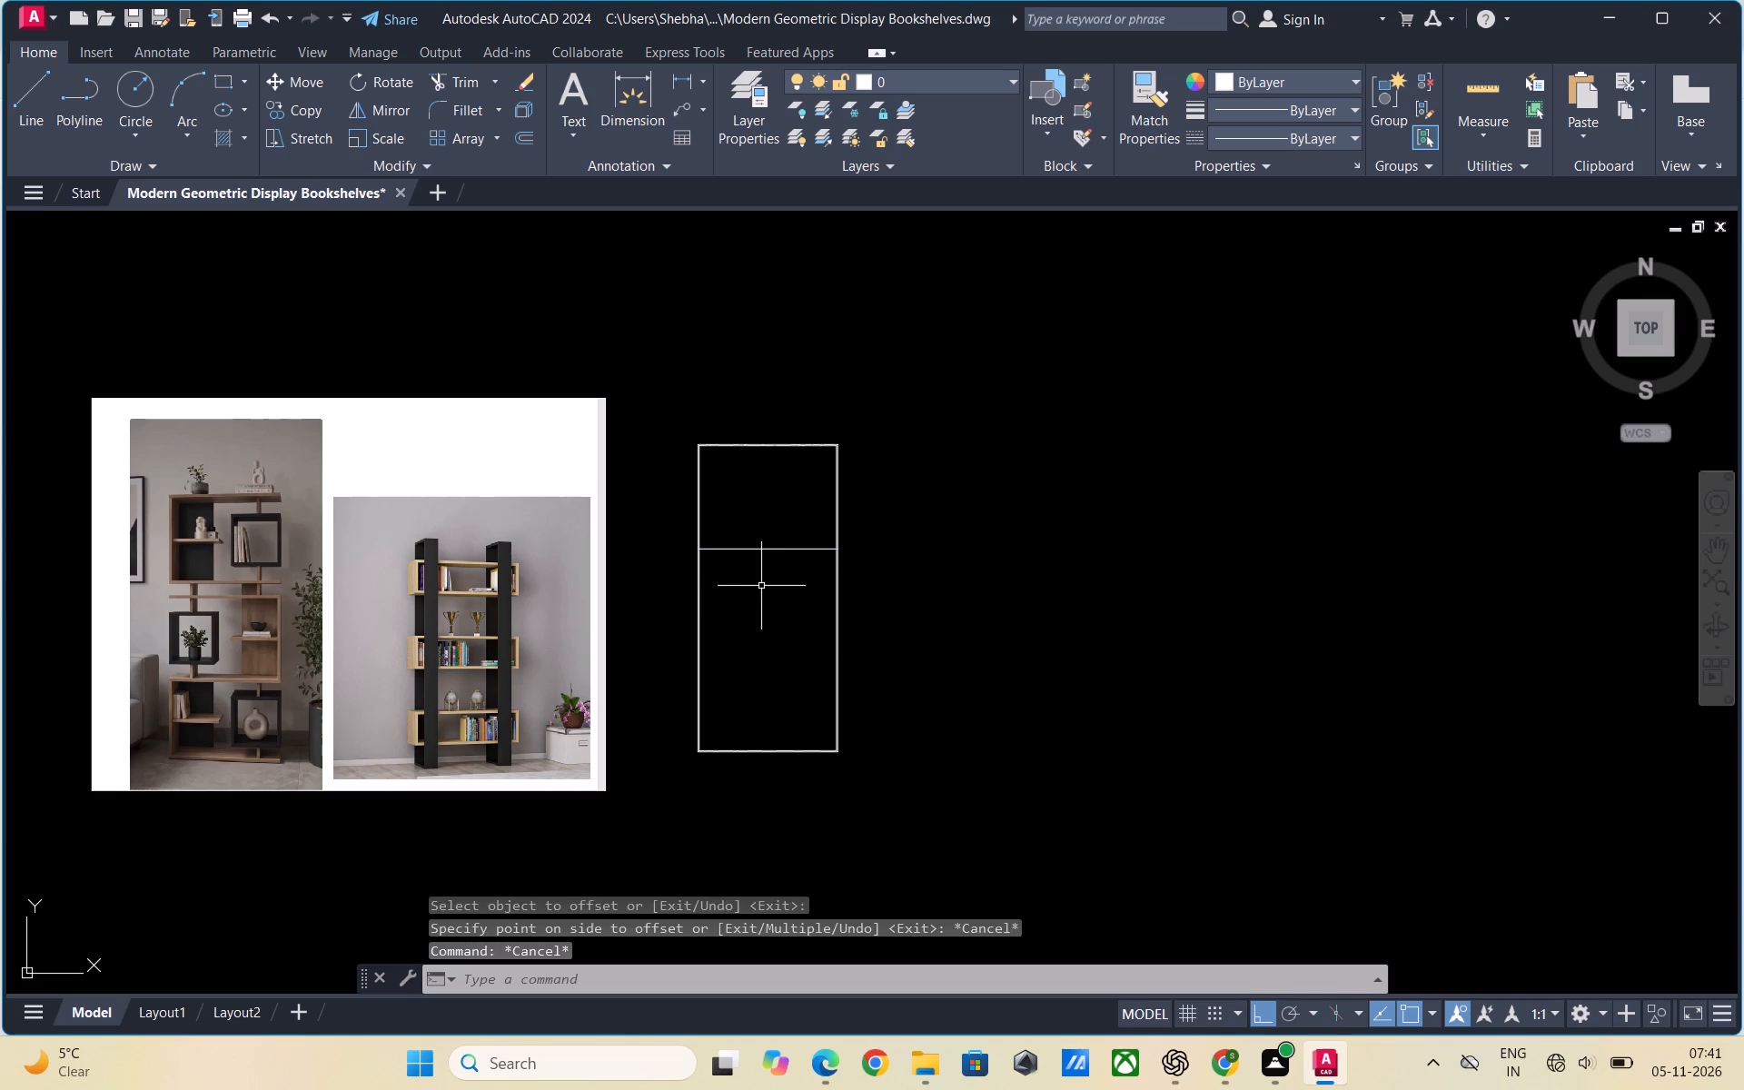
# Offset the horizontal shelf line 8" downward inside the frame.
pyautogui.press('o')
pyautogui.press('Return')
pyautogui.press('8')
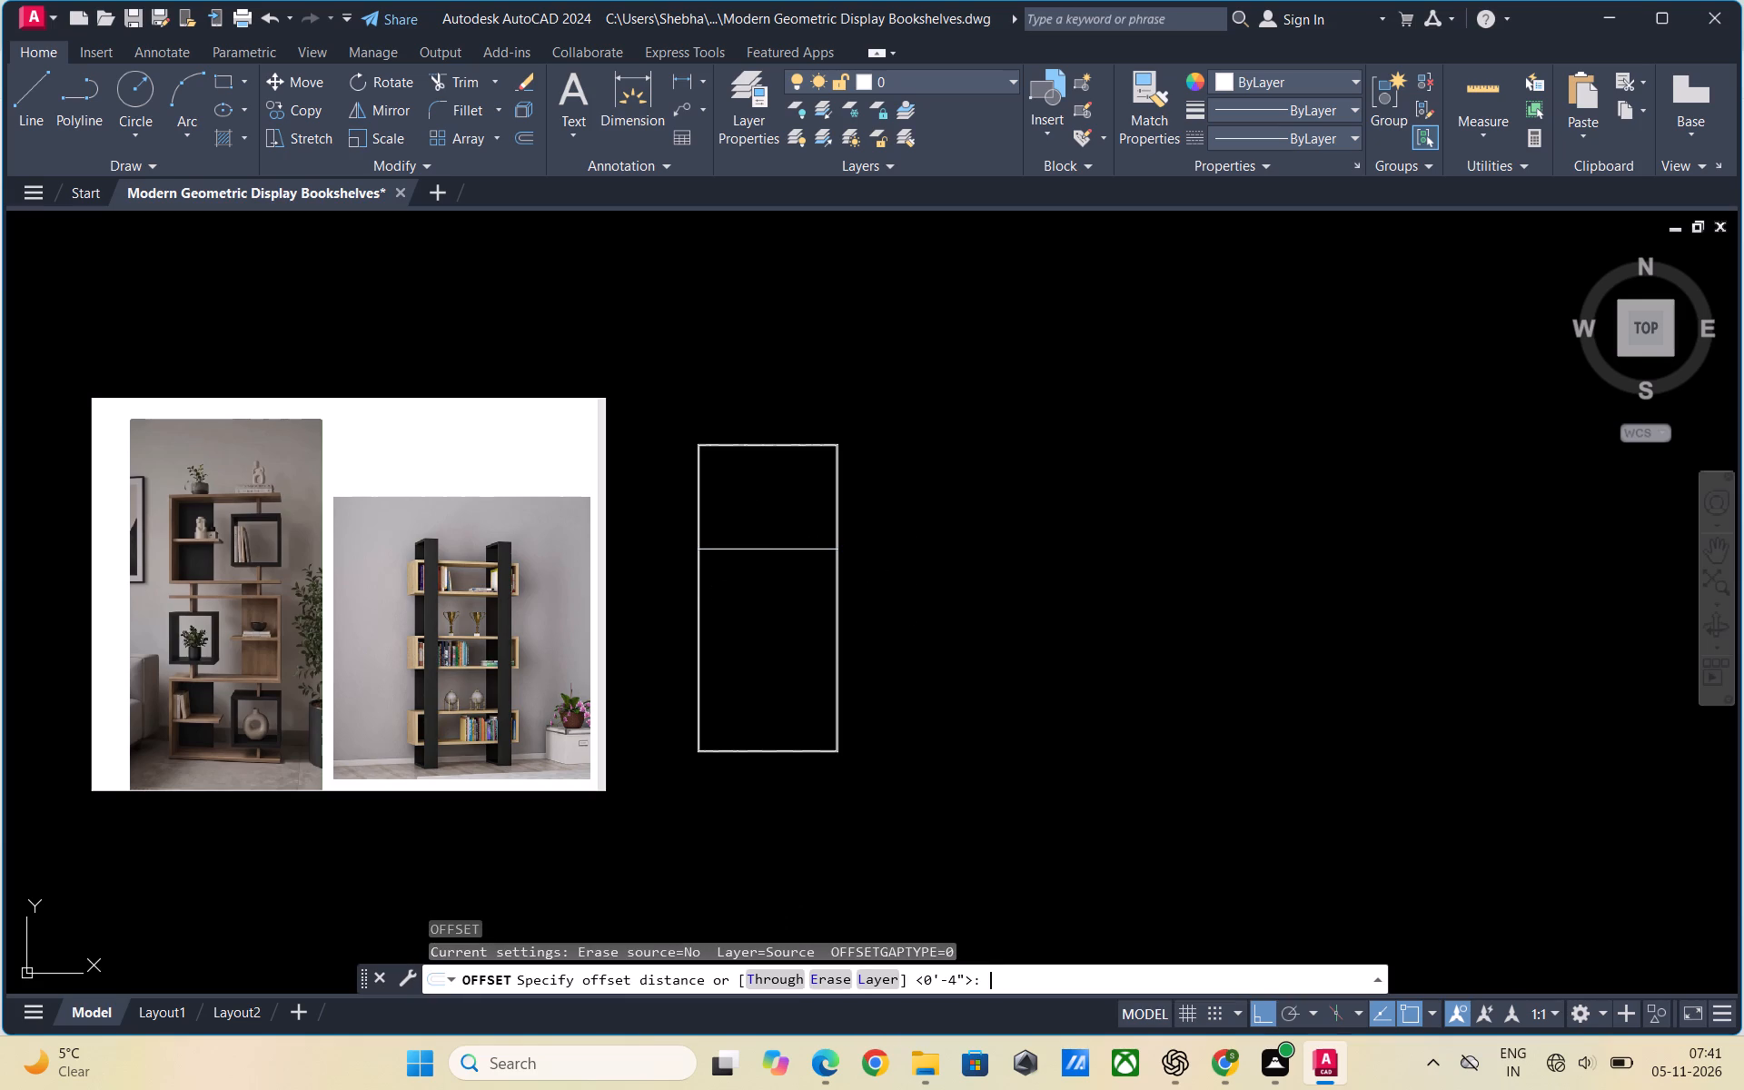
pyautogui.hotkey('shift', '"')
pyautogui.press('Return')
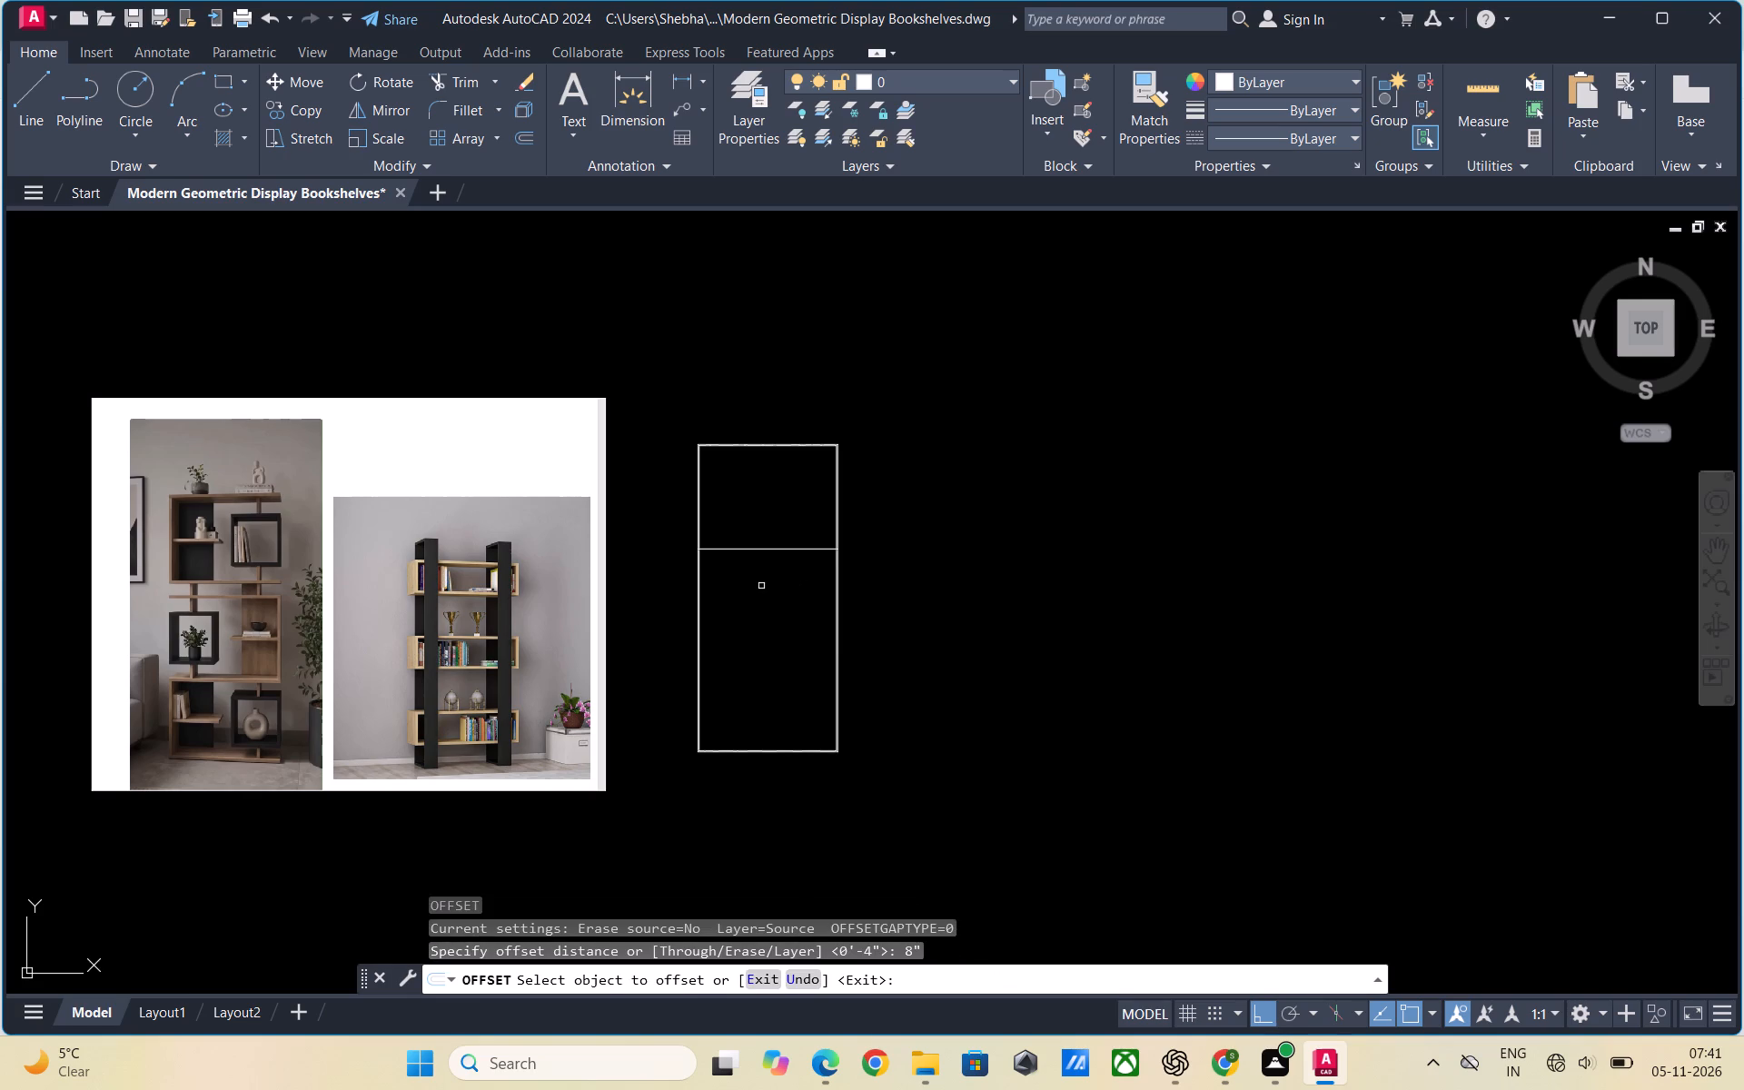
pyautogui.click(768, 550)
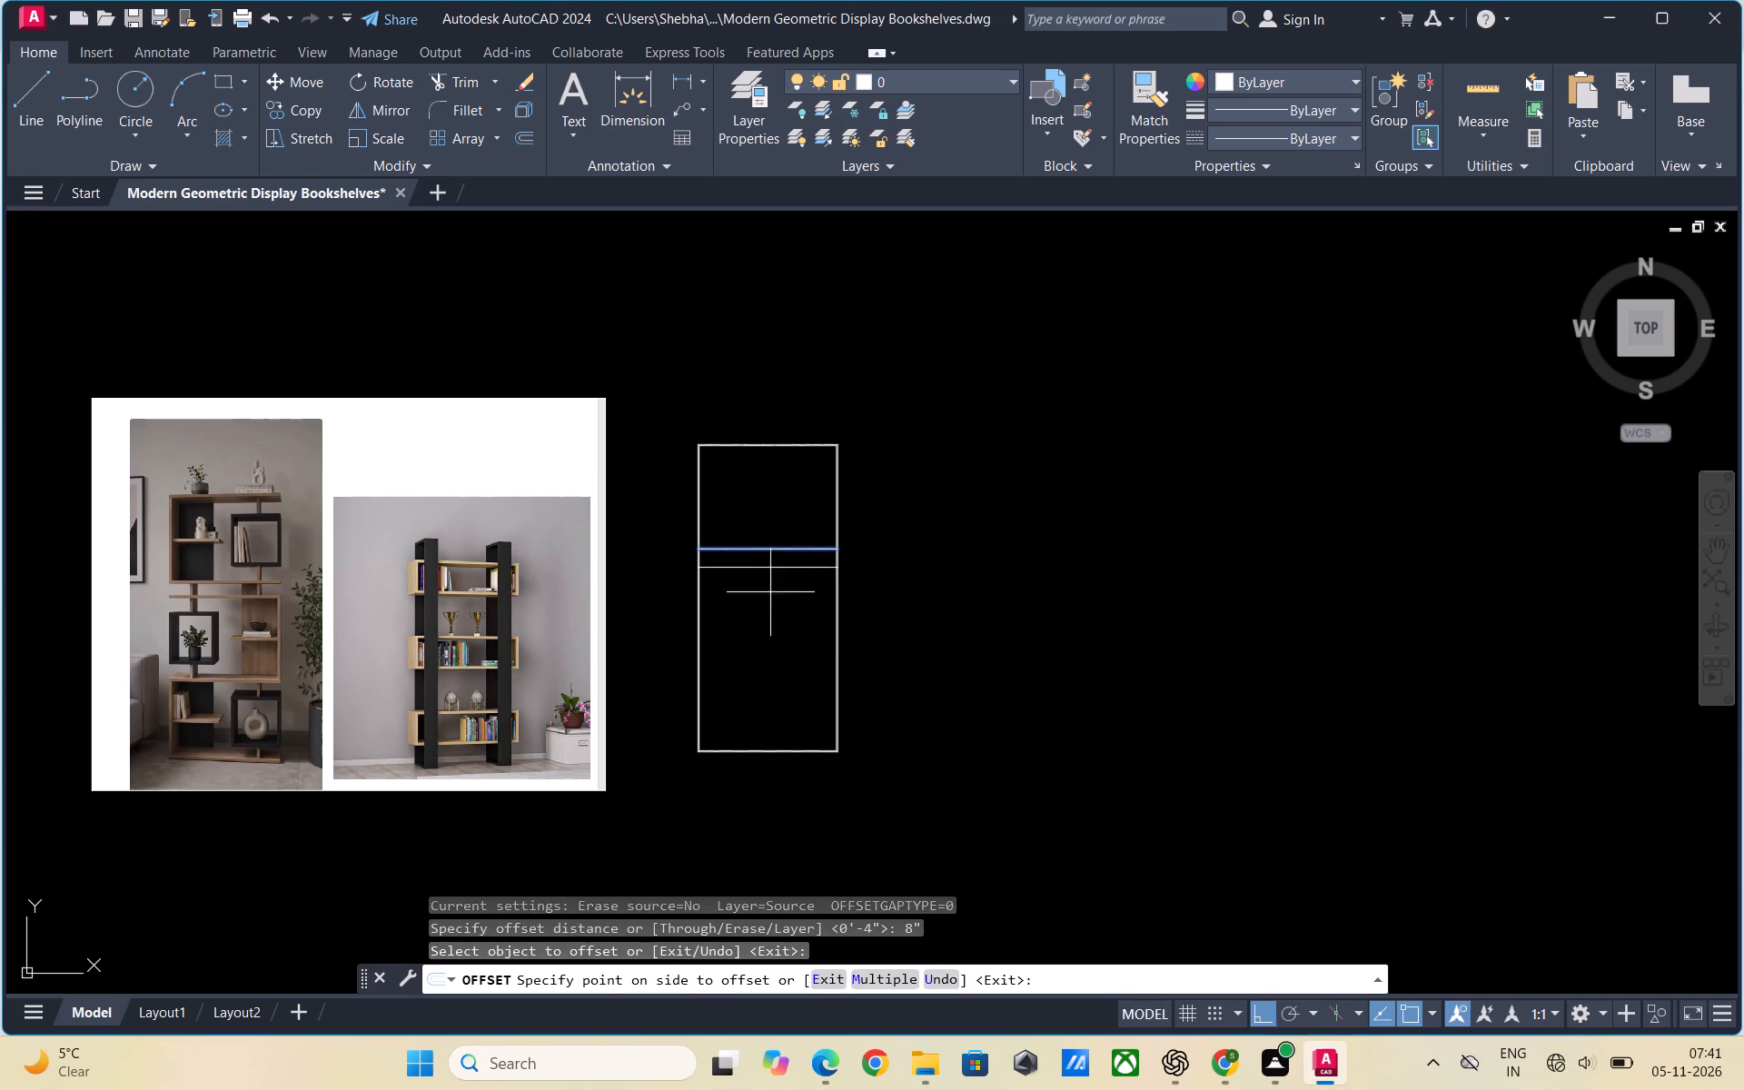
pyautogui.click(770, 598)
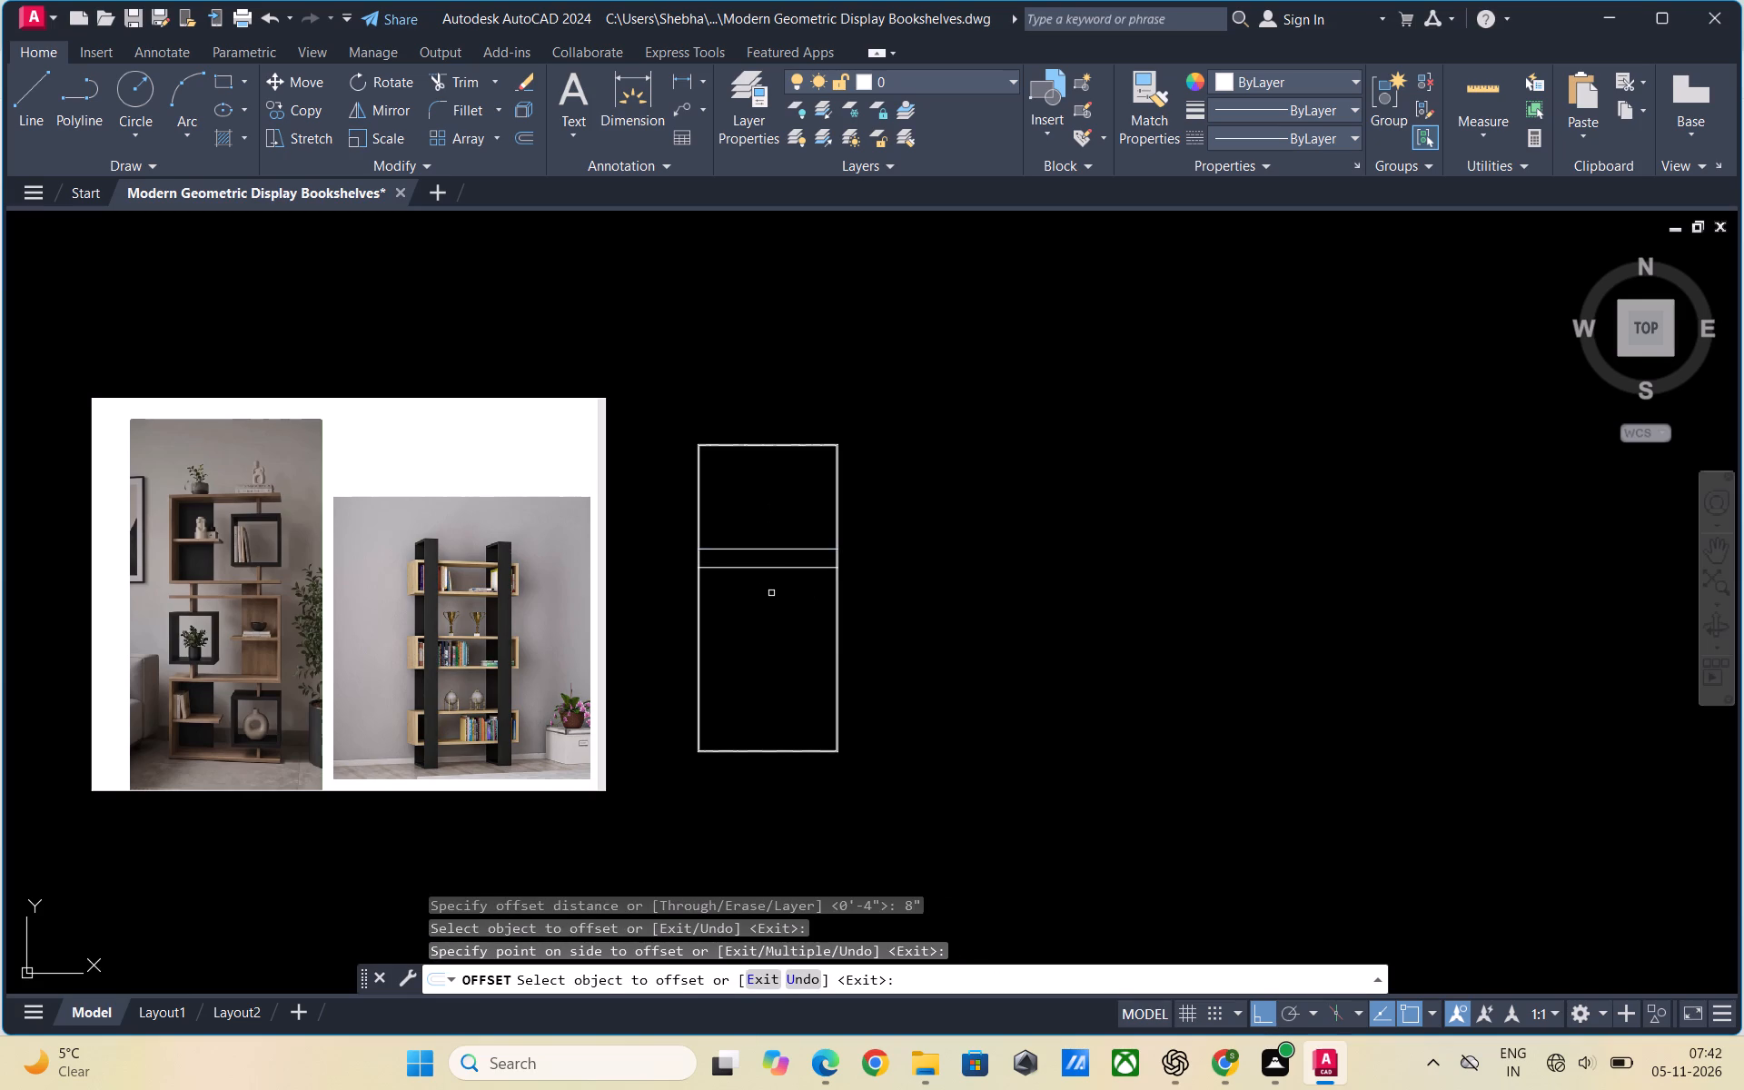
pyautogui.press('Escape')
pyautogui.press('Escape')
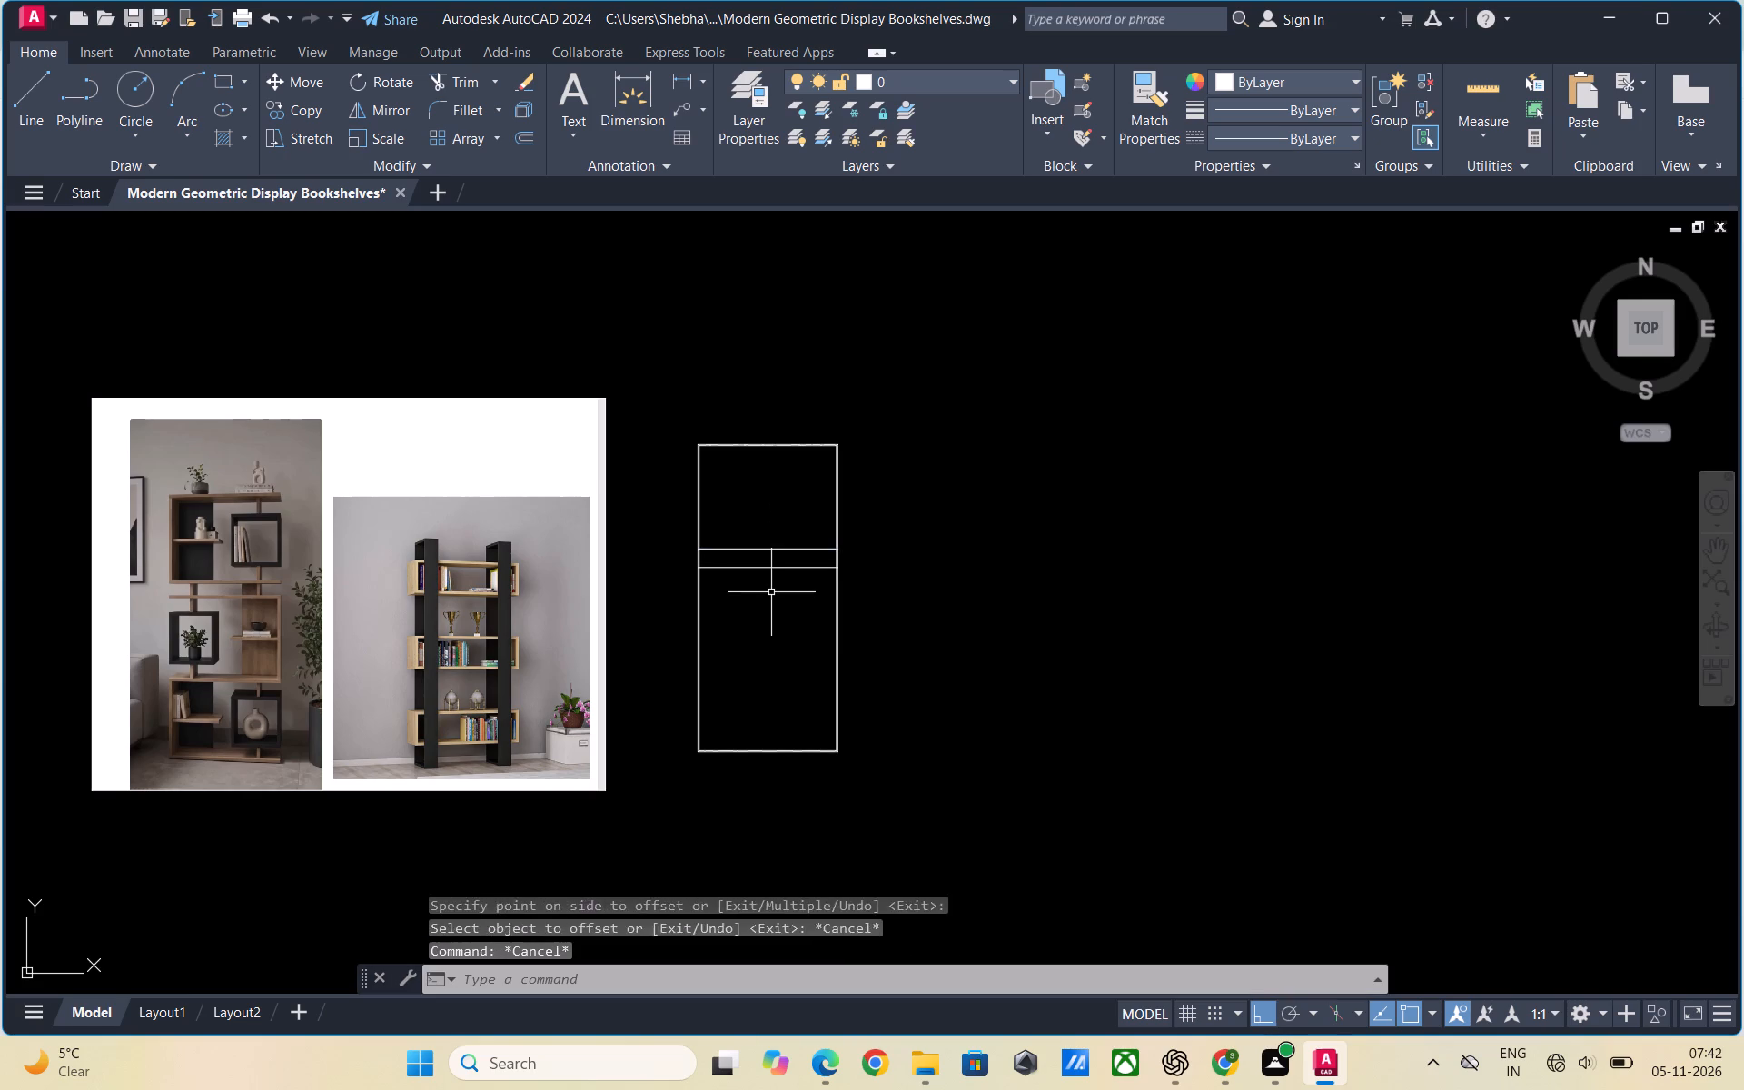
pyautogui.press('Escape')
# Examine where the two horizontal shelf lines meet the frame's left double-line side.
pyautogui.scroll(2, 706, 574)
pyautogui.scroll(-1, 708, 550)
pyautogui.scroll(2, 675, 551)
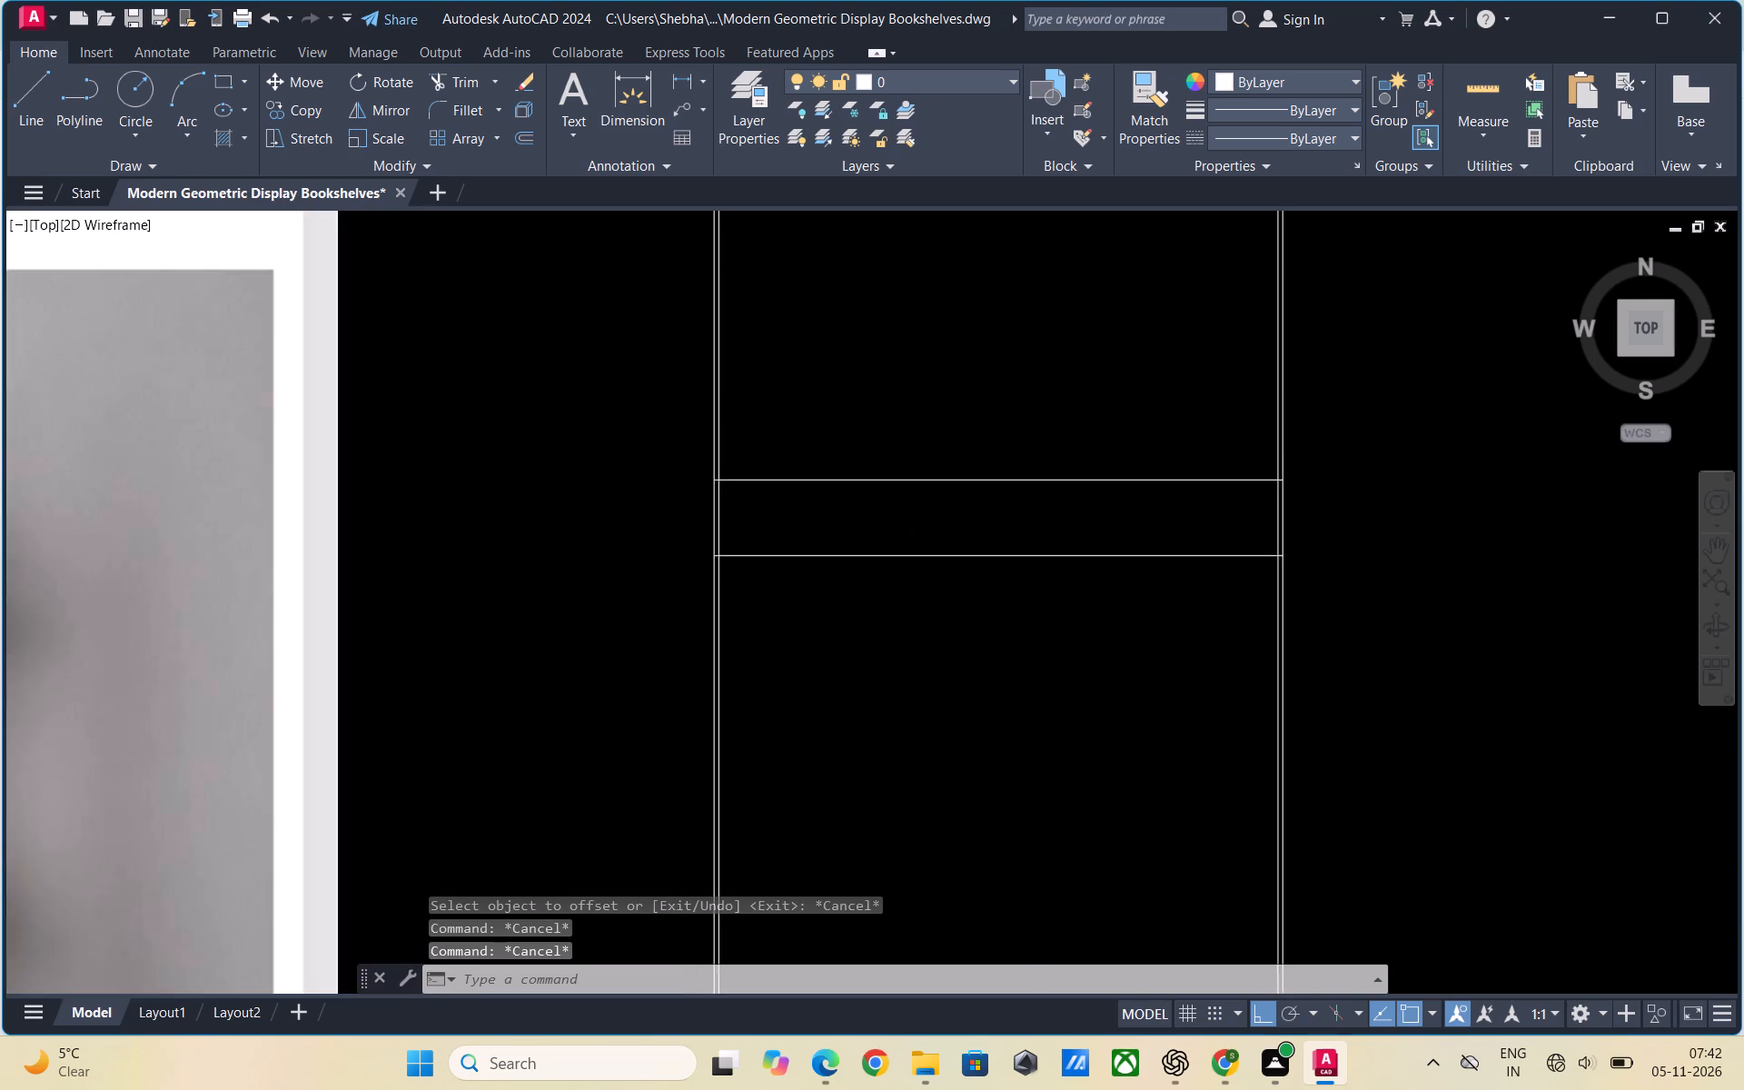
pyautogui.scroll(1, 672, 550)
pyautogui.scroll(-1, 562, 580)
pyautogui.scroll(2, 660, 493)
pyautogui.scroll(2, 704, 568)
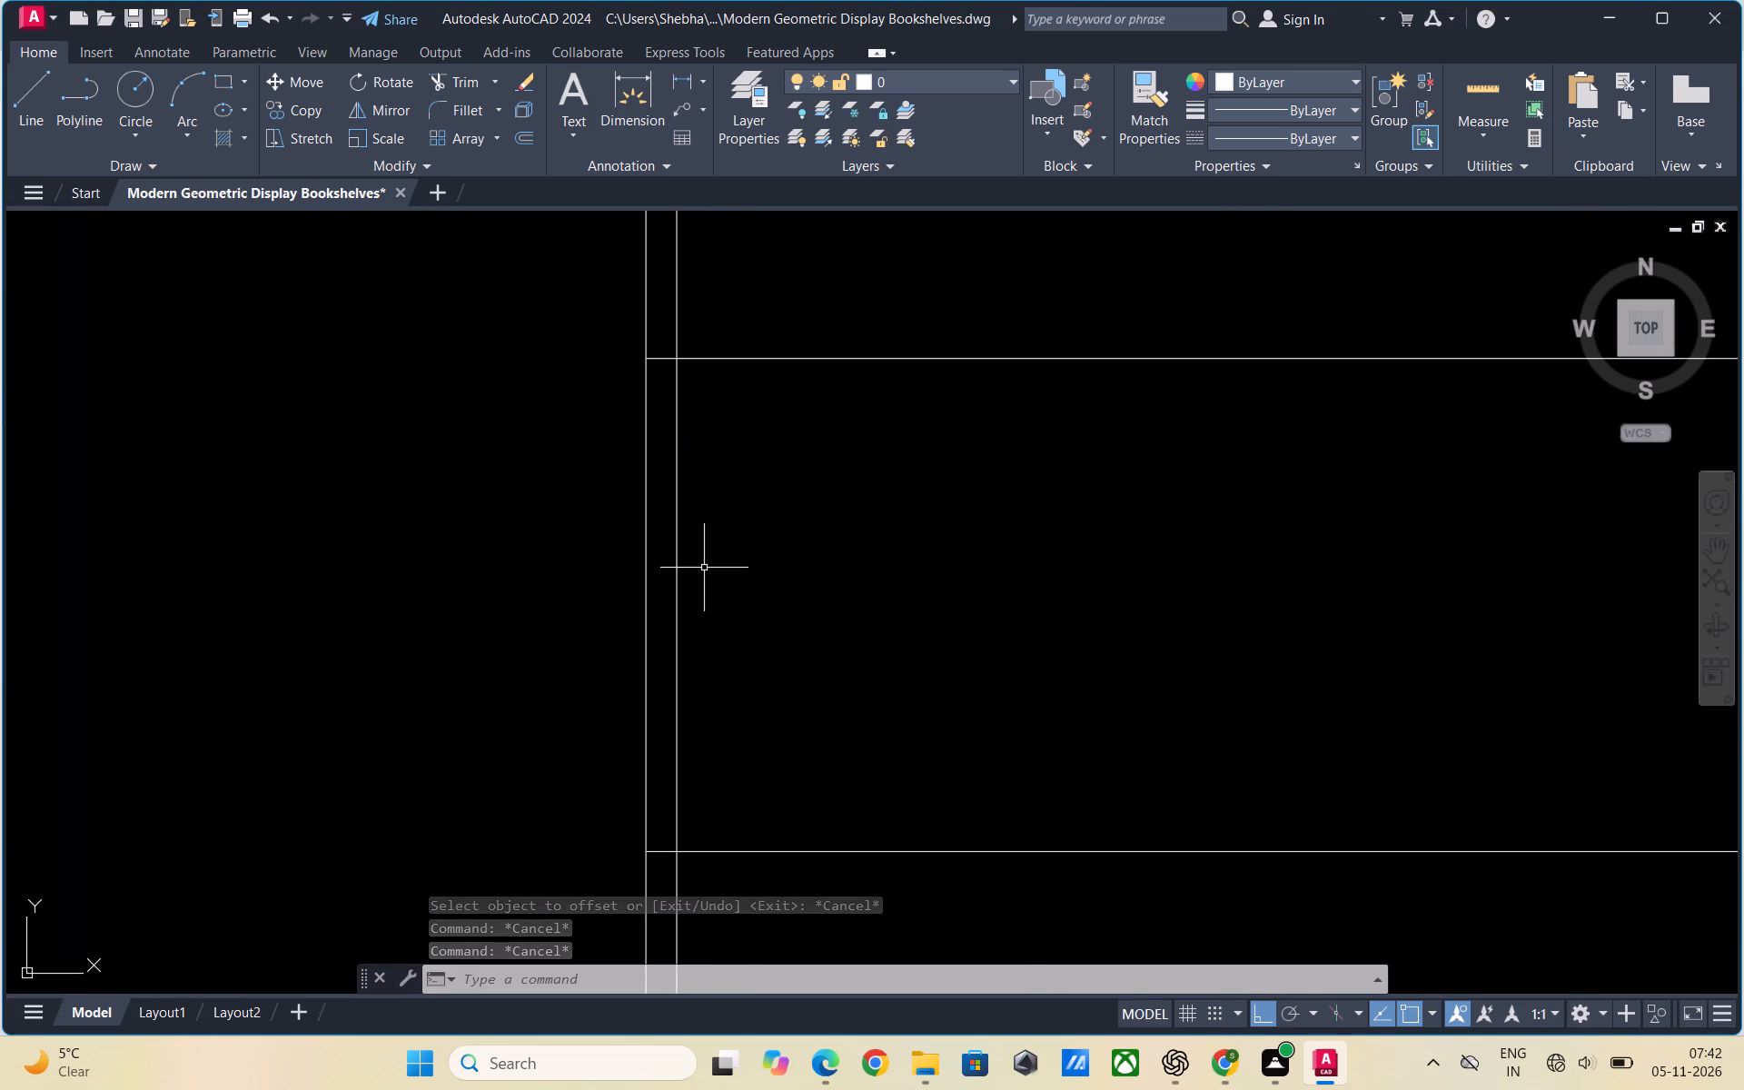
# Trim the left ends of both horizontal shelf lines back to the frame's inner left edge.
pyautogui.scroll(-1, 699, 565)
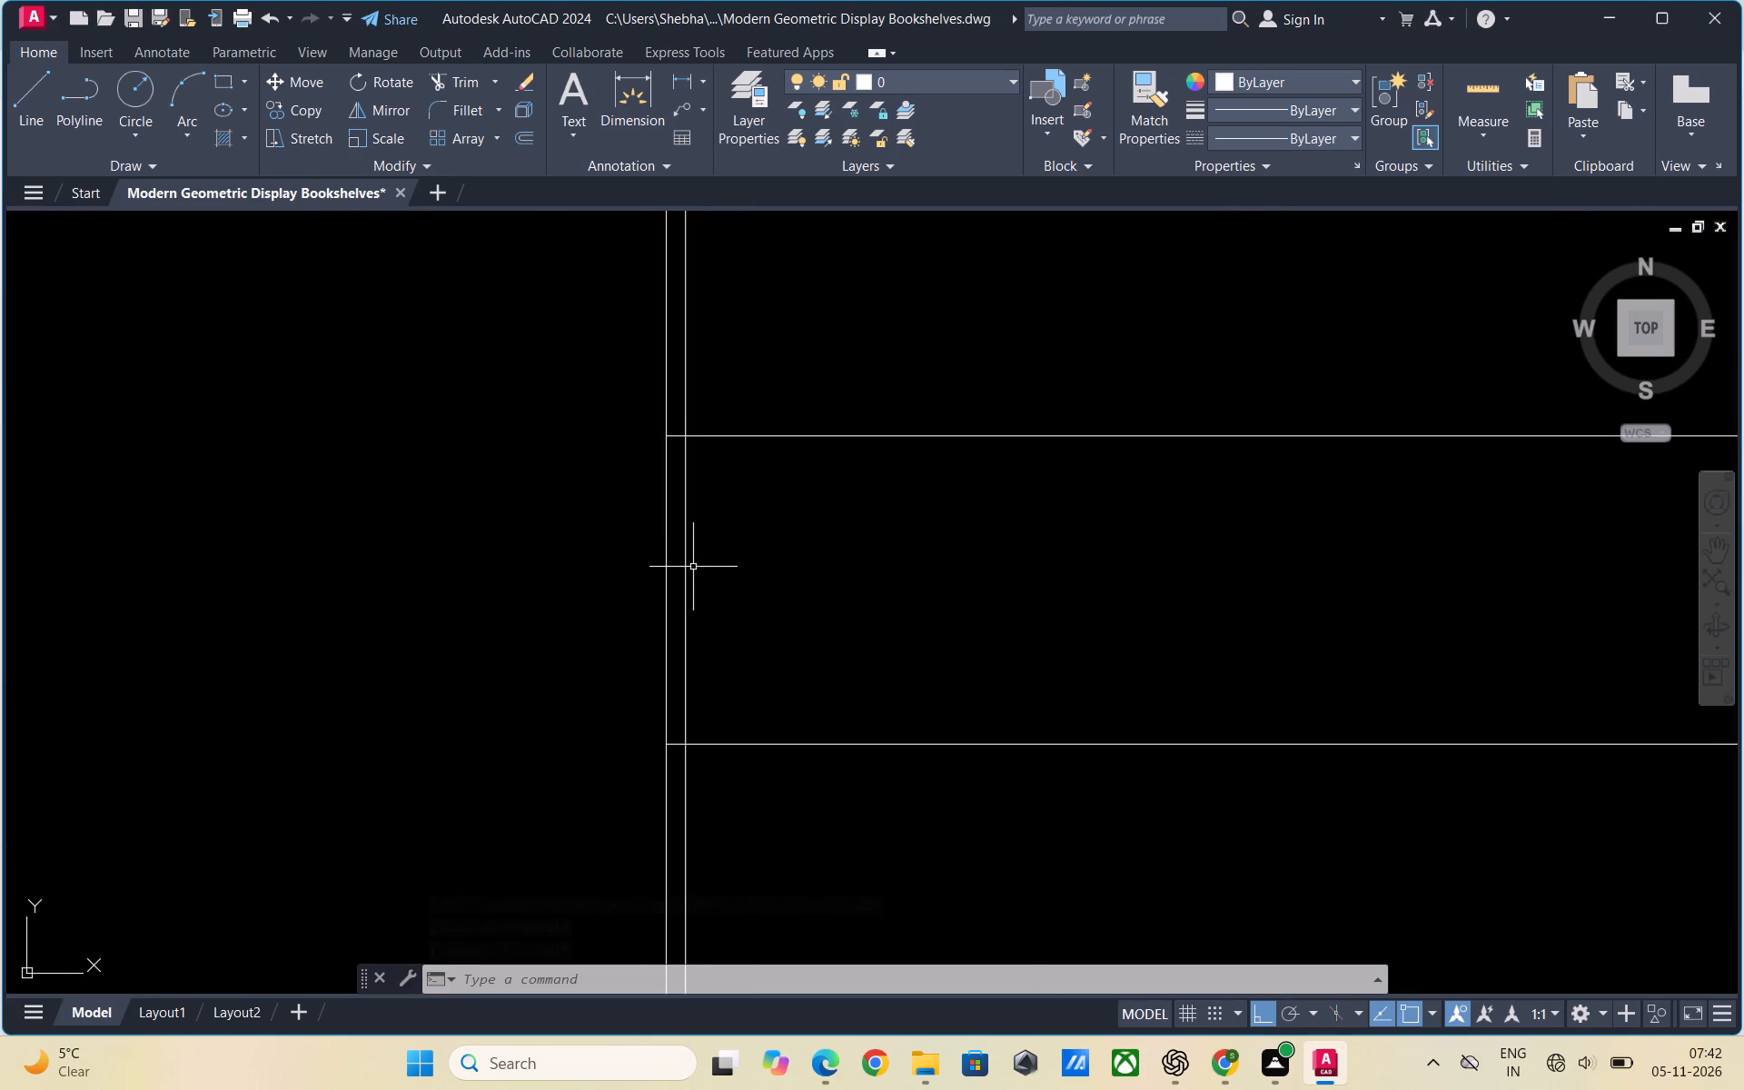
pyautogui.write('TR')
pyautogui.press('Return')
pyautogui.press('Return')
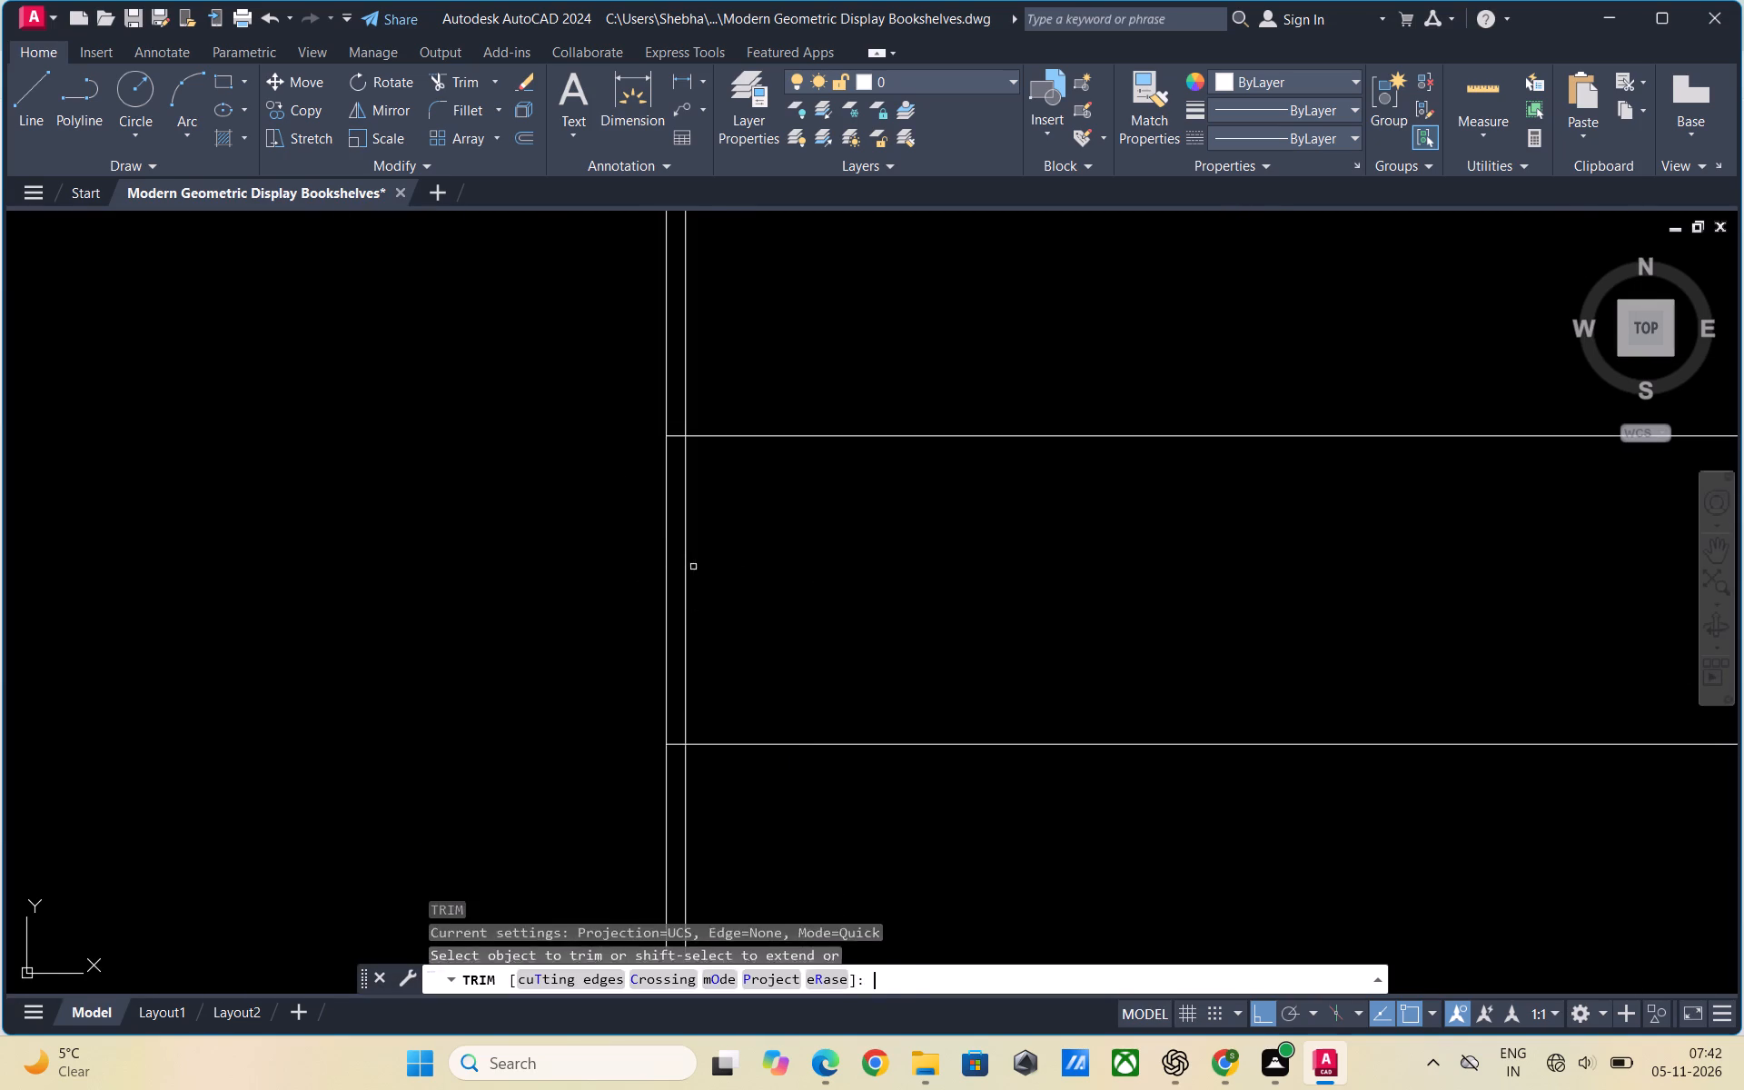
pyautogui.click(676, 433)
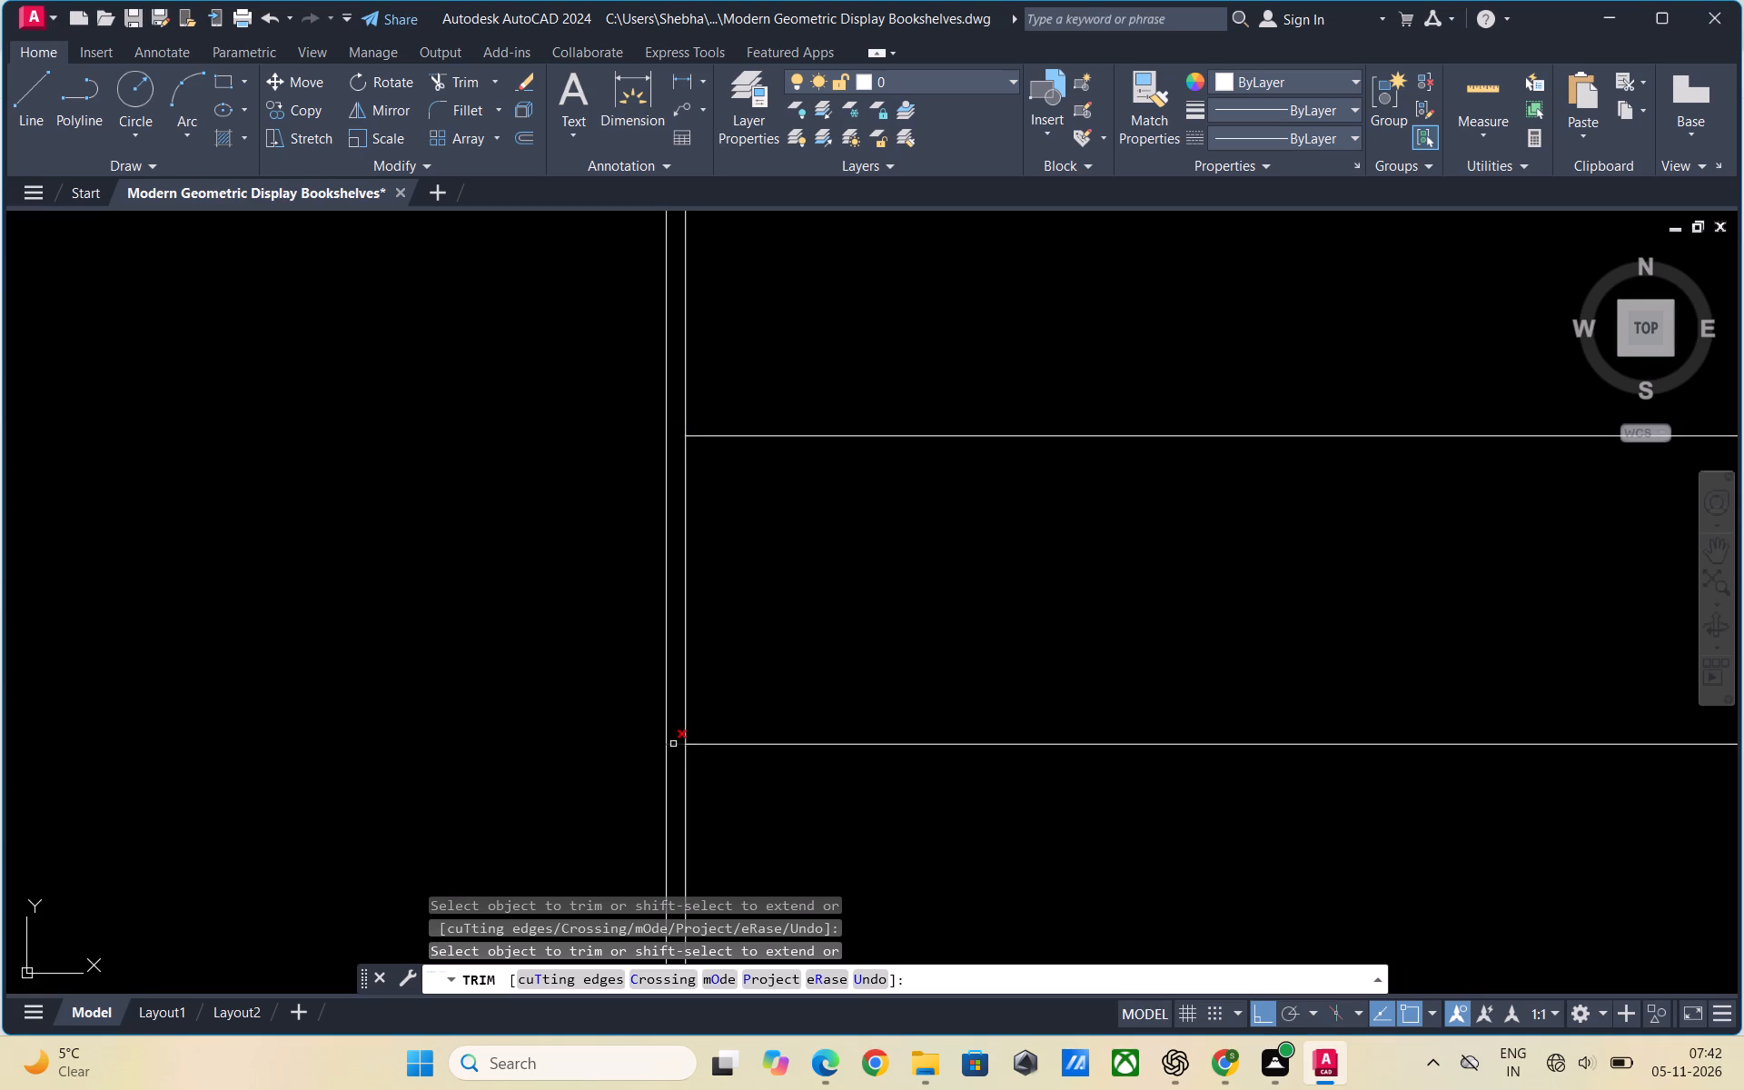
pyautogui.click(673, 744)
# Trim the right ends of both horizontal shelf lines back to the frame's inner right edge.
pyautogui.scroll(-2, 412, 659)
pyautogui.scroll(-1, 362, 592)
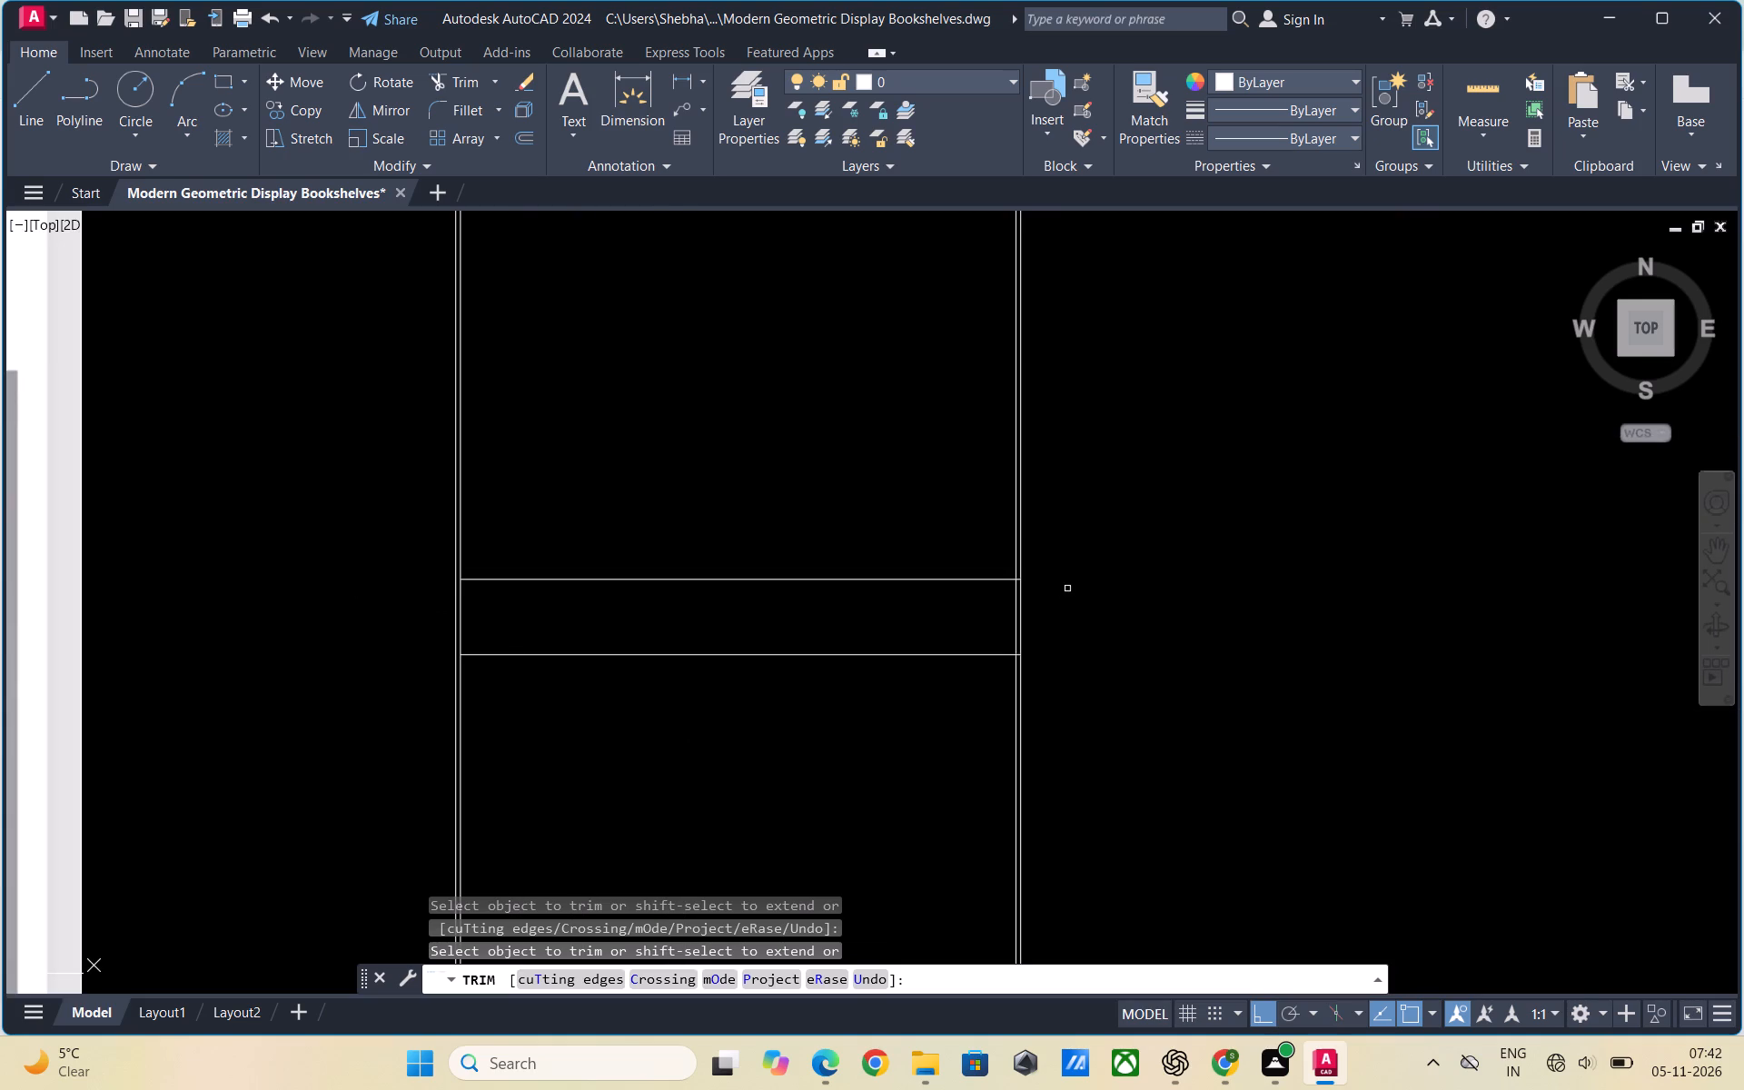
pyautogui.scroll(6, 1029, 568)
pyautogui.click(935, 654)
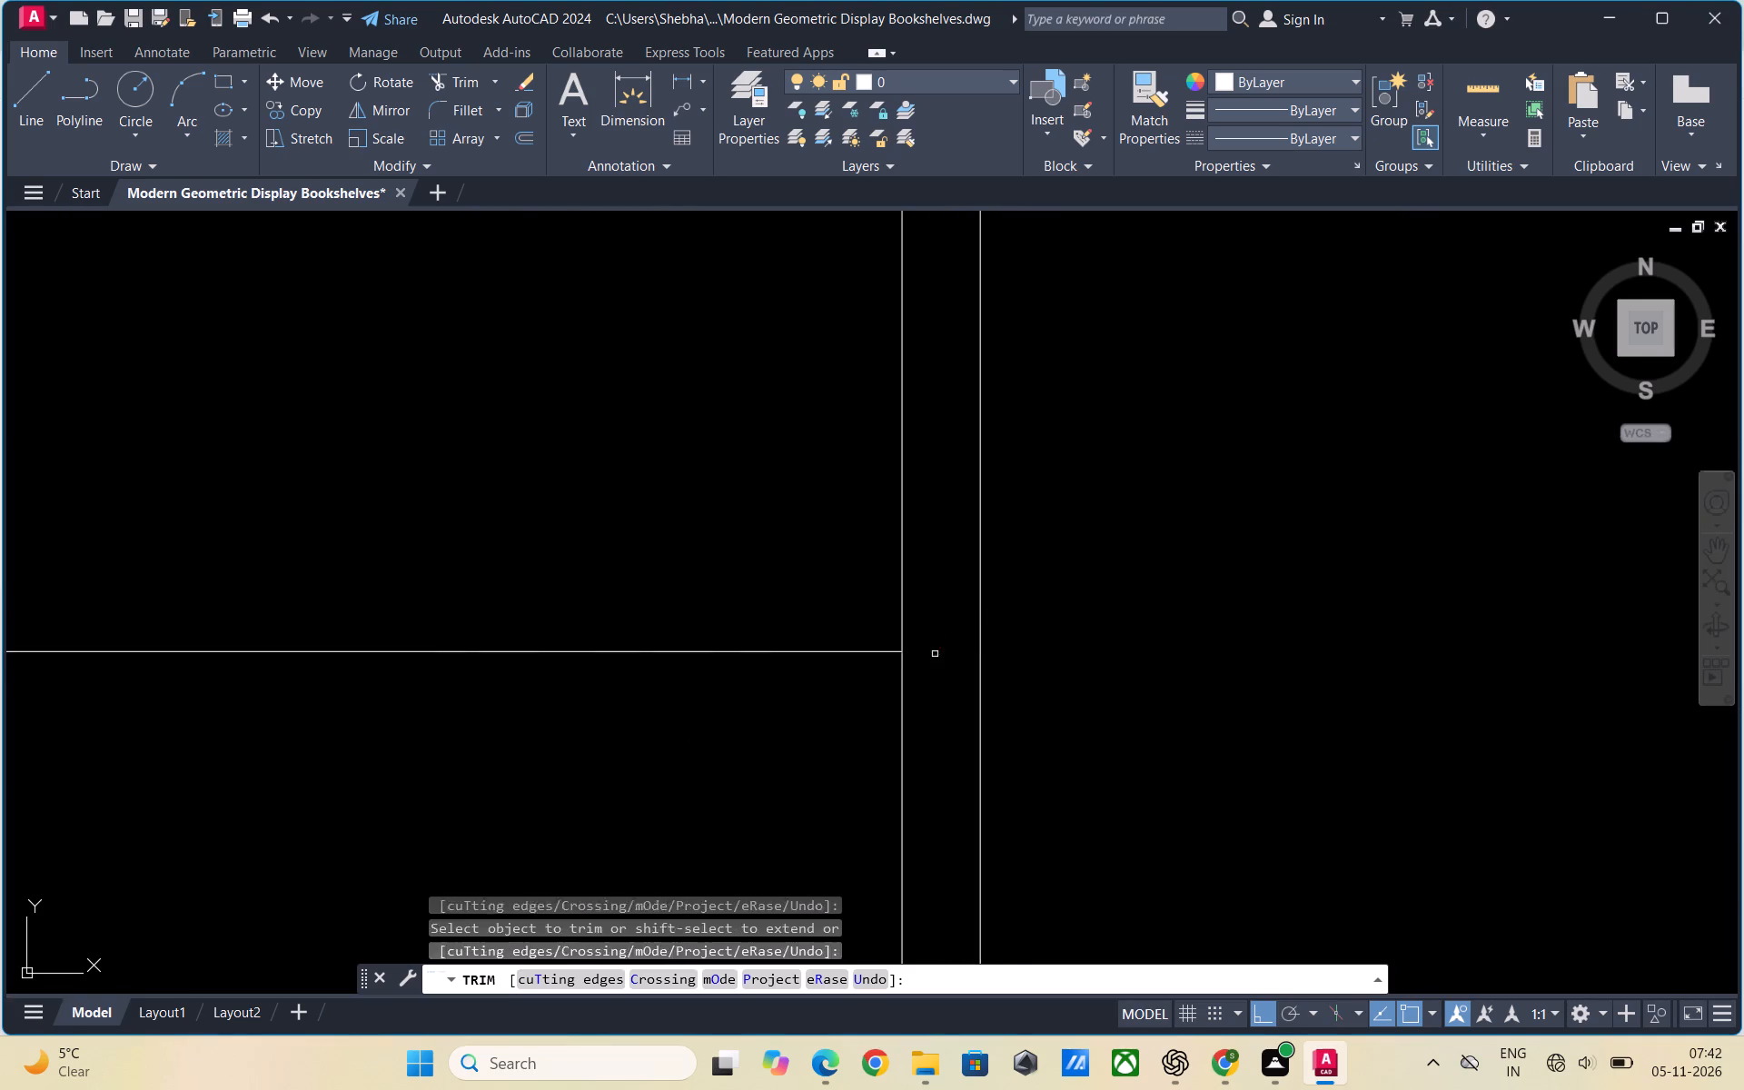
pyautogui.scroll(-3, 948, 582)
pyautogui.scroll(3, 949, 944)
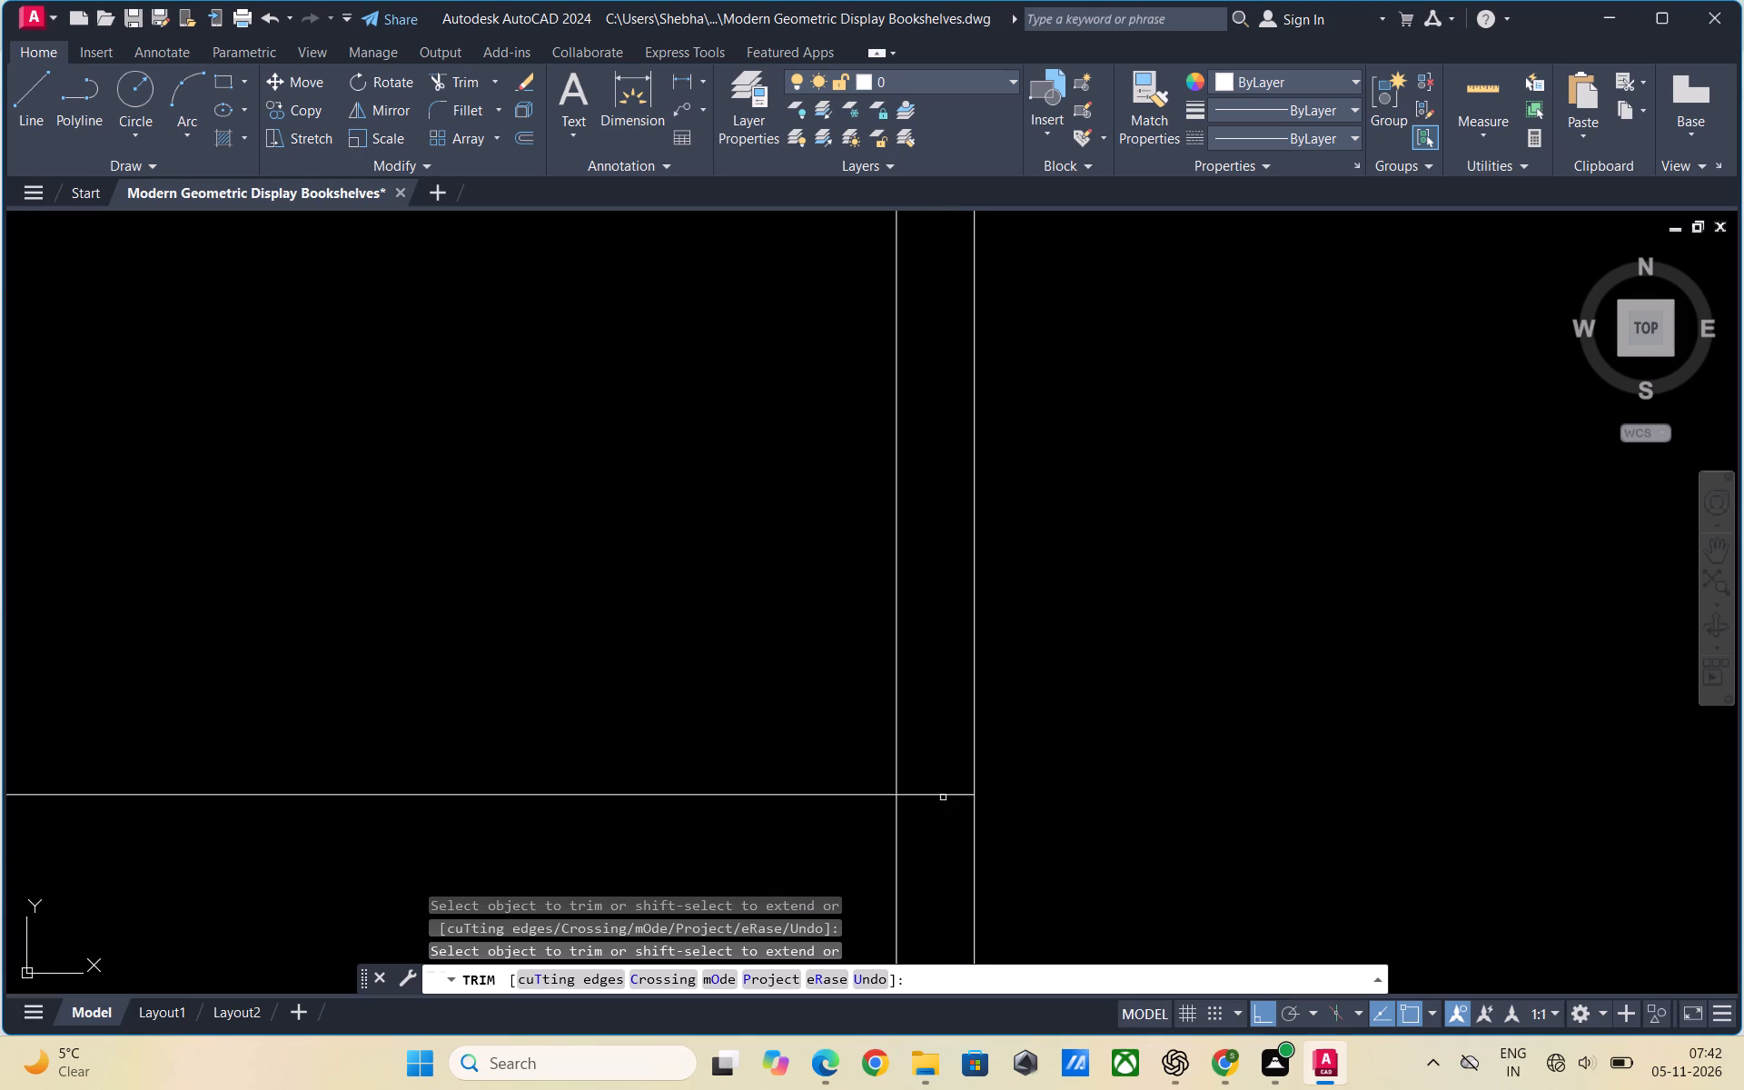
pyautogui.click(944, 793)
pyautogui.scroll(-5, 942, 794)
pyautogui.scroll(-1, 1138, 712)
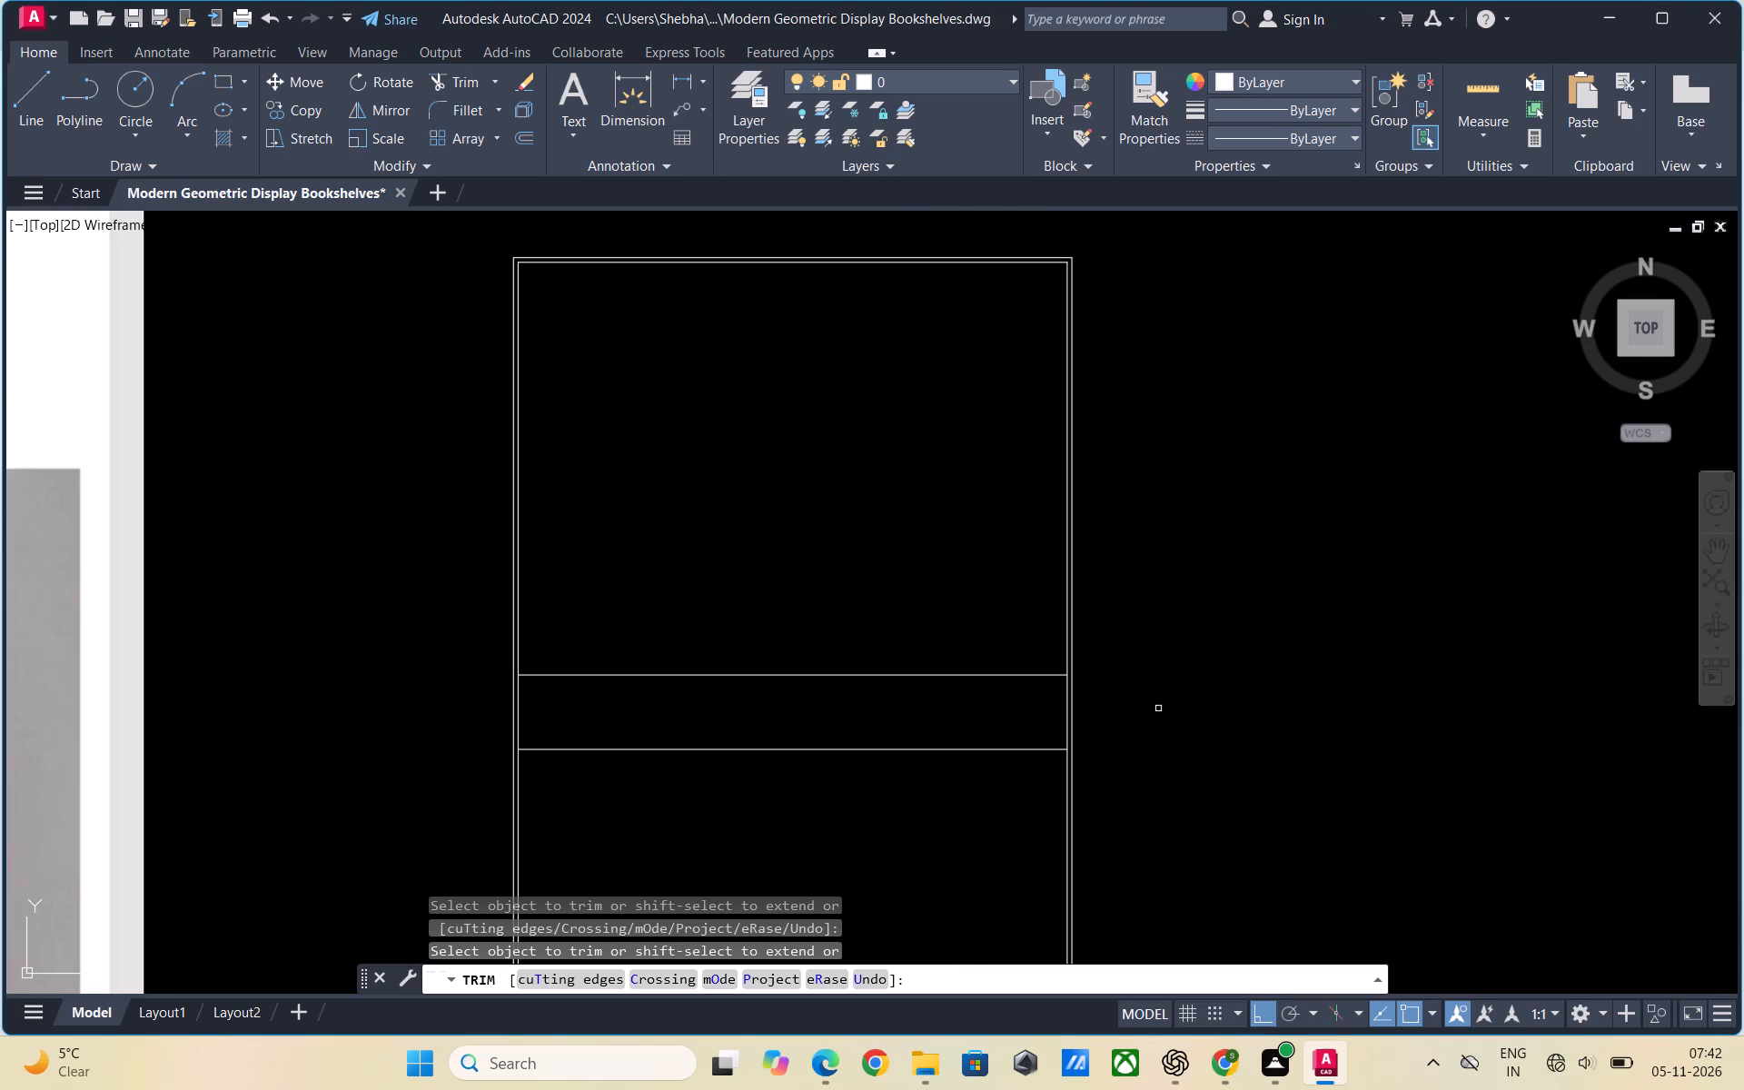
pyautogui.press('Escape')
# Compare the frame's shelf layout with the reference bookshelf images beside it.
pyautogui.scroll(-3, 1153, 578)
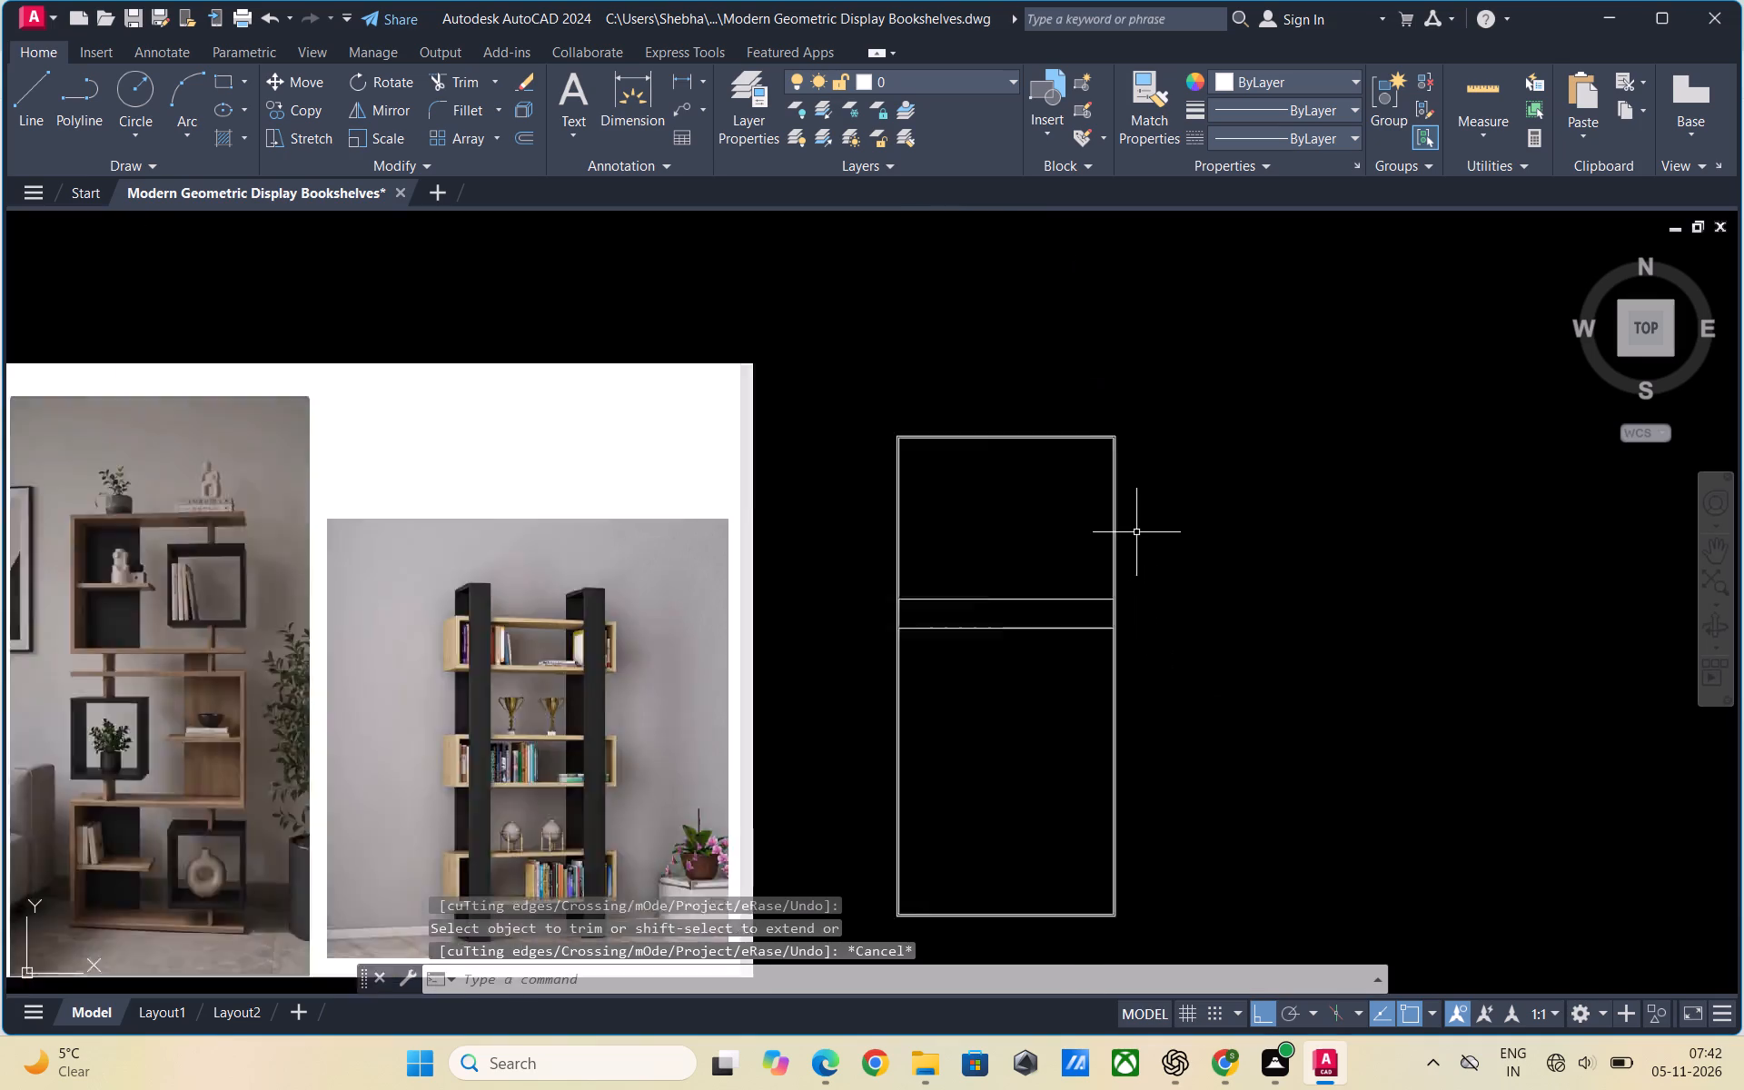
pyautogui.scroll(1, 1049, 609)
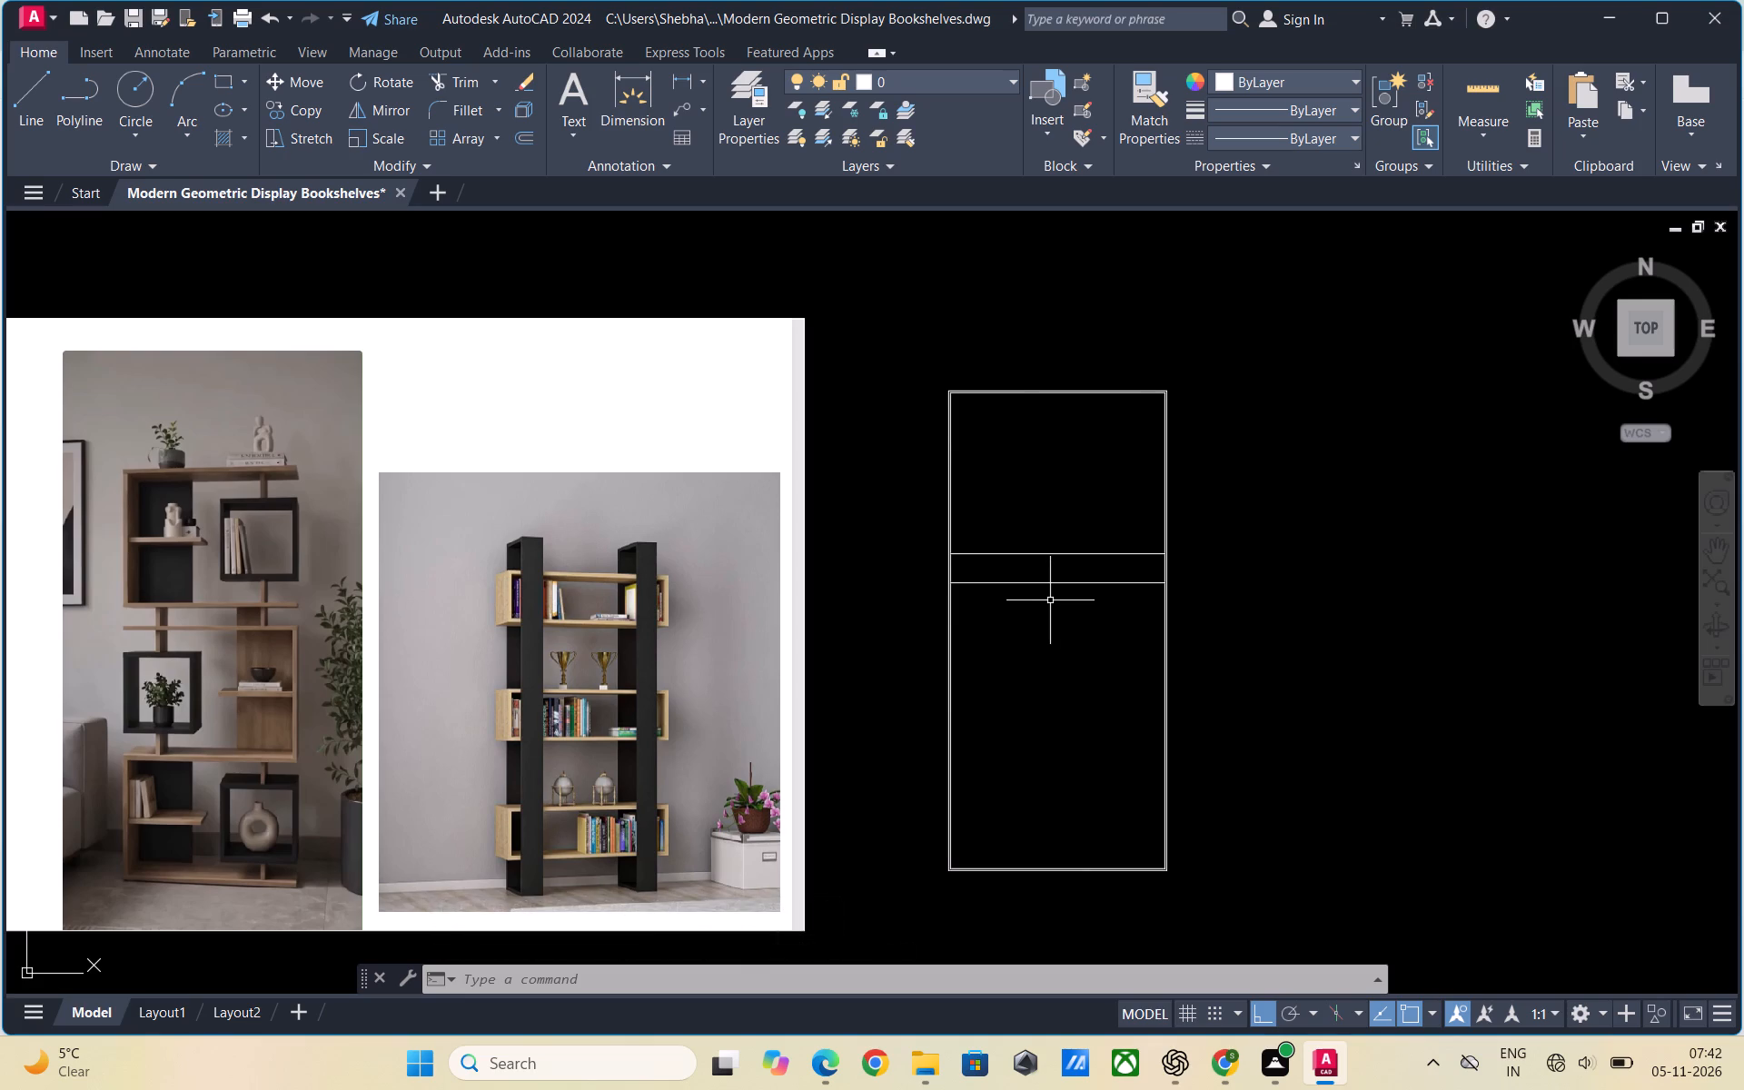
pyautogui.scroll(-1, 879, 596)
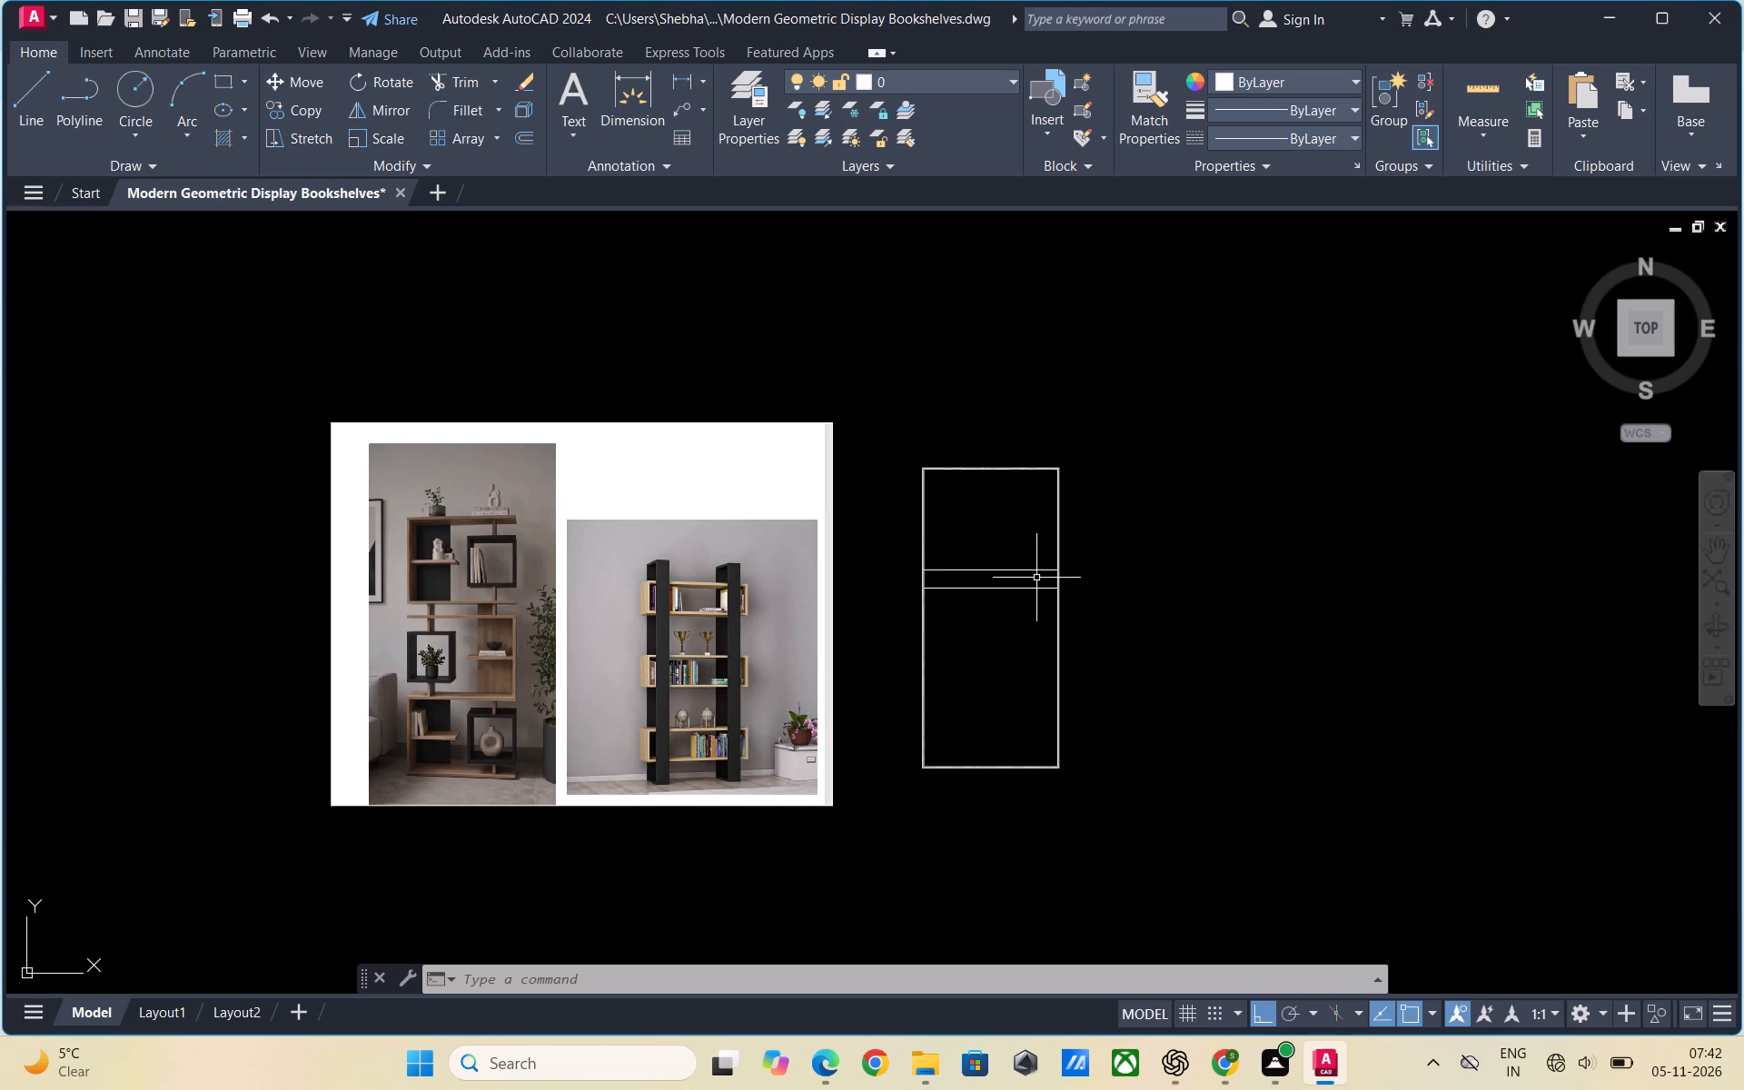
pyautogui.scroll(1, 1012, 664)
pyautogui.scroll(-1, 1012, 663)
pyautogui.scroll(1, 1026, 654)
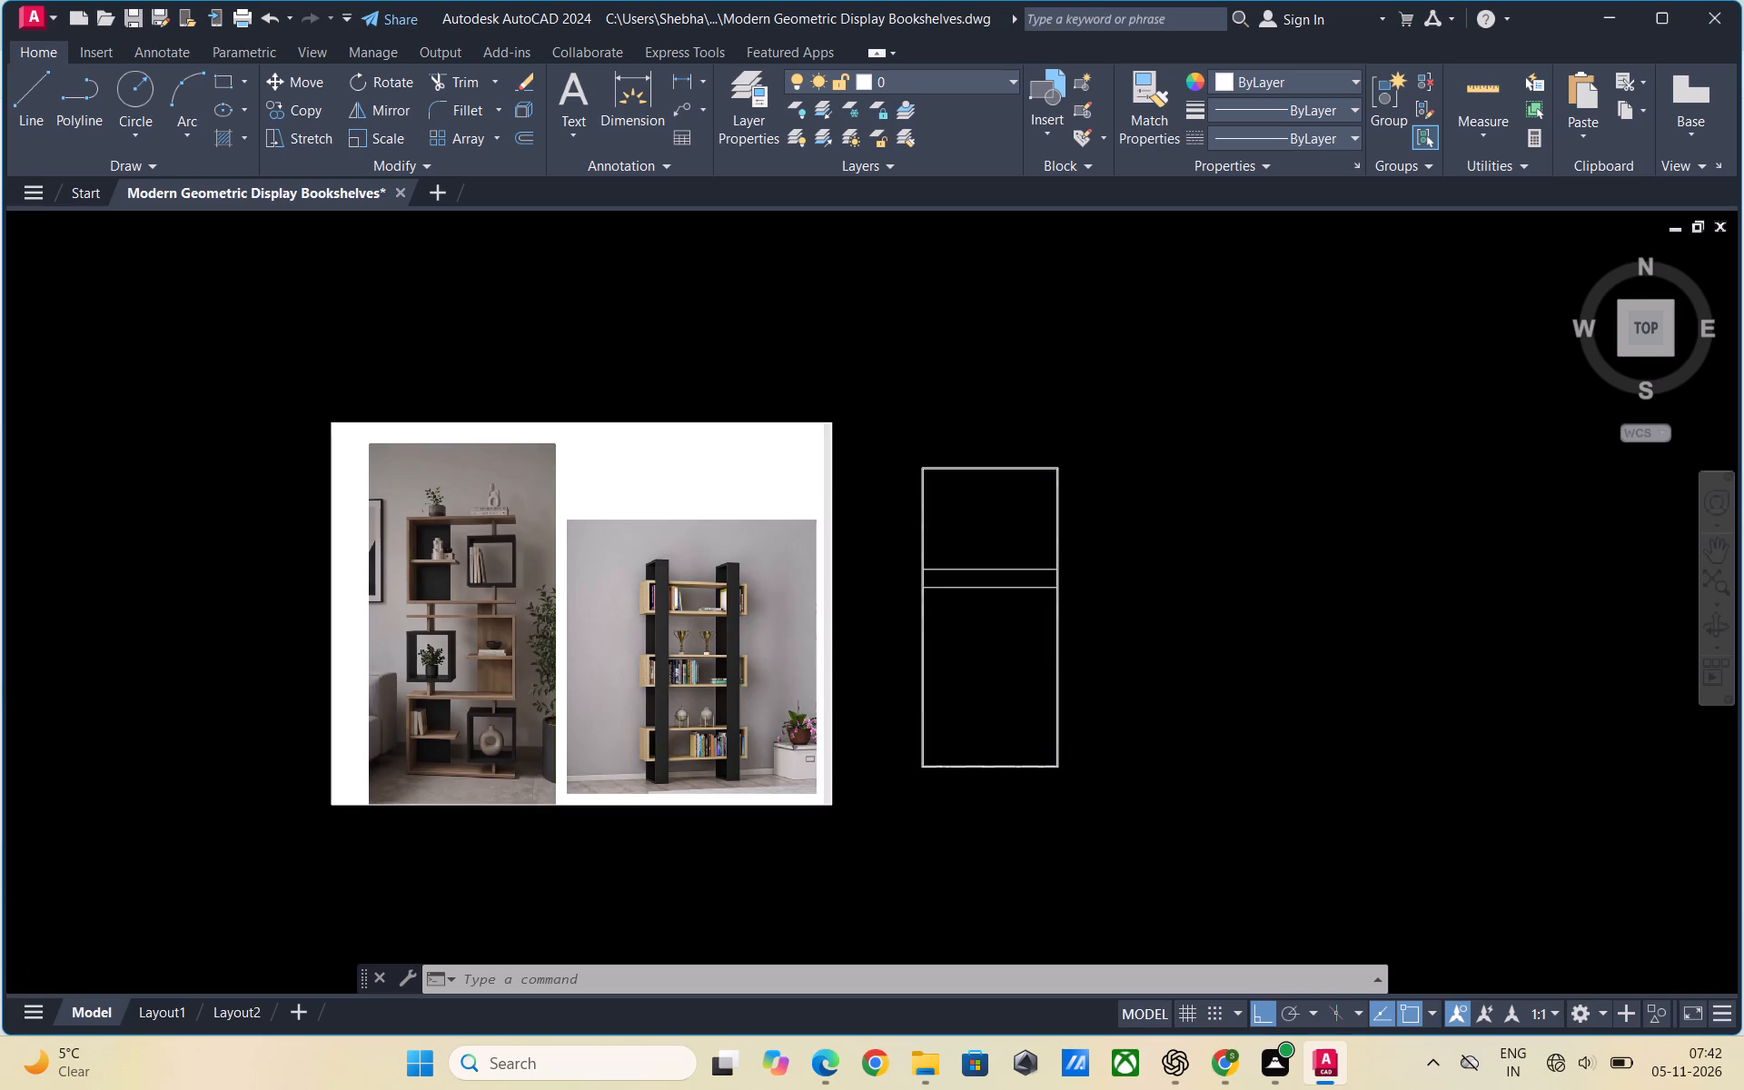
pyautogui.scroll(-1, 1031, 652)
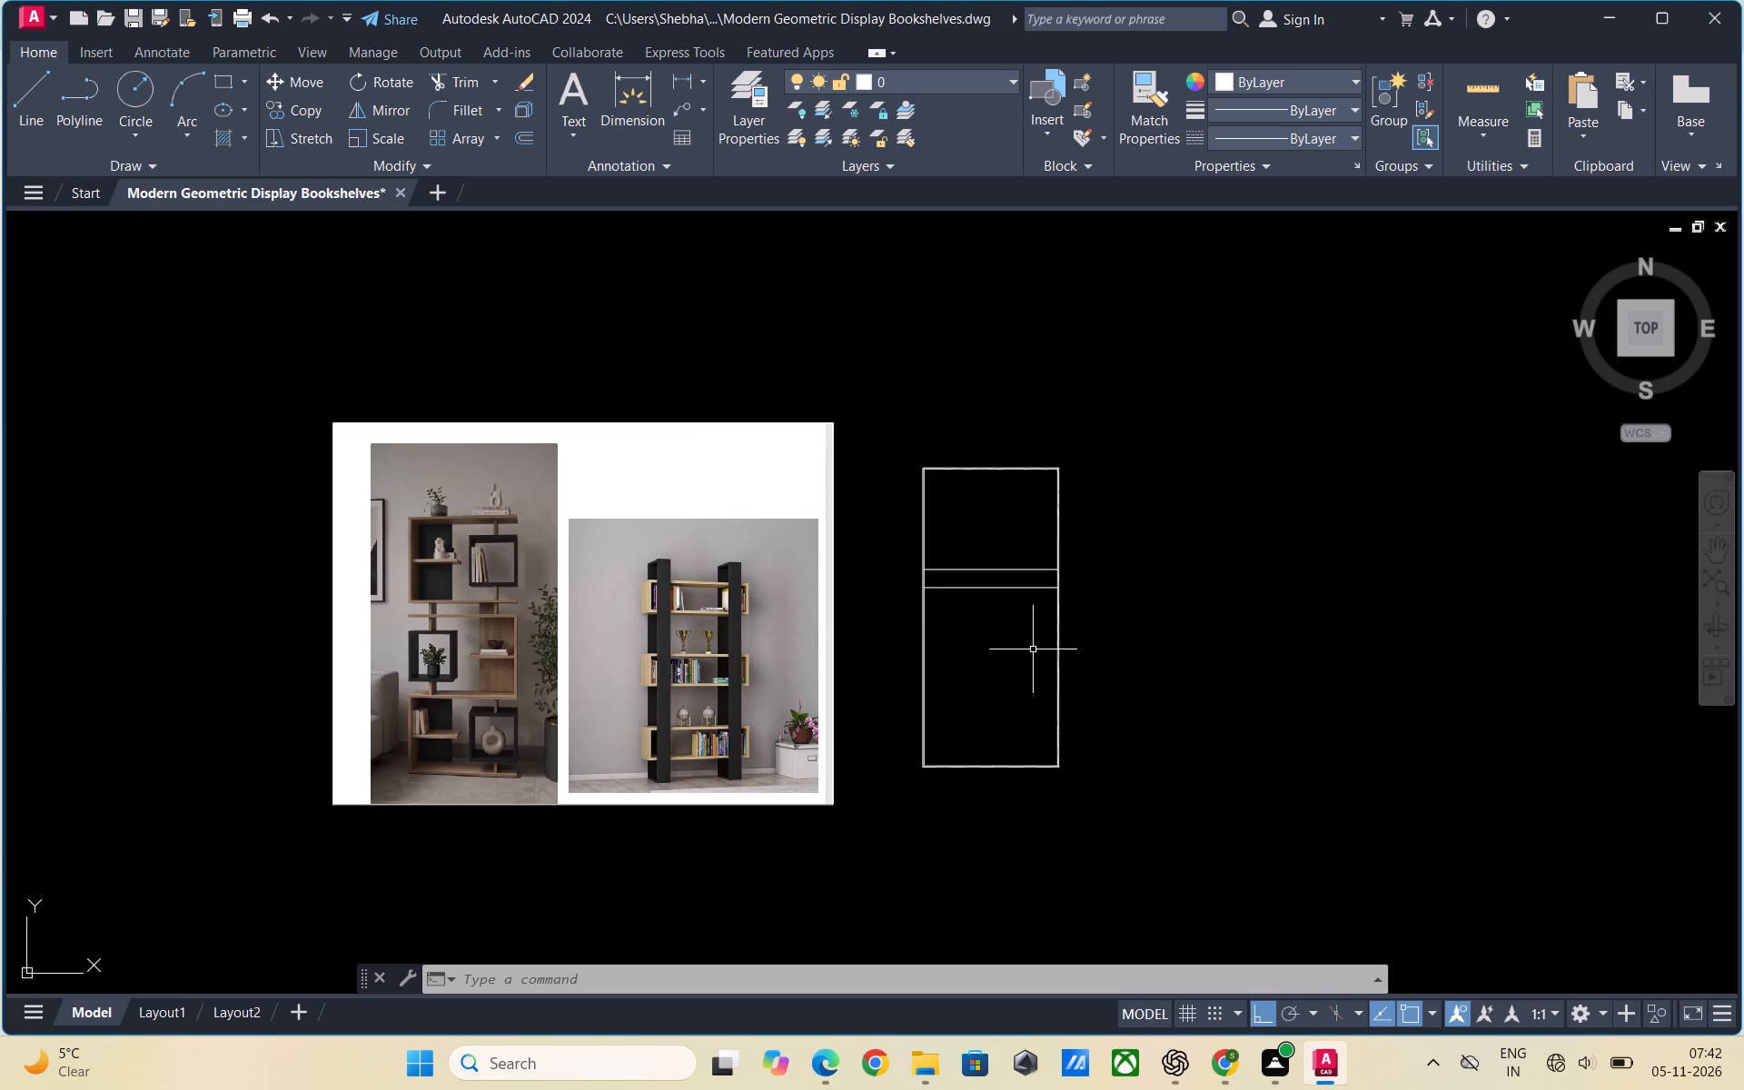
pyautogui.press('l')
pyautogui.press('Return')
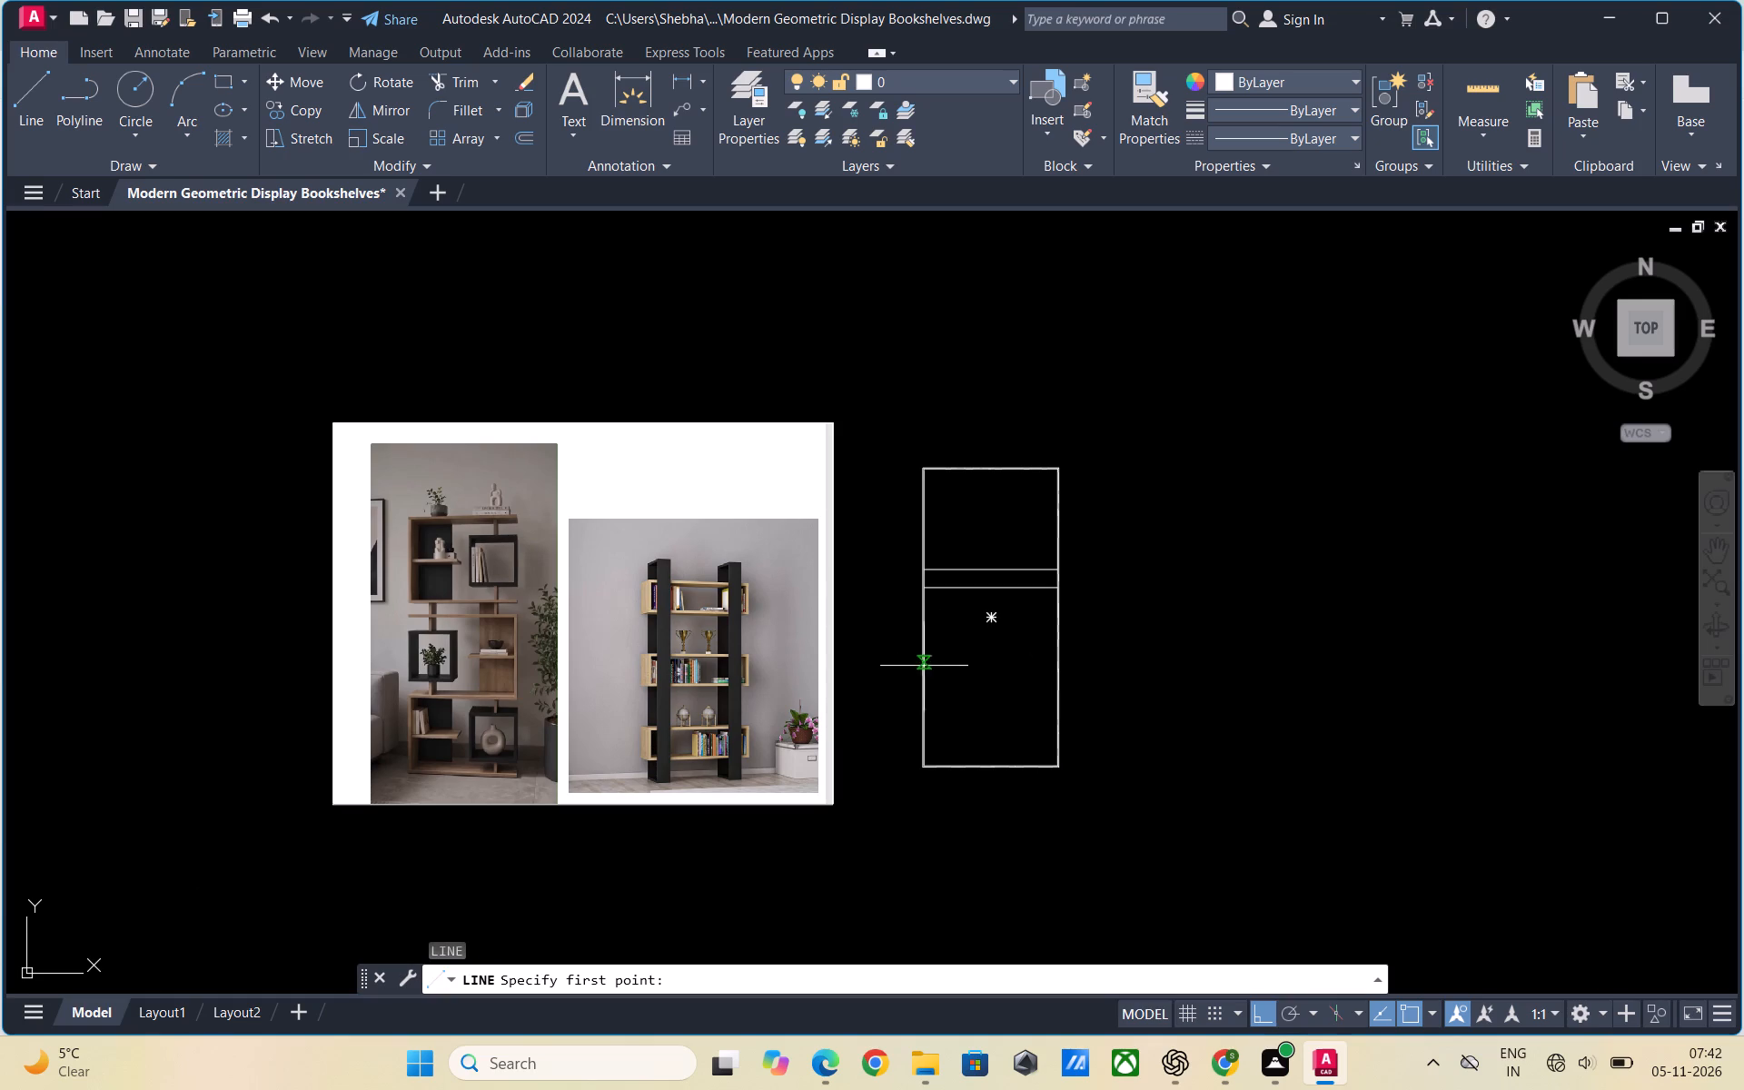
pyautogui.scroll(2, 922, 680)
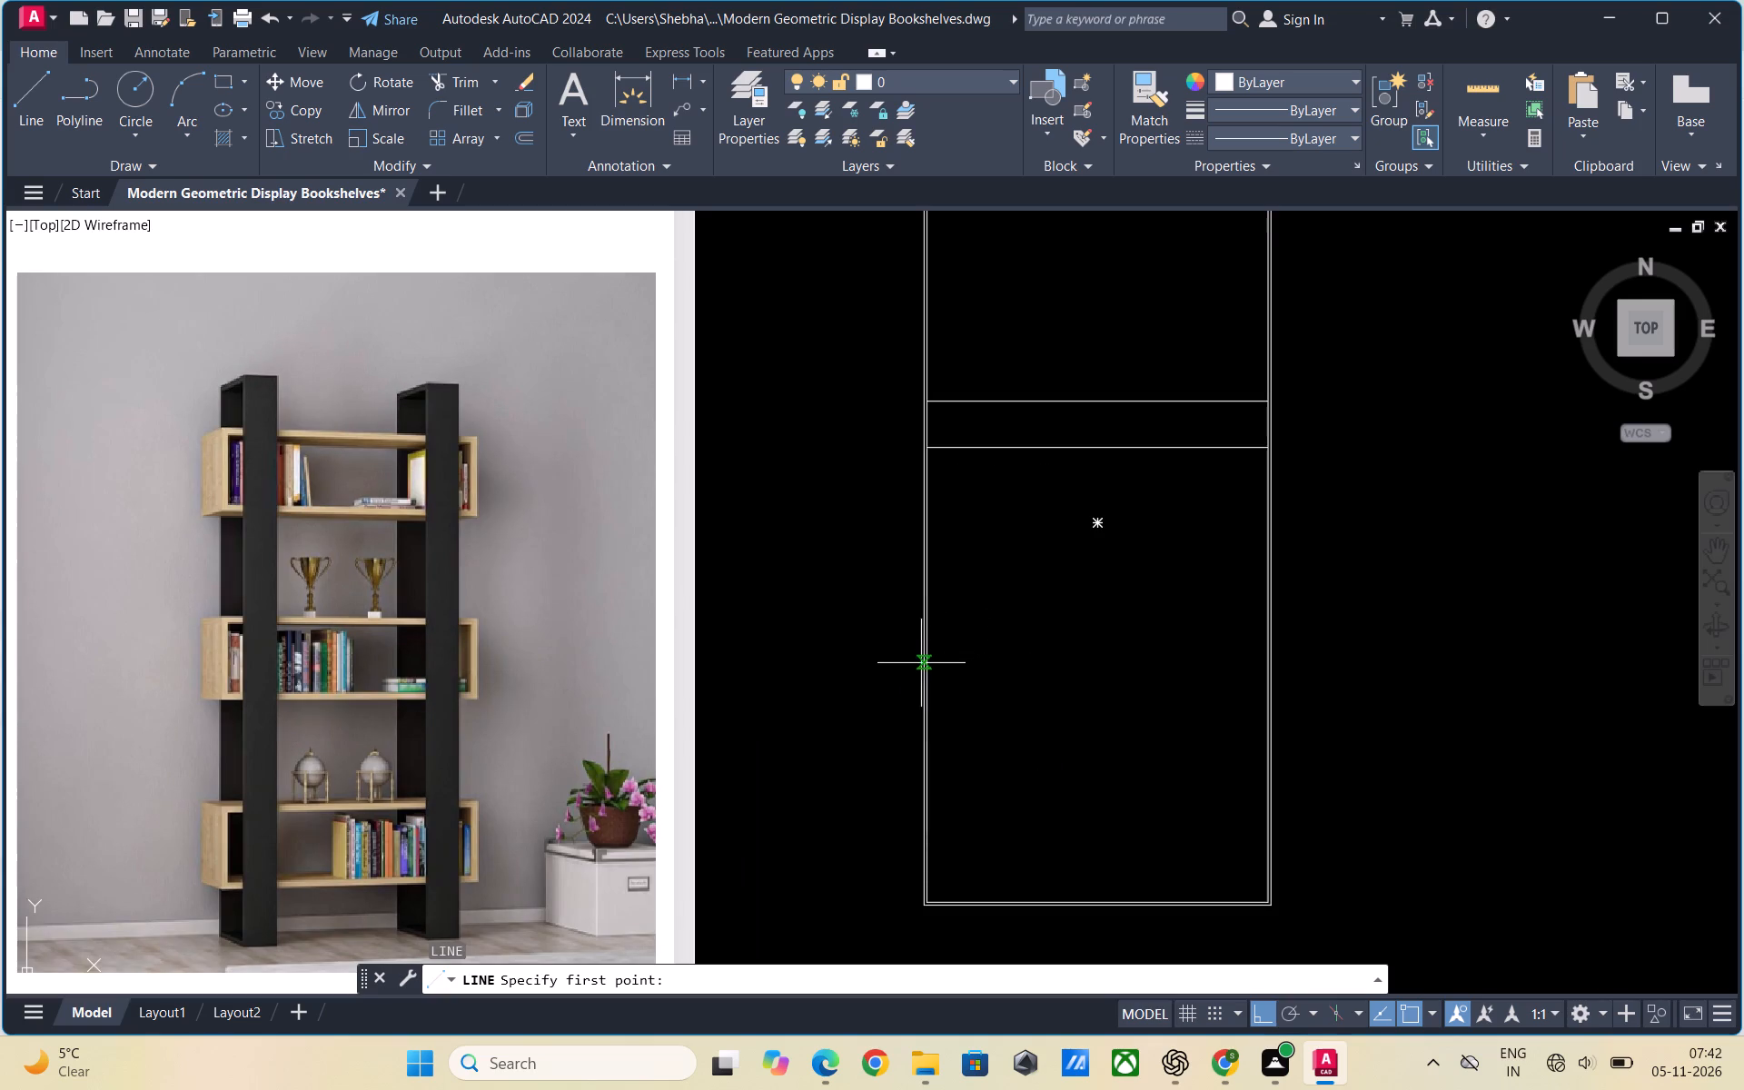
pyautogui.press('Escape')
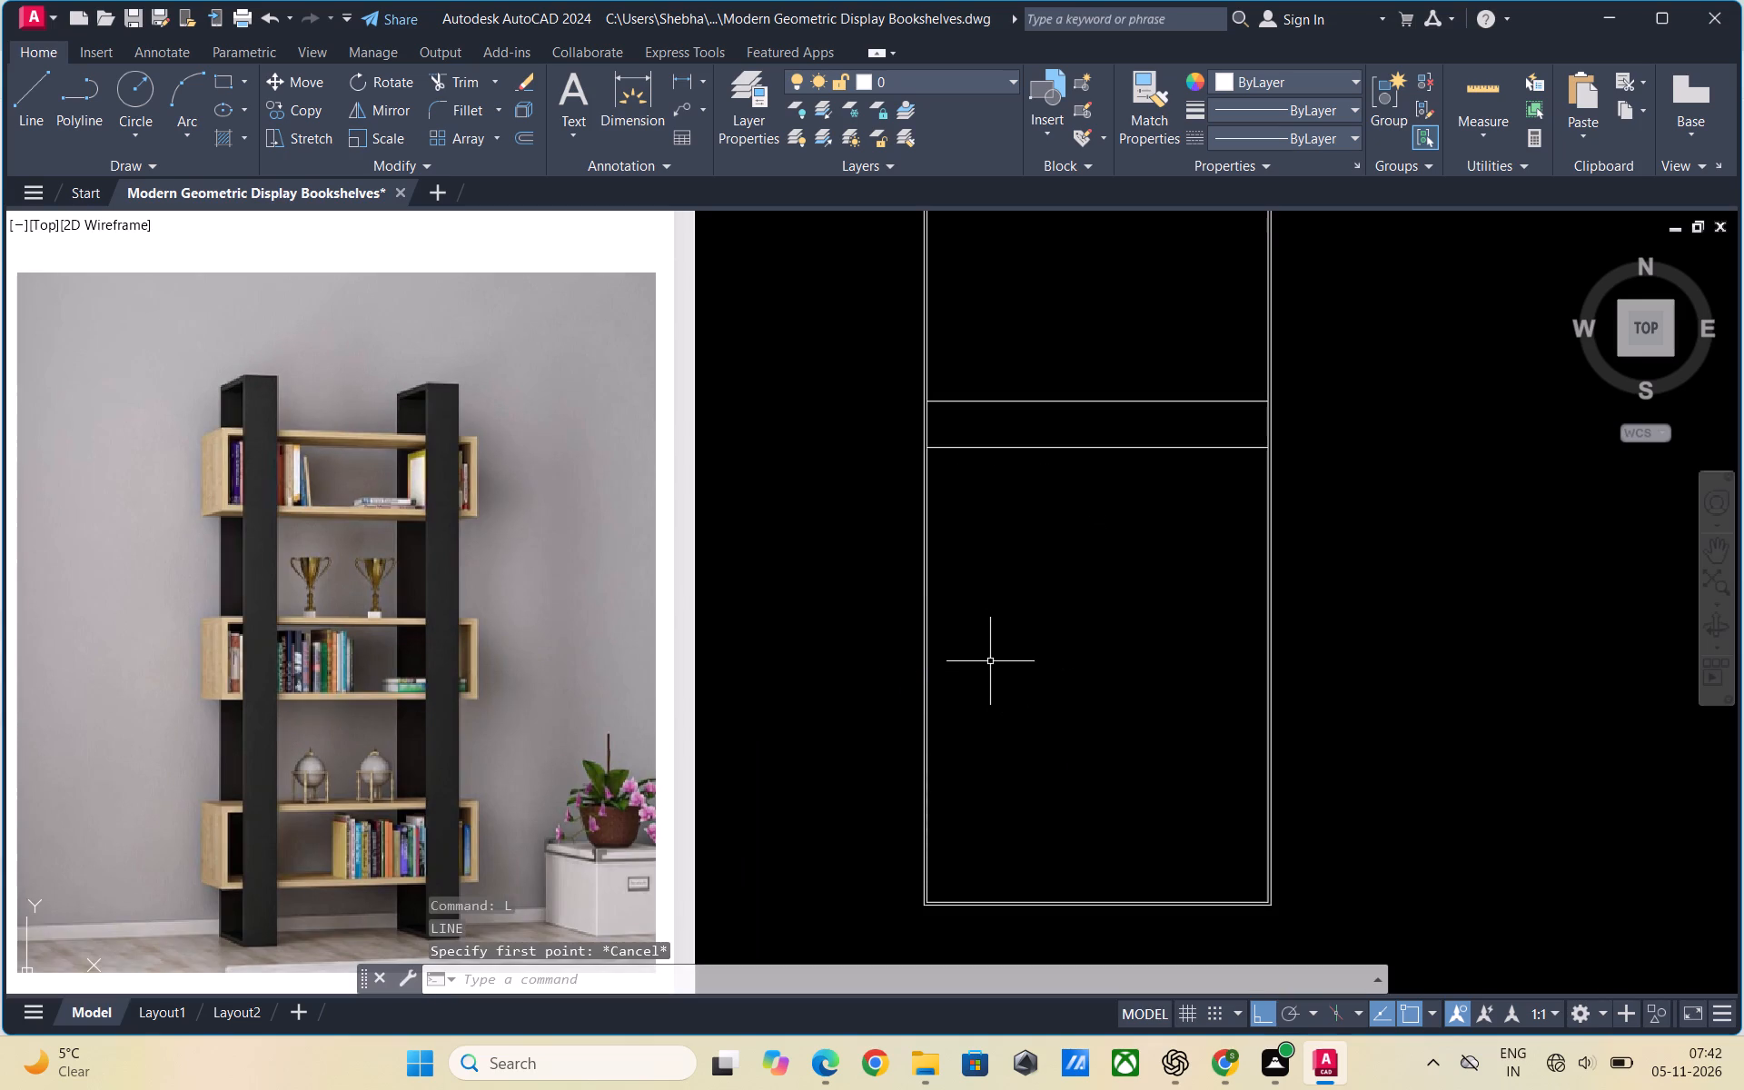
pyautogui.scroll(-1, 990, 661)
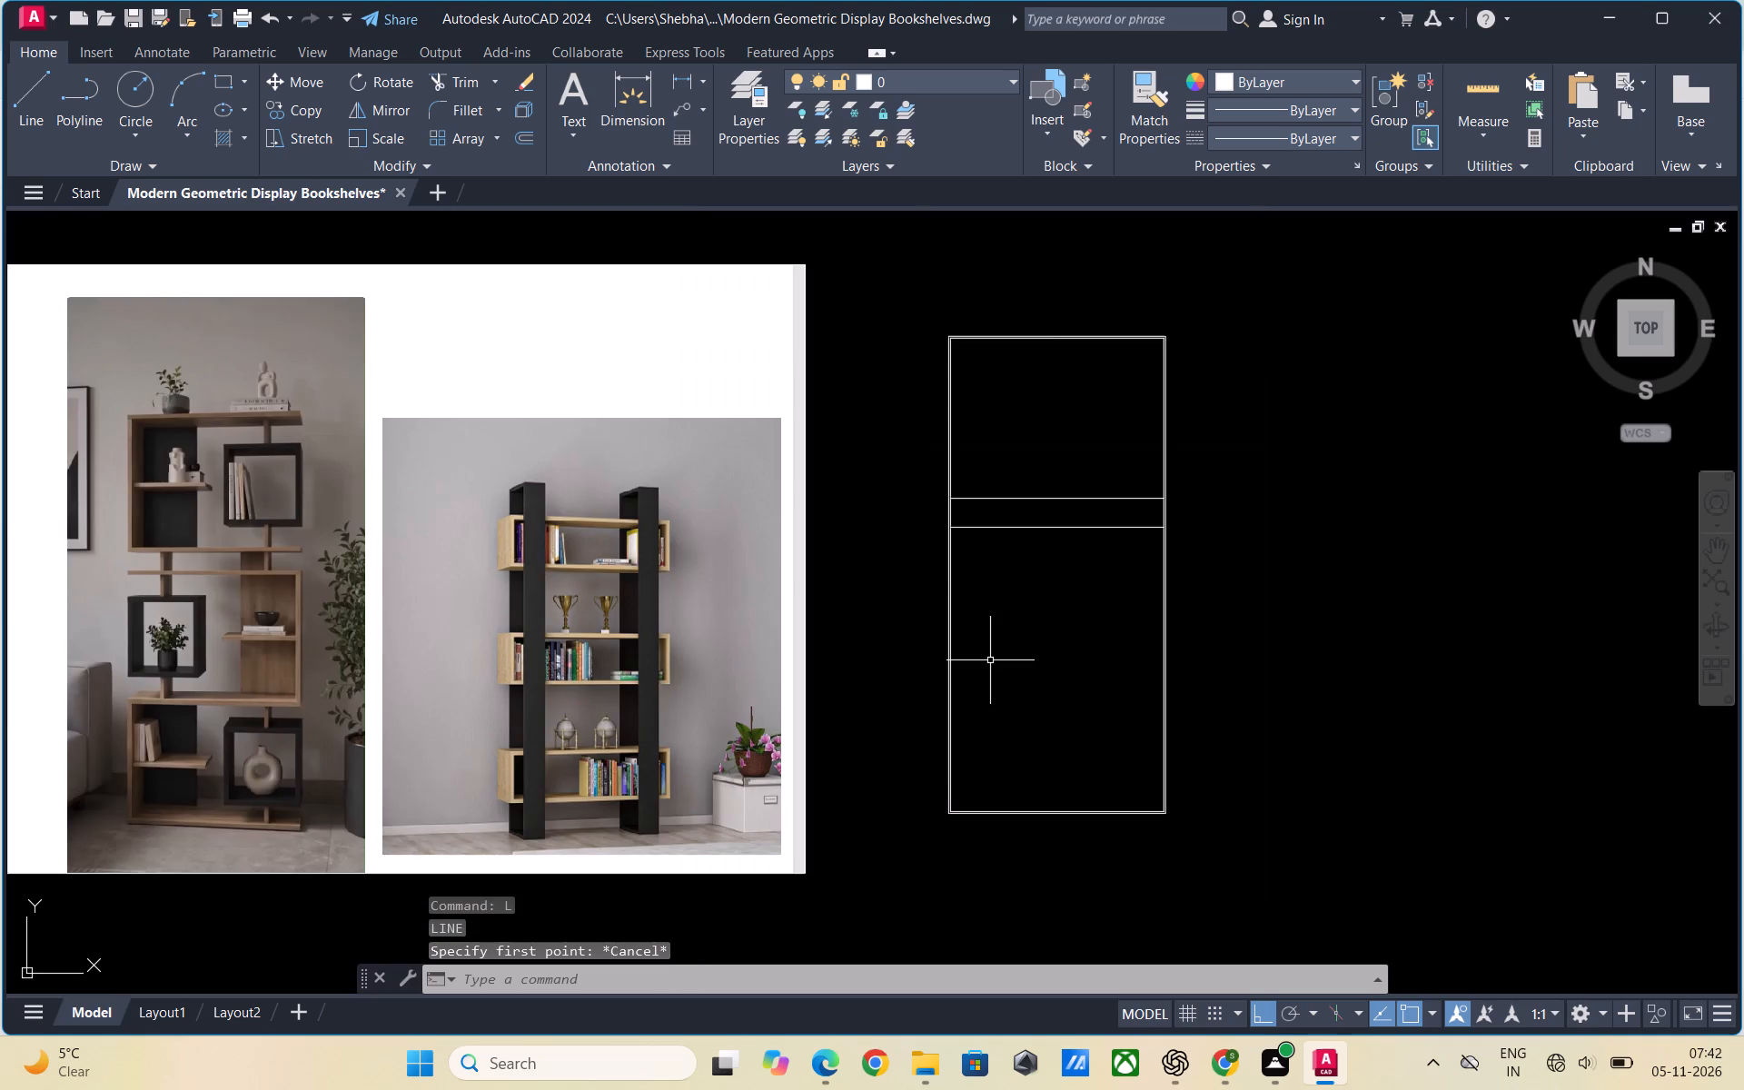
# Draw a vertical line from the lower shelf line's right end down to the frame's inner bottom-right corner.
pyautogui.press('l')
pyautogui.press('Return')
pyautogui.scroll(2, 1140, 535)
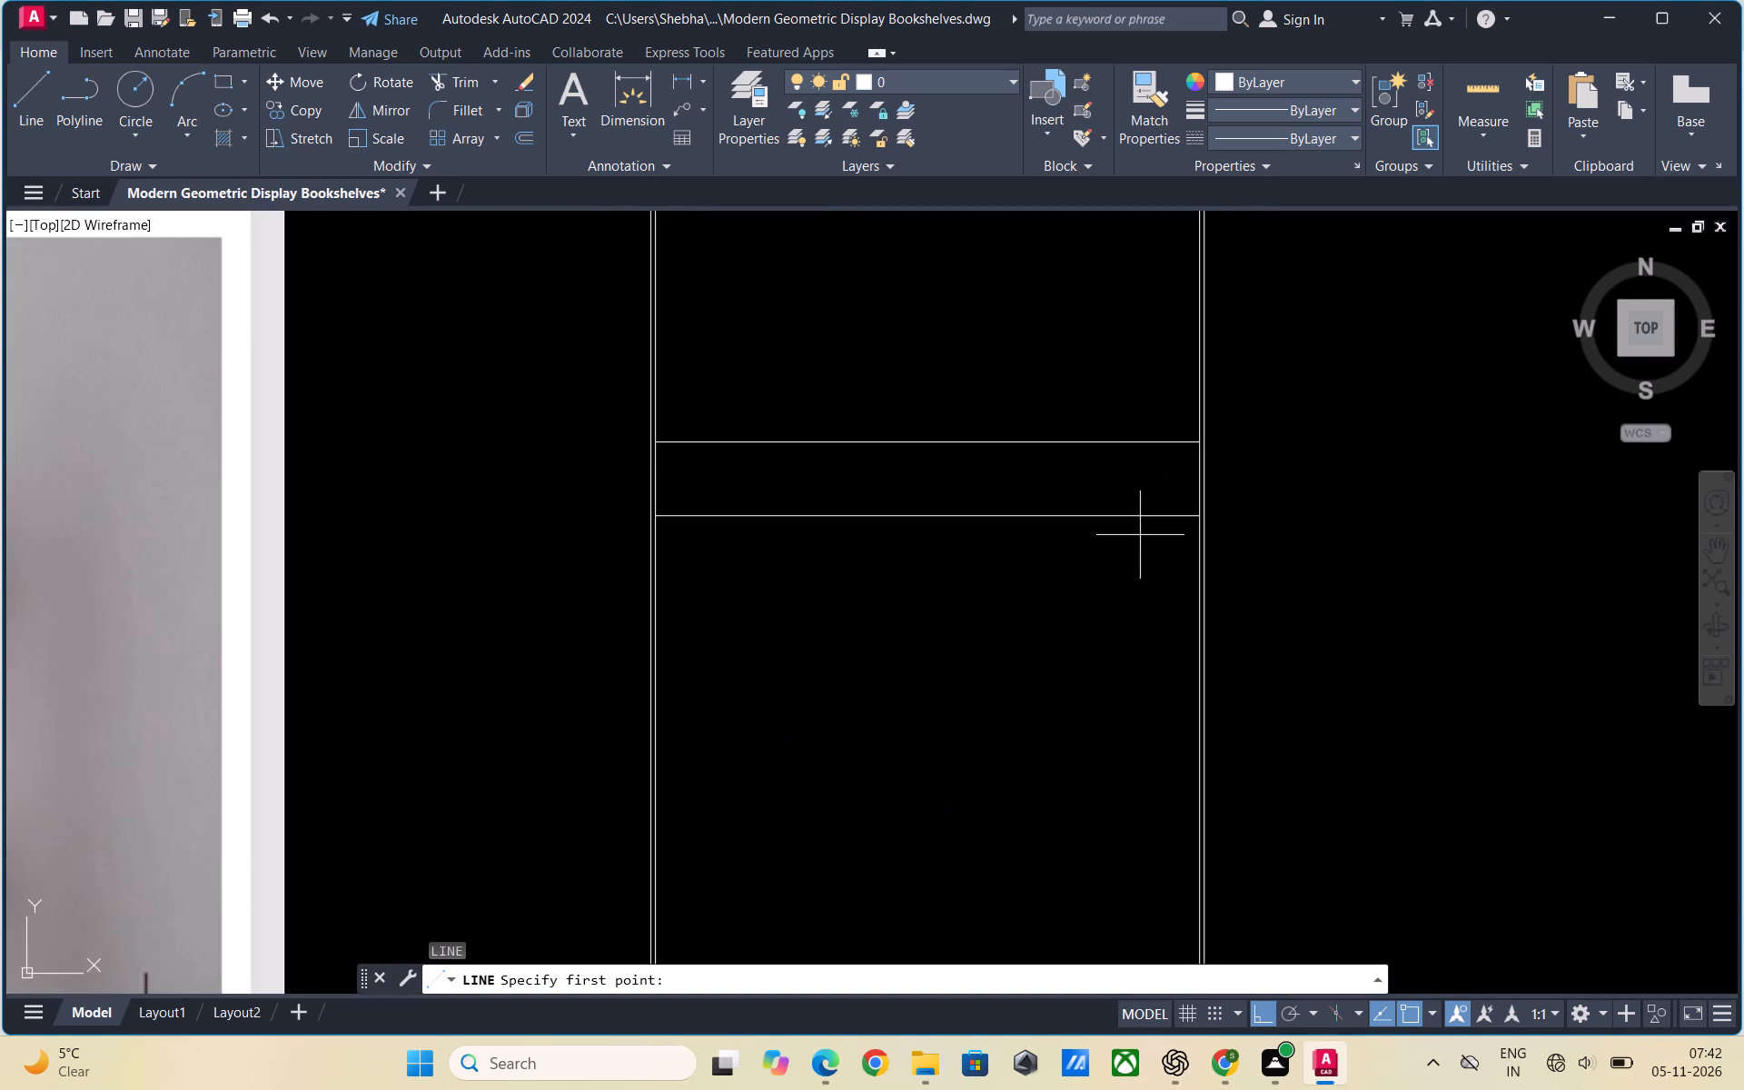
pyautogui.scroll(2, 1140, 535)
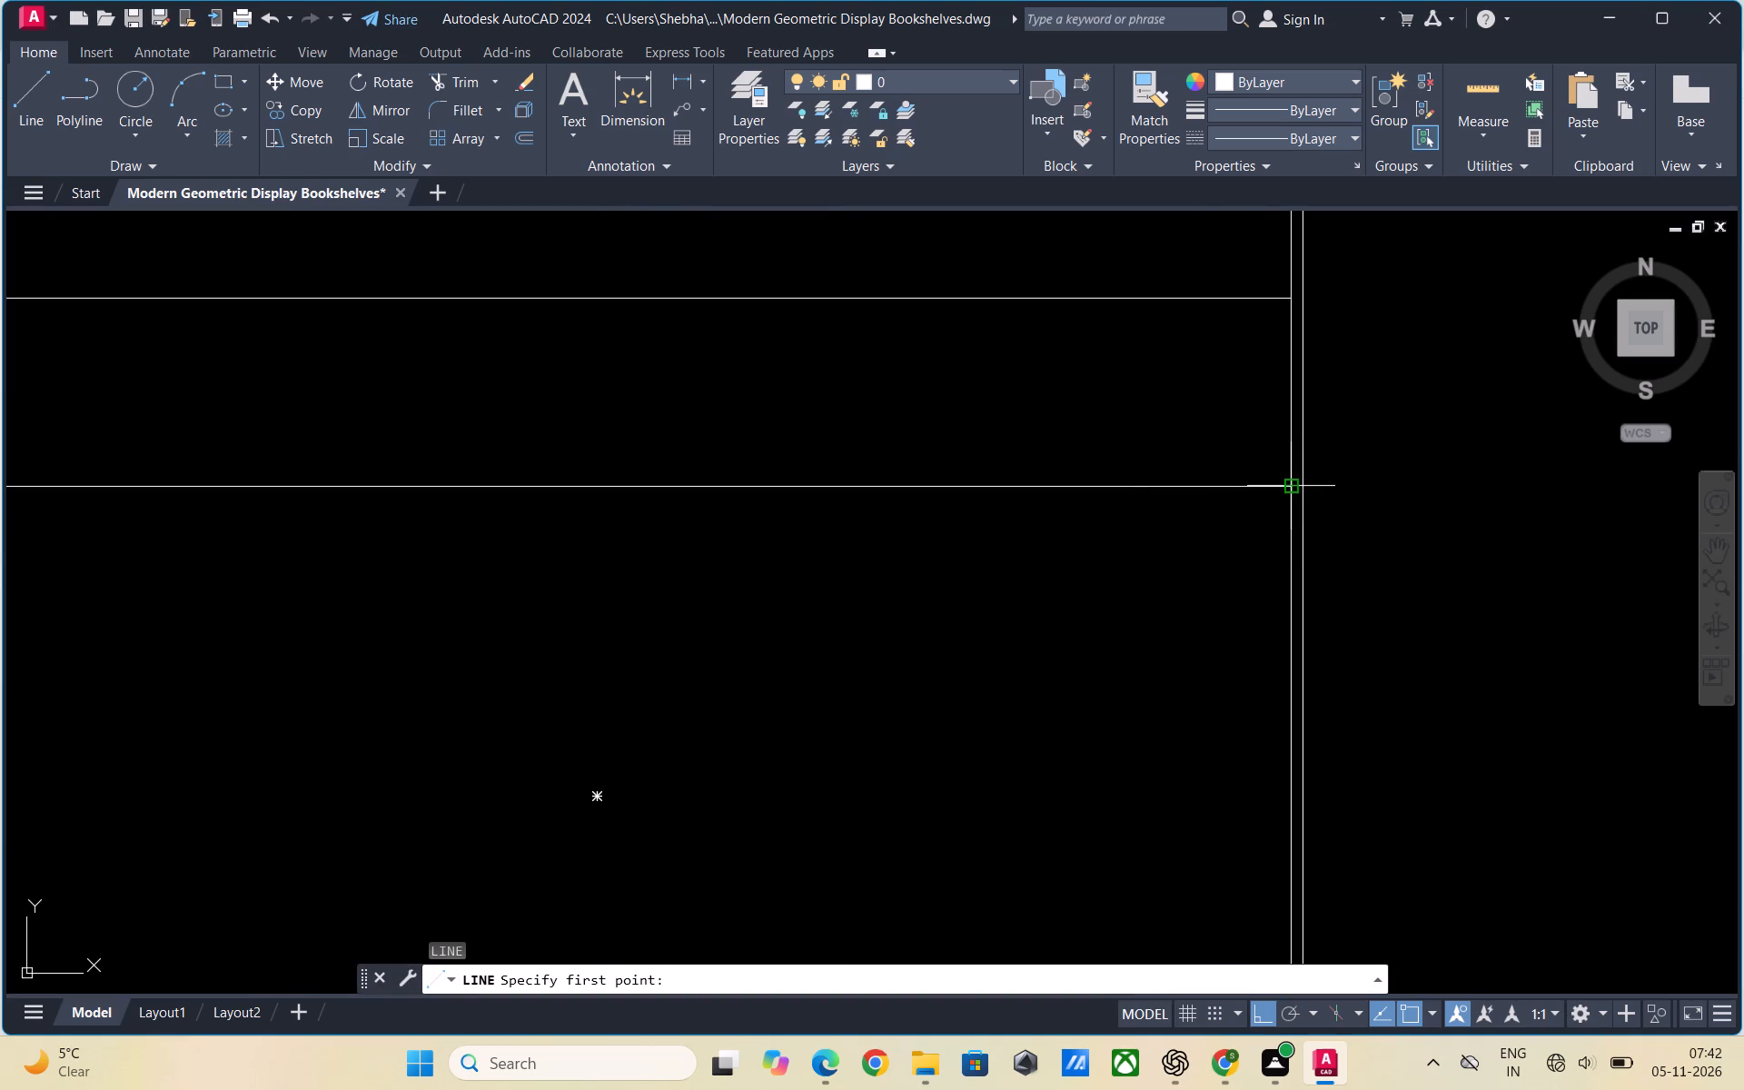
pyautogui.click(1288, 486)
pyautogui.scroll(-3, 1265, 435)
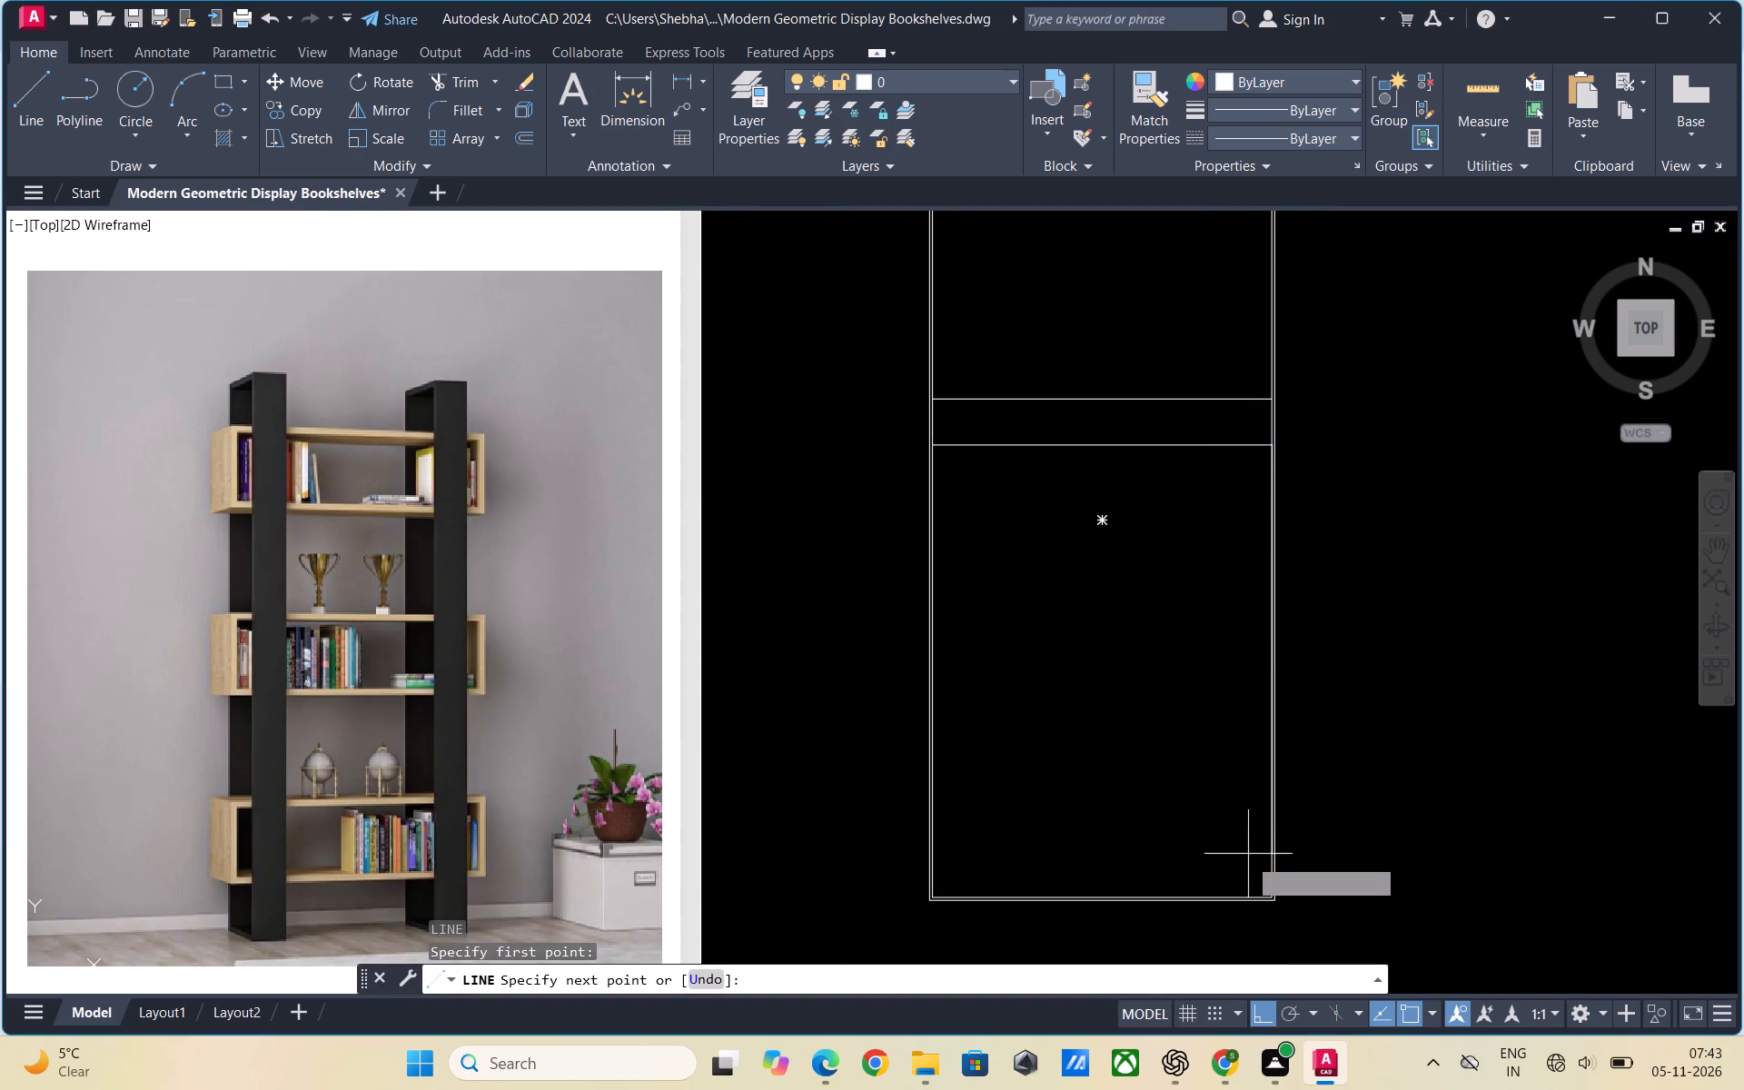
pyautogui.scroll(2, 1254, 893)
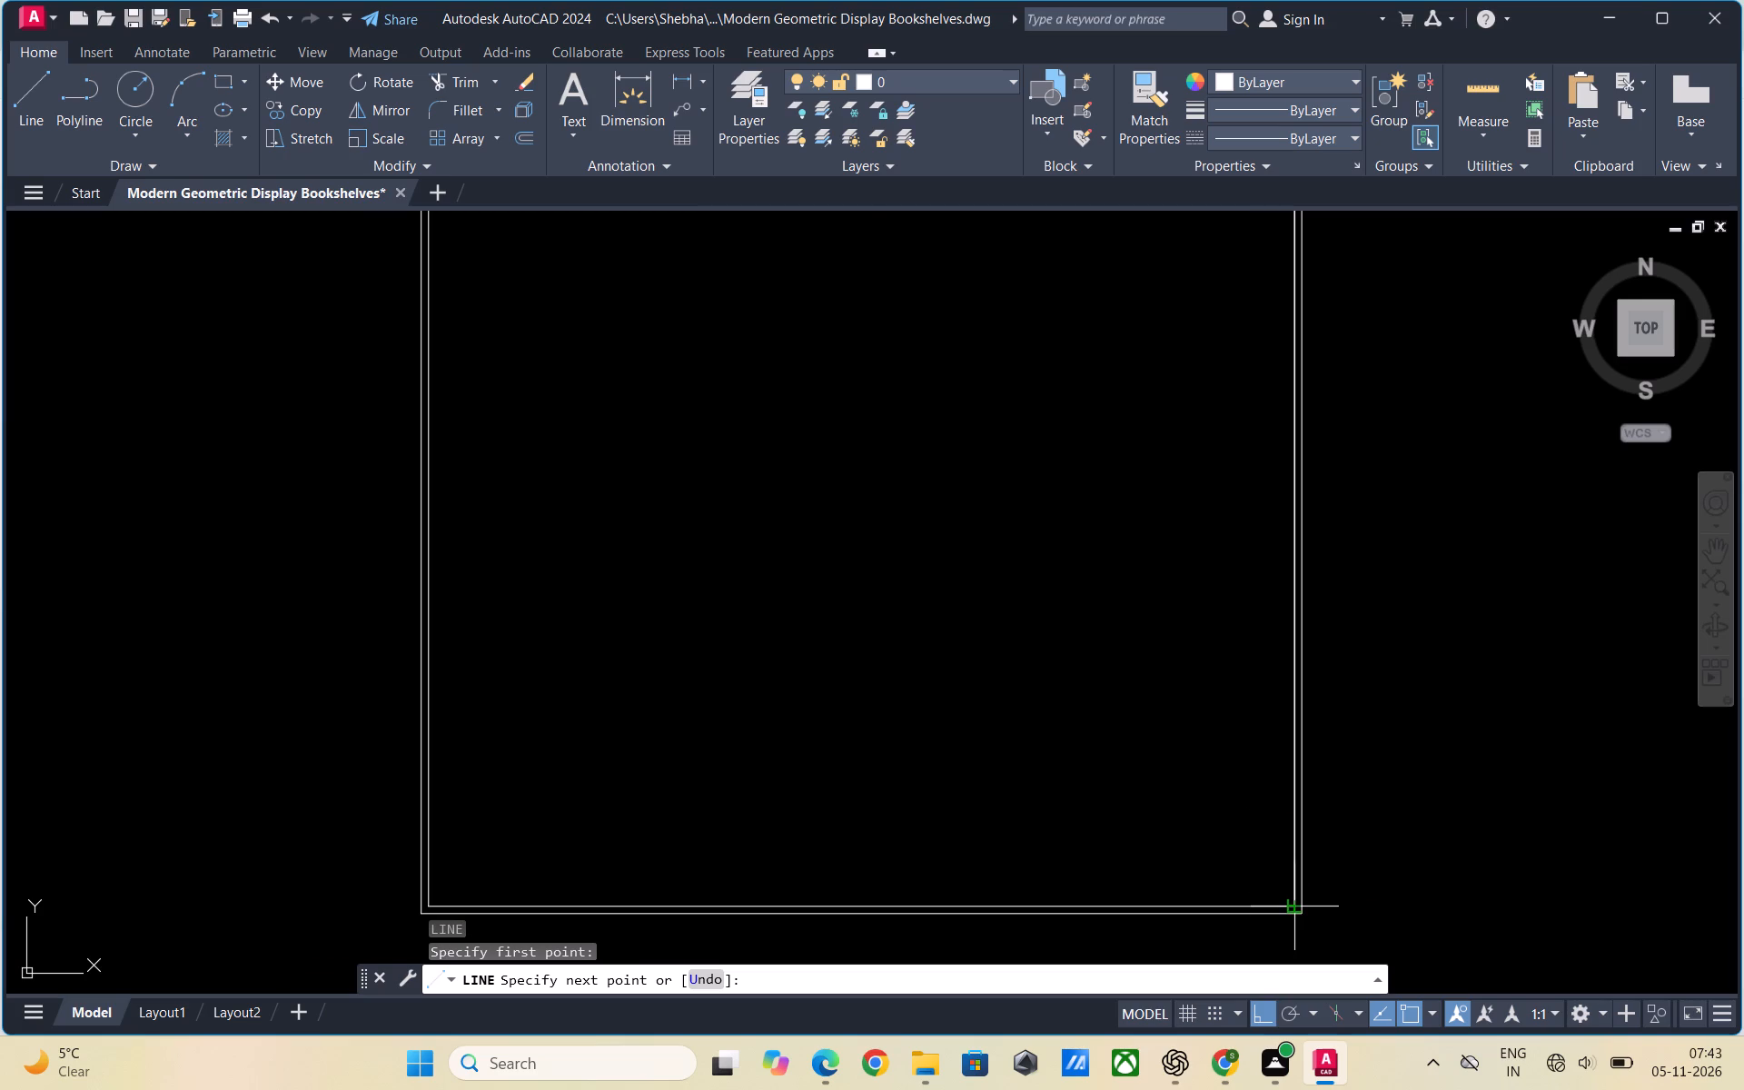
pyautogui.scroll(2, 1293, 912)
pyautogui.click(1296, 894)
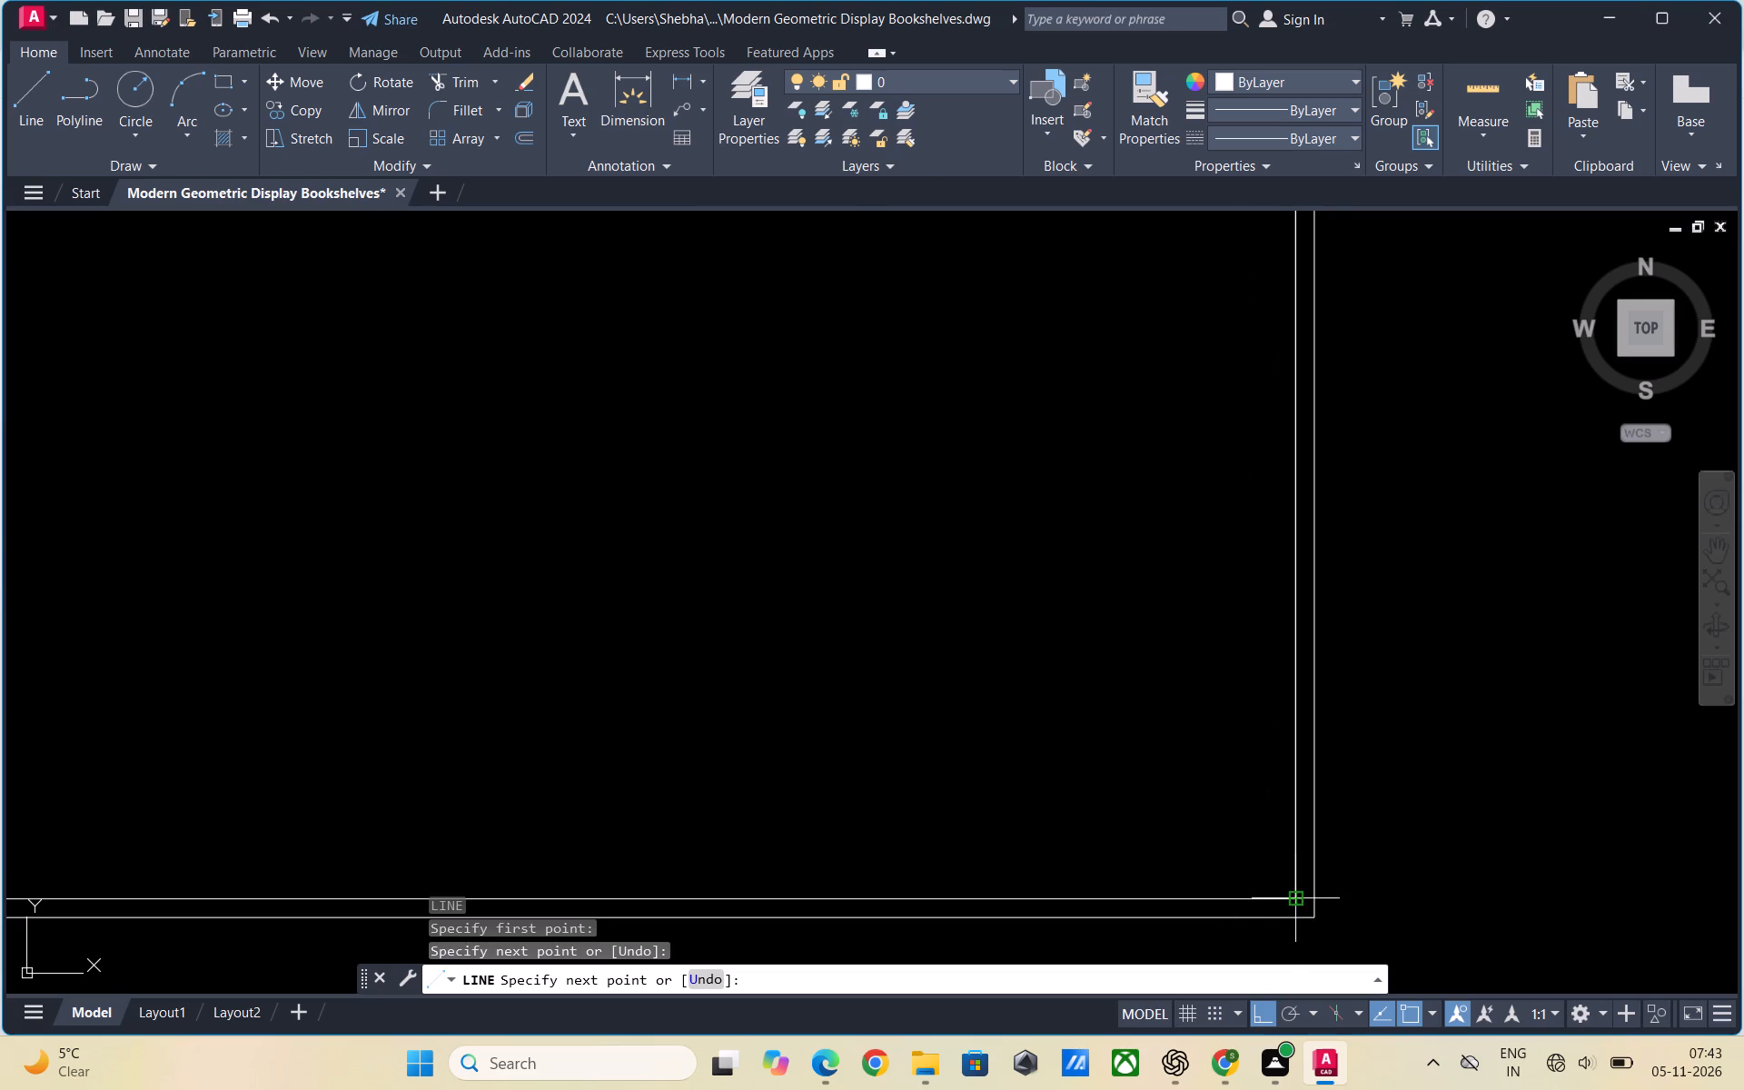
pyautogui.press('Escape')
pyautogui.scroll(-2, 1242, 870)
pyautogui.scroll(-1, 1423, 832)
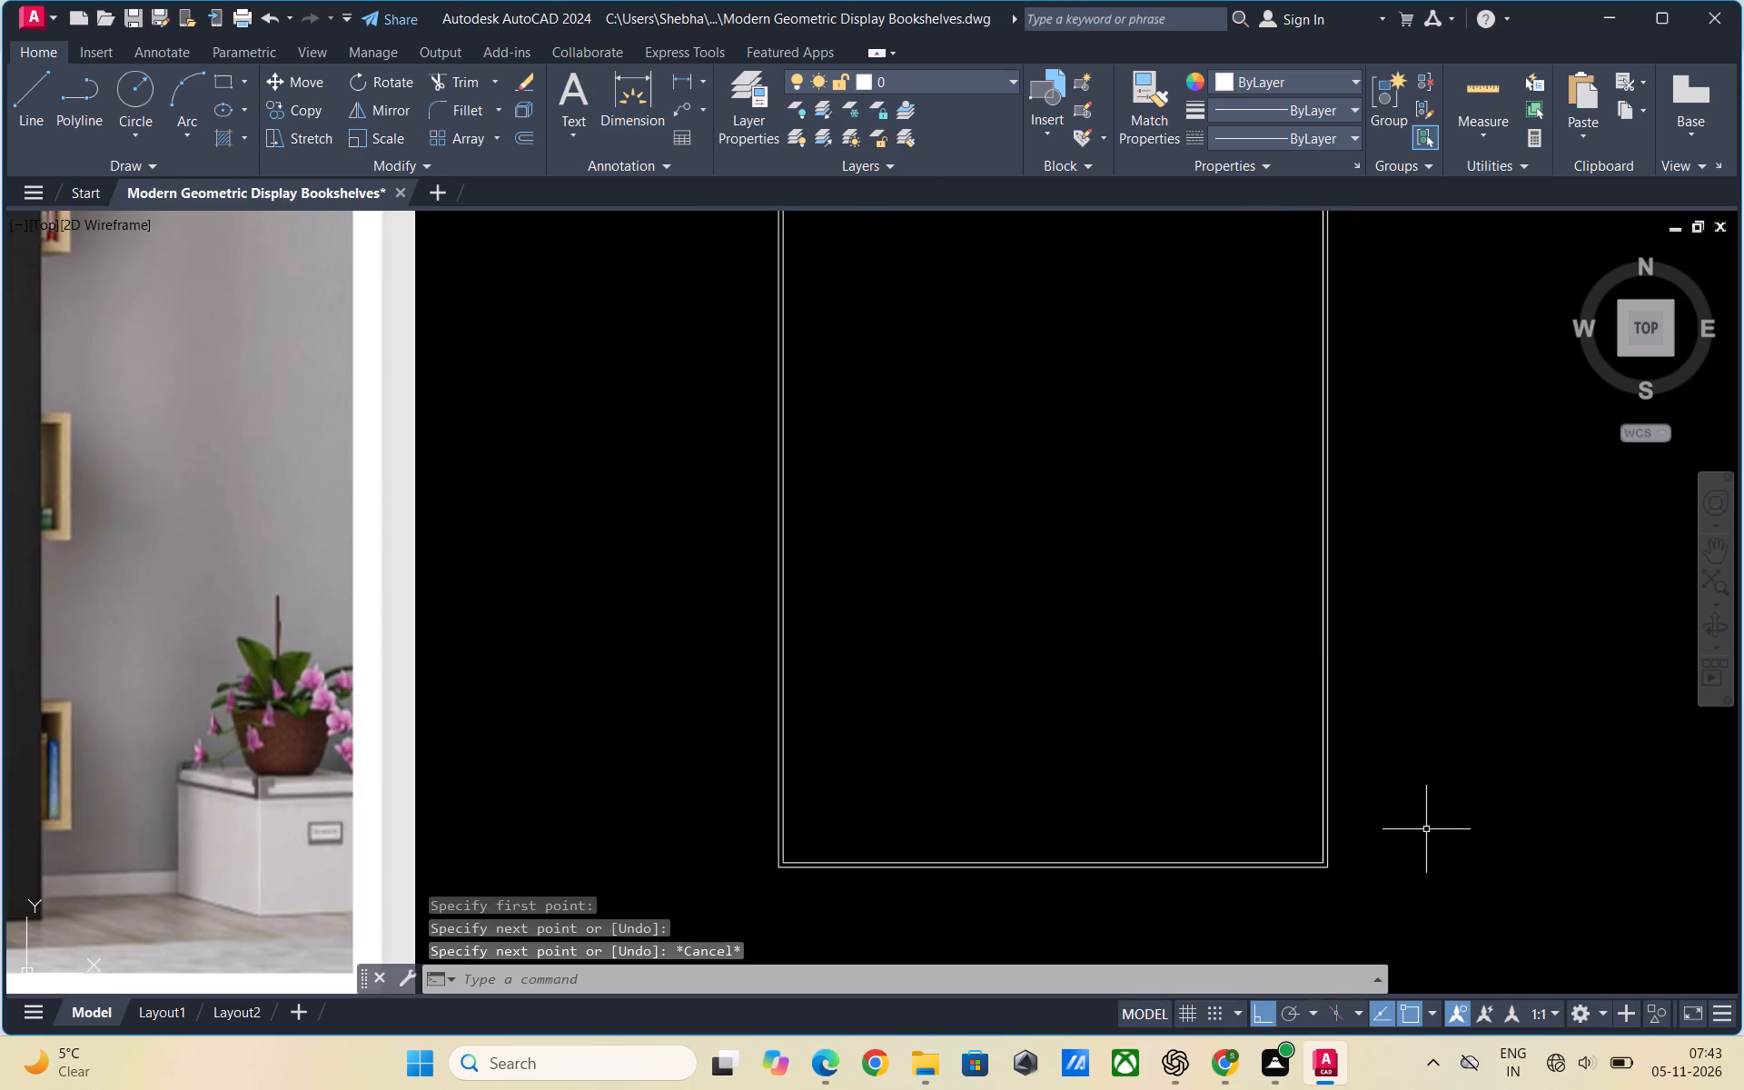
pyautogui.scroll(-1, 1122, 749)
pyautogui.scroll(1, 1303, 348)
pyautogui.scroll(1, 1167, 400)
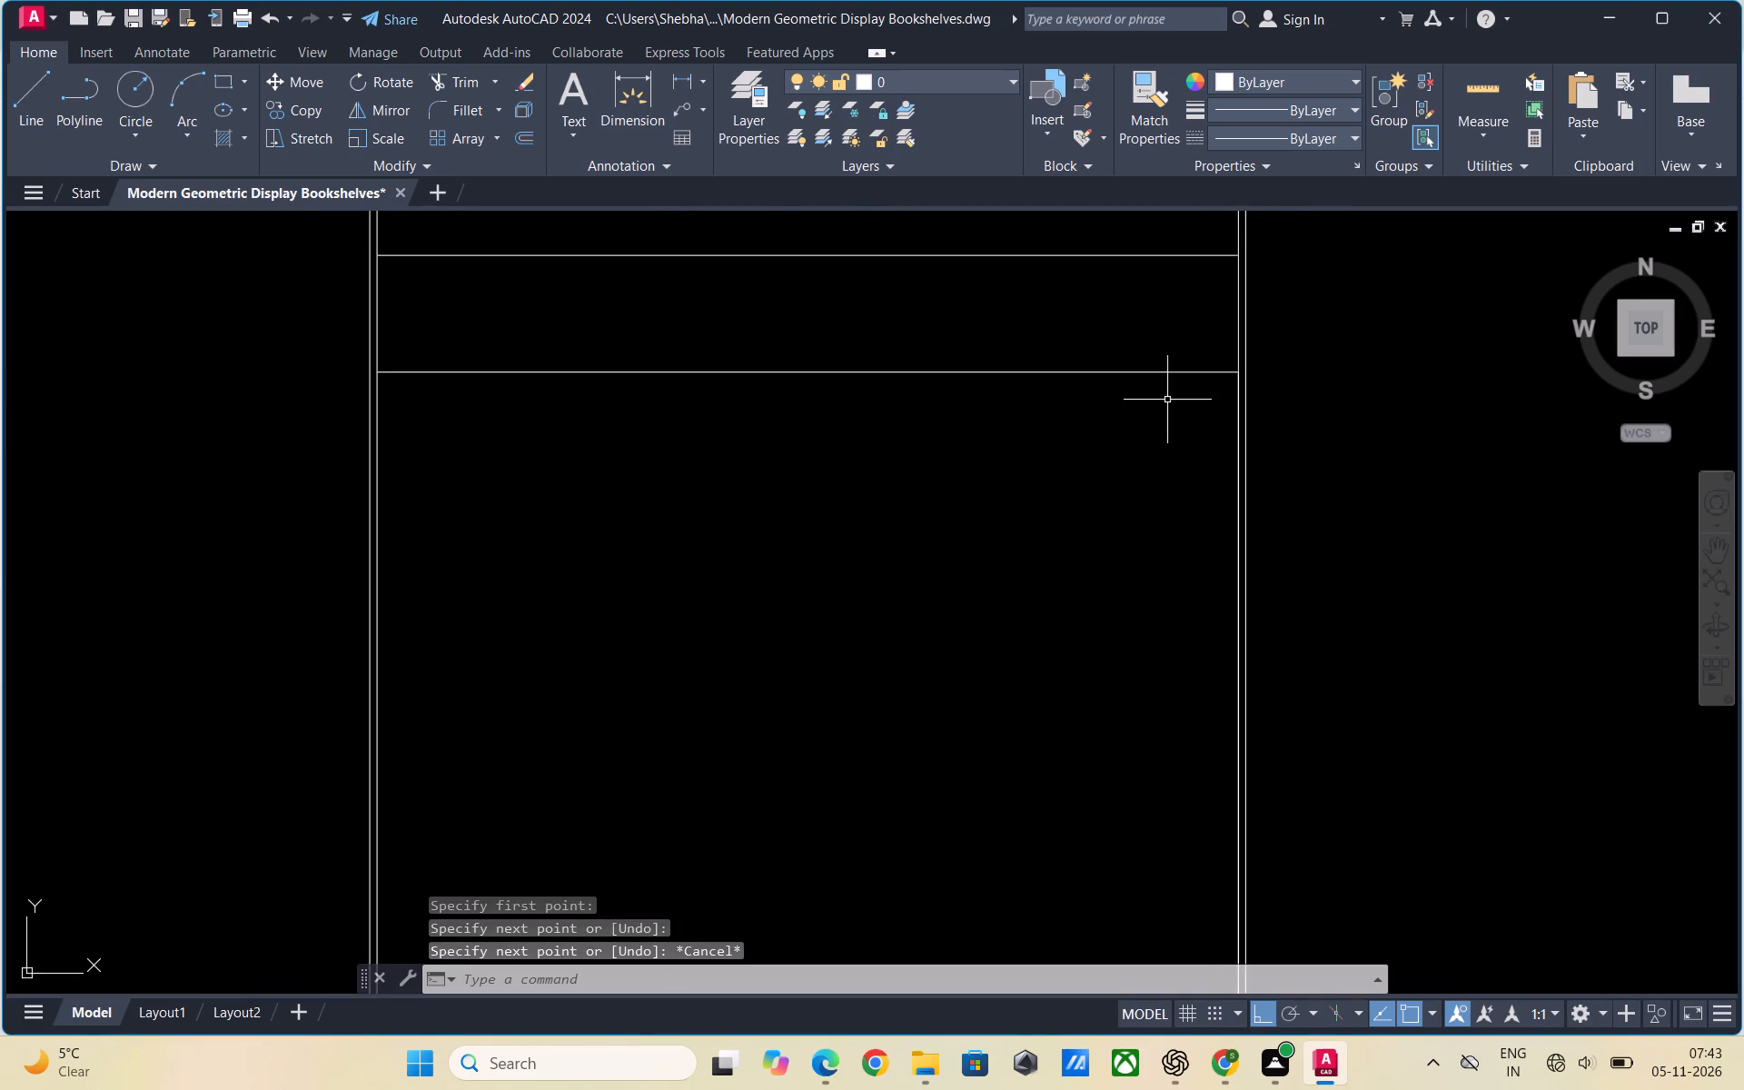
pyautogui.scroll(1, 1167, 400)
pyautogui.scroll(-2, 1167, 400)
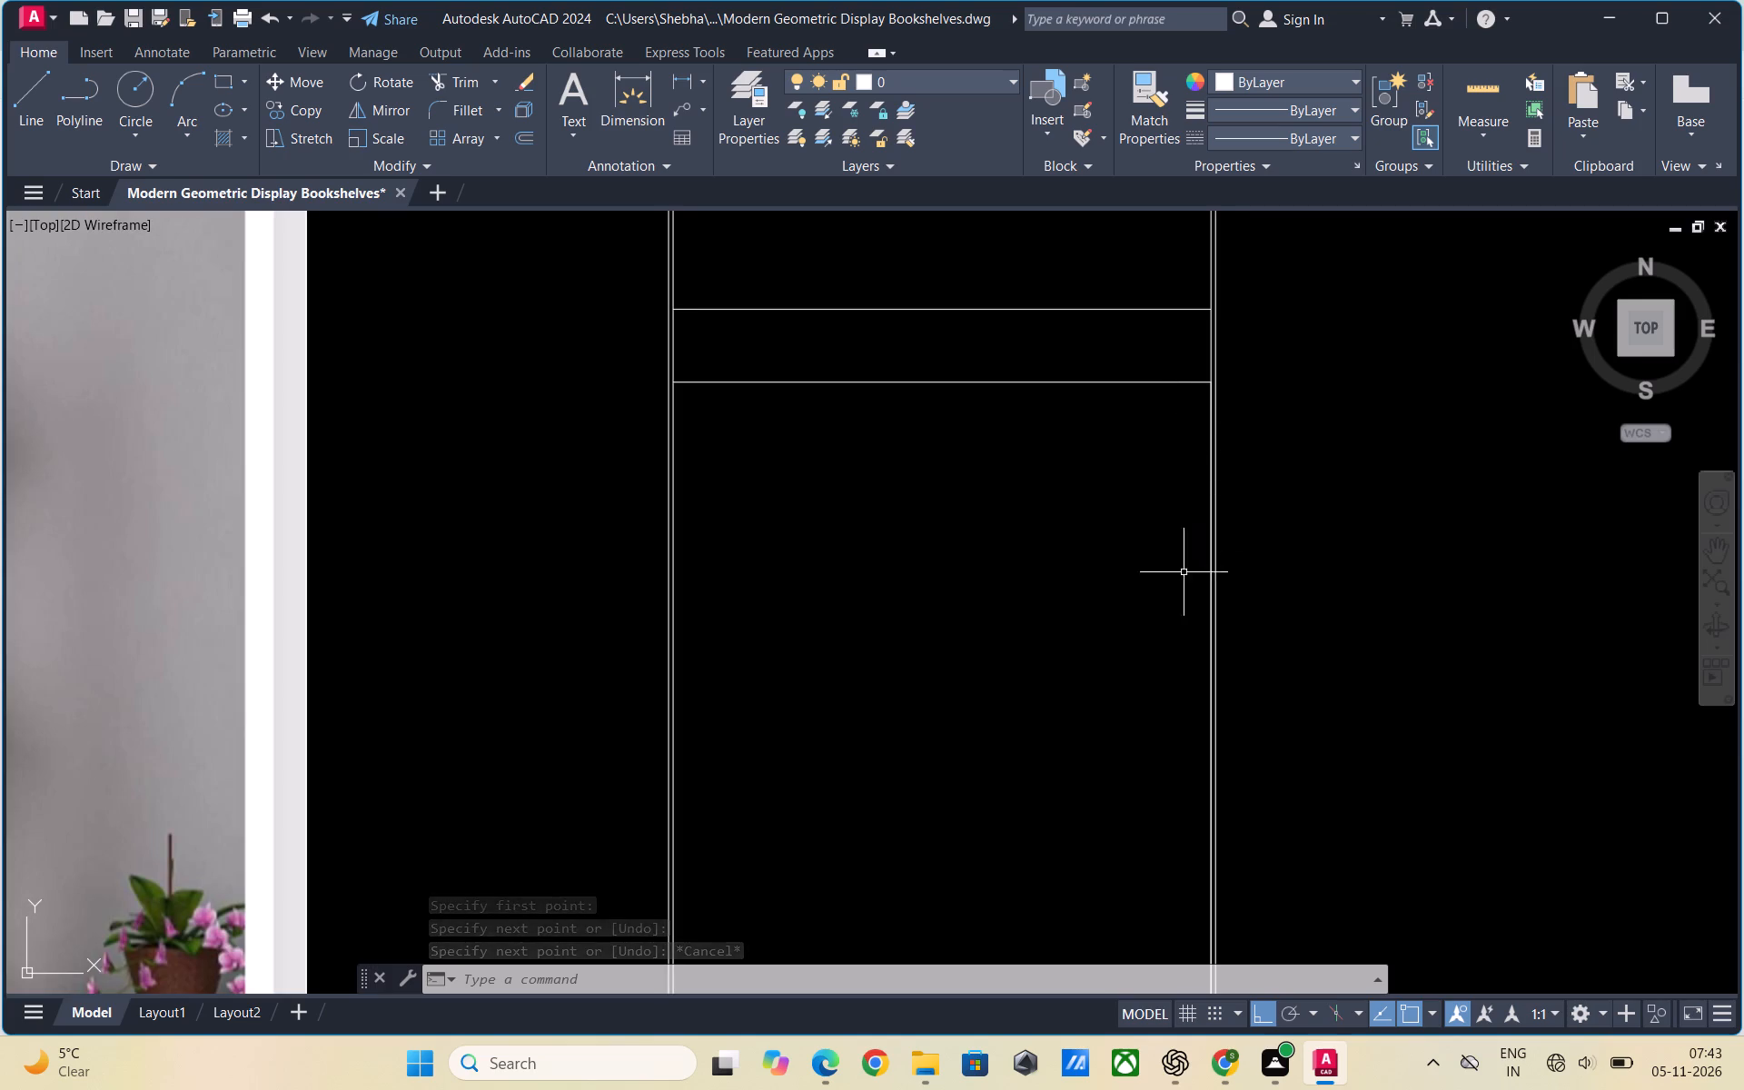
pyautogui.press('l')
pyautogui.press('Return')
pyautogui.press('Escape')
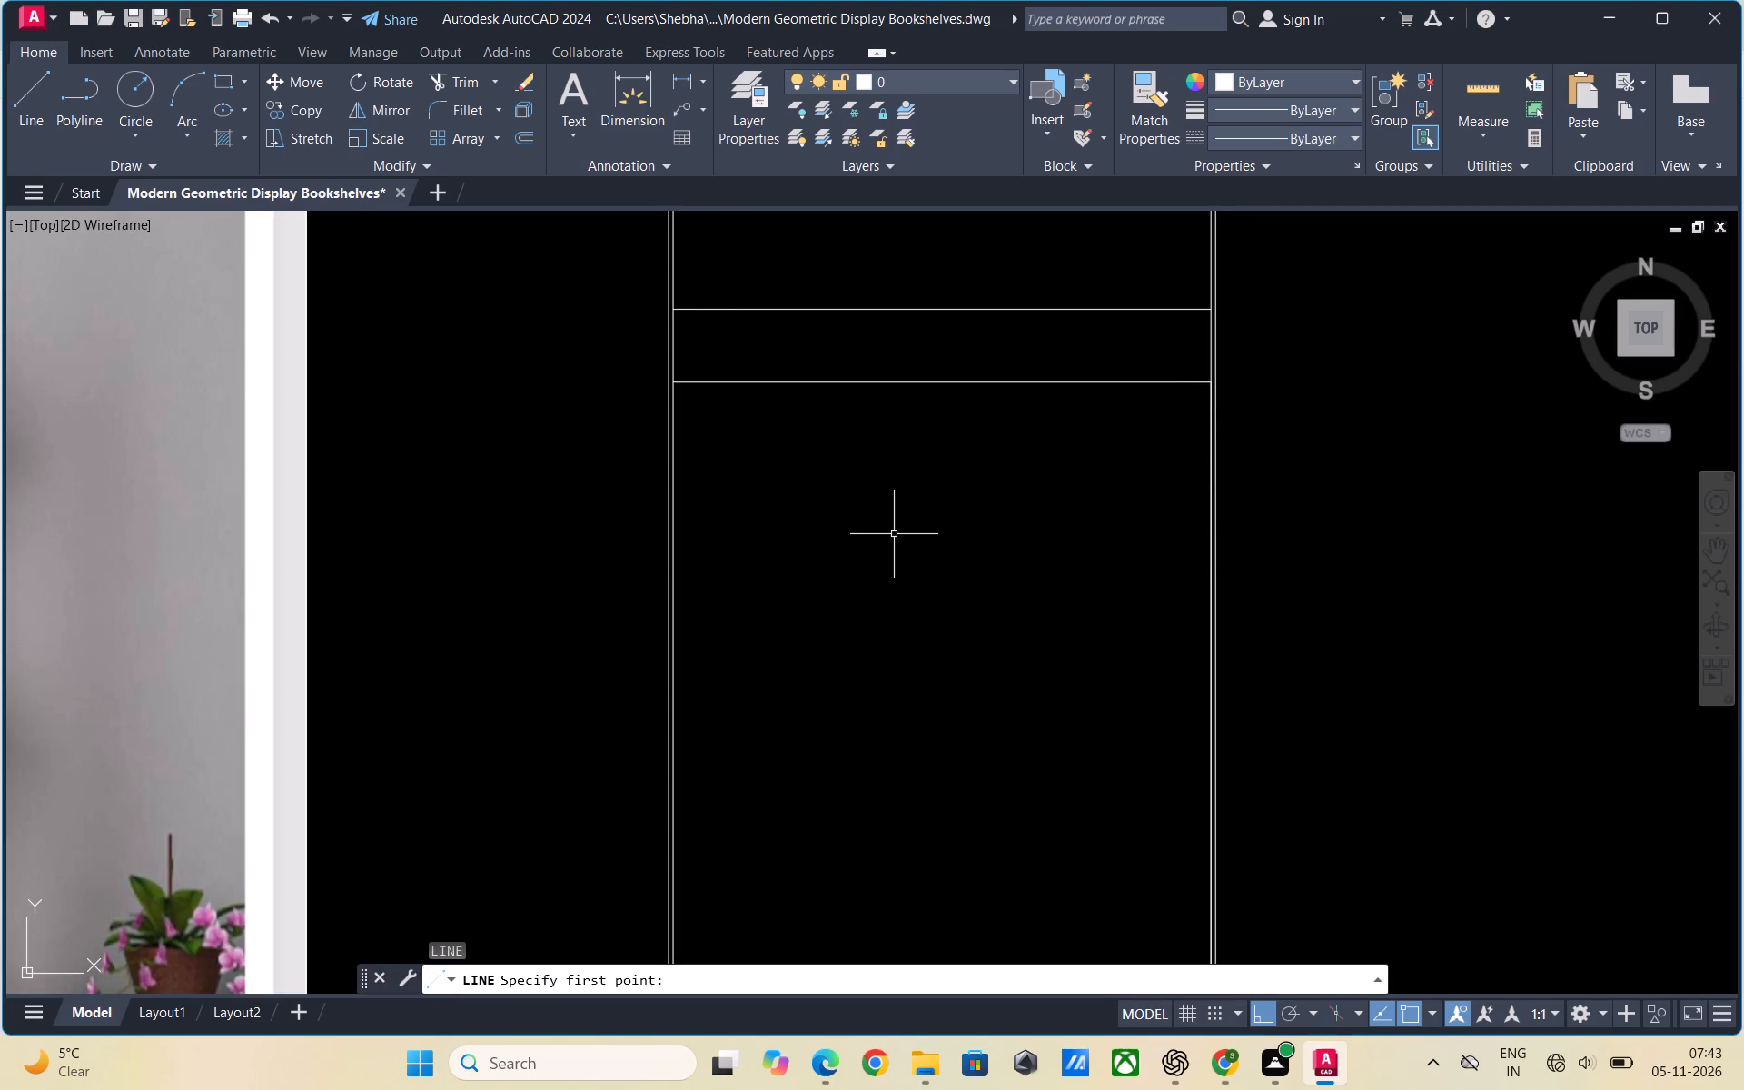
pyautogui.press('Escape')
# Draw a horizontal shelf line from the new vertical line's midpoint across to the frame's outer left edge.
pyautogui.press('l')
pyautogui.press('Return')
pyautogui.scroll(-1, 1210, 612)
pyautogui.scroll(1, 1207, 681)
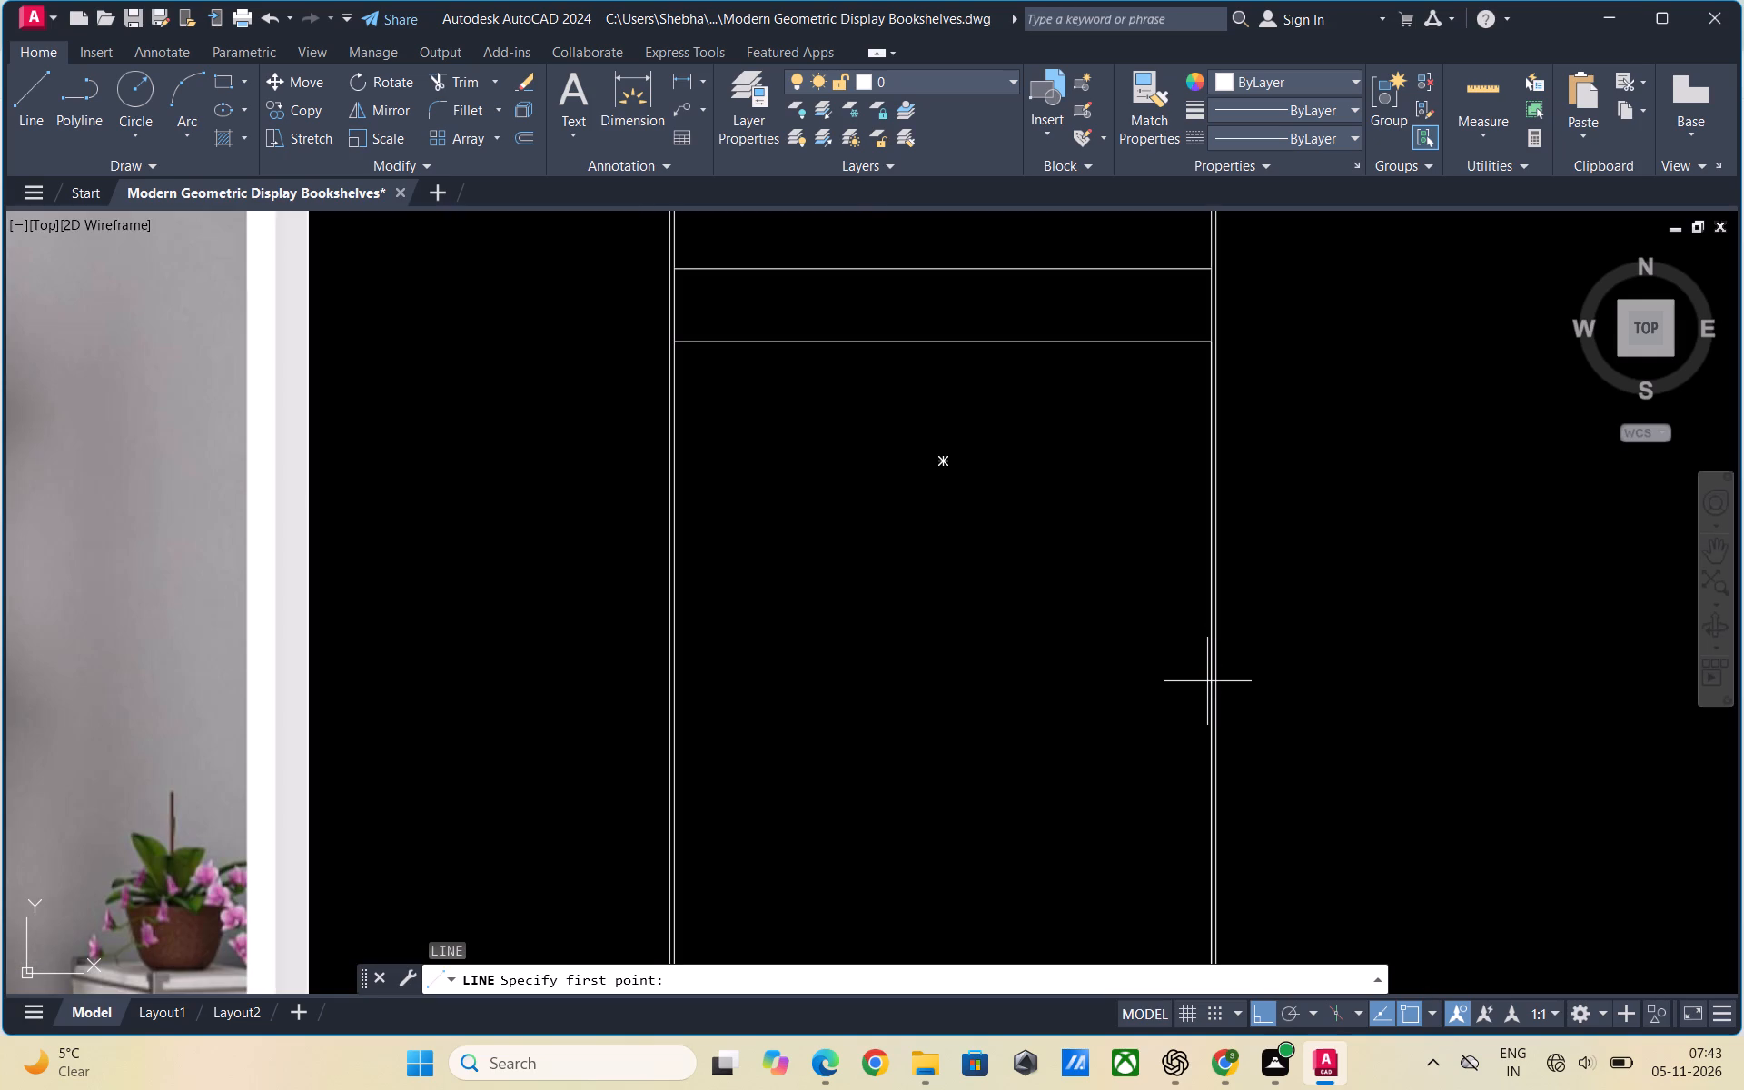
pyautogui.click(1207, 693)
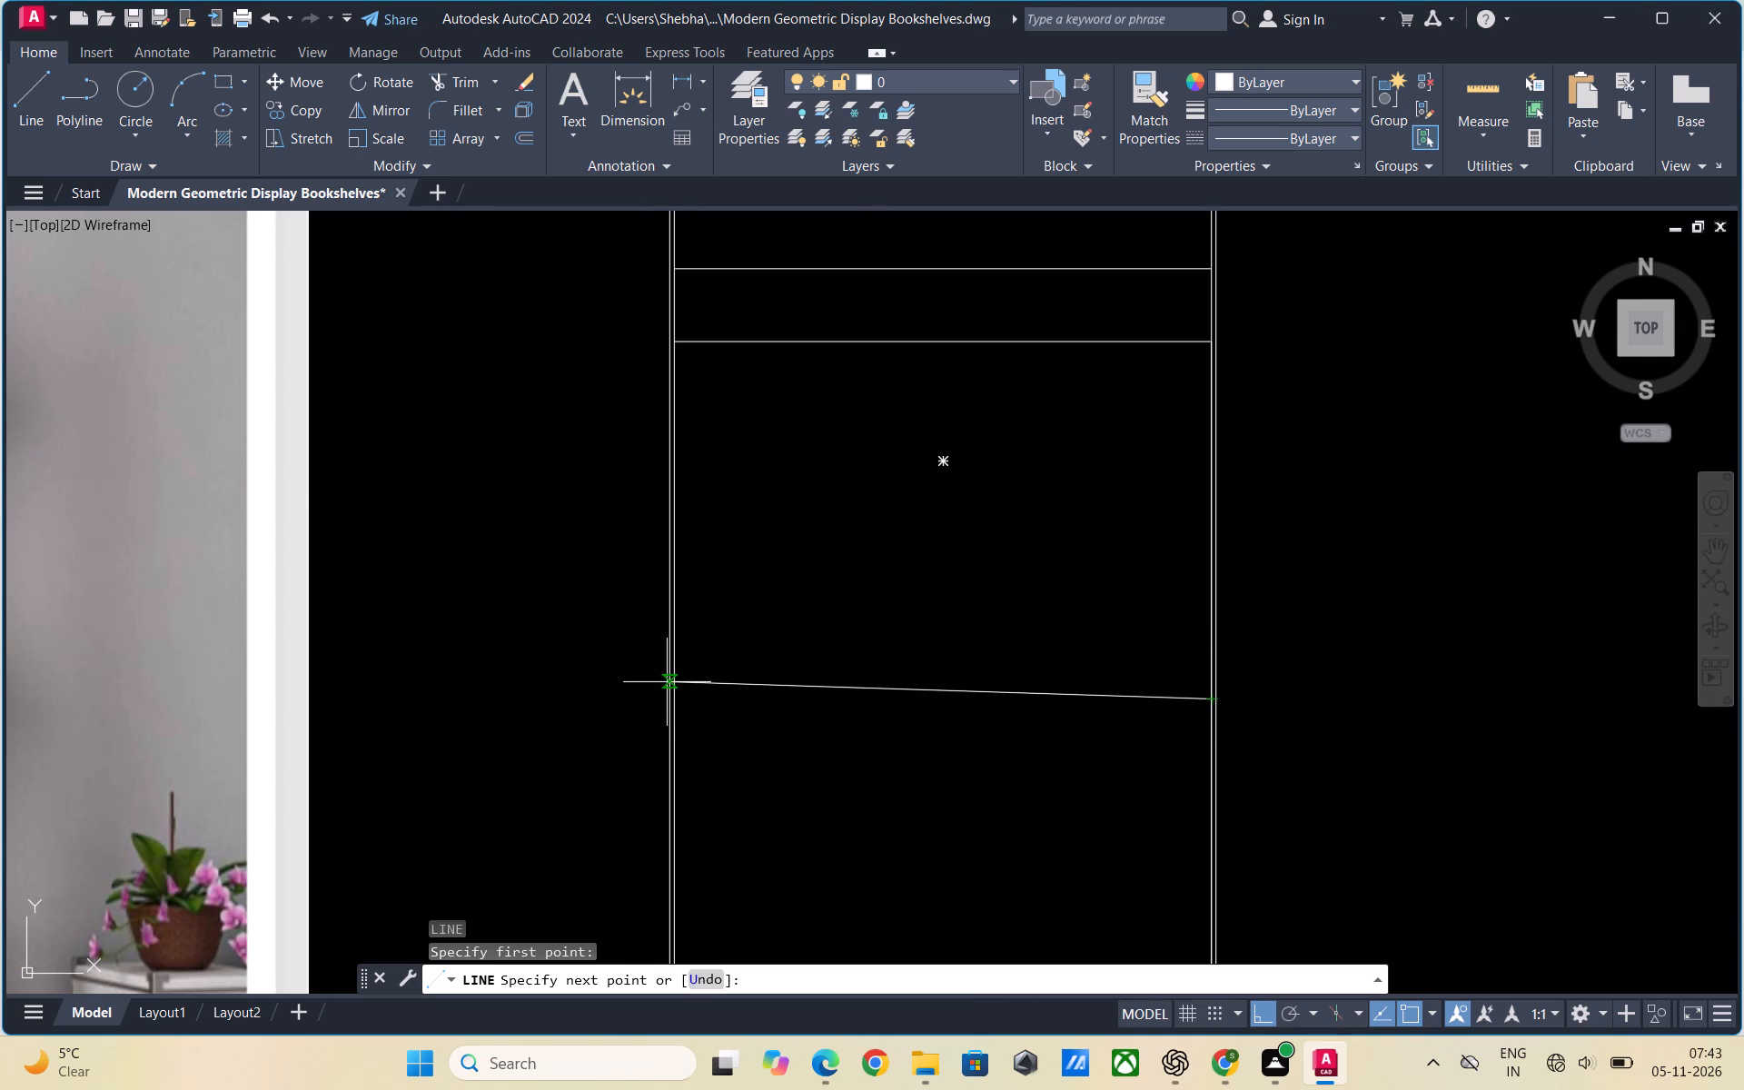
pyautogui.scroll(2, 667, 682)
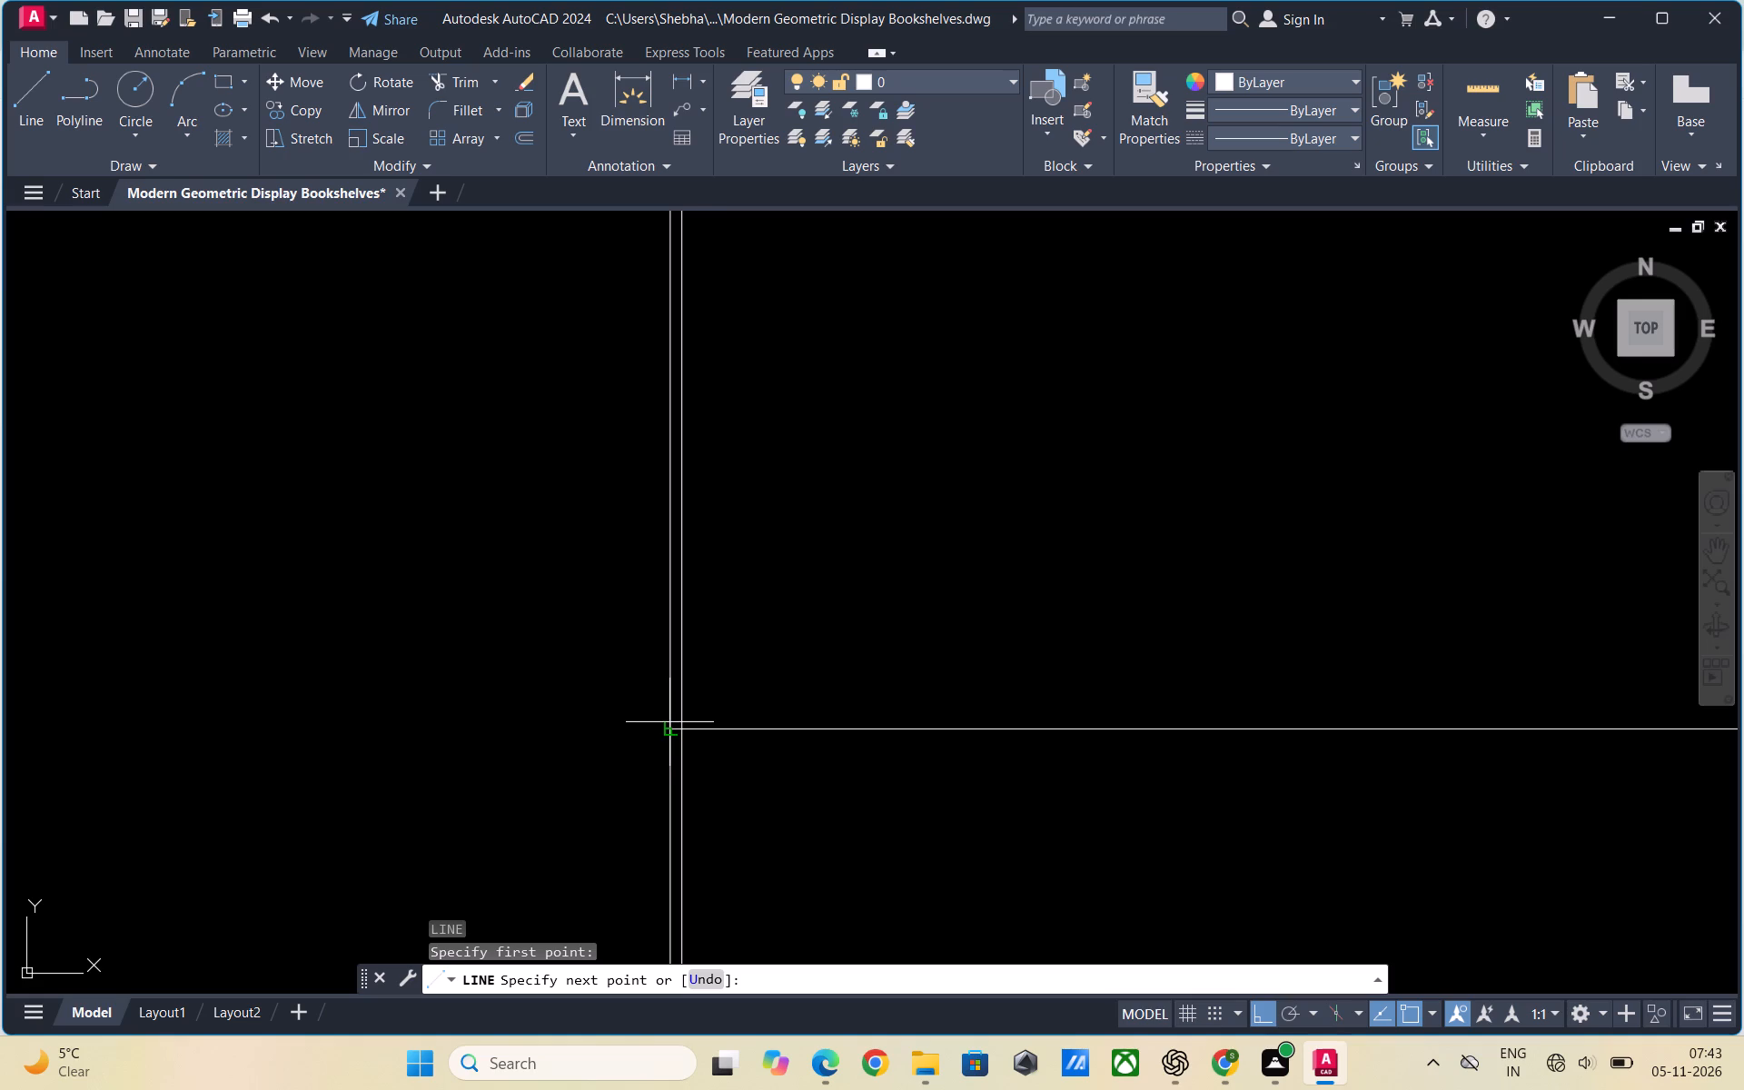
pyautogui.click(669, 722)
pyautogui.press('Escape')
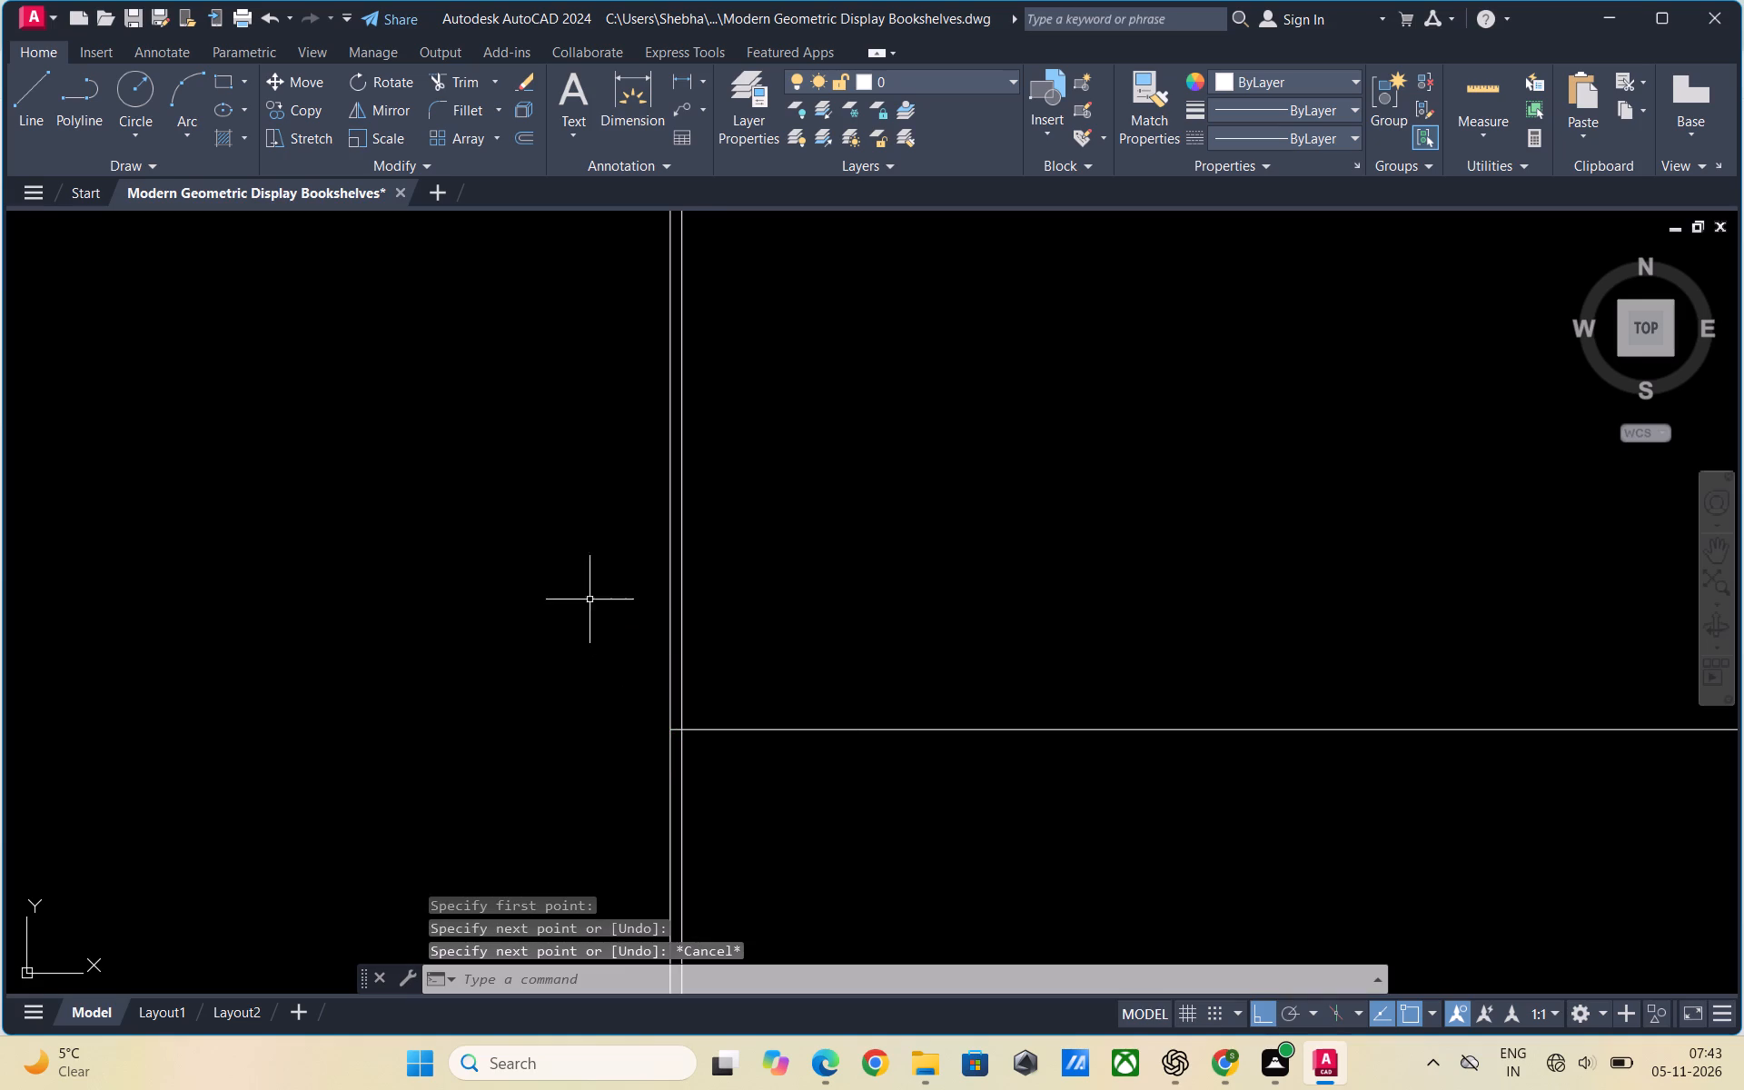
# Trim the new shelf line's left end back to the frame's inner left edge.
pyautogui.scroll(-2, 527, 586)
pyautogui.scroll(-1, 1075, 710)
pyautogui.scroll(2, 650, 629)
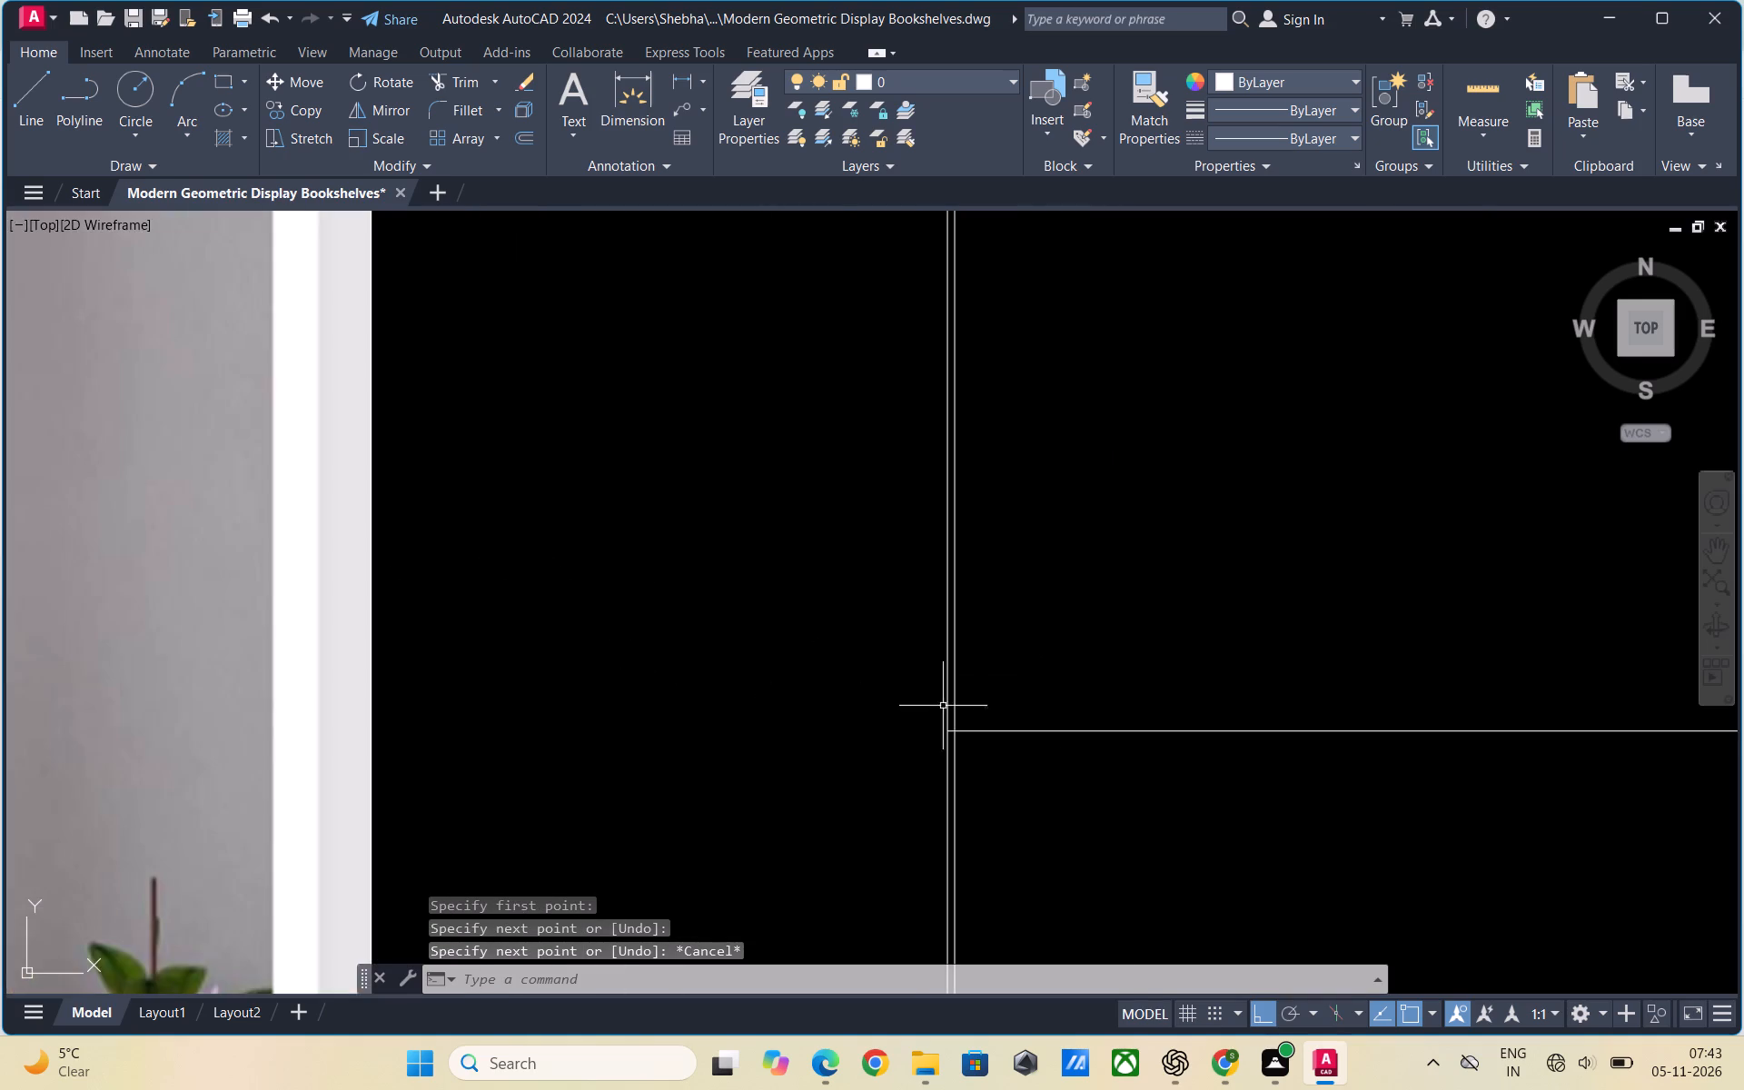
pyautogui.scroll(2, 1020, 716)
pyautogui.scroll(2, 858, 754)
pyautogui.write('TR')
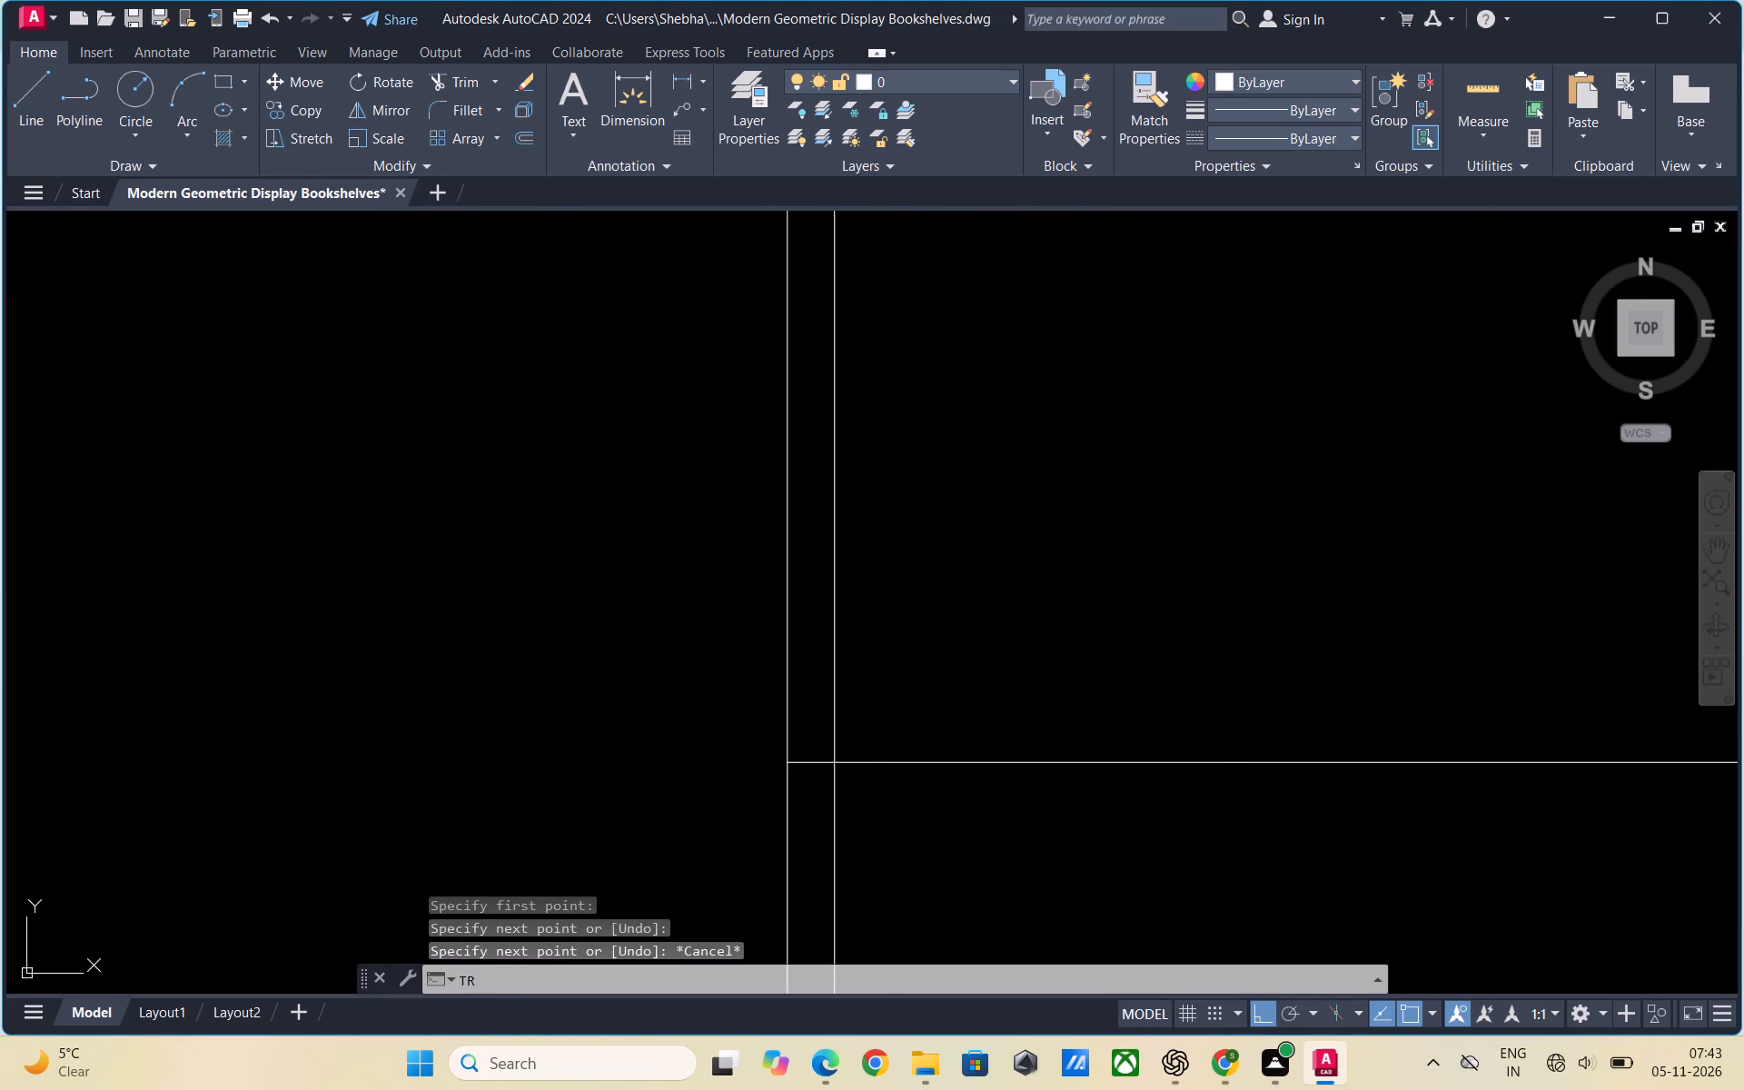
pyautogui.press('Return')
pyautogui.press('Return')
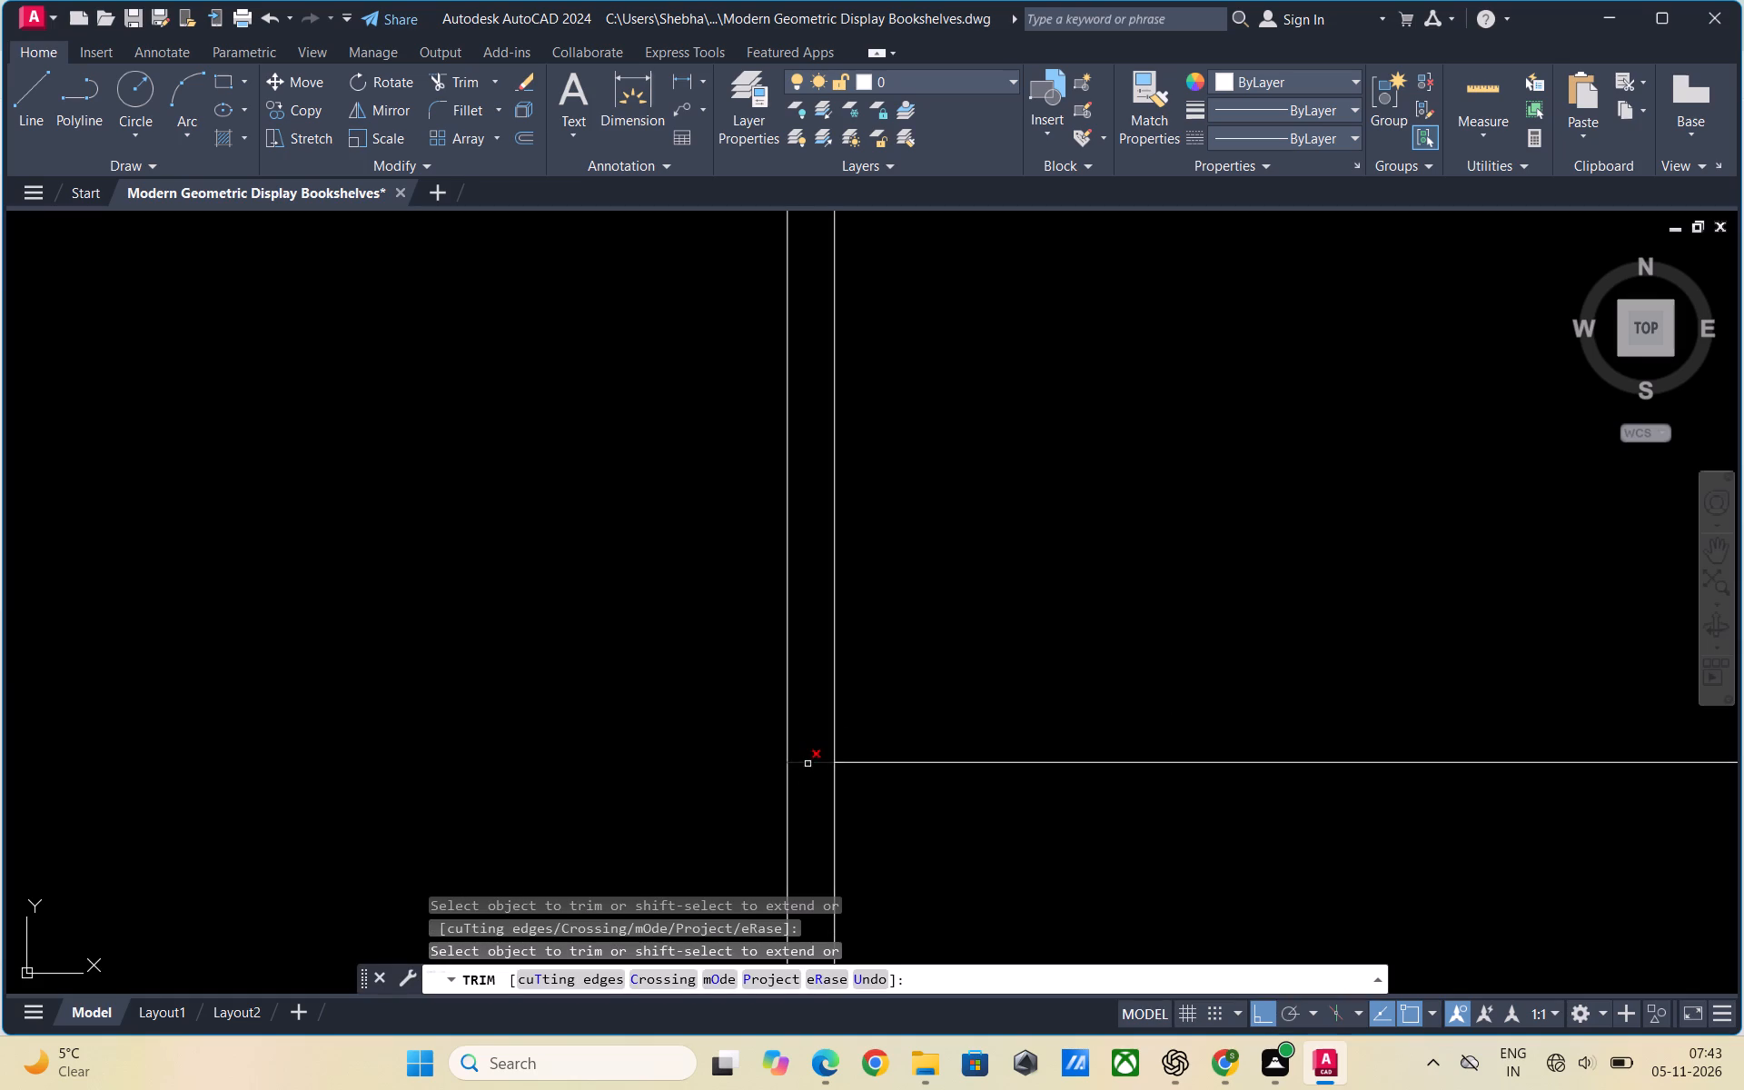
pyautogui.click(808, 761)
pyautogui.press('Escape')
pyautogui.scroll(-4, 580, 616)
pyautogui.scroll(-1, 784, 754)
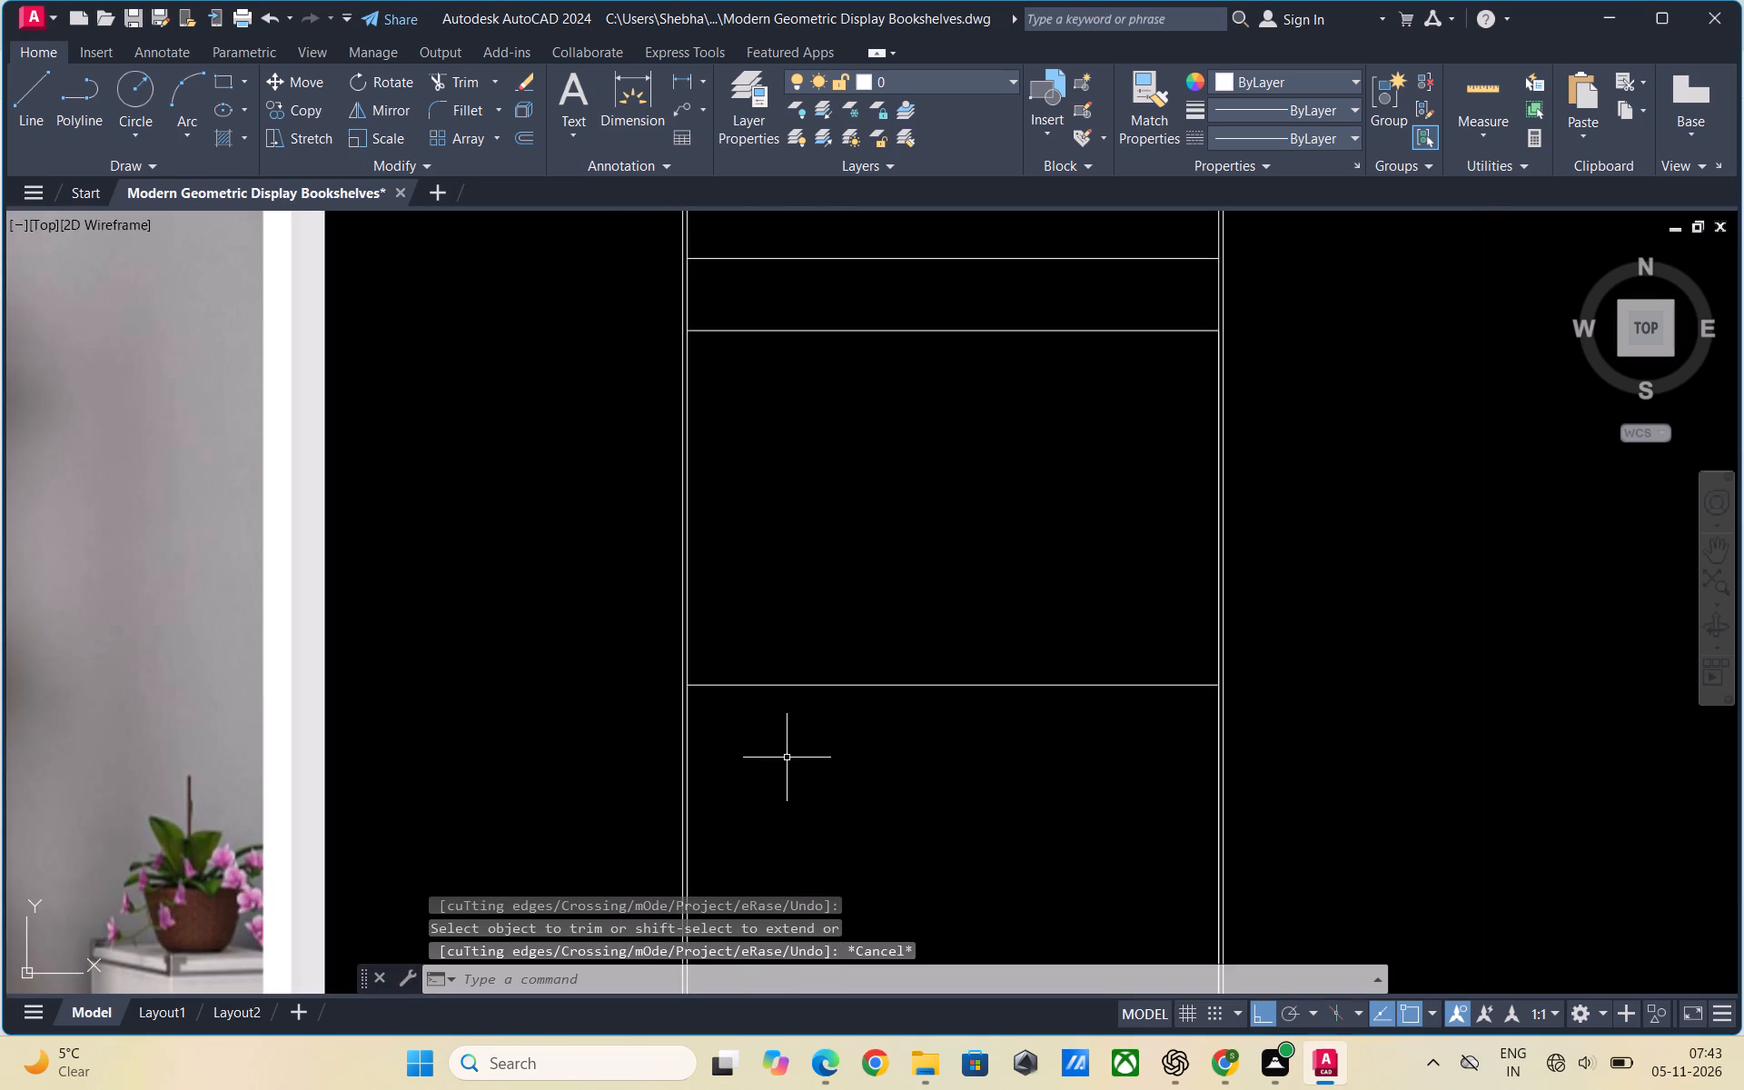
# Compare the frame's shelf divisions with the two reference bookshelf images beside it.
pyautogui.scroll(-1, 884, 758)
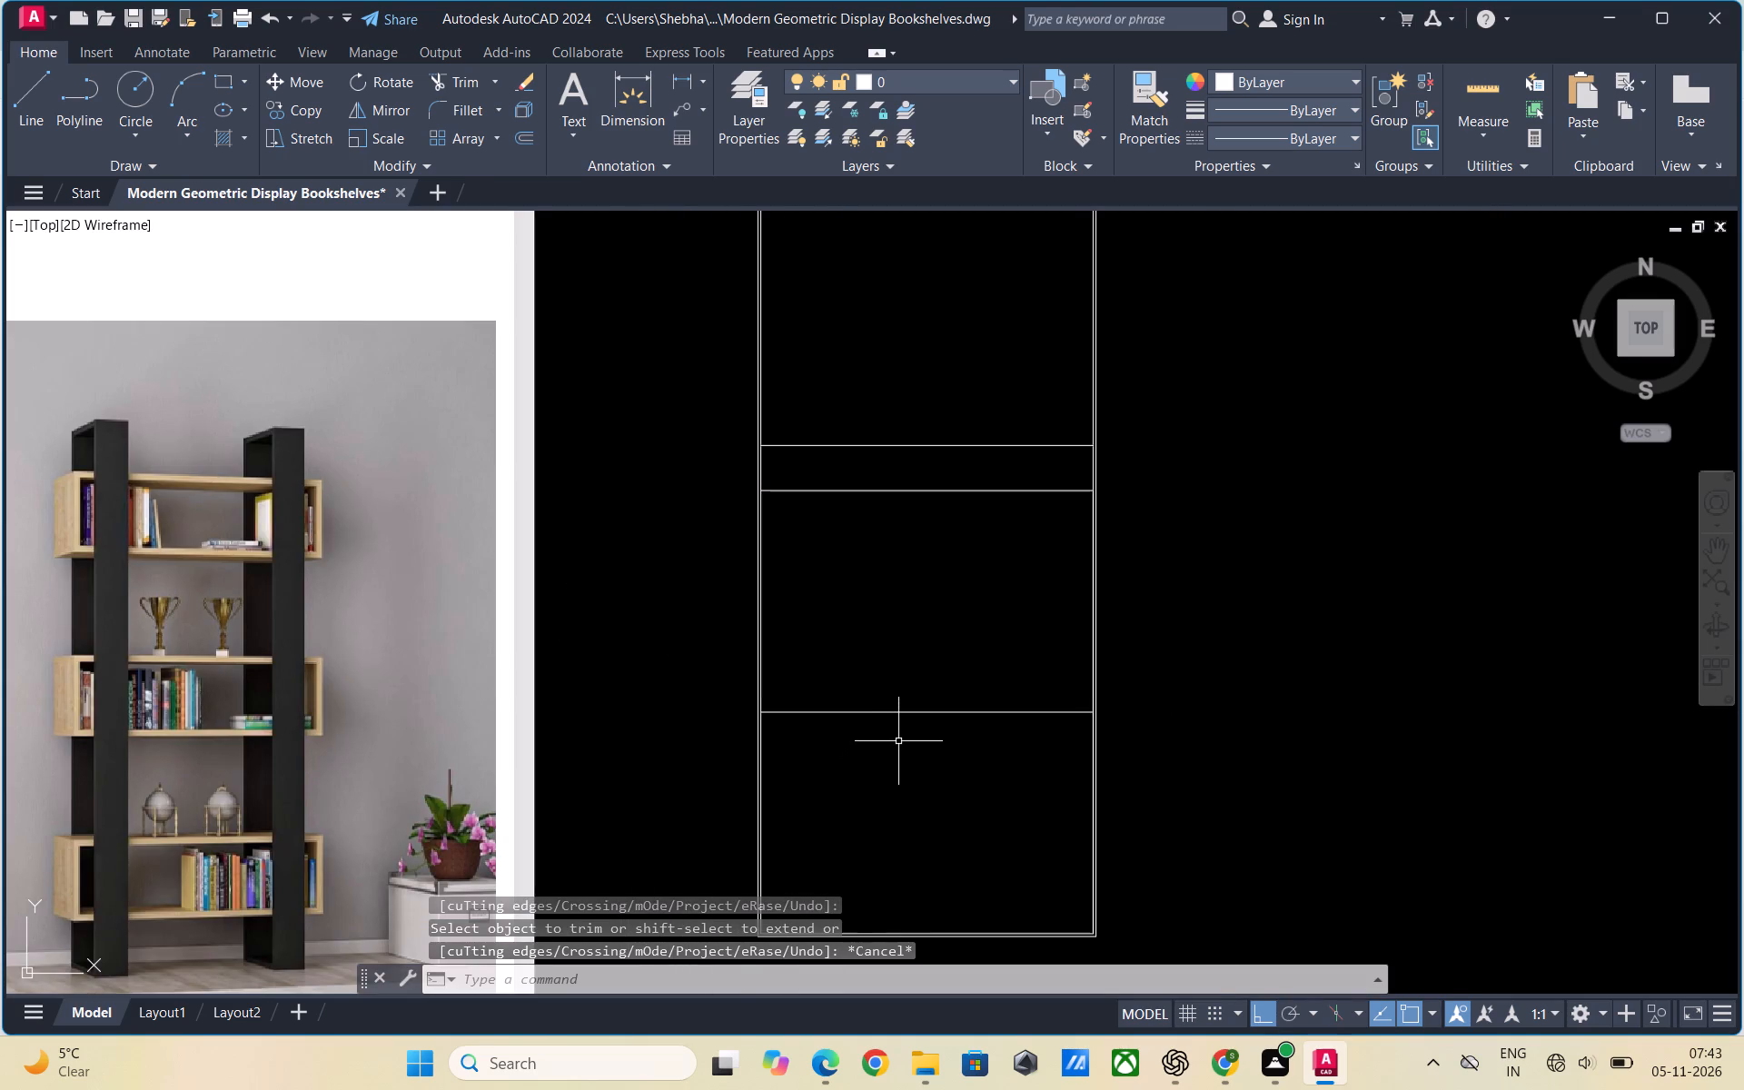
pyautogui.scroll(-1, 1280, 708)
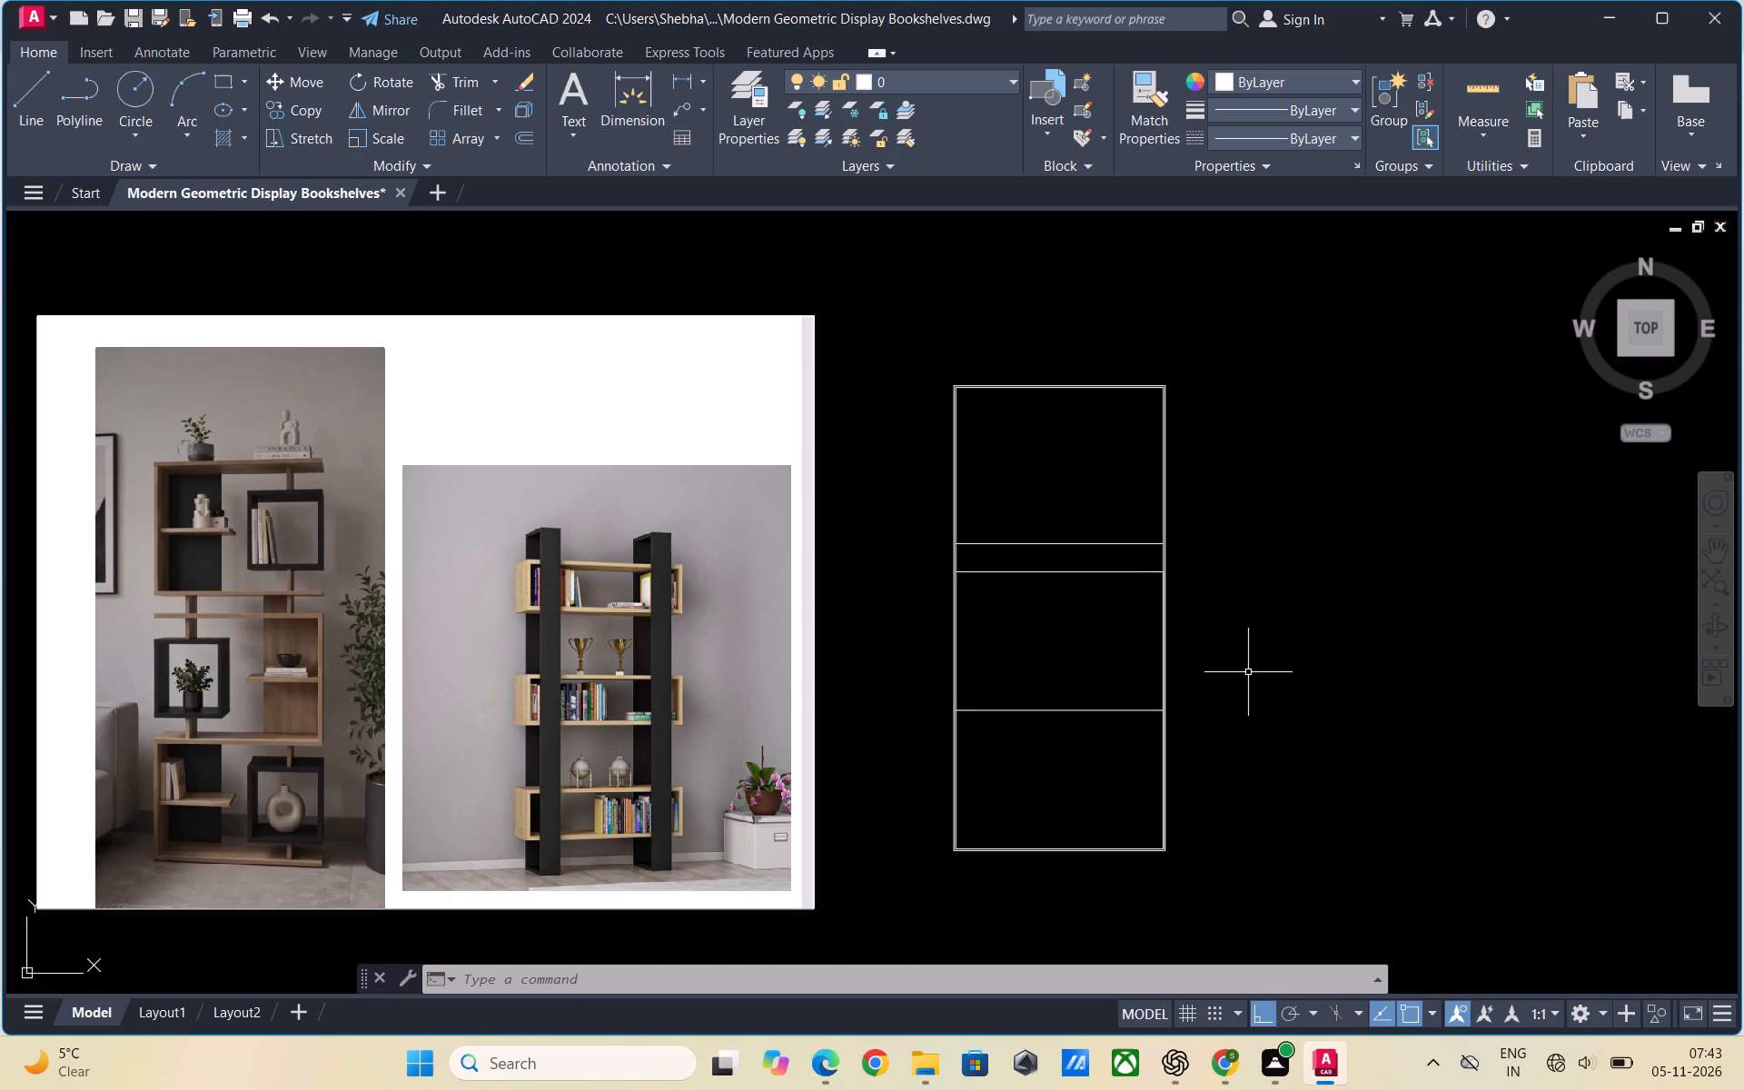
pyautogui.scroll(3, 965, 427)
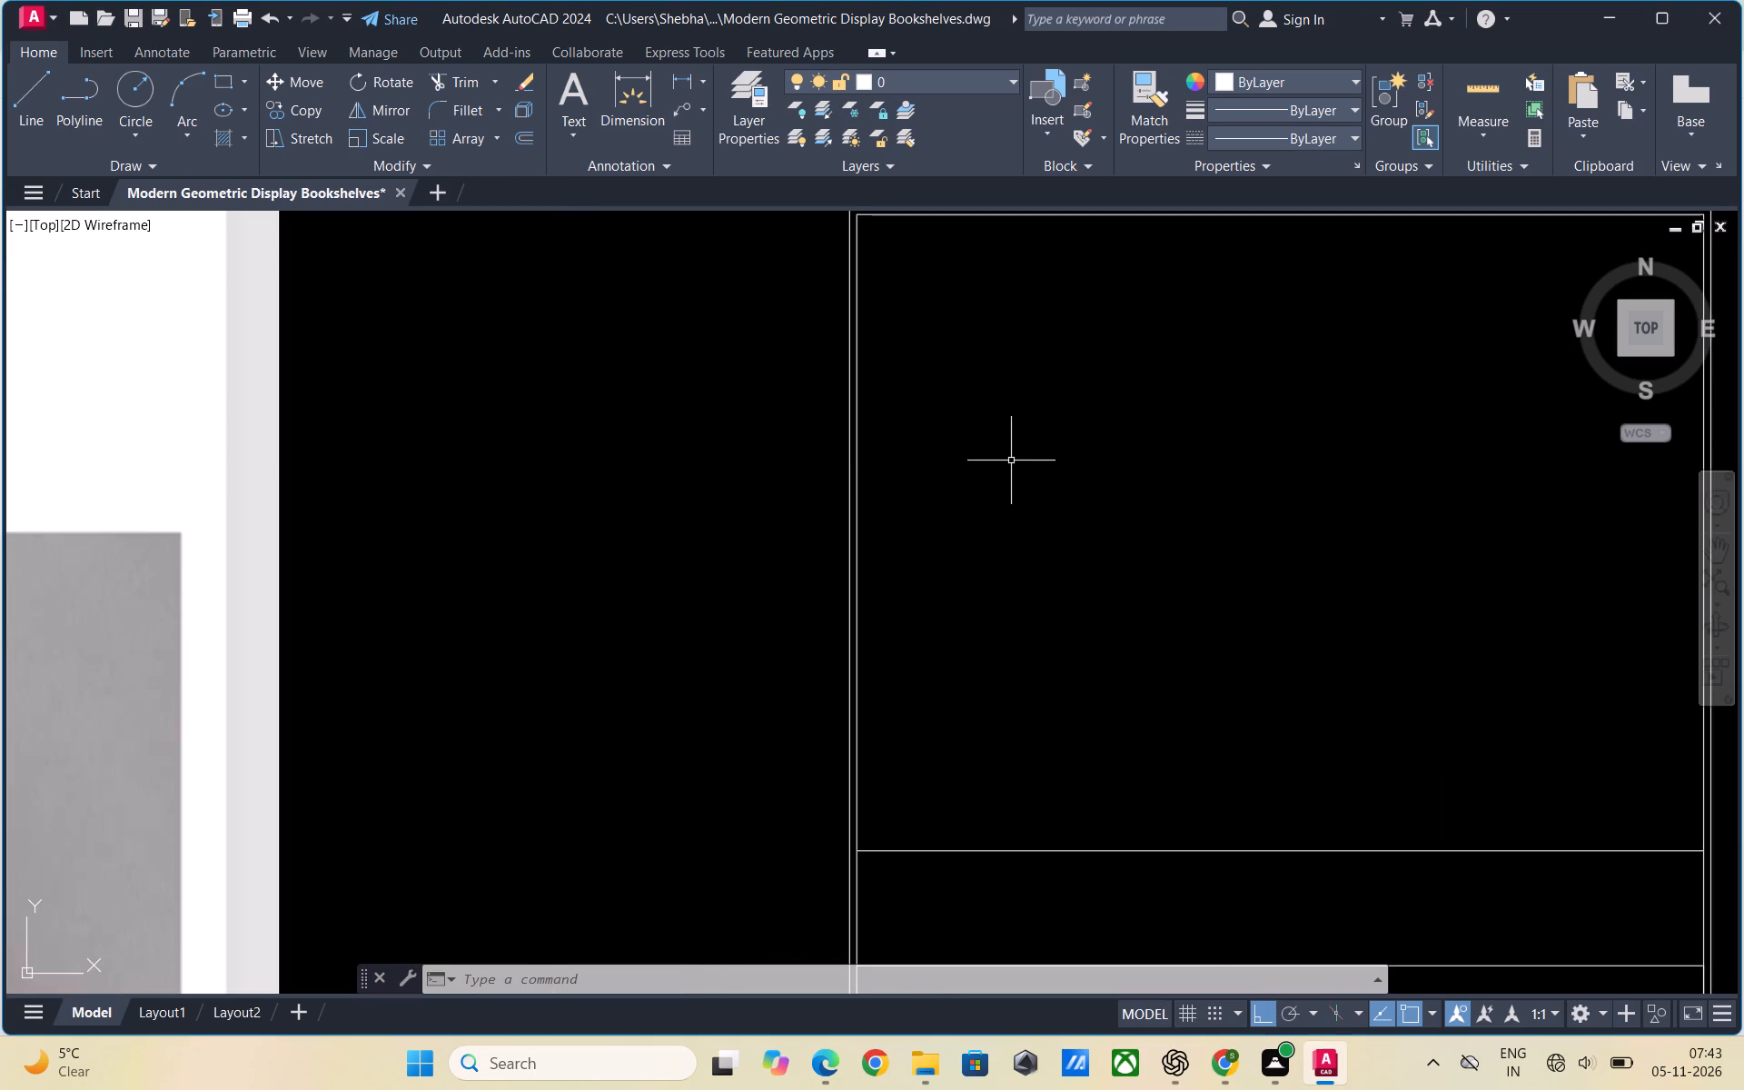
pyautogui.scroll(-1, 402, 460)
pyautogui.scroll(-2, 819, 457)
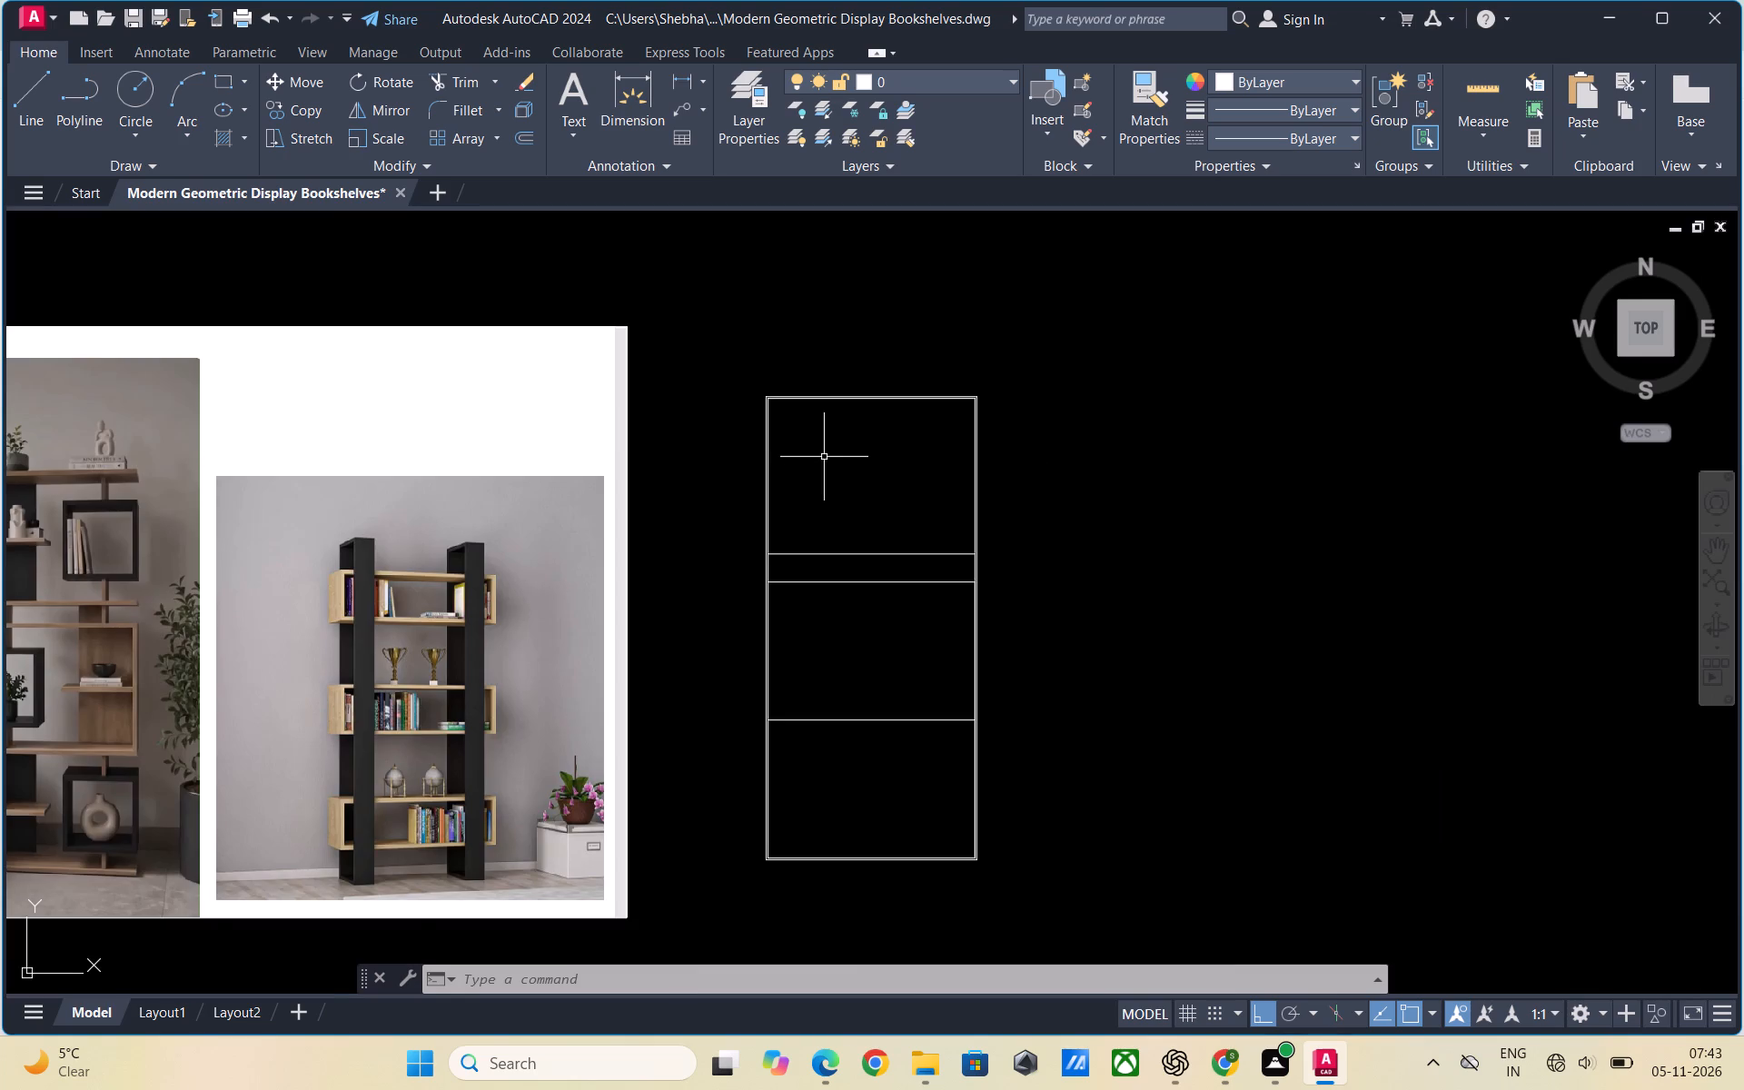
pyautogui.scroll(-1, 830, 457)
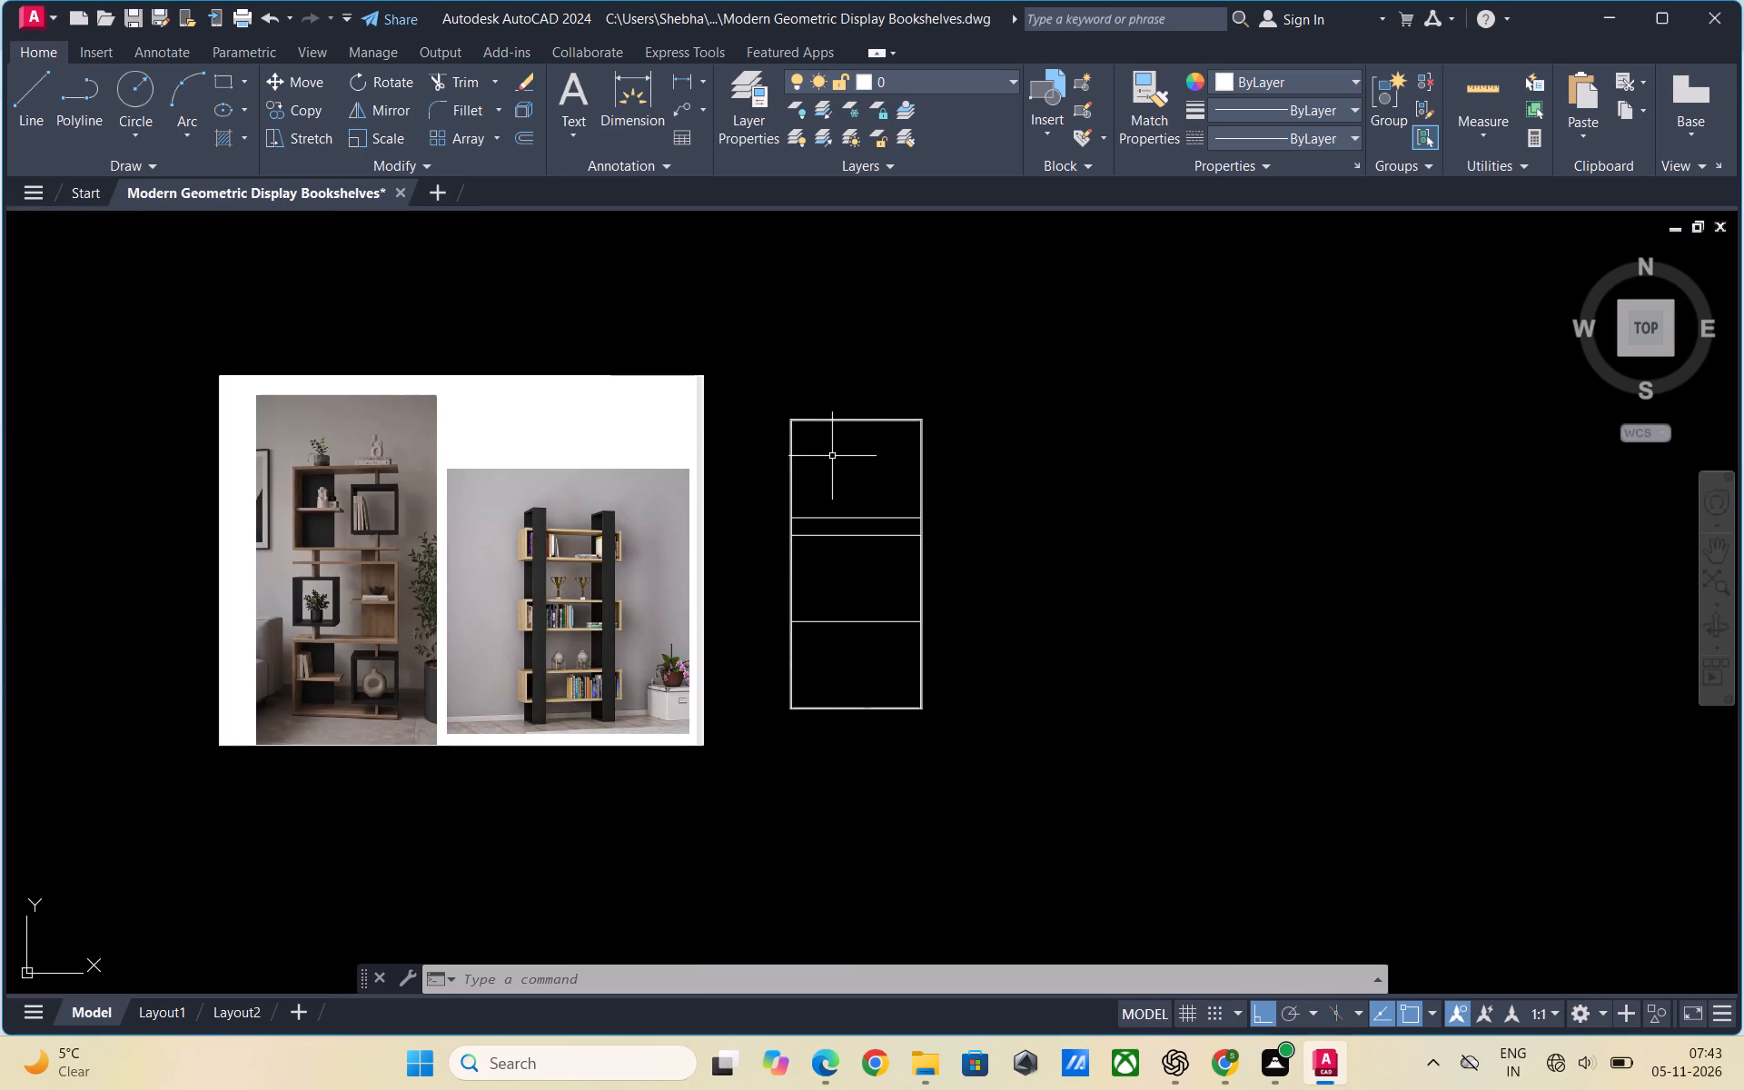
pyautogui.scroll(1, 834, 569)
pyautogui.scroll(1, 815, 483)
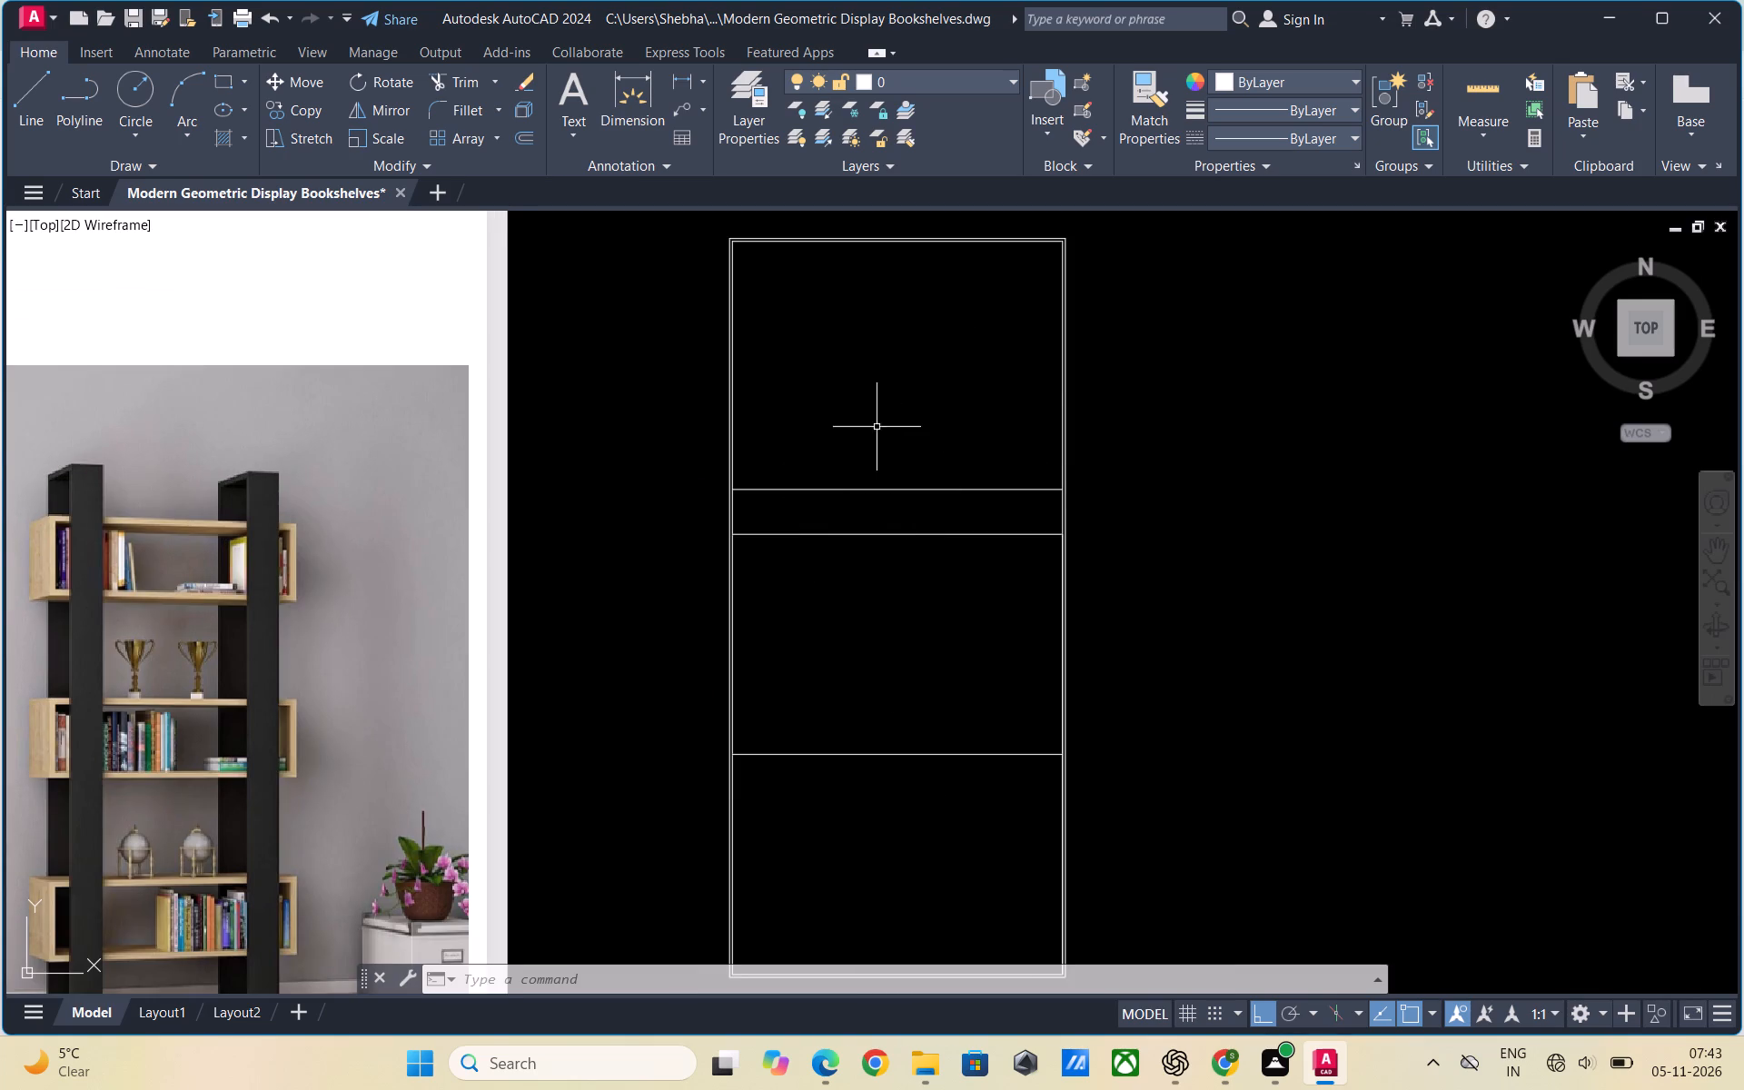
pyautogui.scroll(-1, 870, 422)
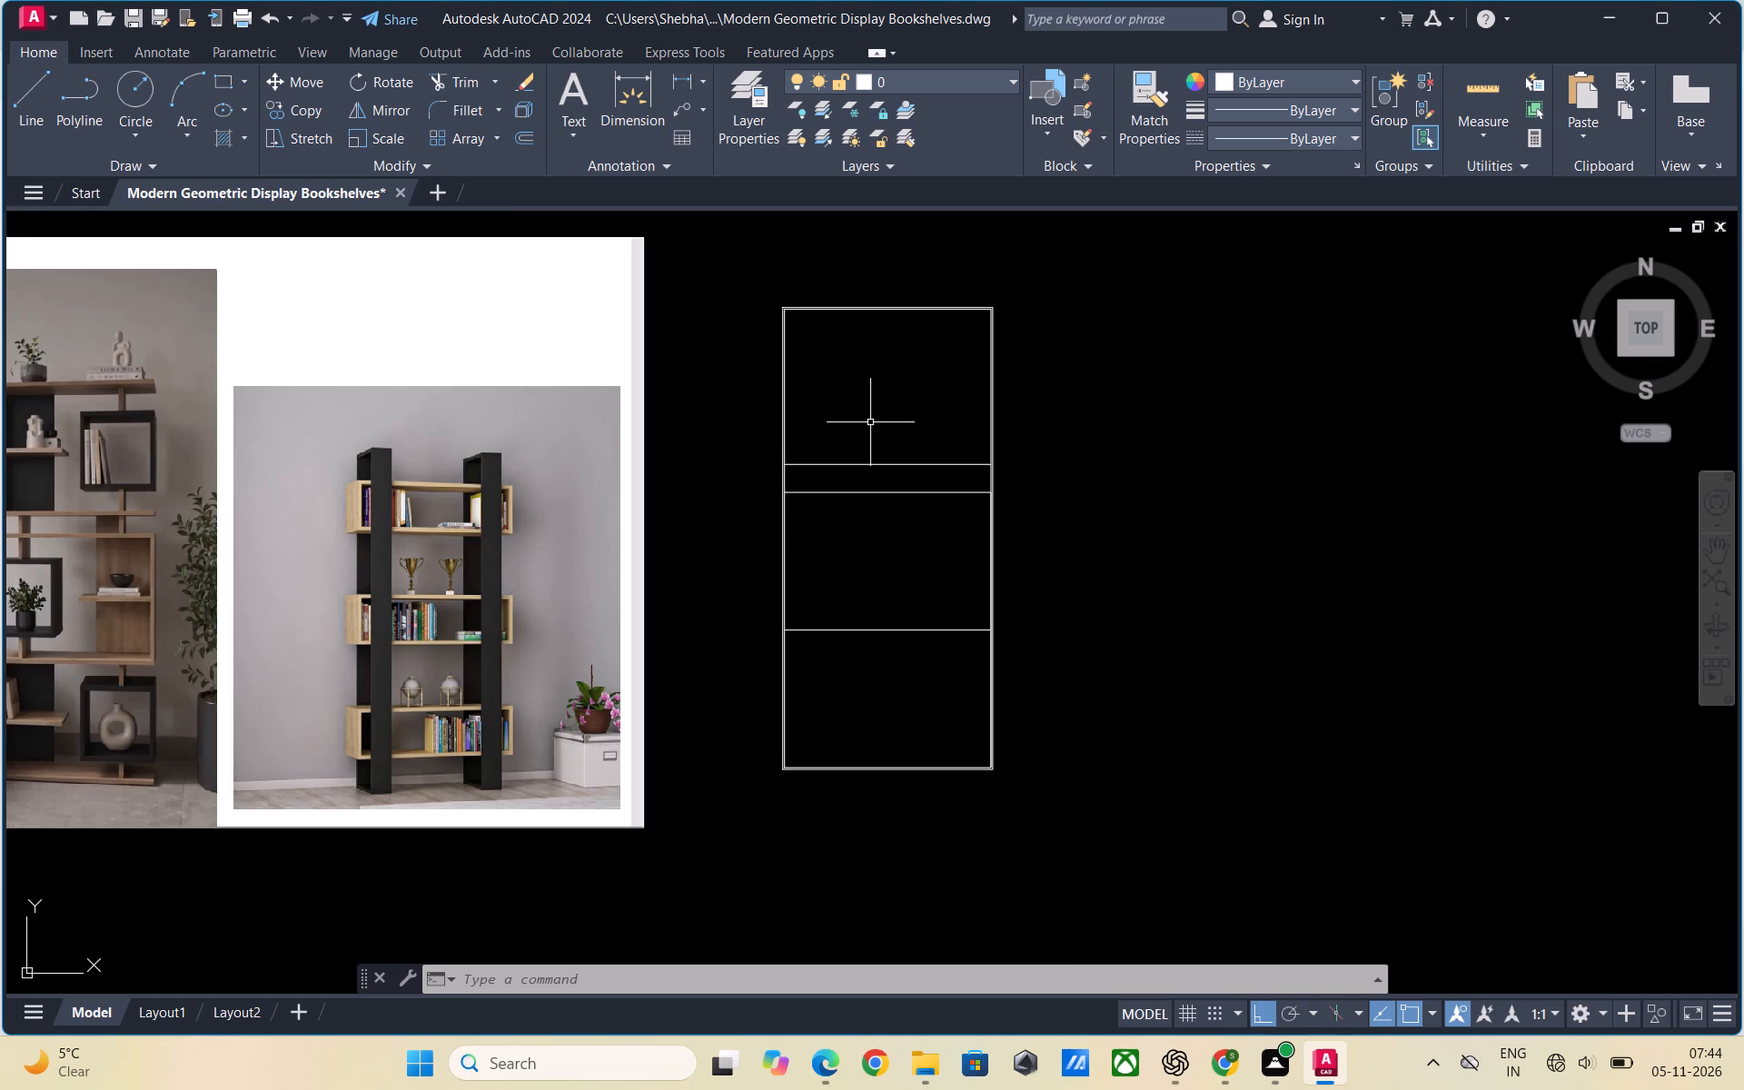
# Offset the upper two horizontal shelf lines upward by 0.5" to give those shelves thickness.
pyautogui.scroll(3, 870, 422)
pyautogui.press('o')
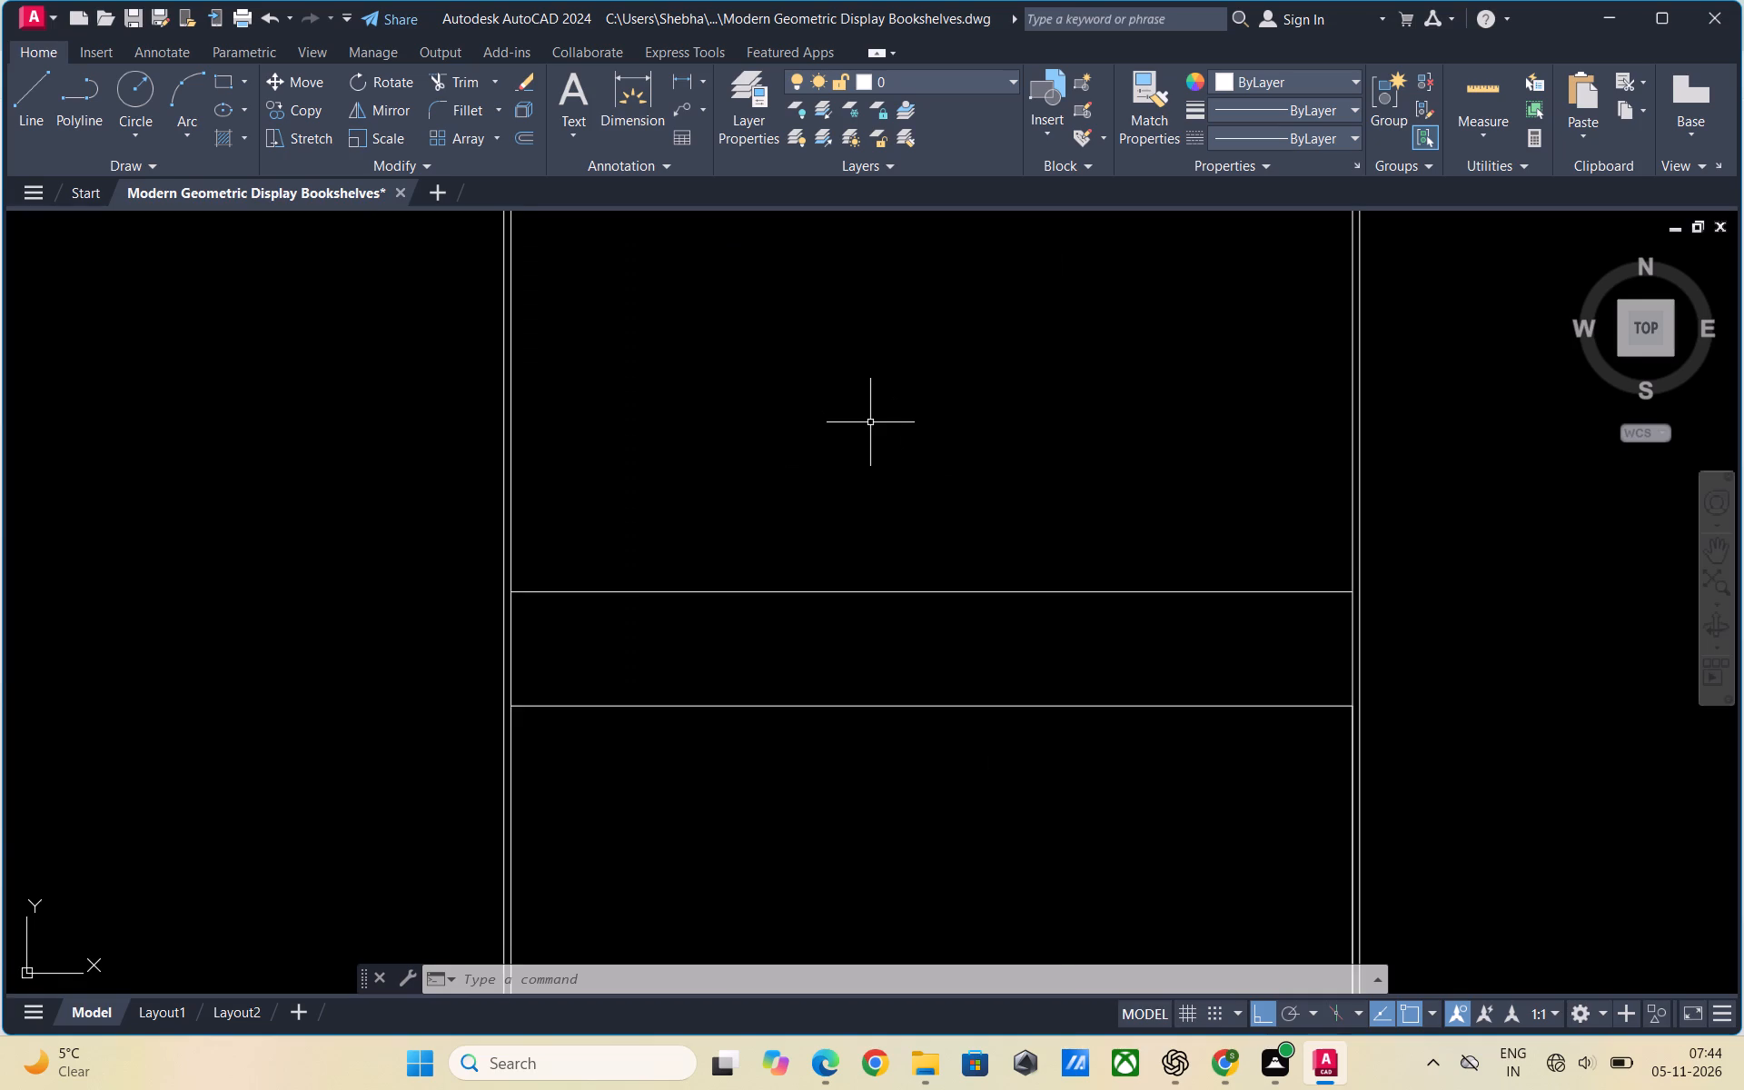
pyautogui.press('Return')
pyautogui.write('0.')
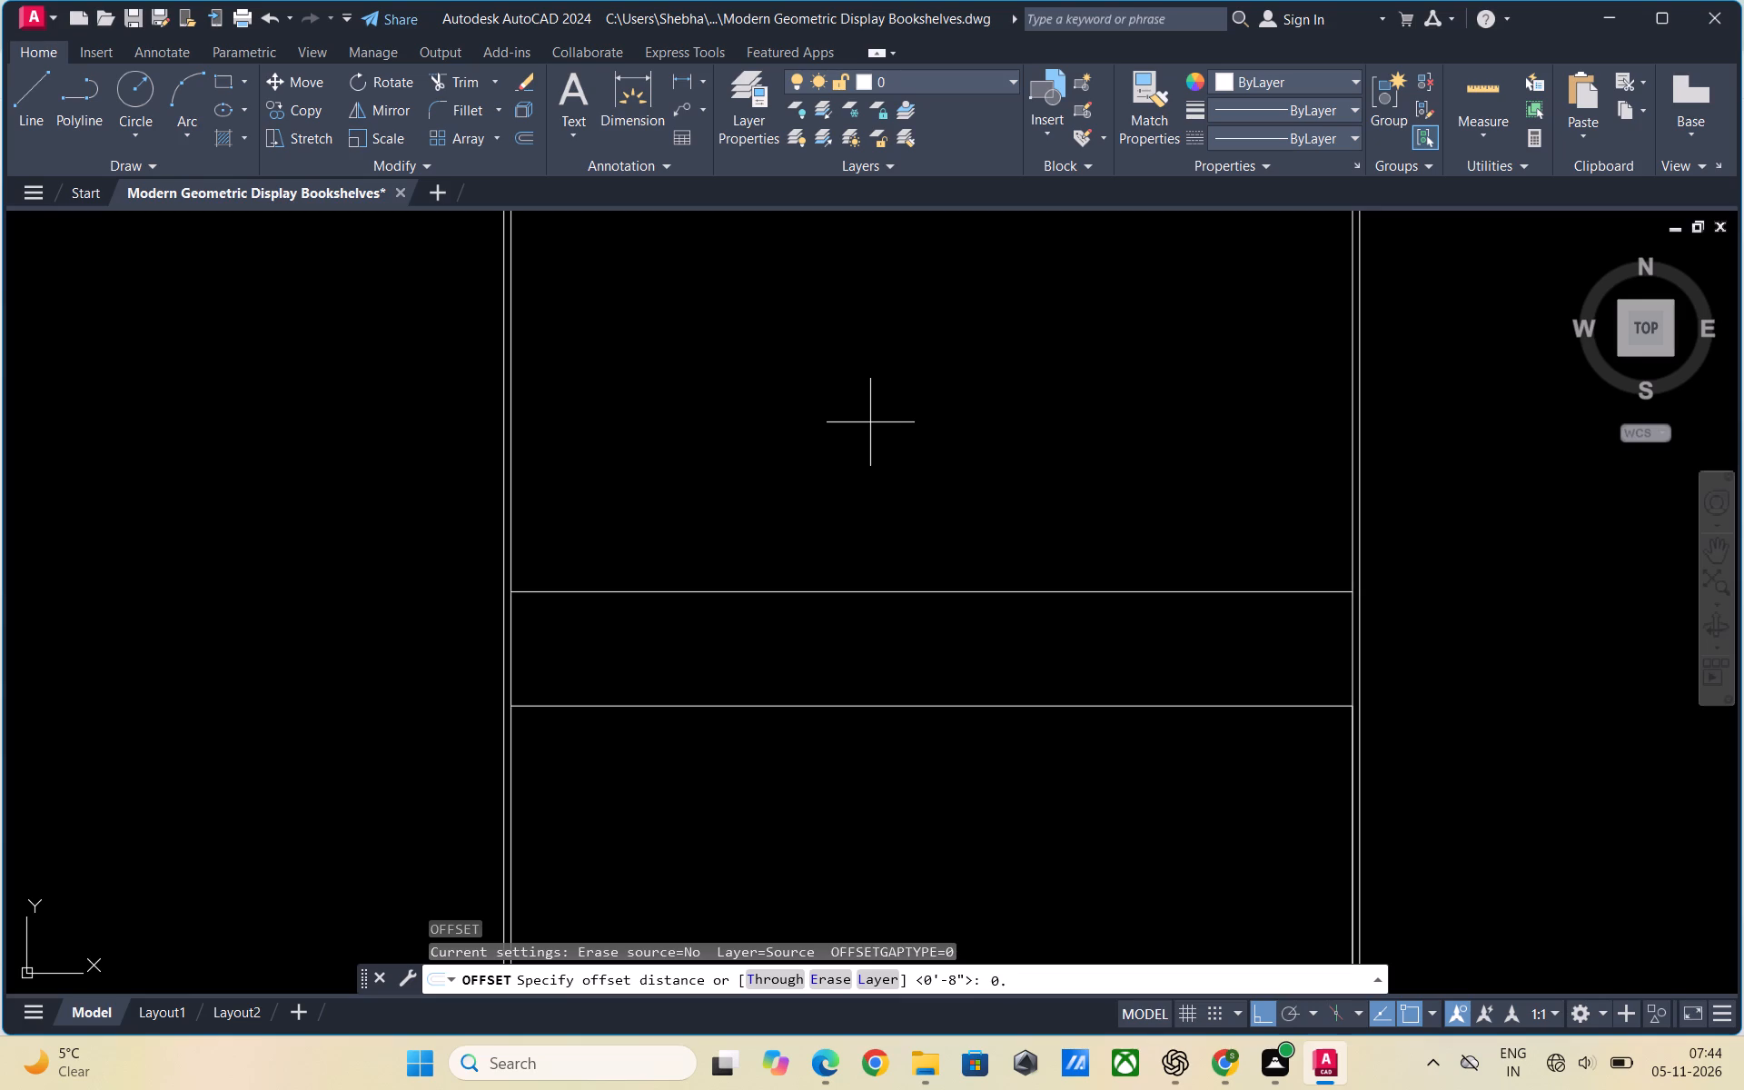
pyautogui.write('5"')
pyautogui.press('Return')
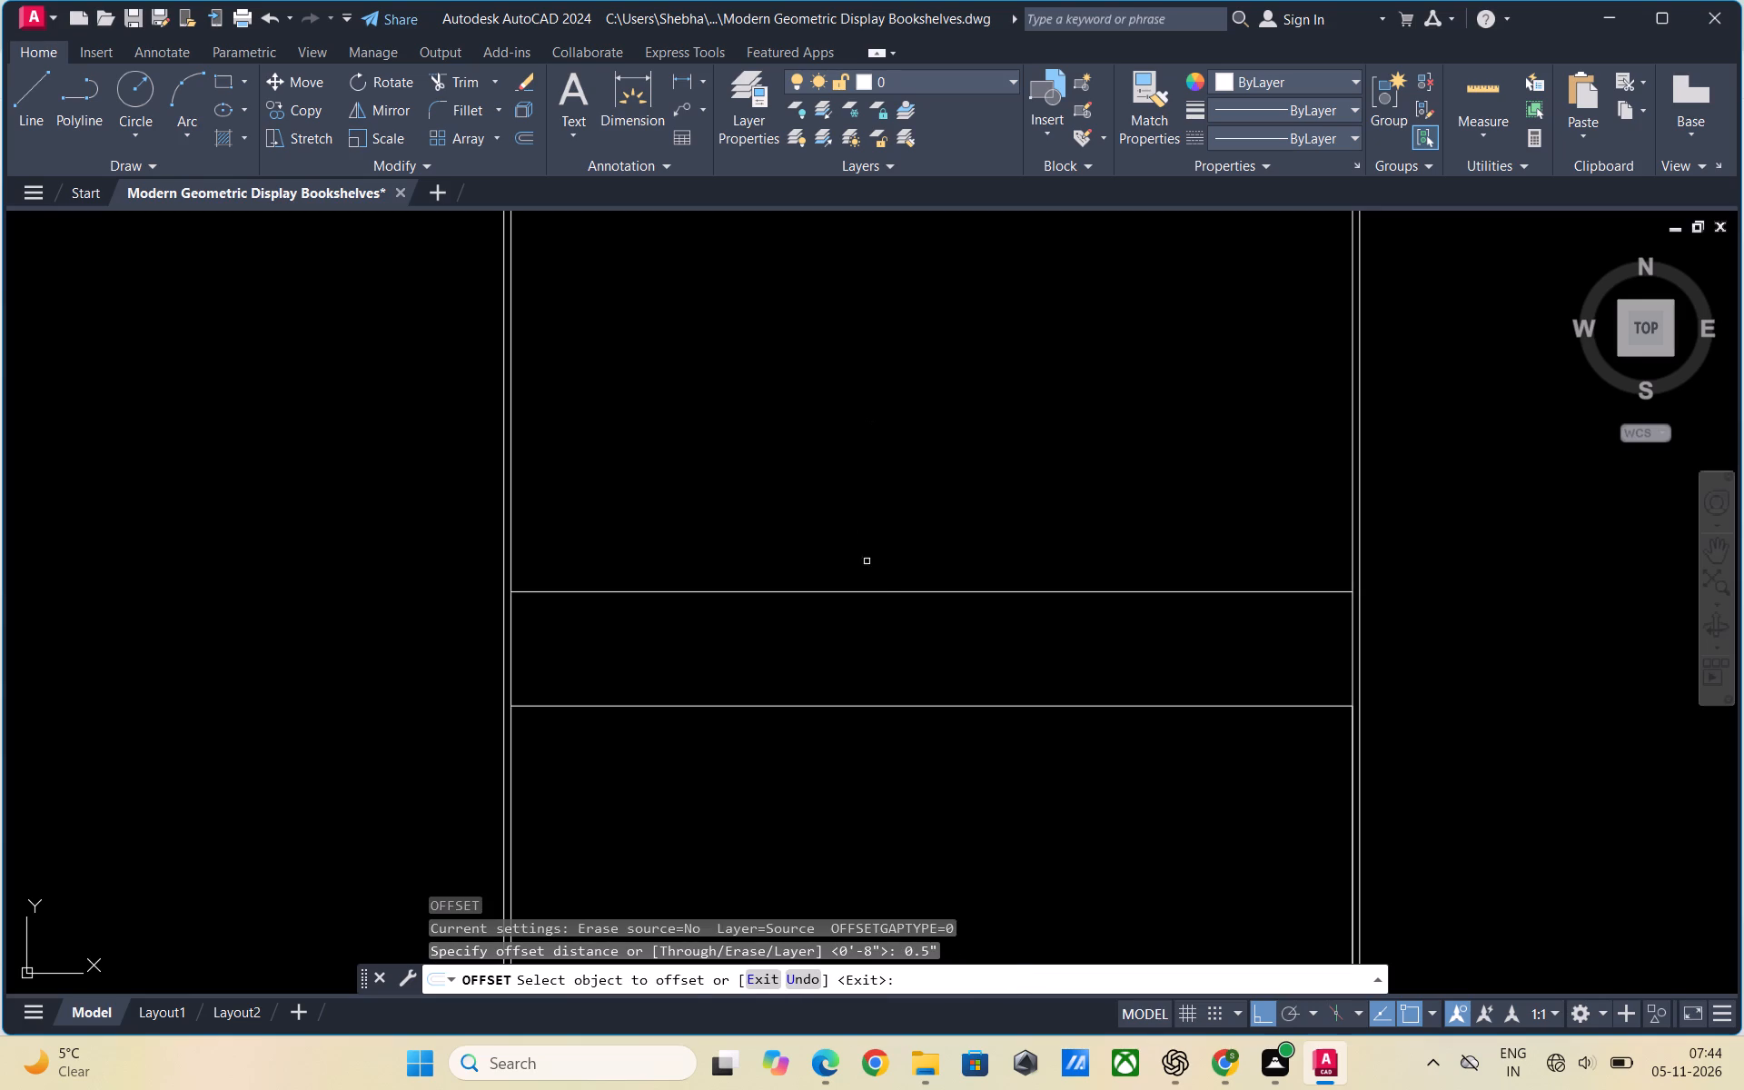
pyautogui.click(883, 593)
pyautogui.click(887, 561)
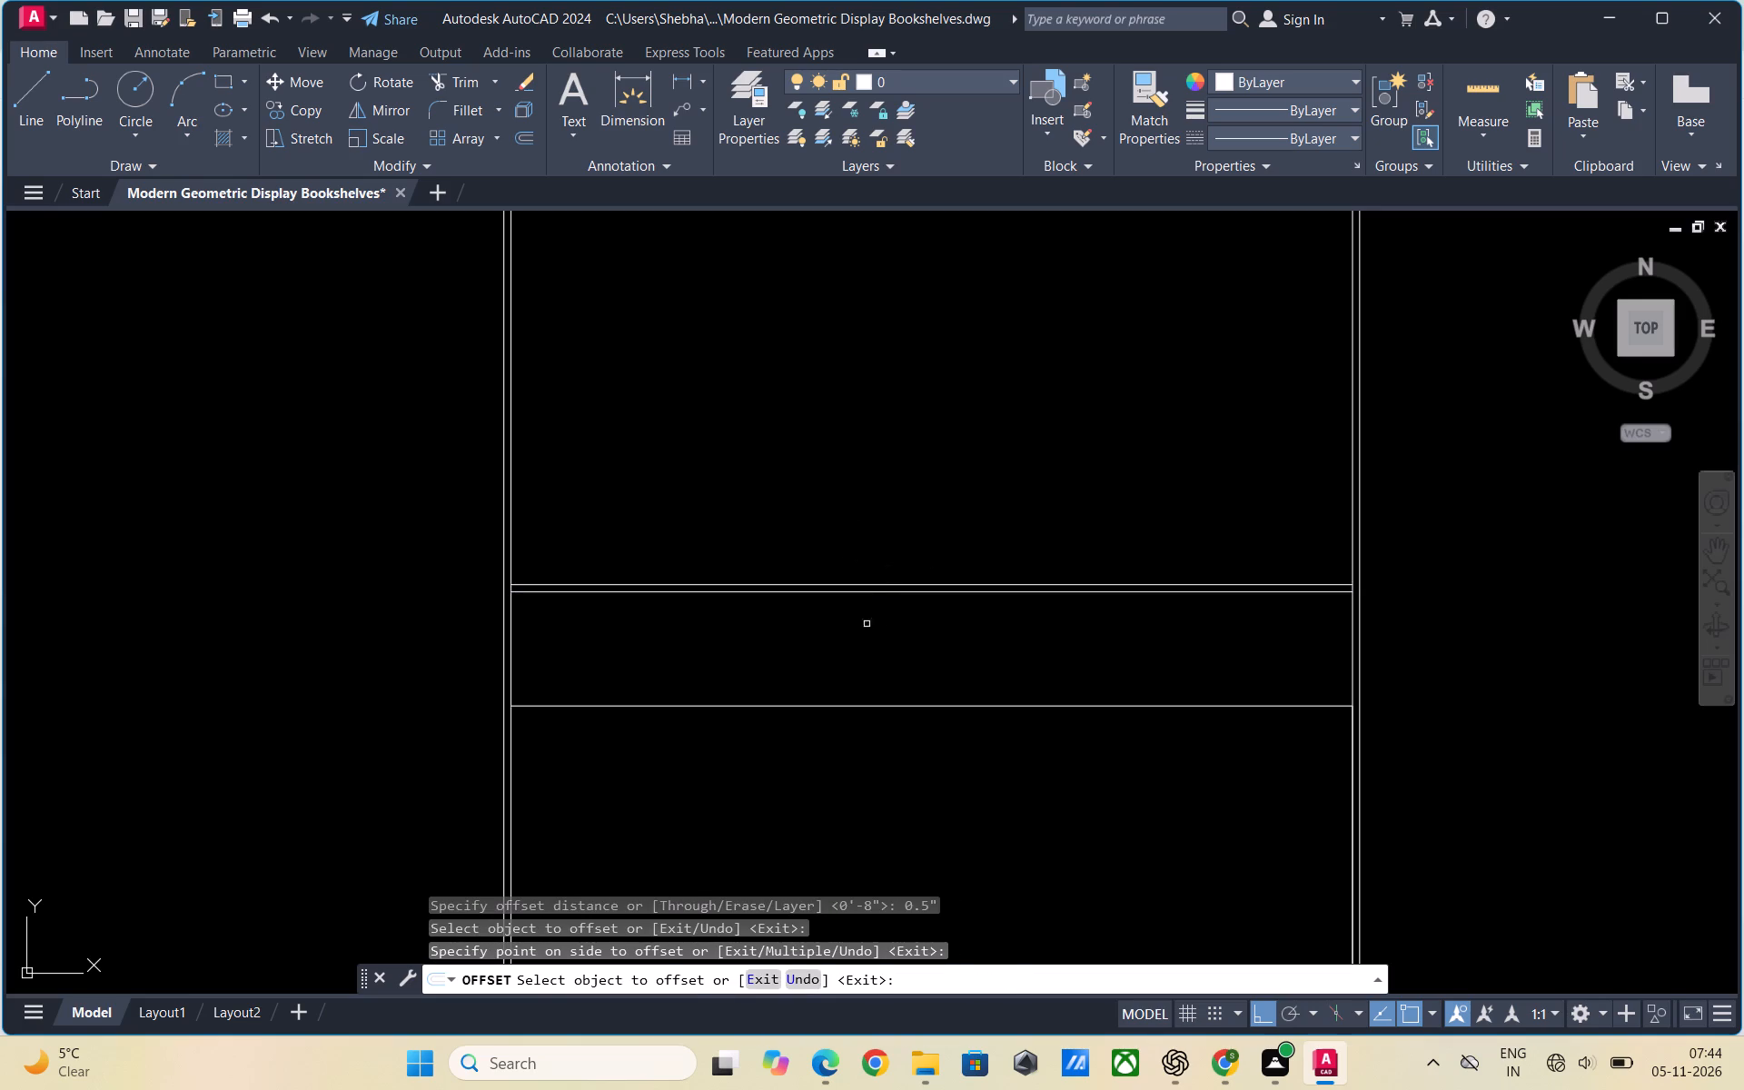
pyautogui.click(840, 703)
pyautogui.click(844, 689)
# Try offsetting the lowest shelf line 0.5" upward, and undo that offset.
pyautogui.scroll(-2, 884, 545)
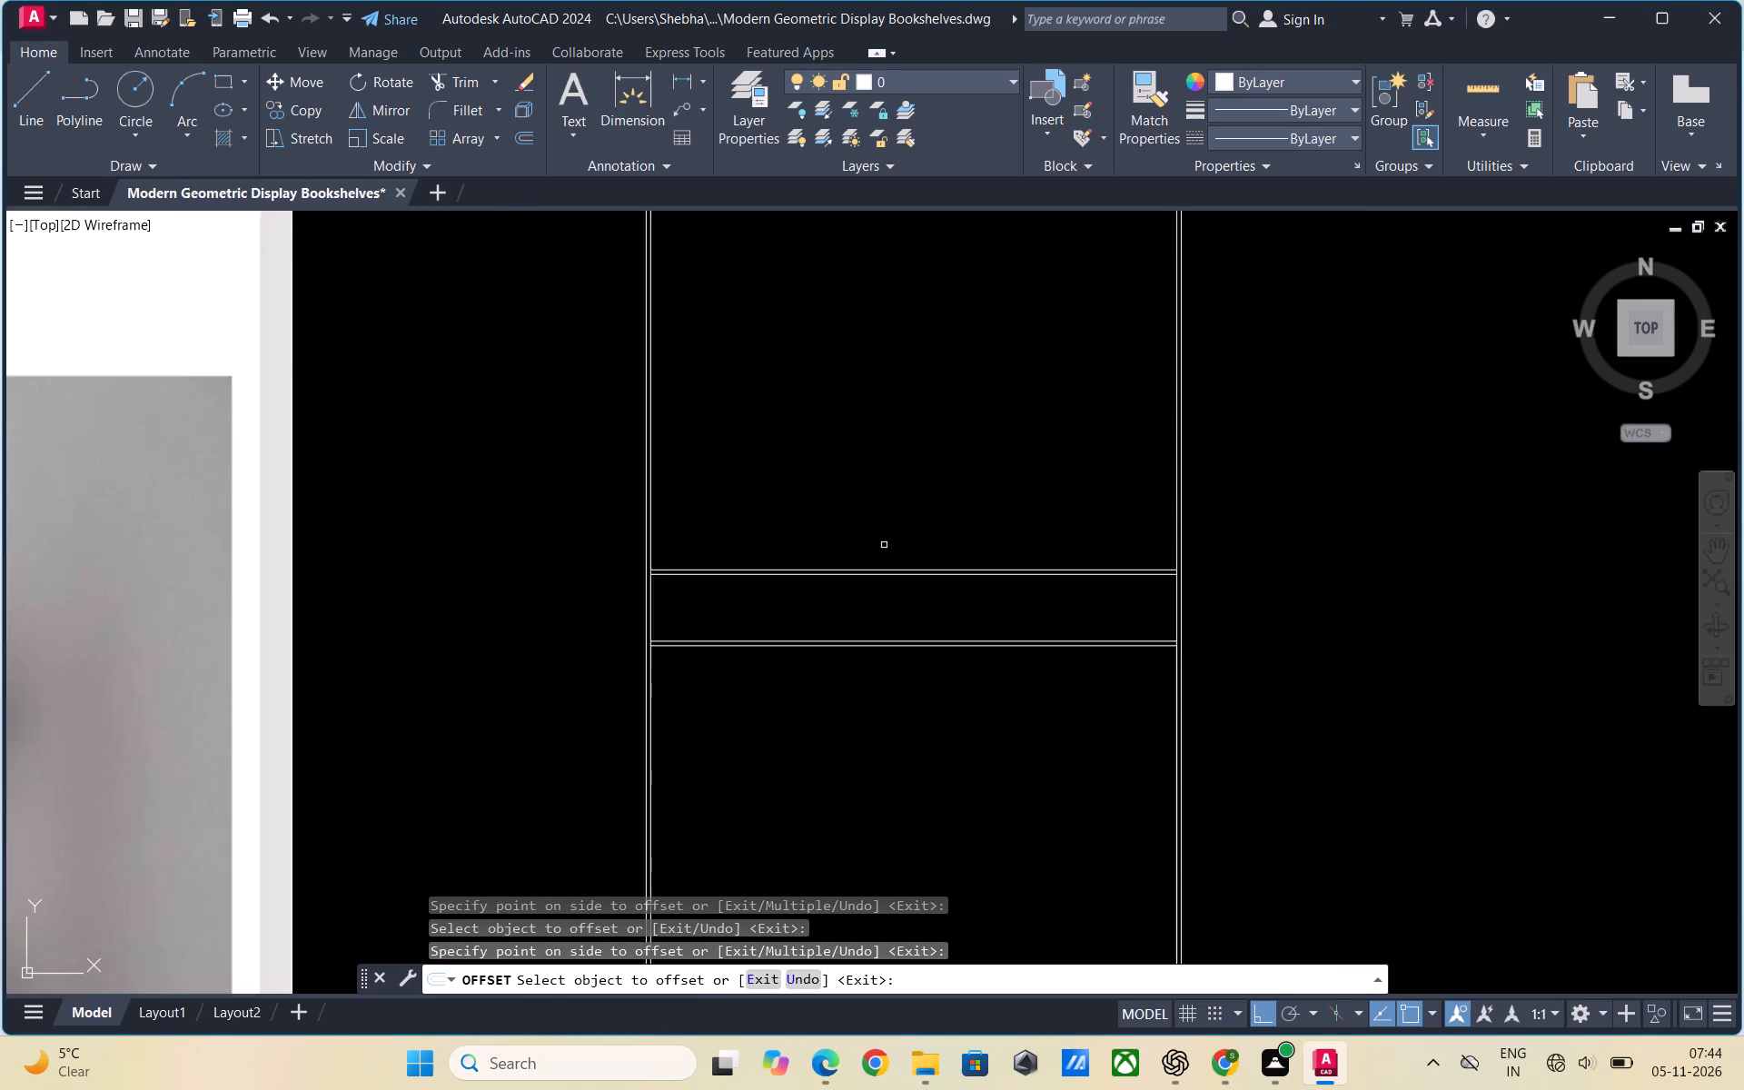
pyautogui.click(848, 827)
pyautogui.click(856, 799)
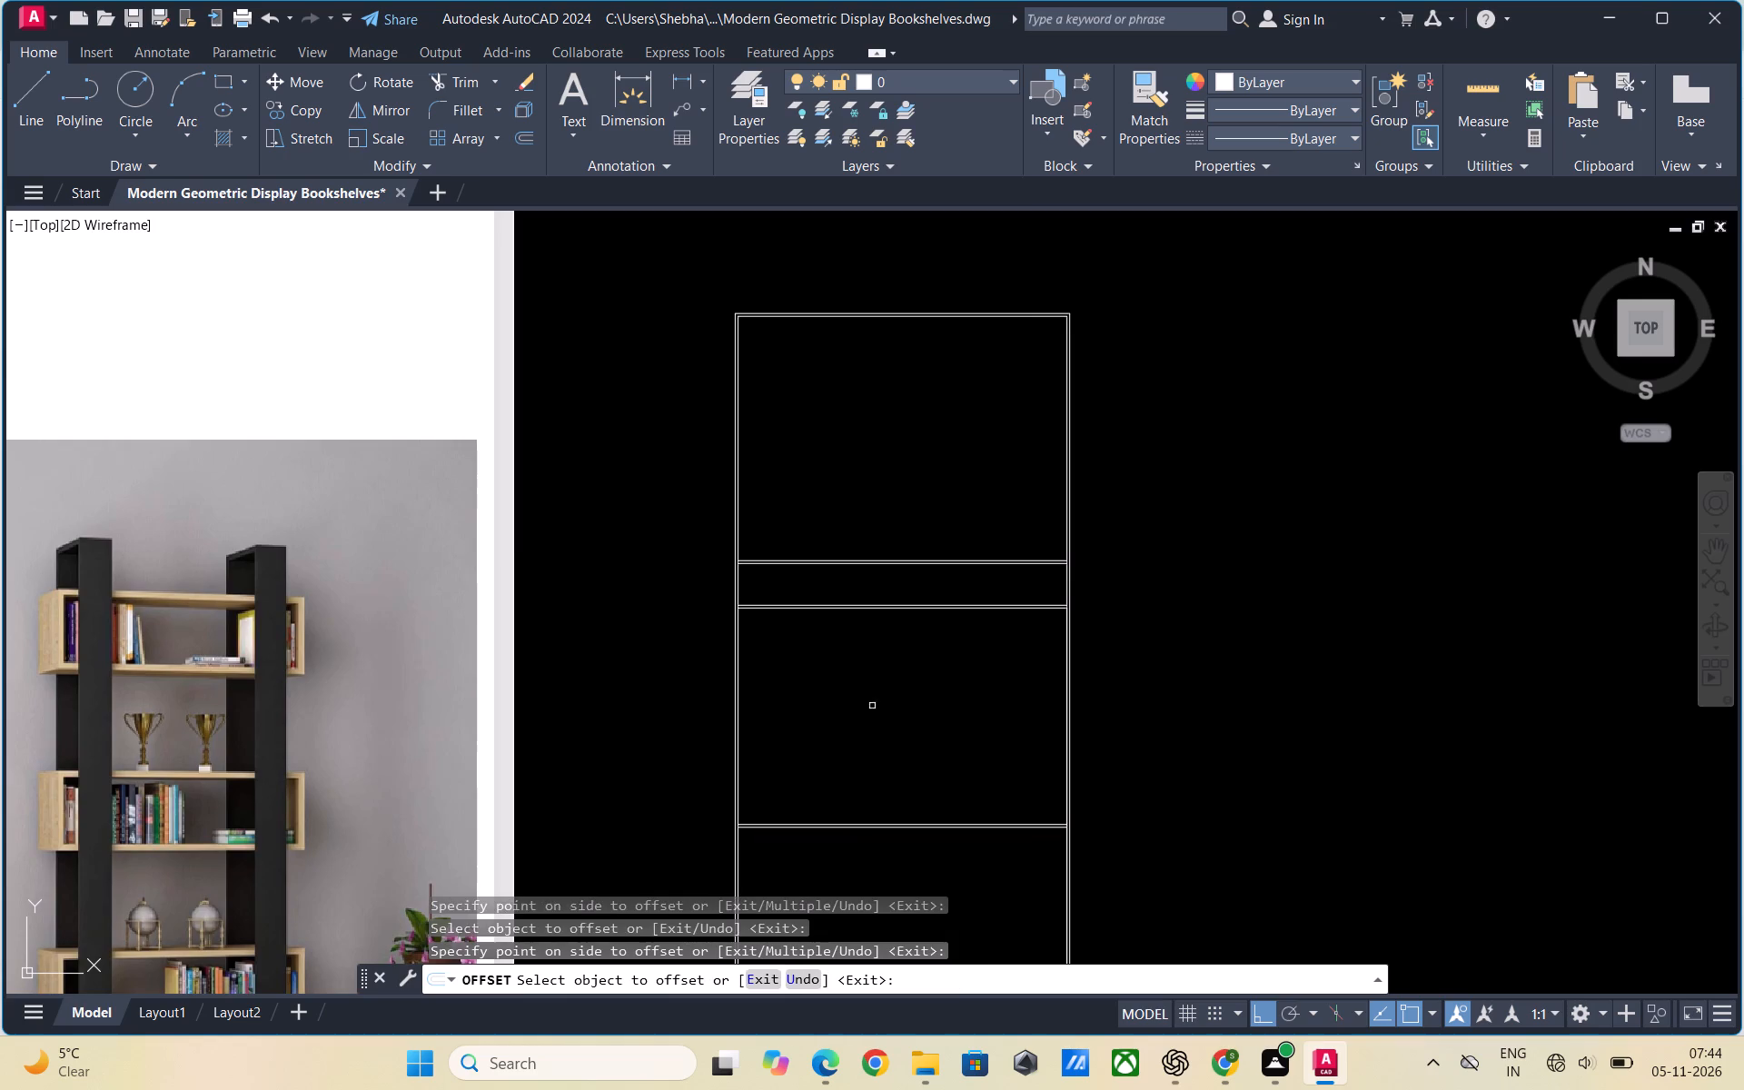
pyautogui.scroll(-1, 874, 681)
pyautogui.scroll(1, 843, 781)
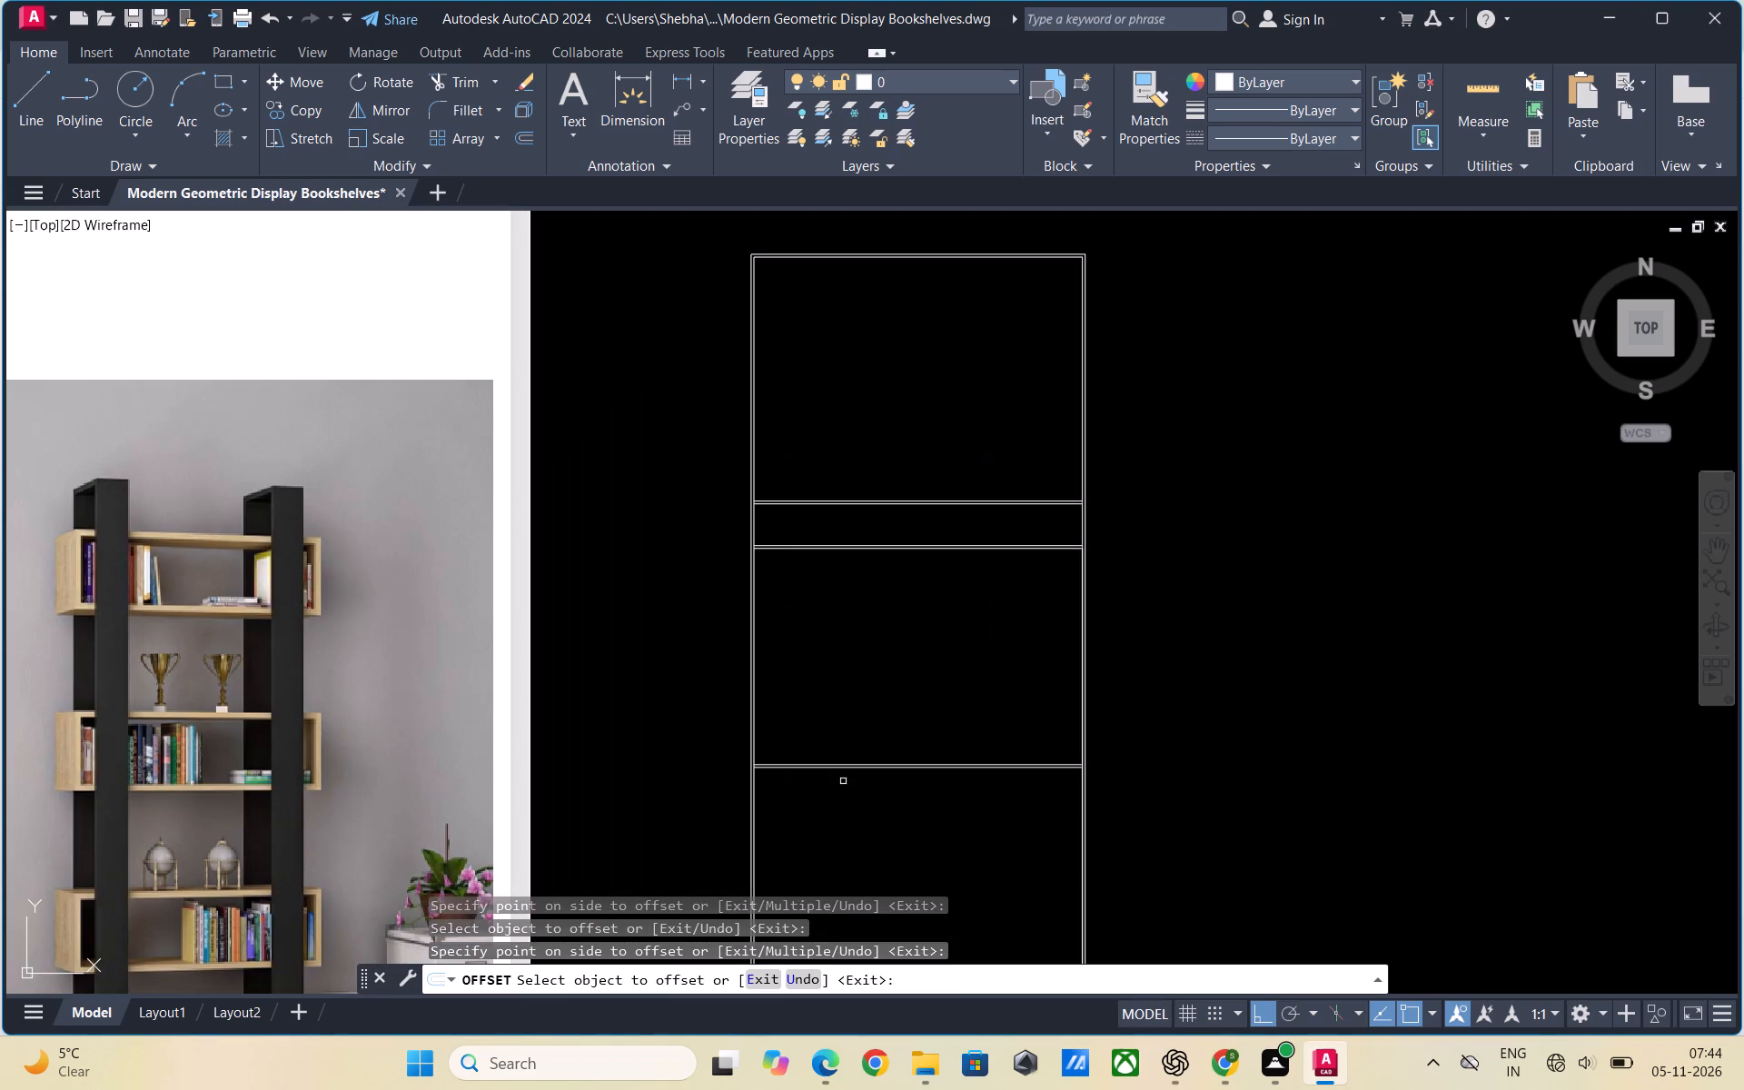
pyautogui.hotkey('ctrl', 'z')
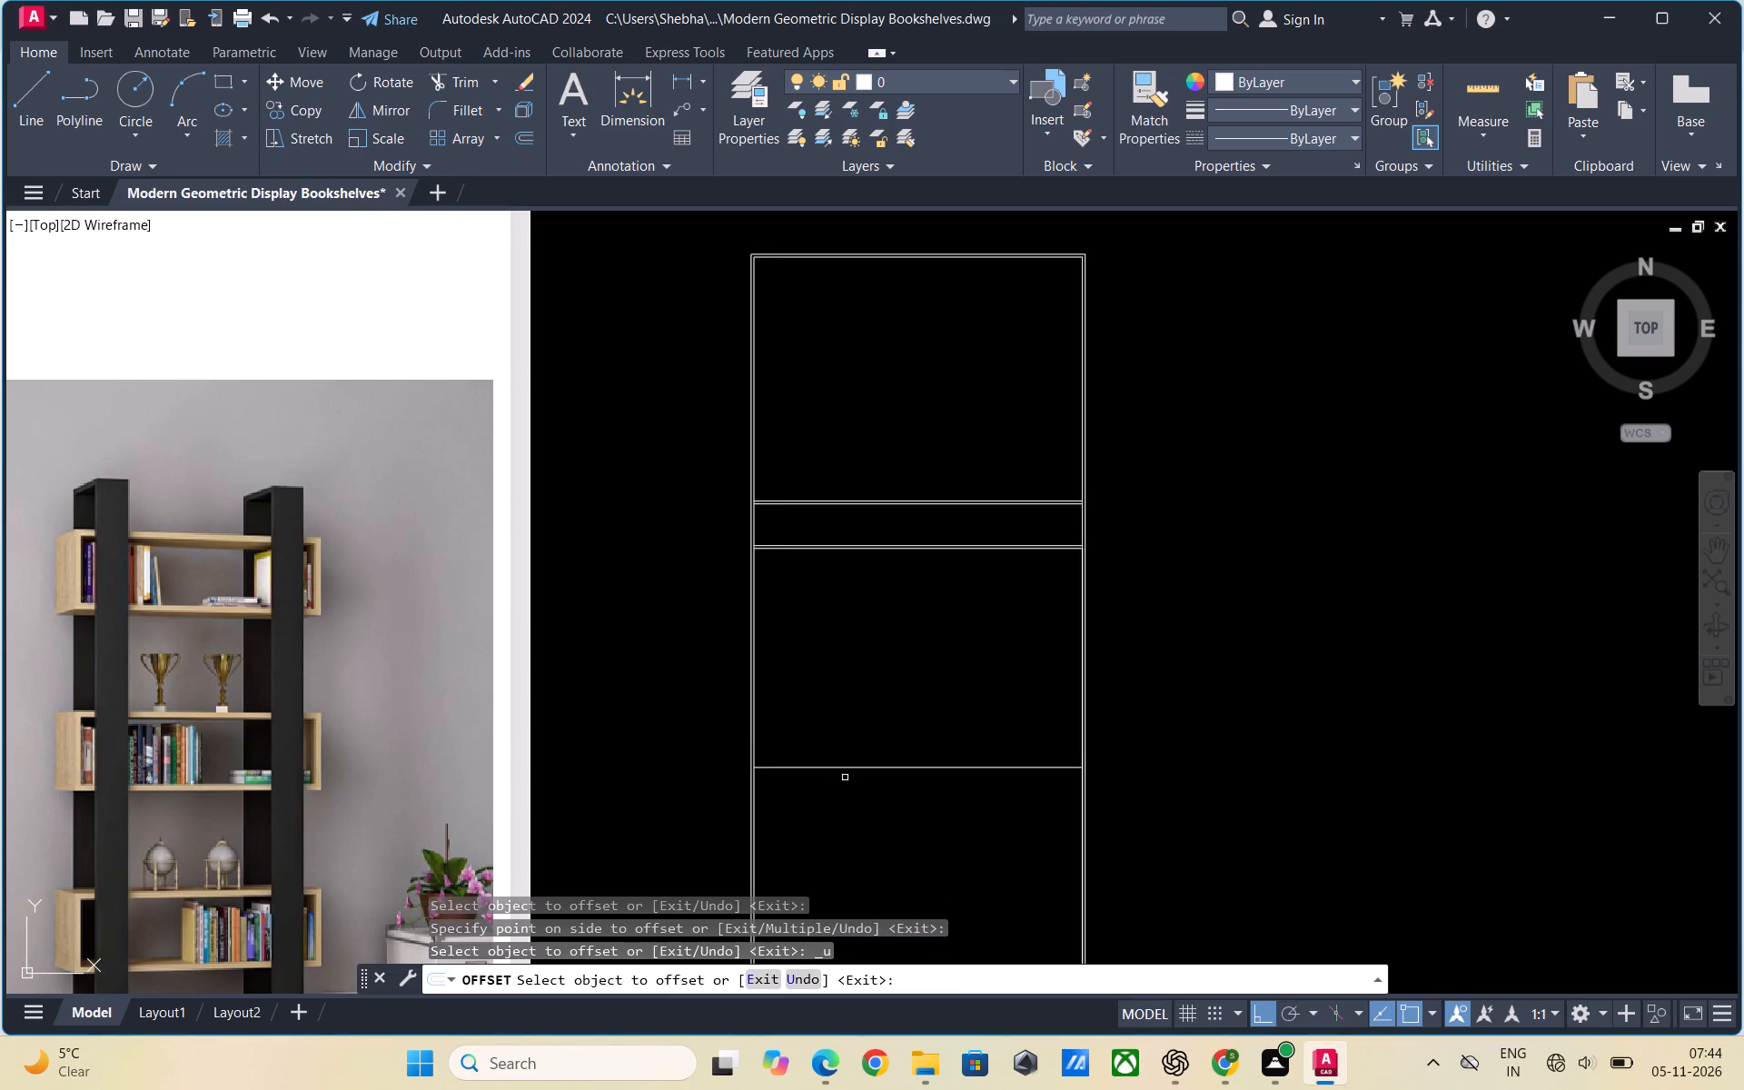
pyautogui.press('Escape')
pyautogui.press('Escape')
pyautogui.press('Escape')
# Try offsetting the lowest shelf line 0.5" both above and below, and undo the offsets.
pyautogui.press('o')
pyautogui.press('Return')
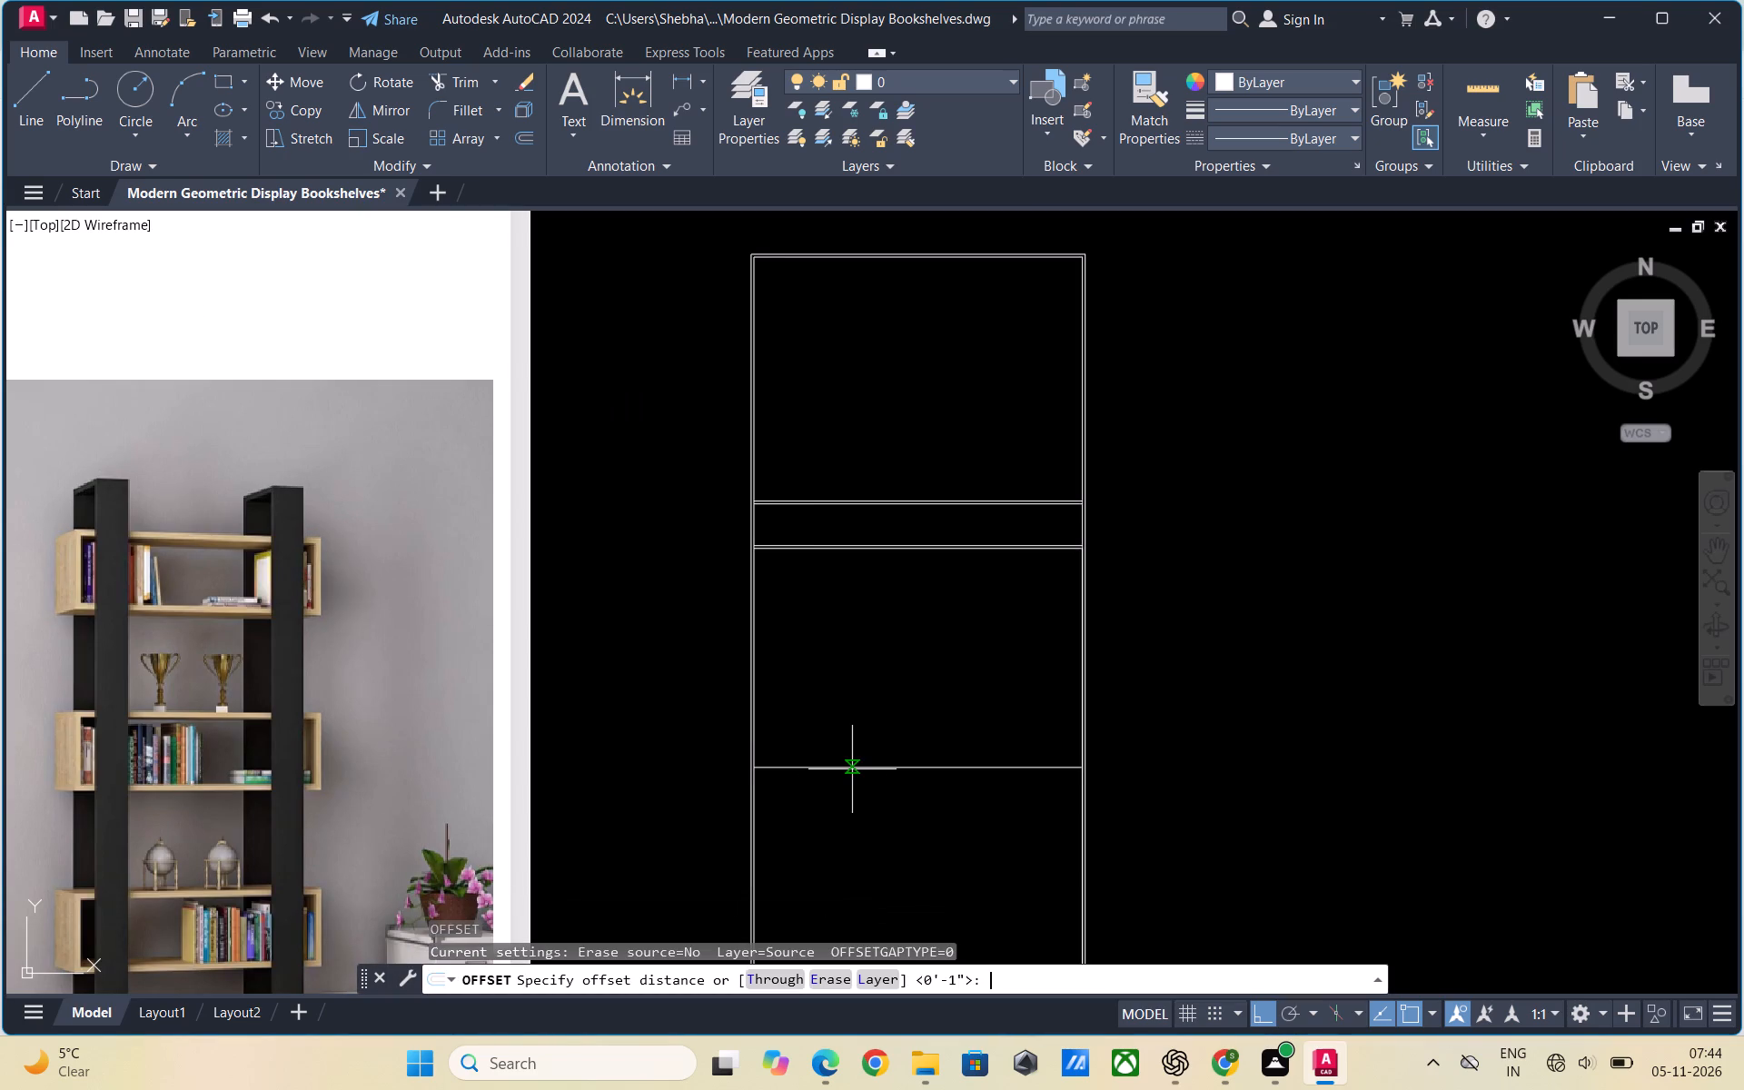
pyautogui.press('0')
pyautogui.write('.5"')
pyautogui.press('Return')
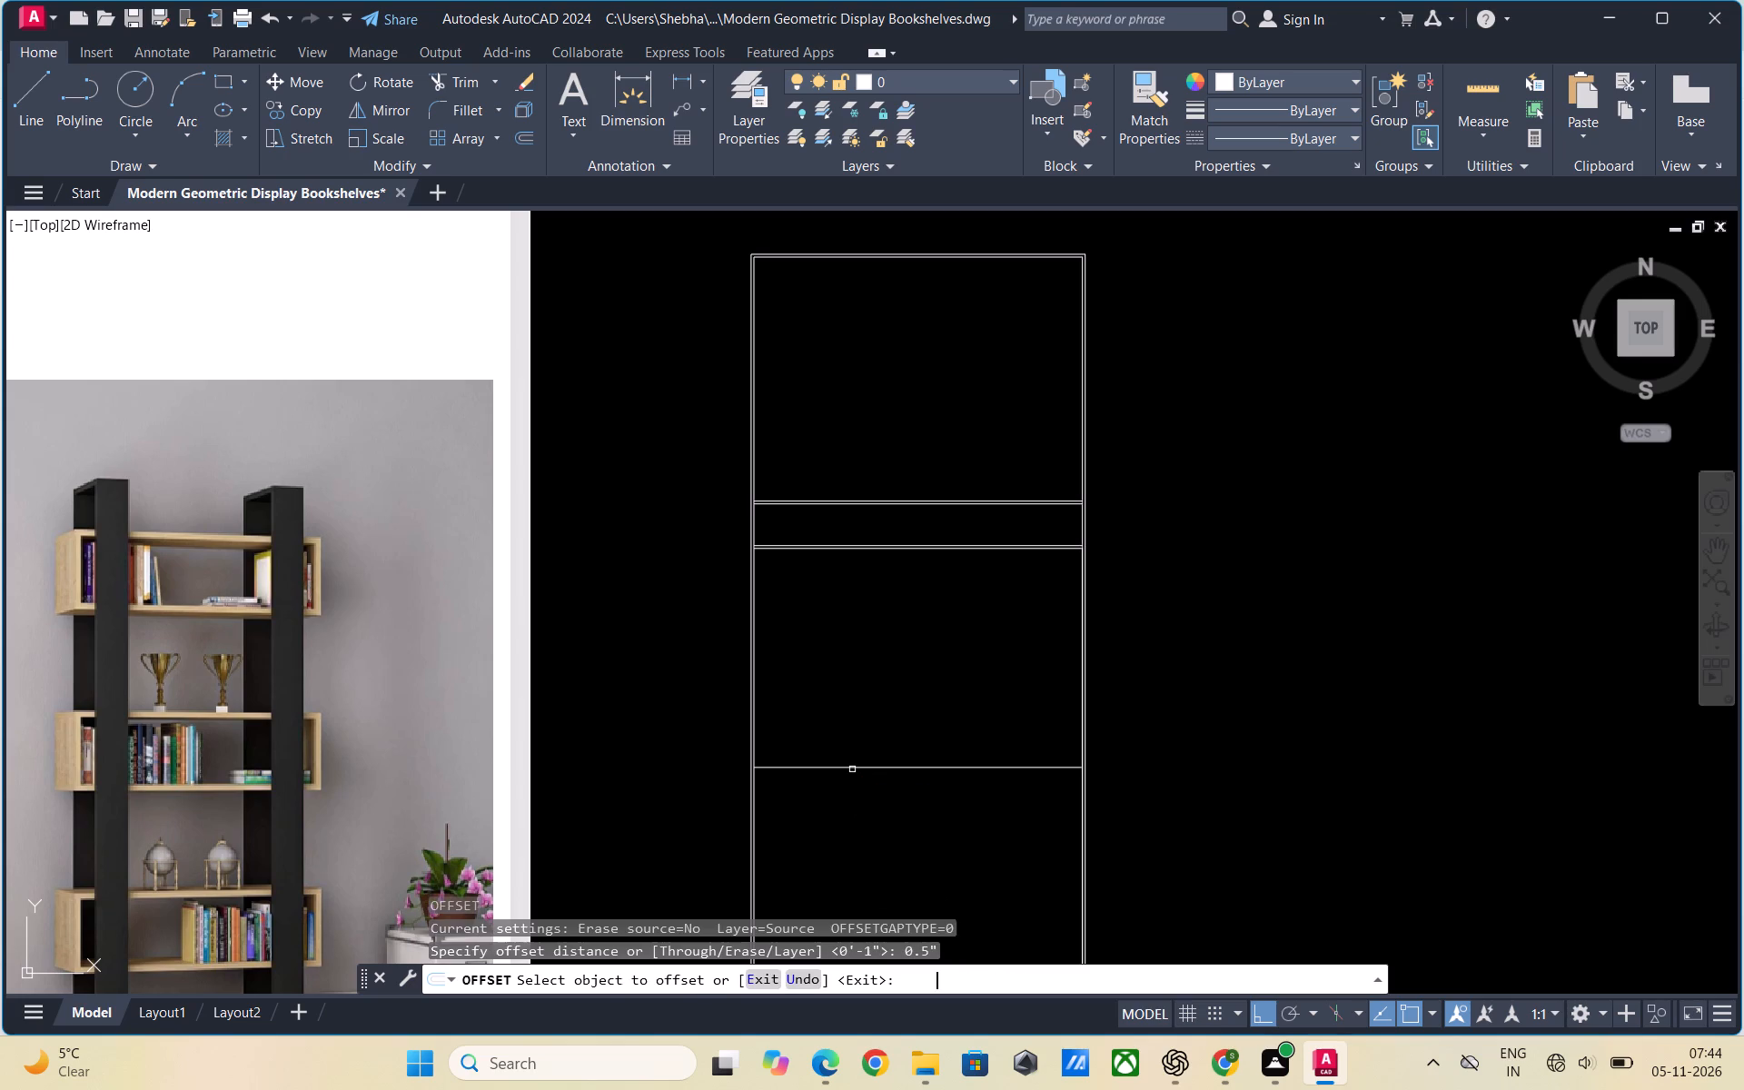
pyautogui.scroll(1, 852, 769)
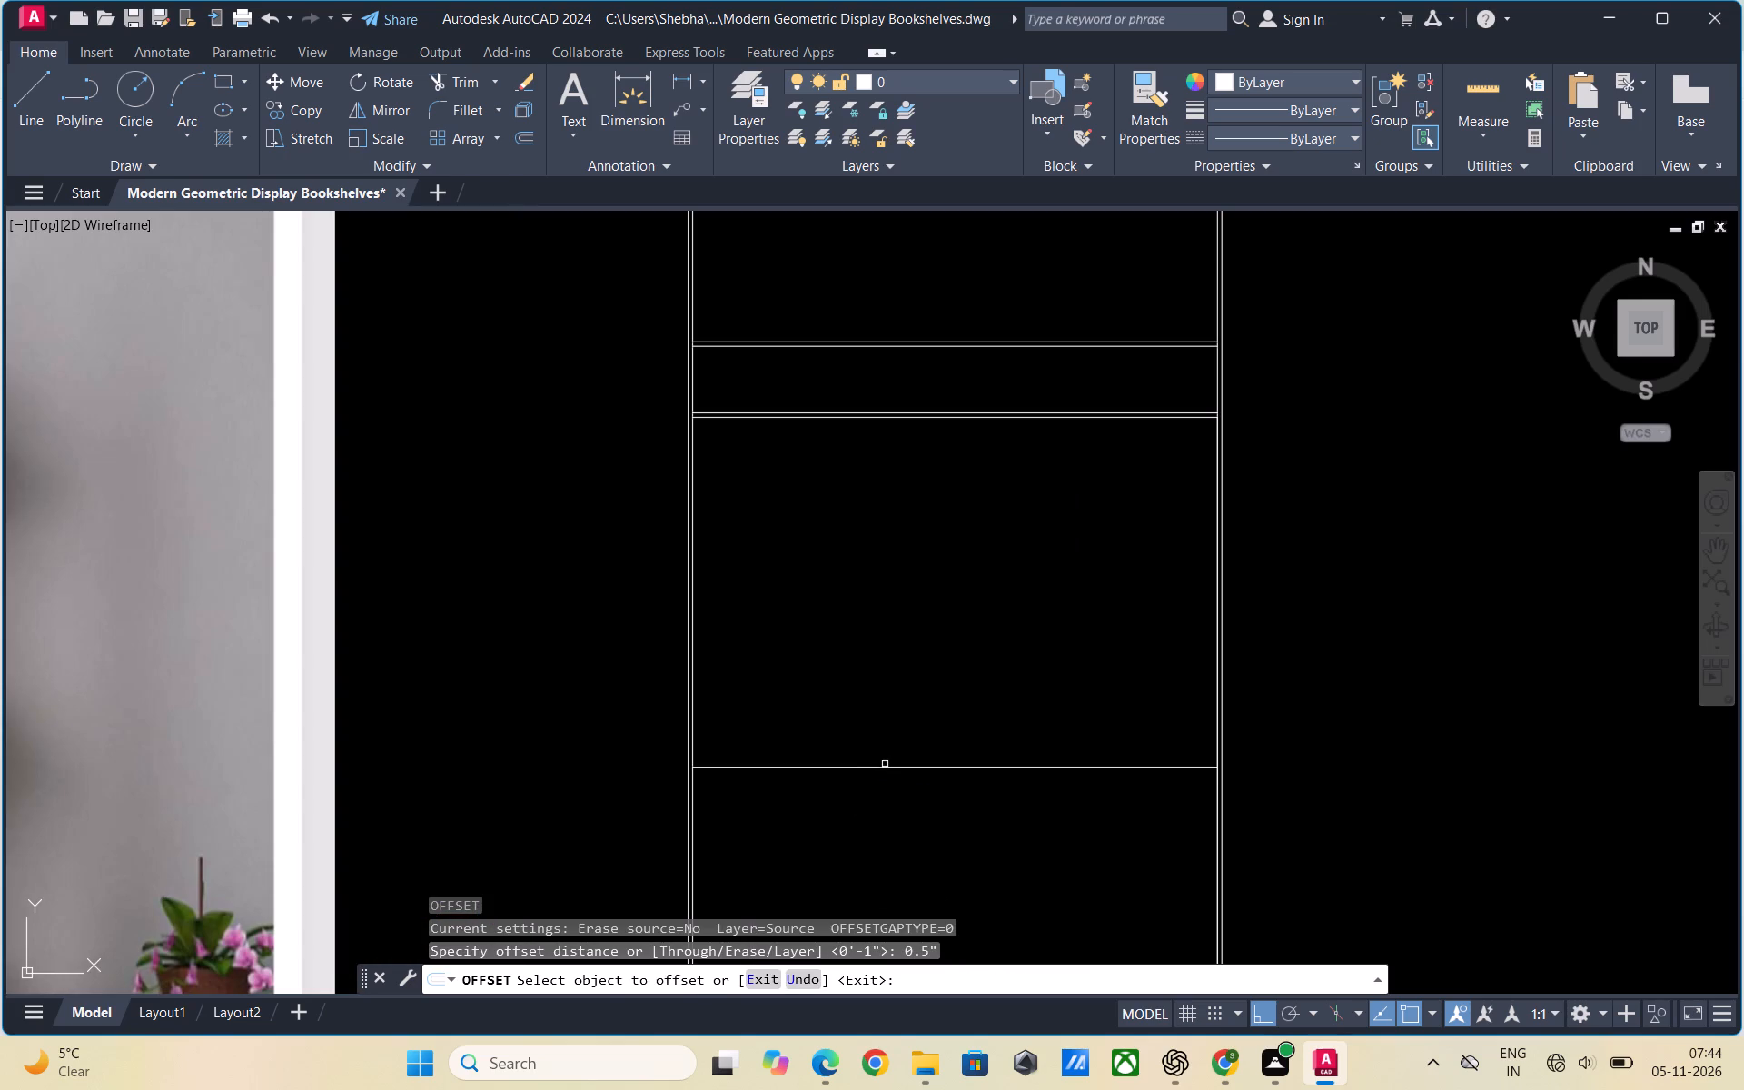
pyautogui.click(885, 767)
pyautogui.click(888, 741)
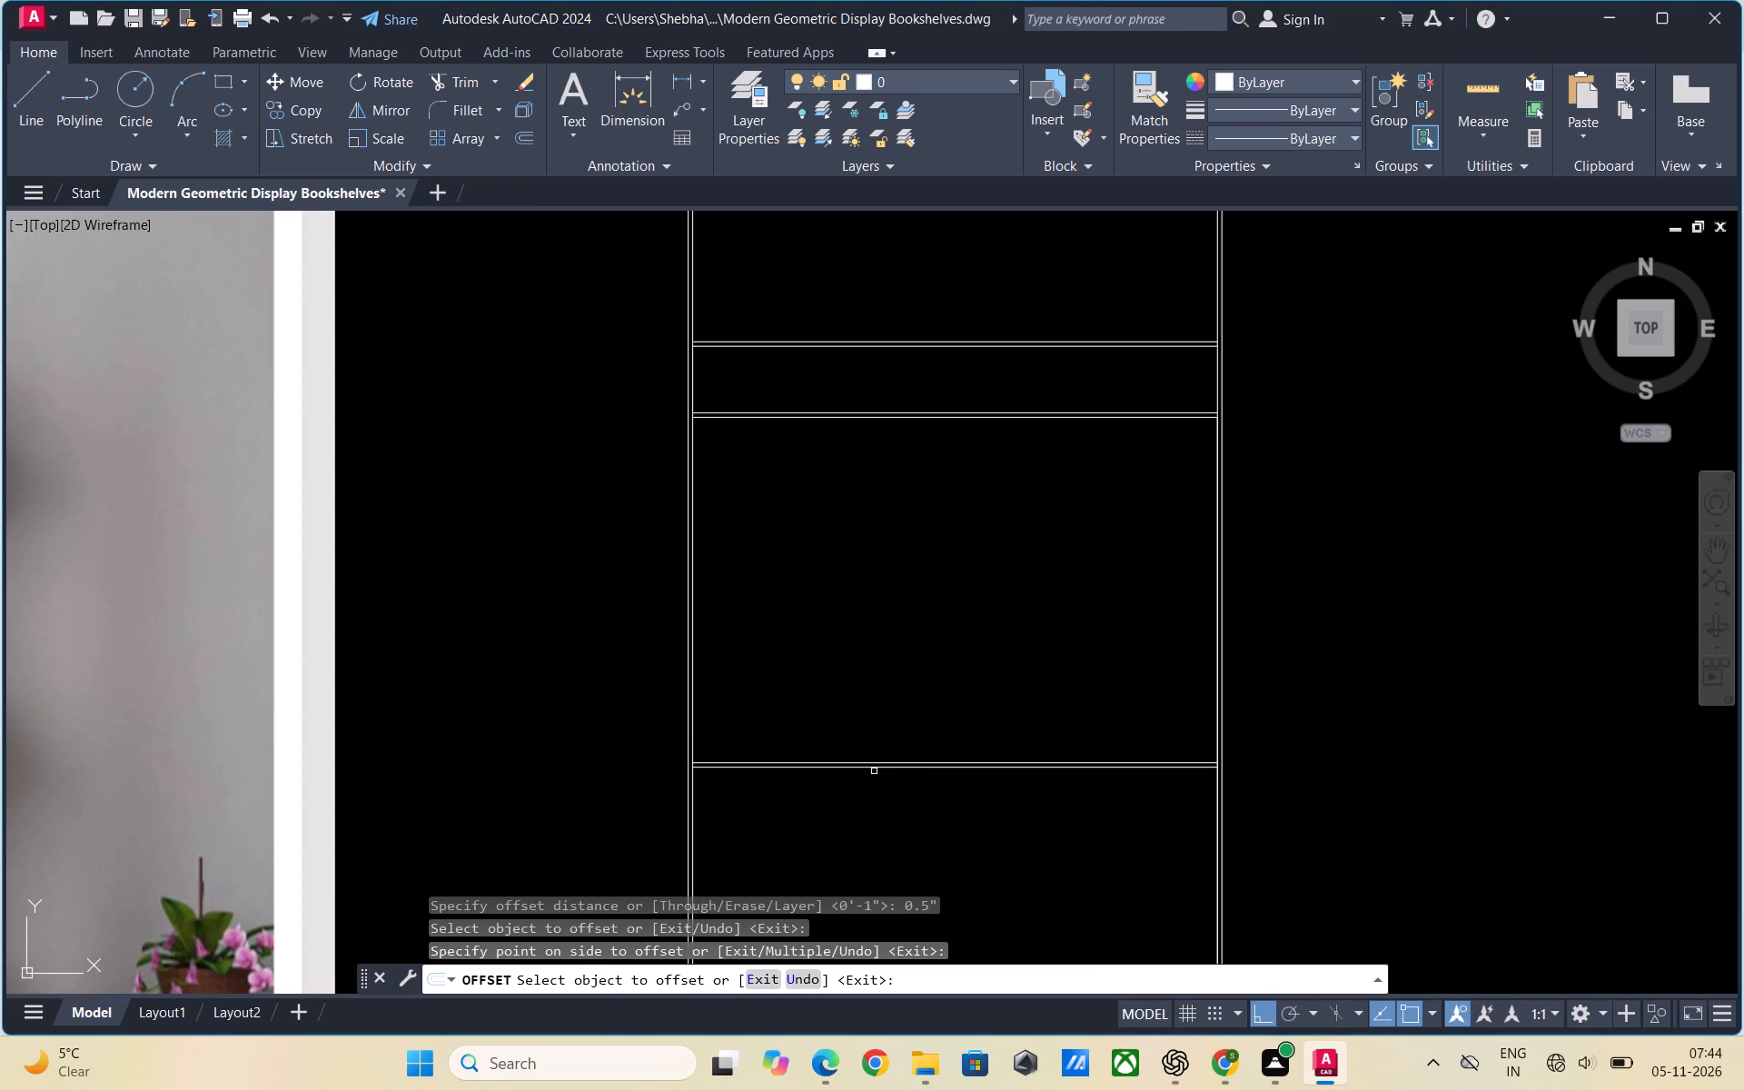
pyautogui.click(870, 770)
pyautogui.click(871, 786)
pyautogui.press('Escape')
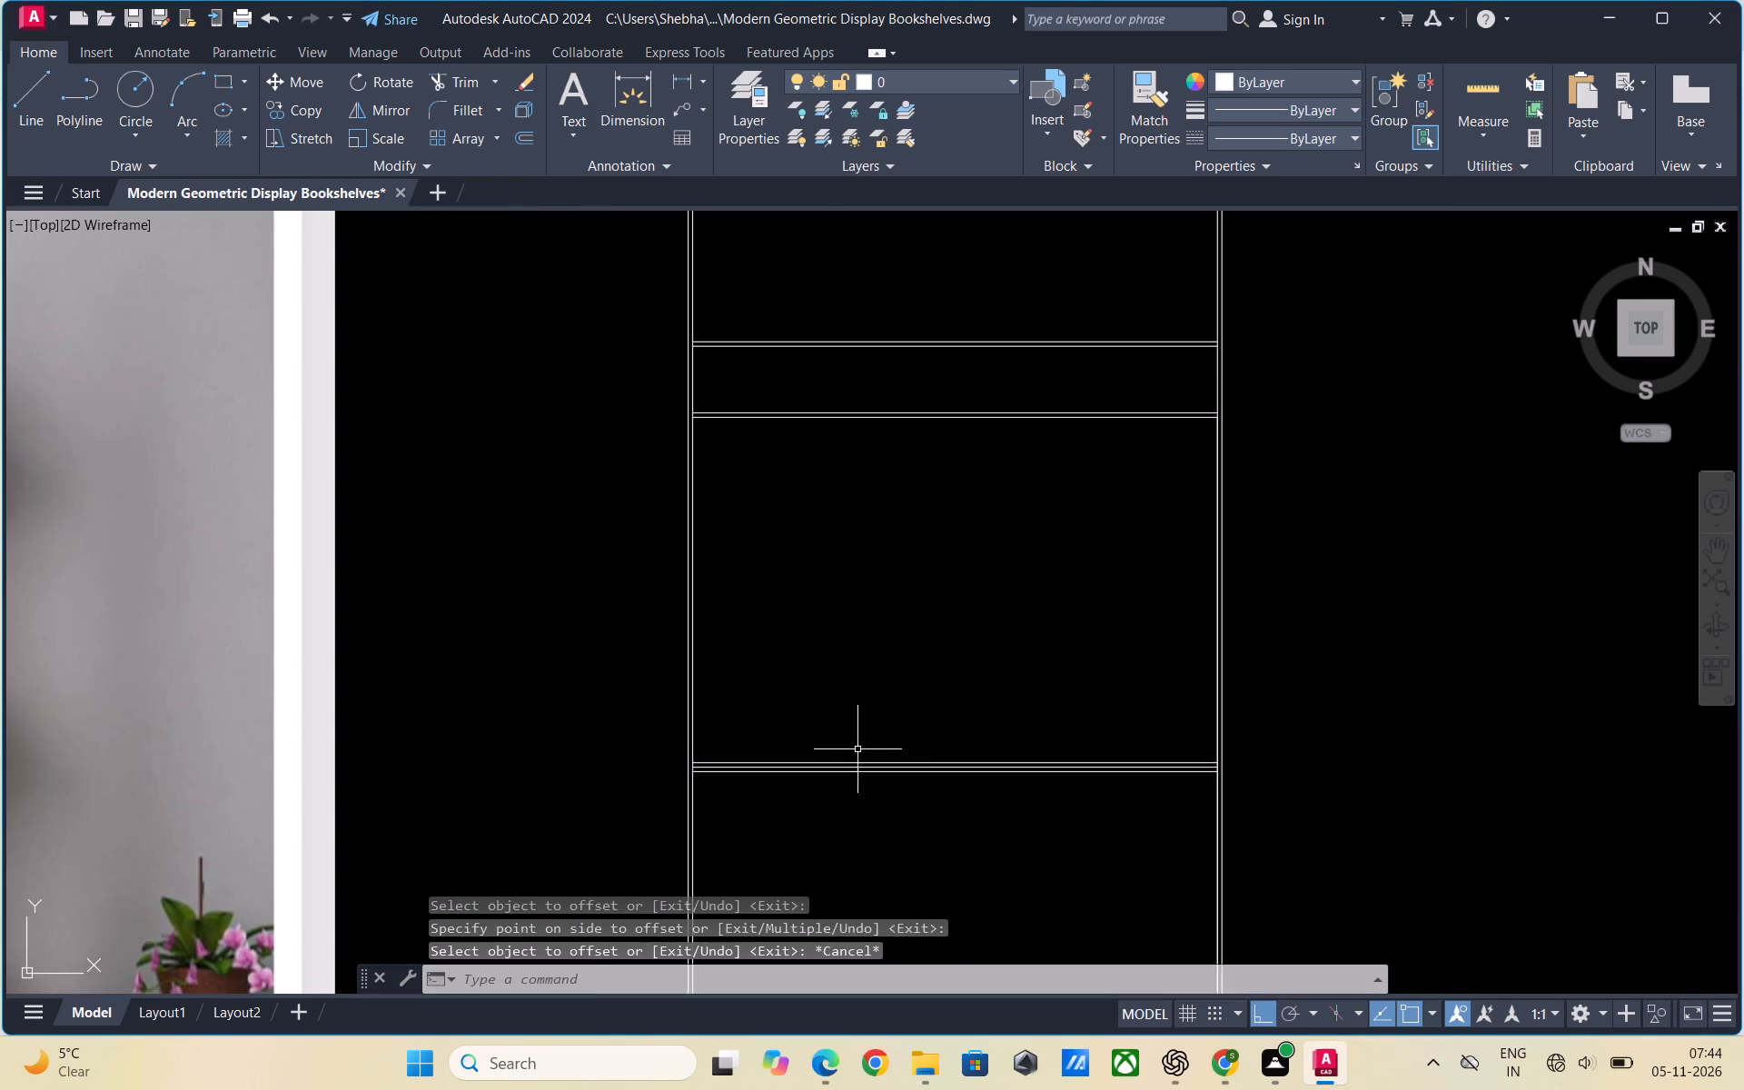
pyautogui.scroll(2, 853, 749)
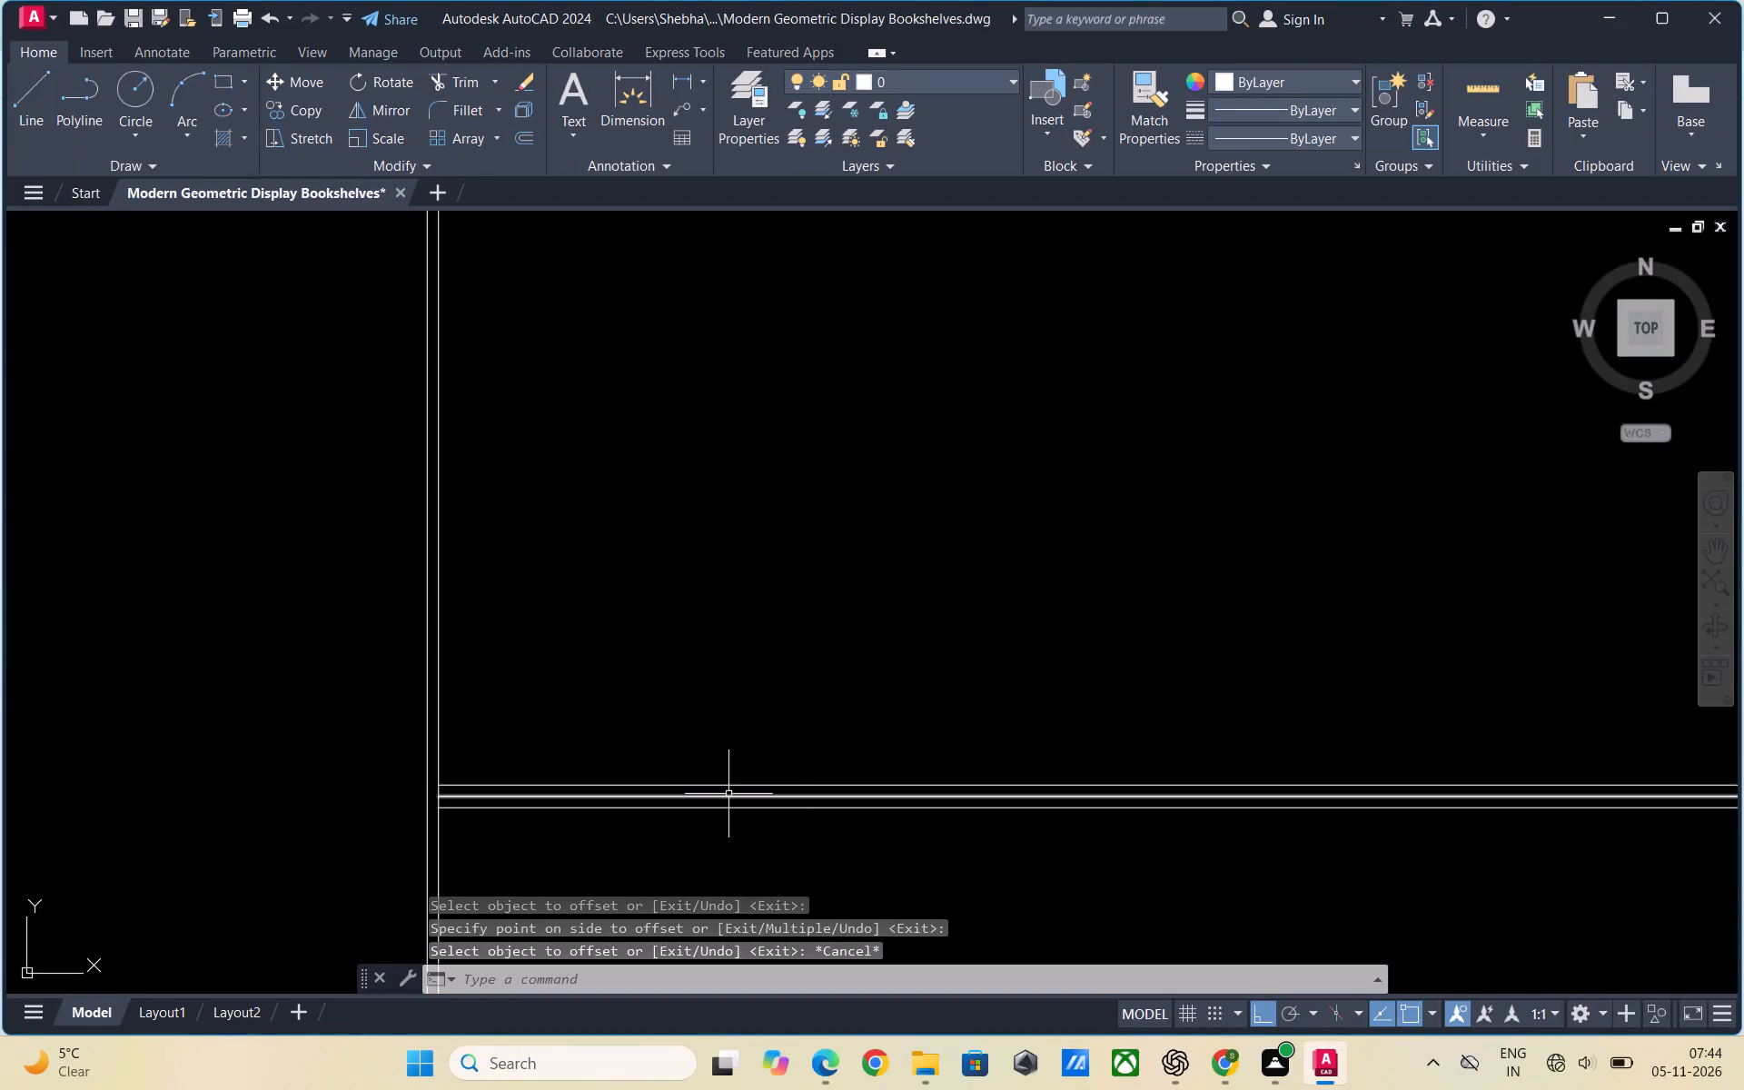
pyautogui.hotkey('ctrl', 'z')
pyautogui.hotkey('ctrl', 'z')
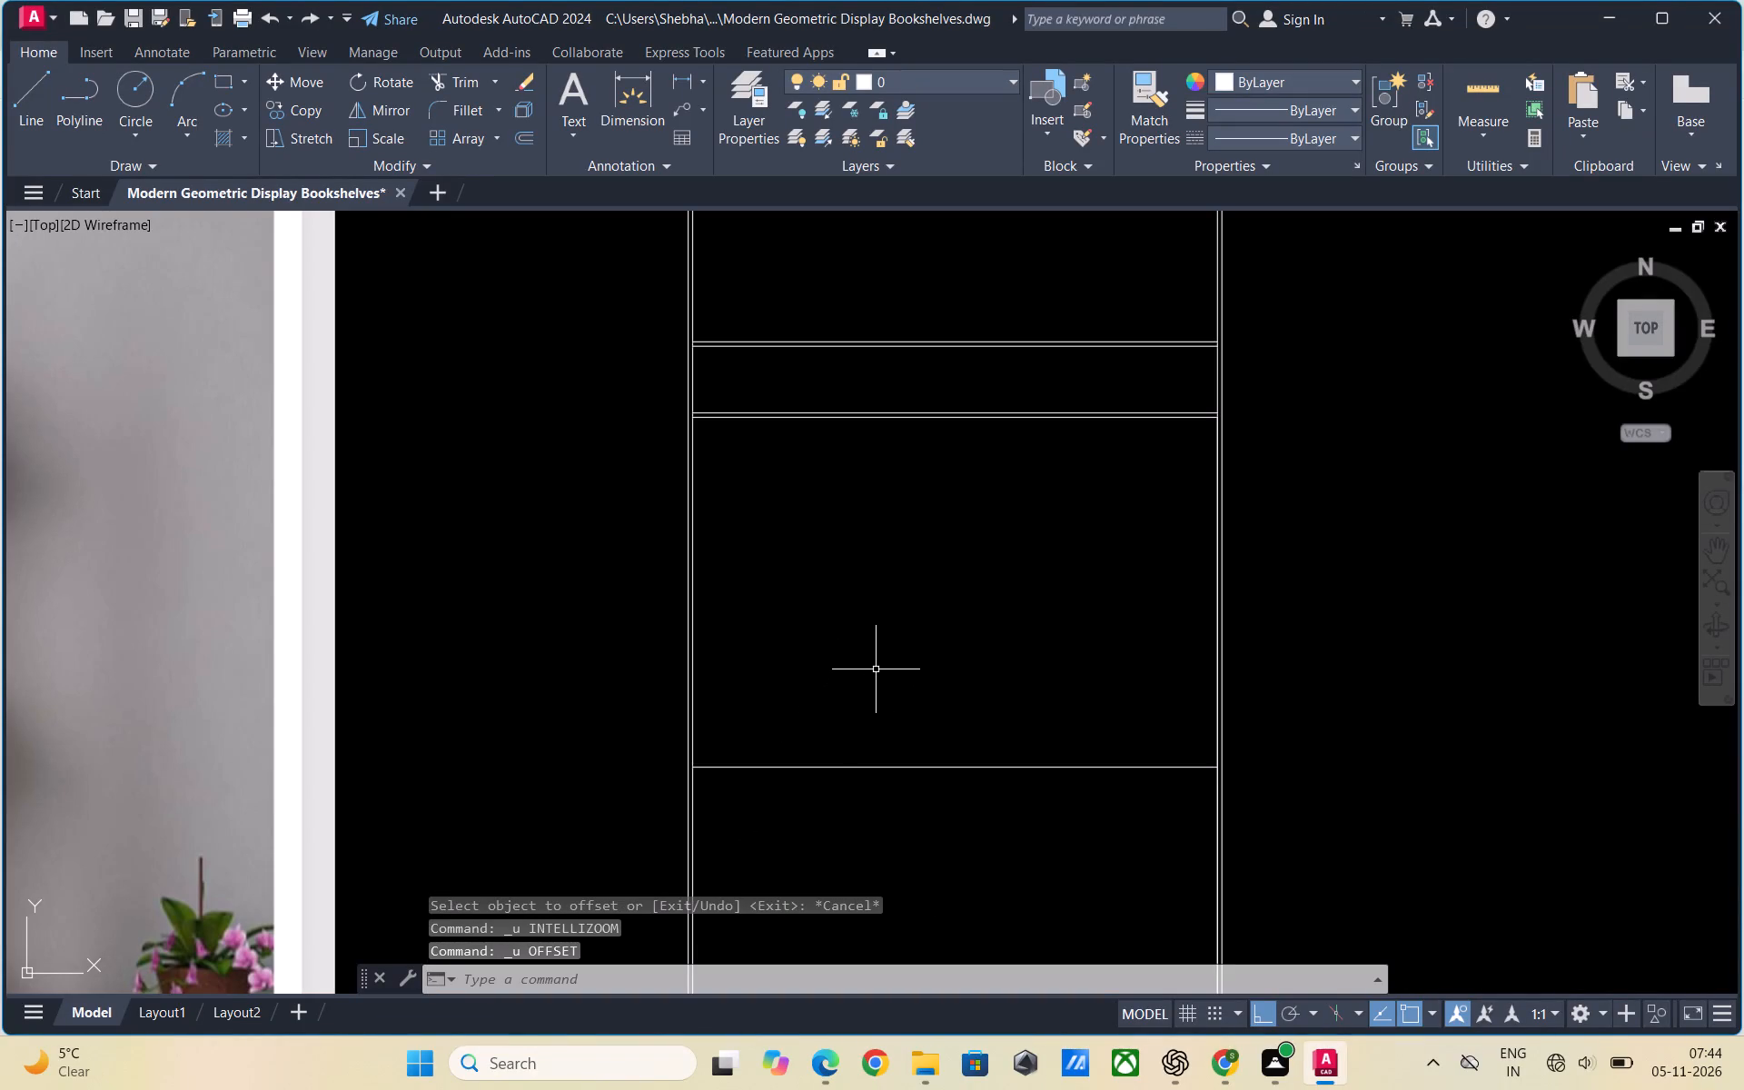
# Offset the lowest shelf line by 0.2" both above and below it.
pyautogui.scroll(1, 877, 778)
pyautogui.scroll(-1, 806, 788)
pyautogui.scroll(1, 806, 788)
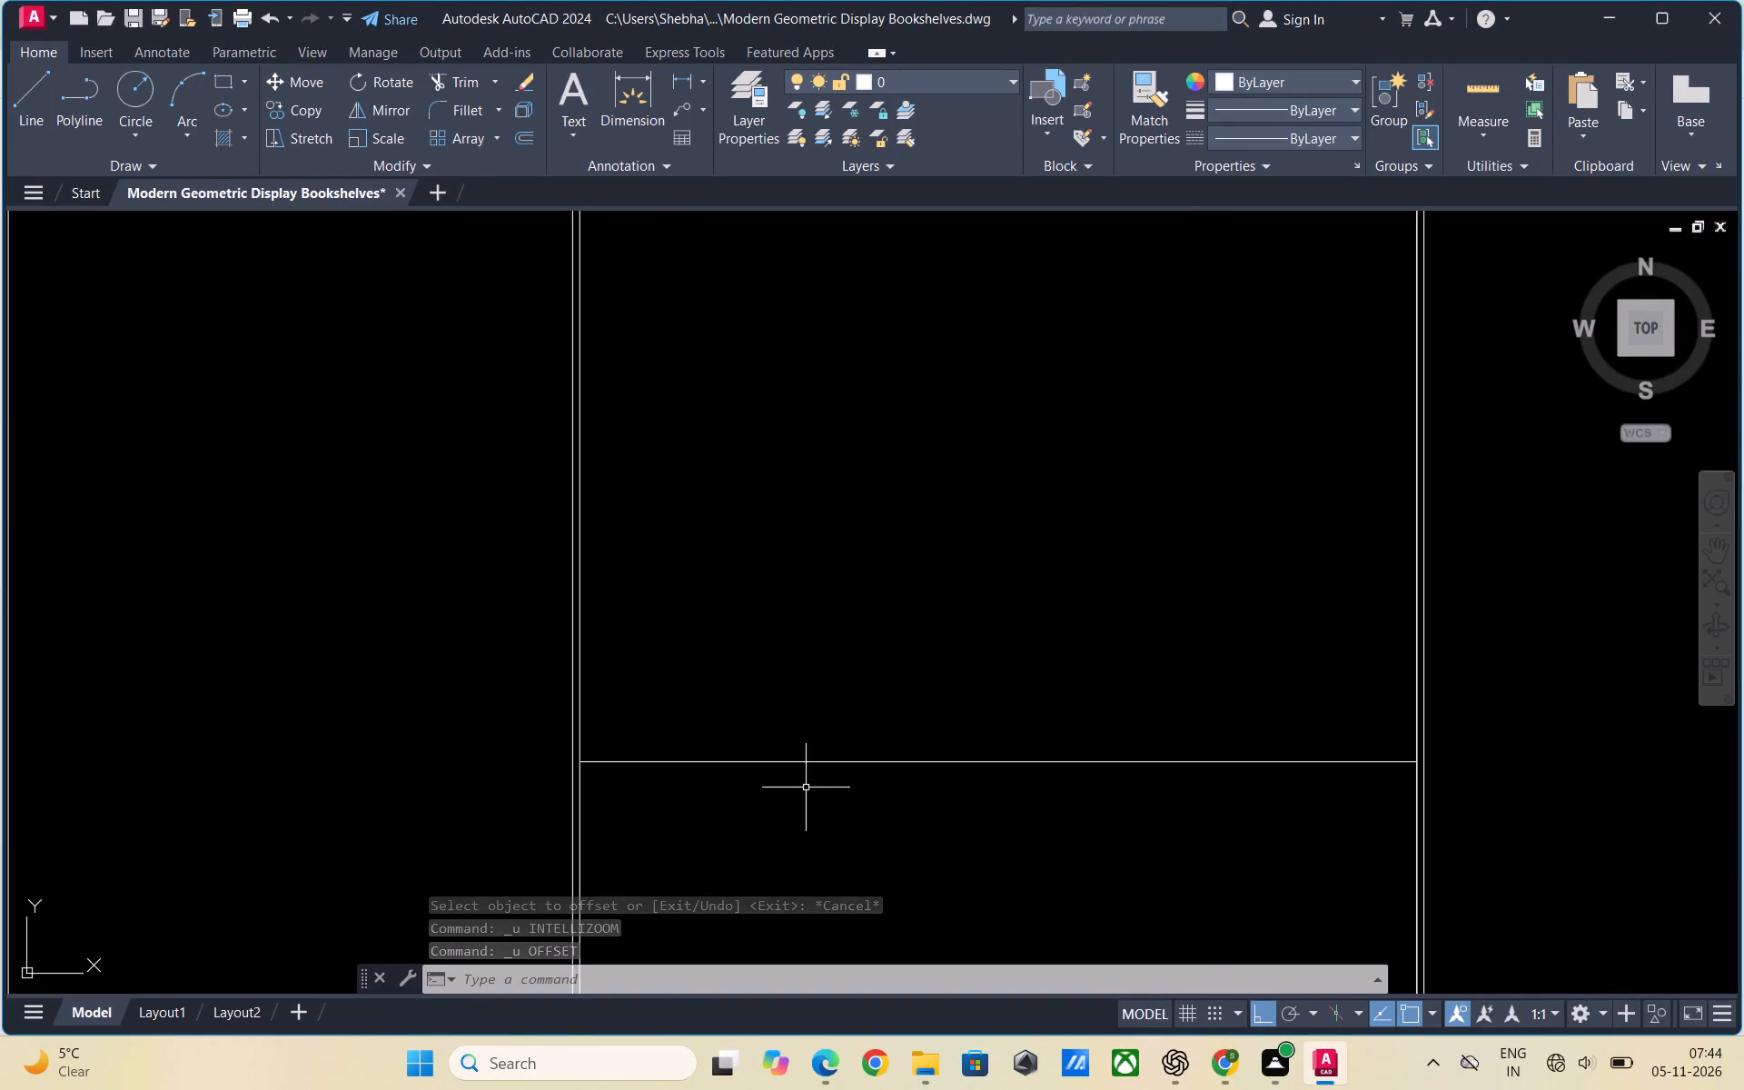
pyautogui.press('Escape')
pyautogui.press('o')
pyautogui.press('Return')
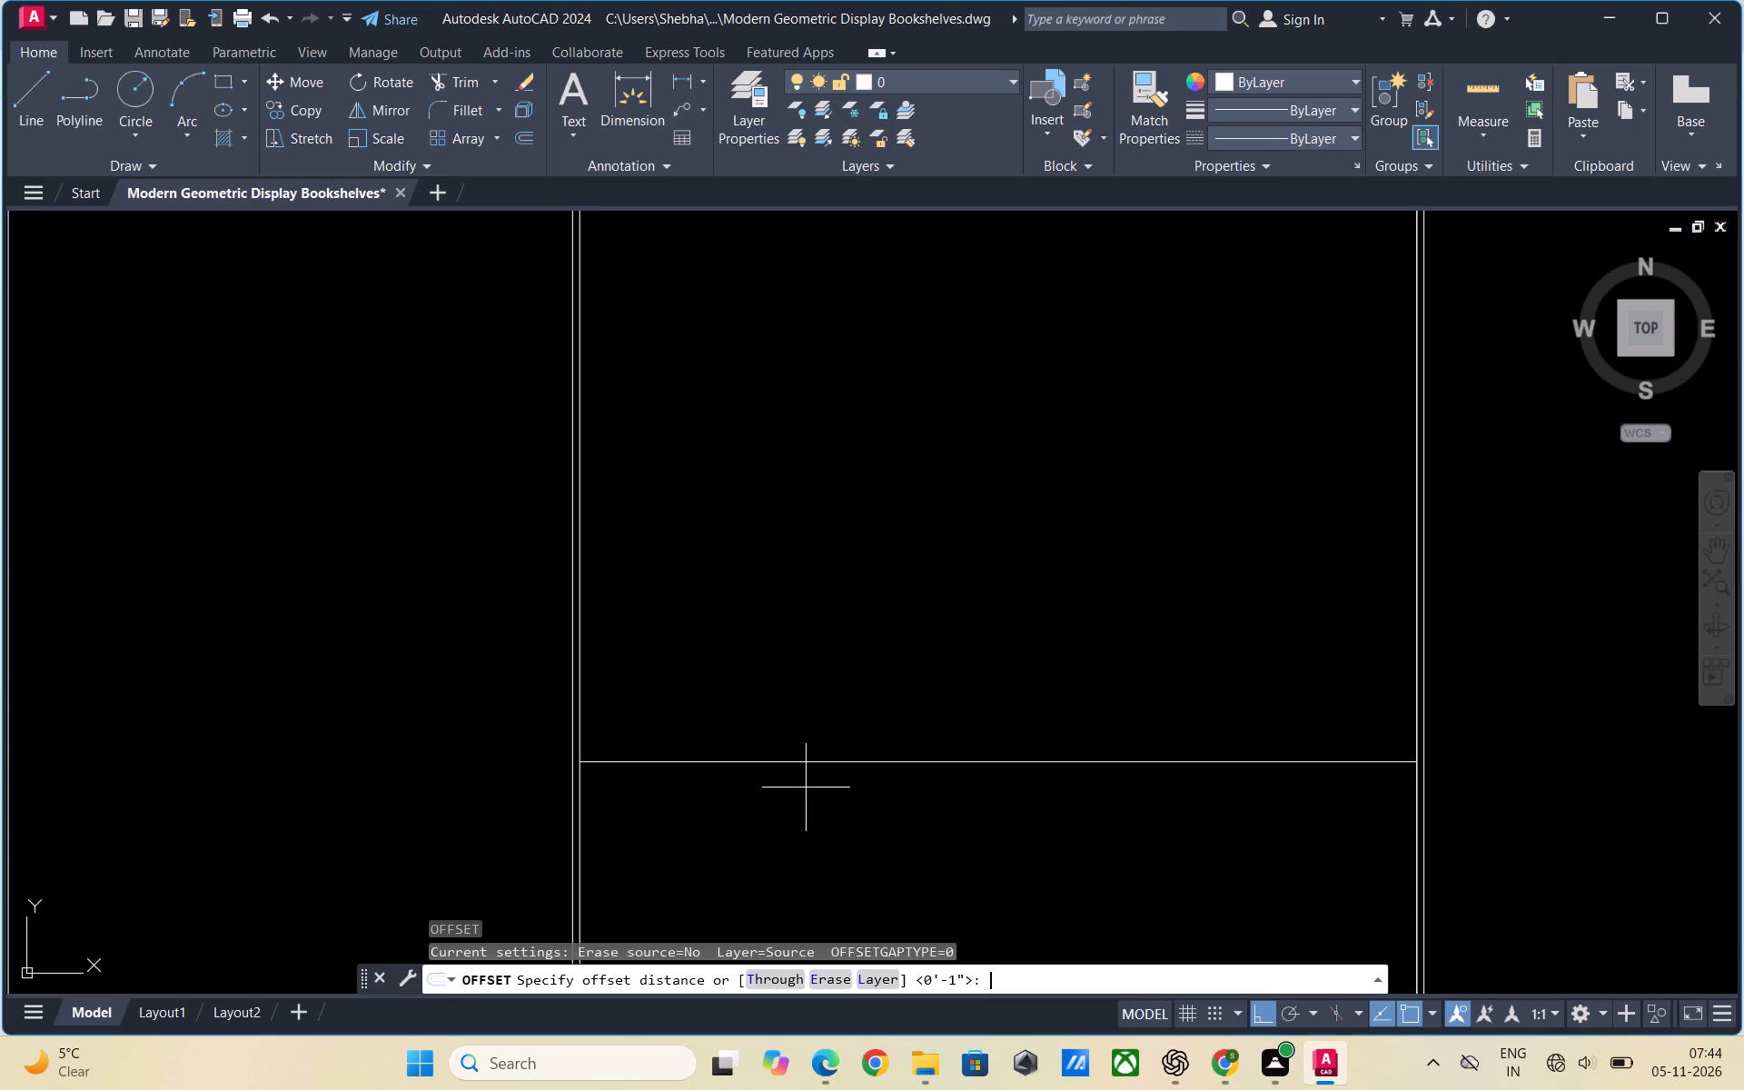
pyautogui.write('0.')
pyautogui.write('2"')
pyautogui.press('Return')
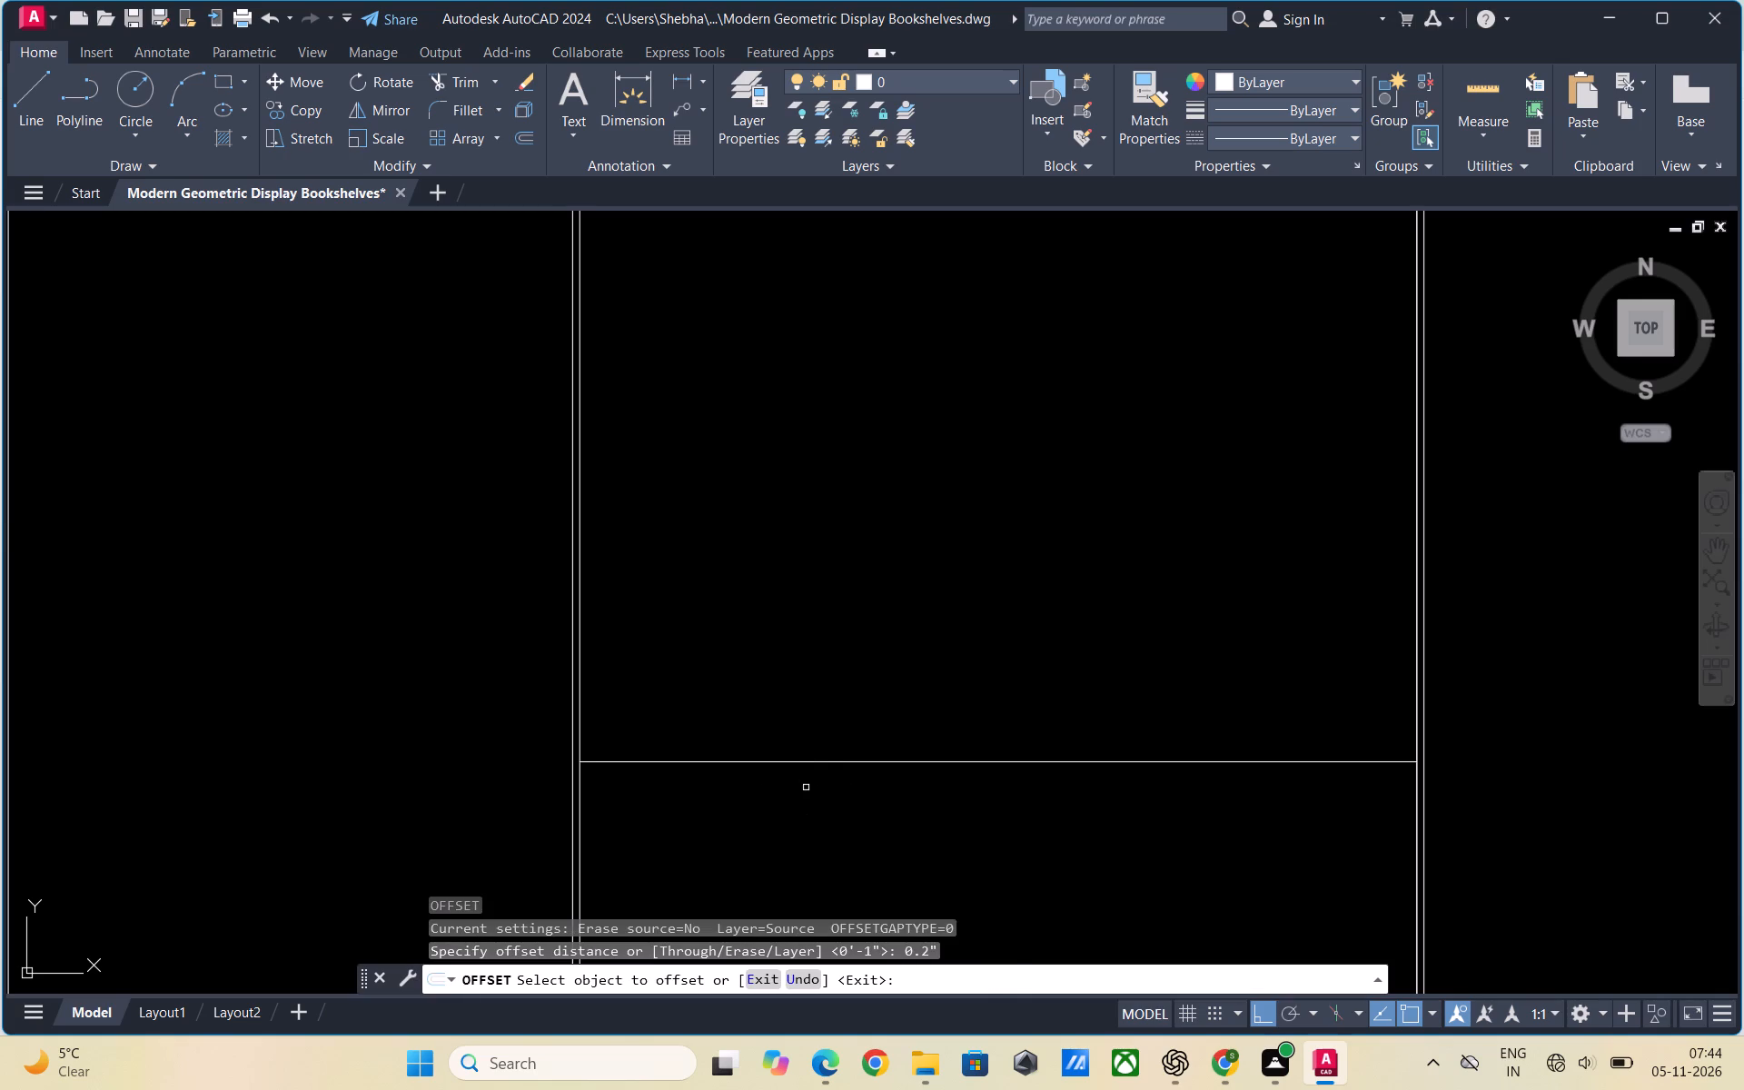
pyautogui.click(839, 762)
pyautogui.click(856, 734)
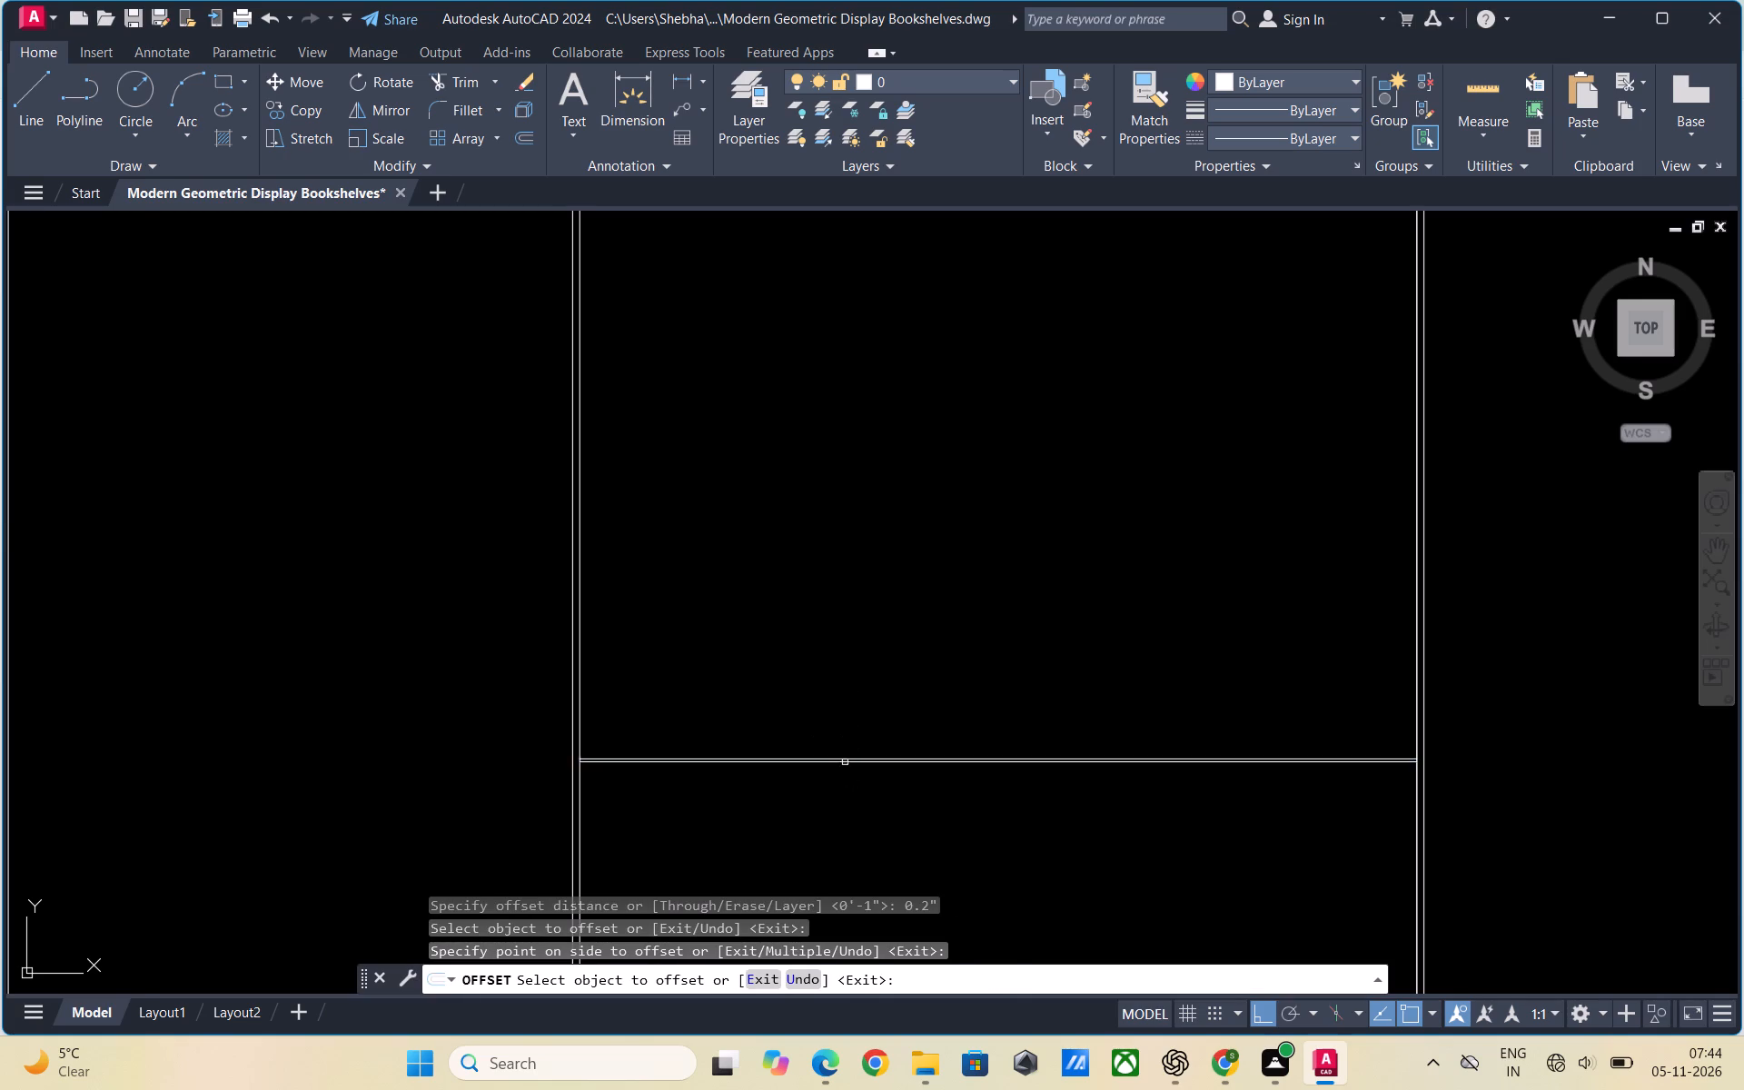
pyautogui.scroll(2, 845, 762)
pyautogui.click(839, 766)
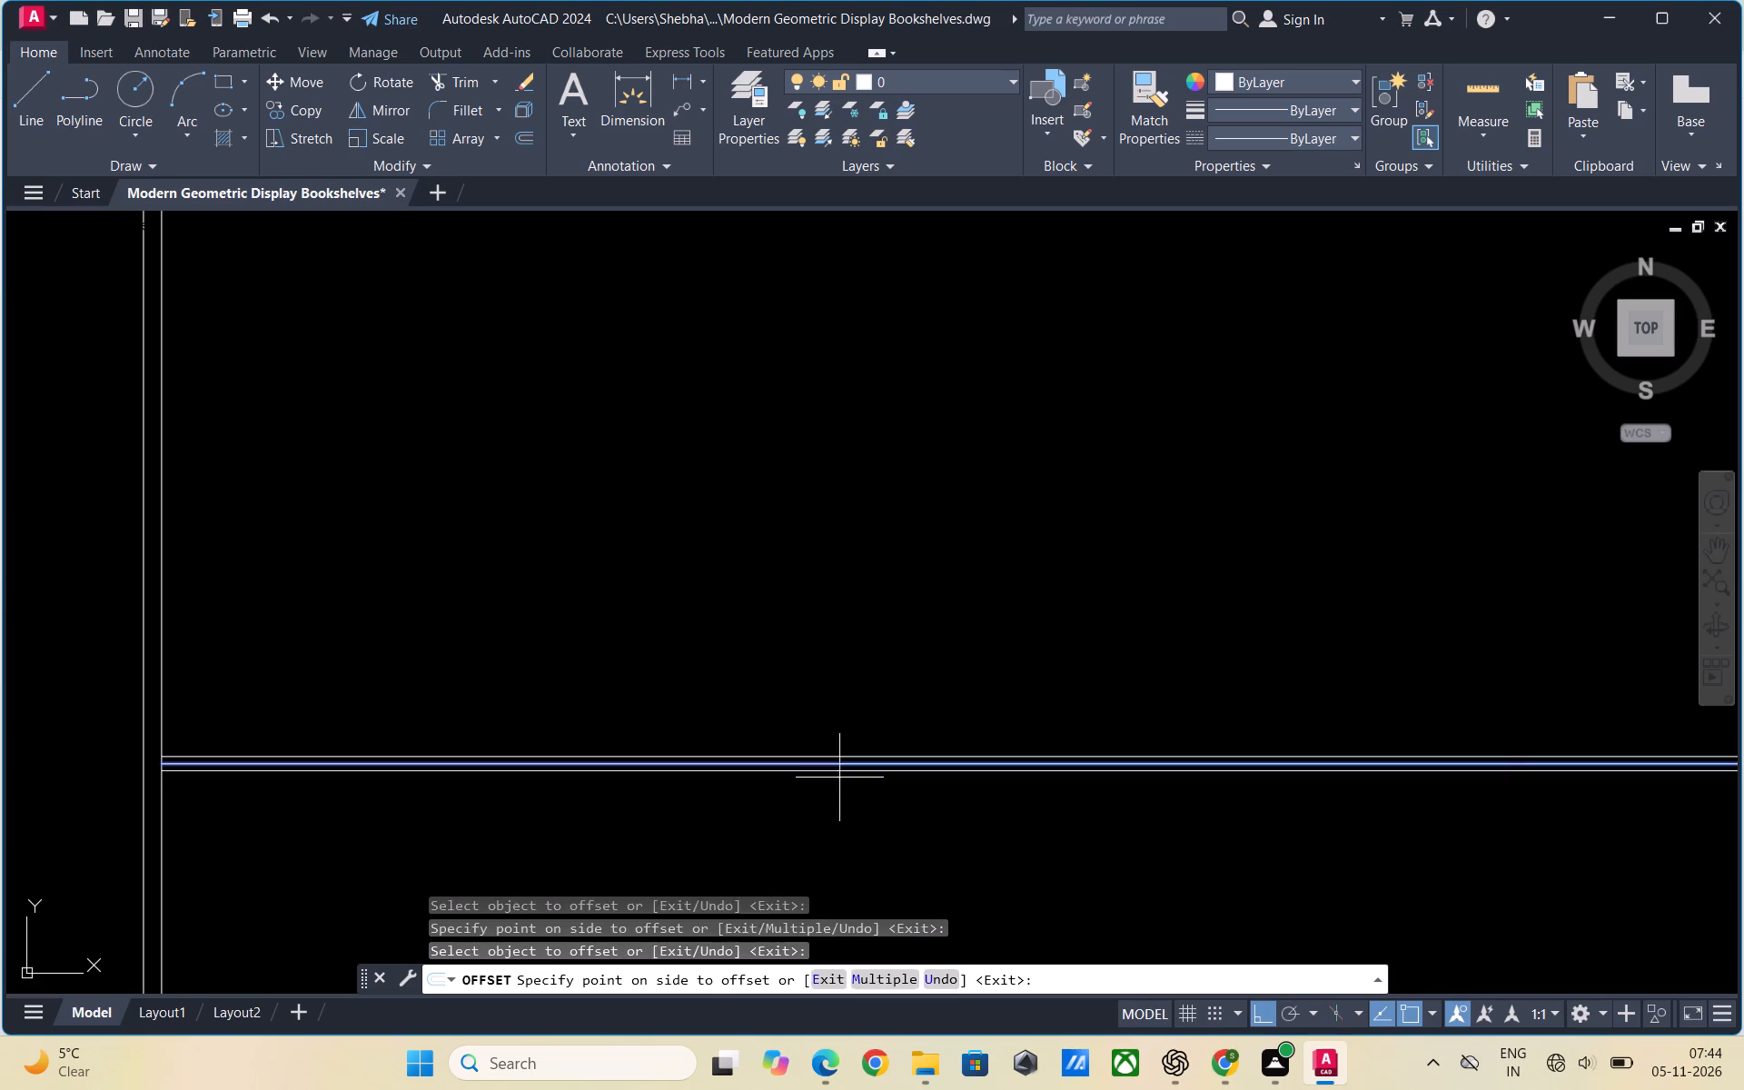
pyautogui.click(839, 794)
pyautogui.press('Escape')
# Delete the original centre line between the lowest shelf's two offset lines.
pyautogui.scroll(2, 832, 770)
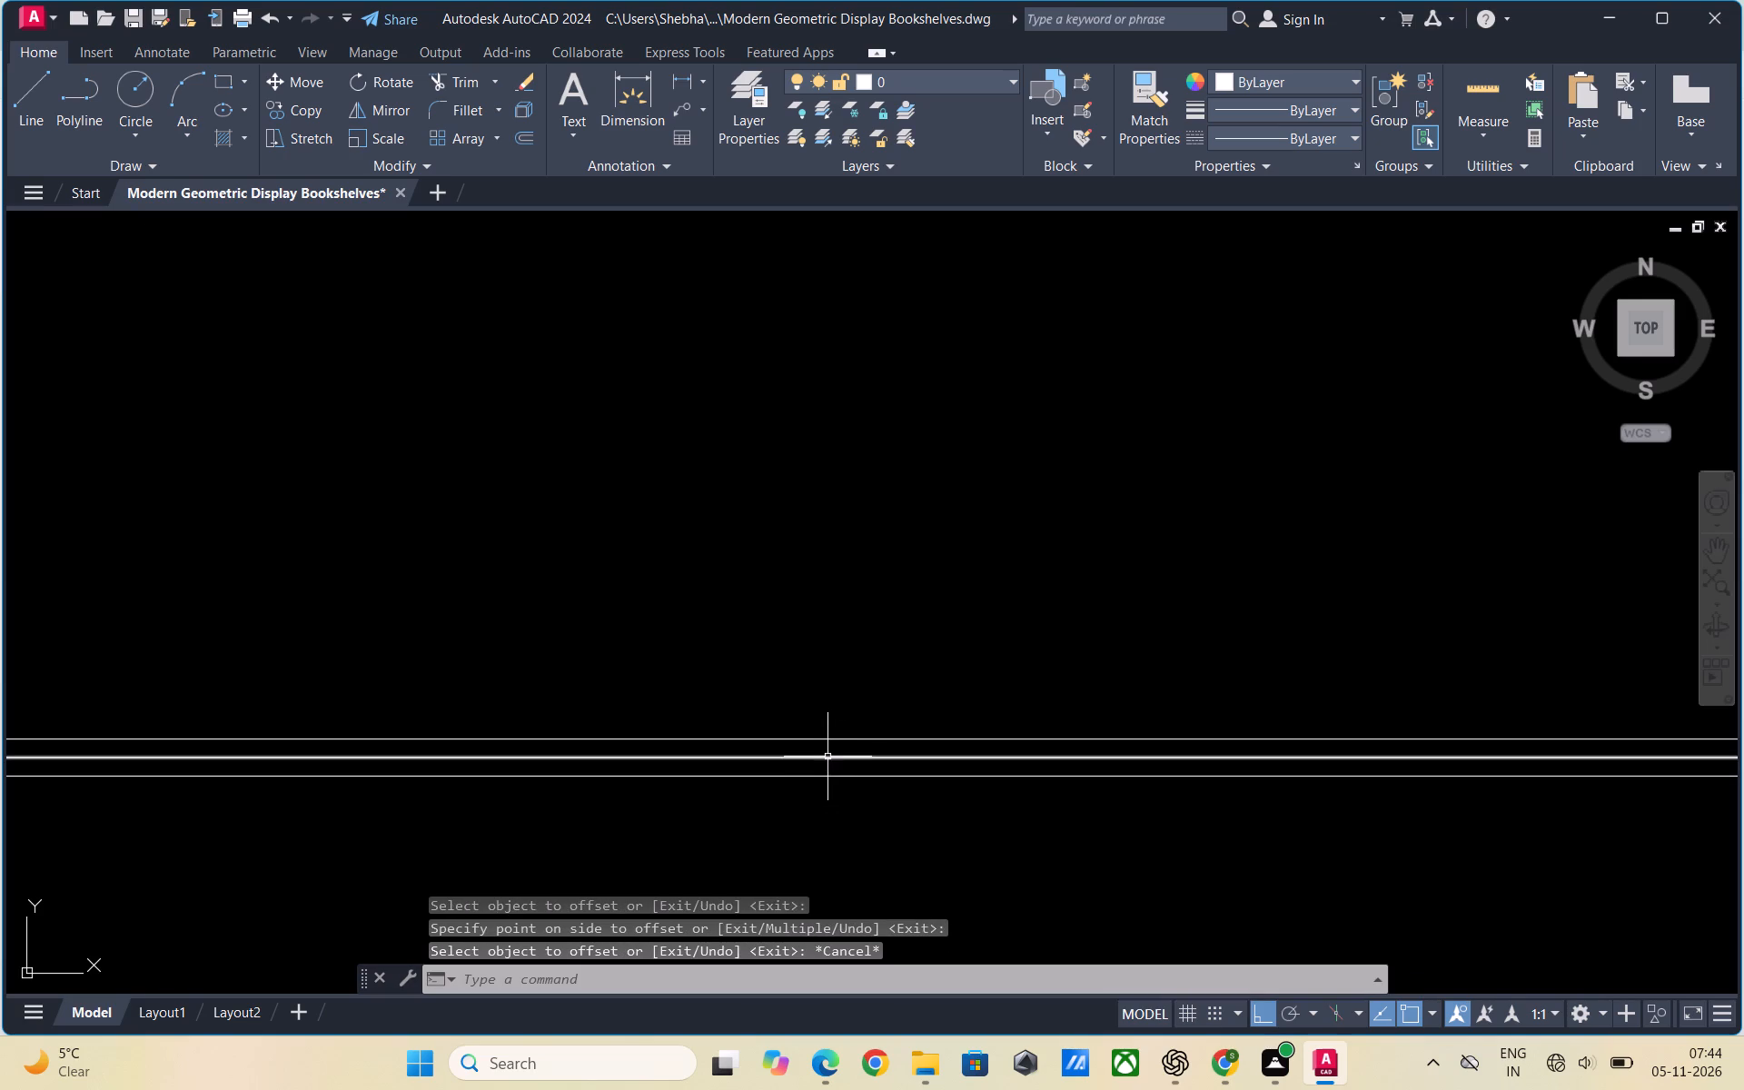
pyautogui.click(827, 758)
pyautogui.press('Delete')
# Review the whole frame with its thickened shelves against the reference bookshelf images.
pyautogui.scroll(-1, 659, 529)
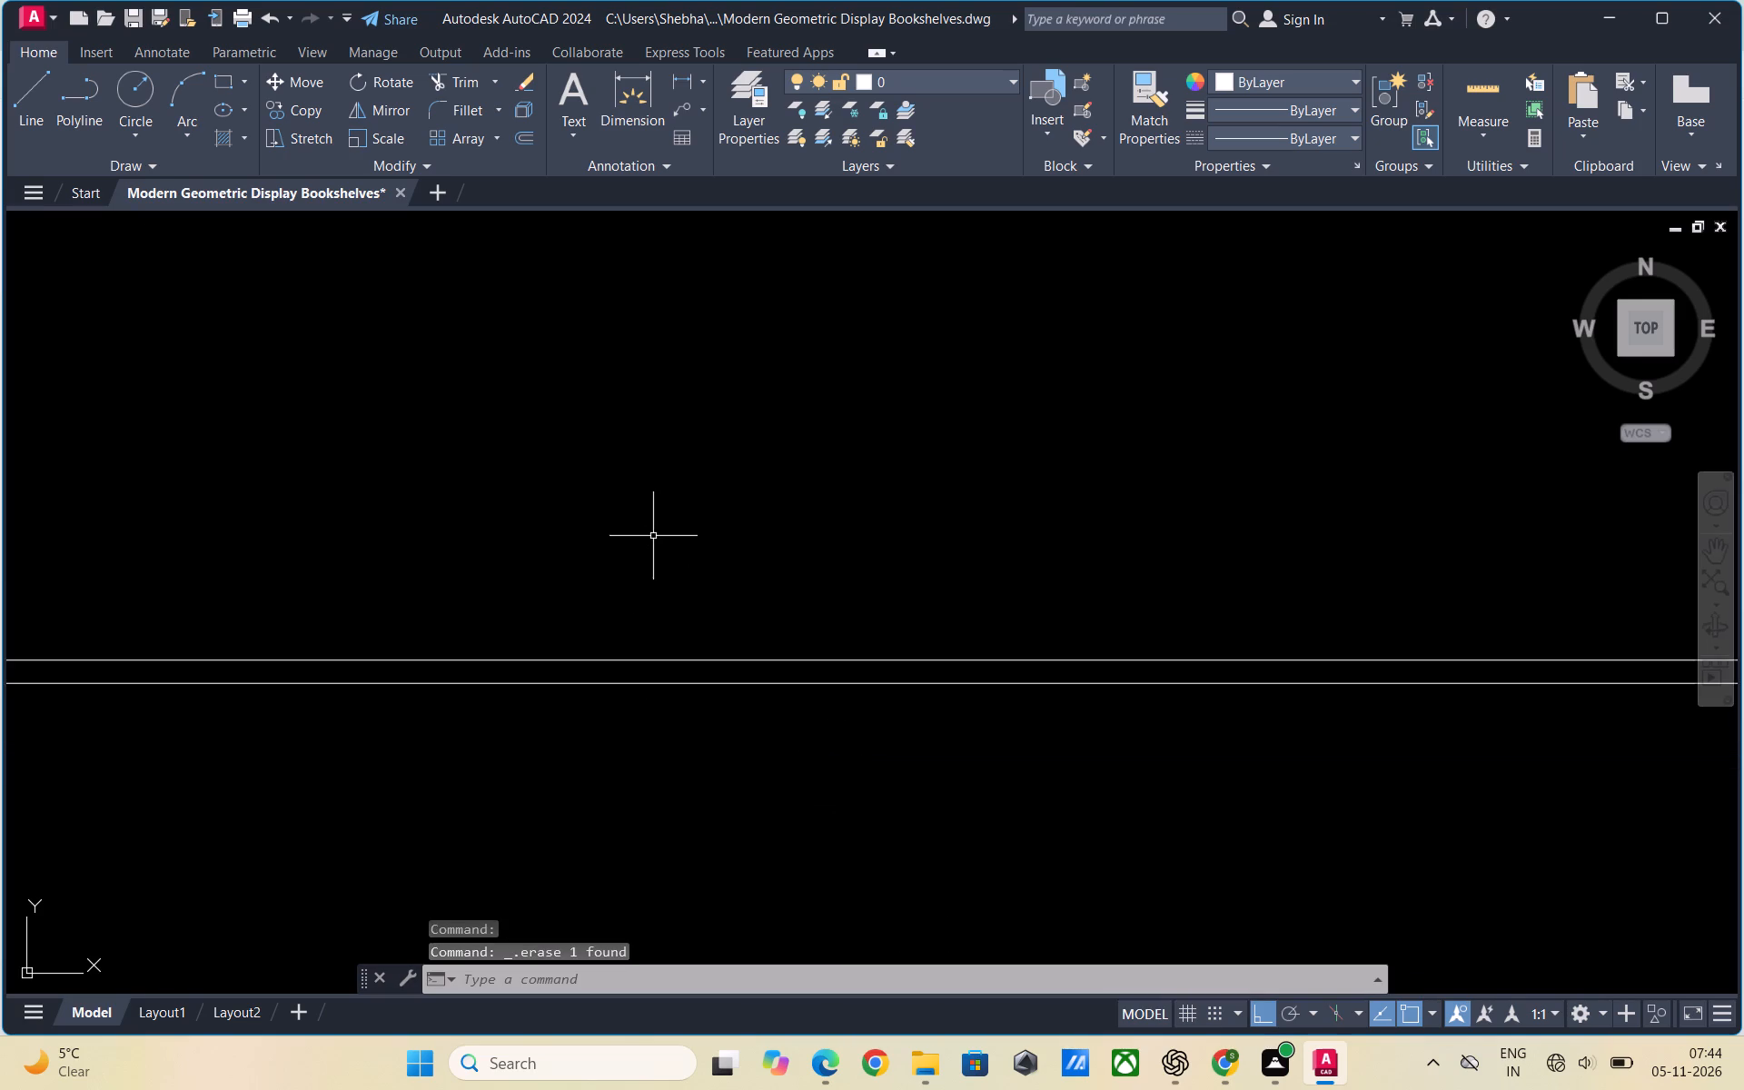
pyautogui.scroll(-2, 647, 540)
pyautogui.scroll(-1, 628, 653)
pyautogui.scroll(-1, 966, 693)
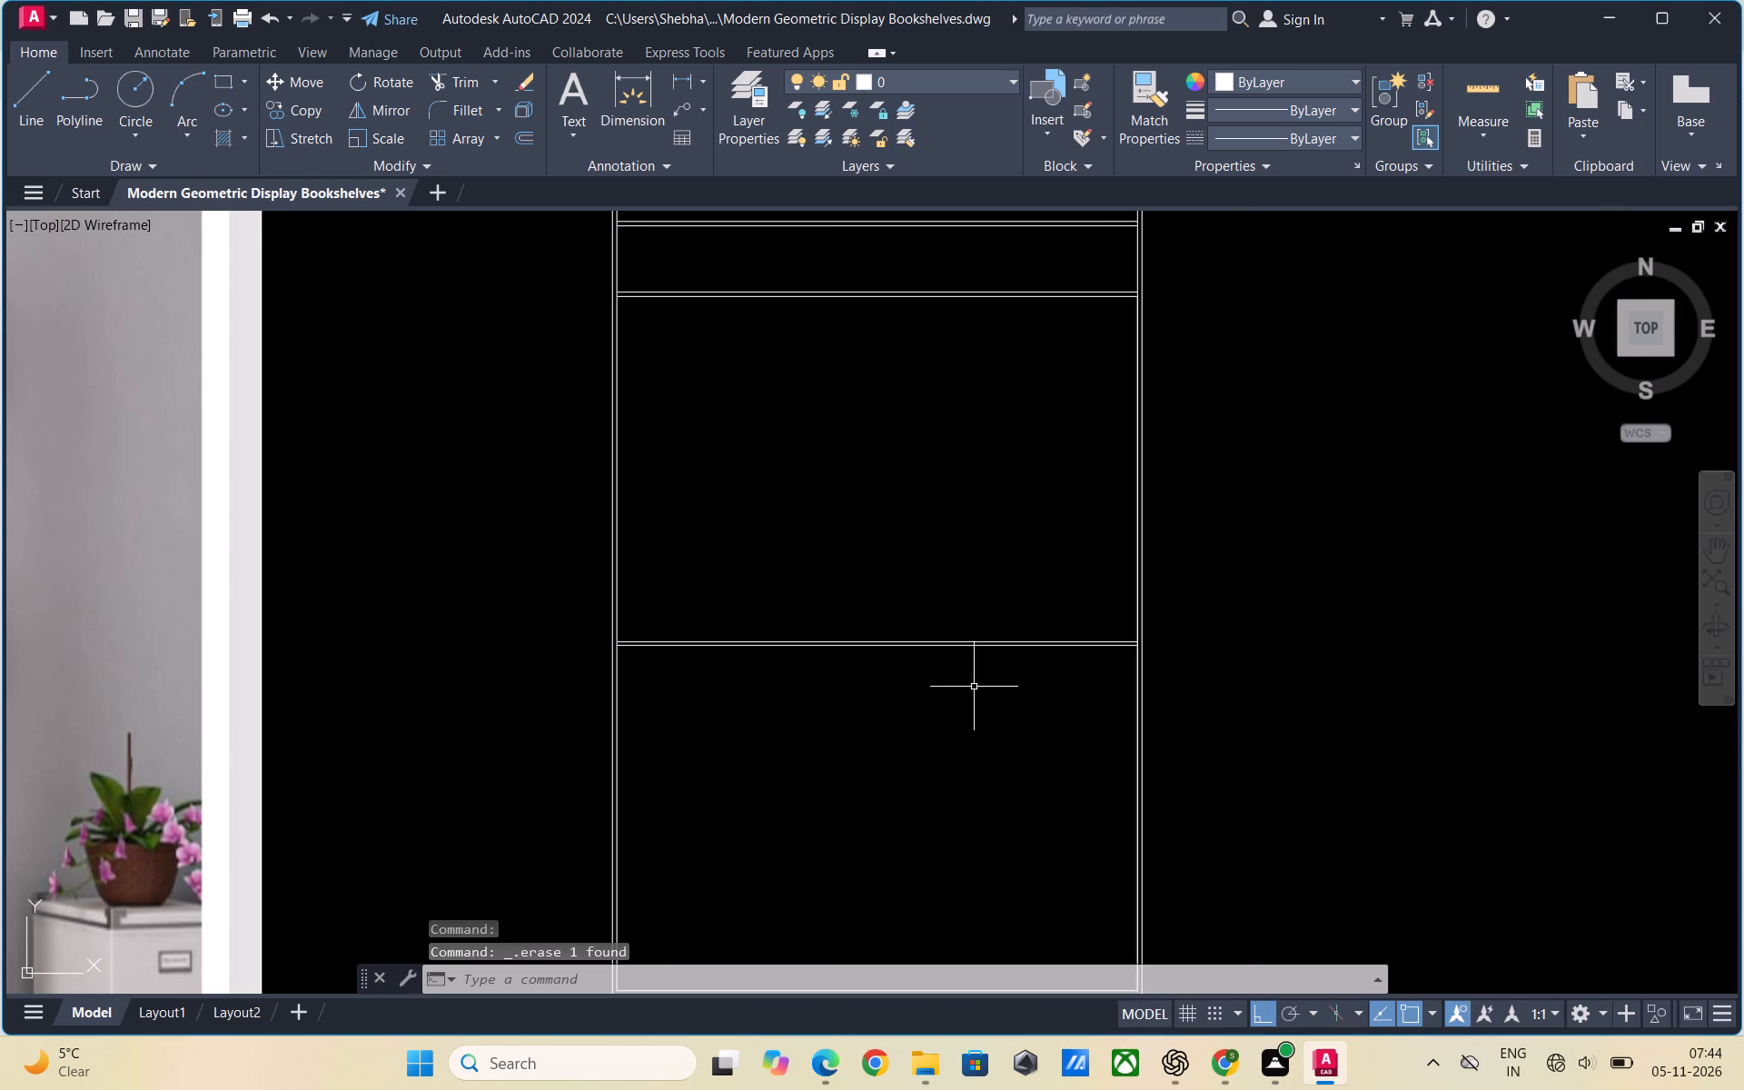
pyautogui.scroll(-1, 959, 458)
pyautogui.scroll(-1, 1021, 551)
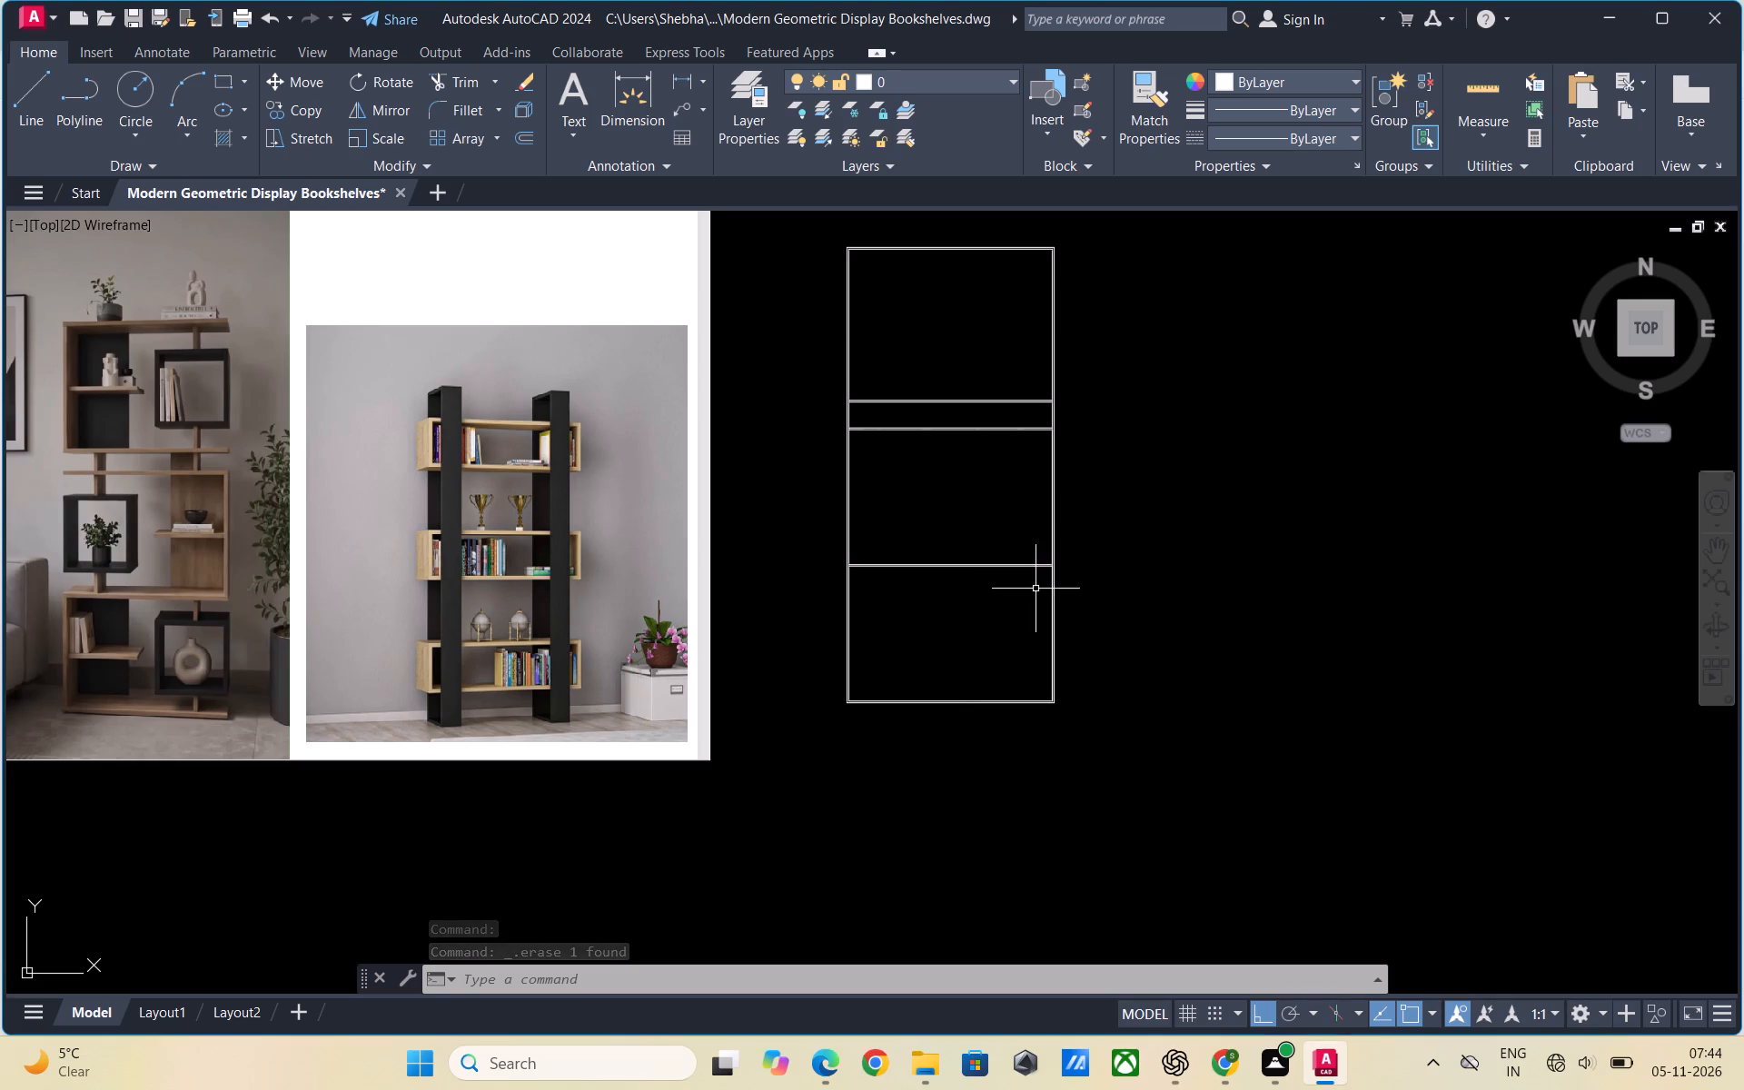
pyautogui.scroll(-1, 1016, 645)
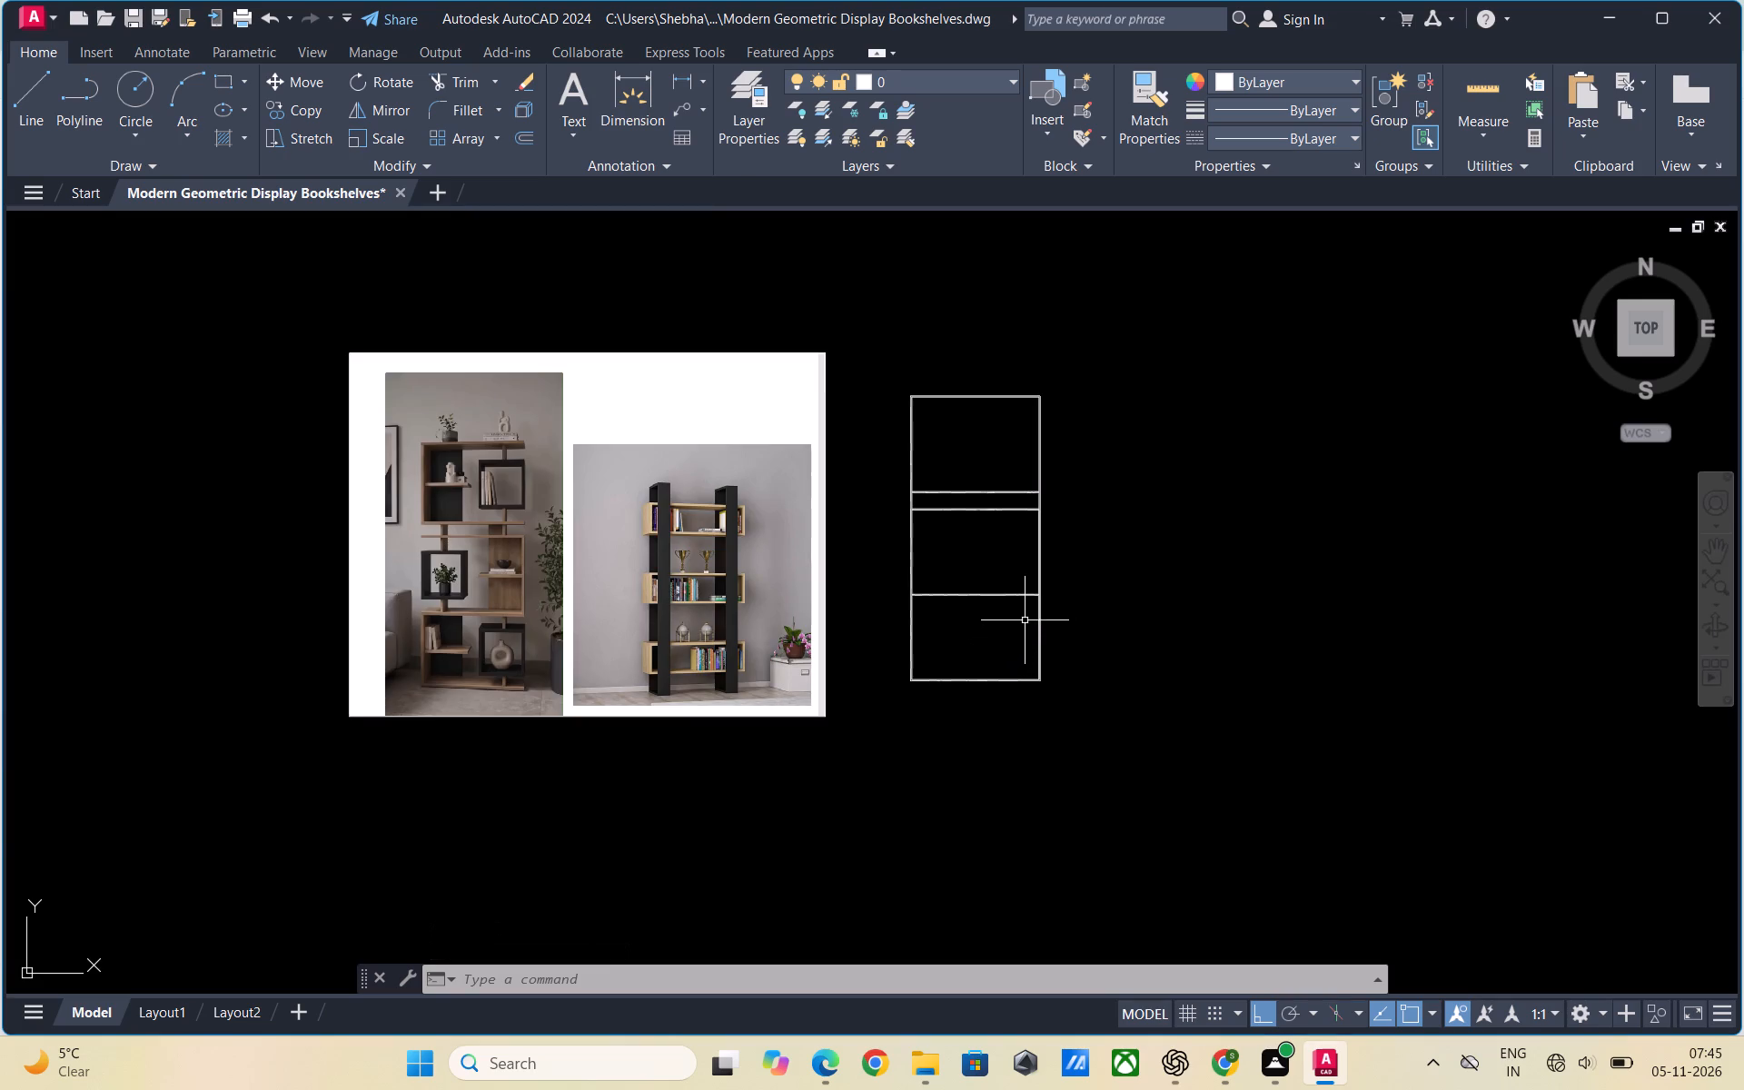
pyautogui.scroll(-1, 865, 625)
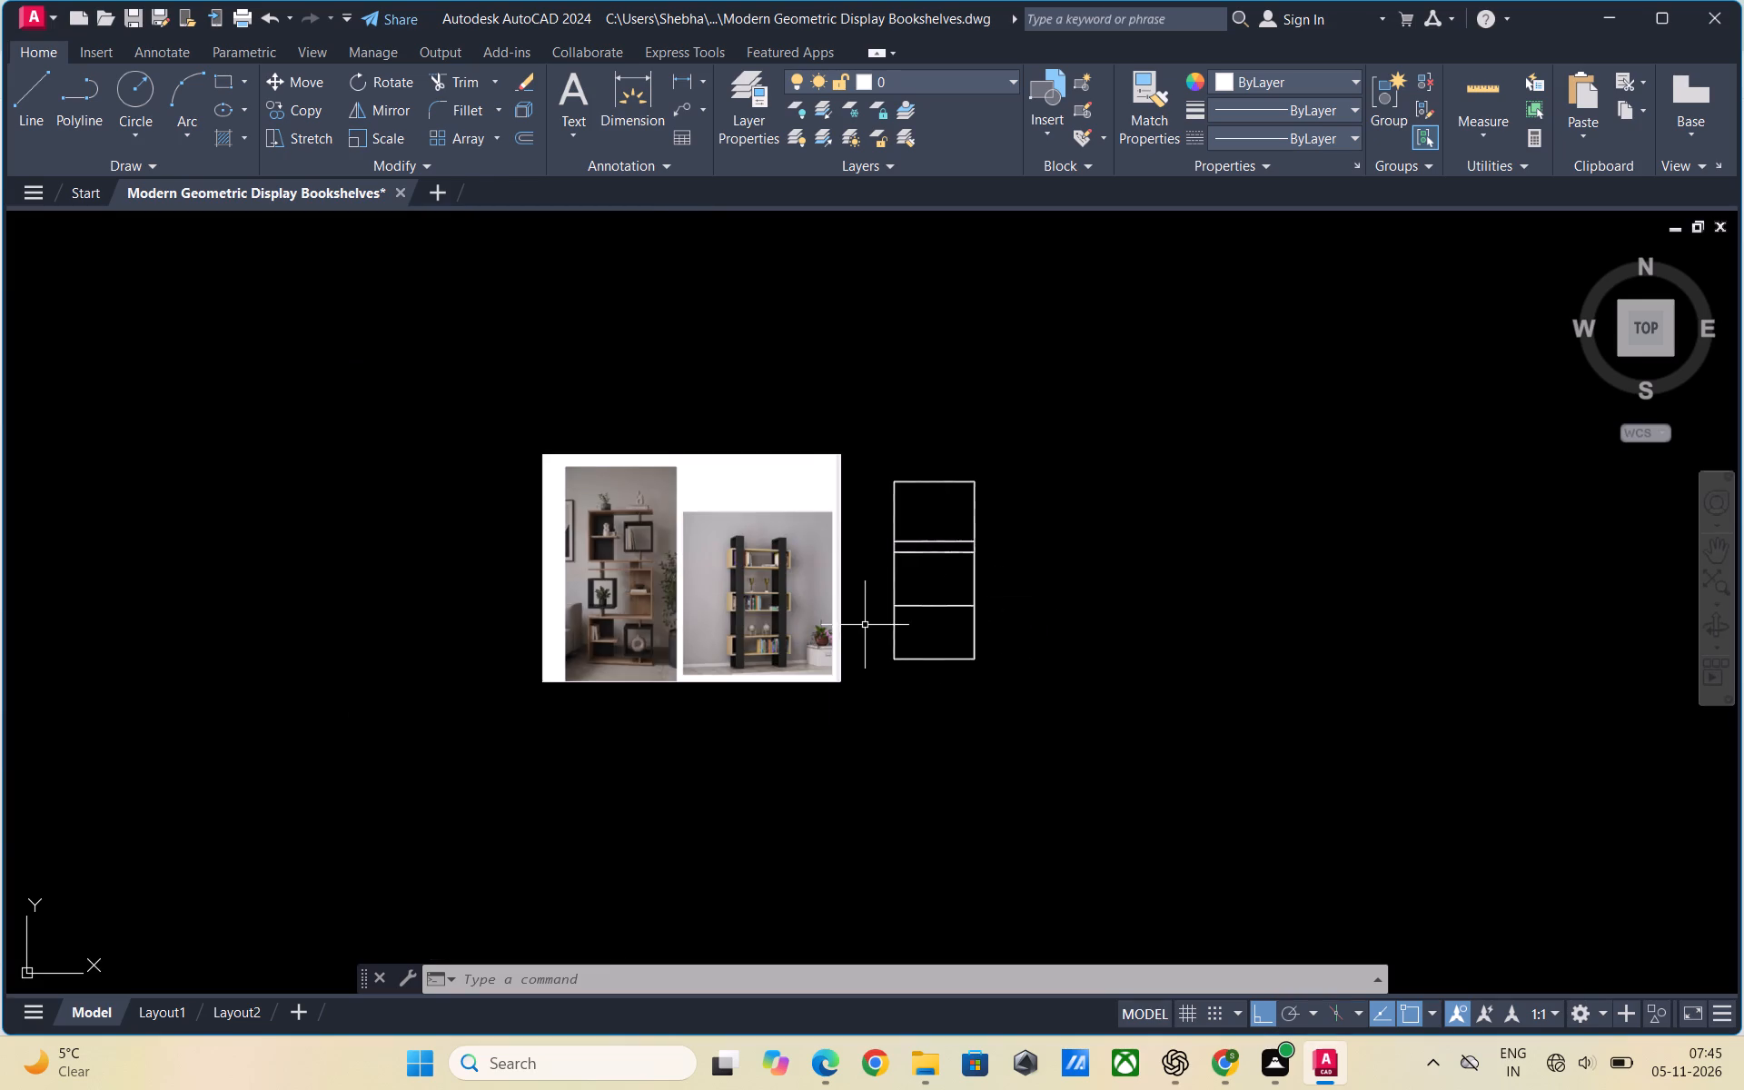
# Compare the frame's shelf divisions with the shelf and box arrangement of the geometric bookshelf in the reference images.
pyautogui.scroll(1, 964, 538)
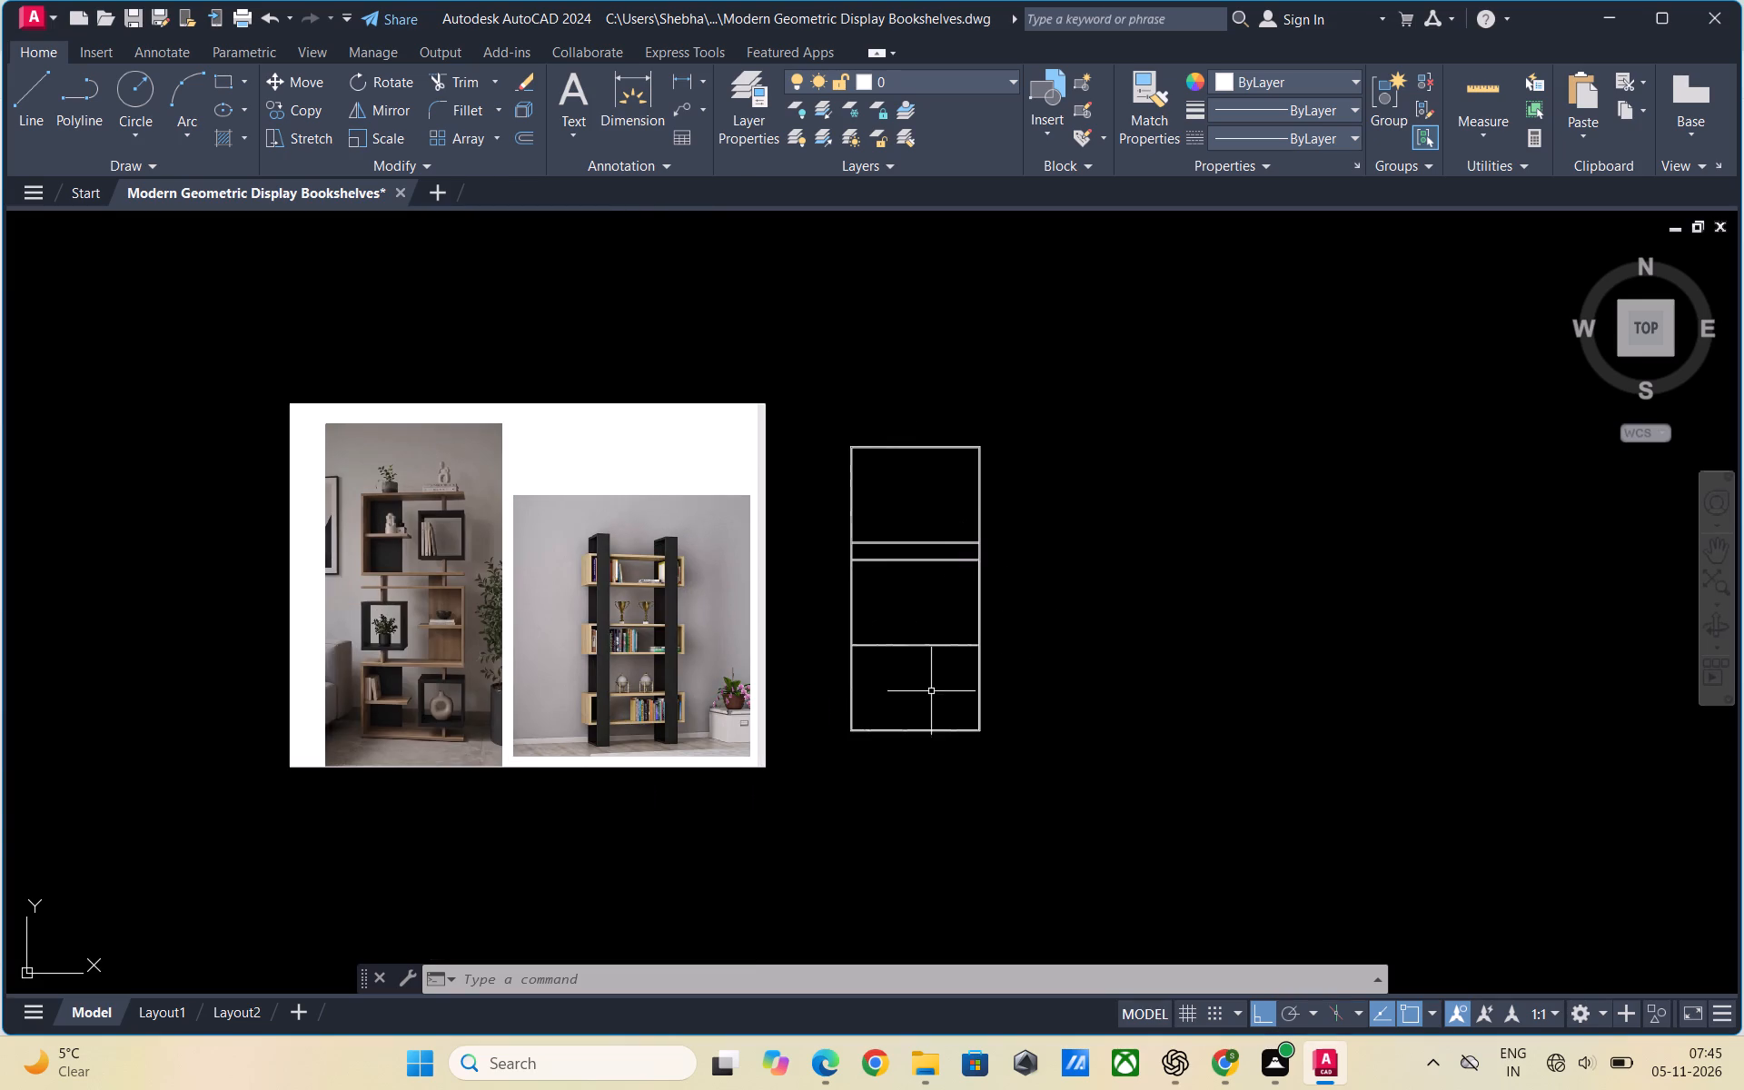
pyautogui.scroll(1, 930, 694)
pyautogui.scroll(-1, 995, 667)
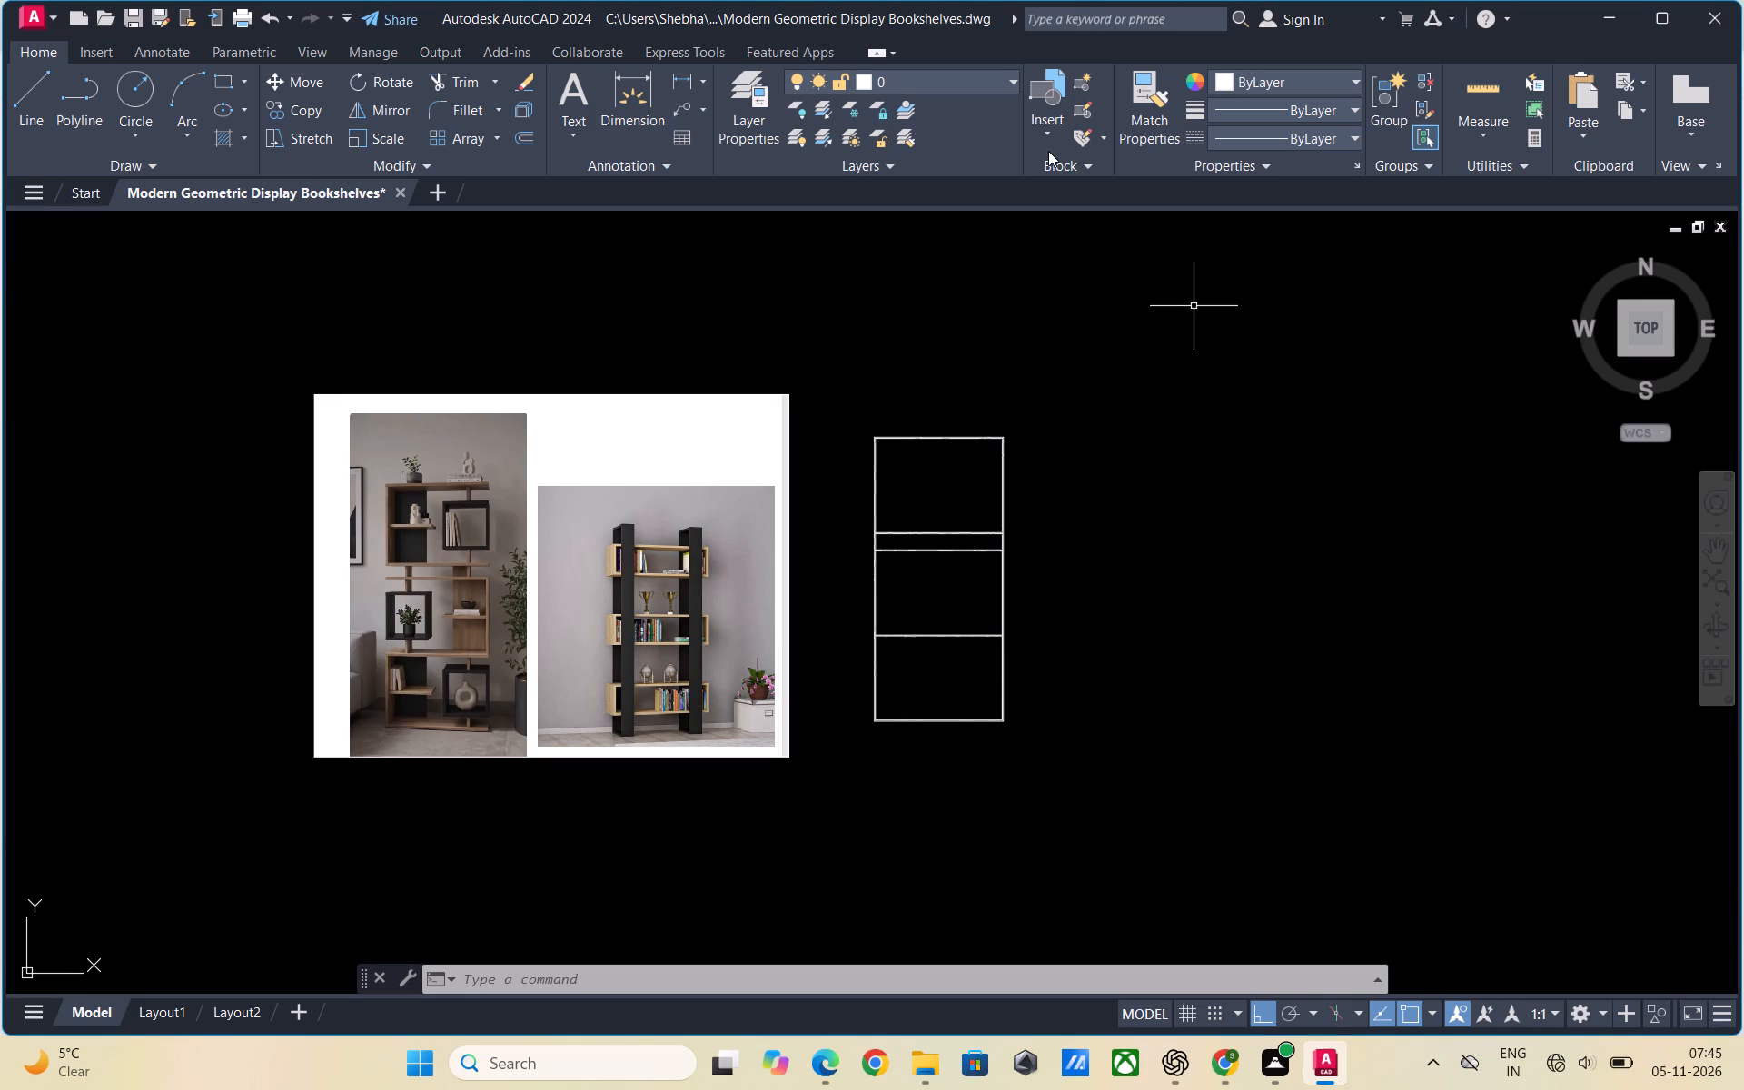
pyautogui.scroll(1, 897, 411)
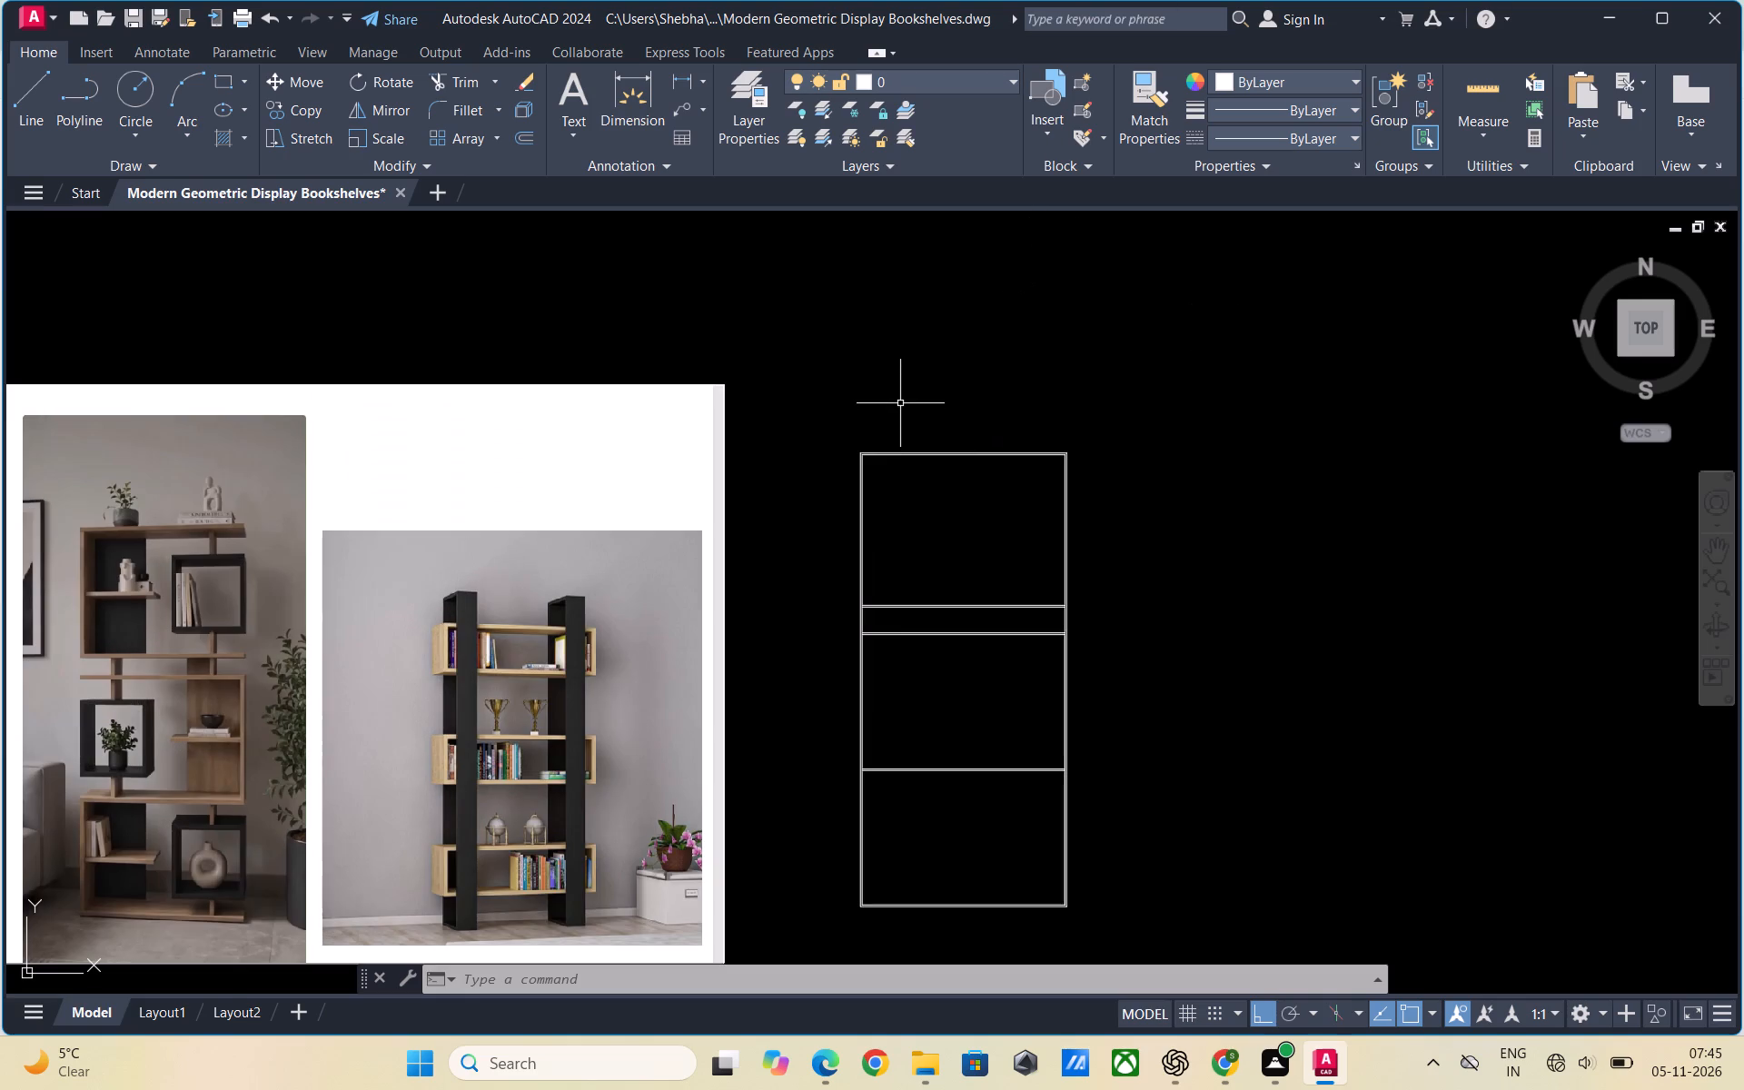
pyautogui.scroll(2, 970, 504)
pyautogui.scroll(-1, 649, 304)
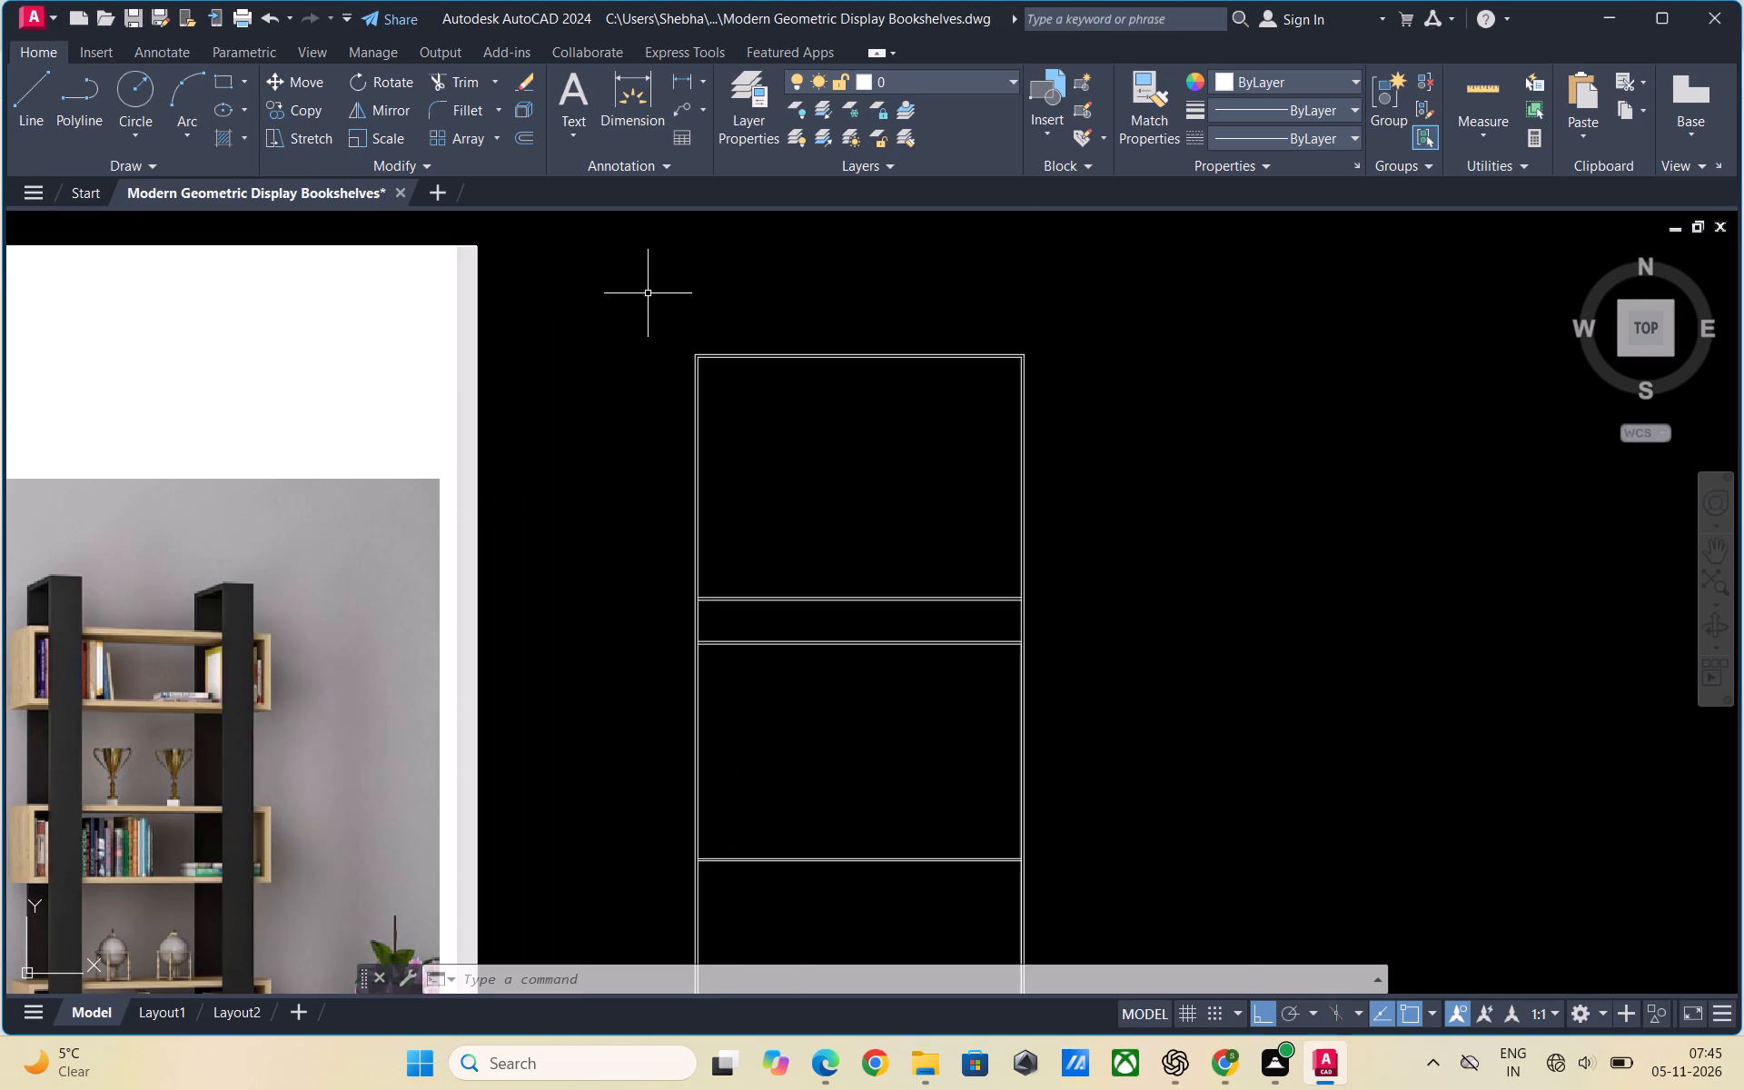
pyautogui.scroll(-1, 718, 275)
pyautogui.scroll(1, 762, 374)
pyautogui.scroll(-1, 907, 362)
pyautogui.scroll(-1, 1077, 372)
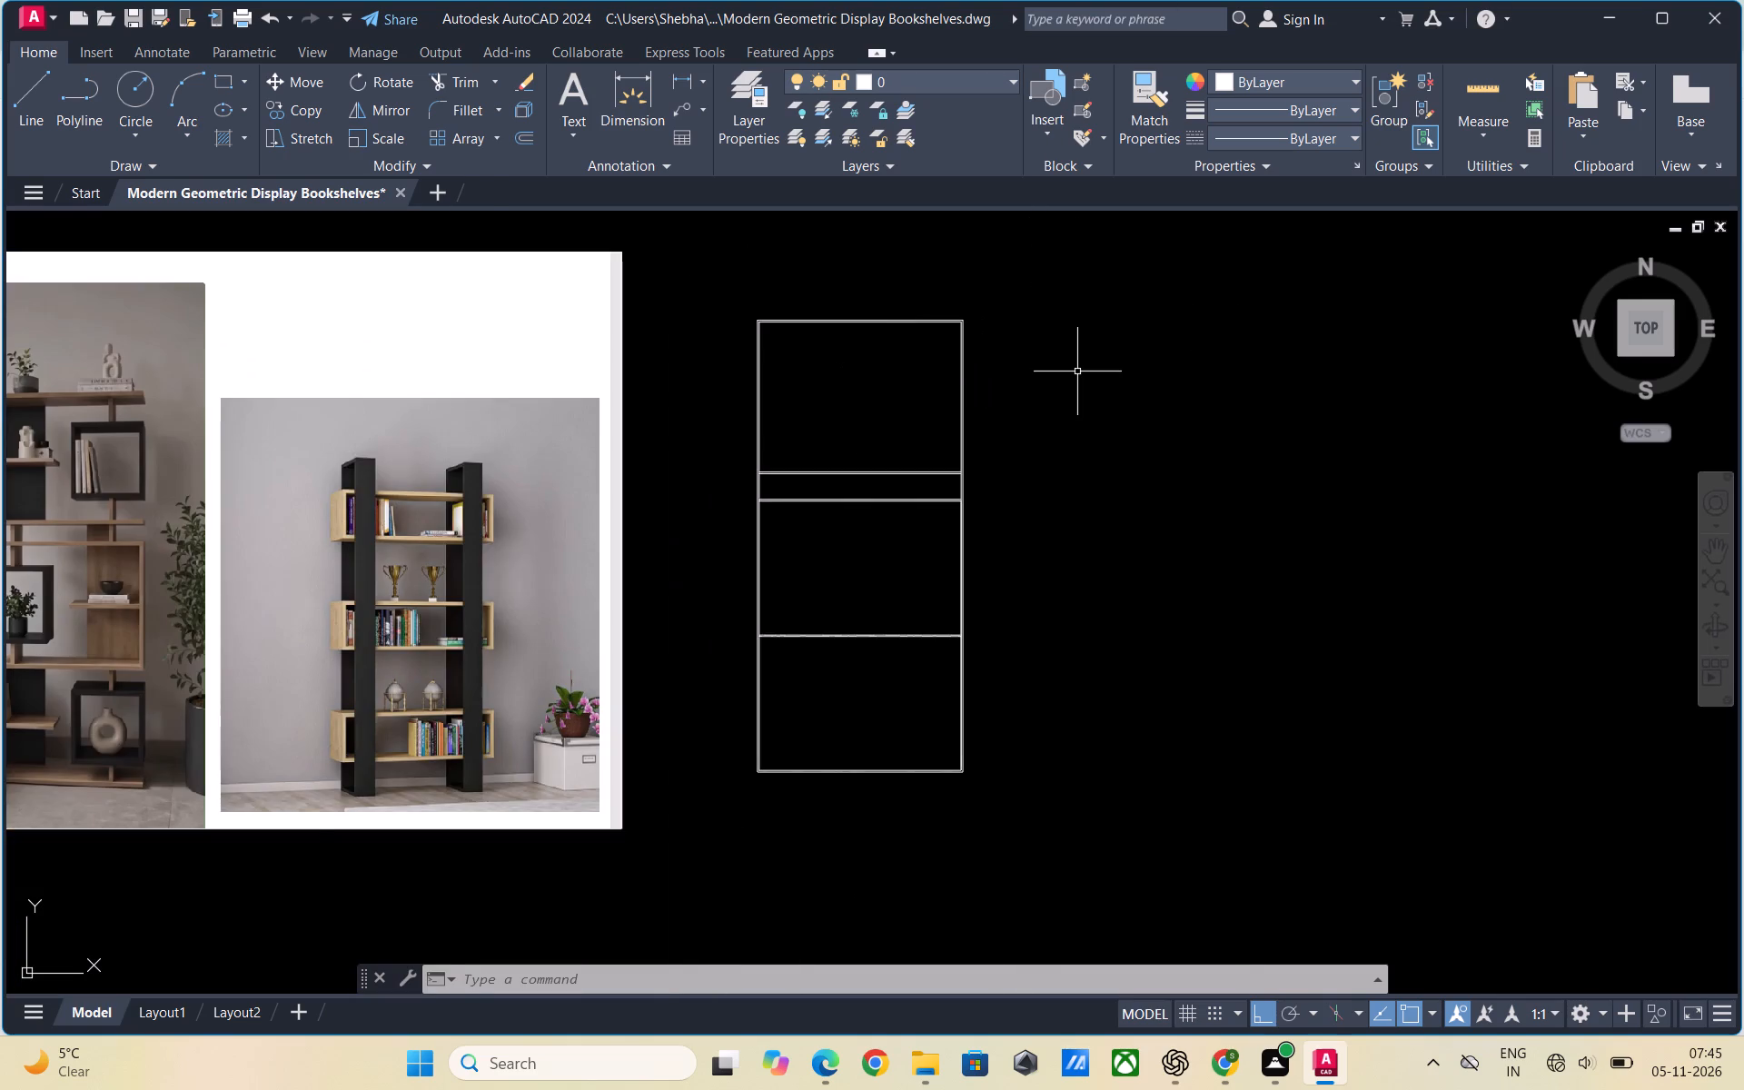
pyautogui.scroll(1, 538, 355)
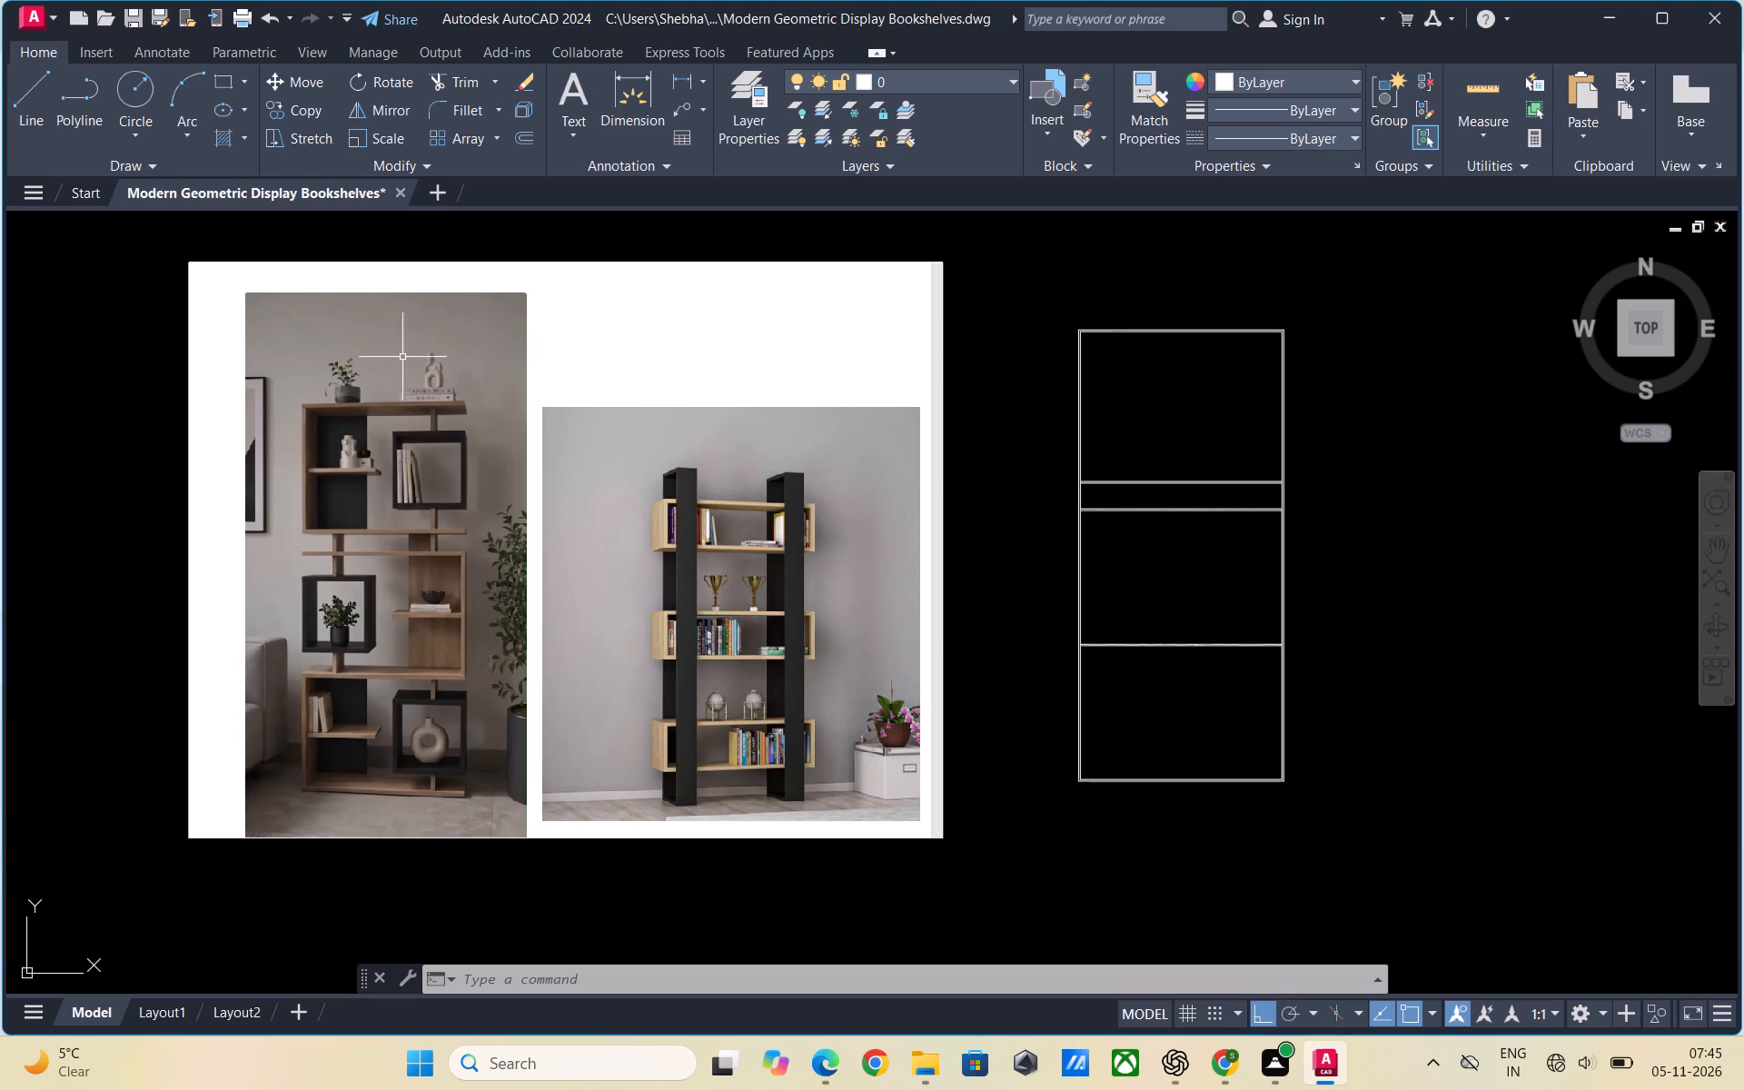
pyautogui.scroll(-1, 401, 356)
pyautogui.scroll(1, 887, 386)
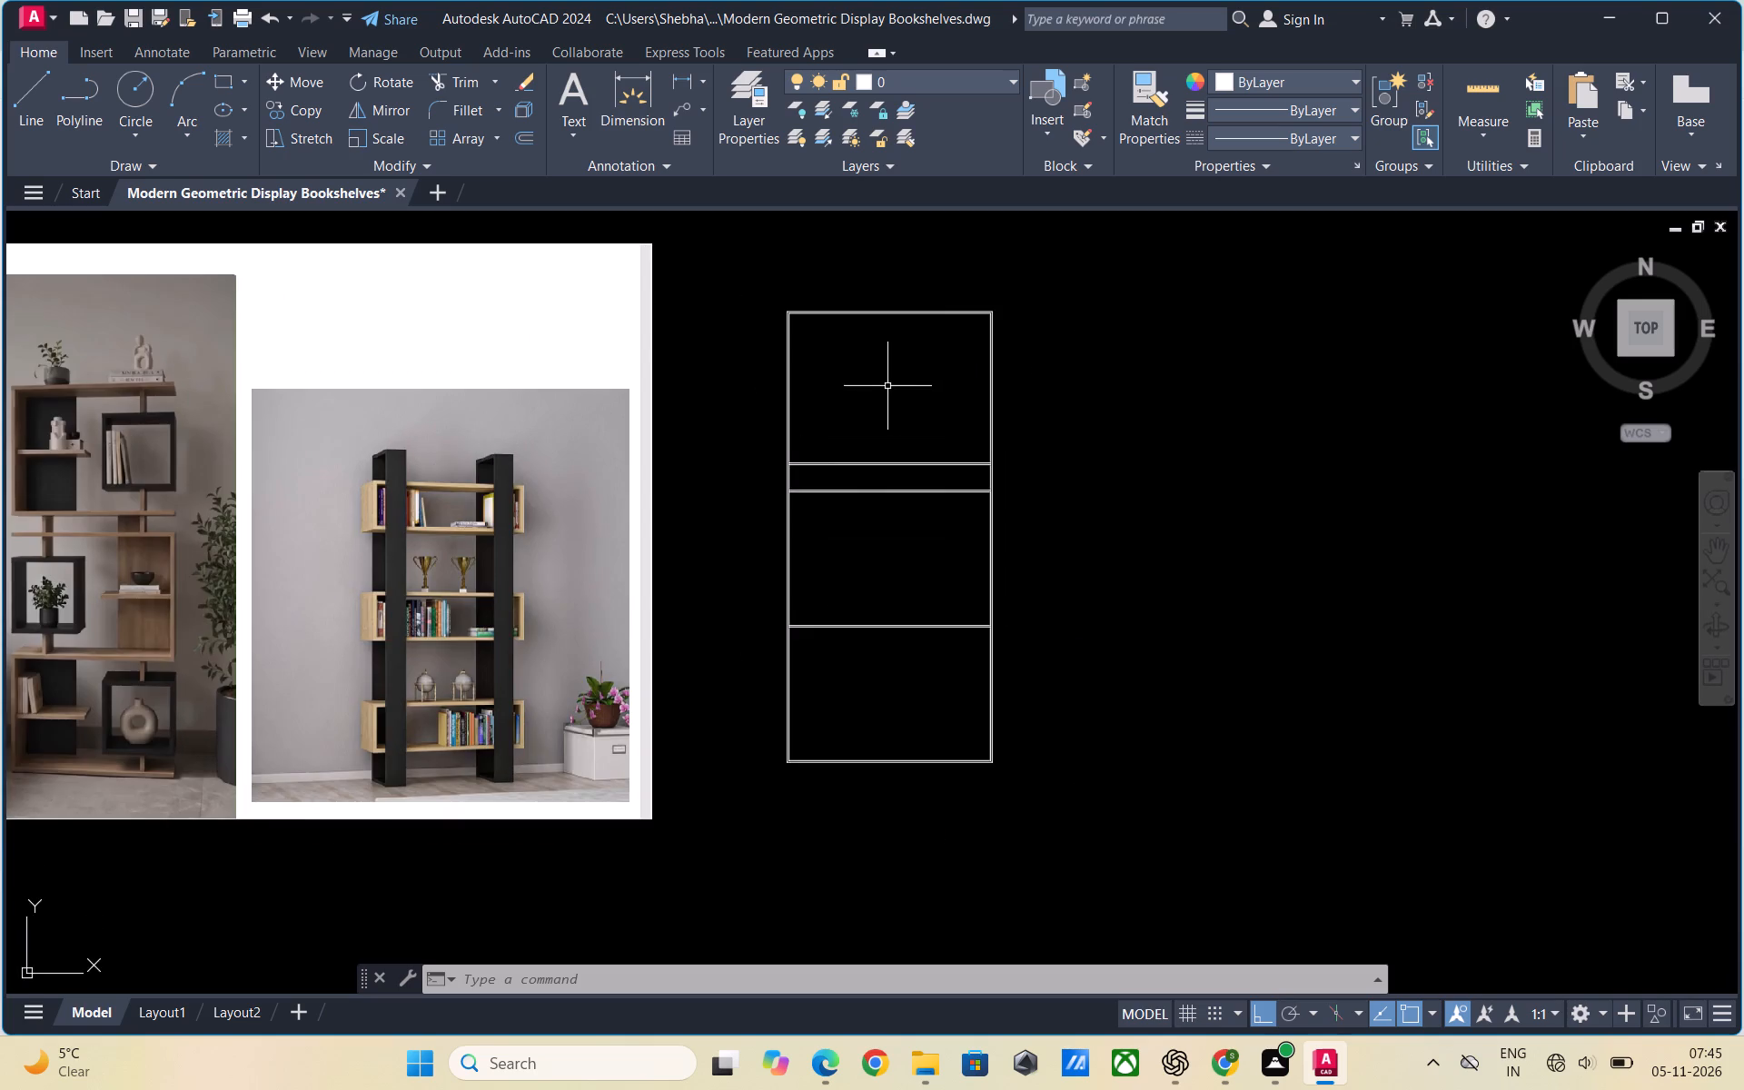
pyautogui.scroll(-1, 891, 383)
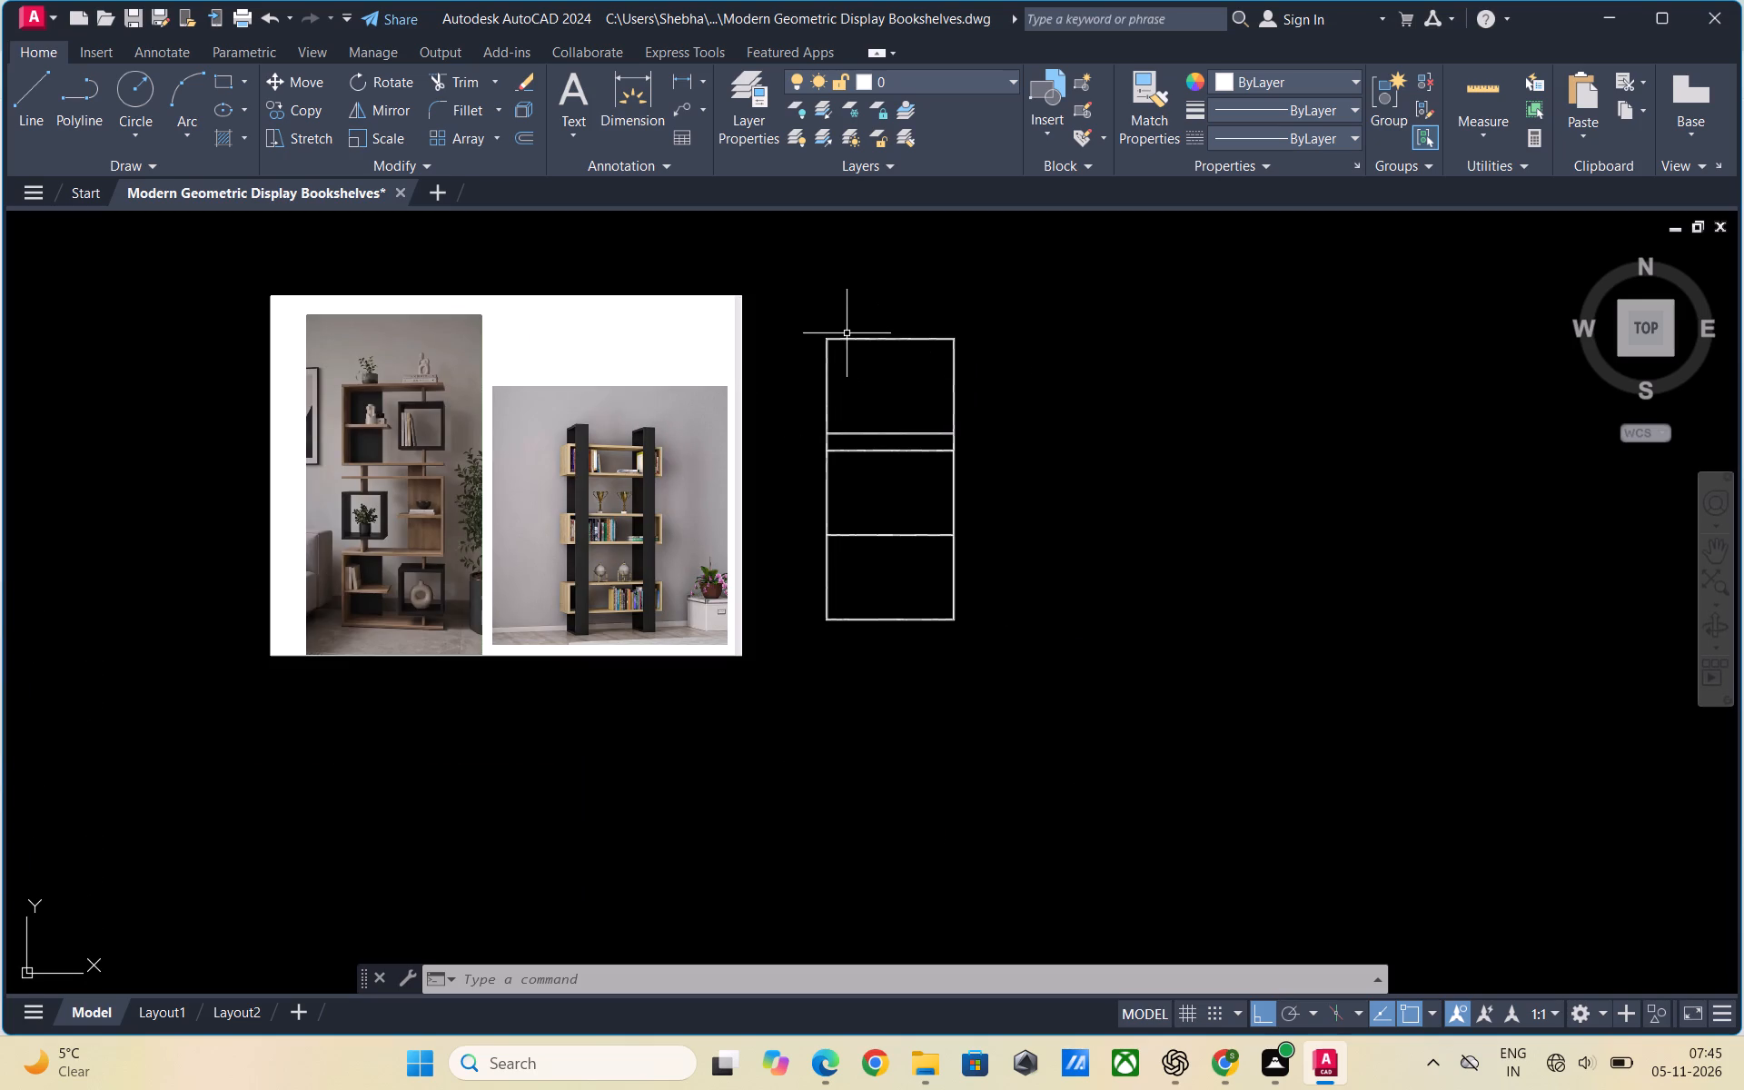
pyautogui.scroll(1, 847, 332)
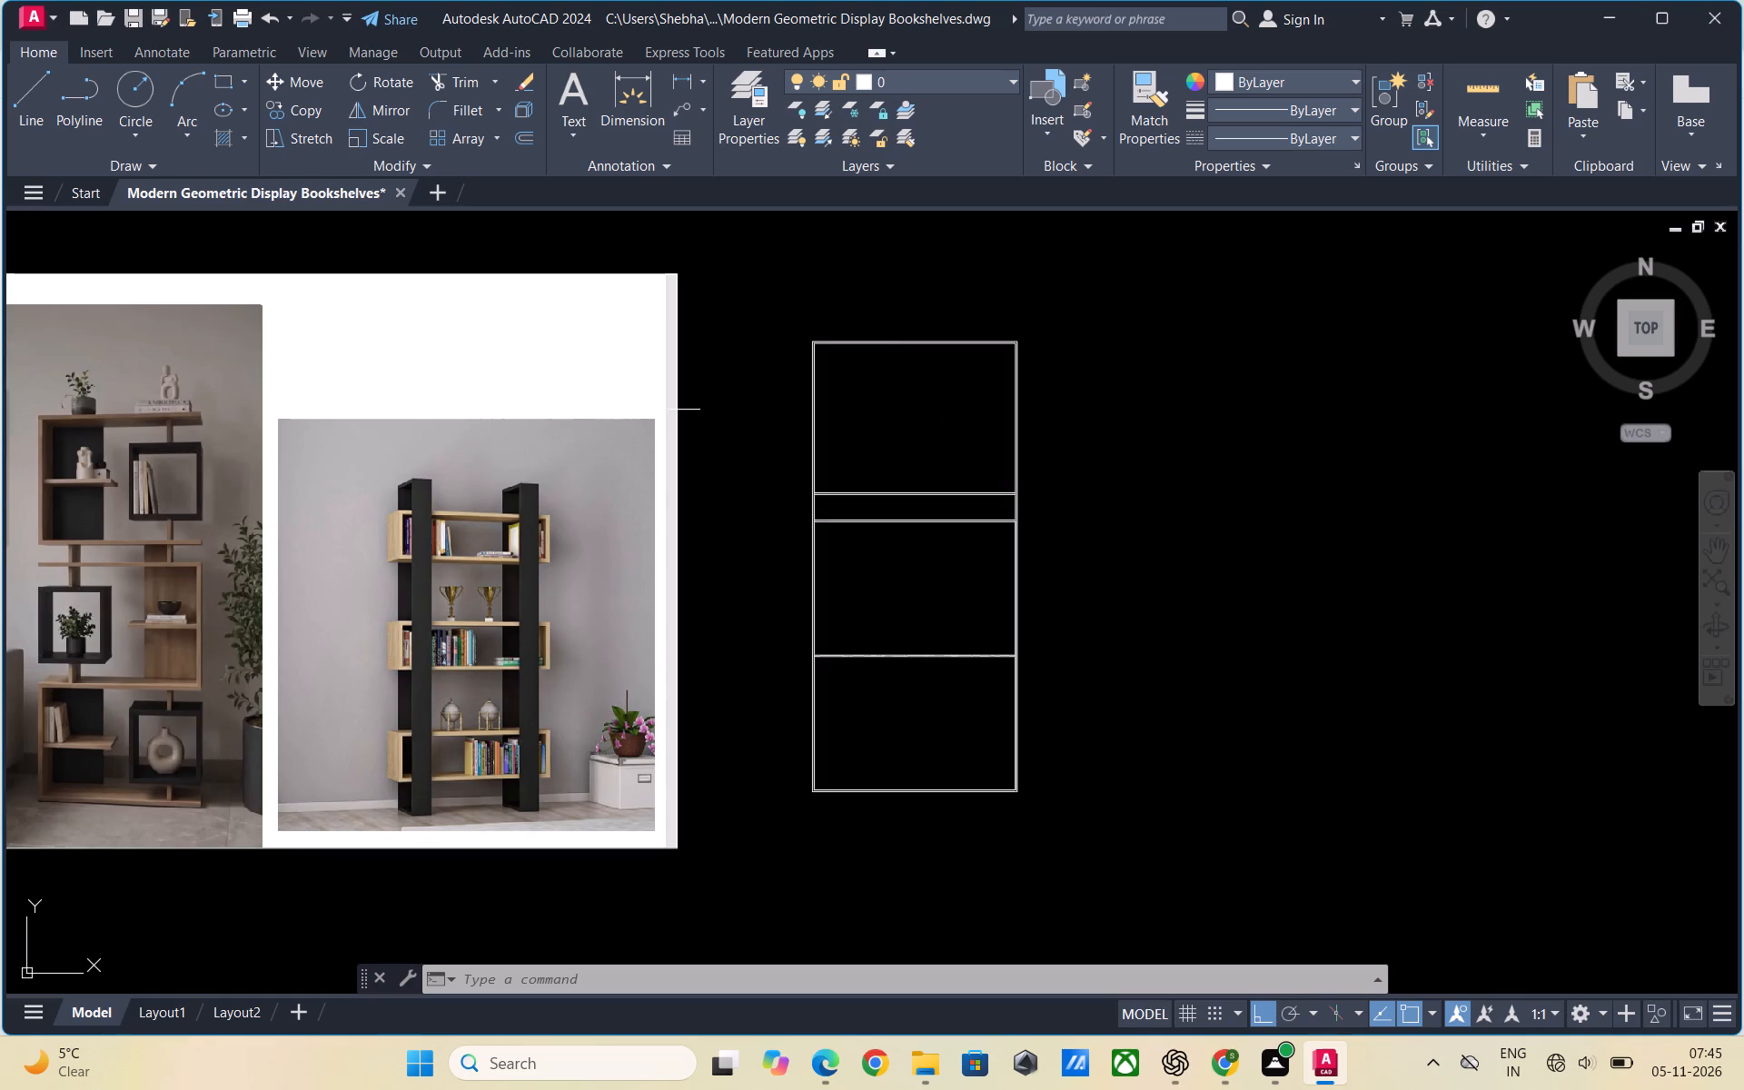
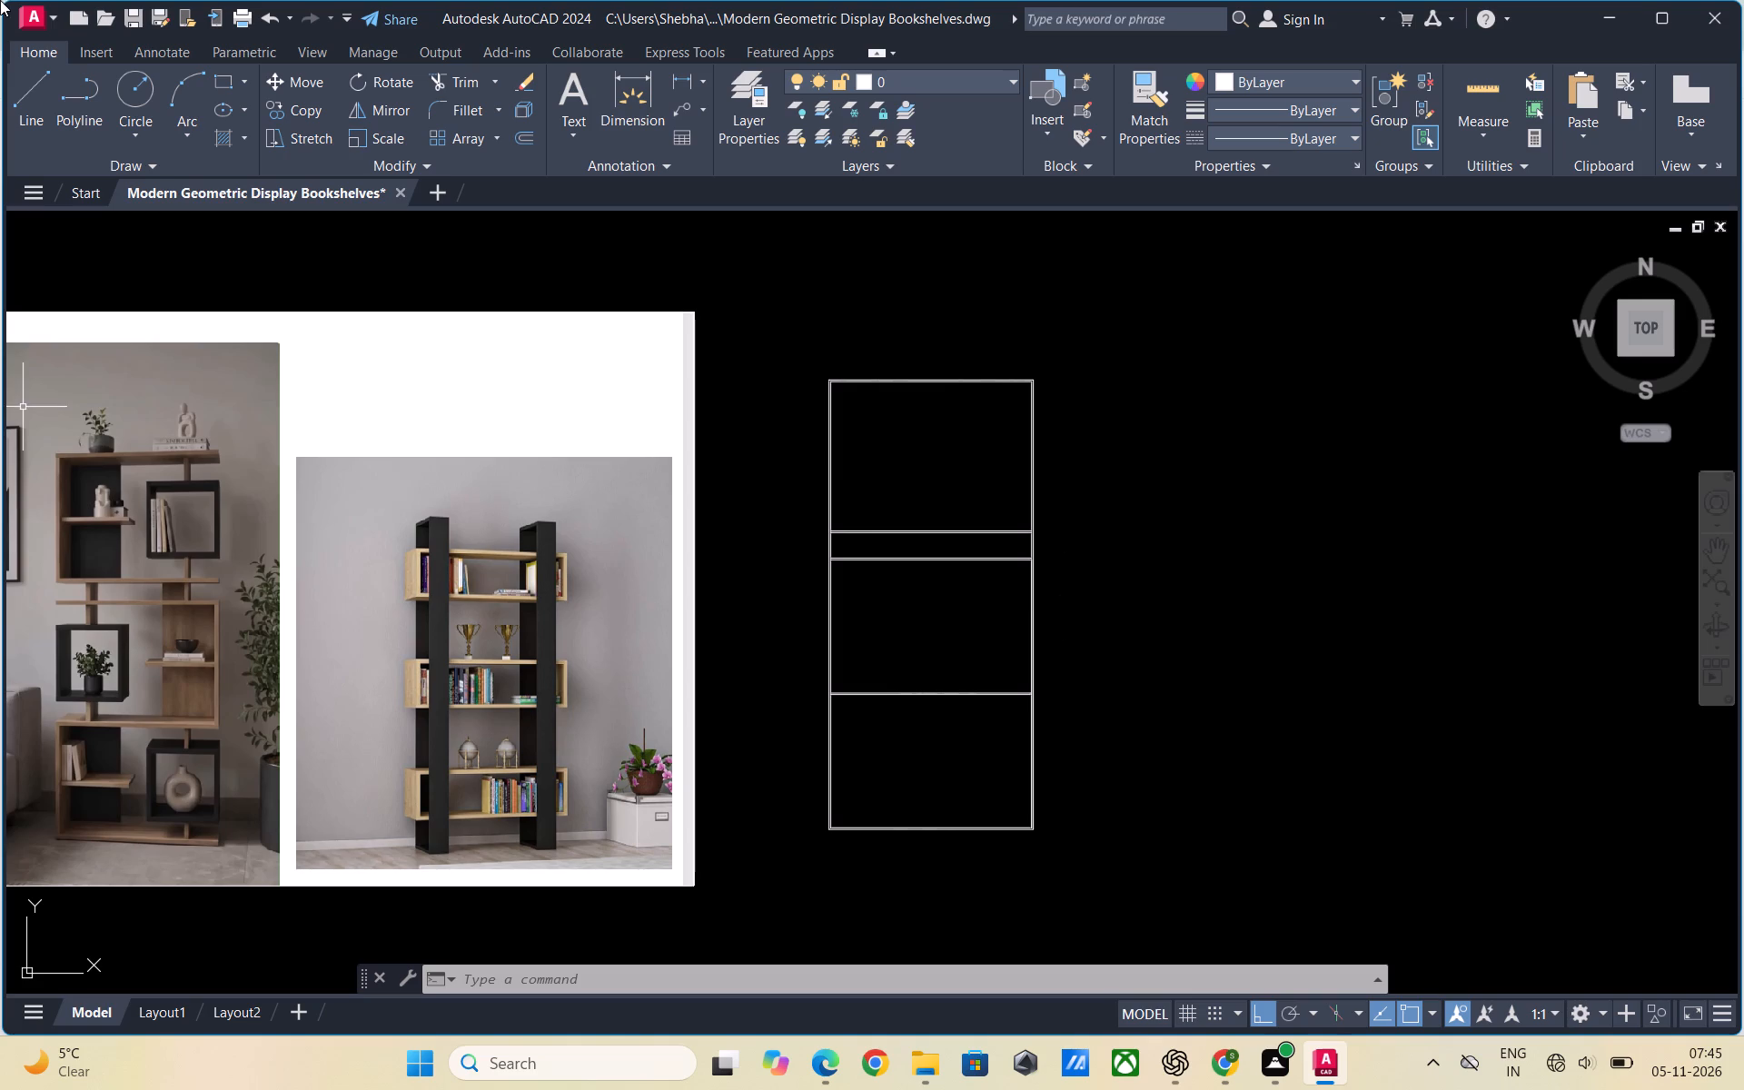
# Examine the geometric bookshelf in the reference images against the drawn frame to plan its remaining boxes and inner shelves.
pyautogui.scroll(-1, 720, 516)
pyautogui.scroll(2, 766, 471)
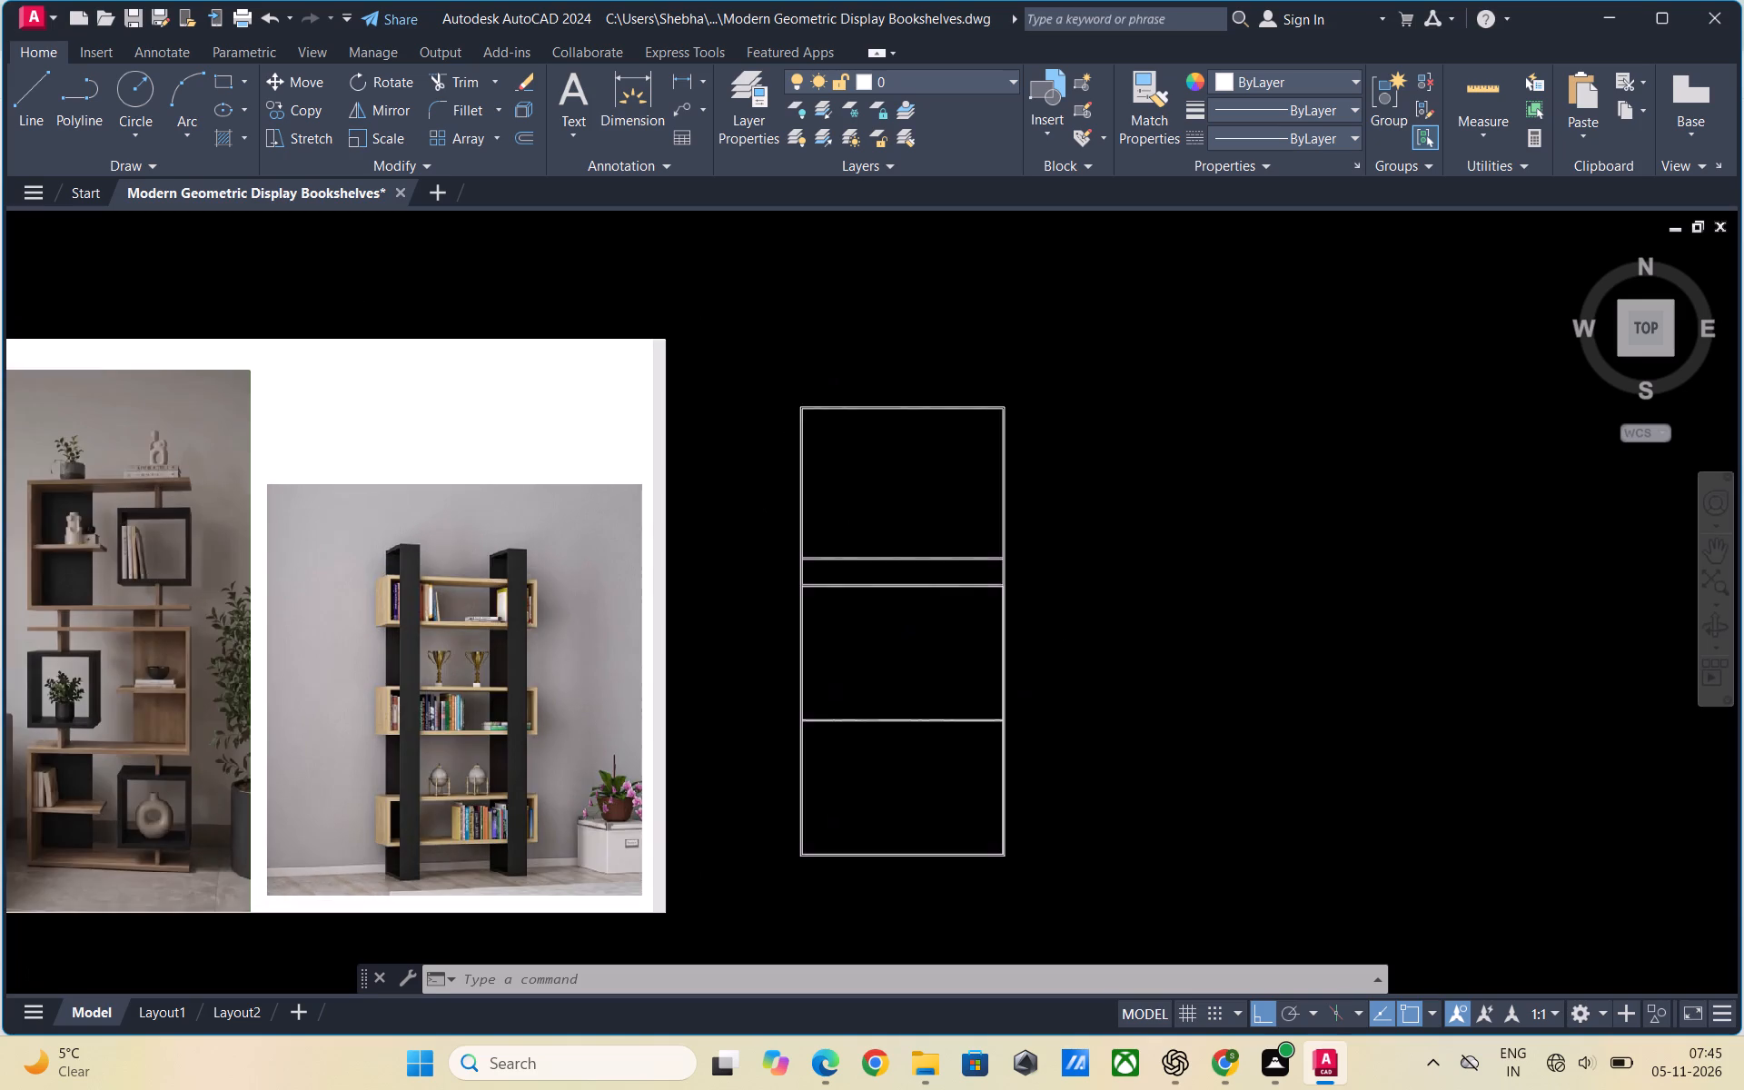
pyautogui.scroll(1, 766, 470)
pyautogui.scroll(-1, 766, 470)
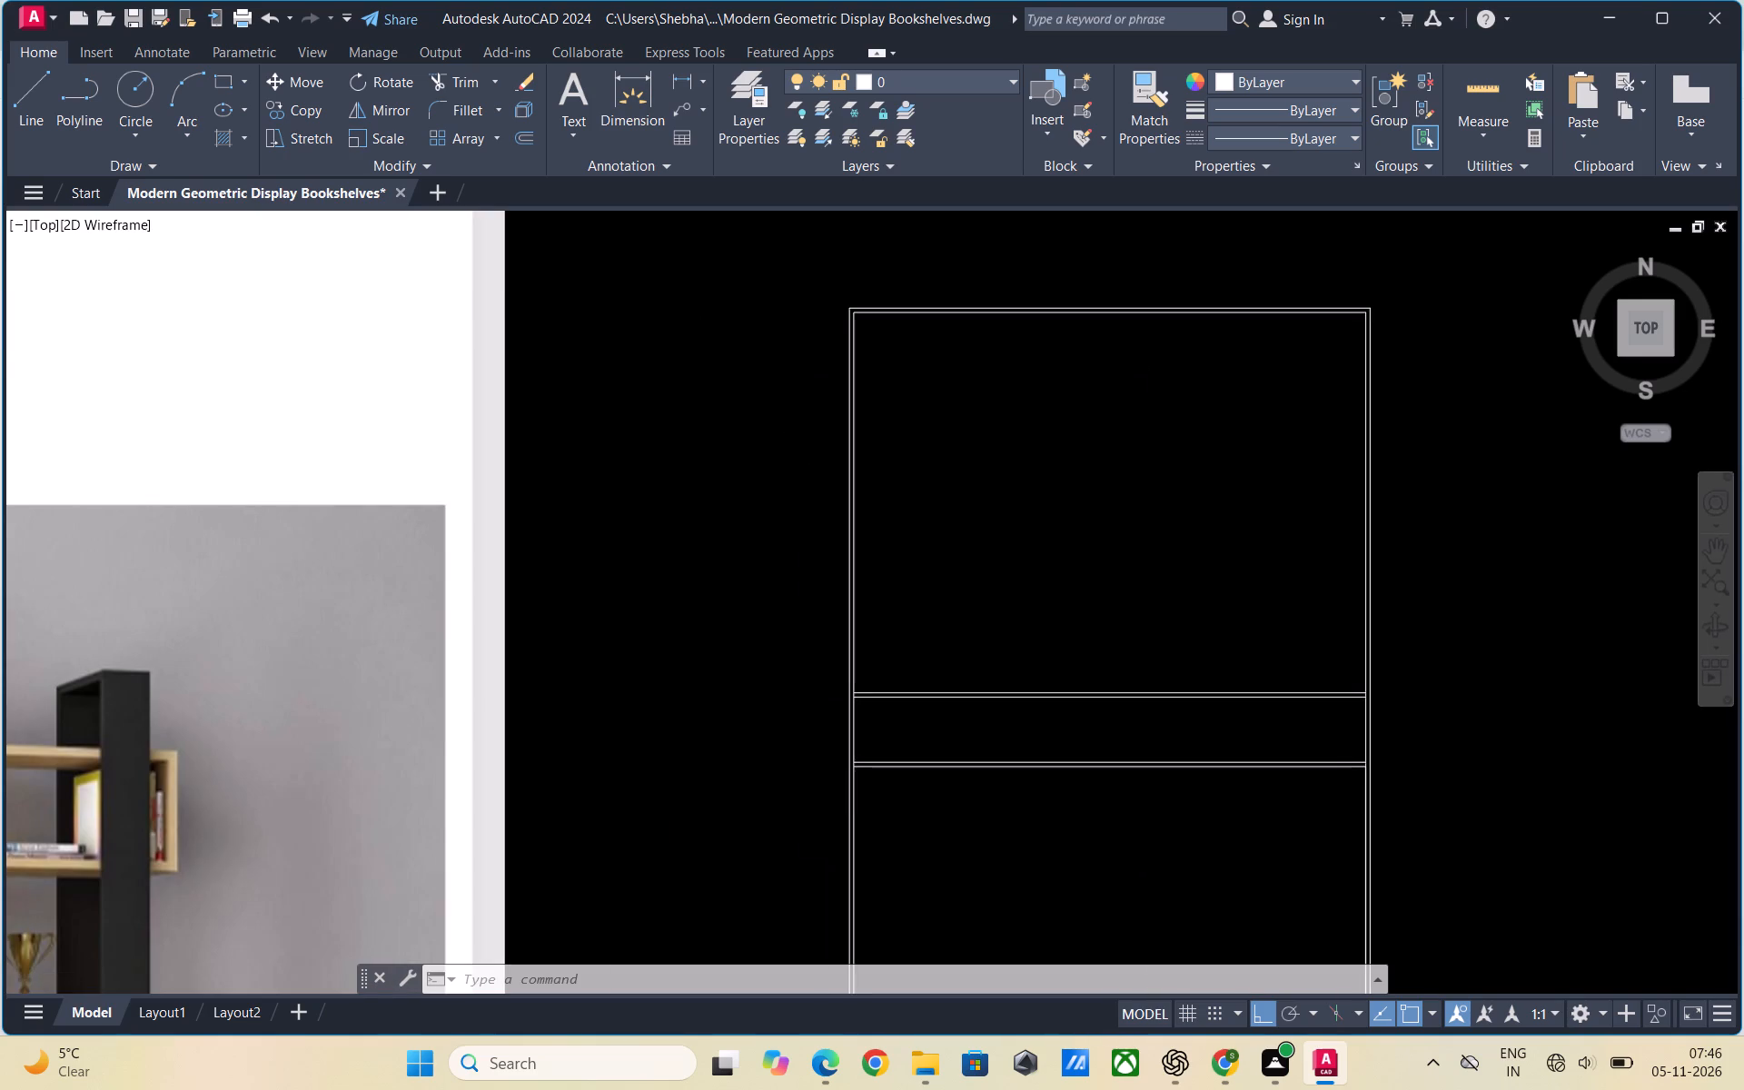
pyautogui.scroll(-1, 766, 470)
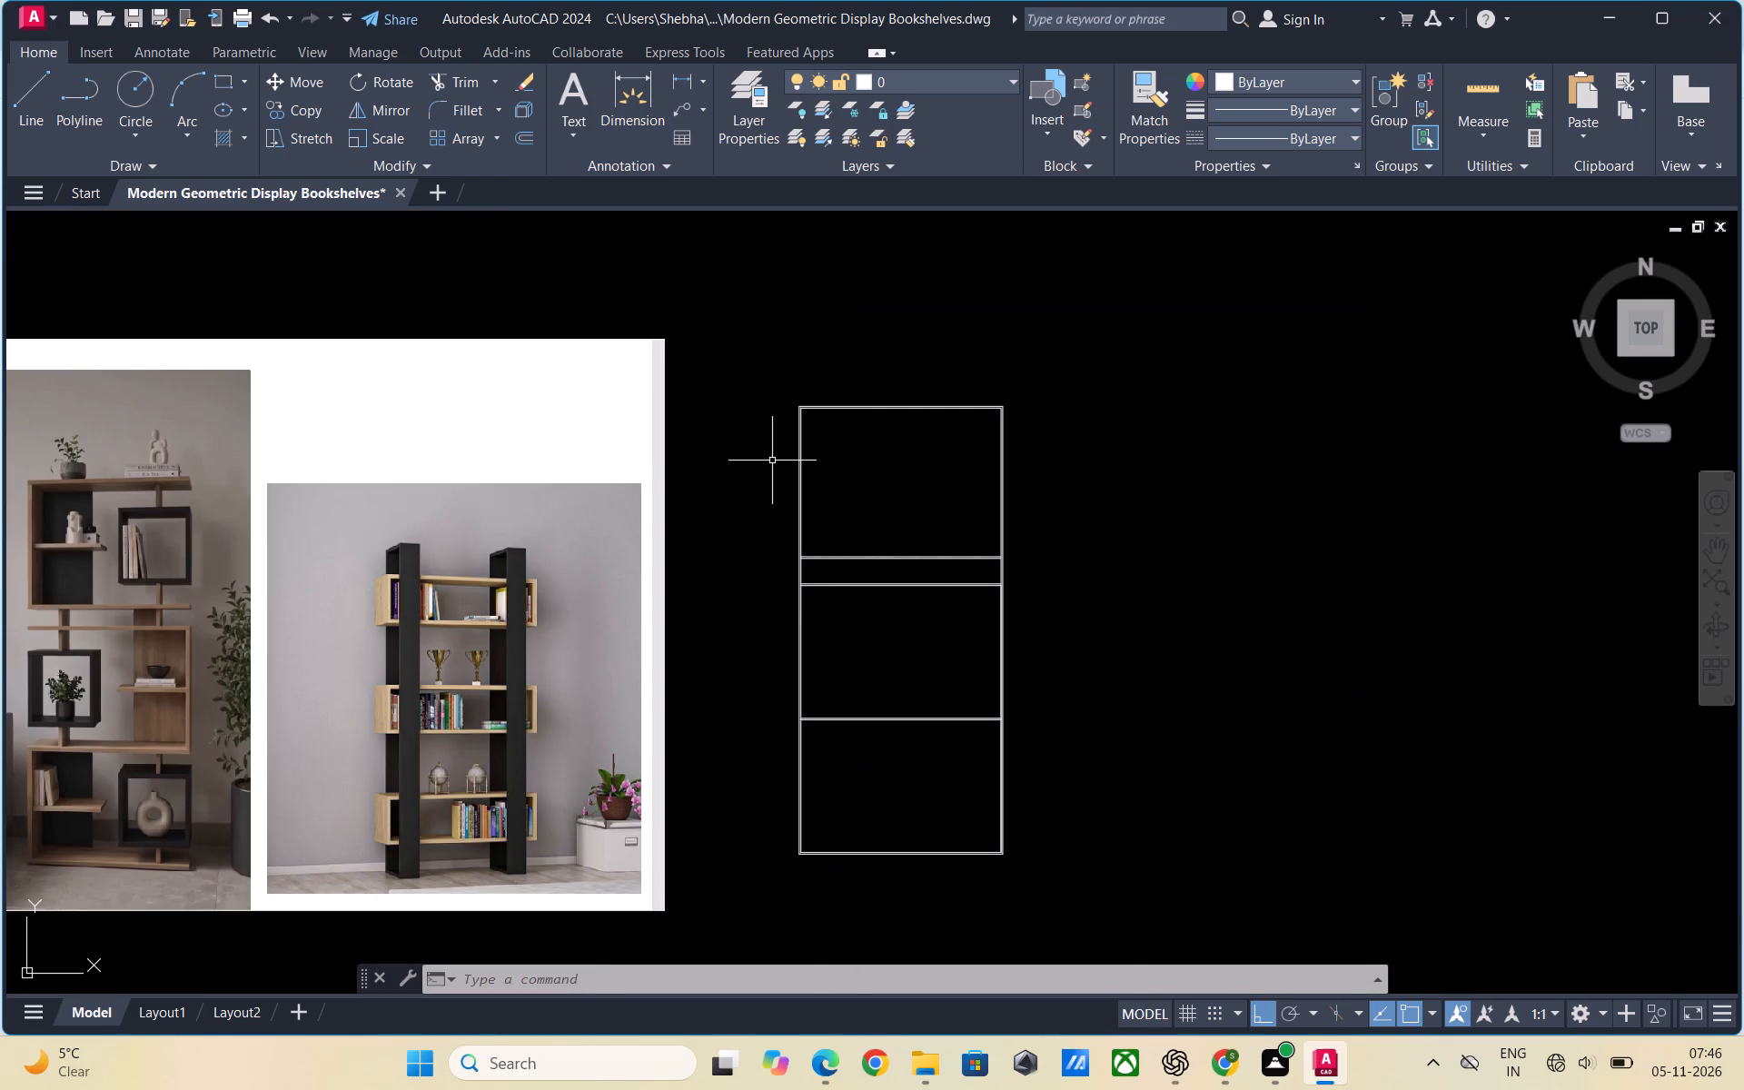
pyautogui.scroll(1, 778, 441)
pyautogui.scroll(-1, 782, 460)
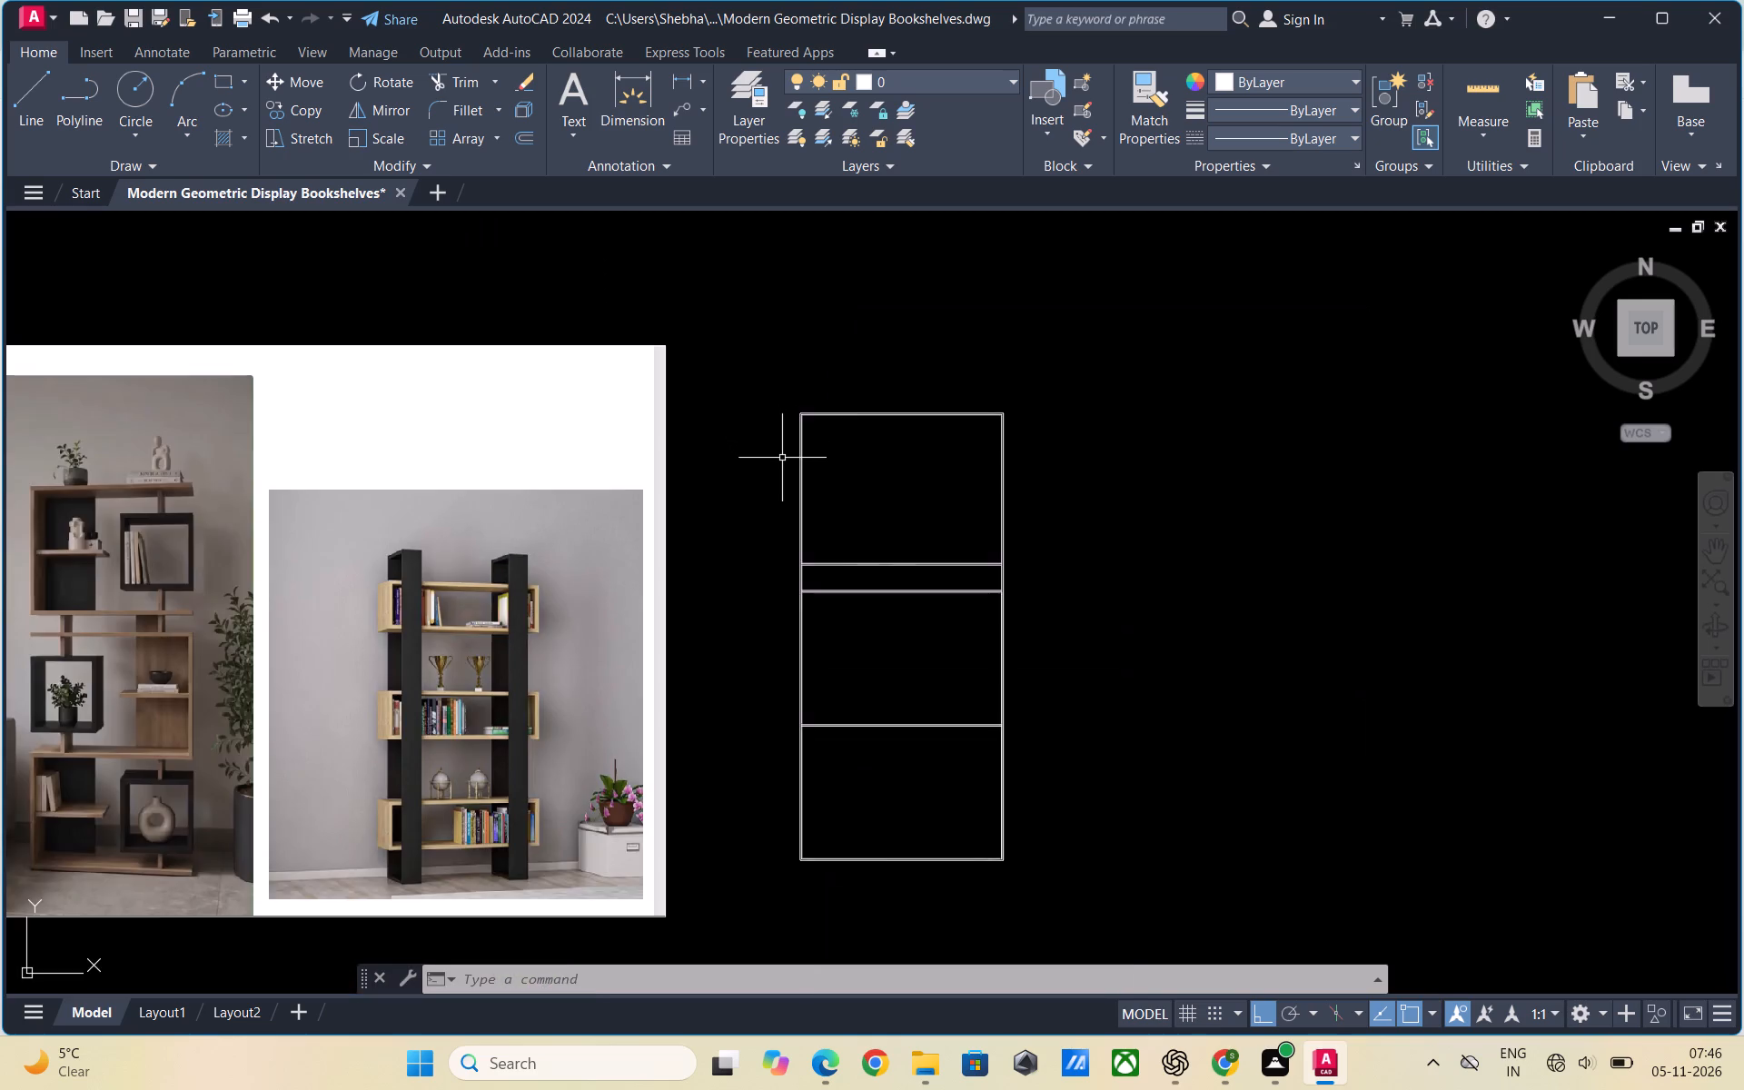
pyautogui.scroll(1, 778, 453)
pyautogui.scroll(-1, 760, 465)
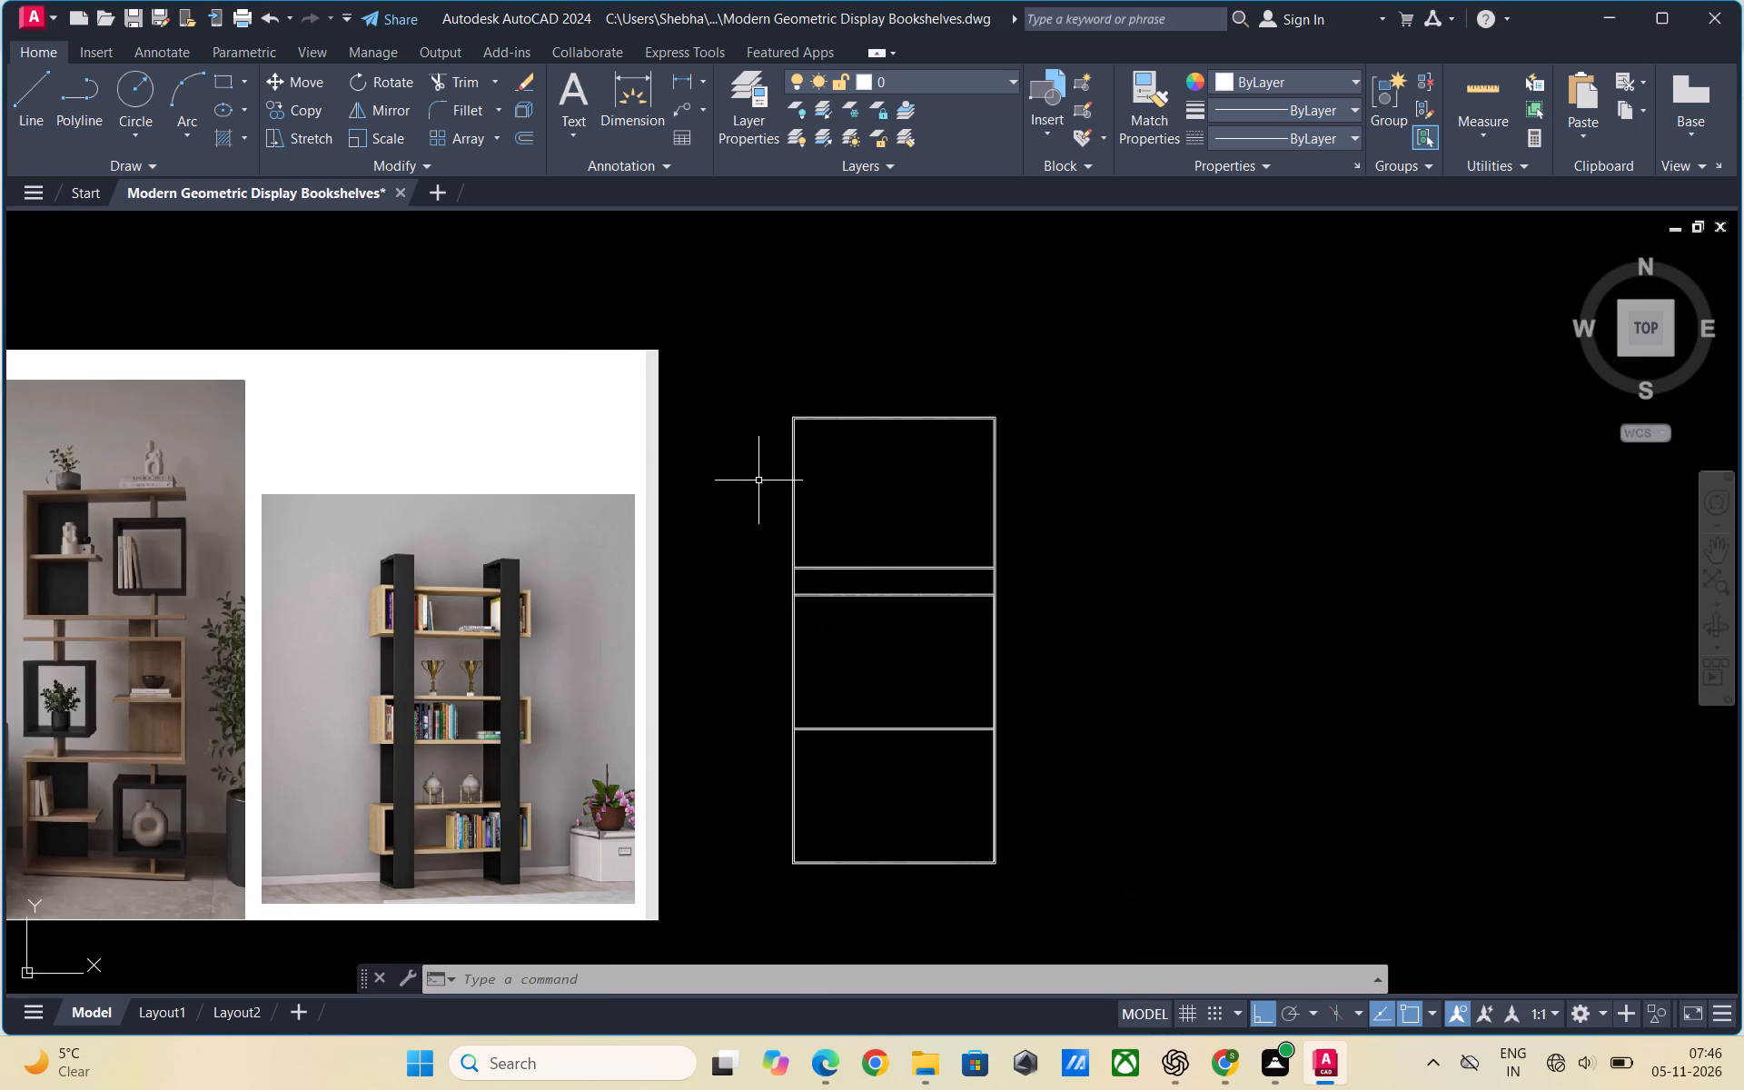
pyautogui.scroll(-1, 766, 483)
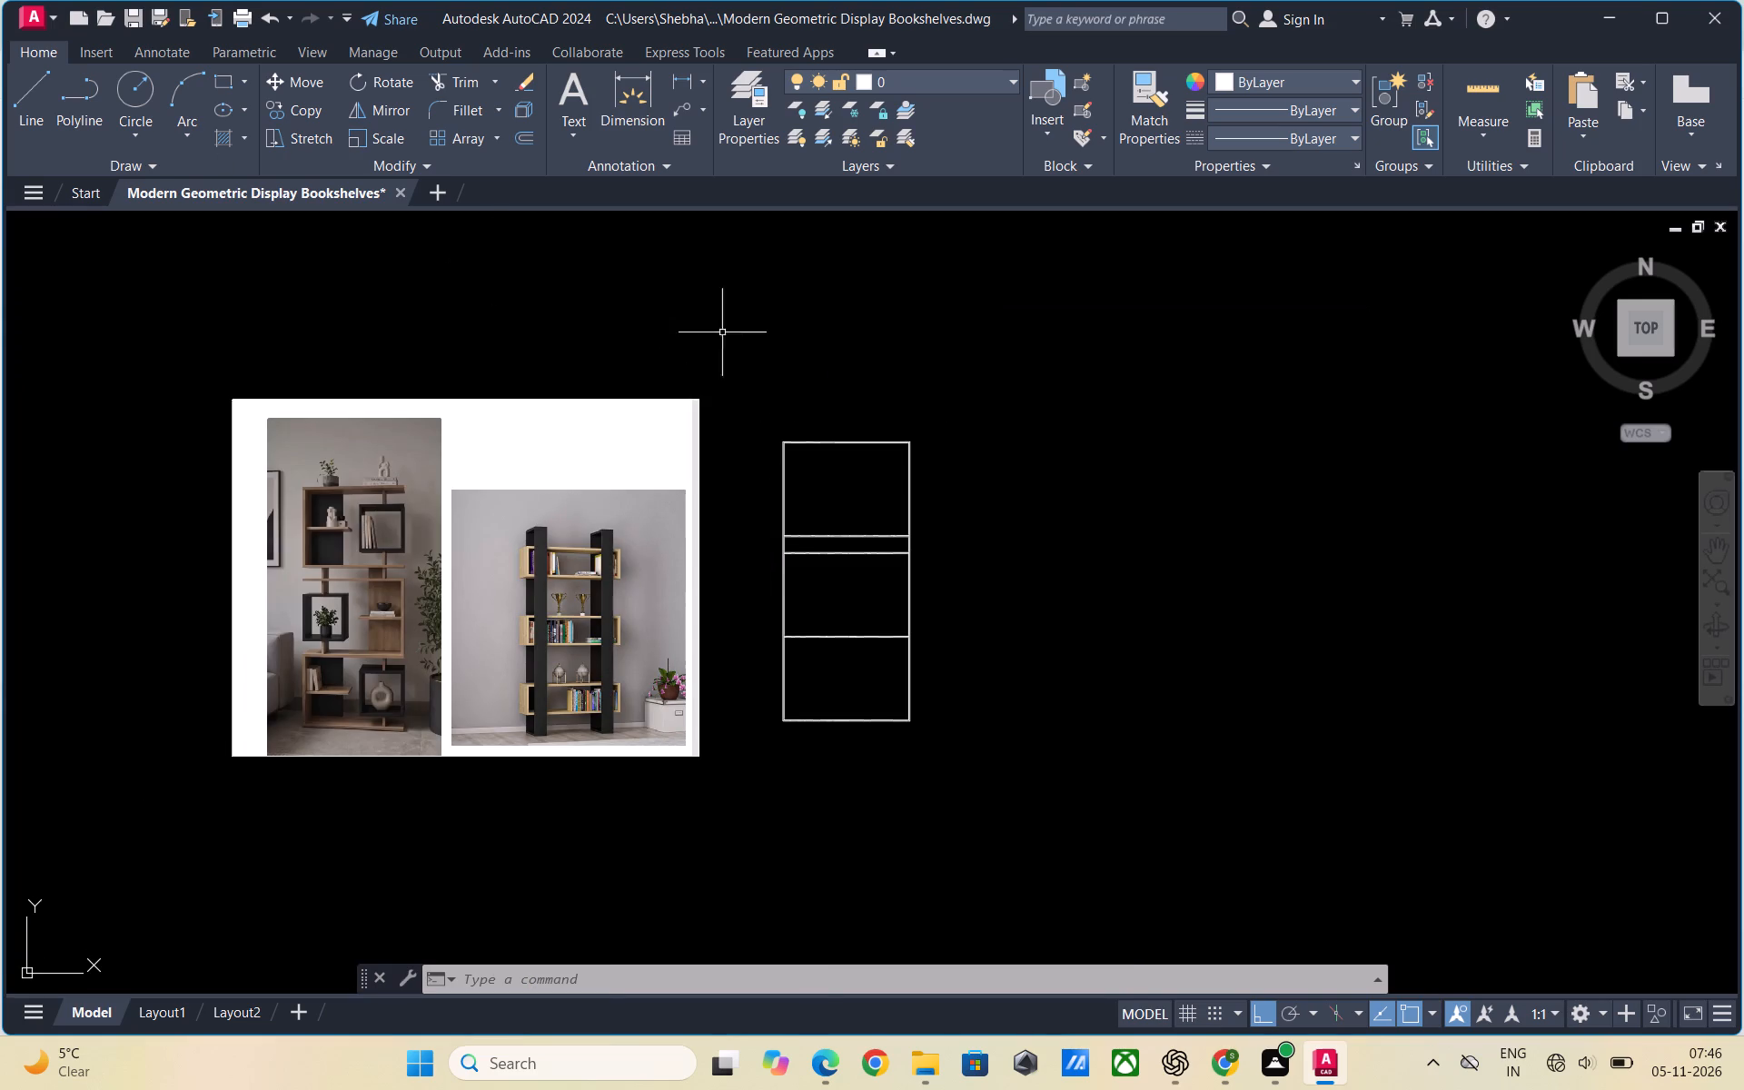
pyautogui.scroll(2, 752, 501)
pyautogui.scroll(-1, 769, 467)
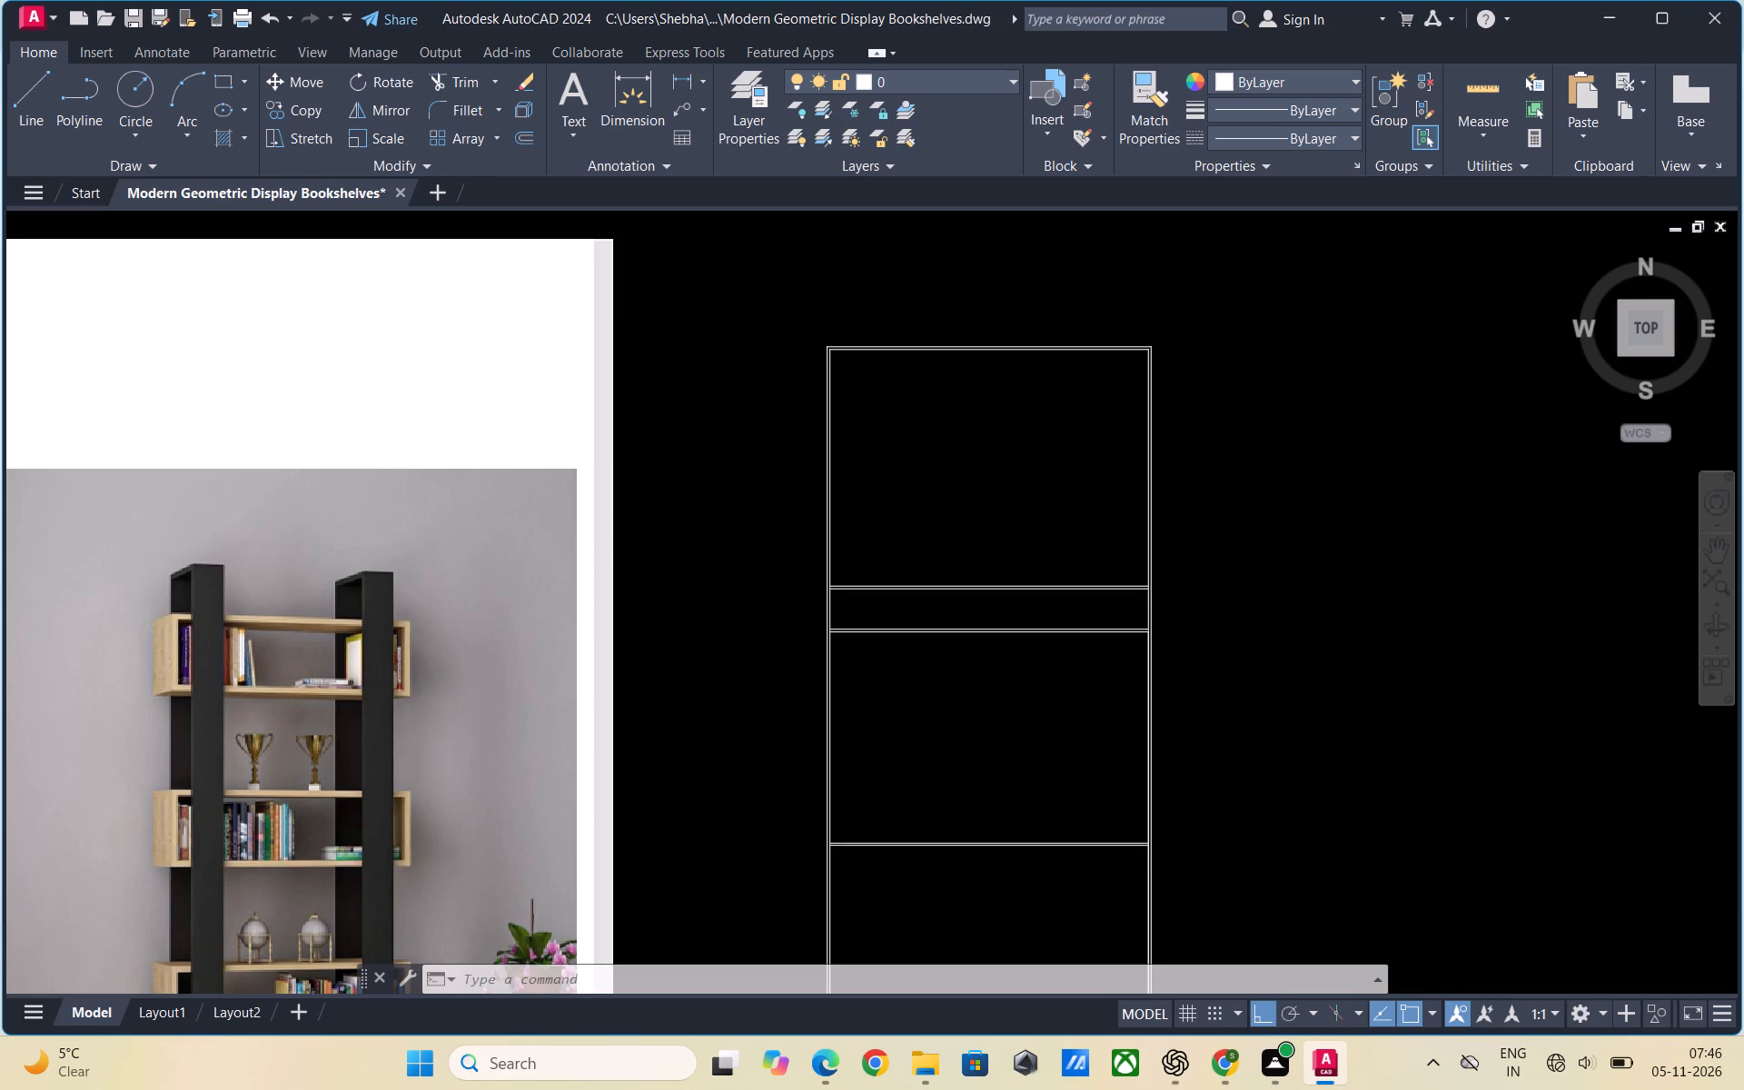
pyautogui.scroll(1, 769, 466)
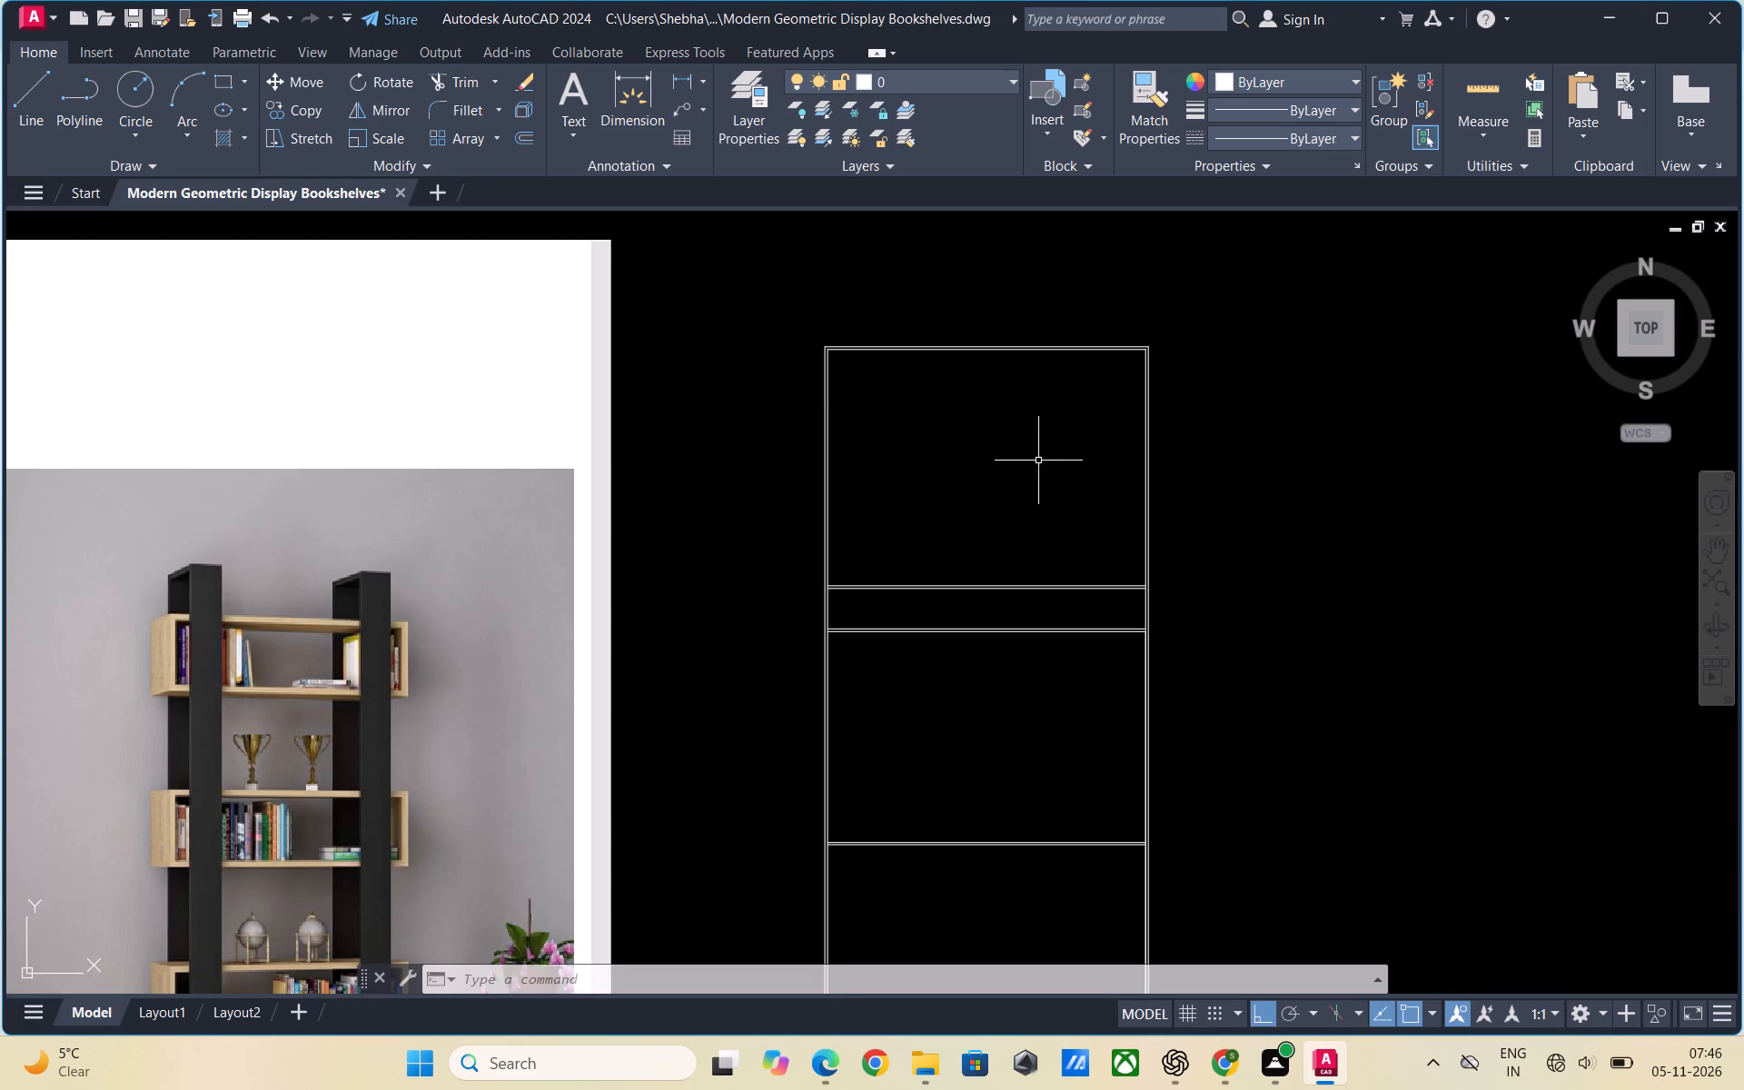
pyautogui.scroll(-1, 1043, 477)
pyautogui.scroll(-1, 1205, 510)
pyautogui.scroll(1, 1220, 520)
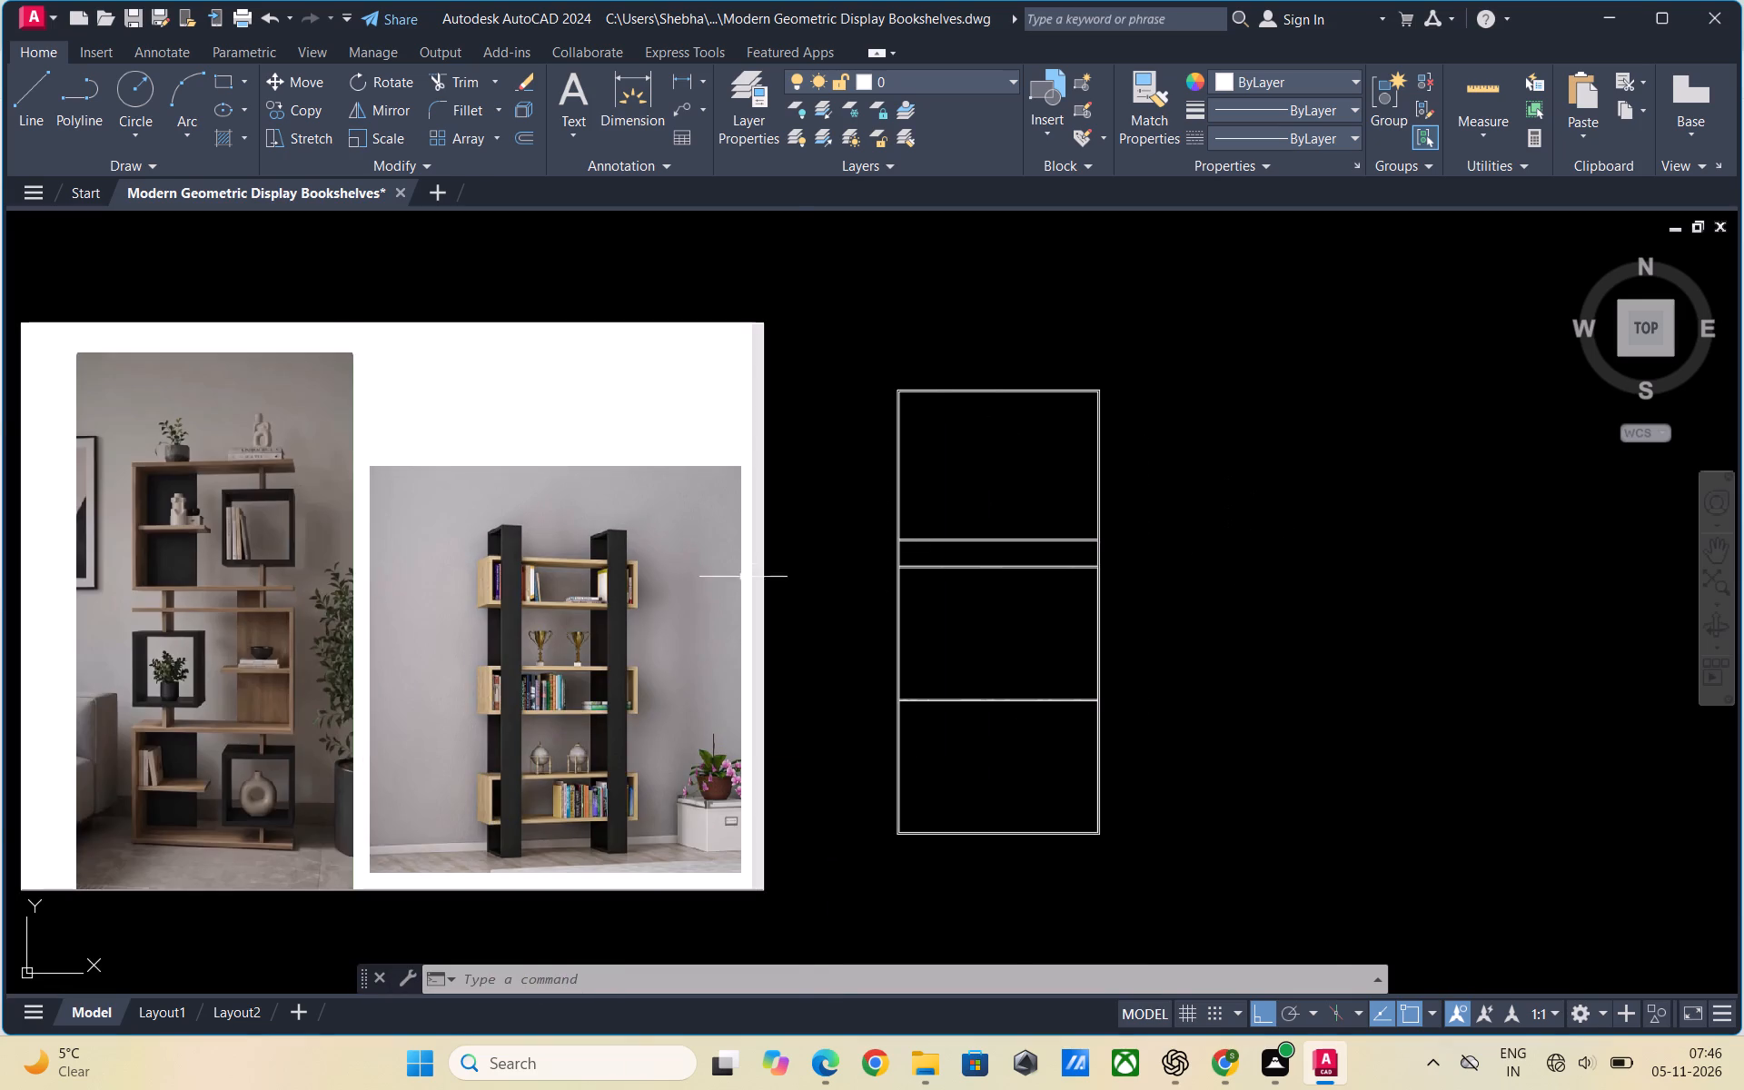
pyautogui.scroll(1, 696, 602)
pyautogui.scroll(-1, 907, 560)
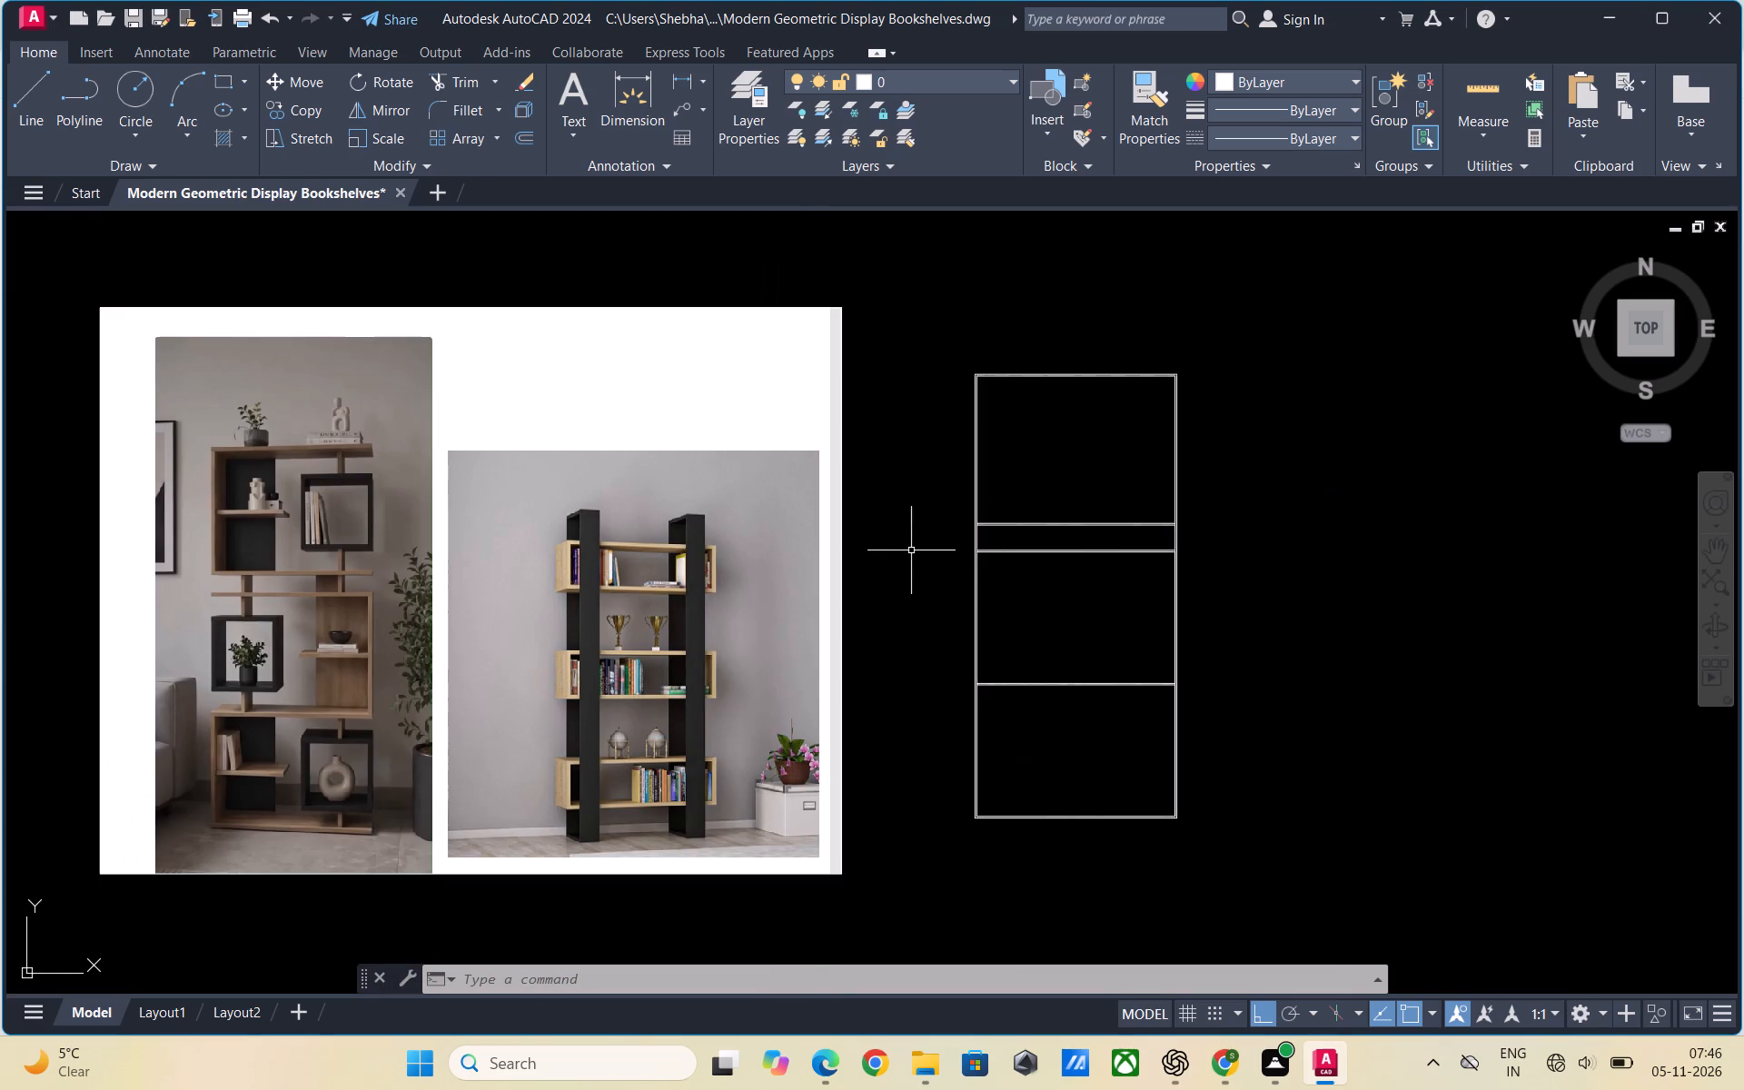
pyautogui.scroll(2, 997, 571)
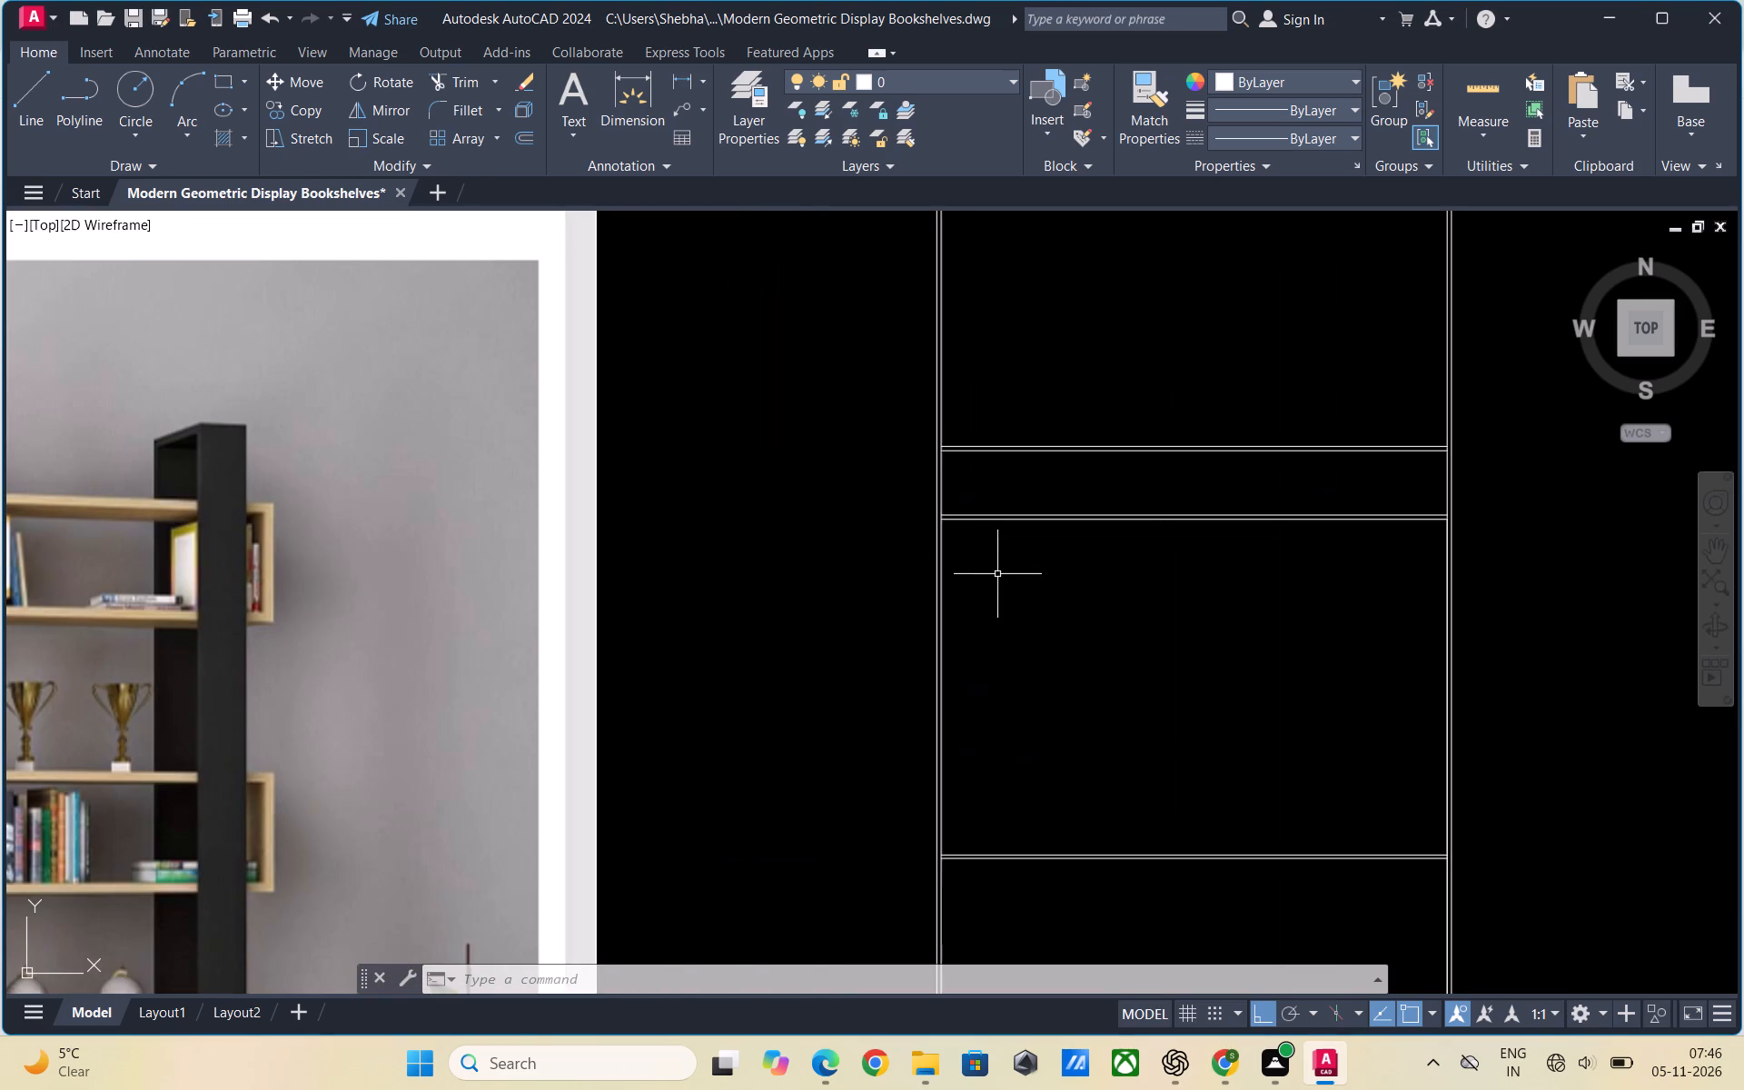
pyautogui.scroll(-2, 997, 574)
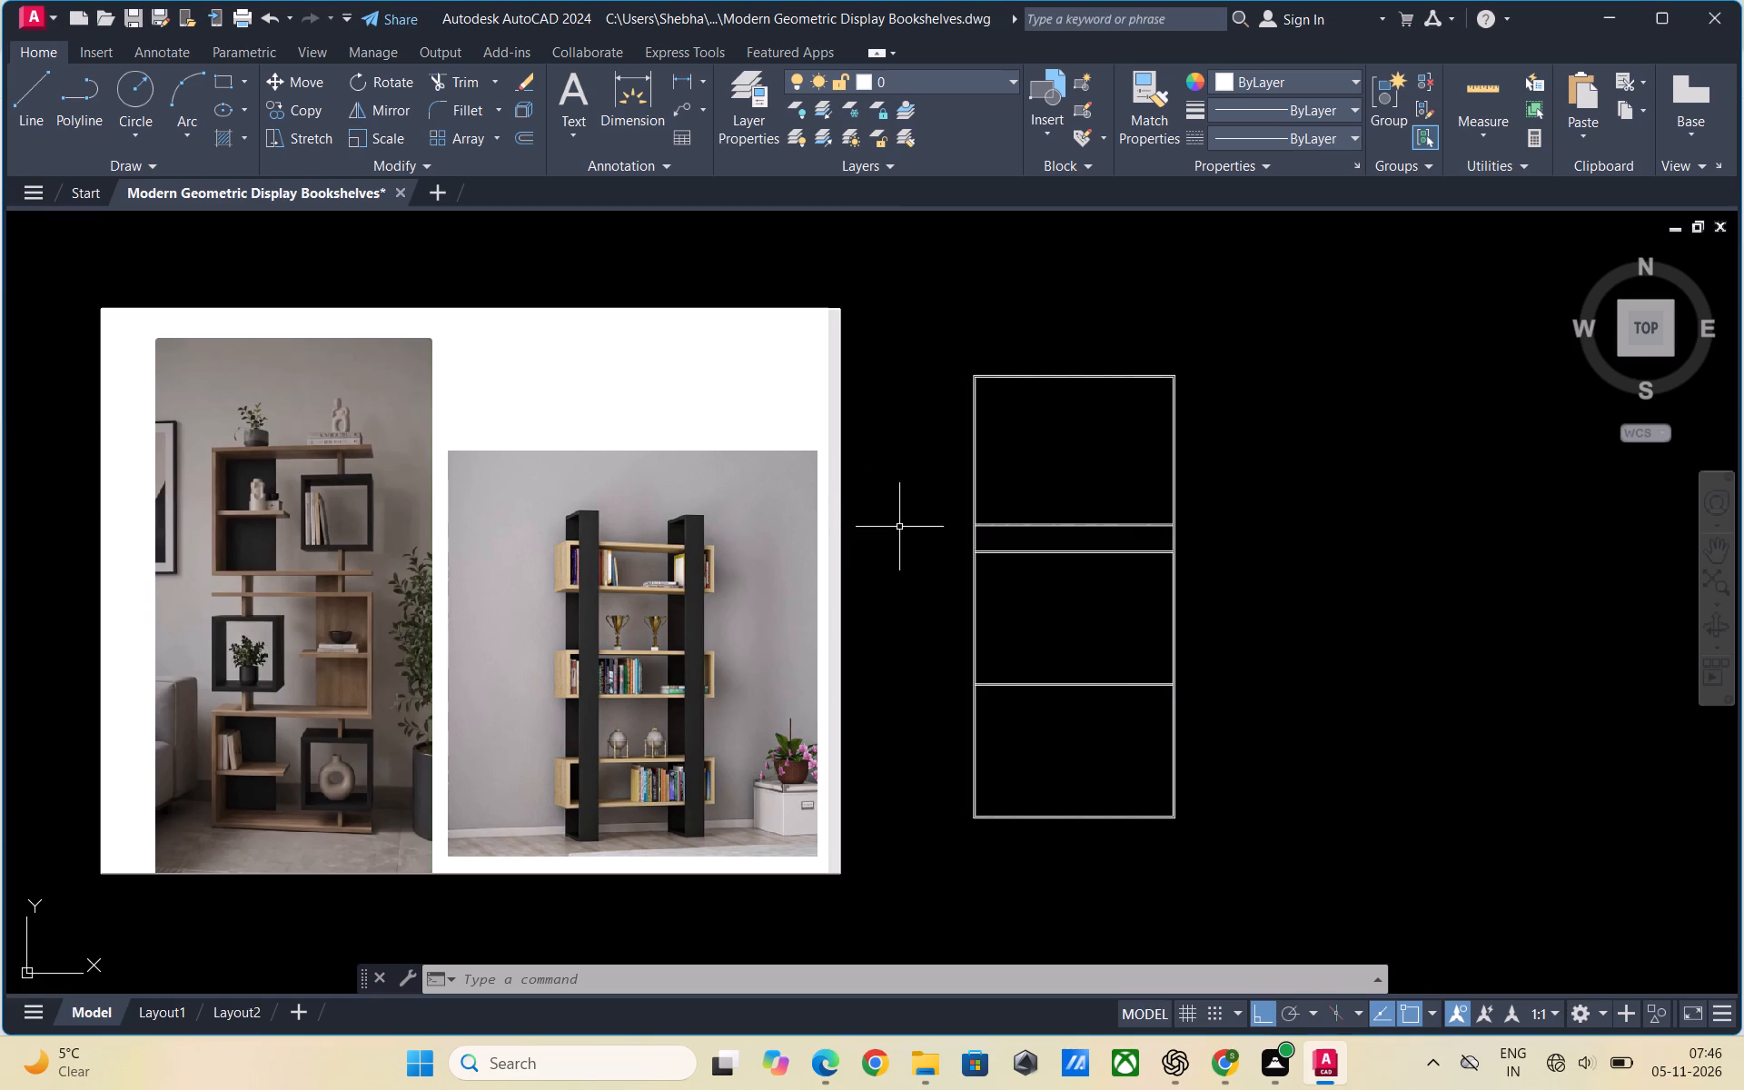
pyautogui.scroll(-1, 900, 526)
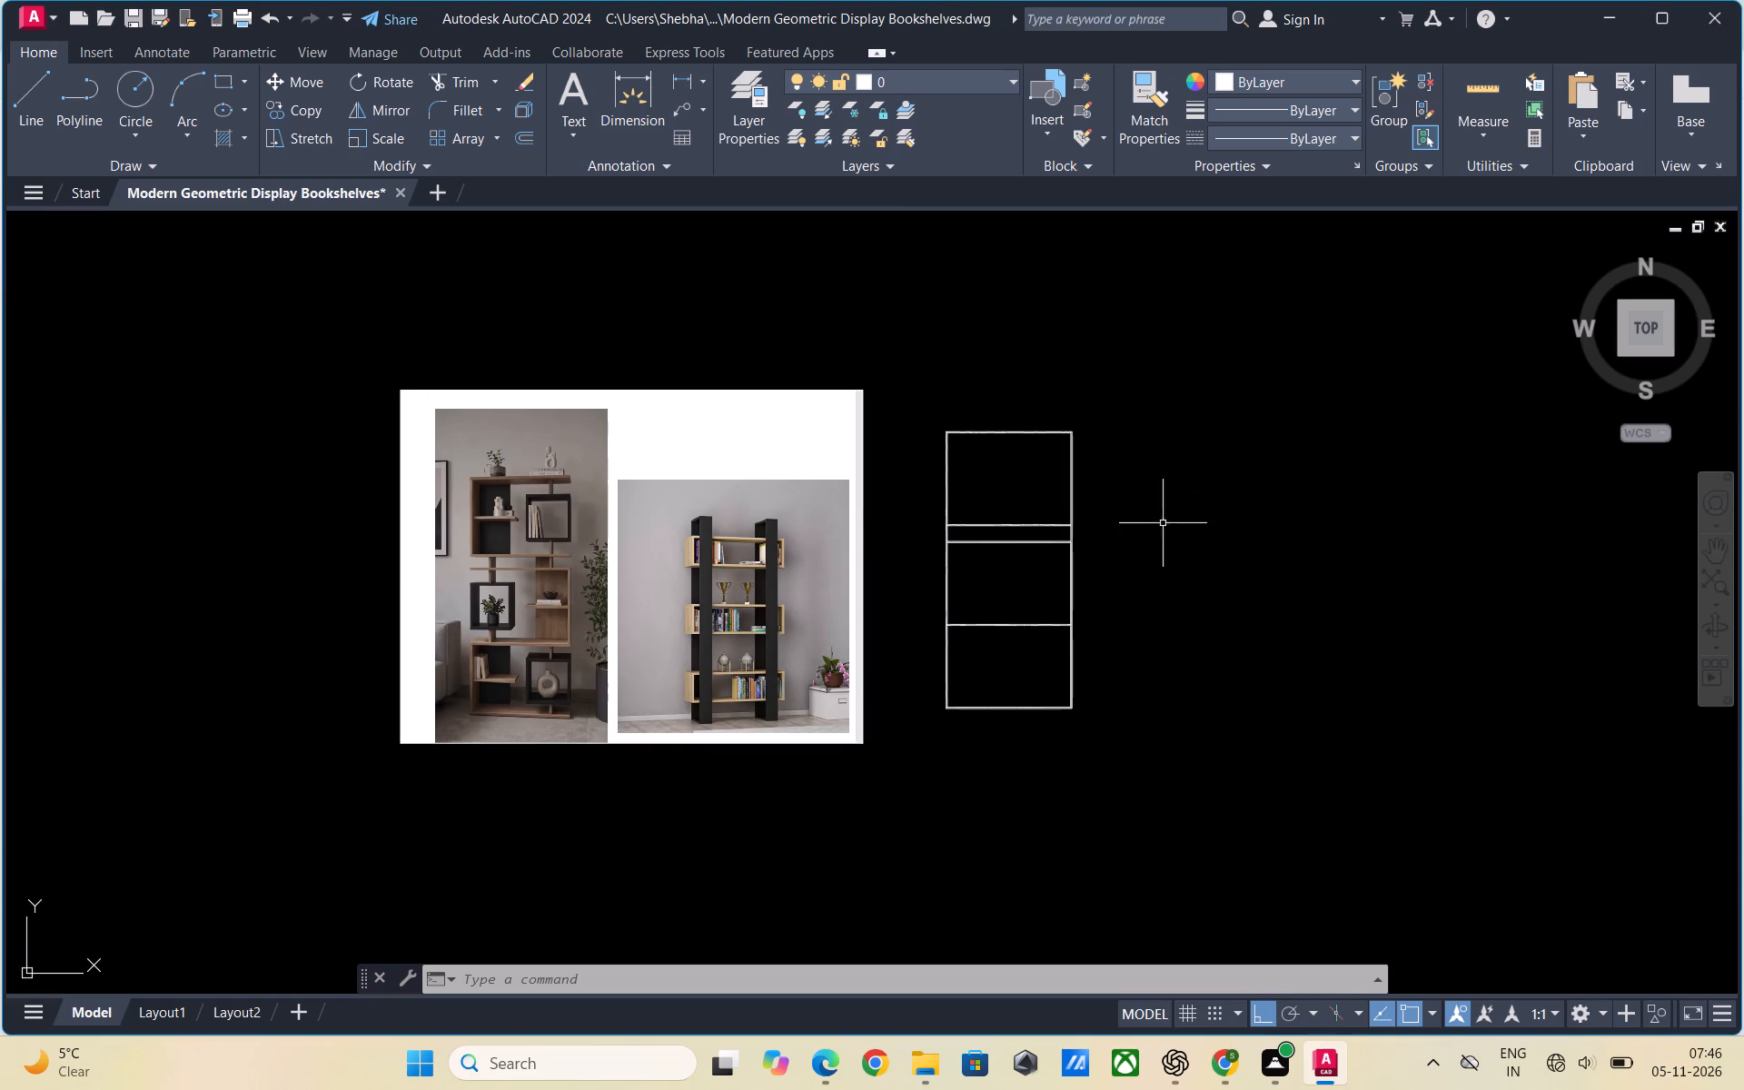
pyautogui.scroll(1, 968, 614)
pyautogui.scroll(-2, 934, 652)
pyautogui.scroll(3, 911, 532)
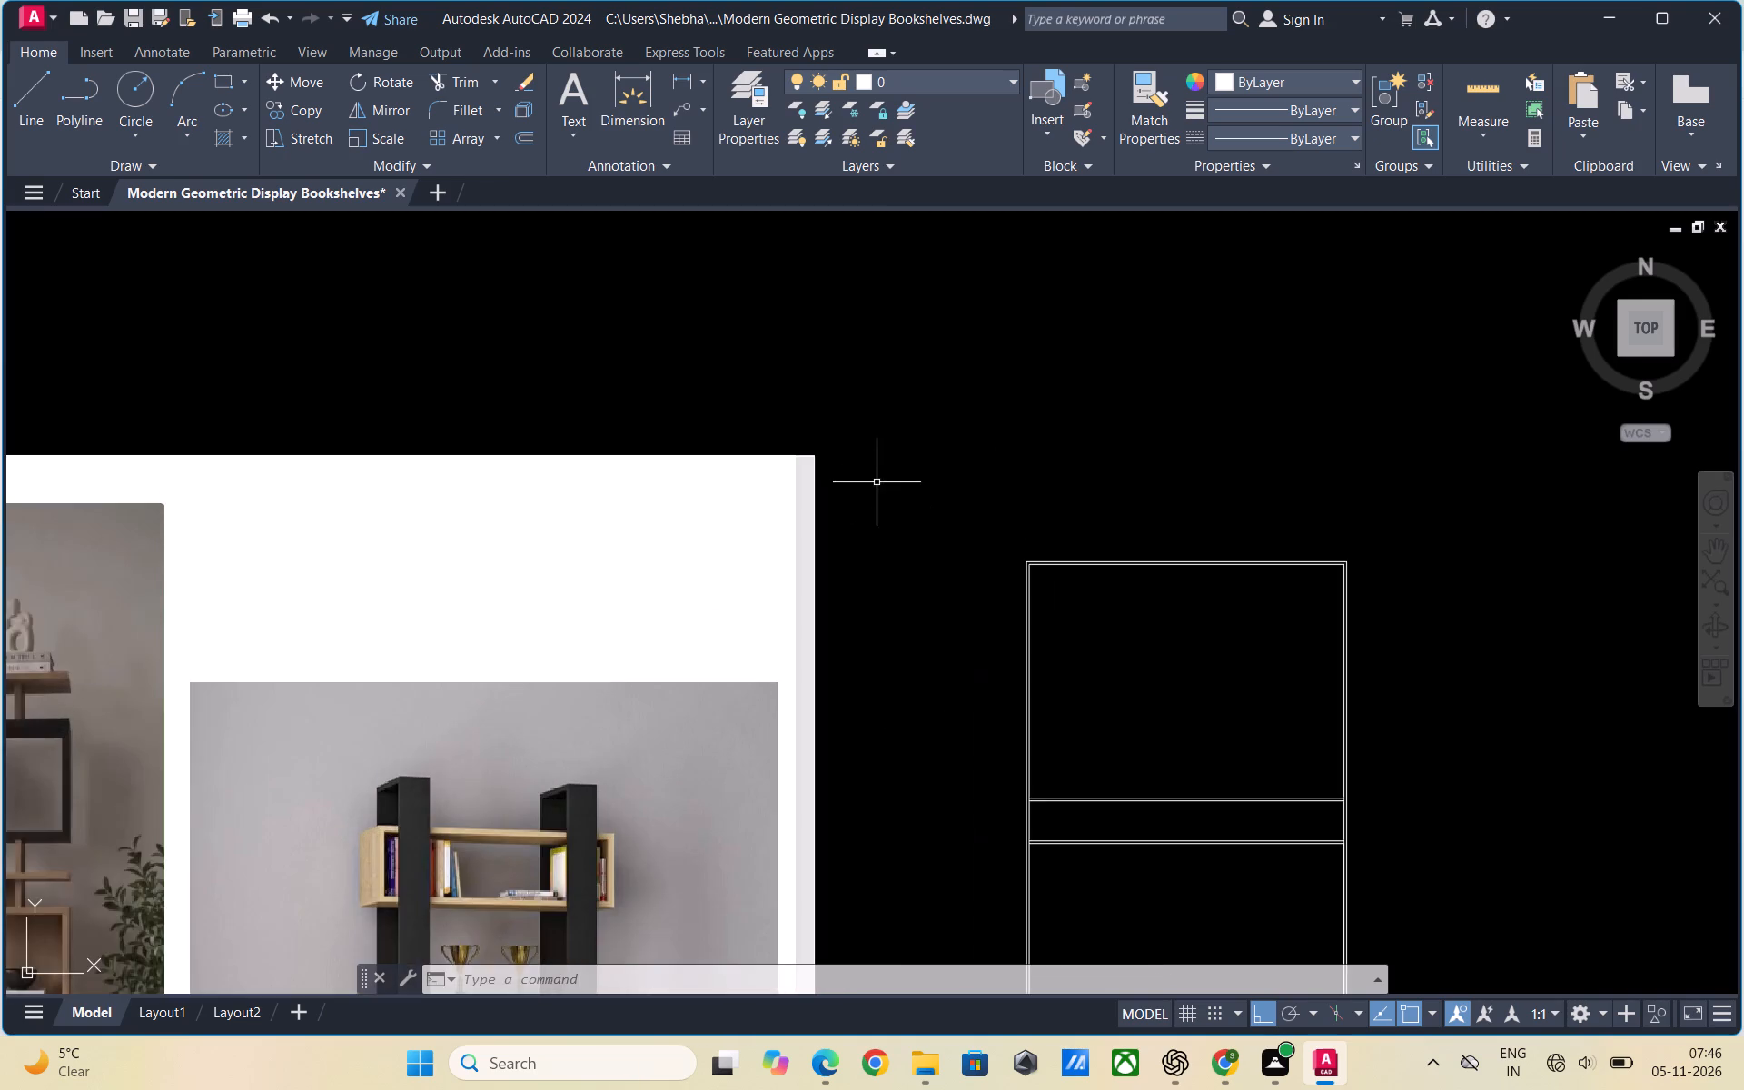
pyautogui.scroll(-1, 748, 384)
pyautogui.scroll(1, 870, 560)
pyautogui.scroll(2, 939, 531)
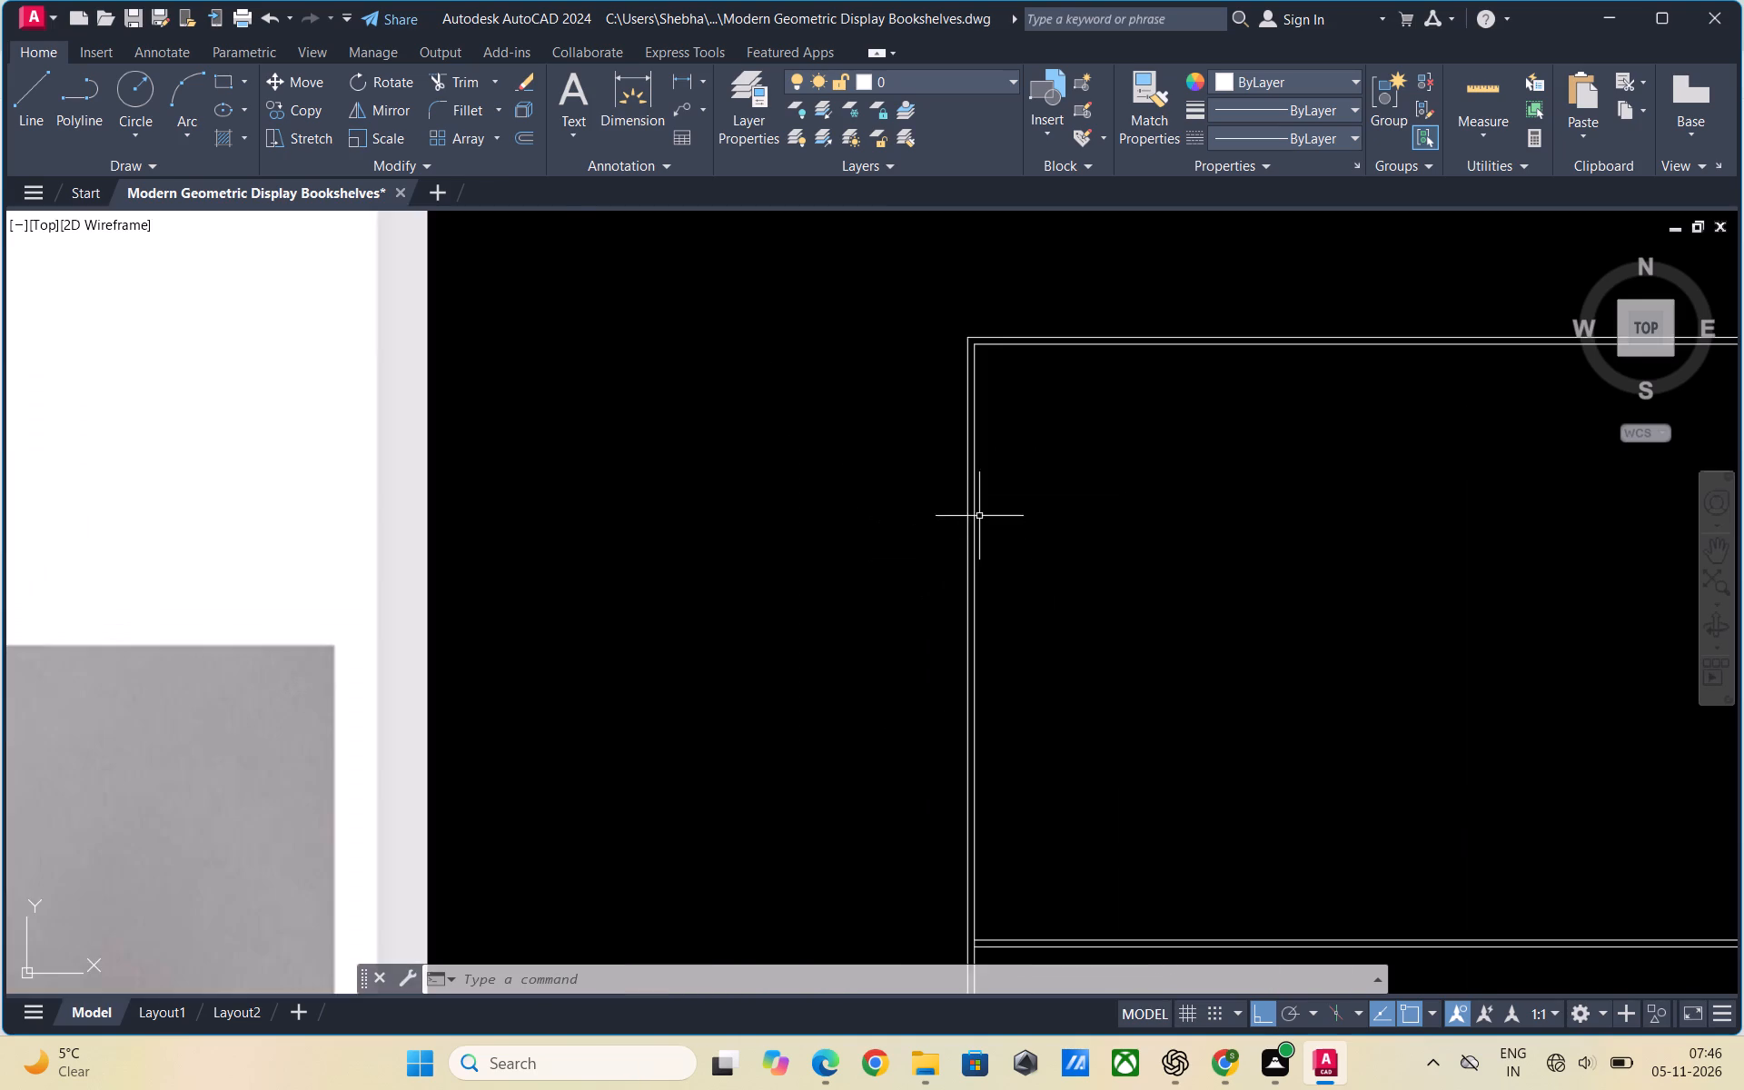
pyautogui.scroll(1, 997, 497)
pyautogui.scroll(-3, 745, 465)
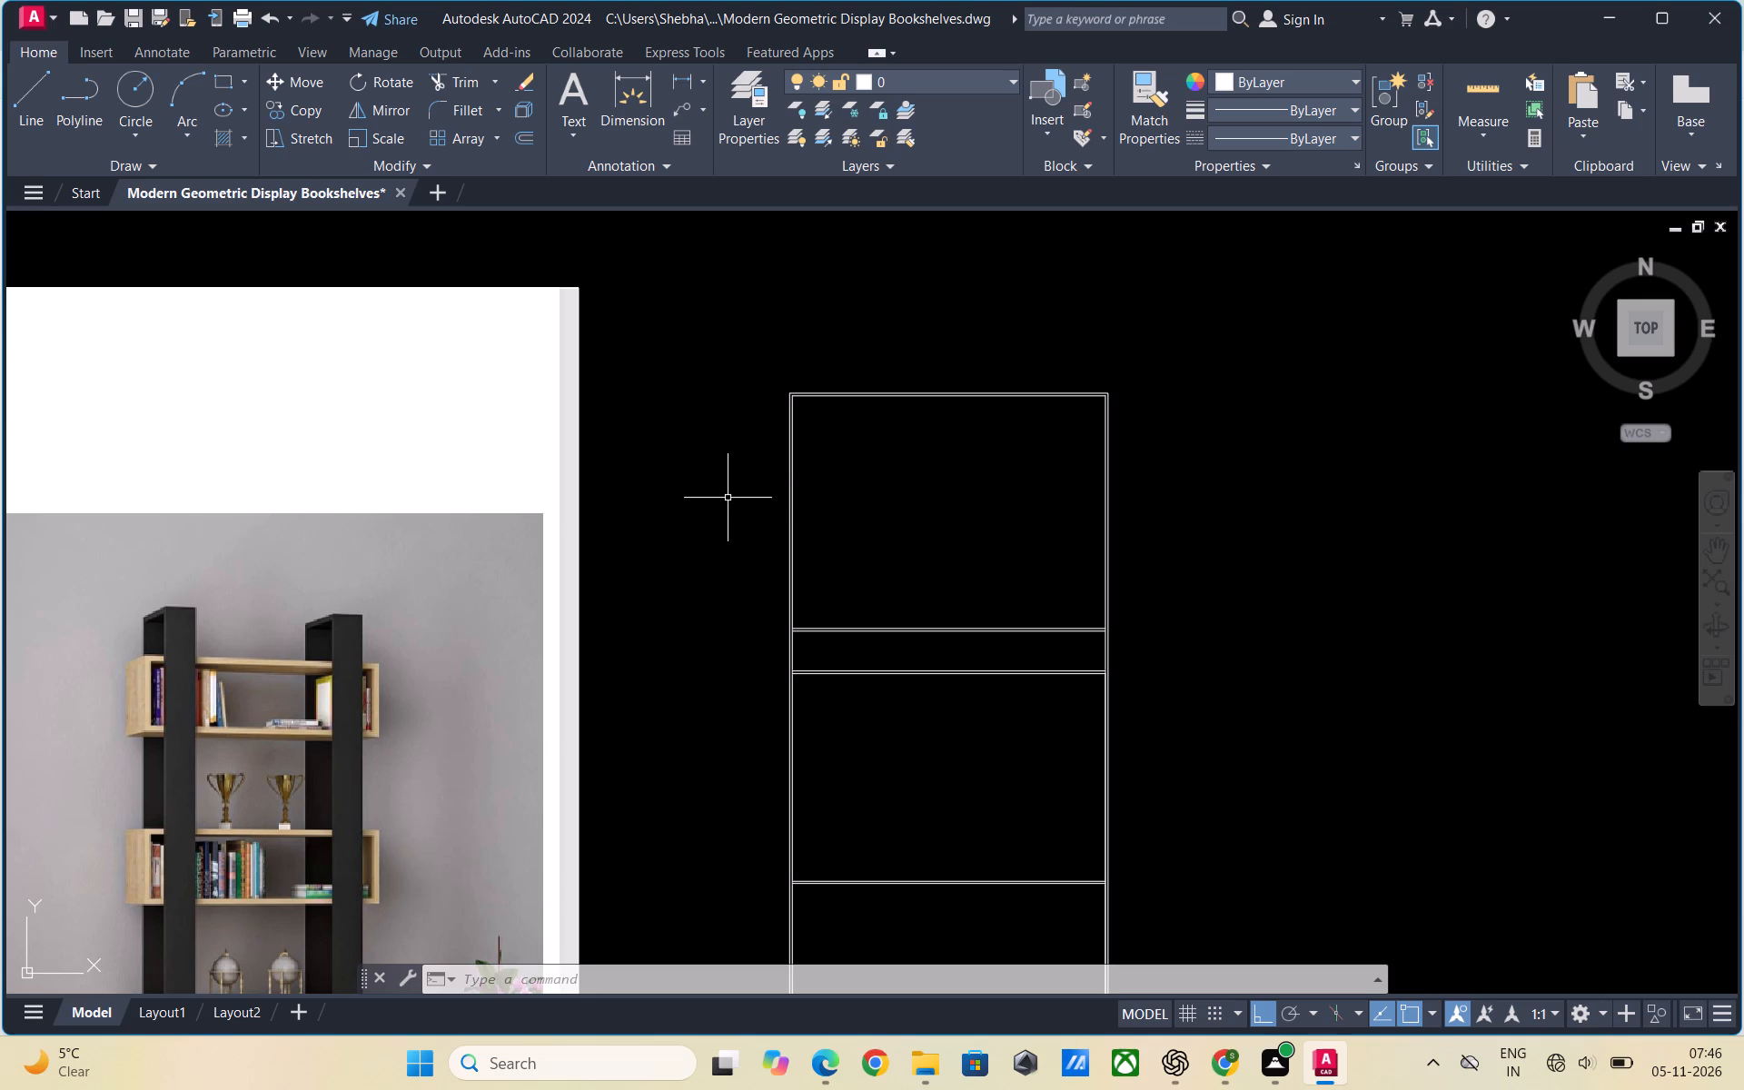
pyautogui.scroll(-1, 725, 510)
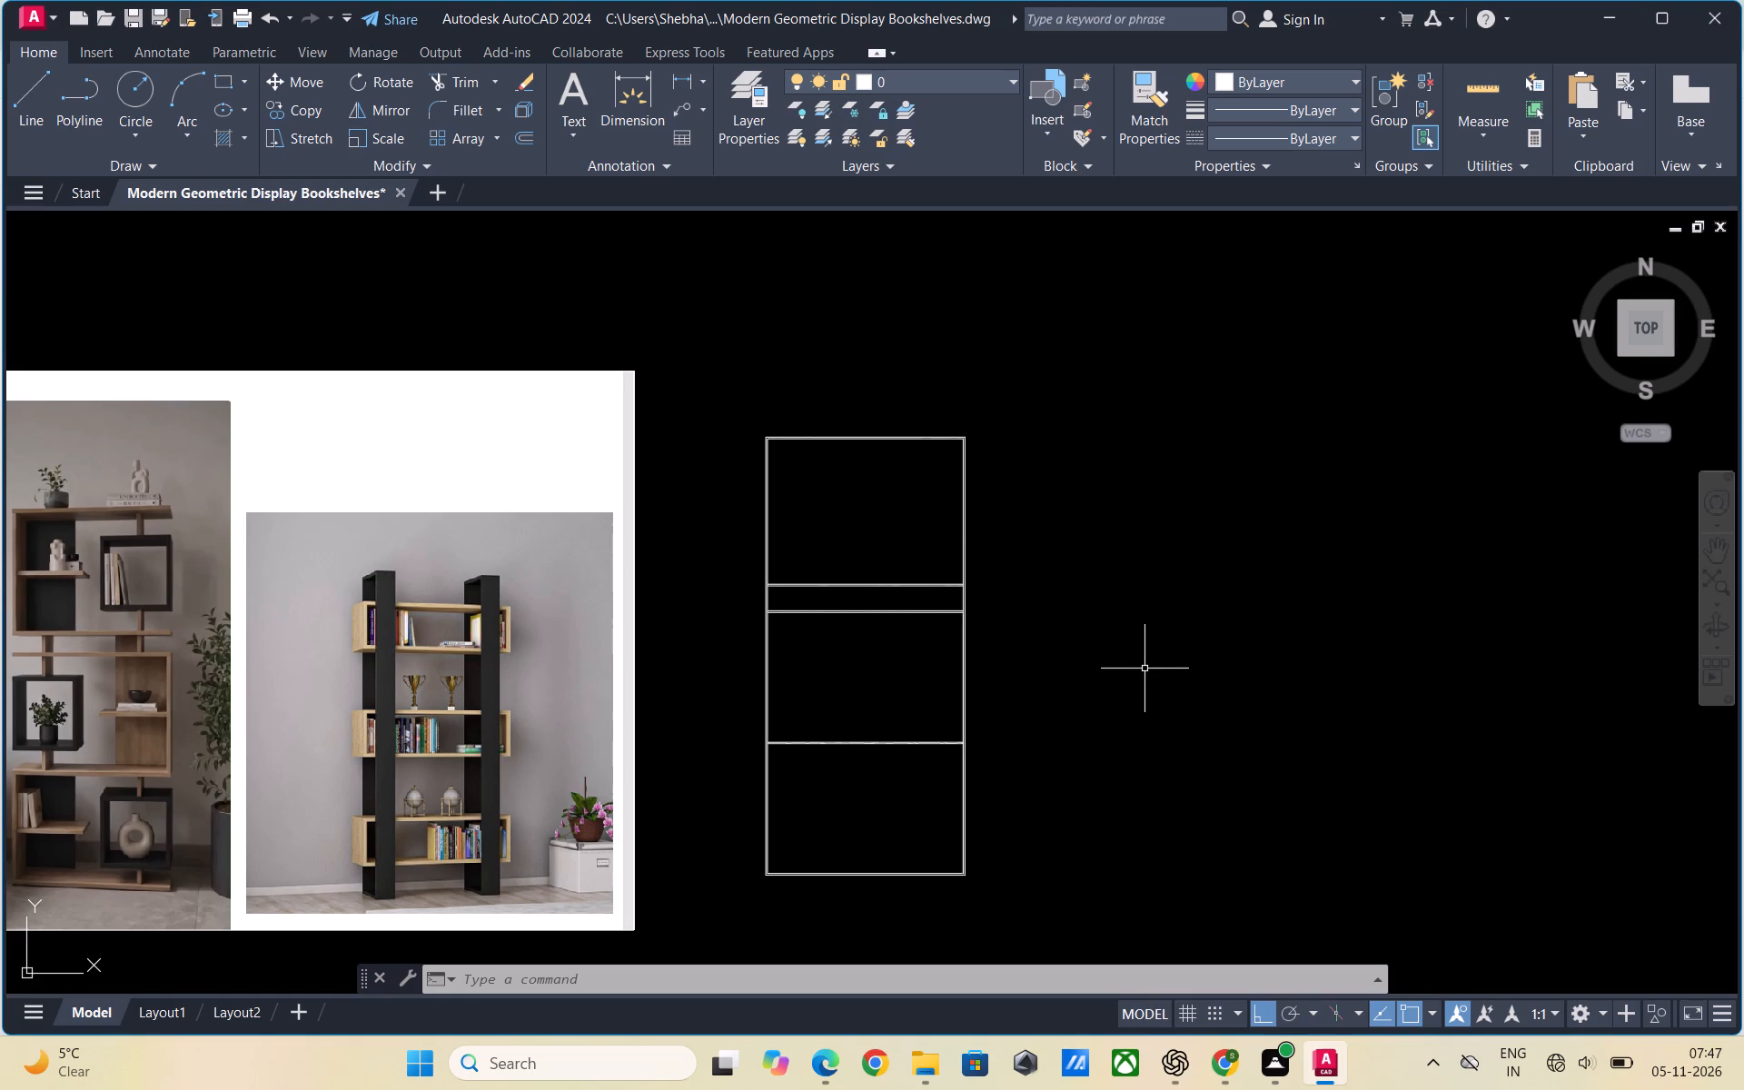
pyautogui.scroll(1, 830, 716)
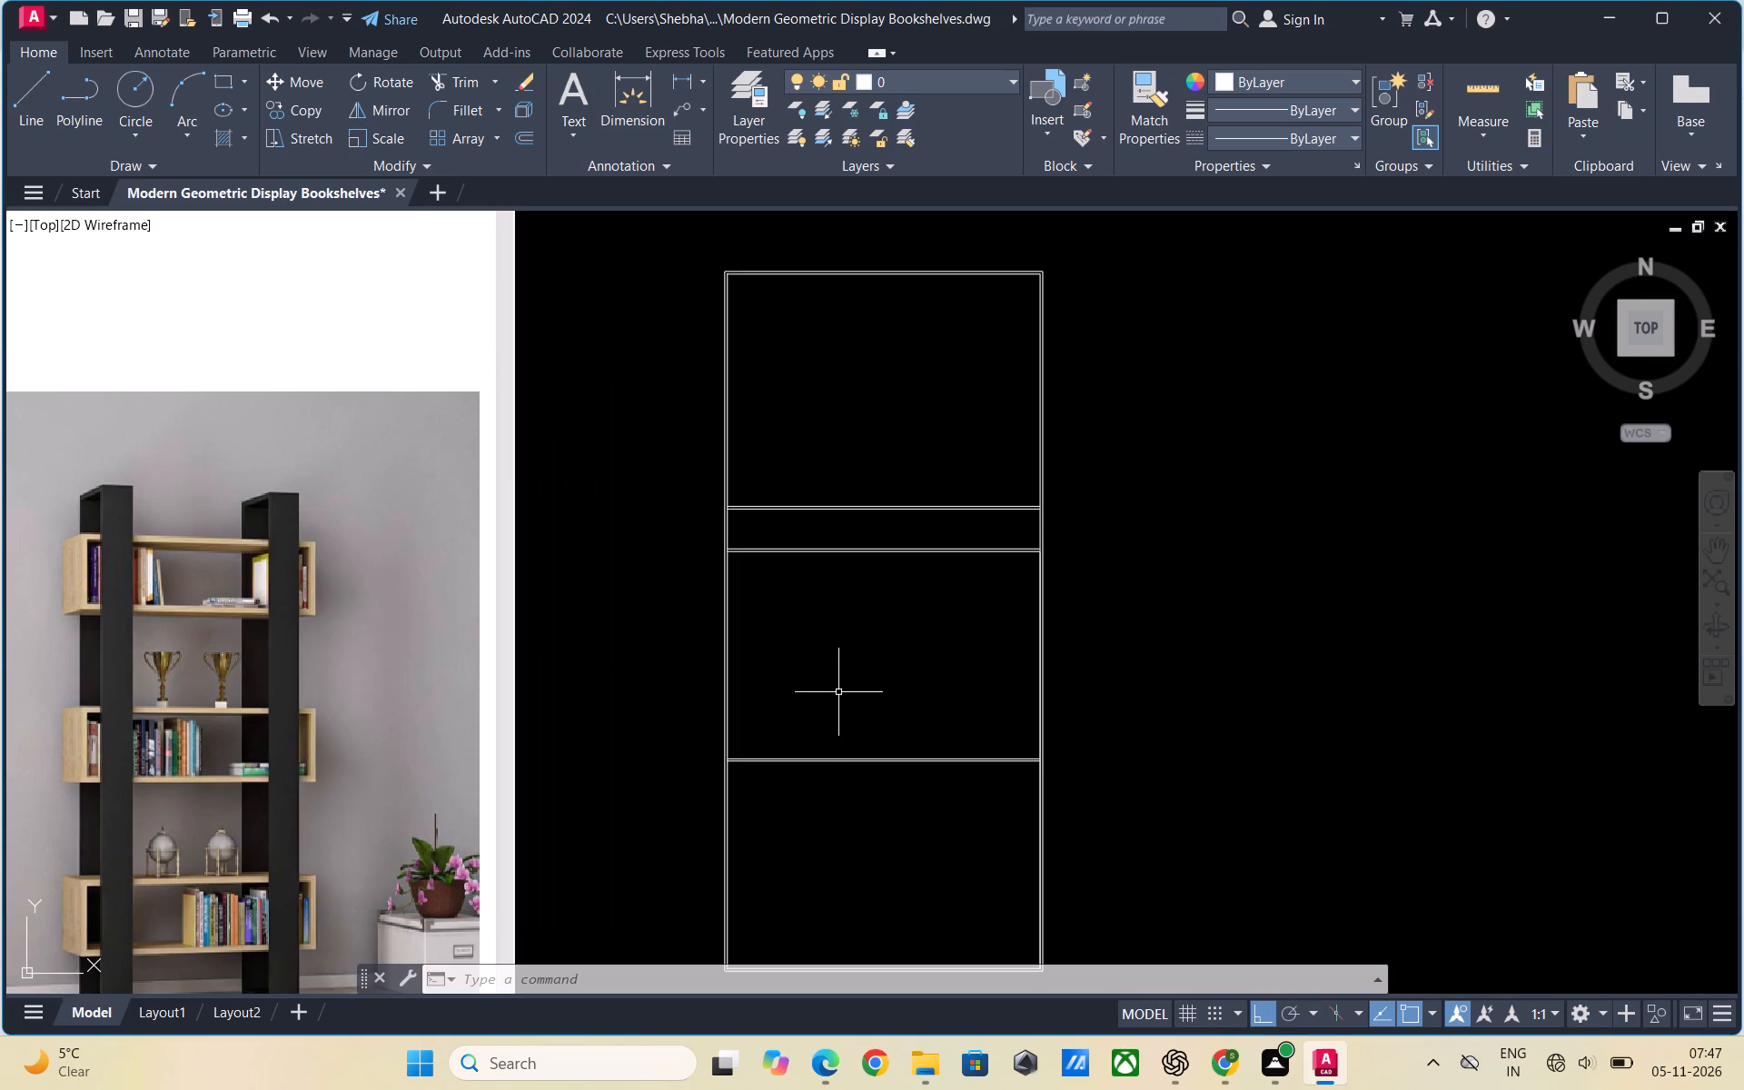
pyautogui.scroll(-1, 937, 664)
pyautogui.scroll(1, 732, 583)
pyautogui.scroll(-1, 1010, 577)
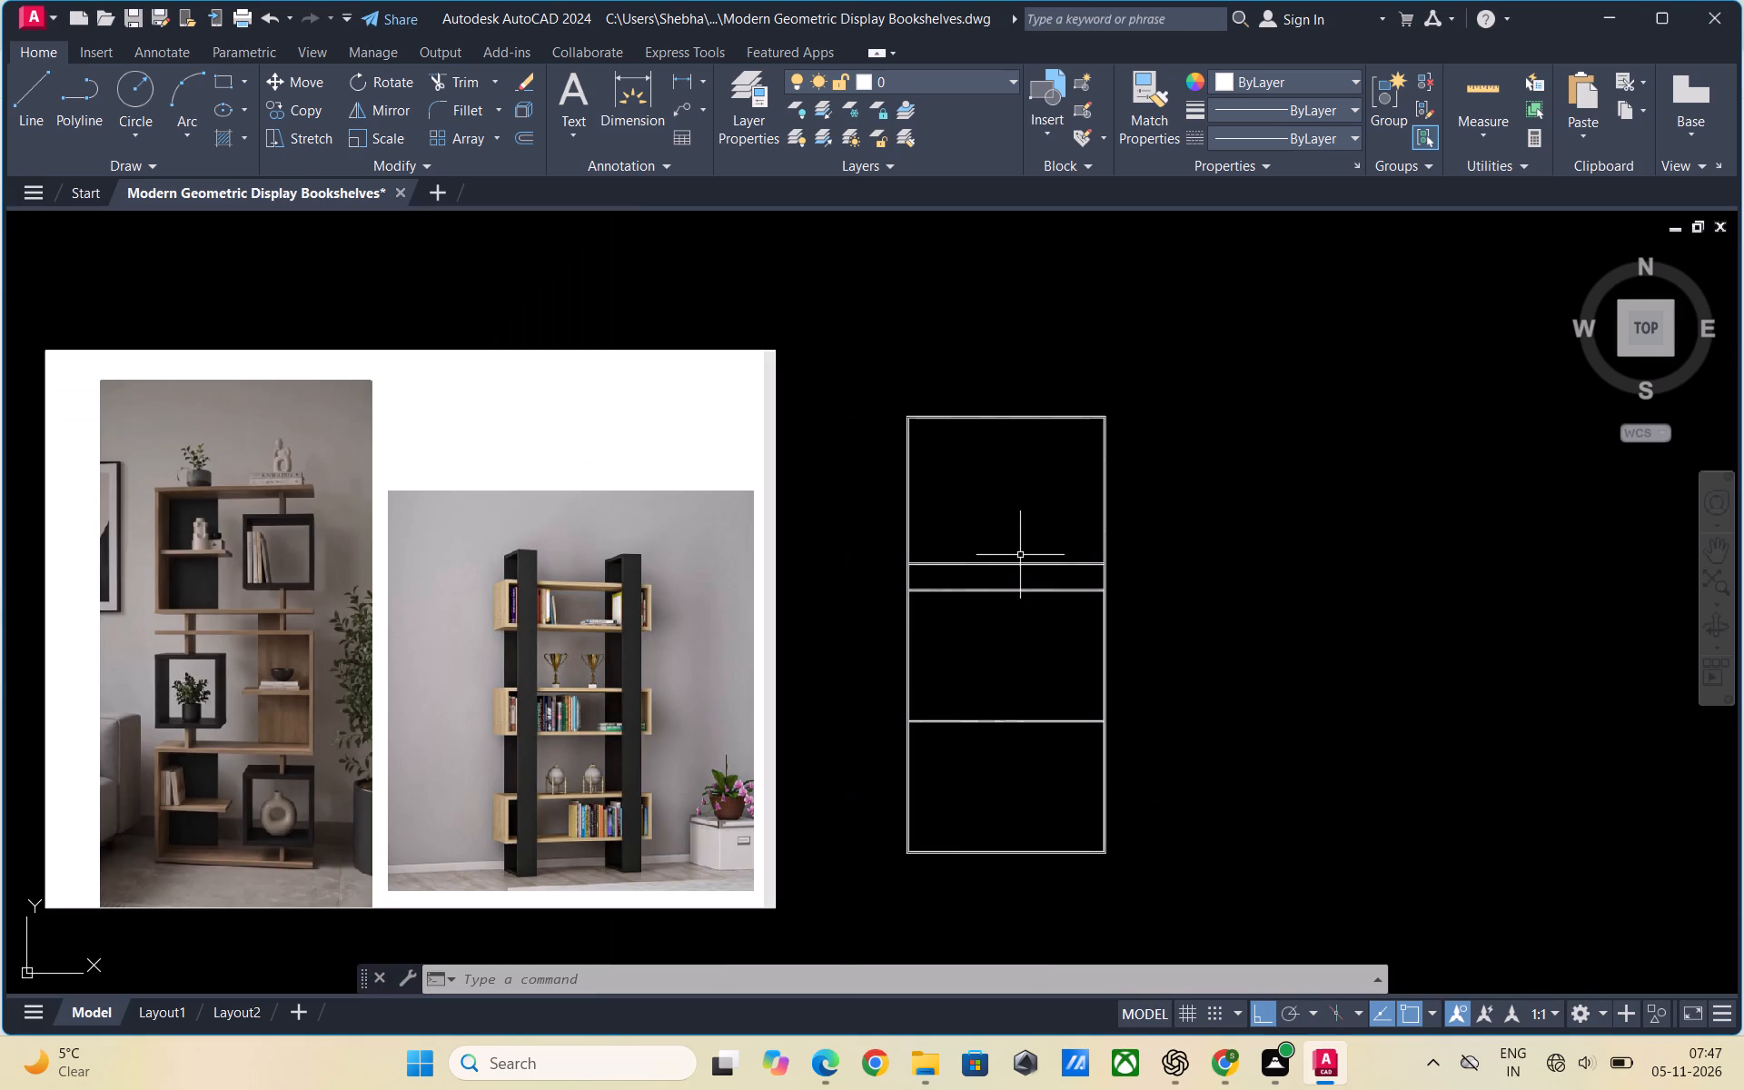
pyautogui.scroll(1, 1032, 517)
pyautogui.scroll(-1, 1044, 549)
pyautogui.scroll(1, 924, 568)
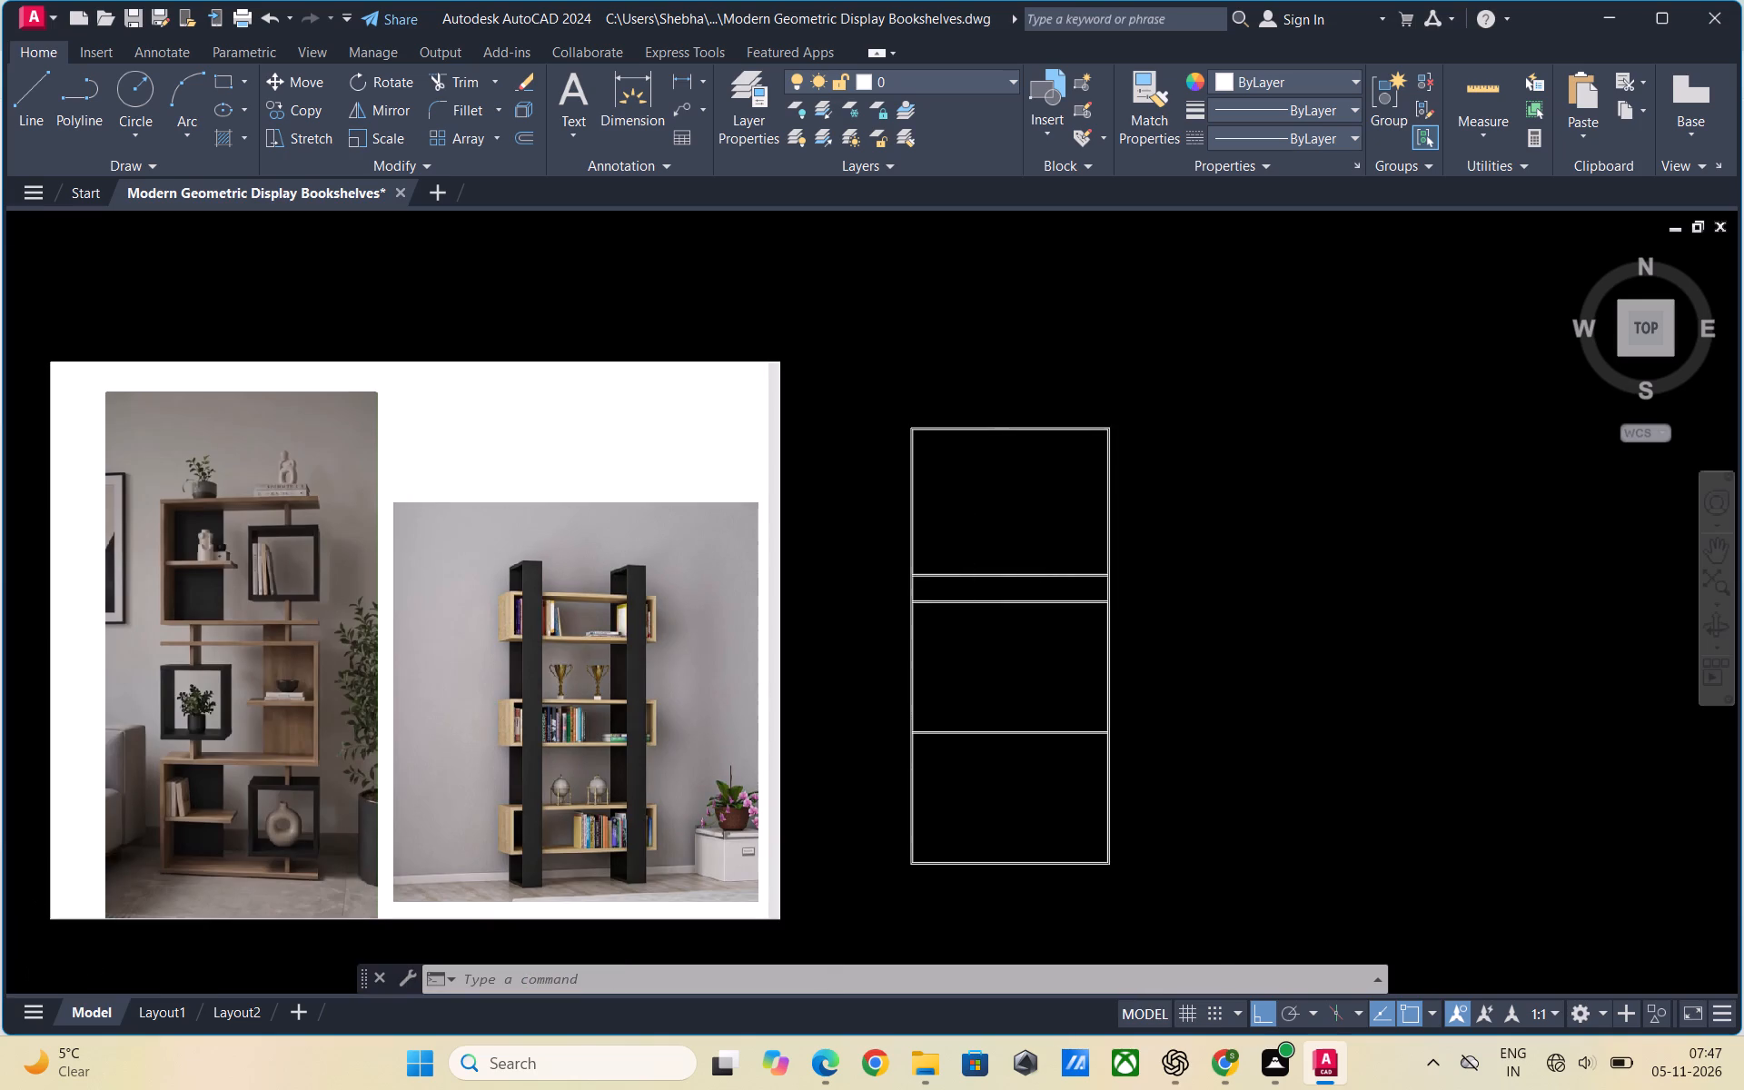
pyautogui.scroll(-1, 897, 576)
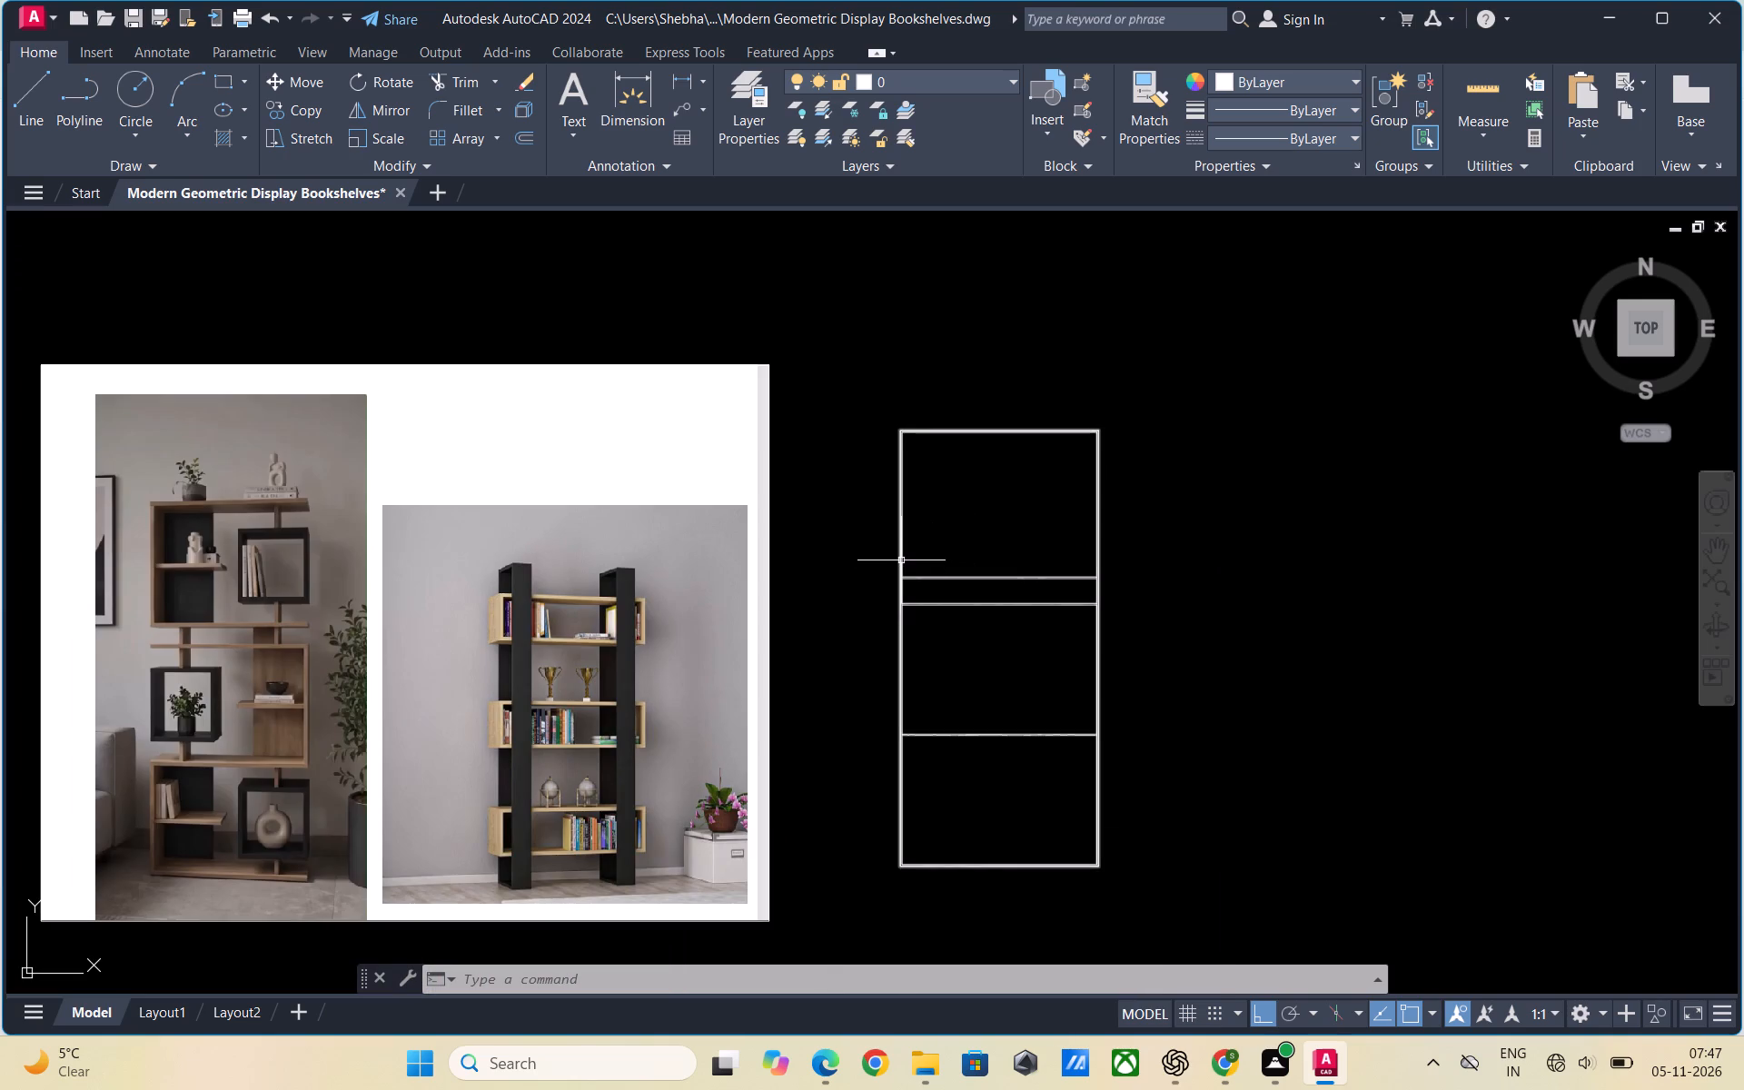
pyautogui.scroll(1, 992, 596)
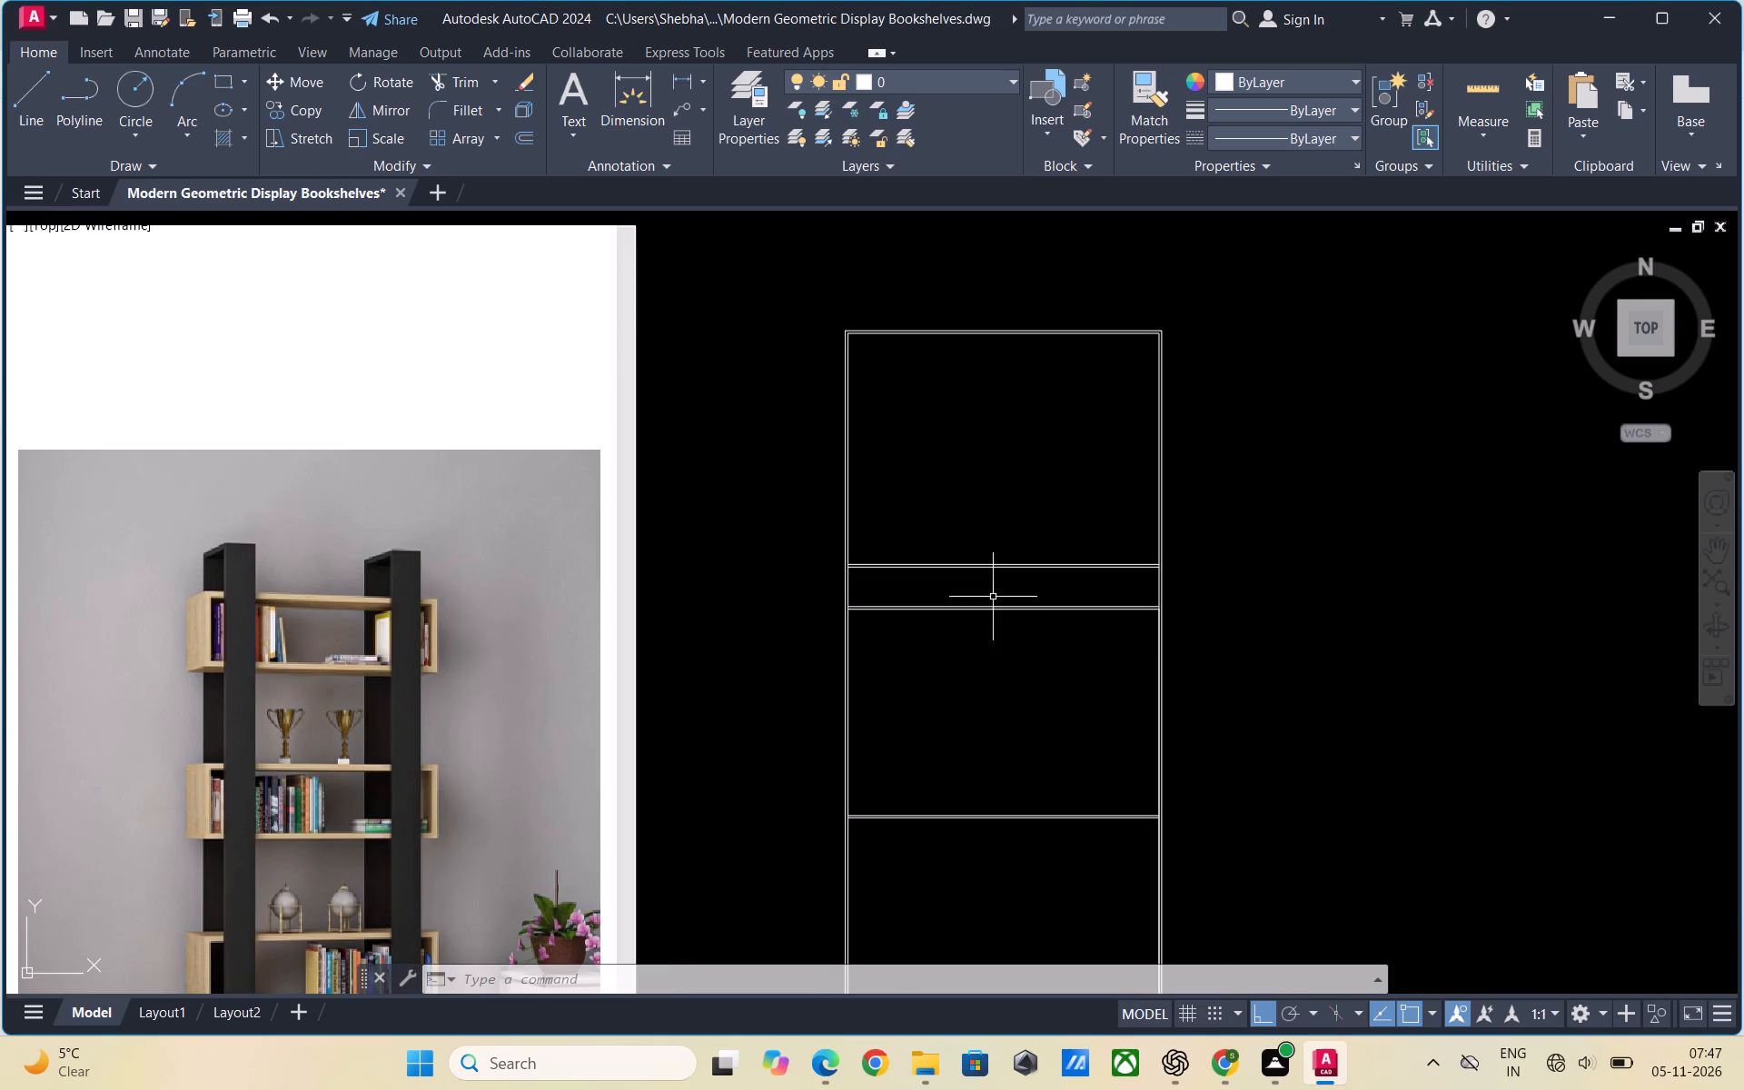
pyautogui.scroll(-1, 994, 597)
pyautogui.scroll(1, 991, 601)
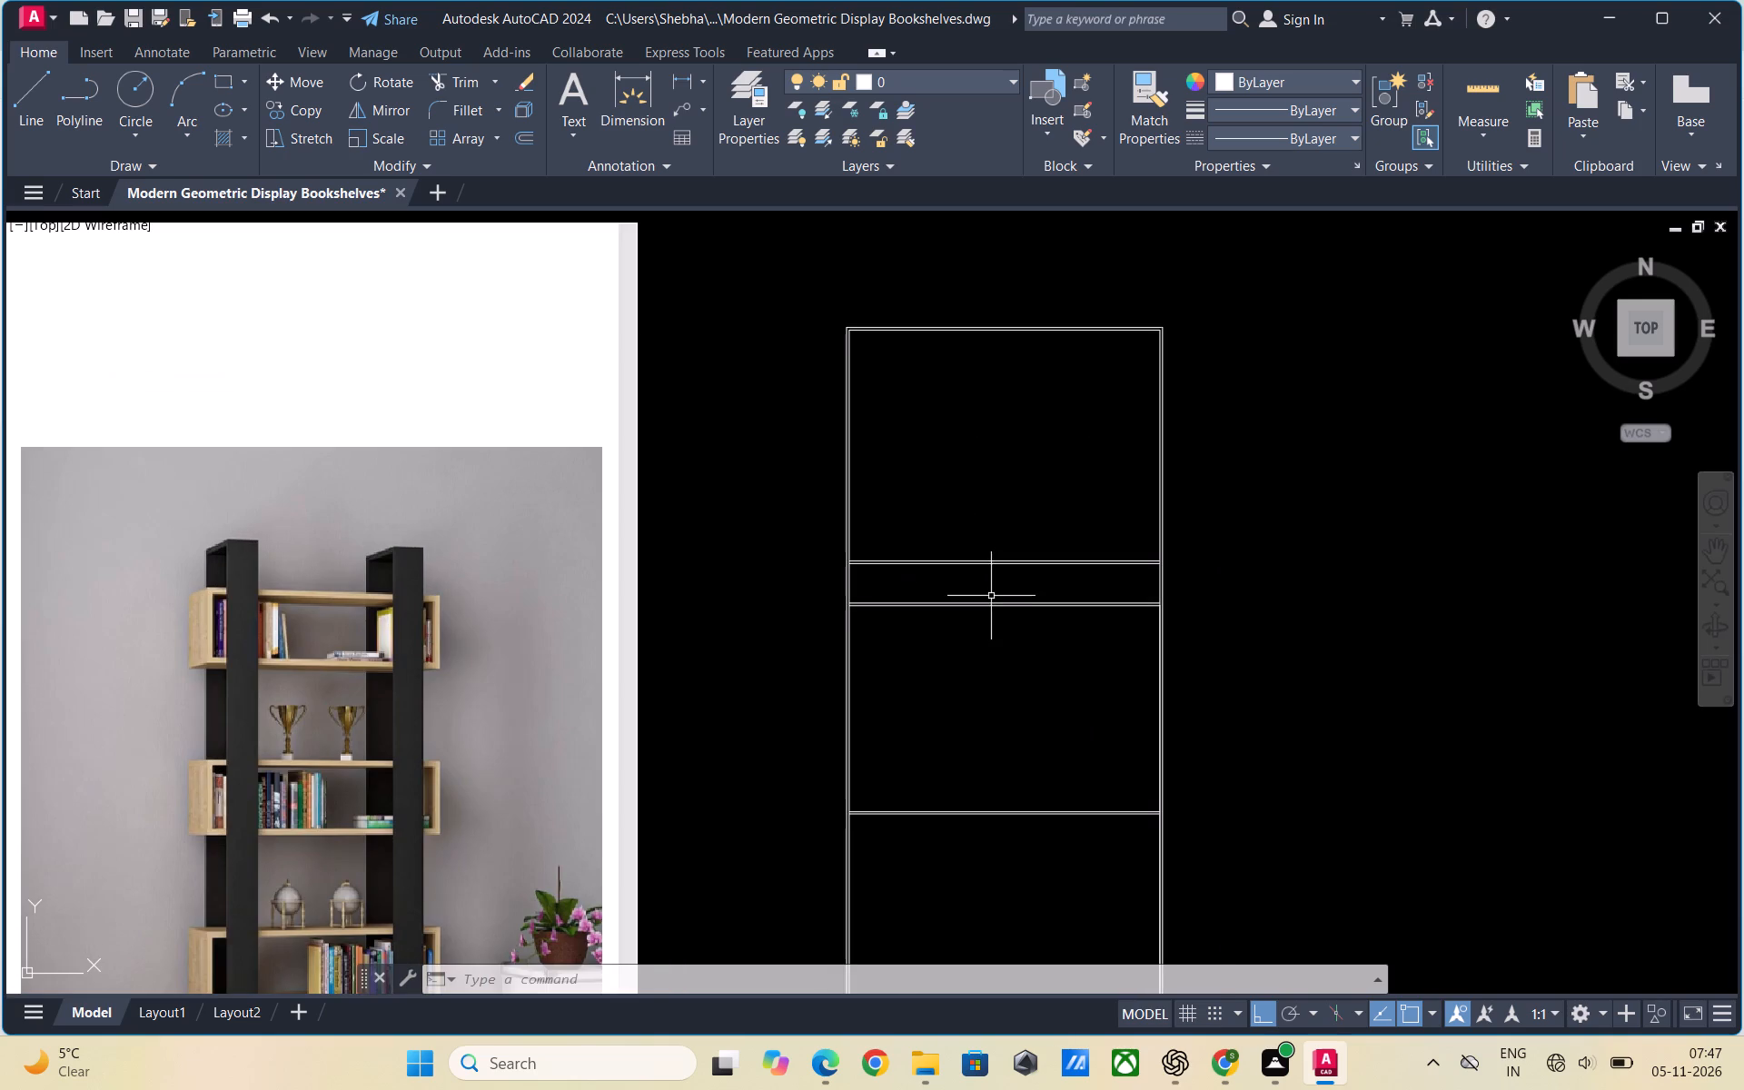
pyautogui.scroll(-1, 808, 599)
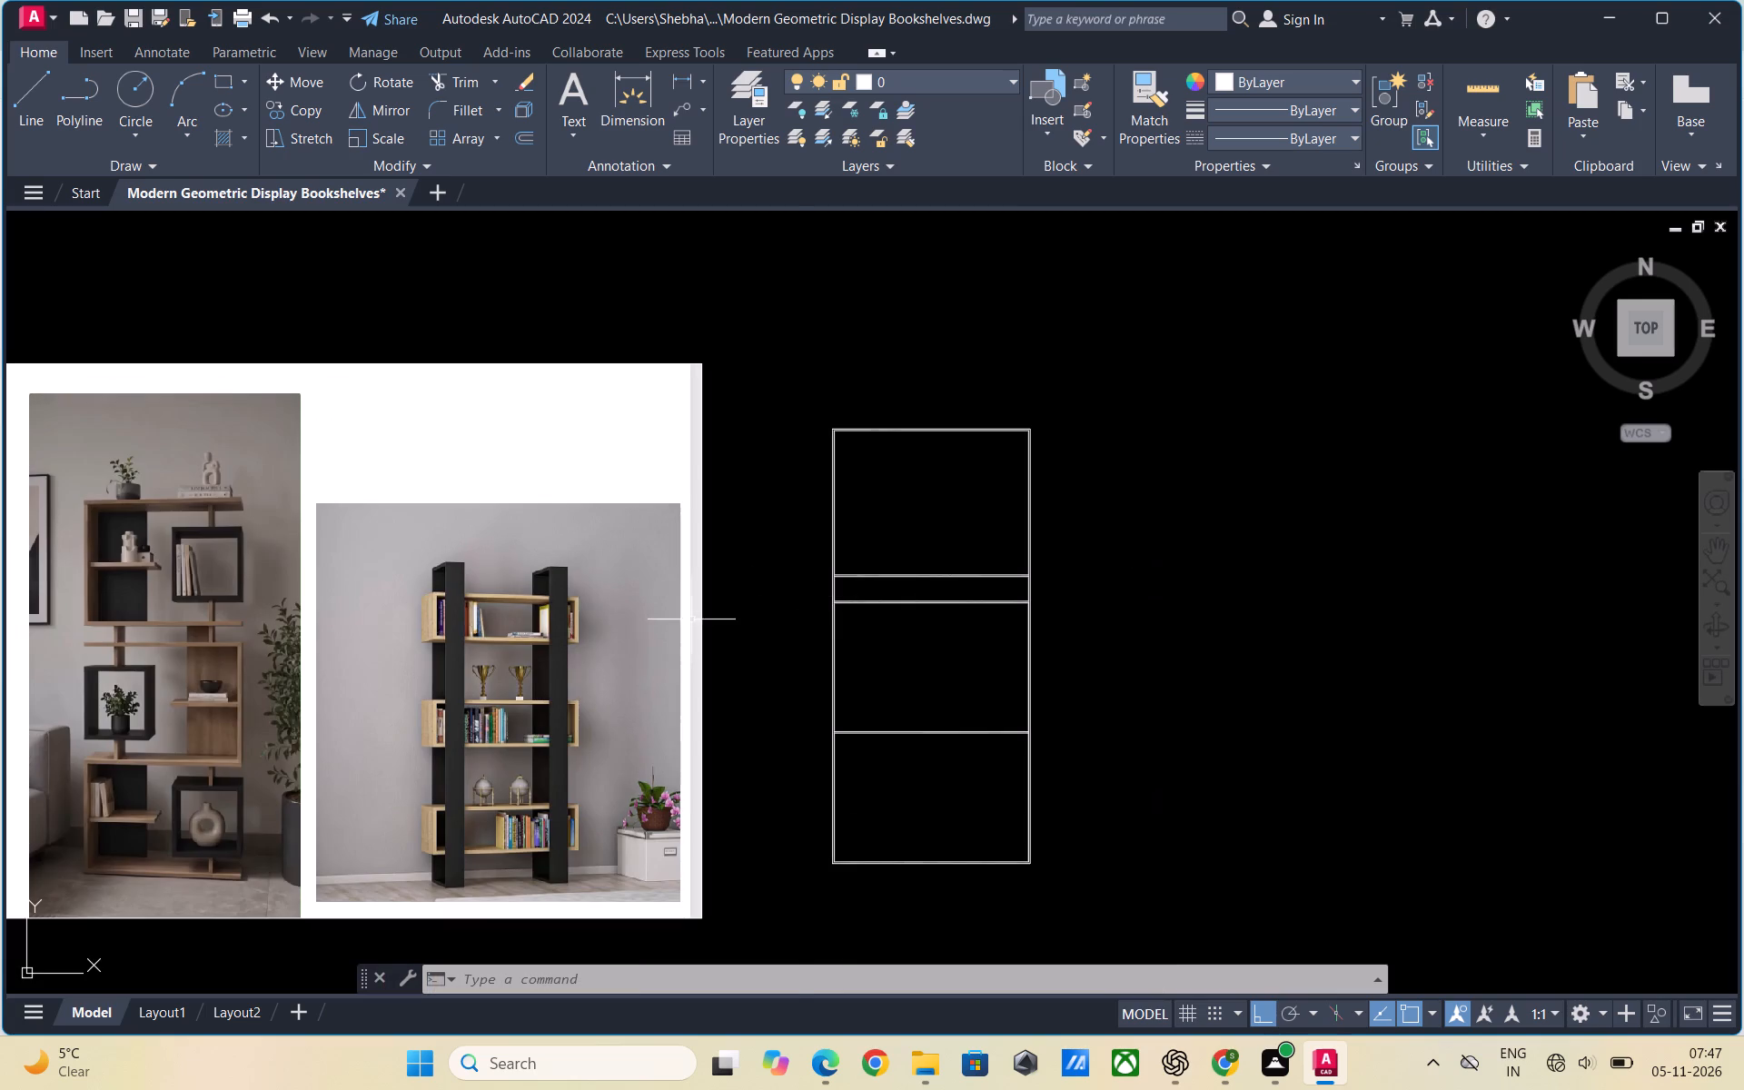
pyautogui.scroll(1, 533, 627)
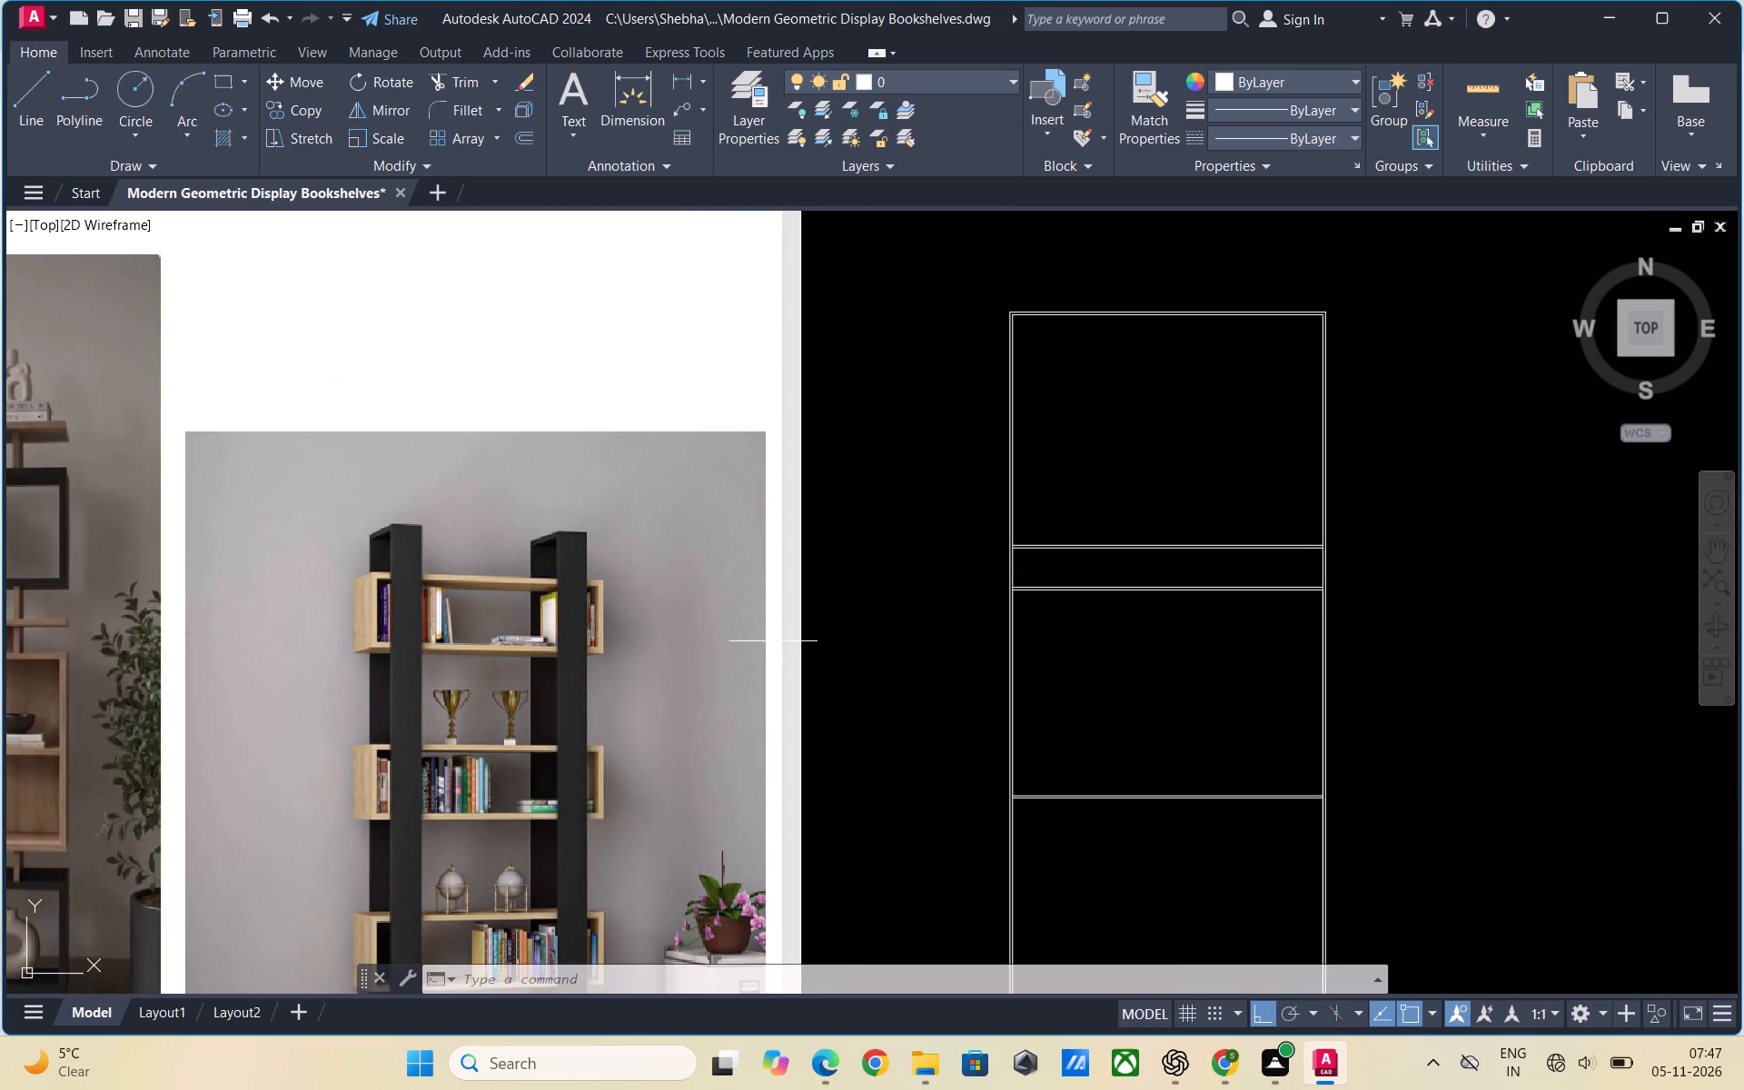
pyautogui.scroll(1, 774, 641)
pyautogui.scroll(-1, 756, 687)
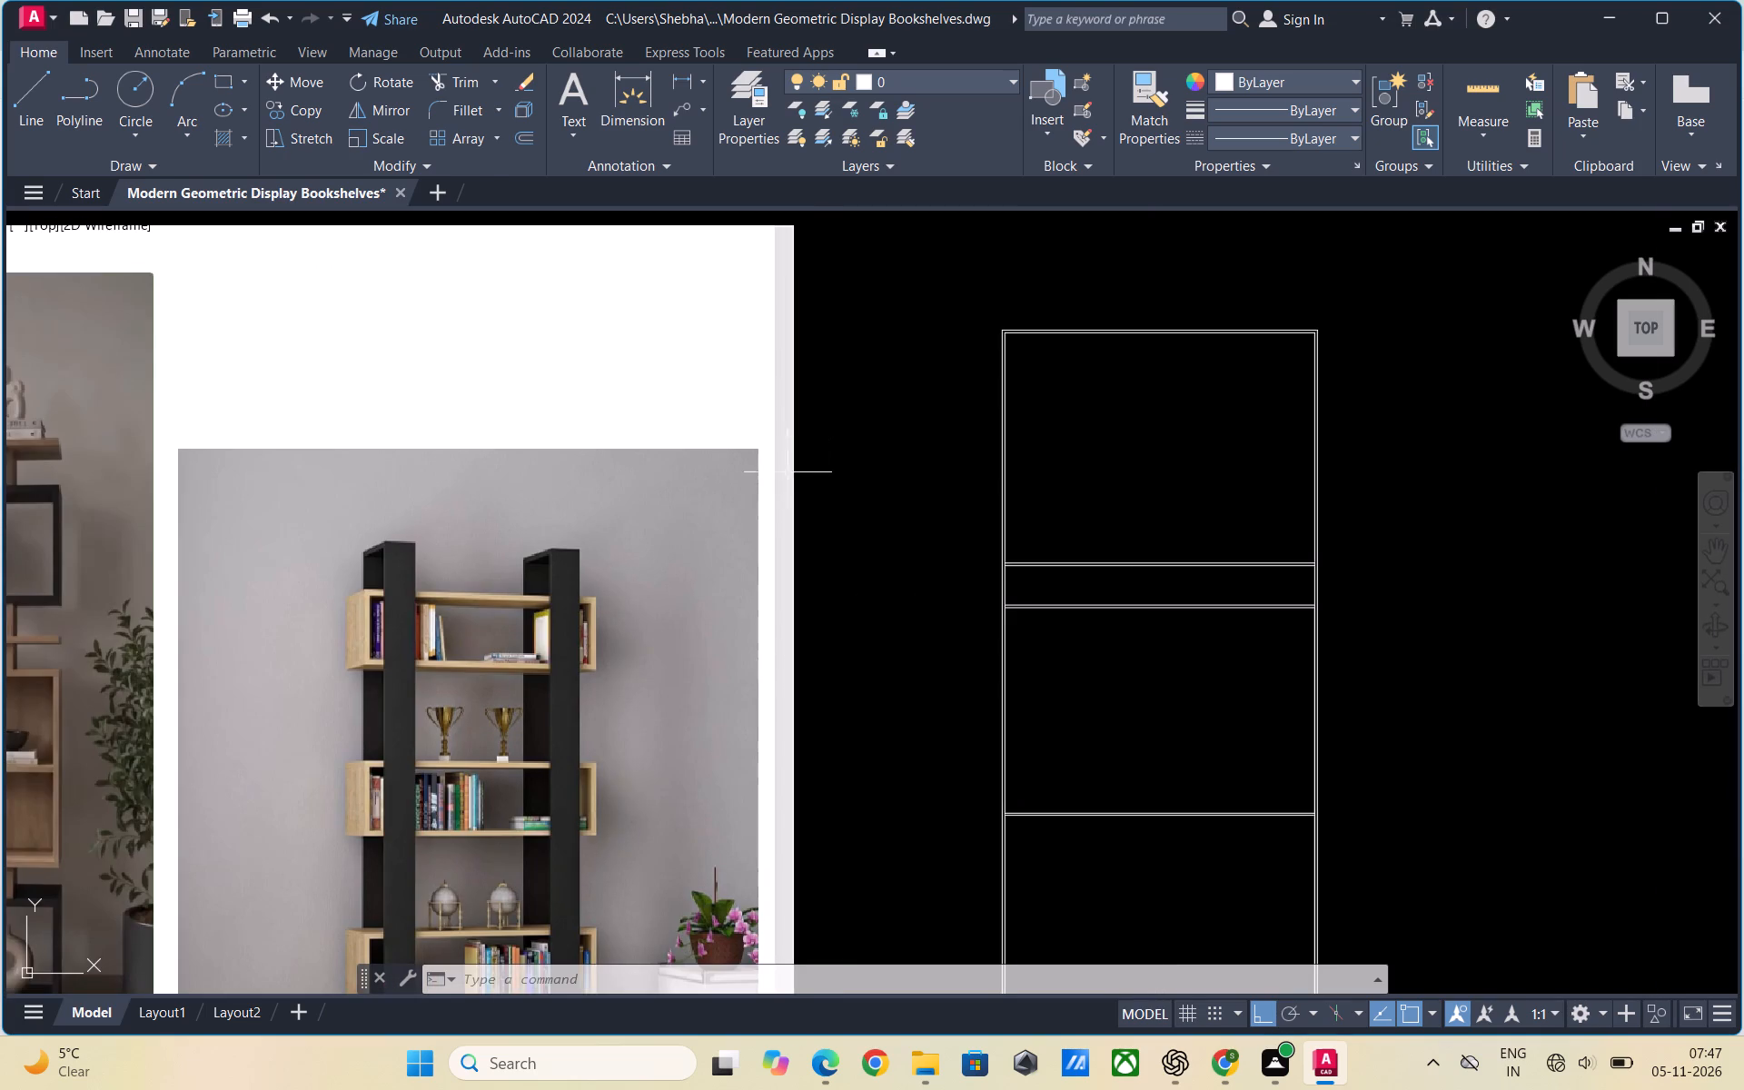
pyautogui.scroll(-1, 767, 583)
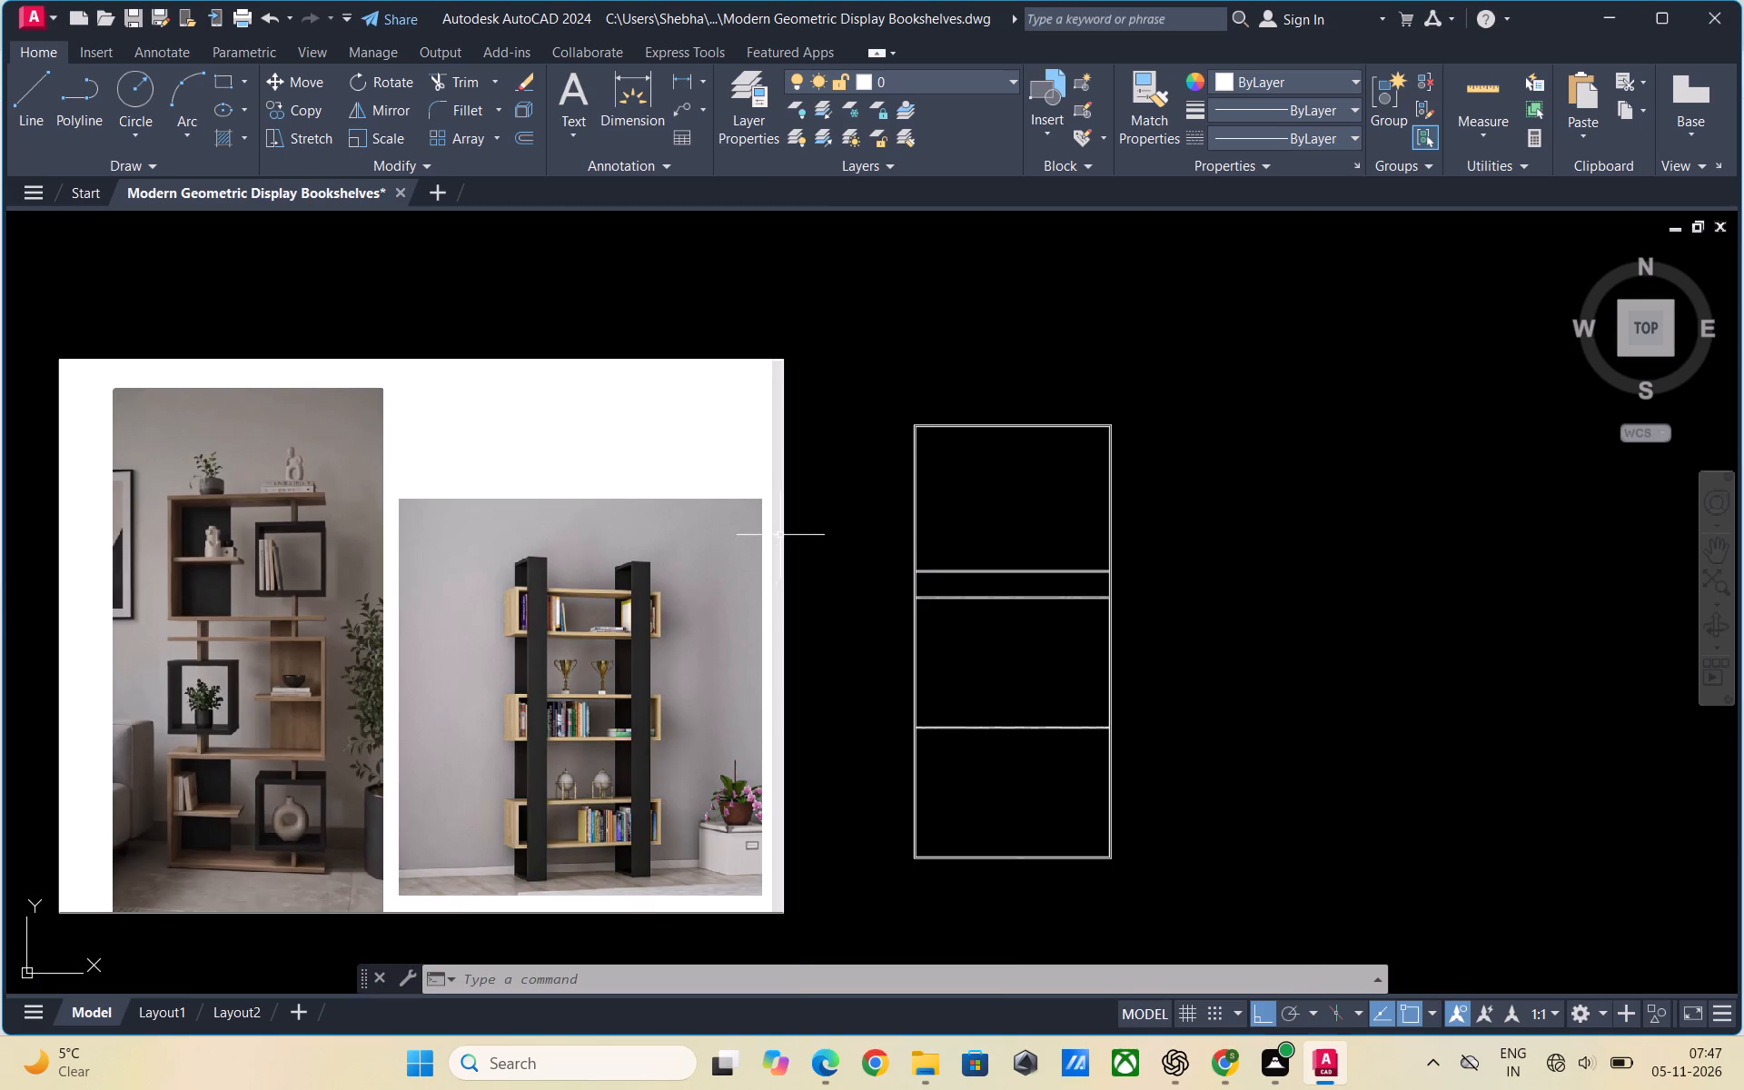
pyautogui.scroll(-1, 808, 547)
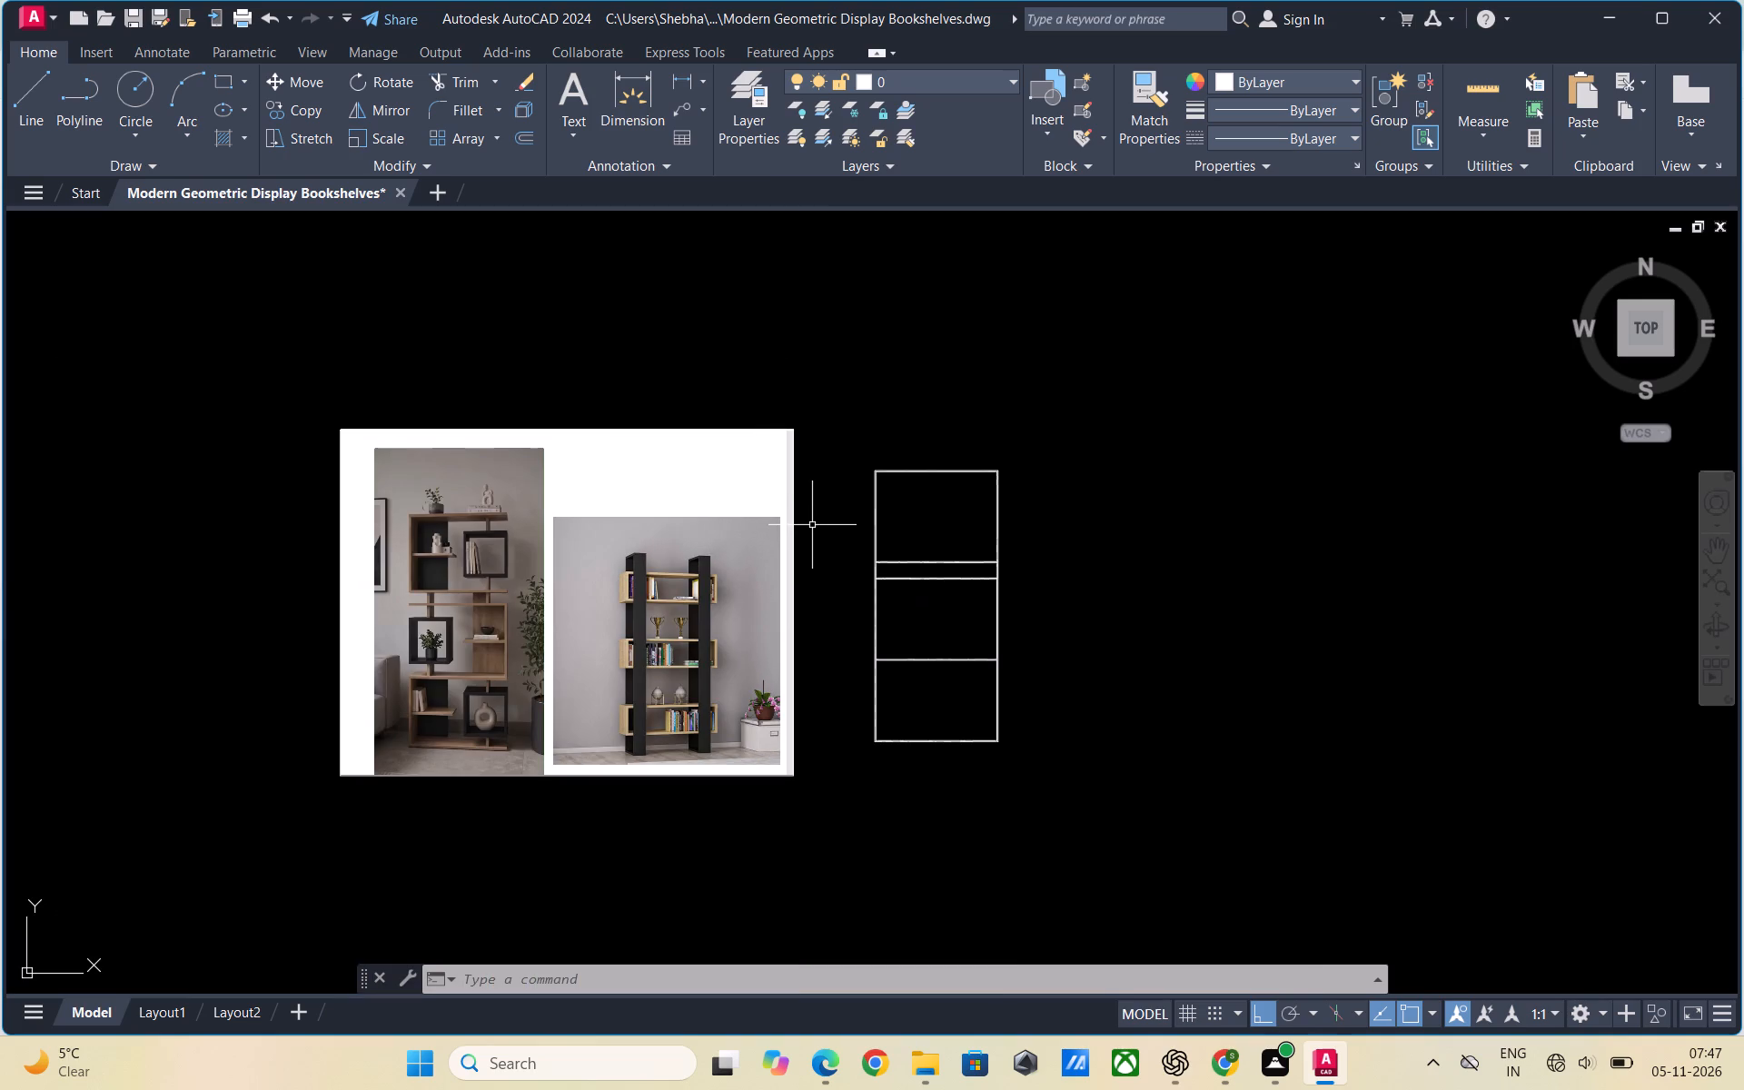
pyautogui.scroll(-1, 804, 528)
pyautogui.scroll(1, 640, 642)
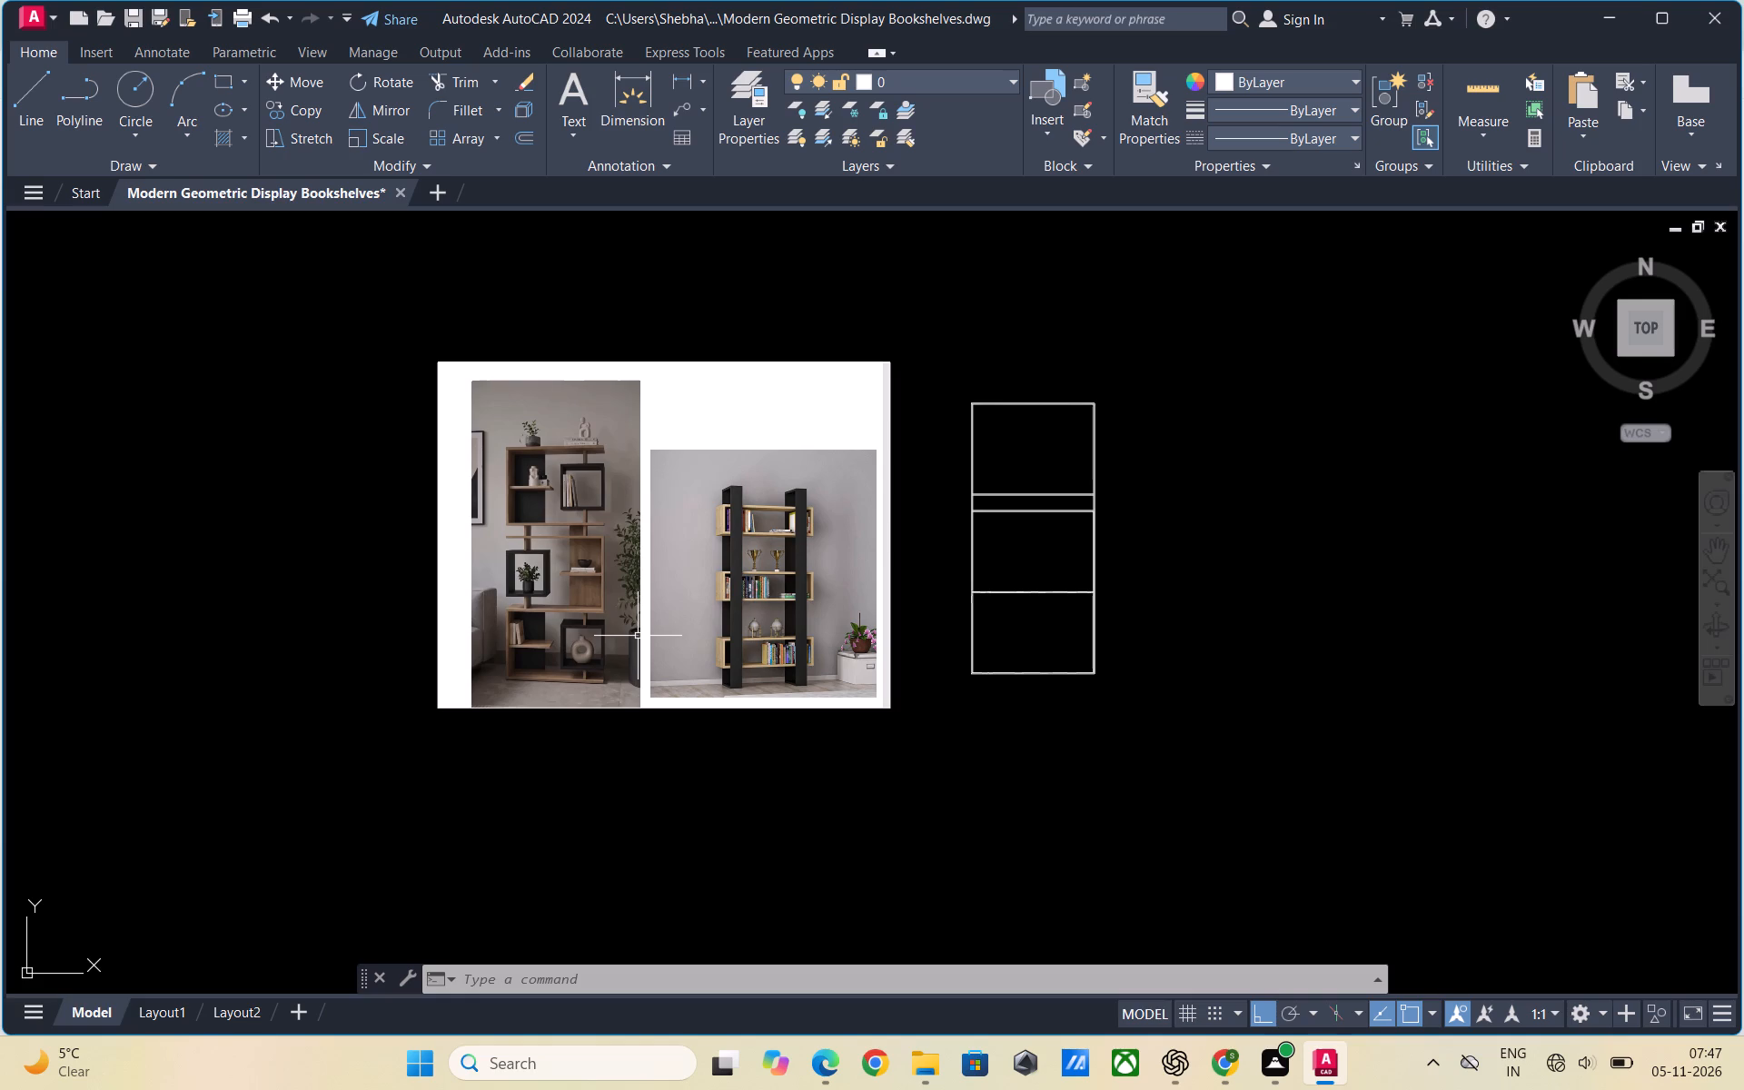
pyautogui.scroll(1, 929, 580)
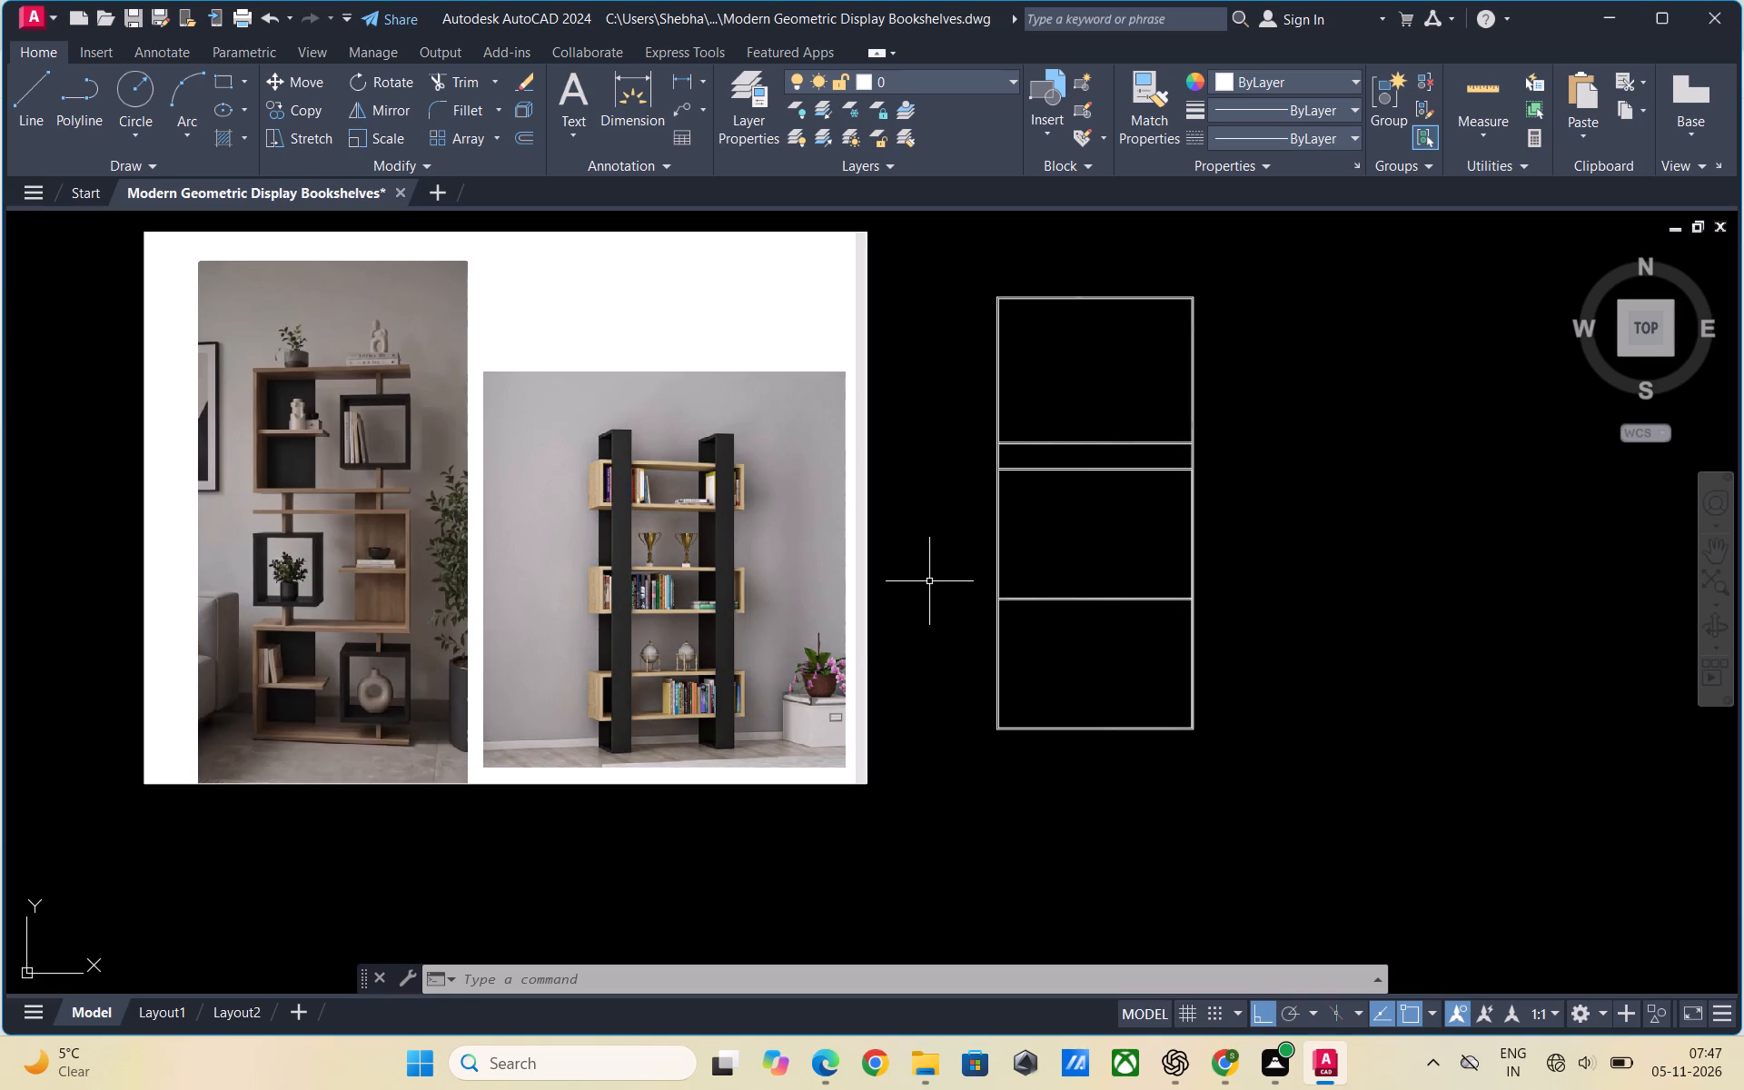
pyautogui.scroll(-1, 874, 707)
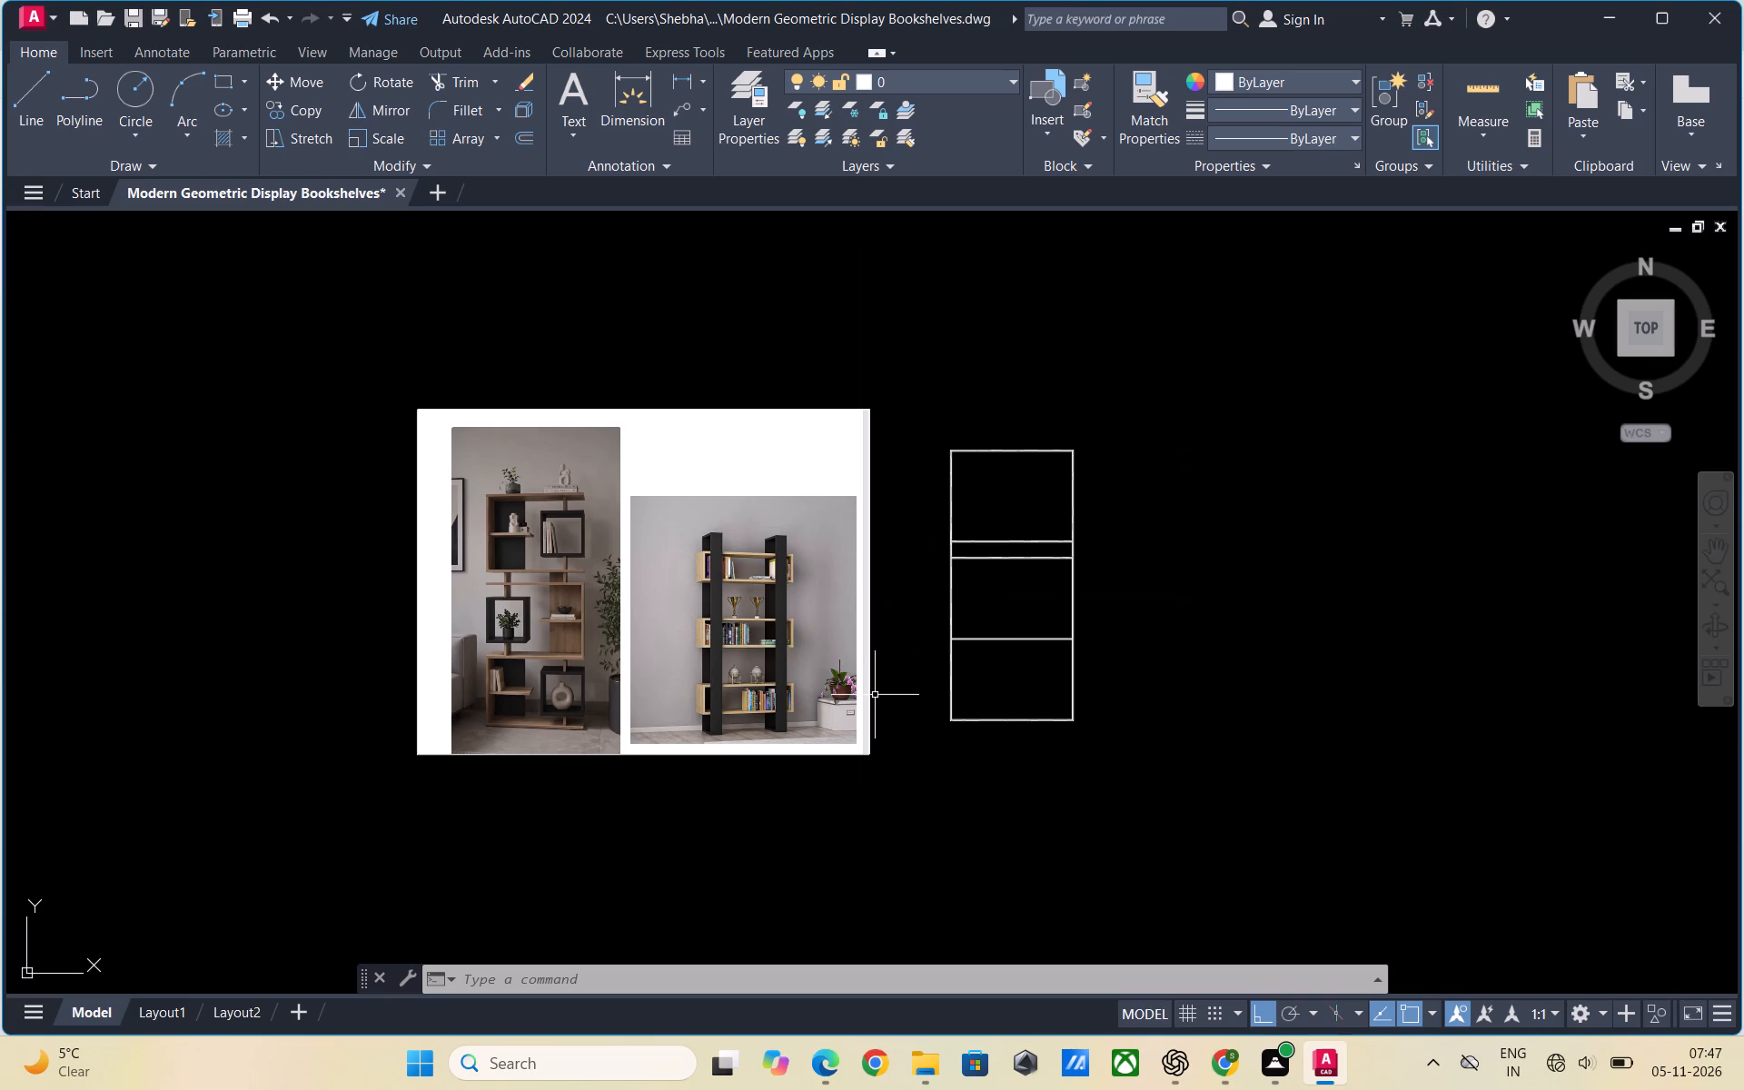
pyautogui.scroll(1, 946, 688)
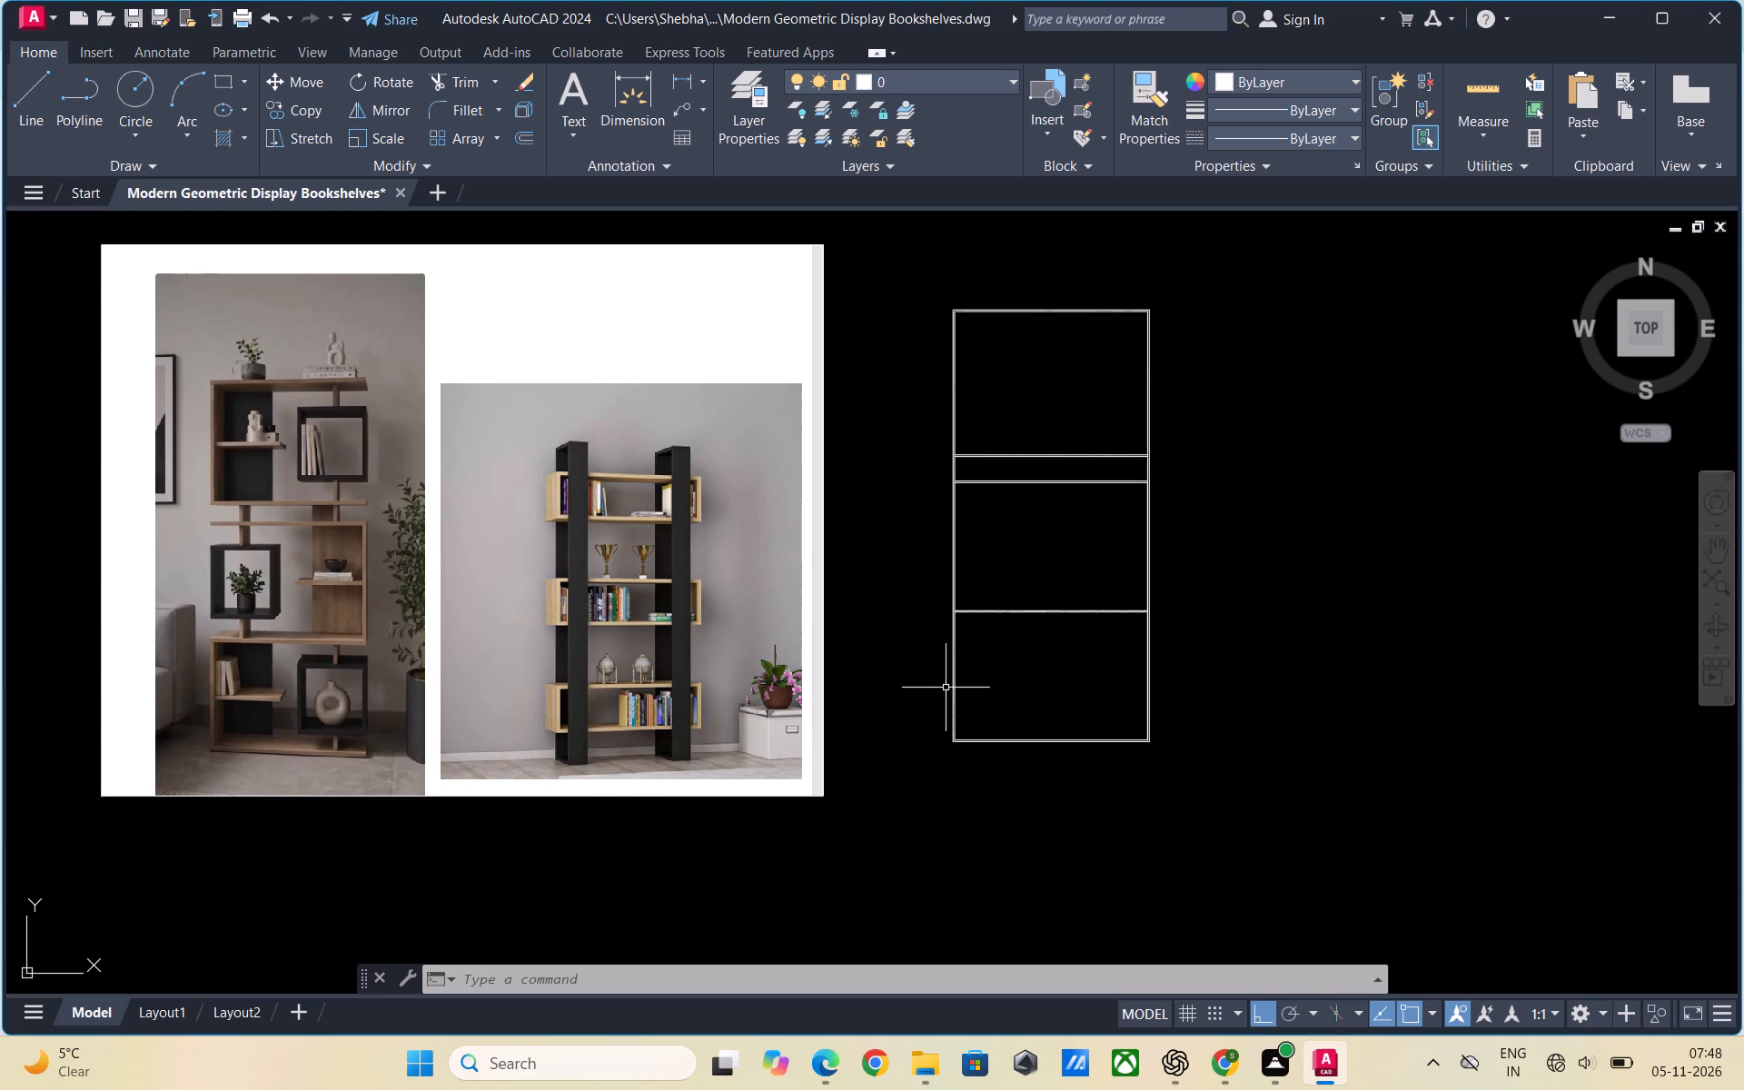
# Compare the frame's shelf spacing with the geometric bookshelf in the reference images to rethink its layout.
pyautogui.scroll(1, 946, 688)
pyautogui.scroll(-1, 860, 633)
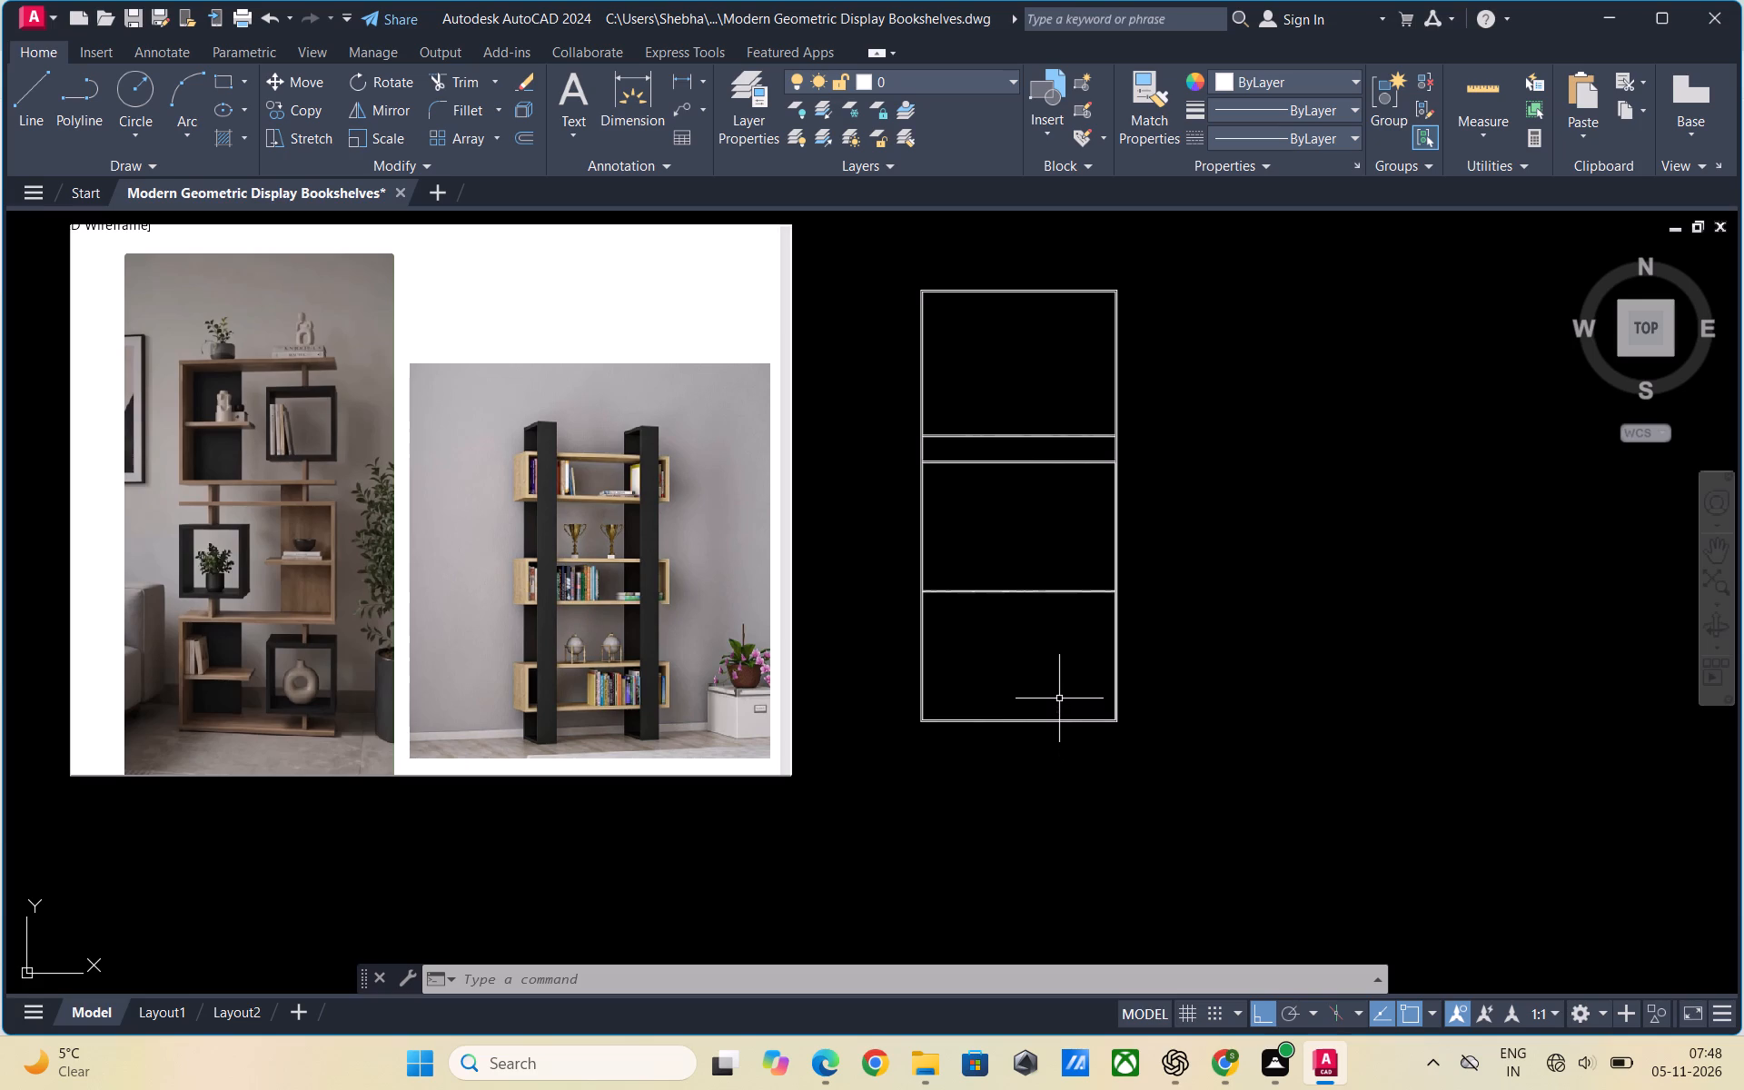
pyautogui.scroll(-1, 845, 758)
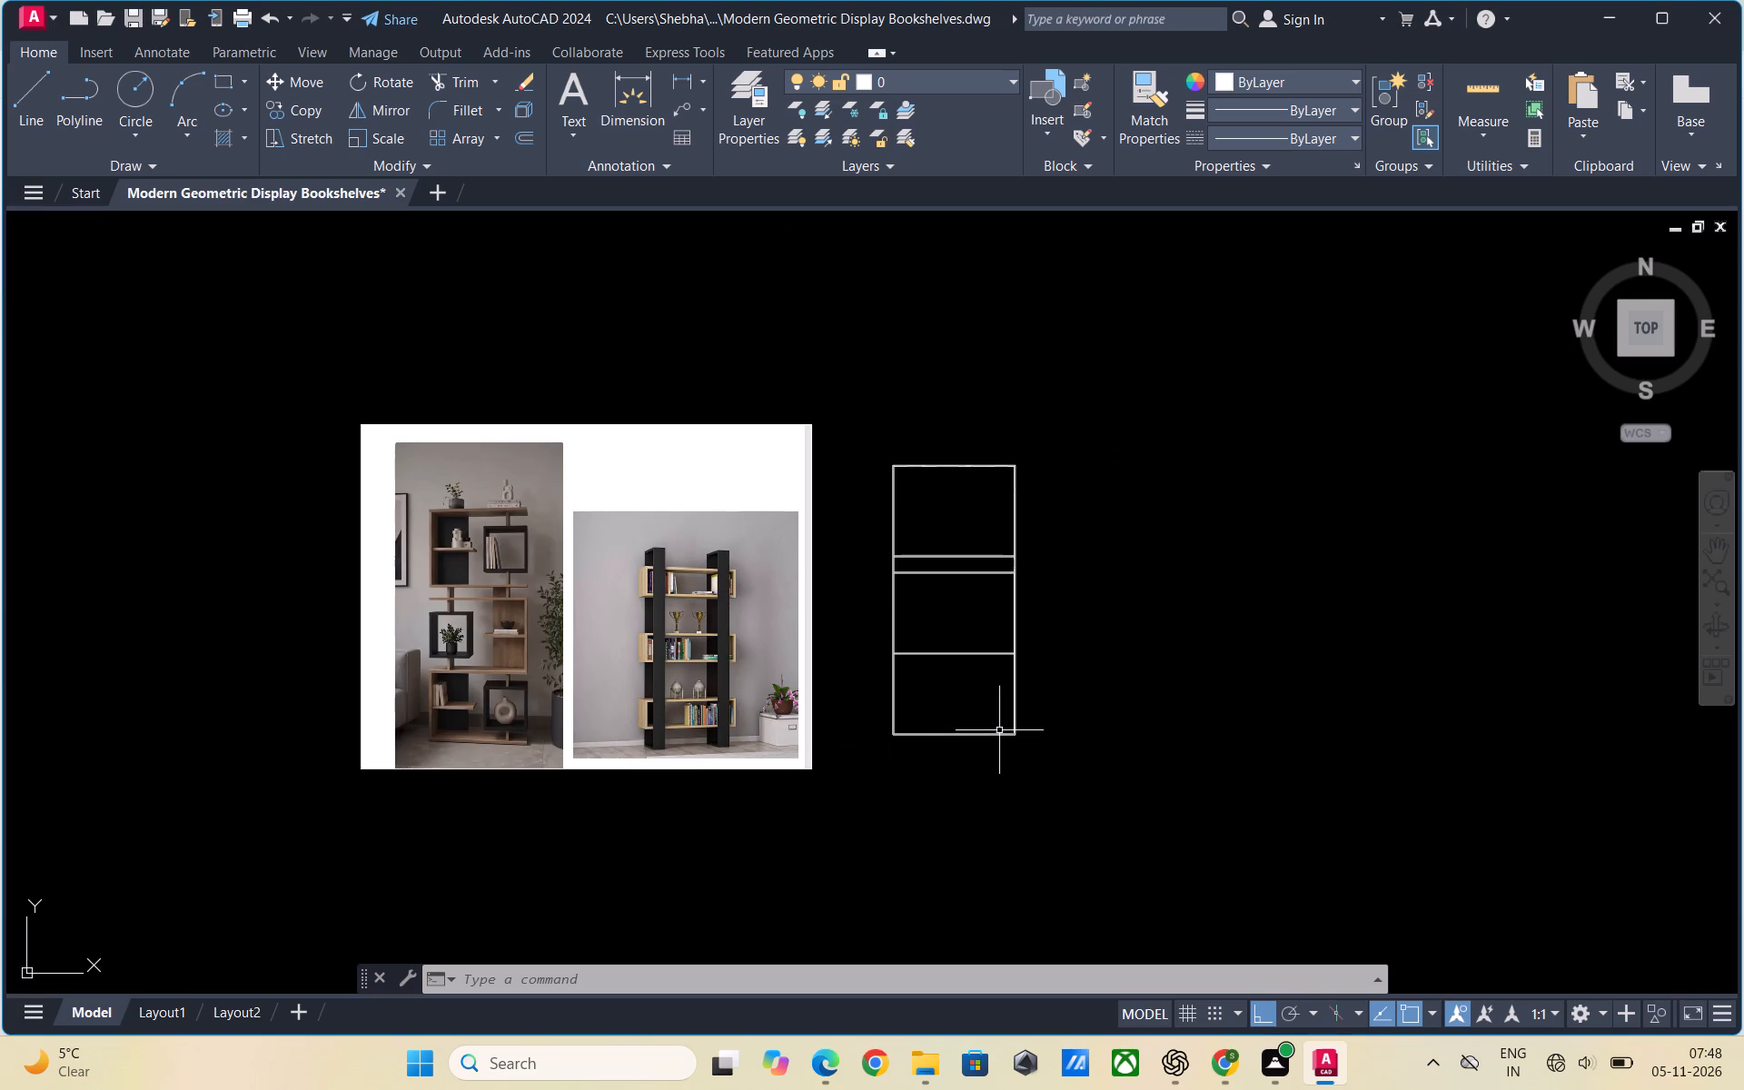
pyautogui.scroll(1, 988, 679)
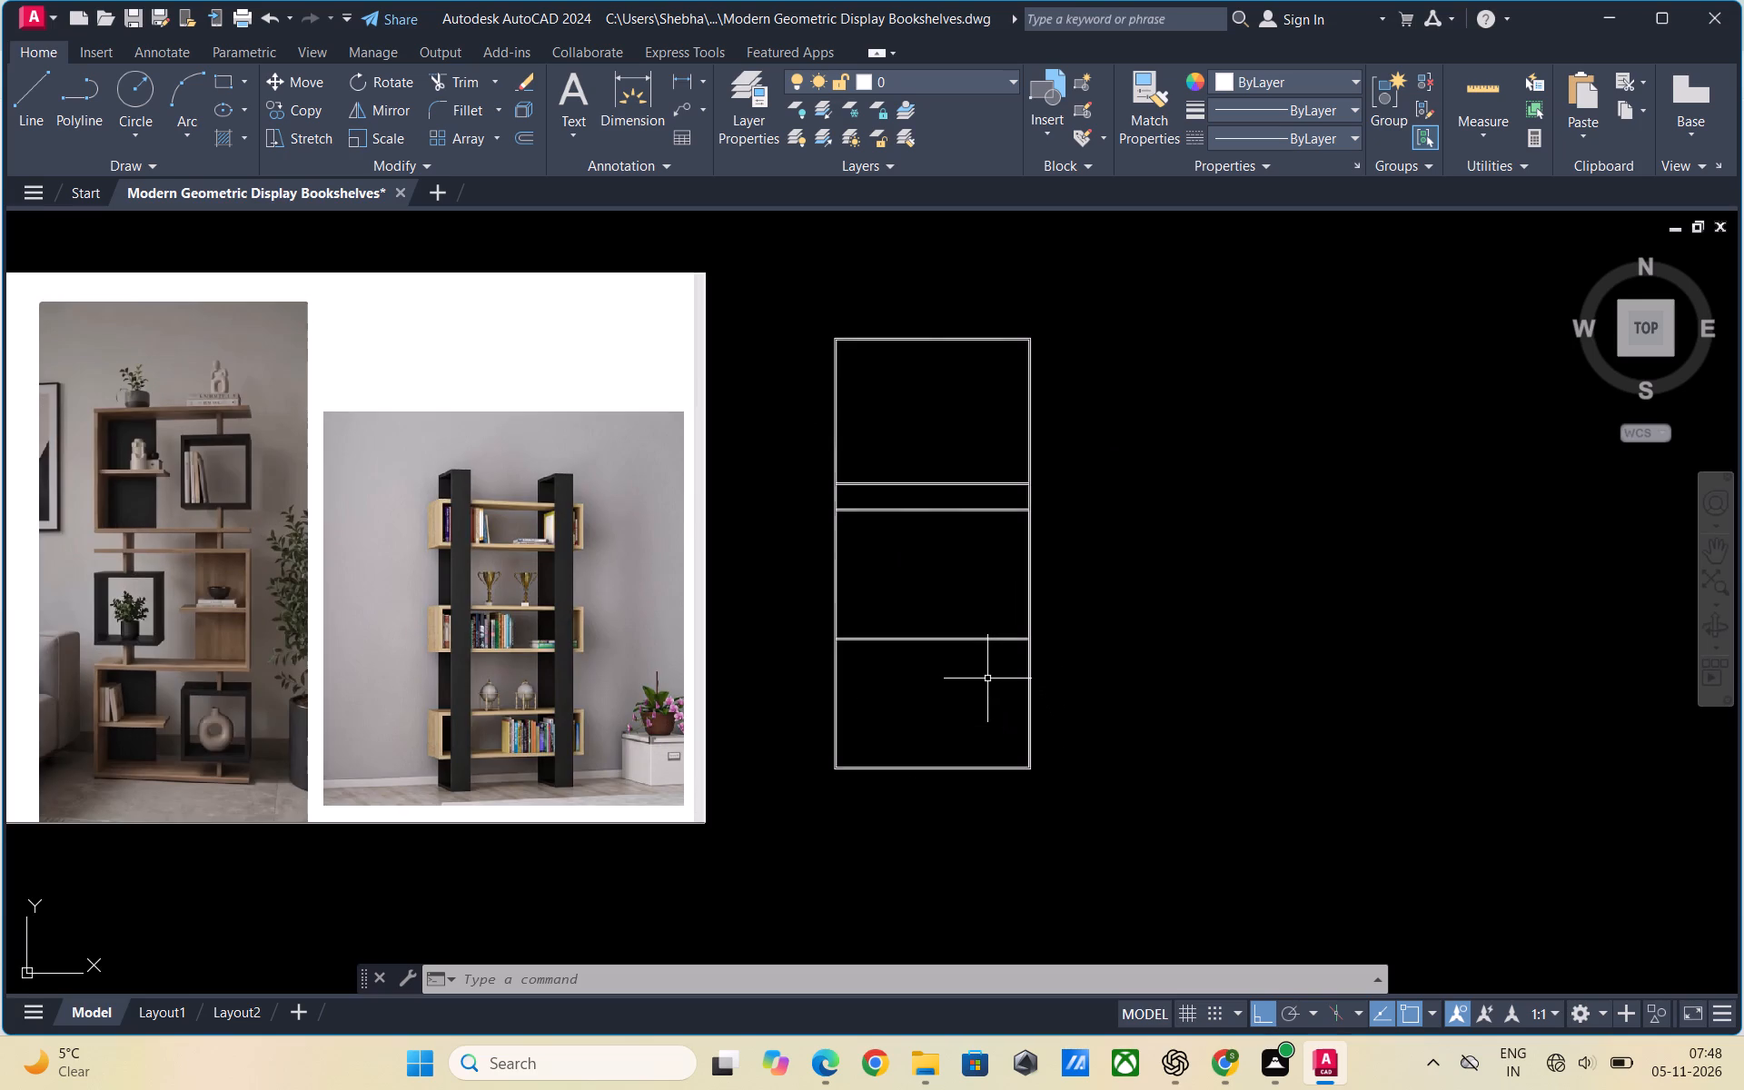
pyautogui.scroll(1, 987, 676)
pyautogui.scroll(-1, 987, 676)
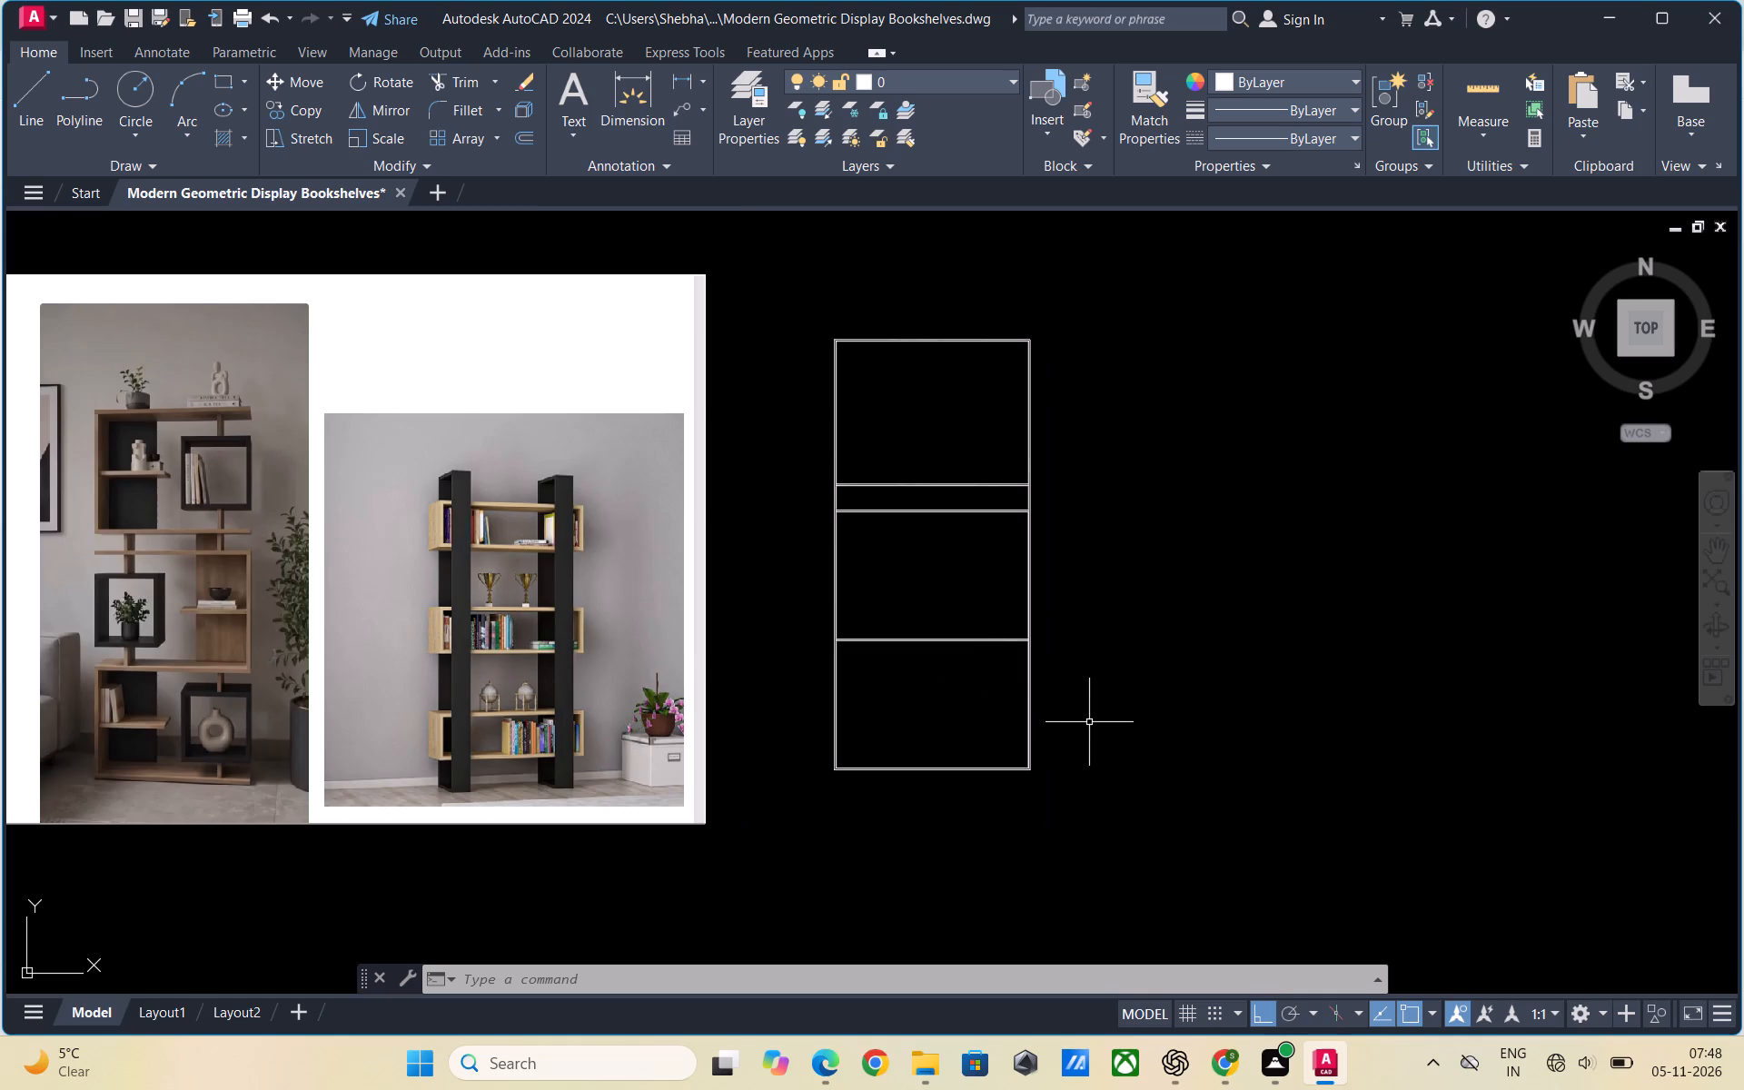
pyautogui.scroll(-1, 968, 849)
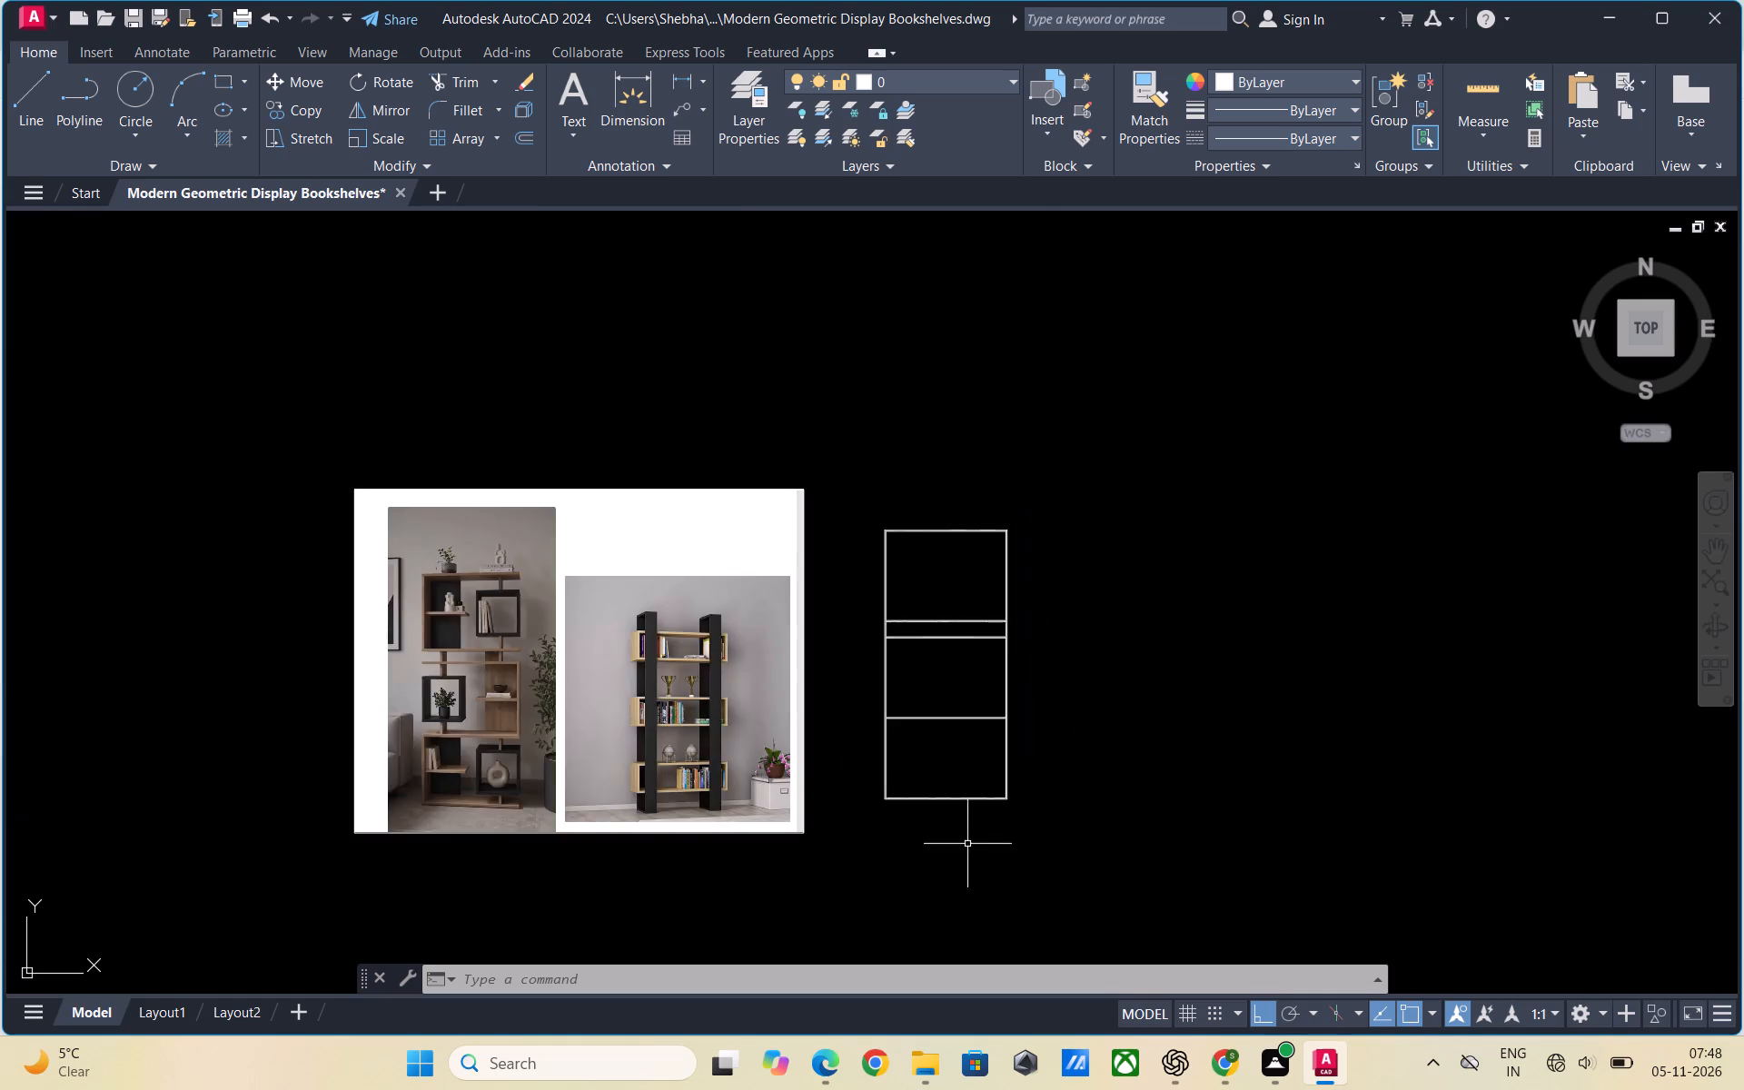
pyautogui.scroll(1, 971, 830)
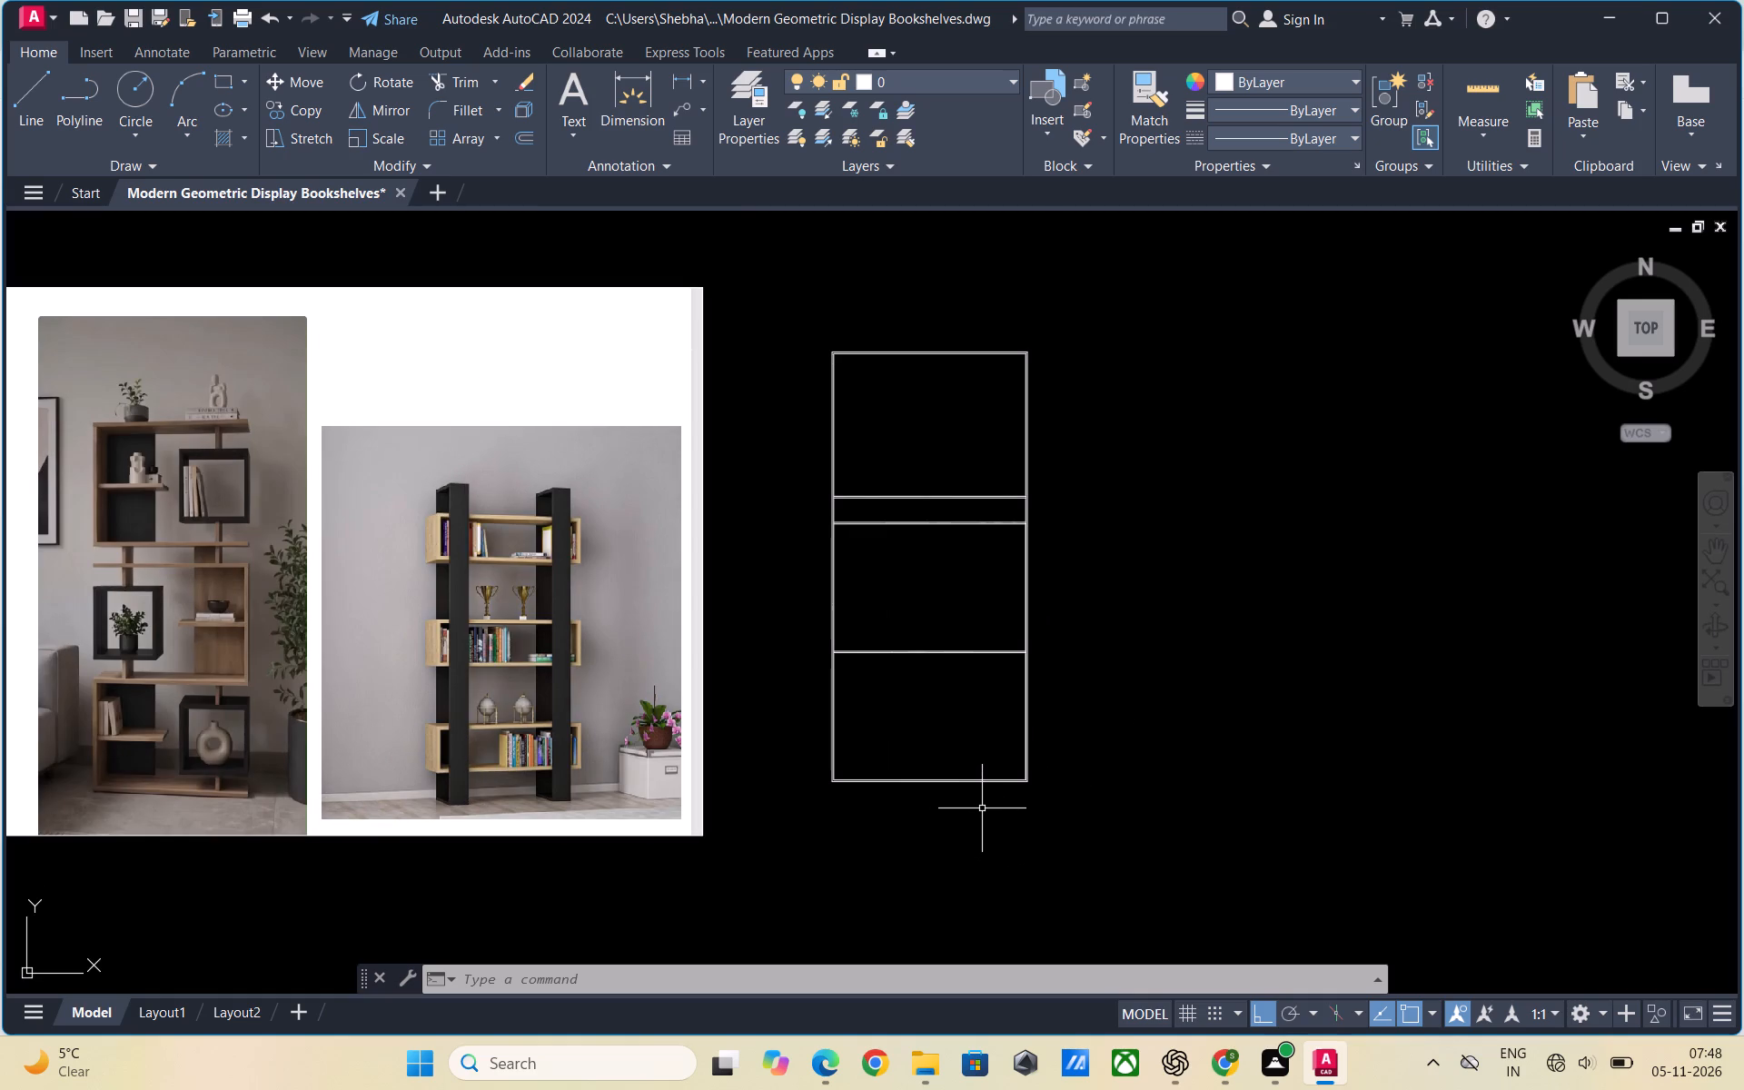
pyautogui.scroll(1, 983, 807)
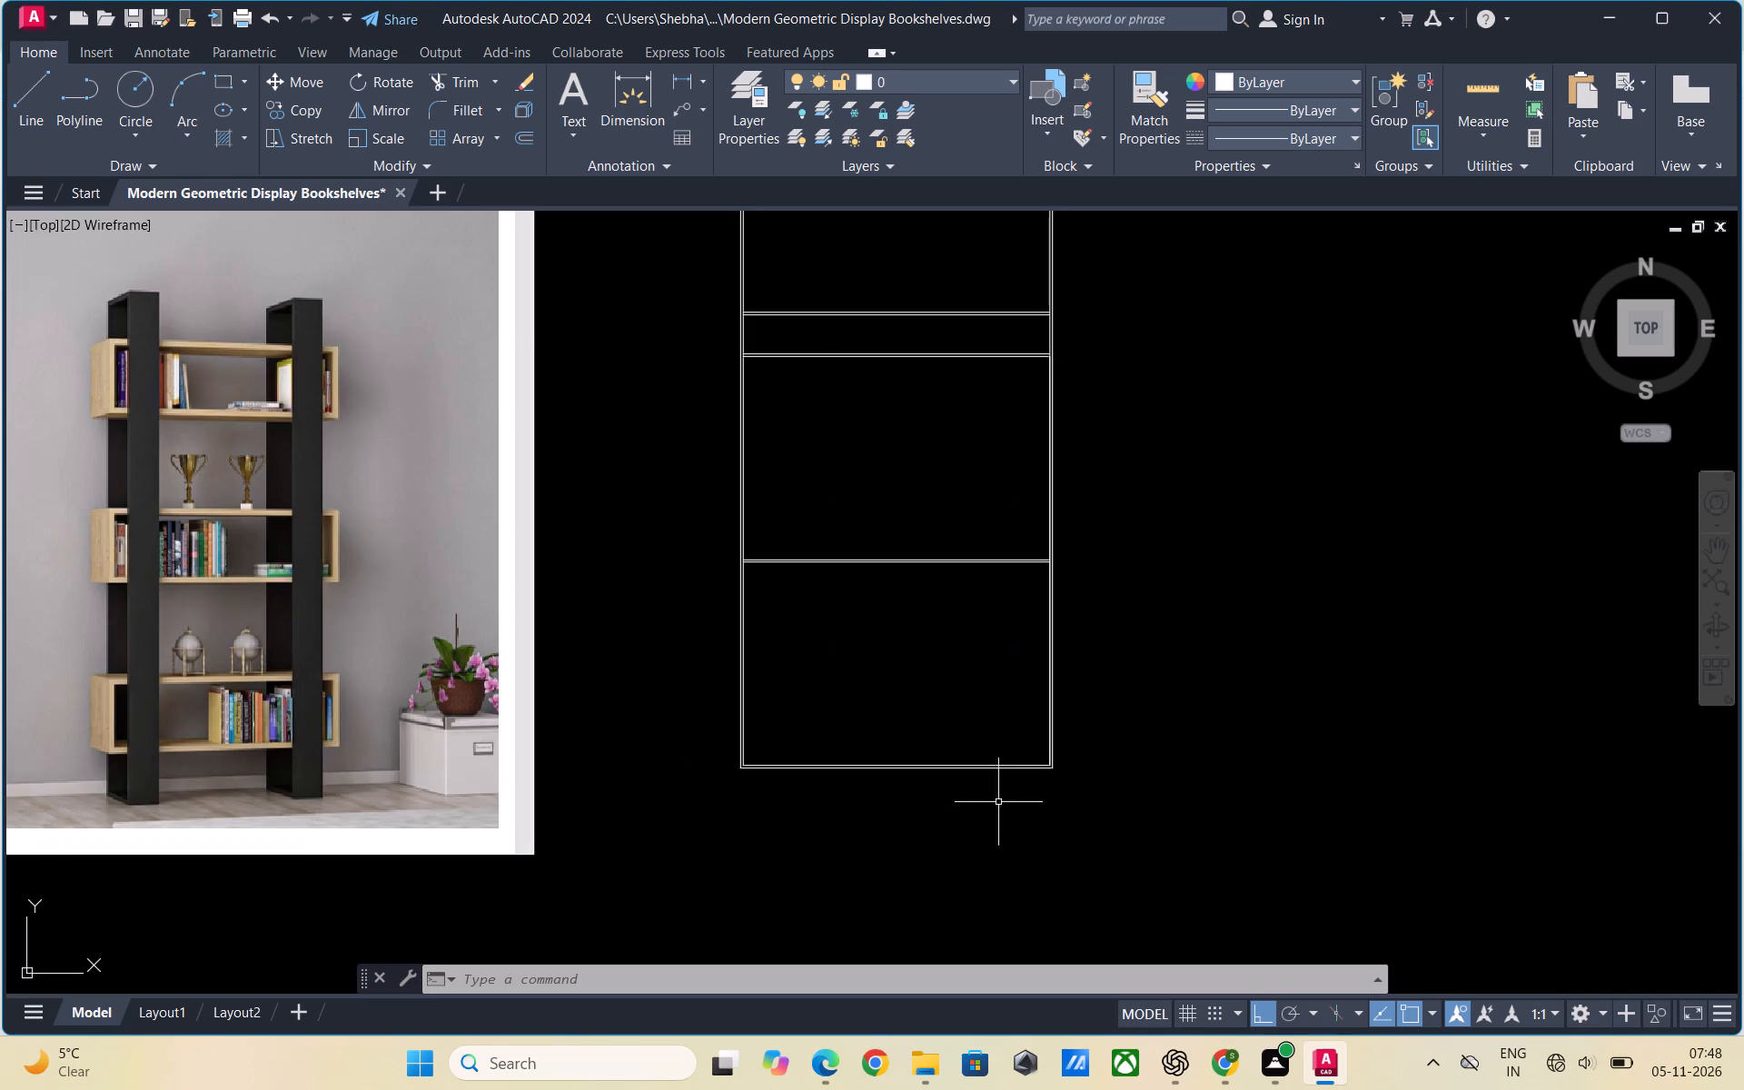
pyautogui.scroll(-2, 1180, 801)
pyautogui.scroll(1, 1183, 798)
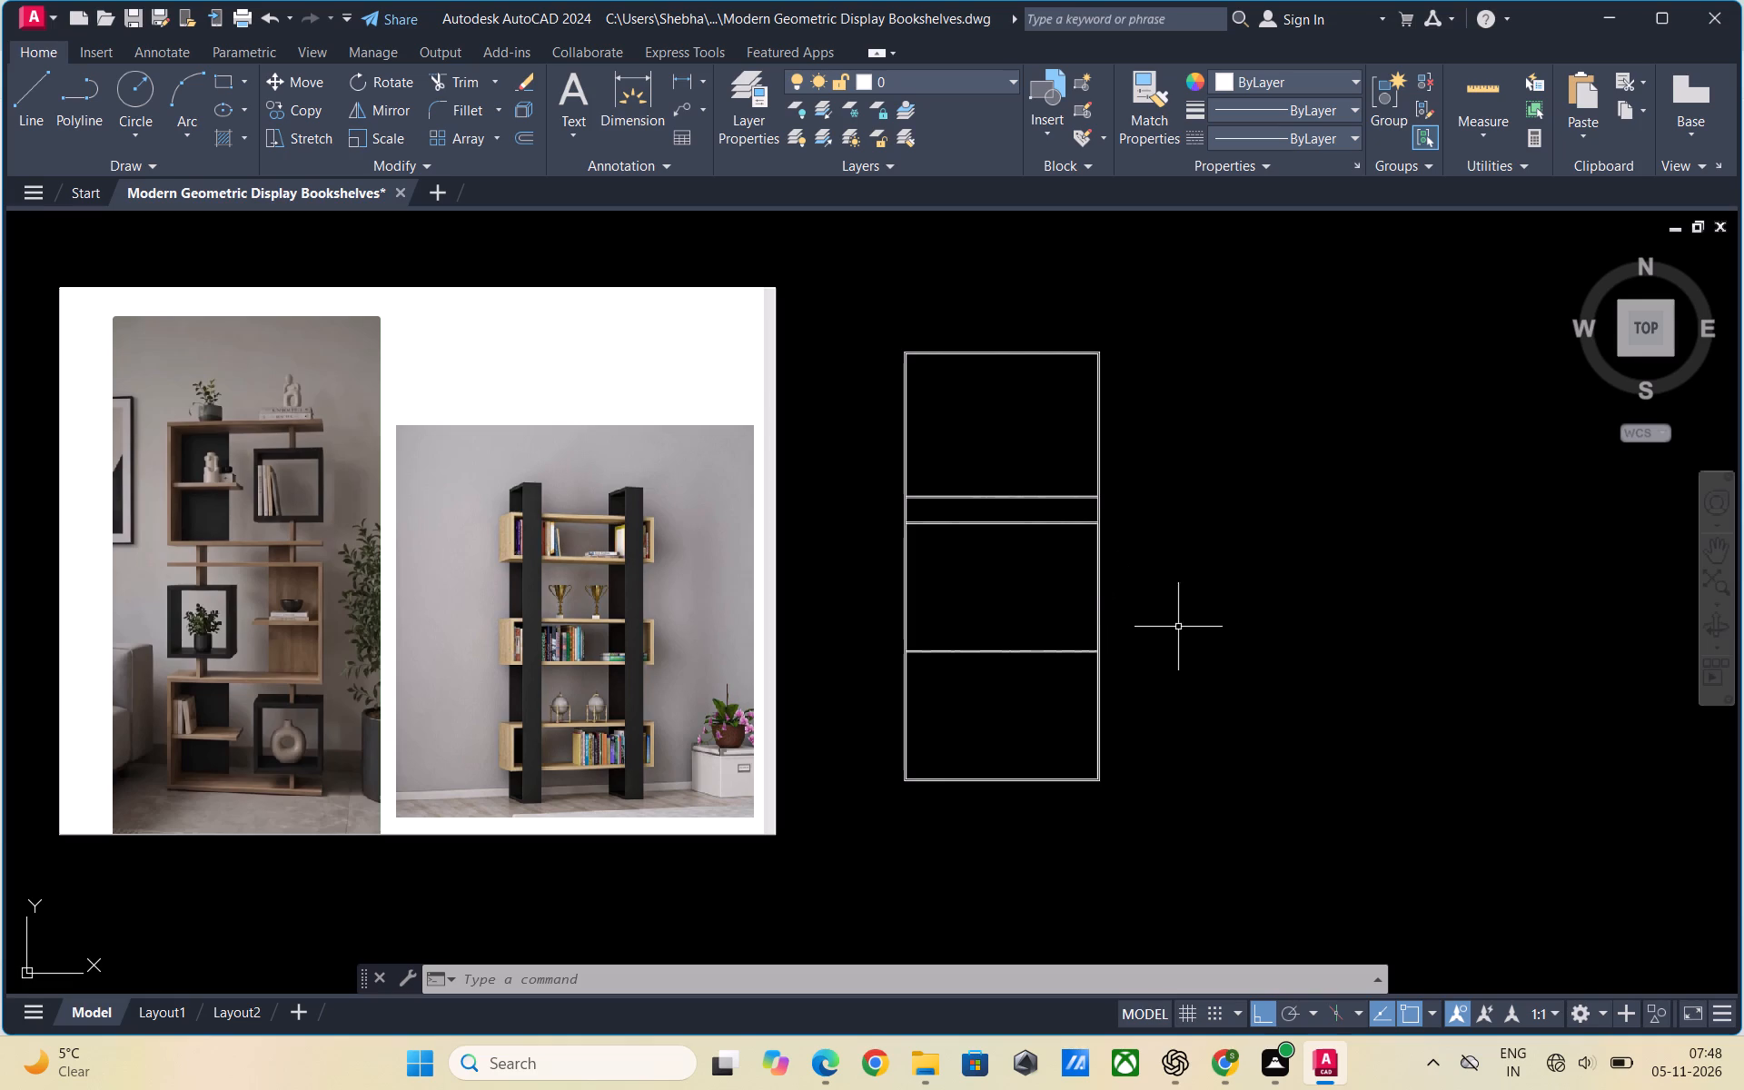
pyautogui.scroll(1, 1151, 619)
pyautogui.scroll(-1, 1006, 640)
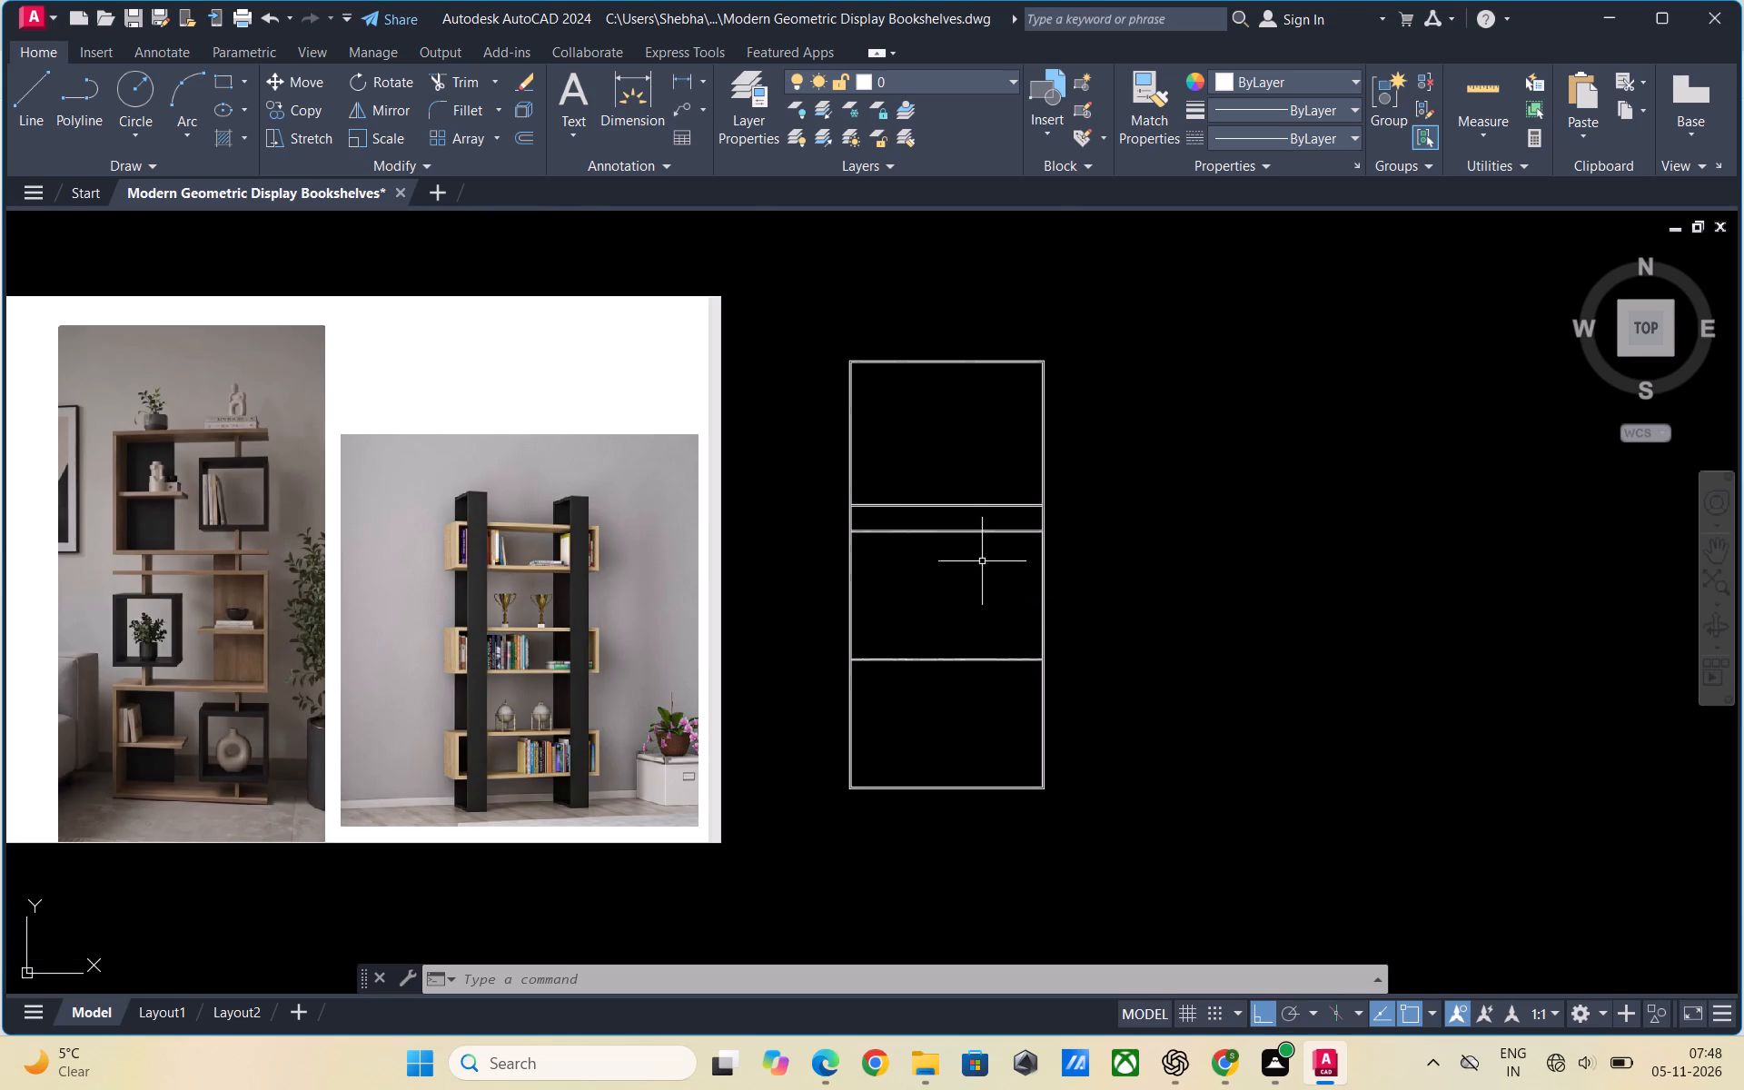
pyautogui.scroll(-1, 1006, 589)
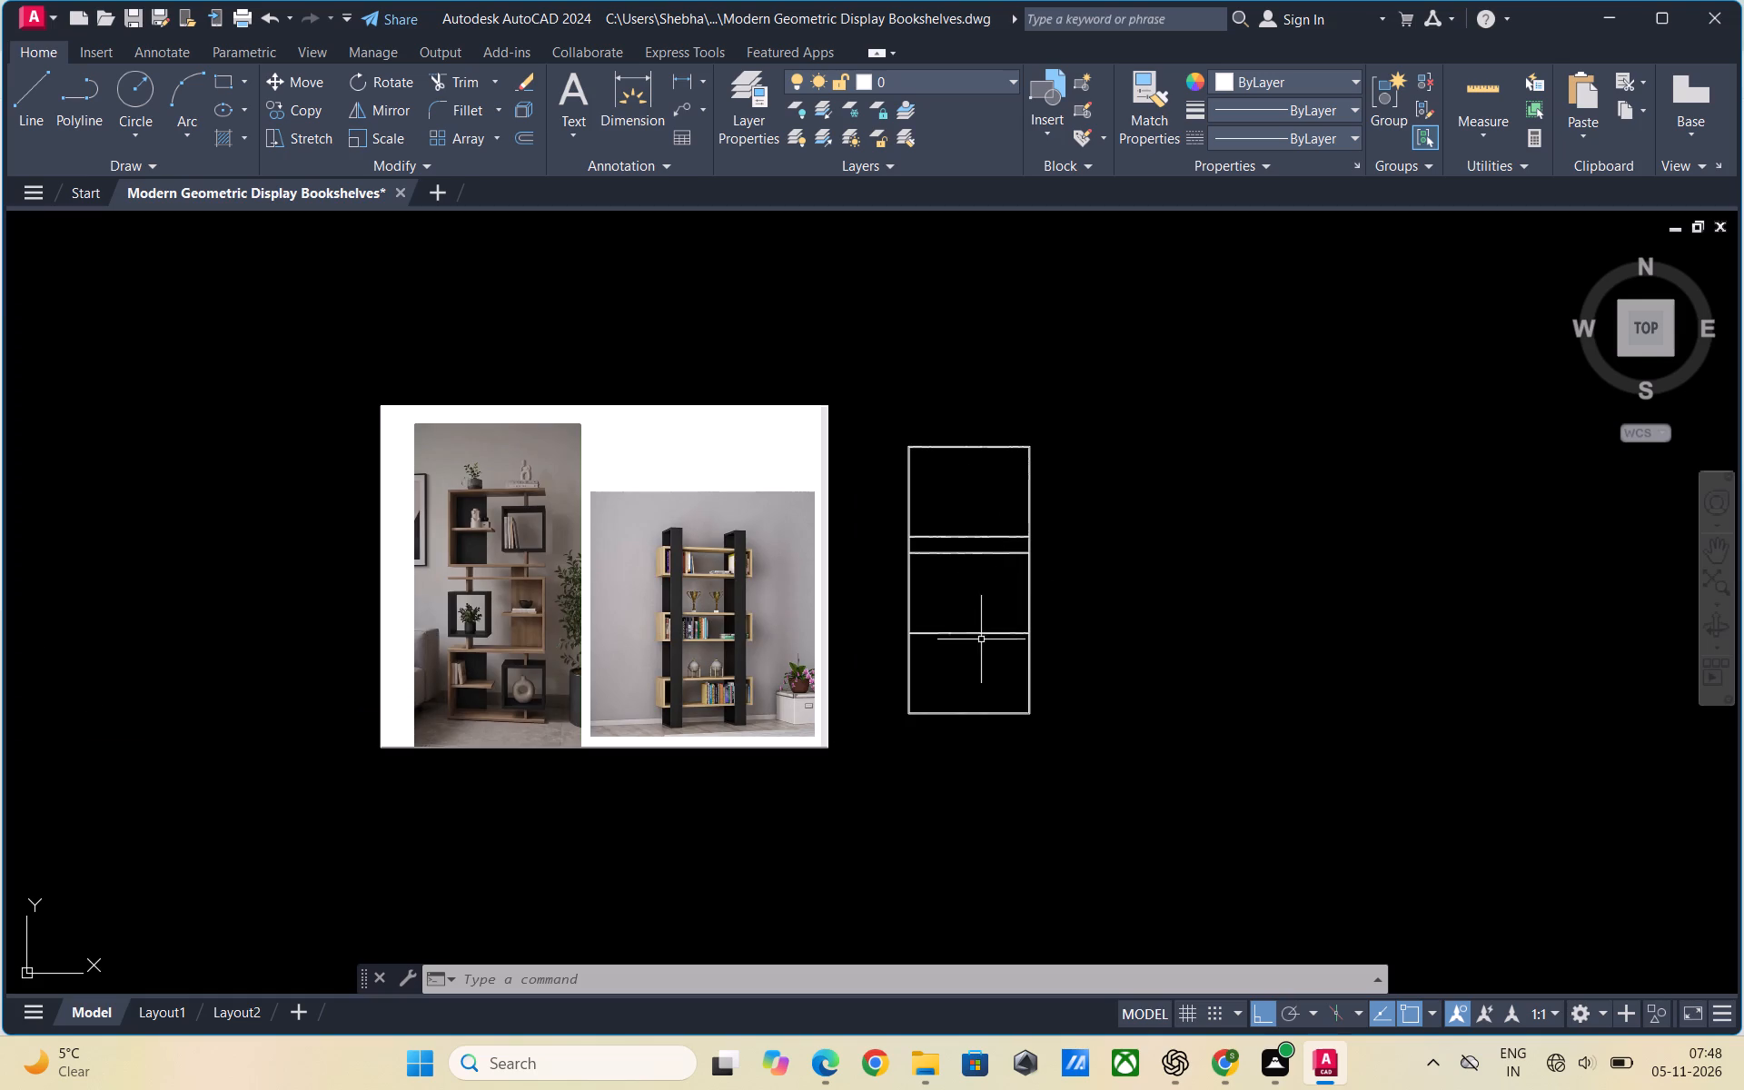
pyautogui.scroll(1, 966, 650)
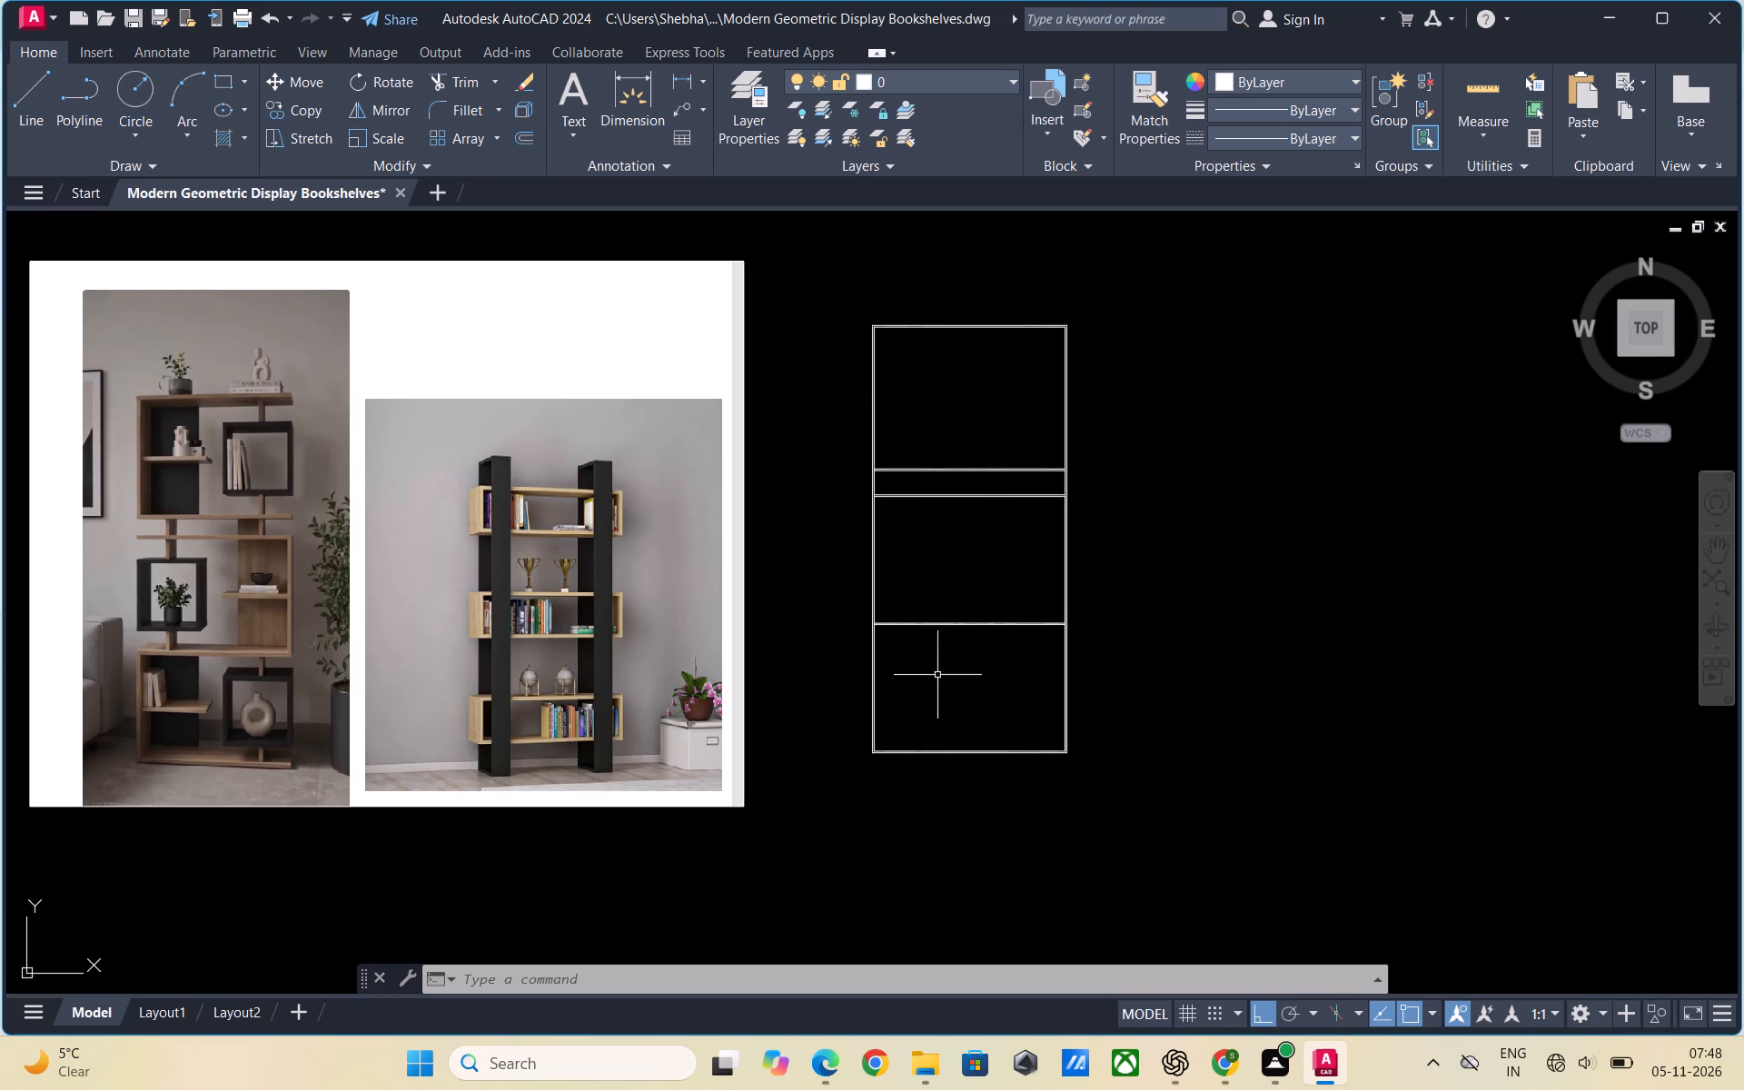
# Delete all the horizontal shelf lines inside the bookshelf frame together.
pyautogui.moveTo(995, 662); pyautogui.dragTo(989, 654)
pyautogui.click(949, 414)
pyautogui.press('Delete')
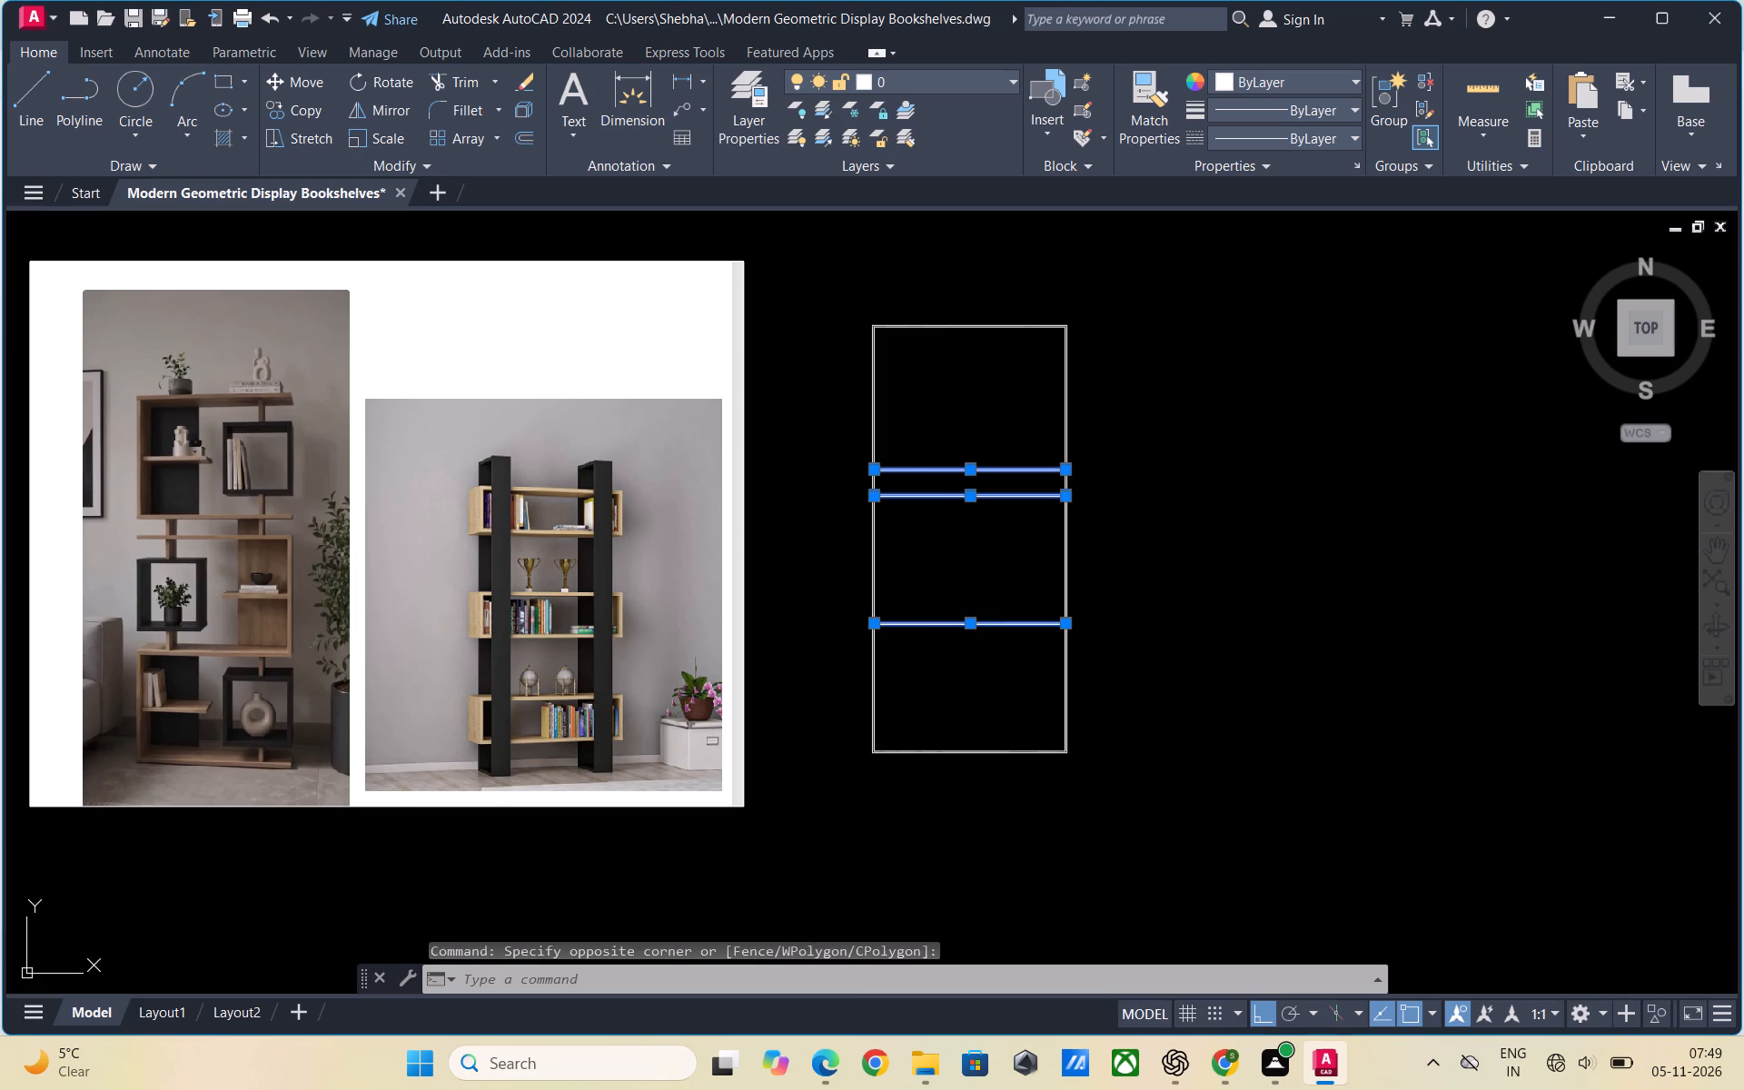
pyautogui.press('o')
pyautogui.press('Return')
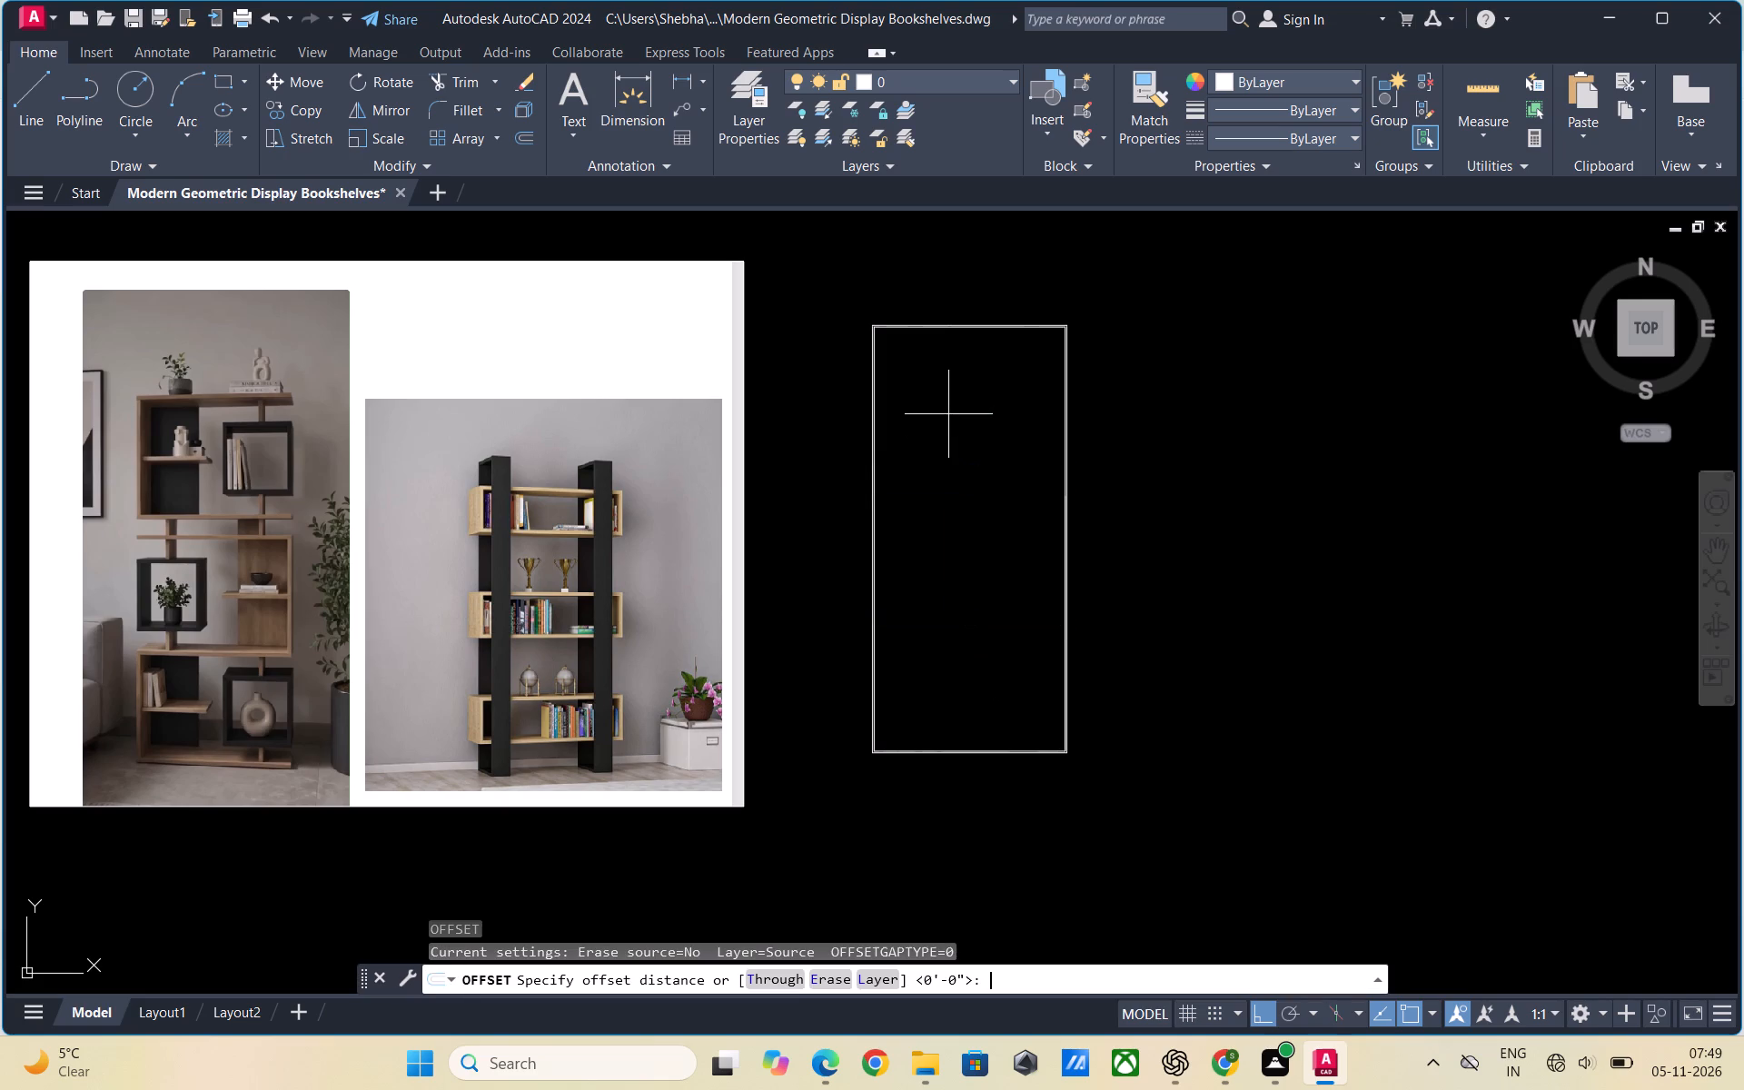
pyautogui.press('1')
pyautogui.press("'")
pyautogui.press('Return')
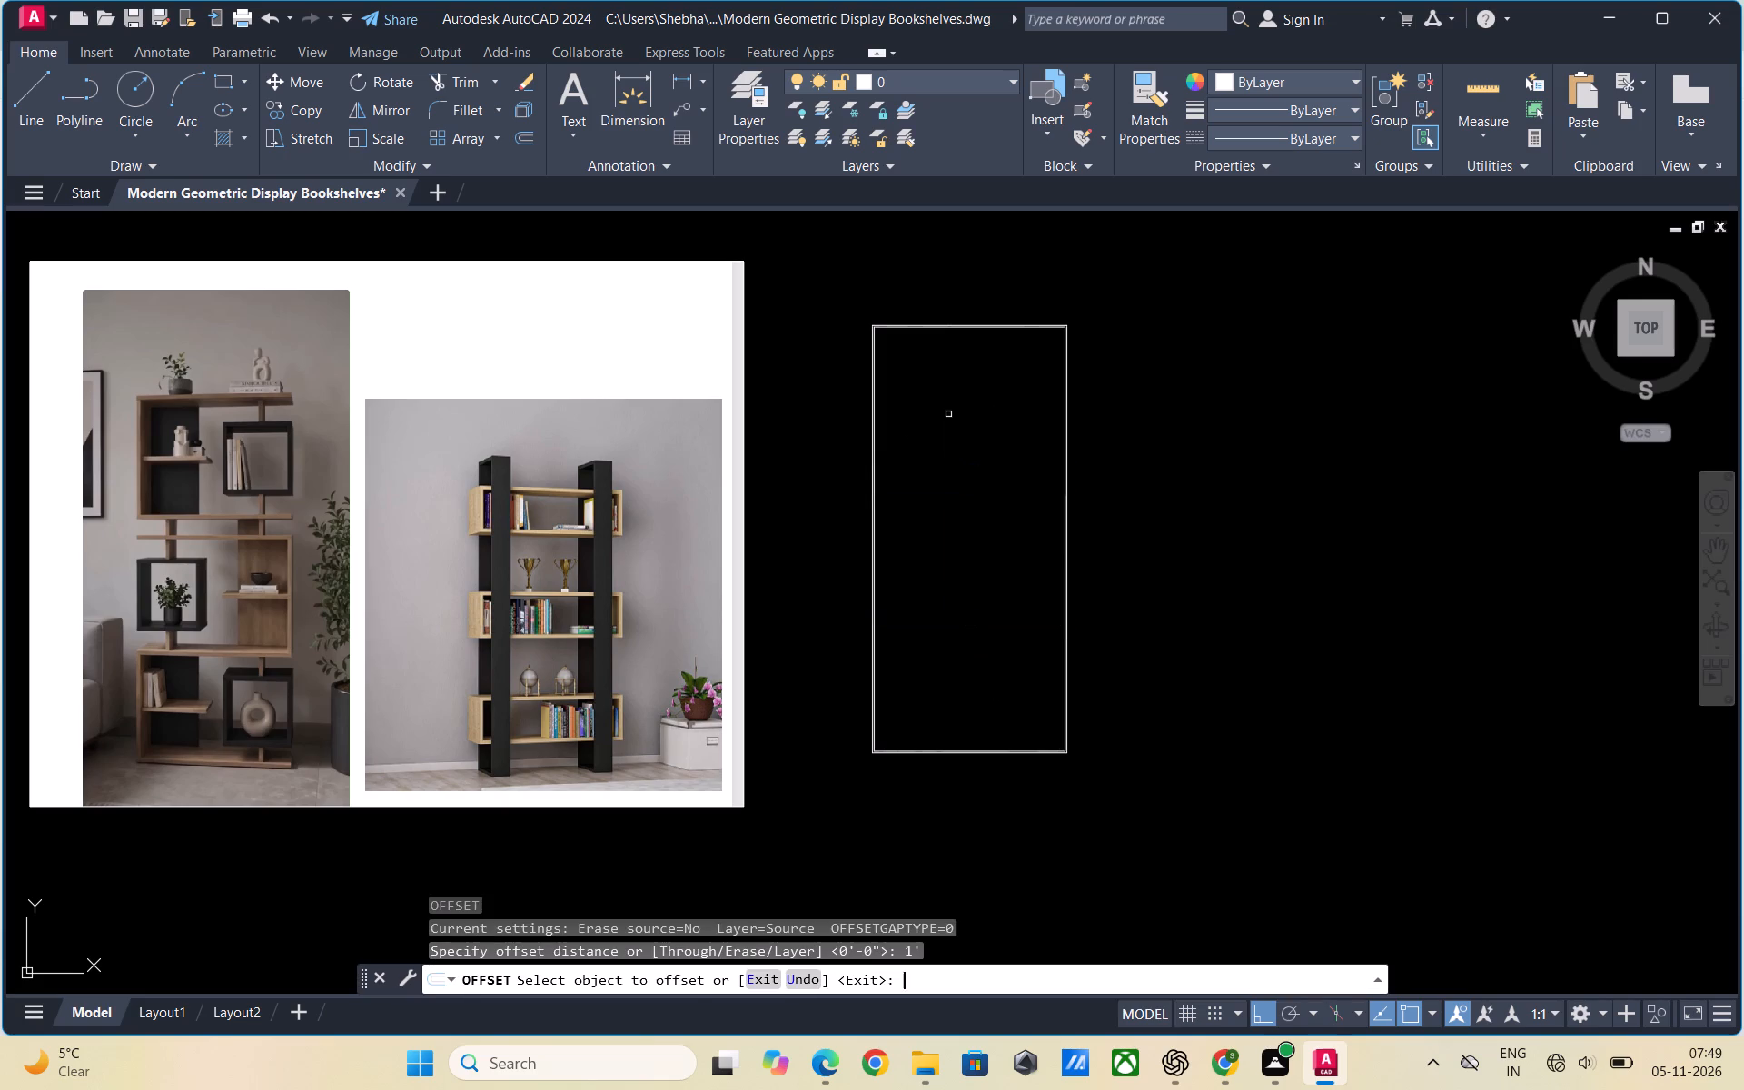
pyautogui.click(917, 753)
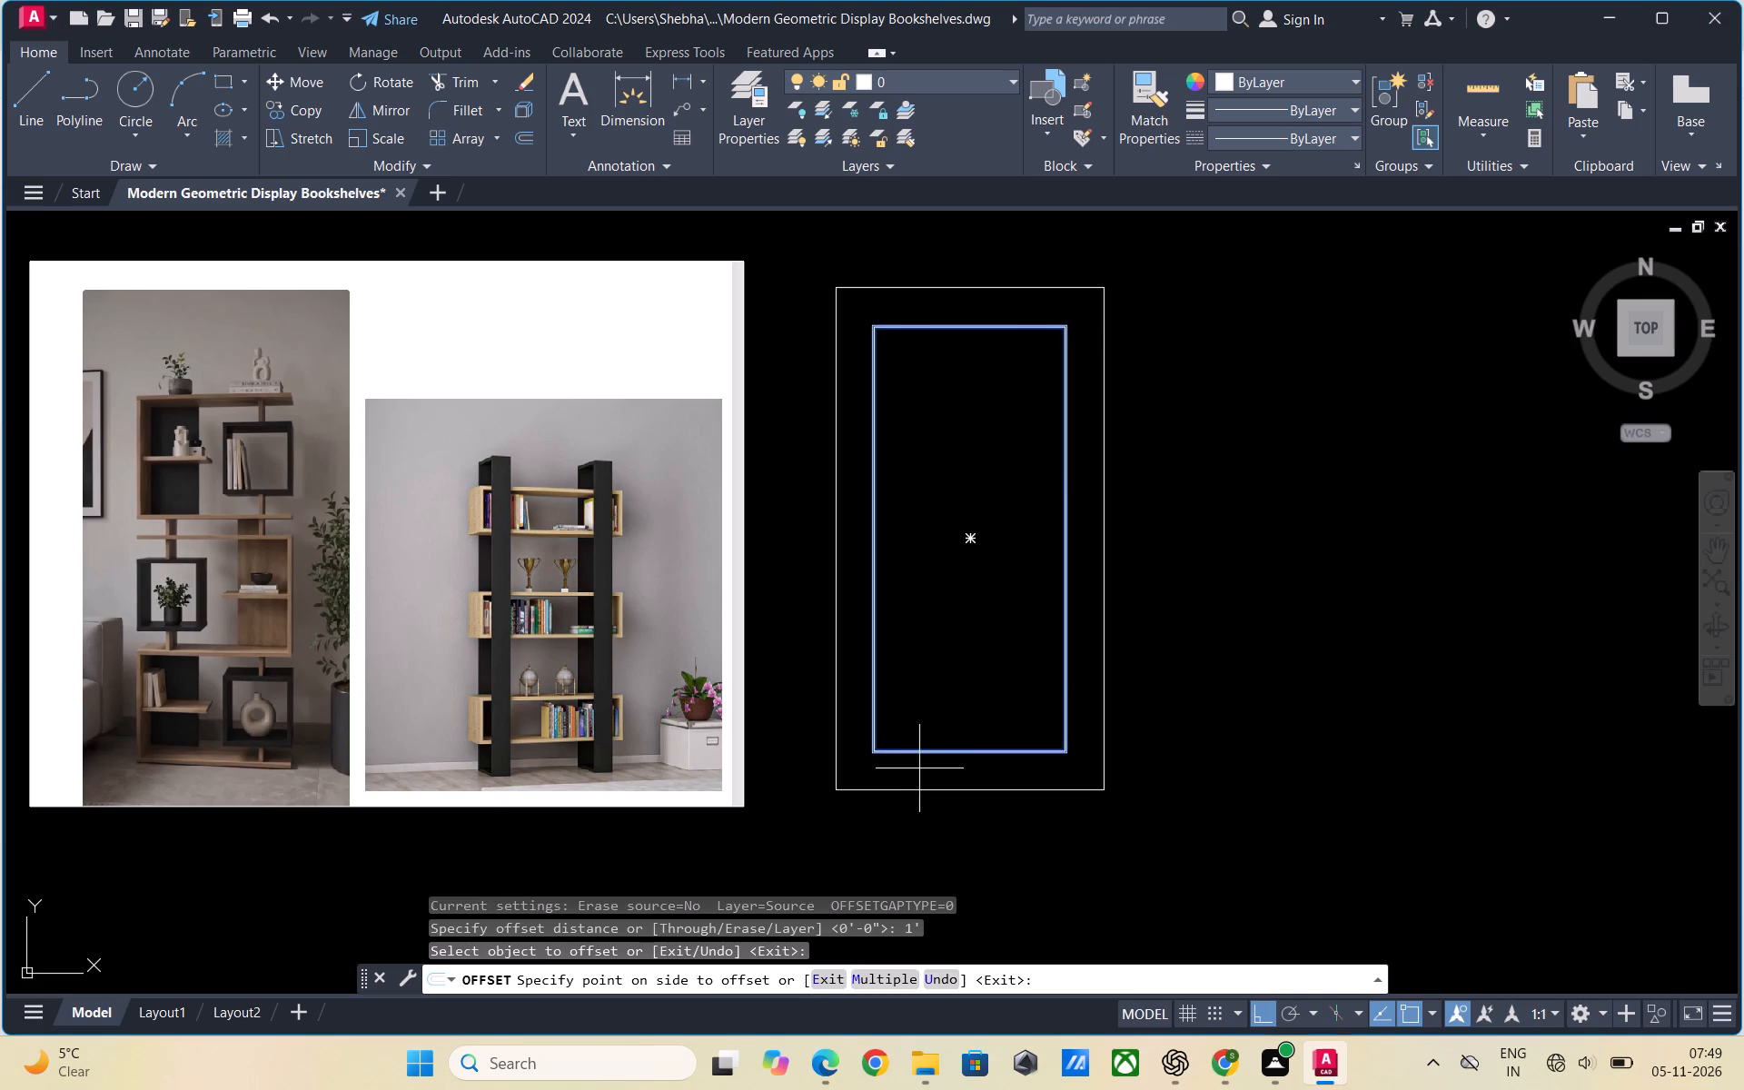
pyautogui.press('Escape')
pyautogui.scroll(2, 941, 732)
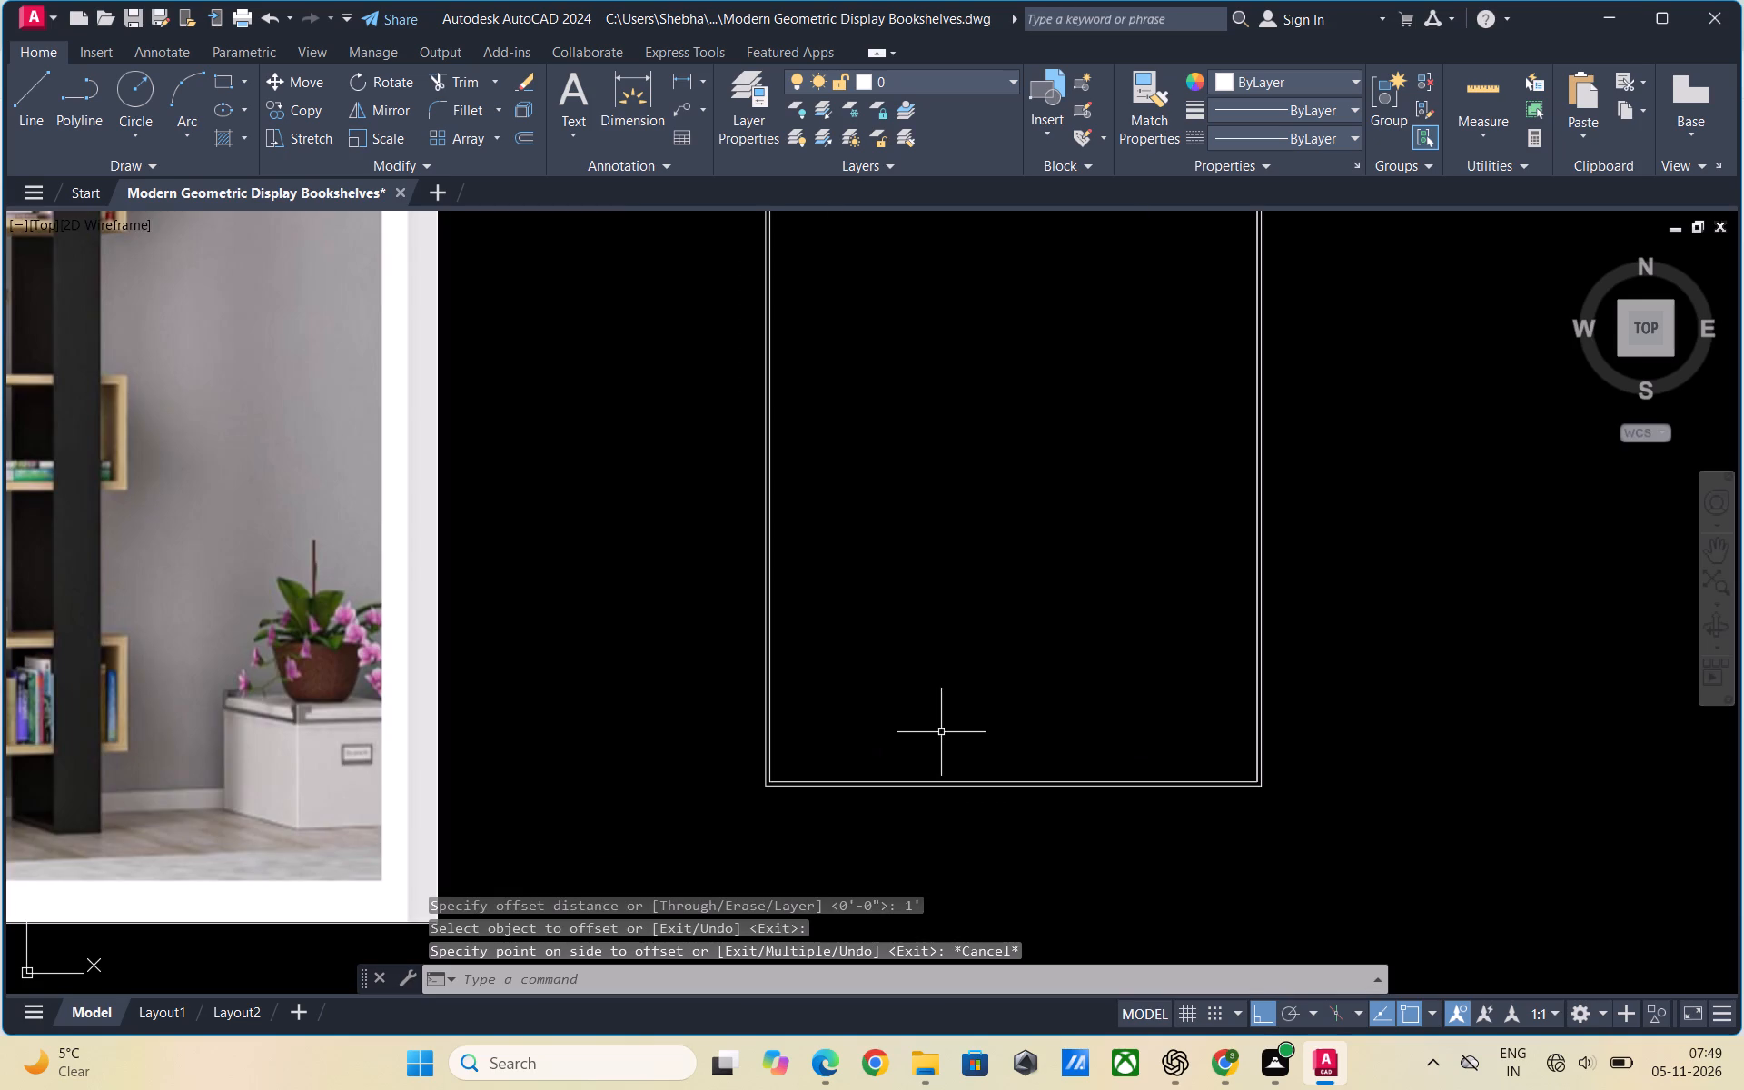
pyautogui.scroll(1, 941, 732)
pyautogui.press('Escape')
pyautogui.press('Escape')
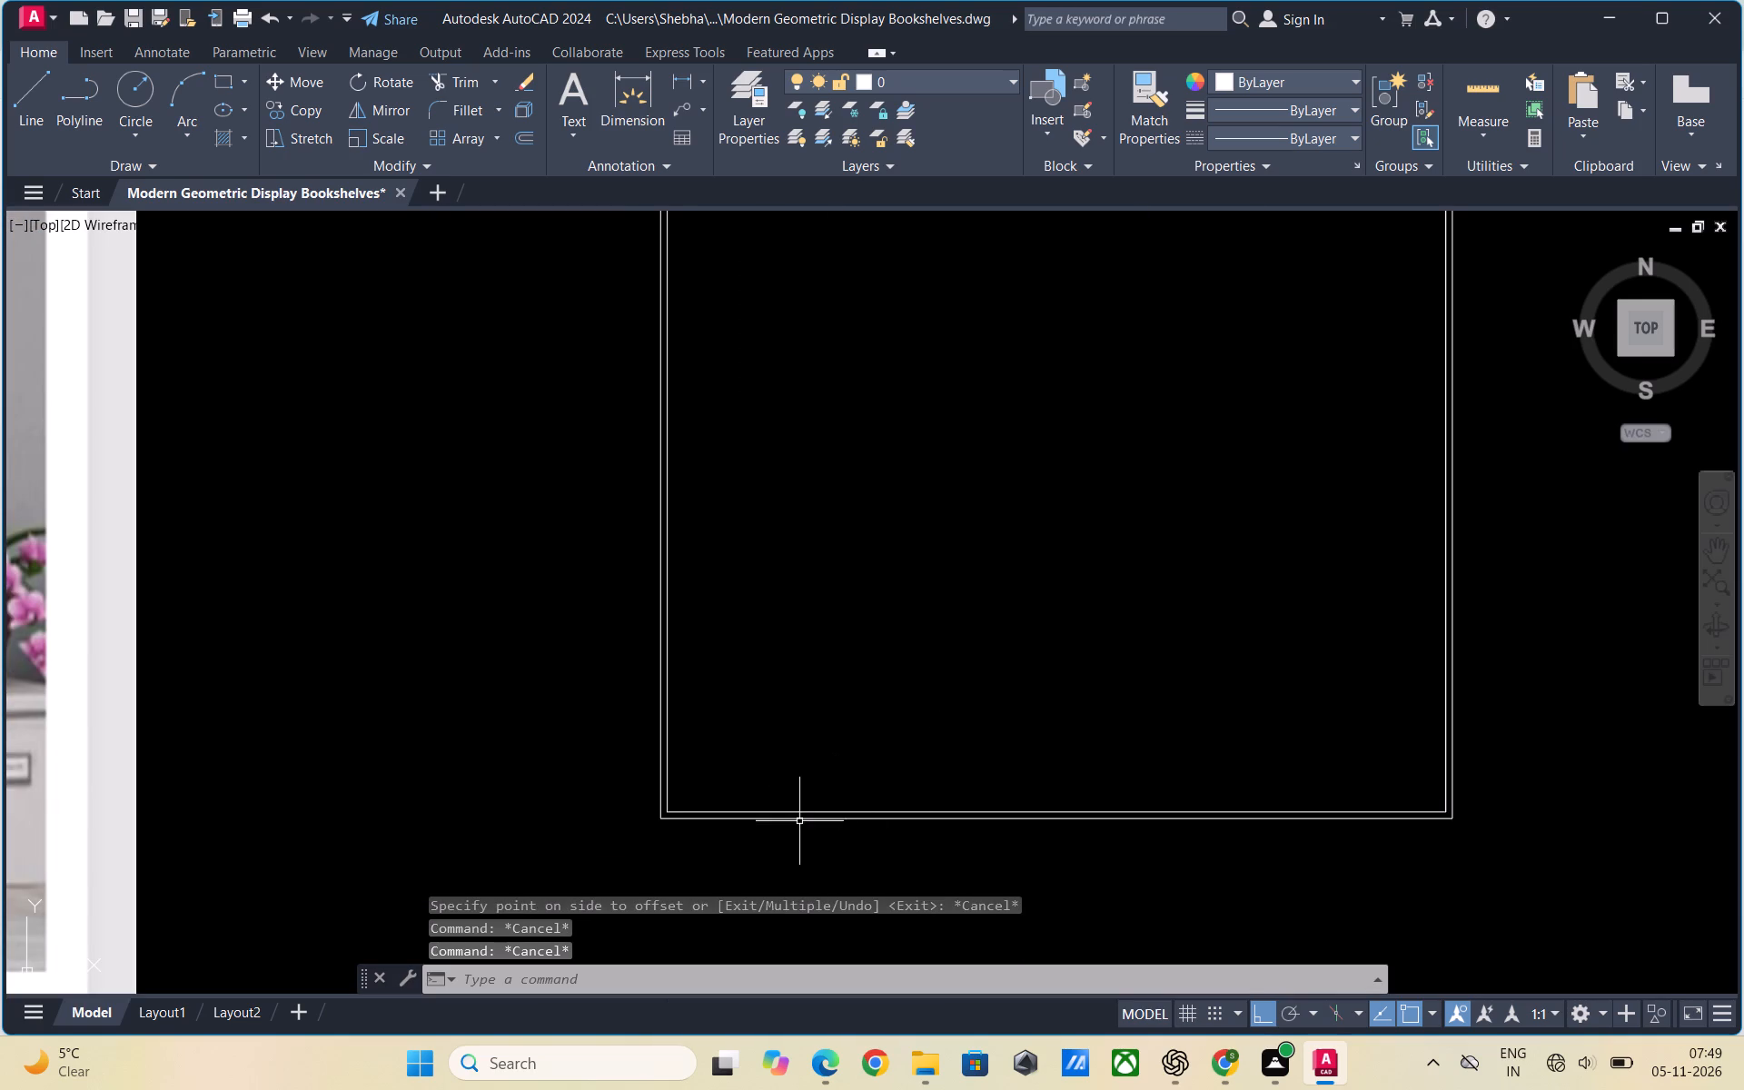
# Delete the inner outline of the double-lined frame, keeping the outer rectangle.
pyautogui.scroll(1, 869, 803)
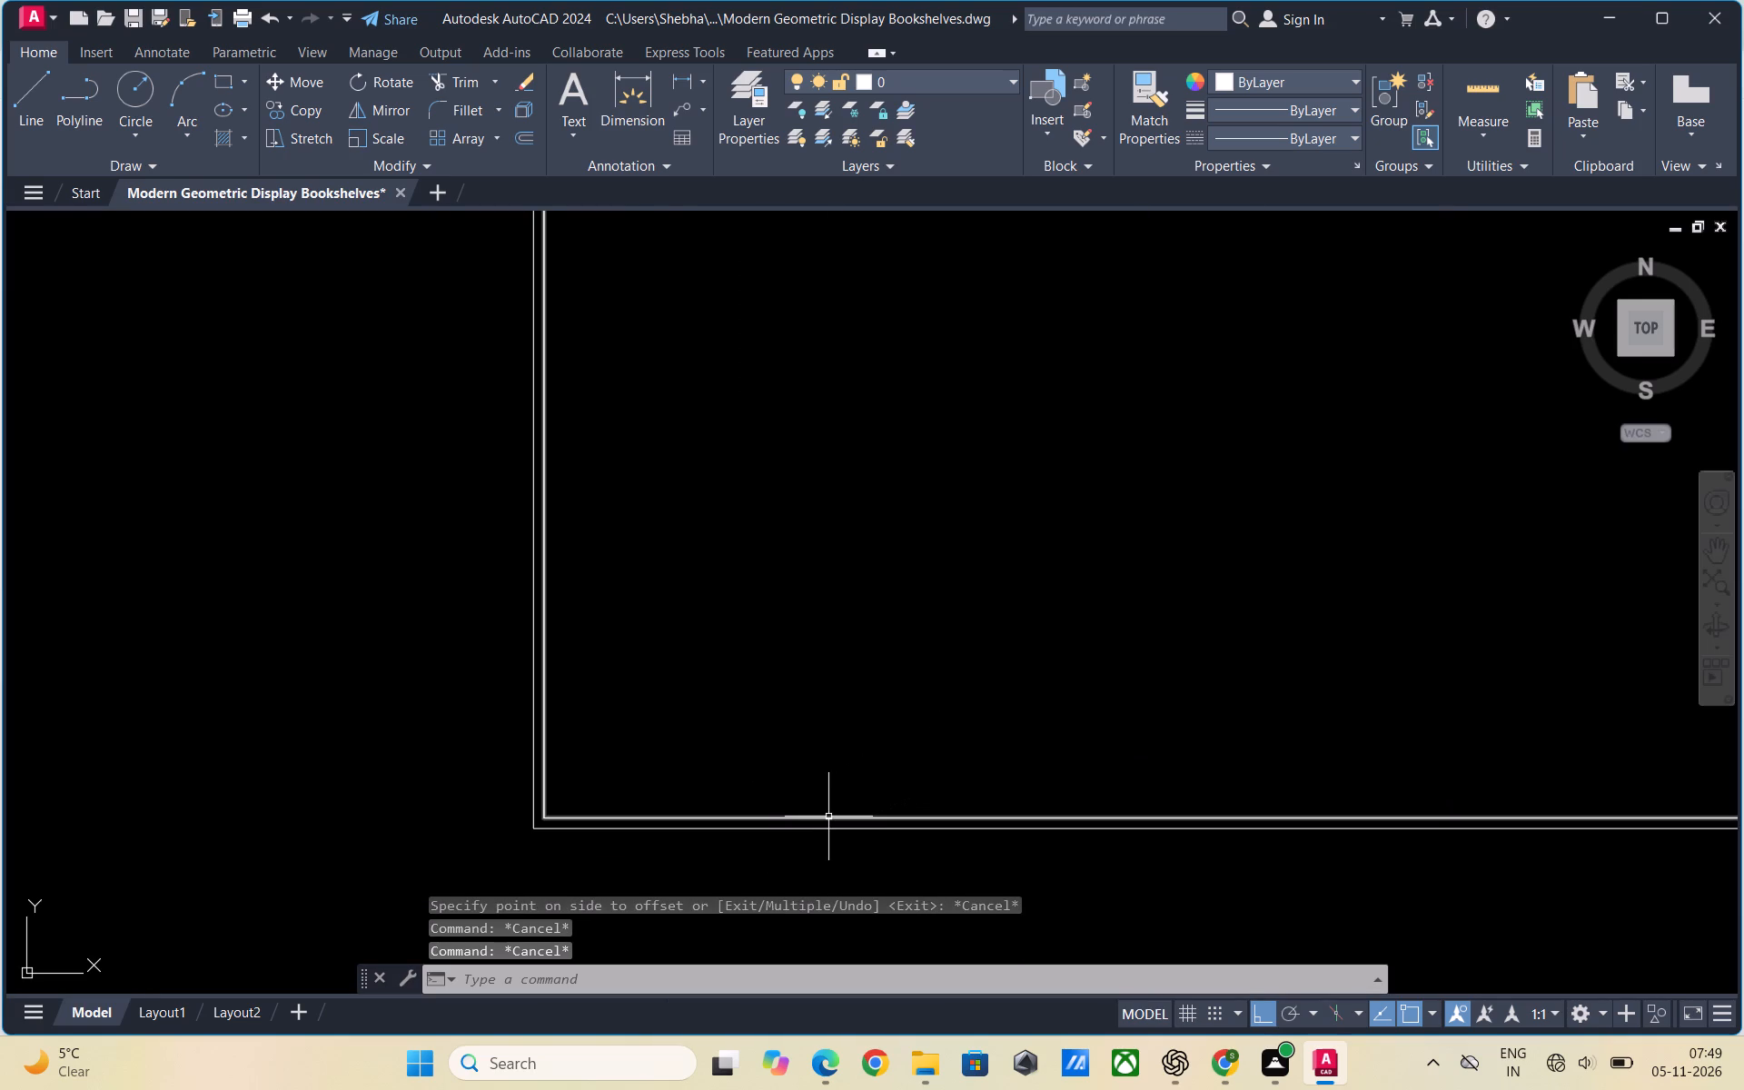
pyautogui.click(828, 817)
pyautogui.press('Delete')
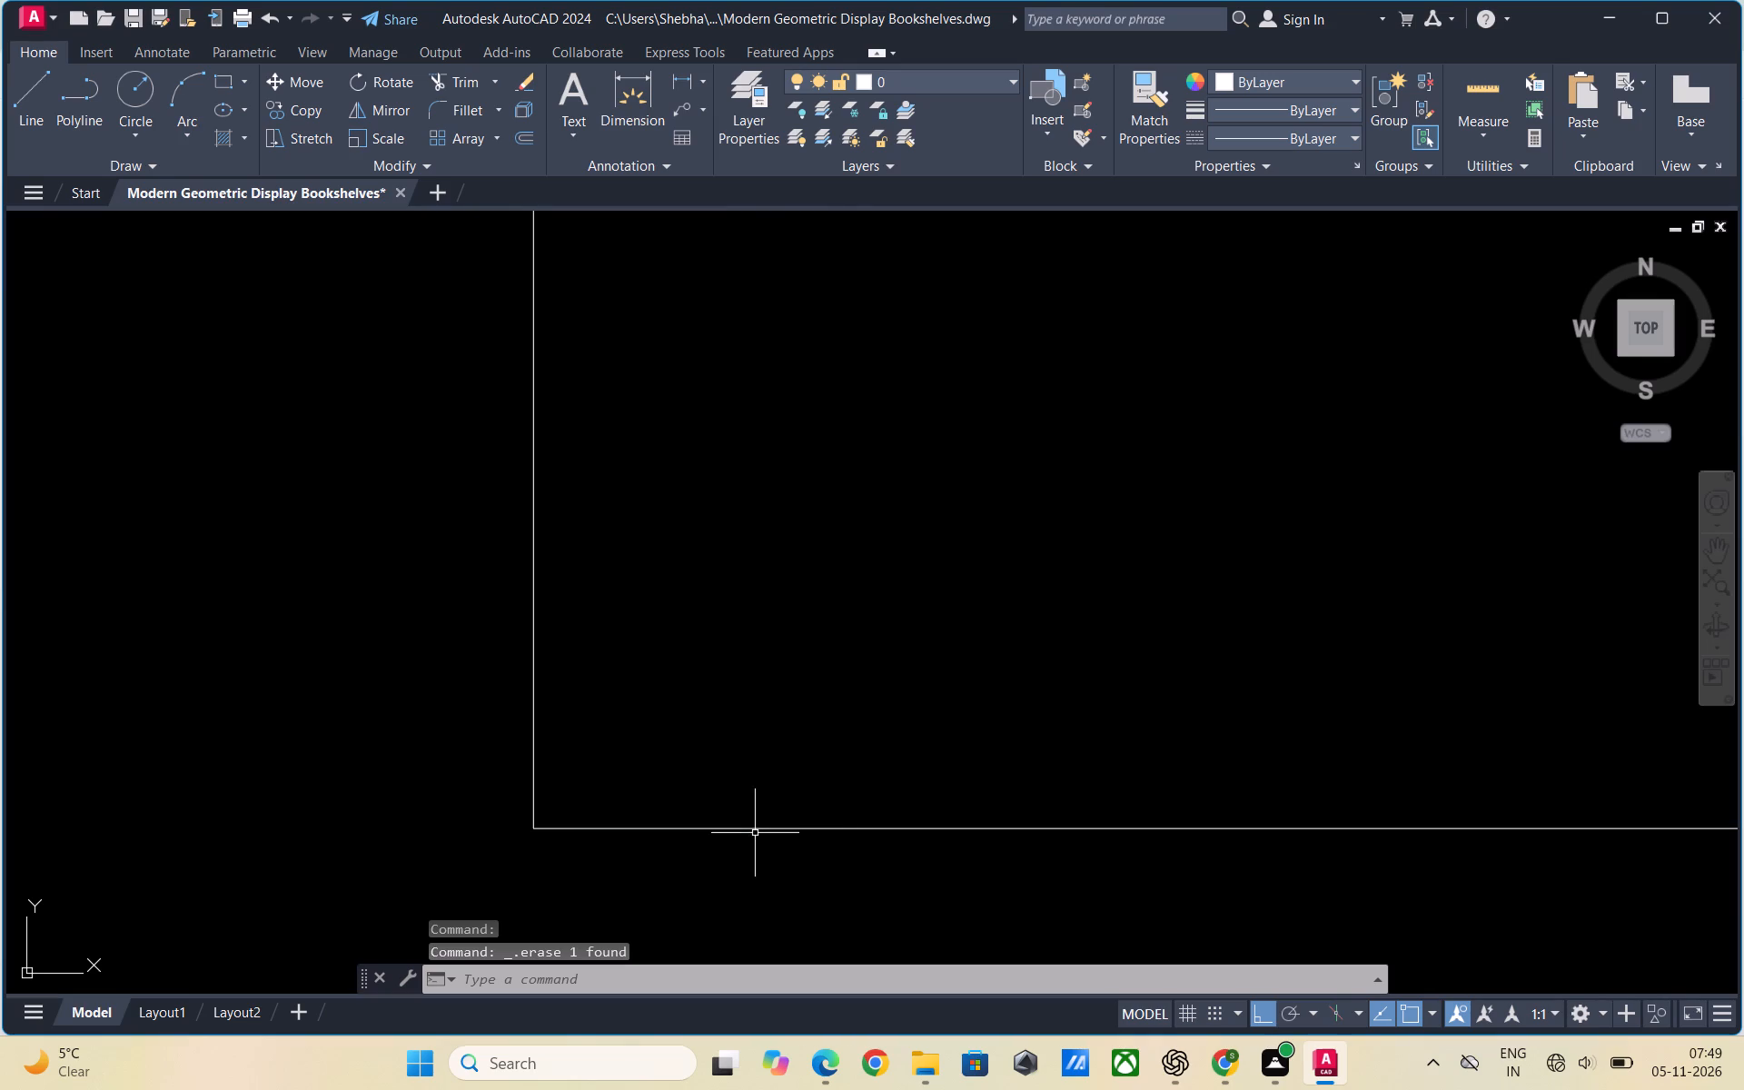
# Explode the frame's outer rectangle into separate lines.
pyautogui.click(754, 831)
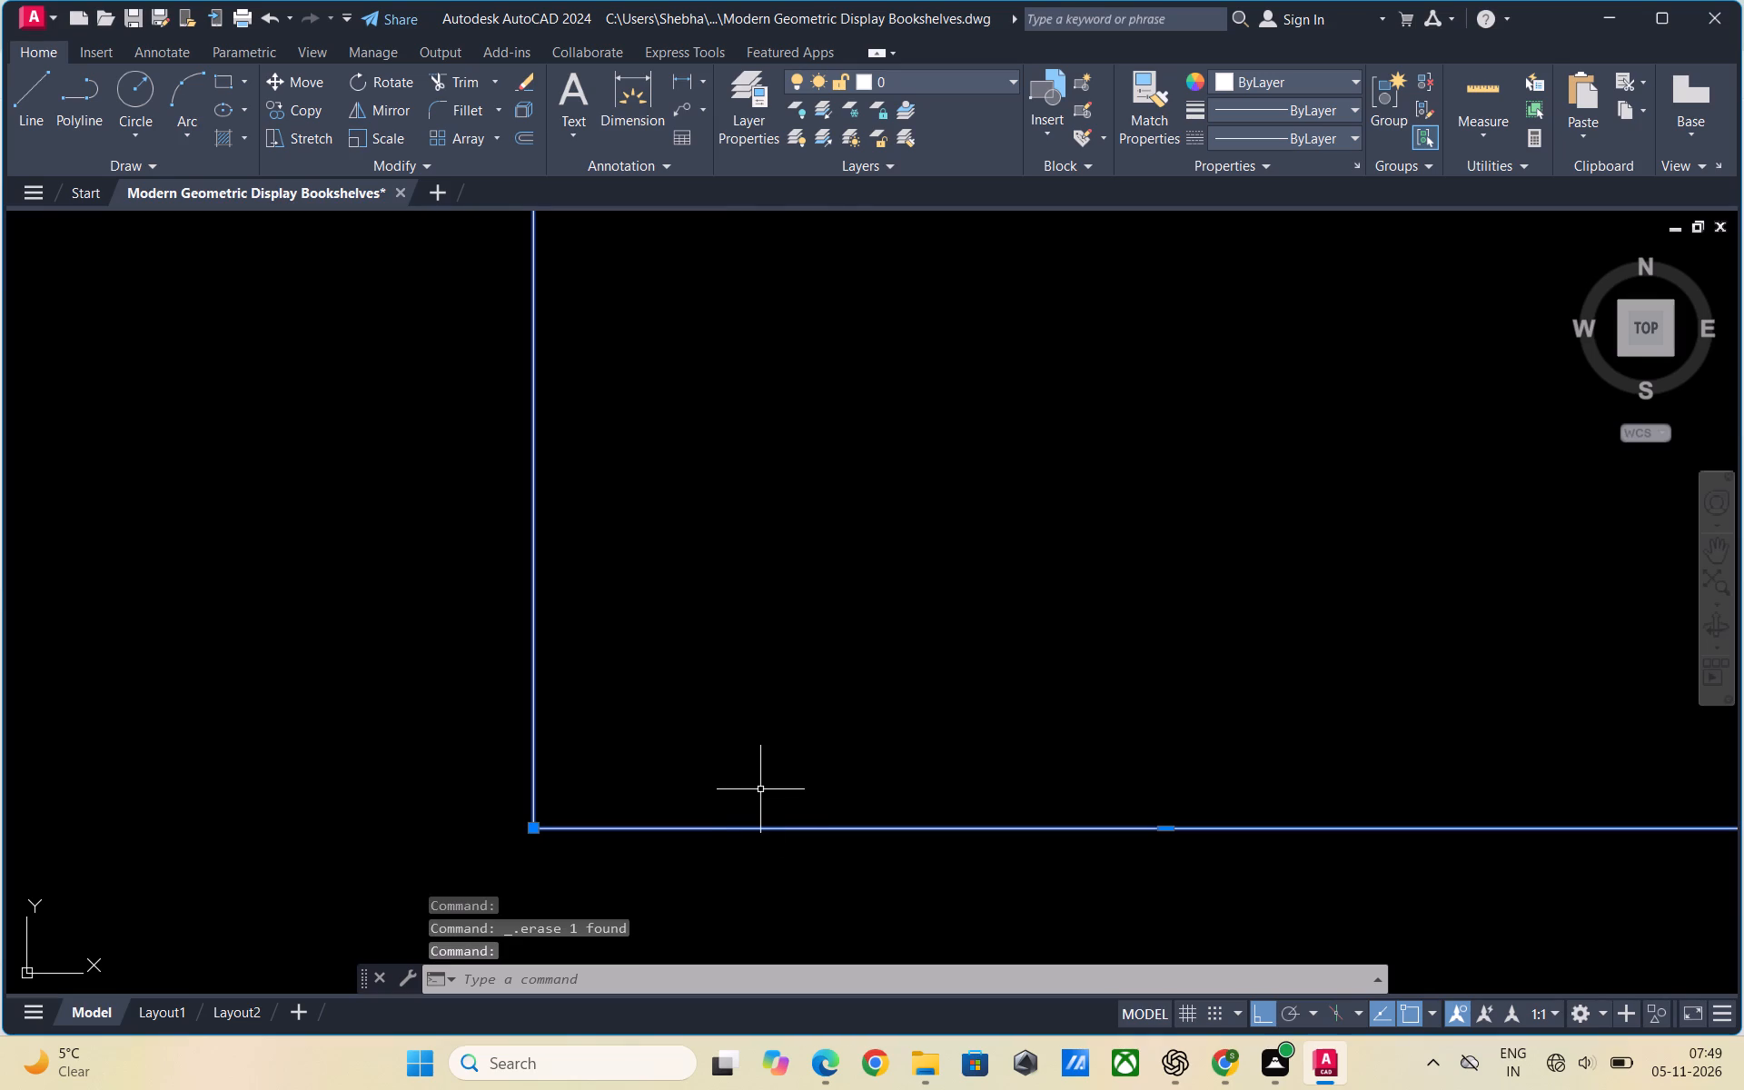
pyautogui.write('EXPL;O')
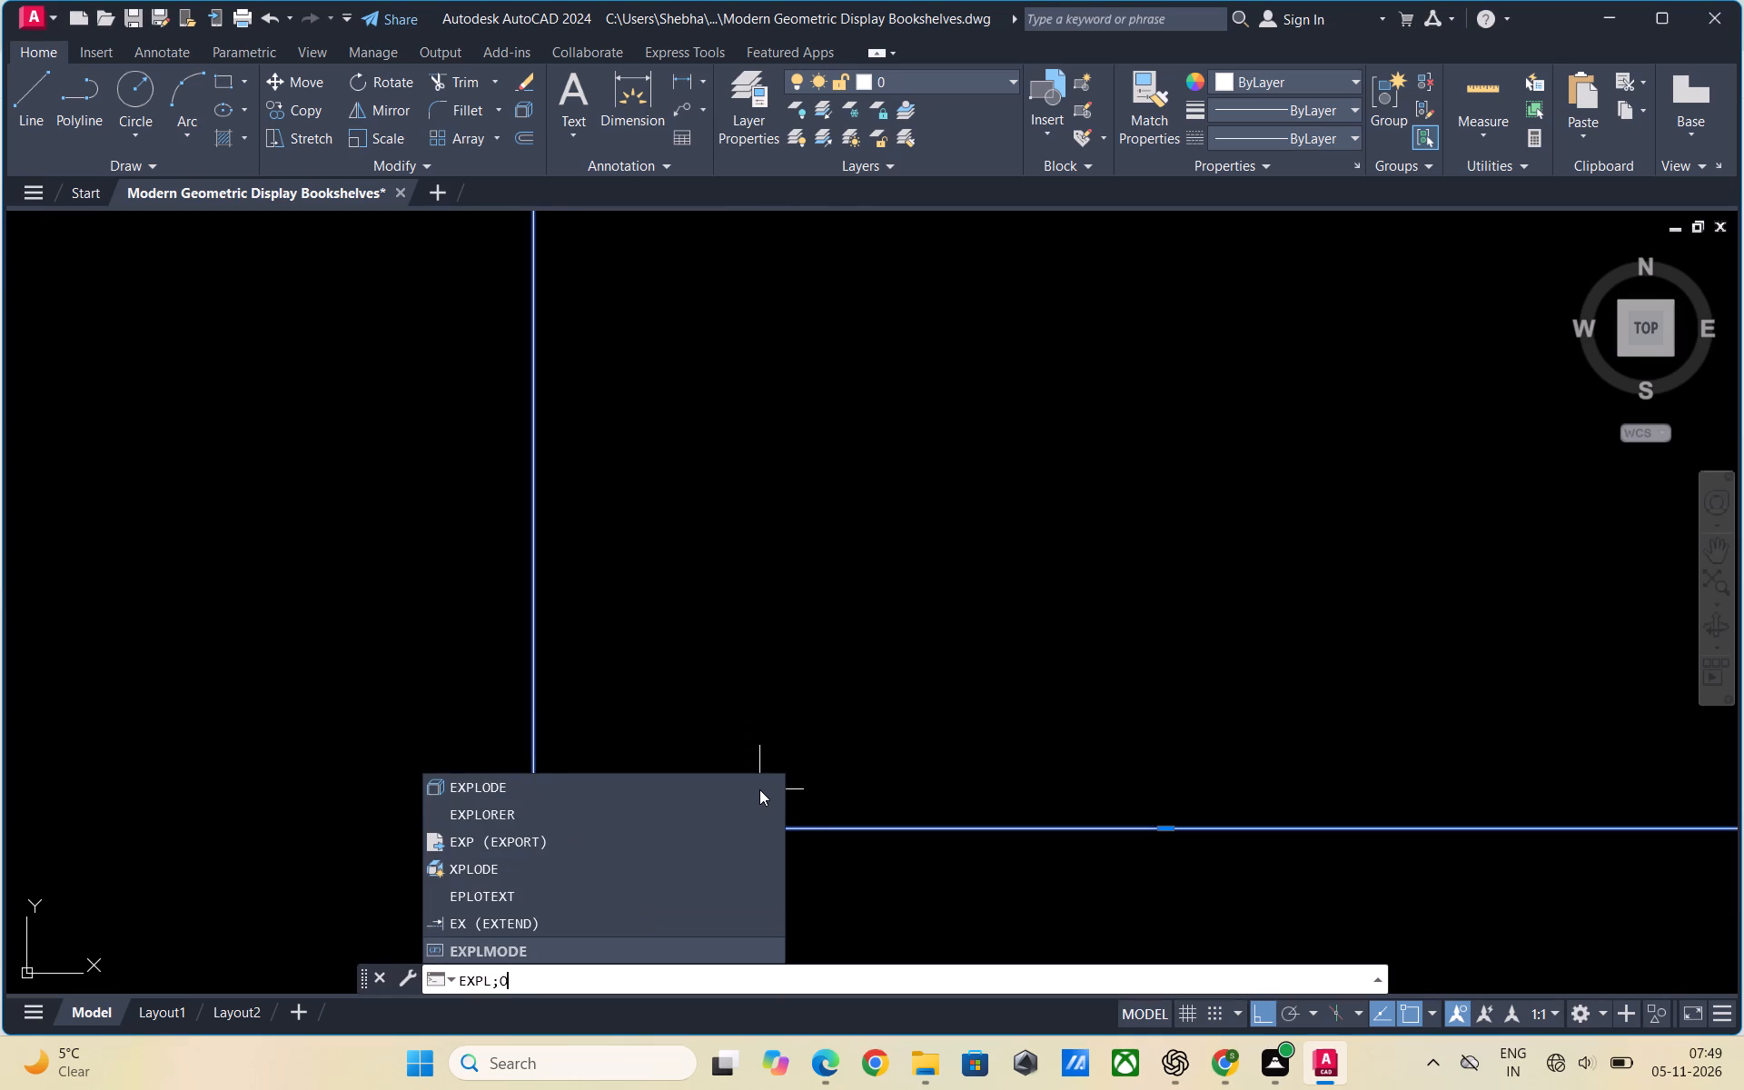
pyautogui.press('BackSpace')
pyautogui.press('BackSpace')
pyautogui.press('BackSpace')
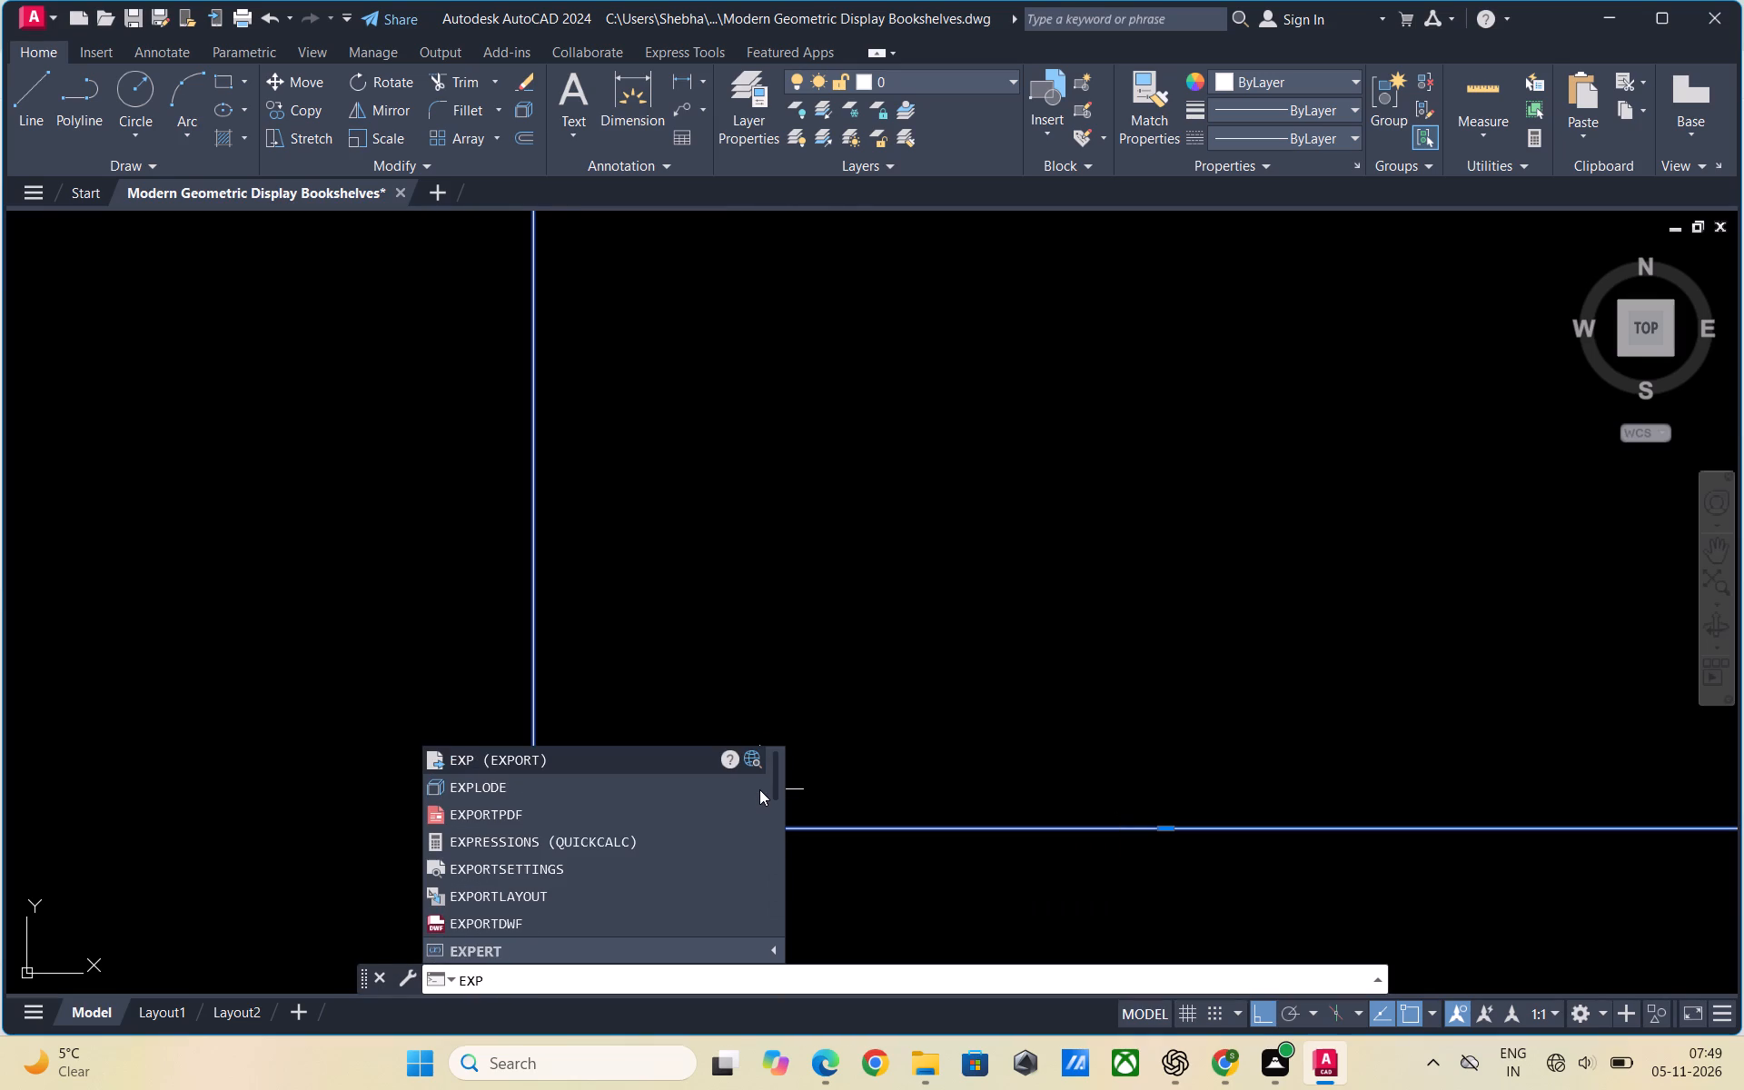
pyautogui.write('LODE')
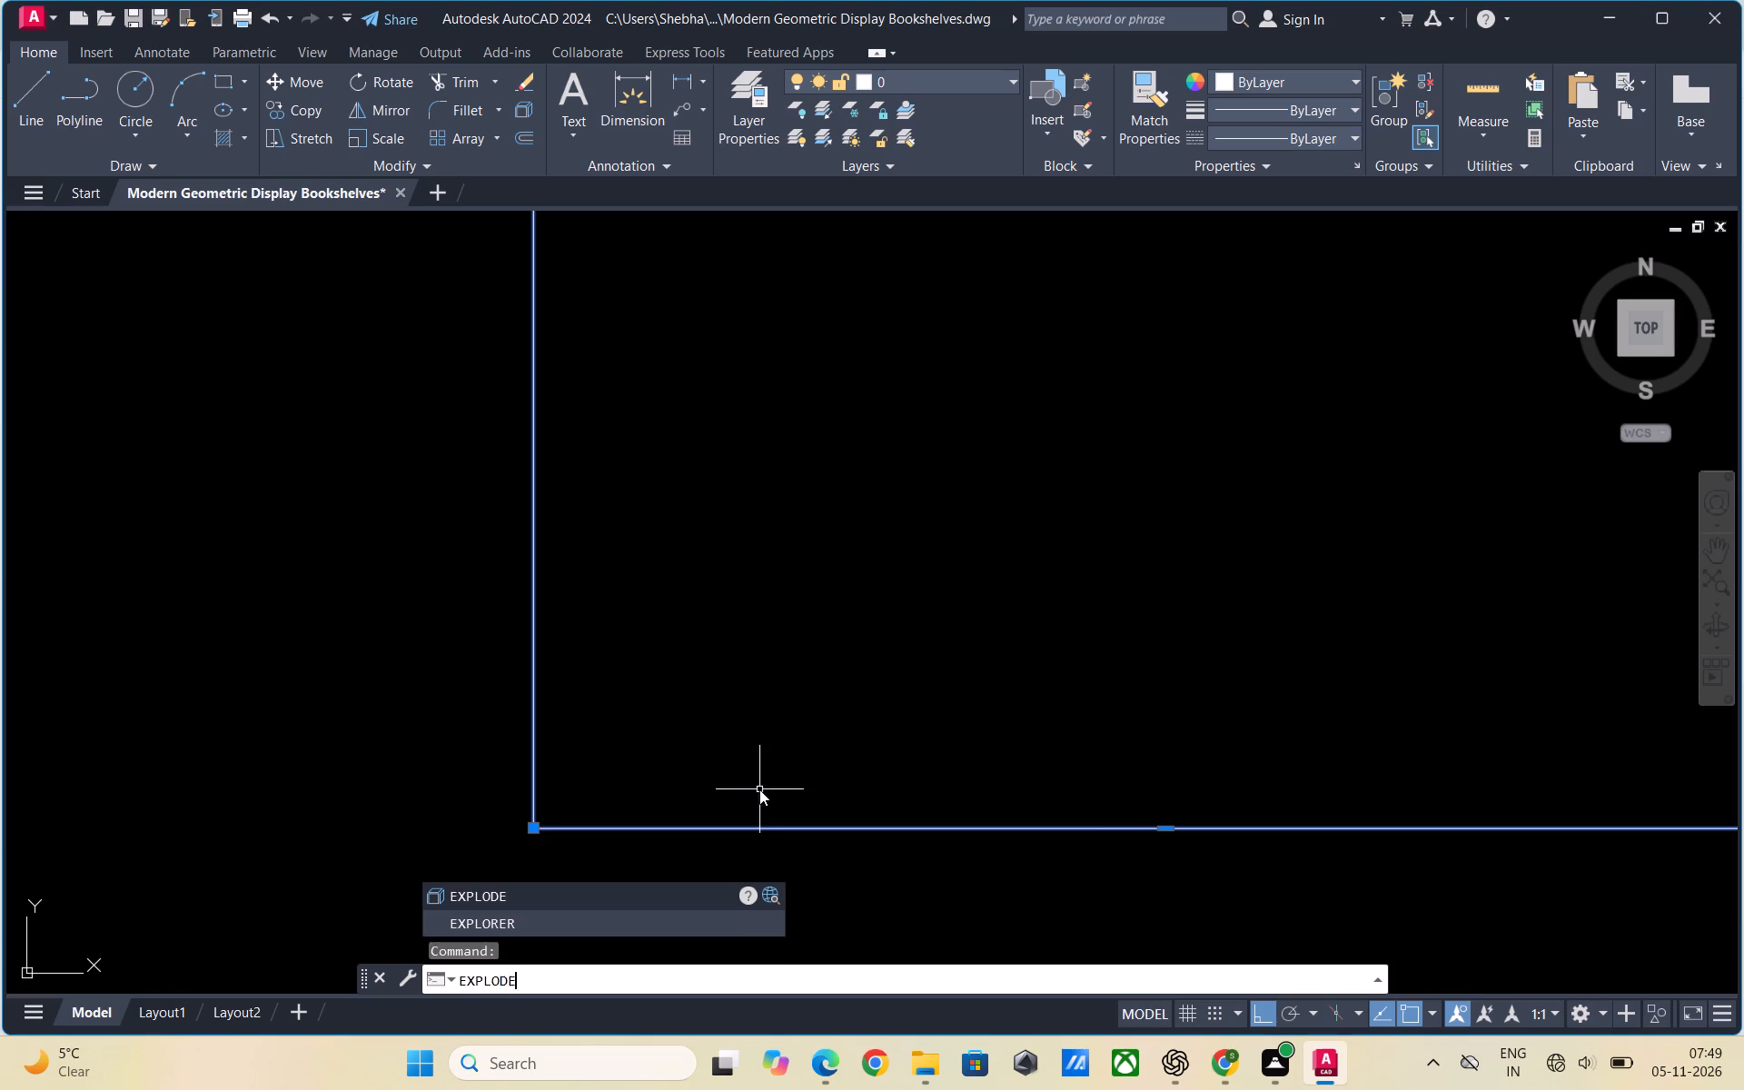
pyautogui.press('Return')
# Offset the frame's bottom edge 1' outward, below the frame.
pyautogui.scroll(-2, 759, 789)
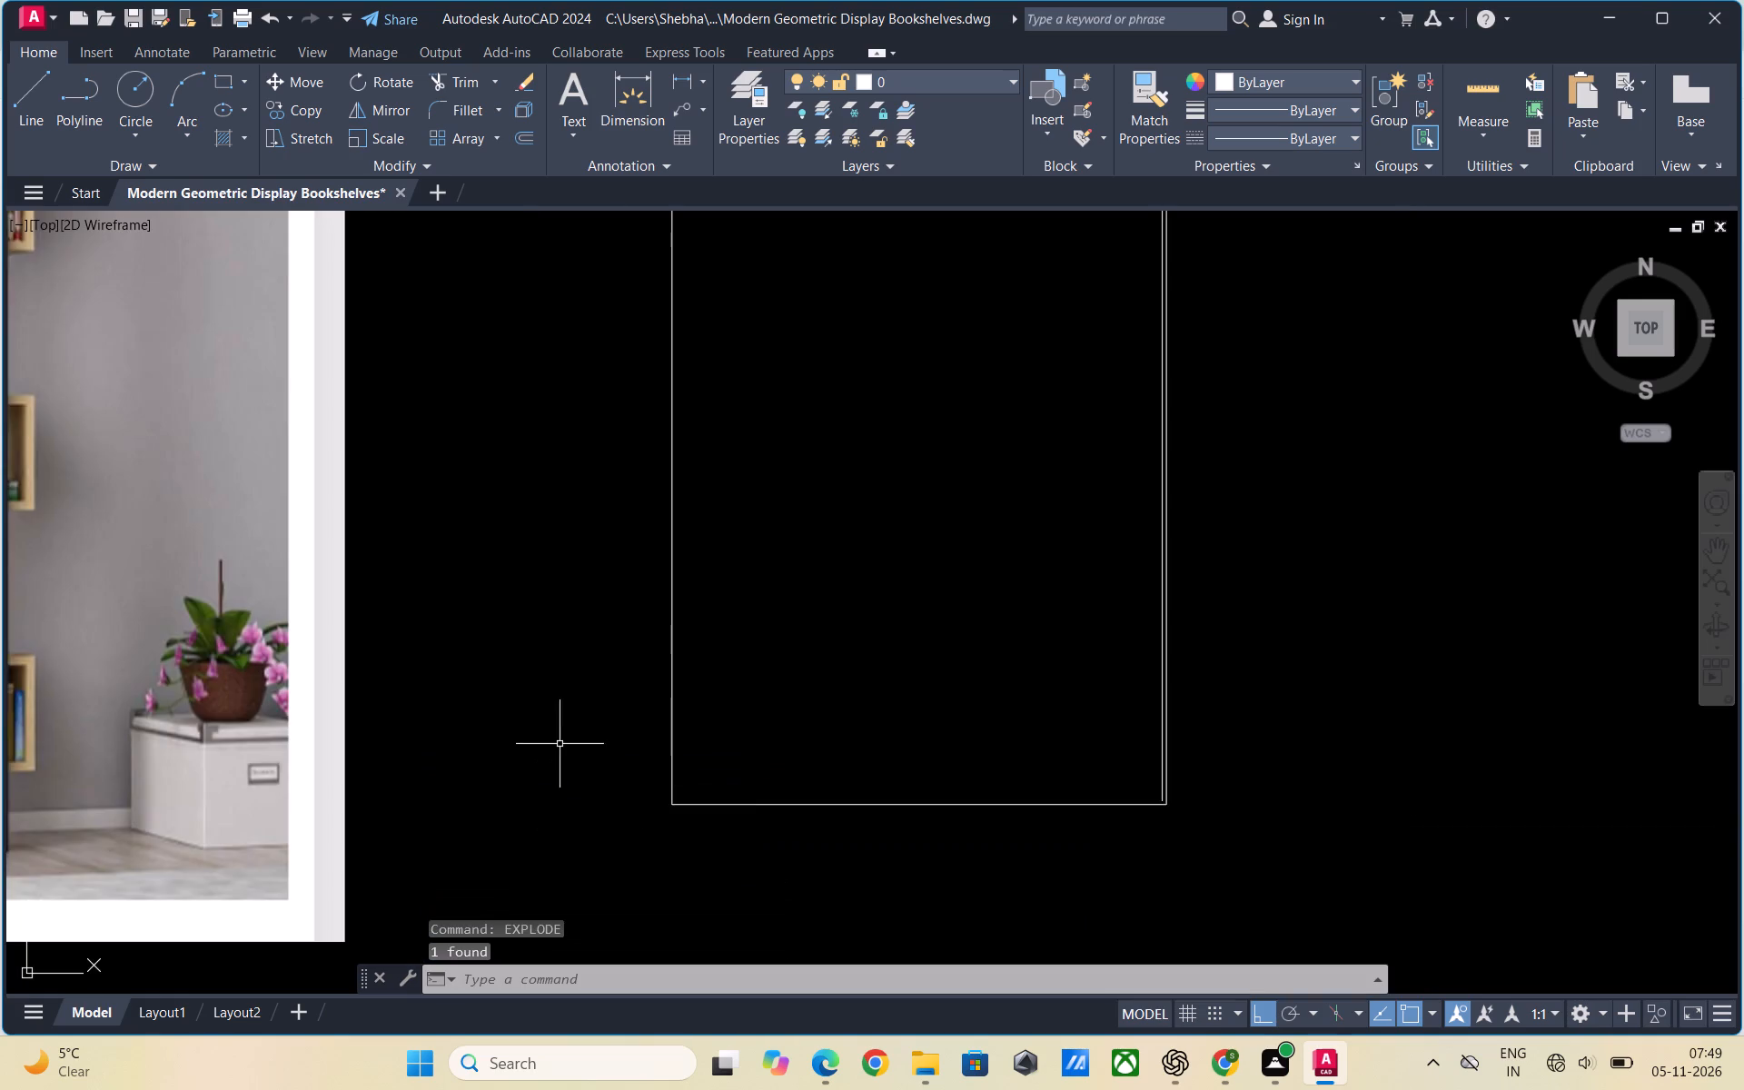
pyautogui.scroll(-1, 559, 717)
pyautogui.scroll(-1, 785, 819)
pyautogui.press('Escape')
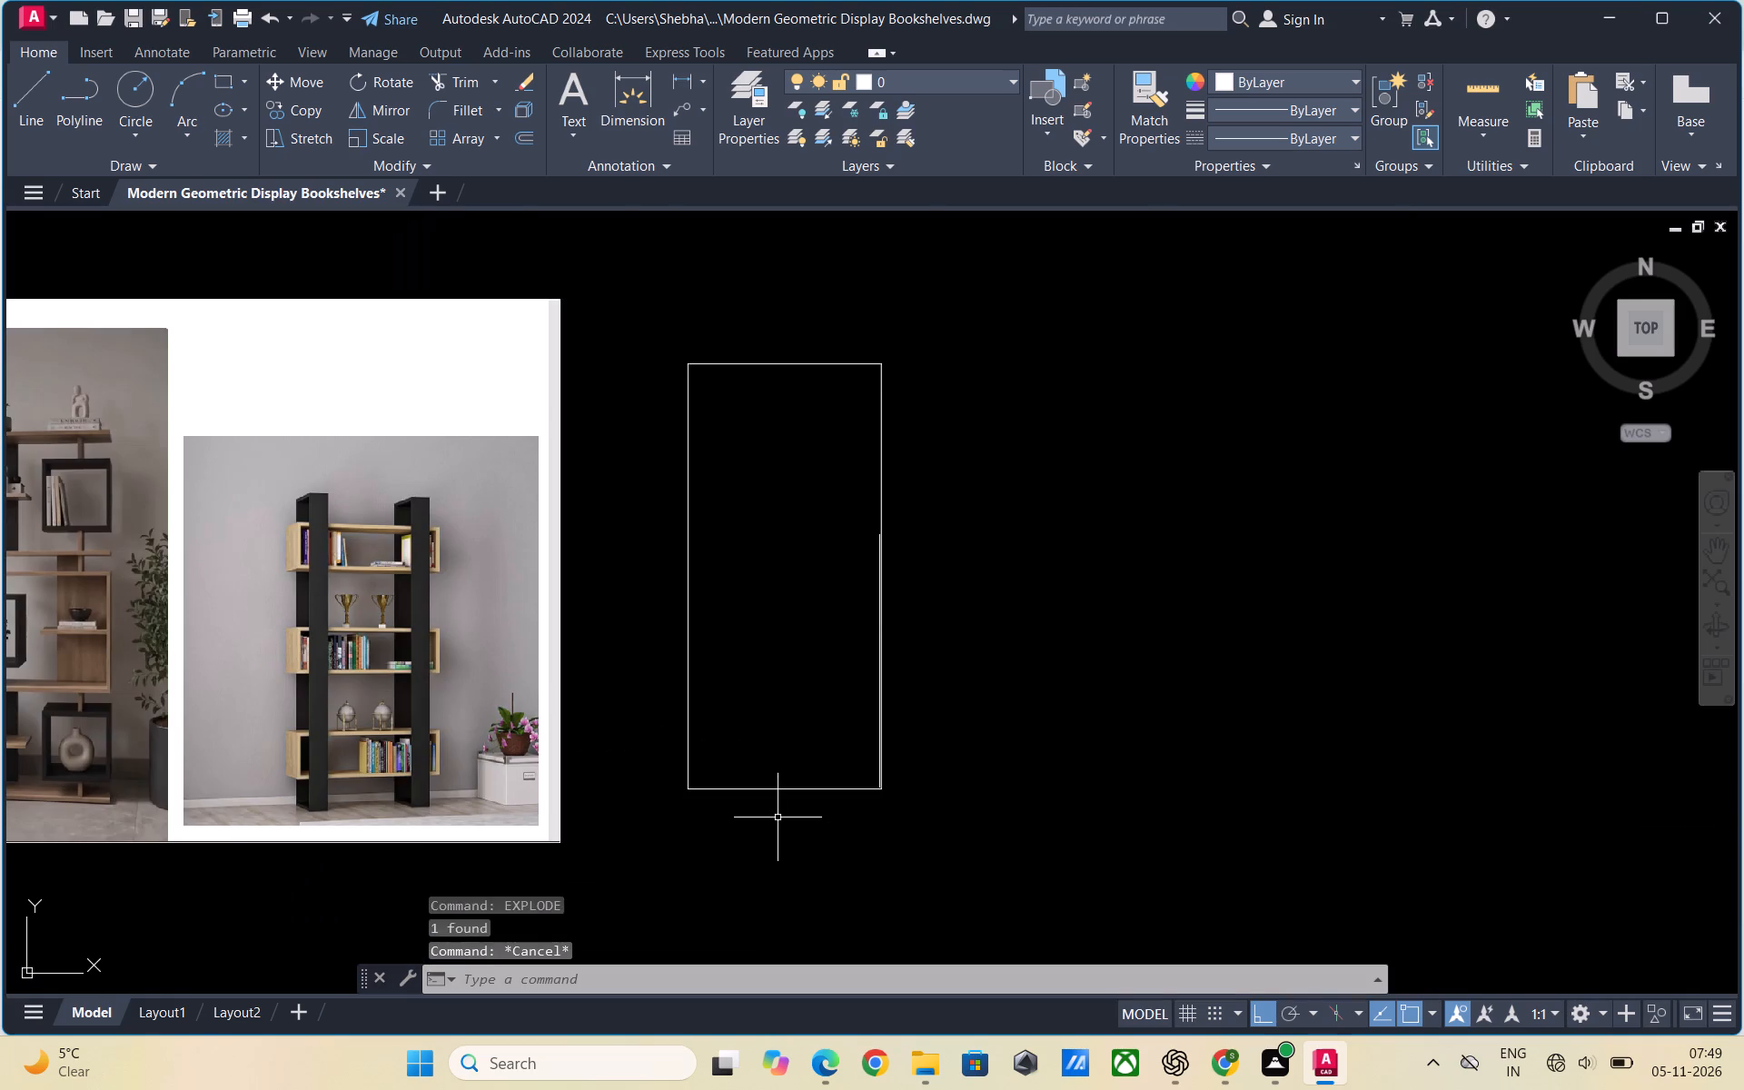
pyautogui.press('Escape')
pyautogui.press('o')
pyautogui.press('Return')
pyautogui.write("1'")
pyautogui.press('Return')
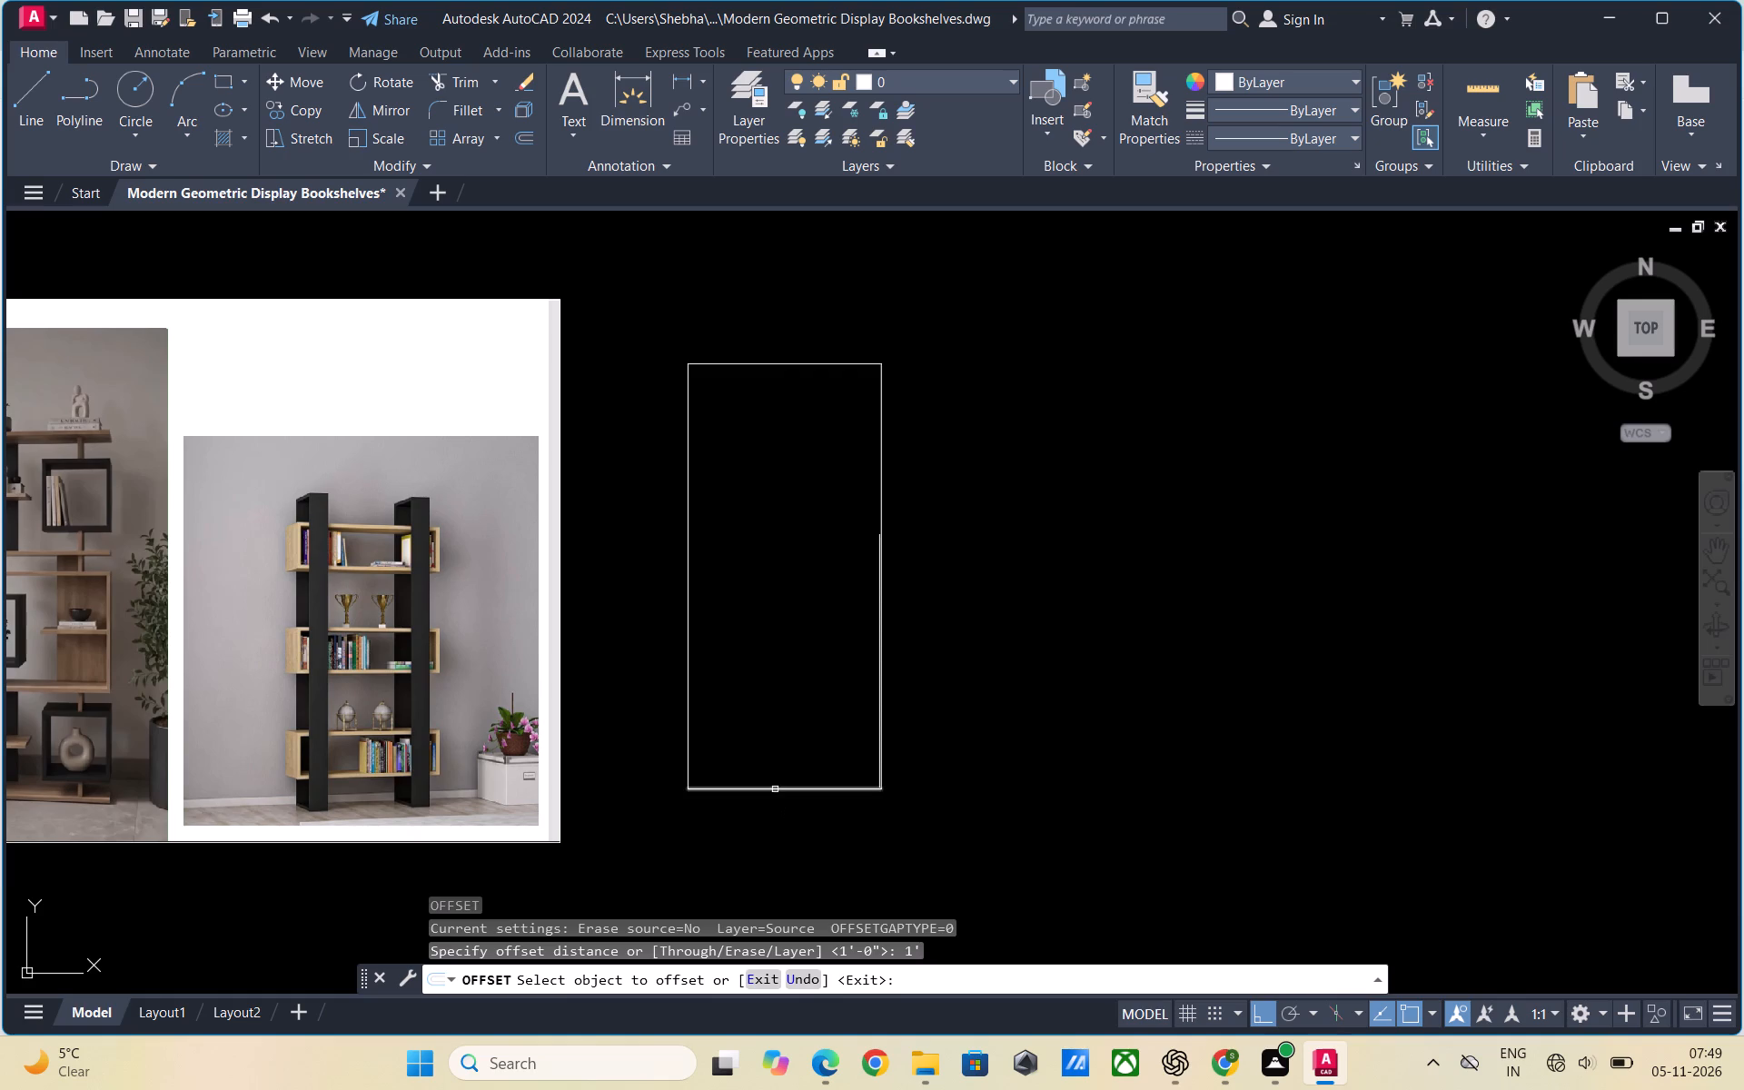
pyautogui.click(774, 788)
pyautogui.click(768, 859)
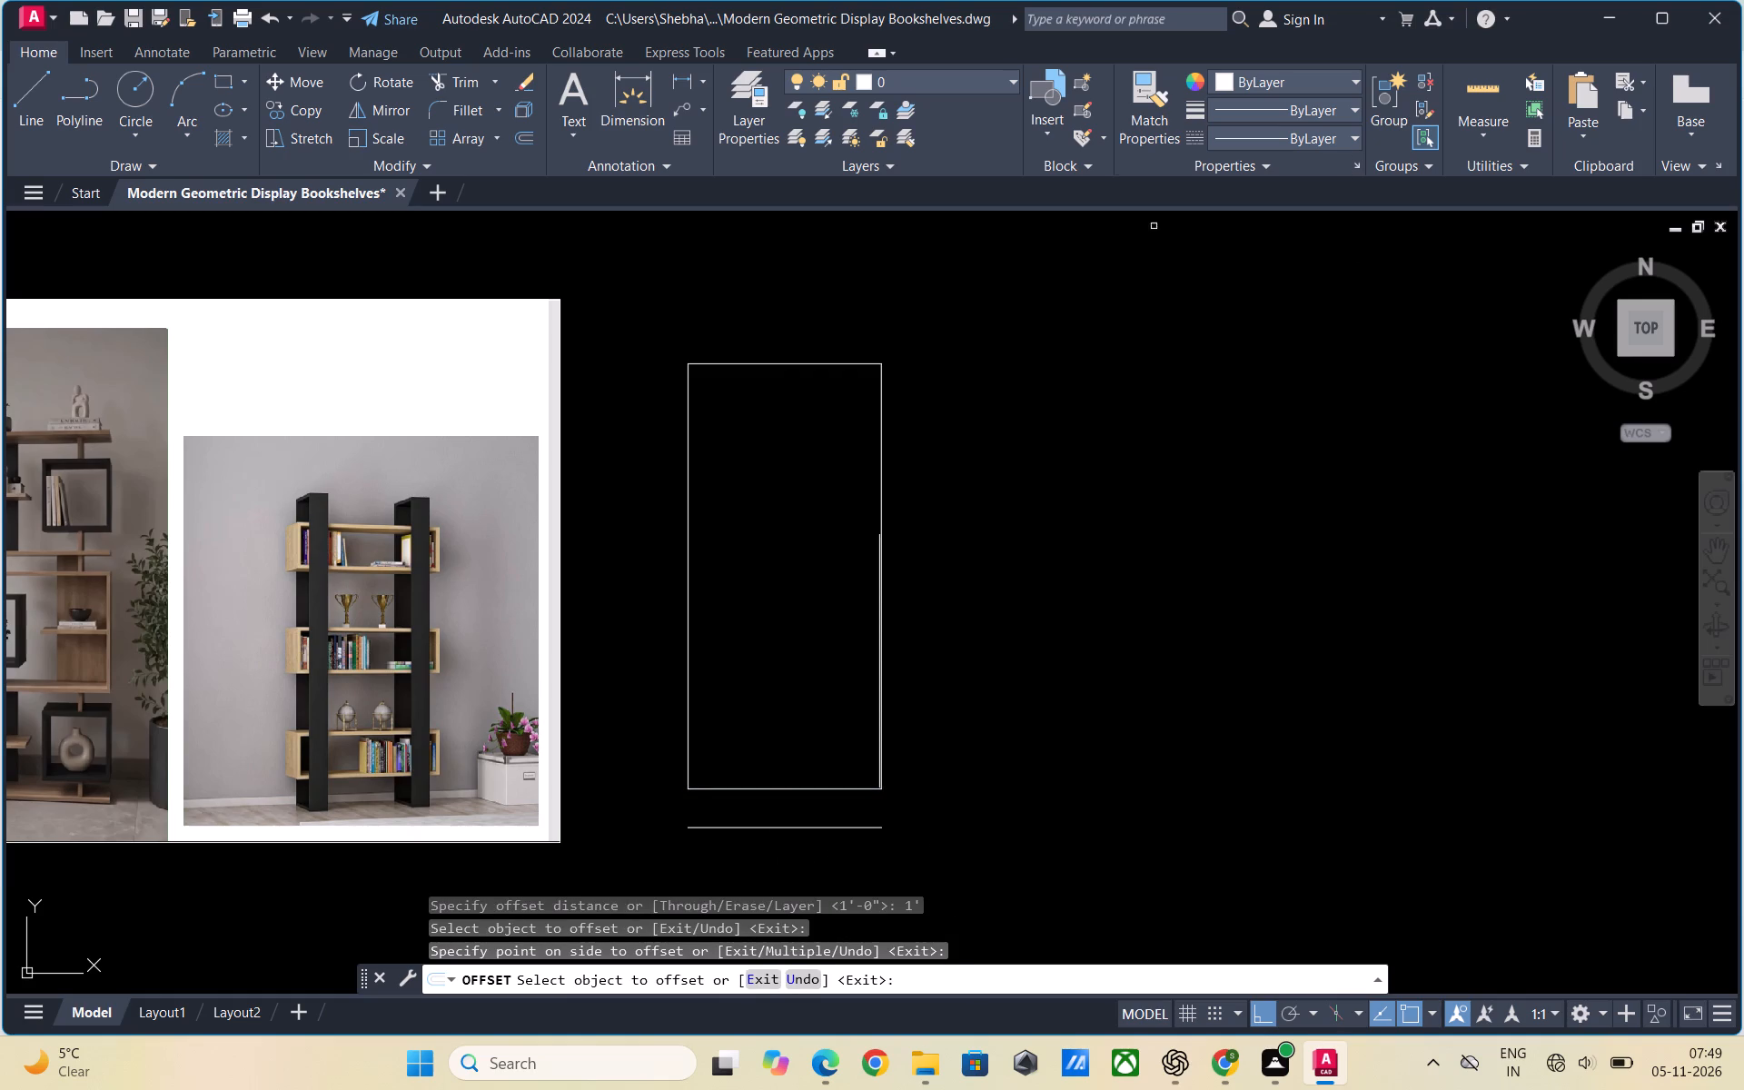
pyautogui.scroll(-1, 1043, 536)
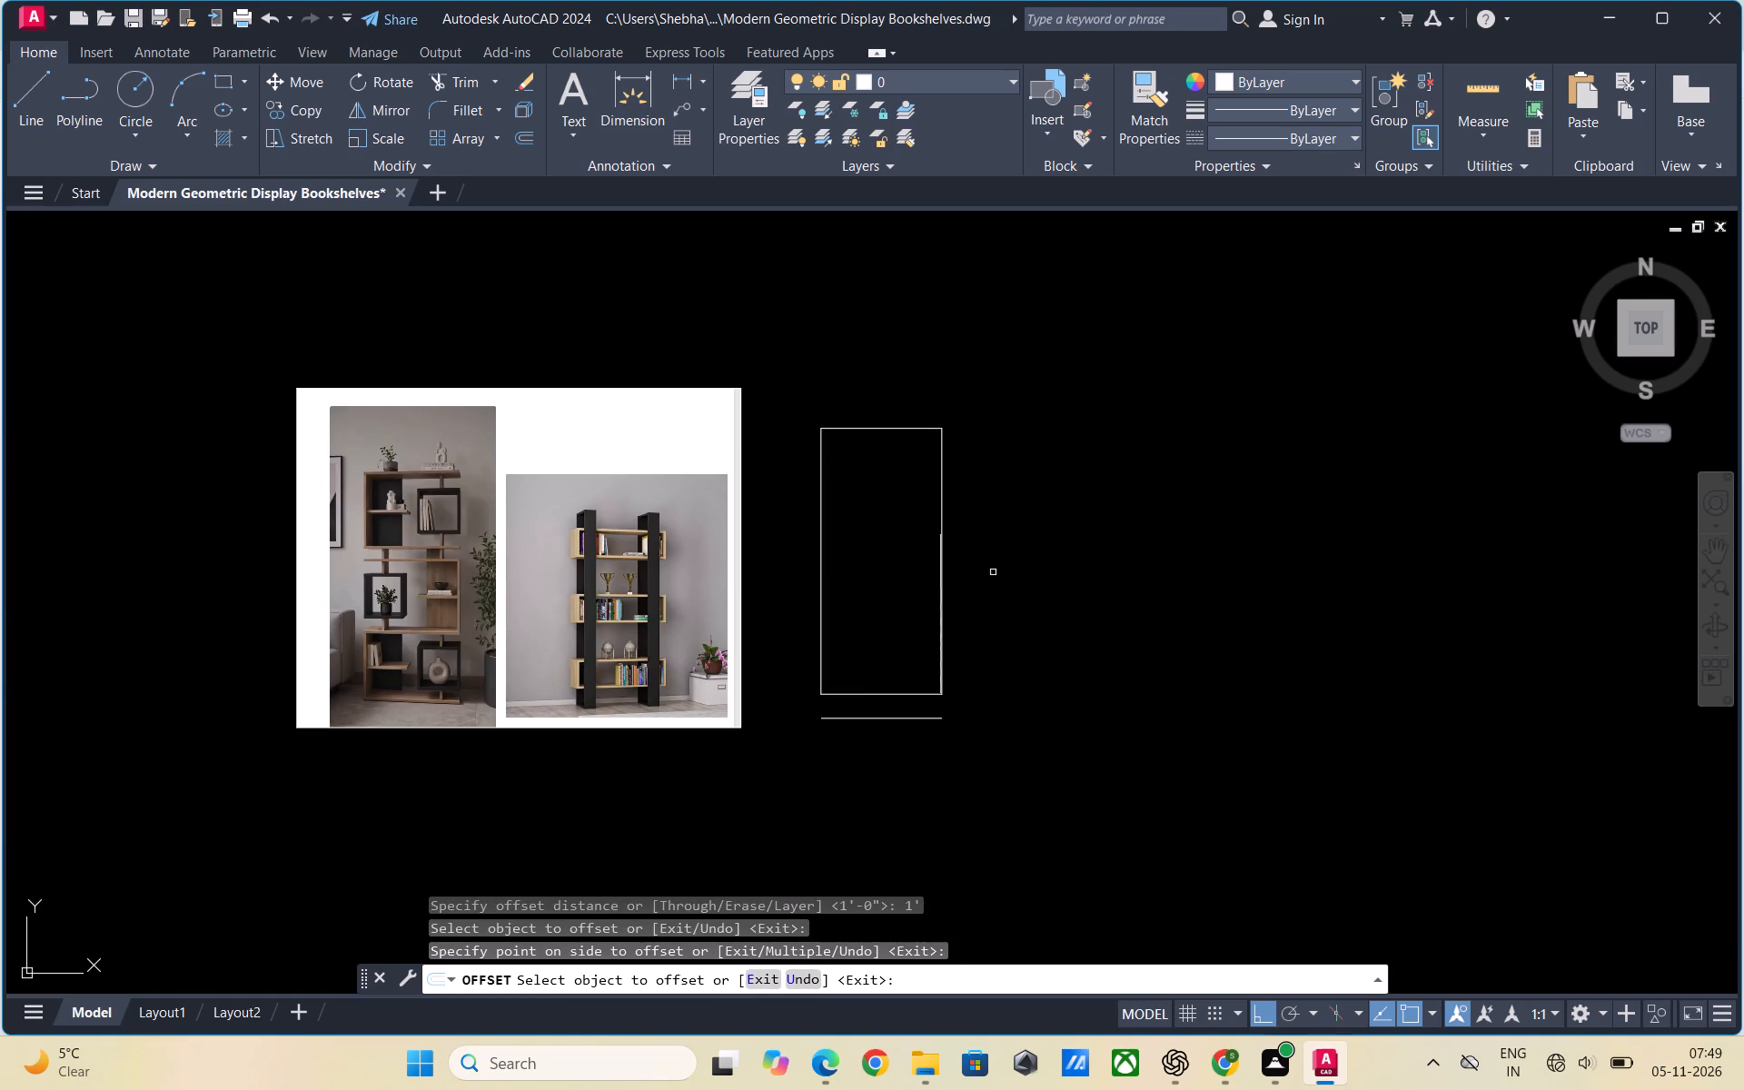
pyautogui.press('Escape')
# Delete the leftover partial vertical line just inside the frame's right edge.
pyautogui.scroll(4, 917, 532)
pyautogui.scroll(1, 988, 512)
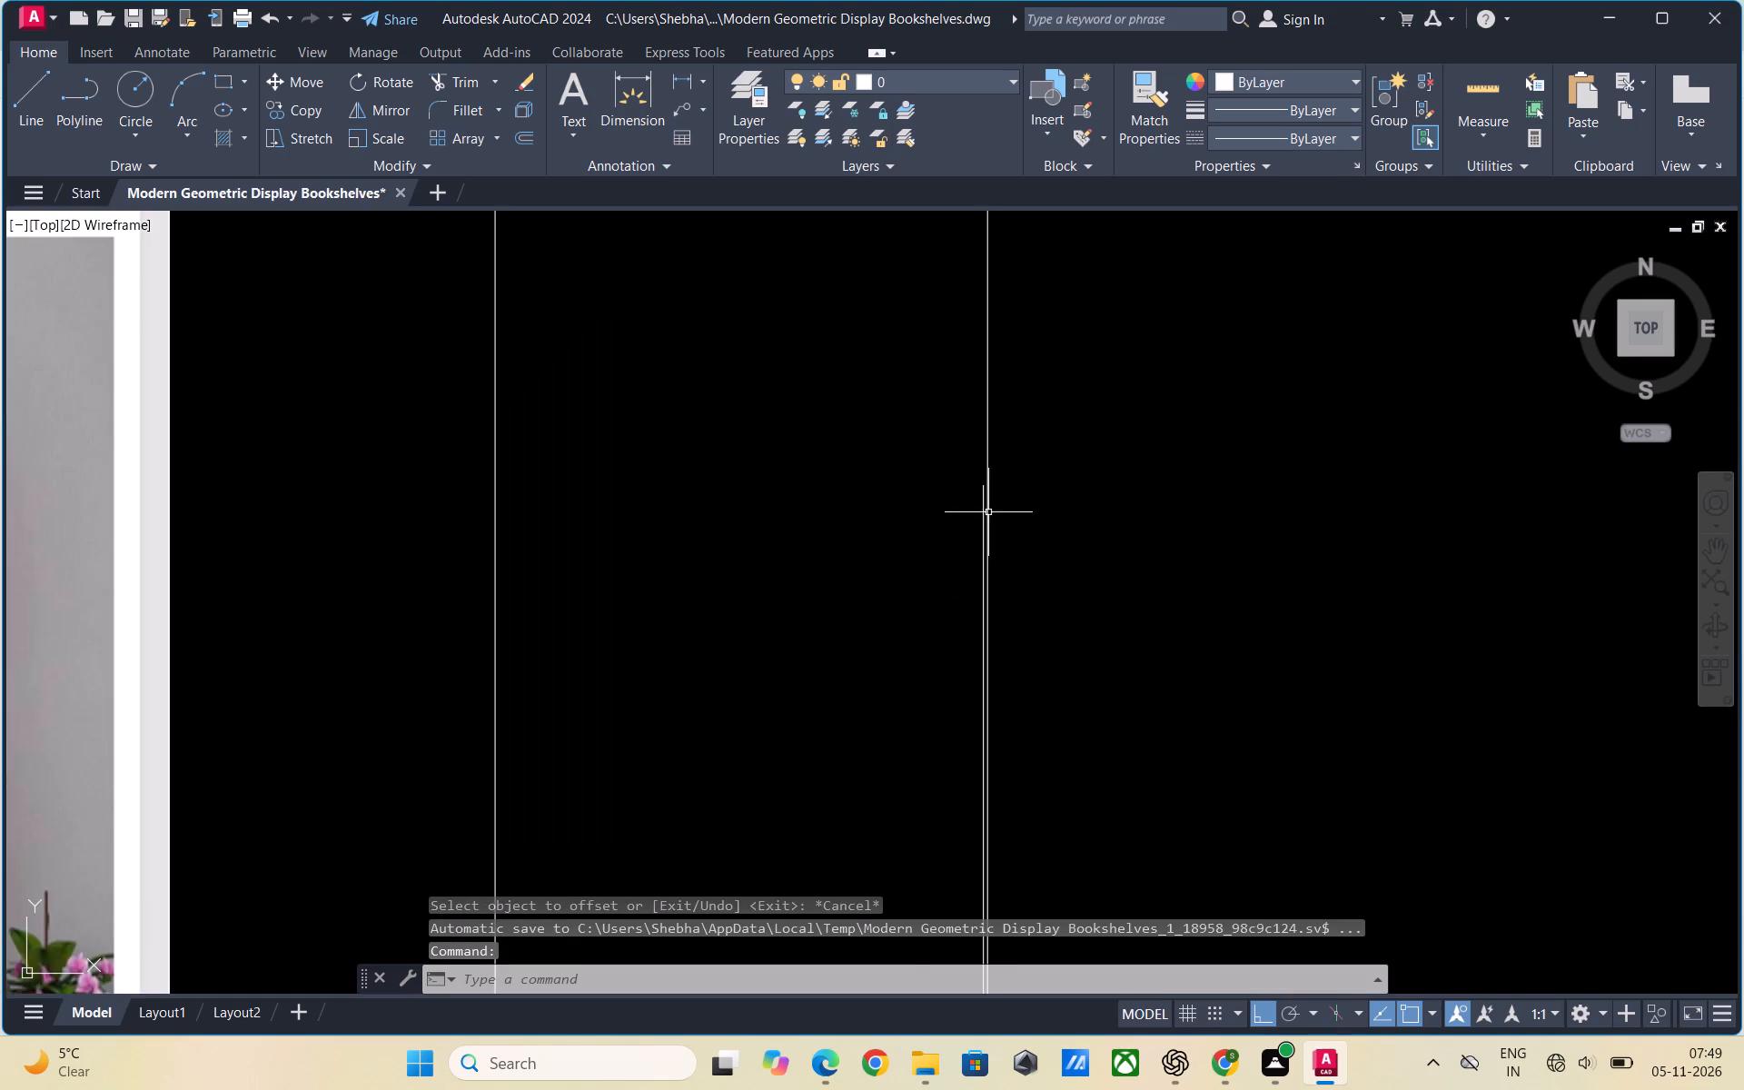
pyautogui.scroll(2, 976, 479)
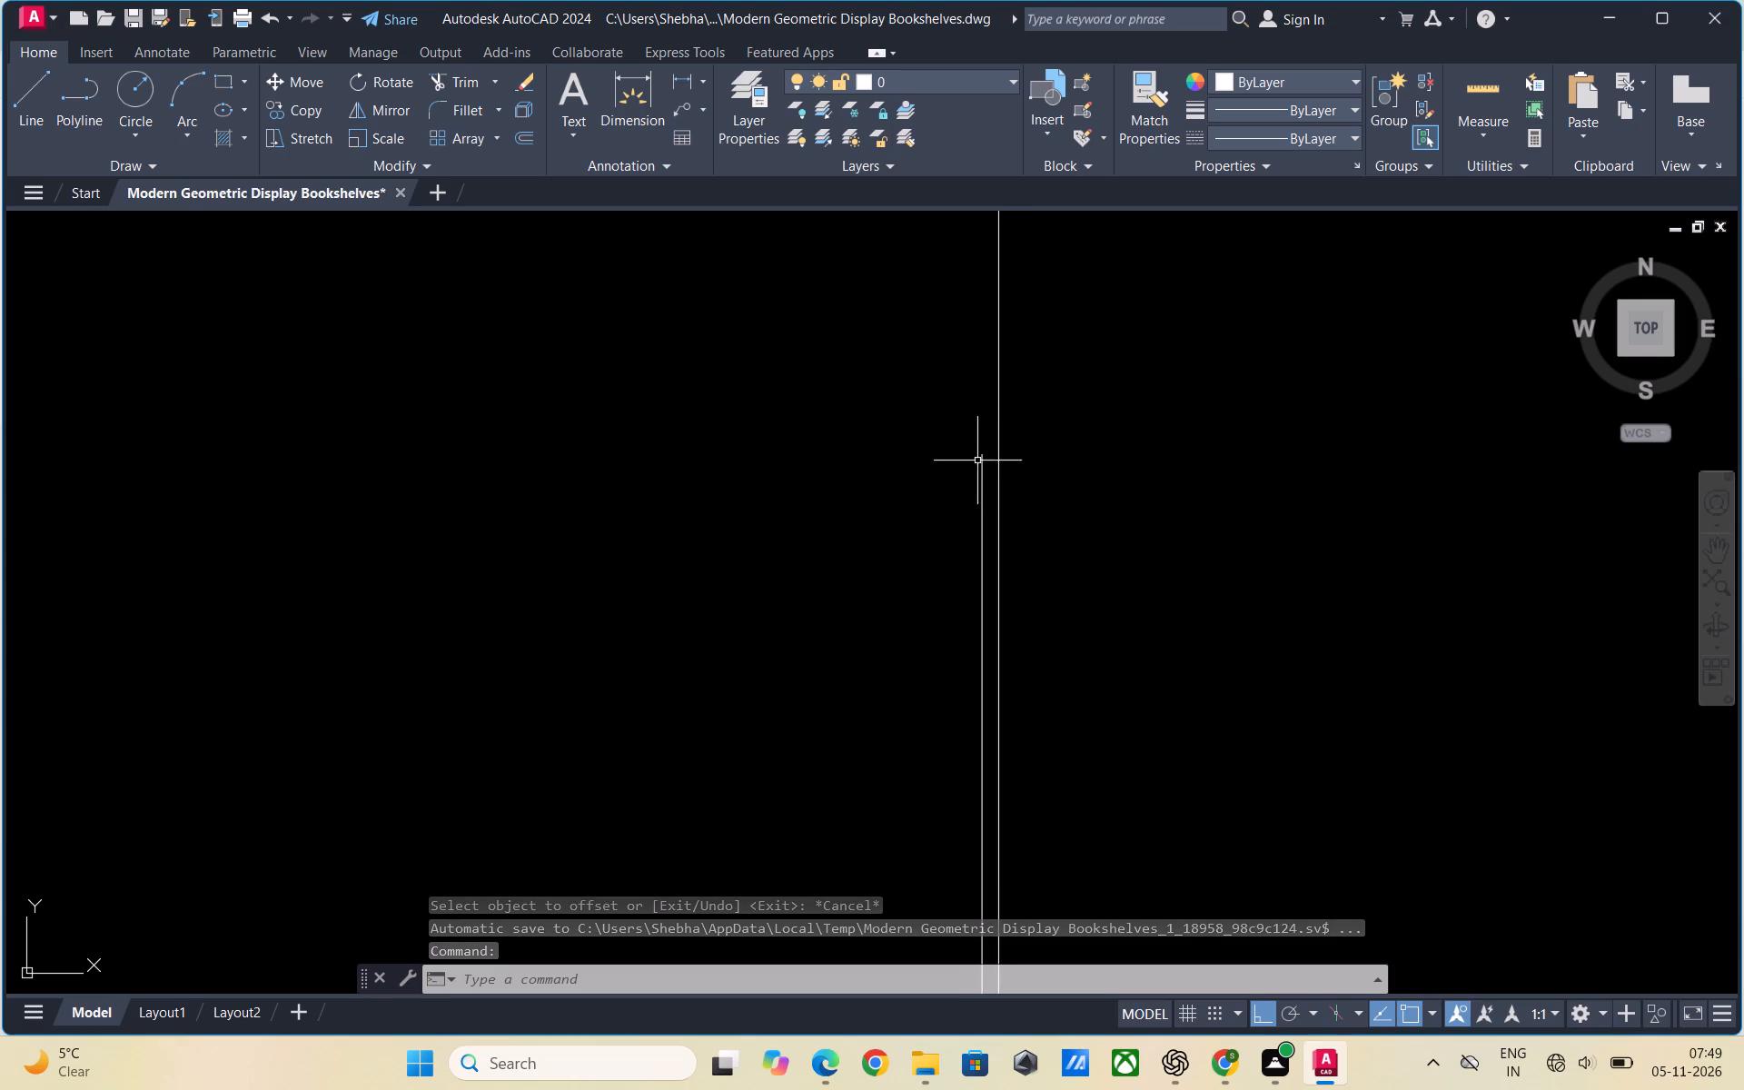
pyautogui.click(981, 470)
pyautogui.press('Delete')
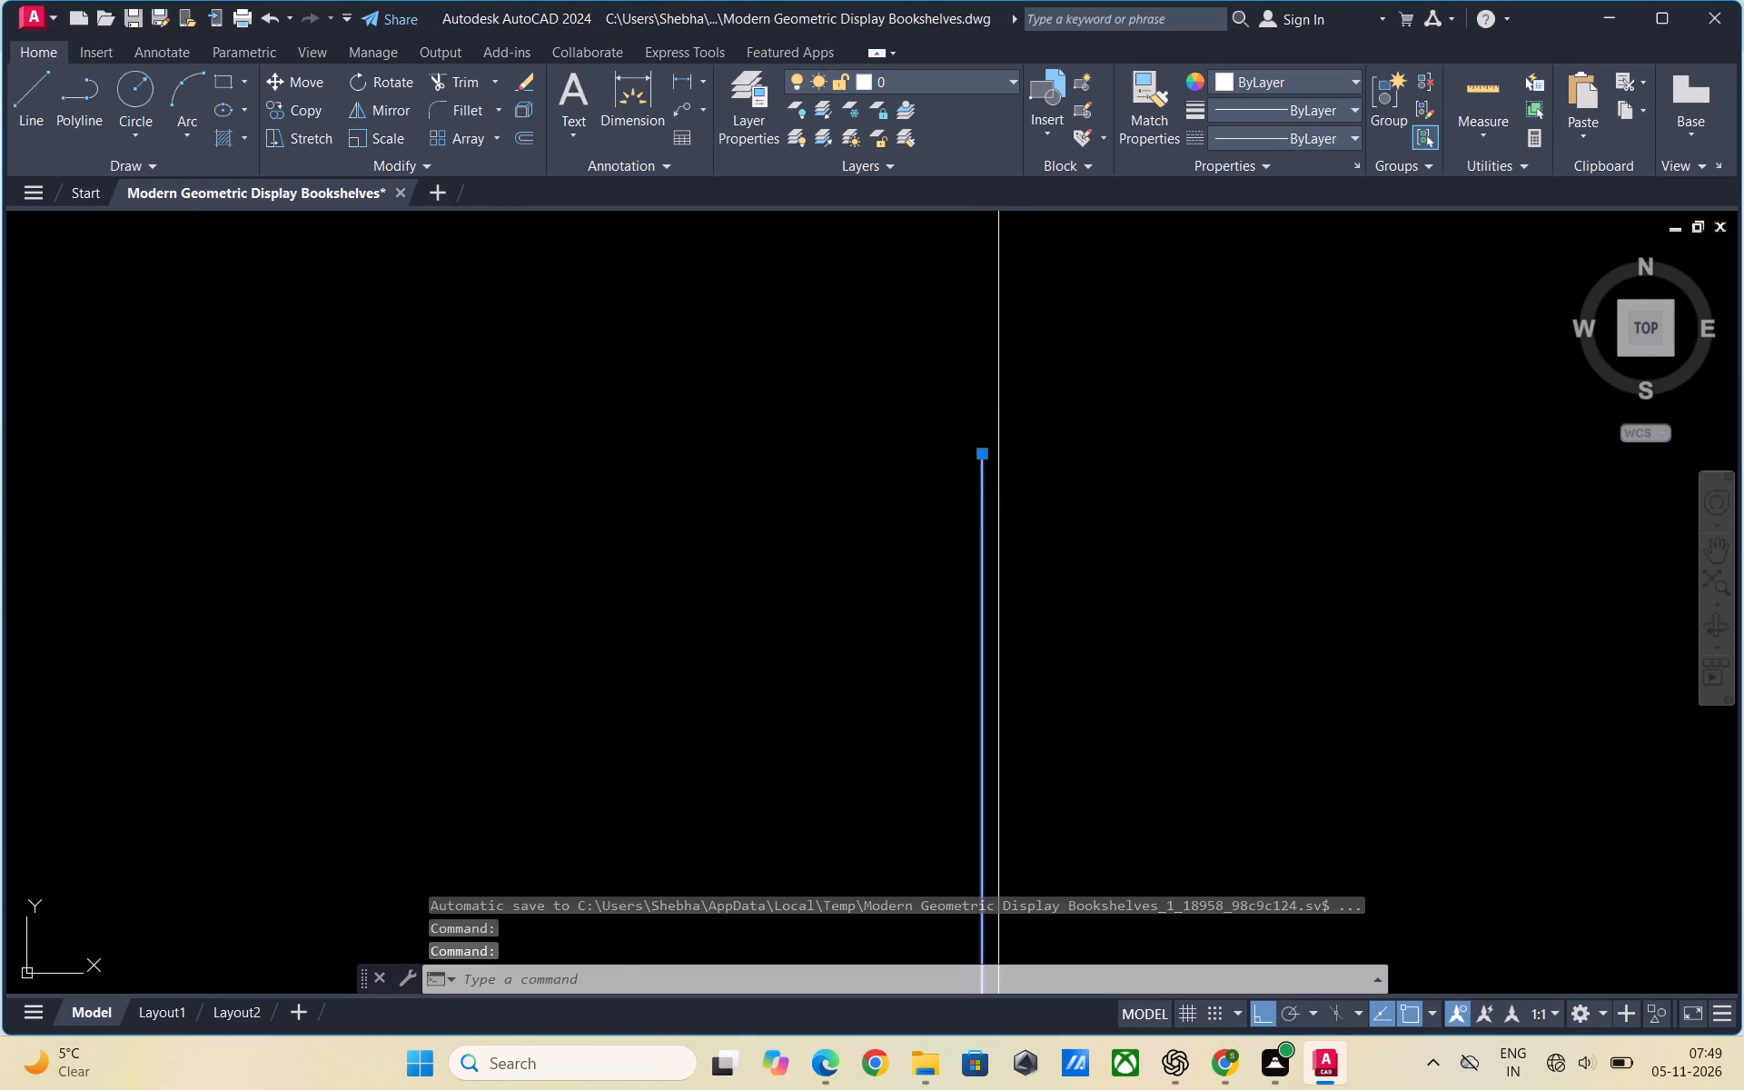
# Delete the offset line lying 1' below the frame's bottom edge.
pyautogui.scroll(-5, 977, 440)
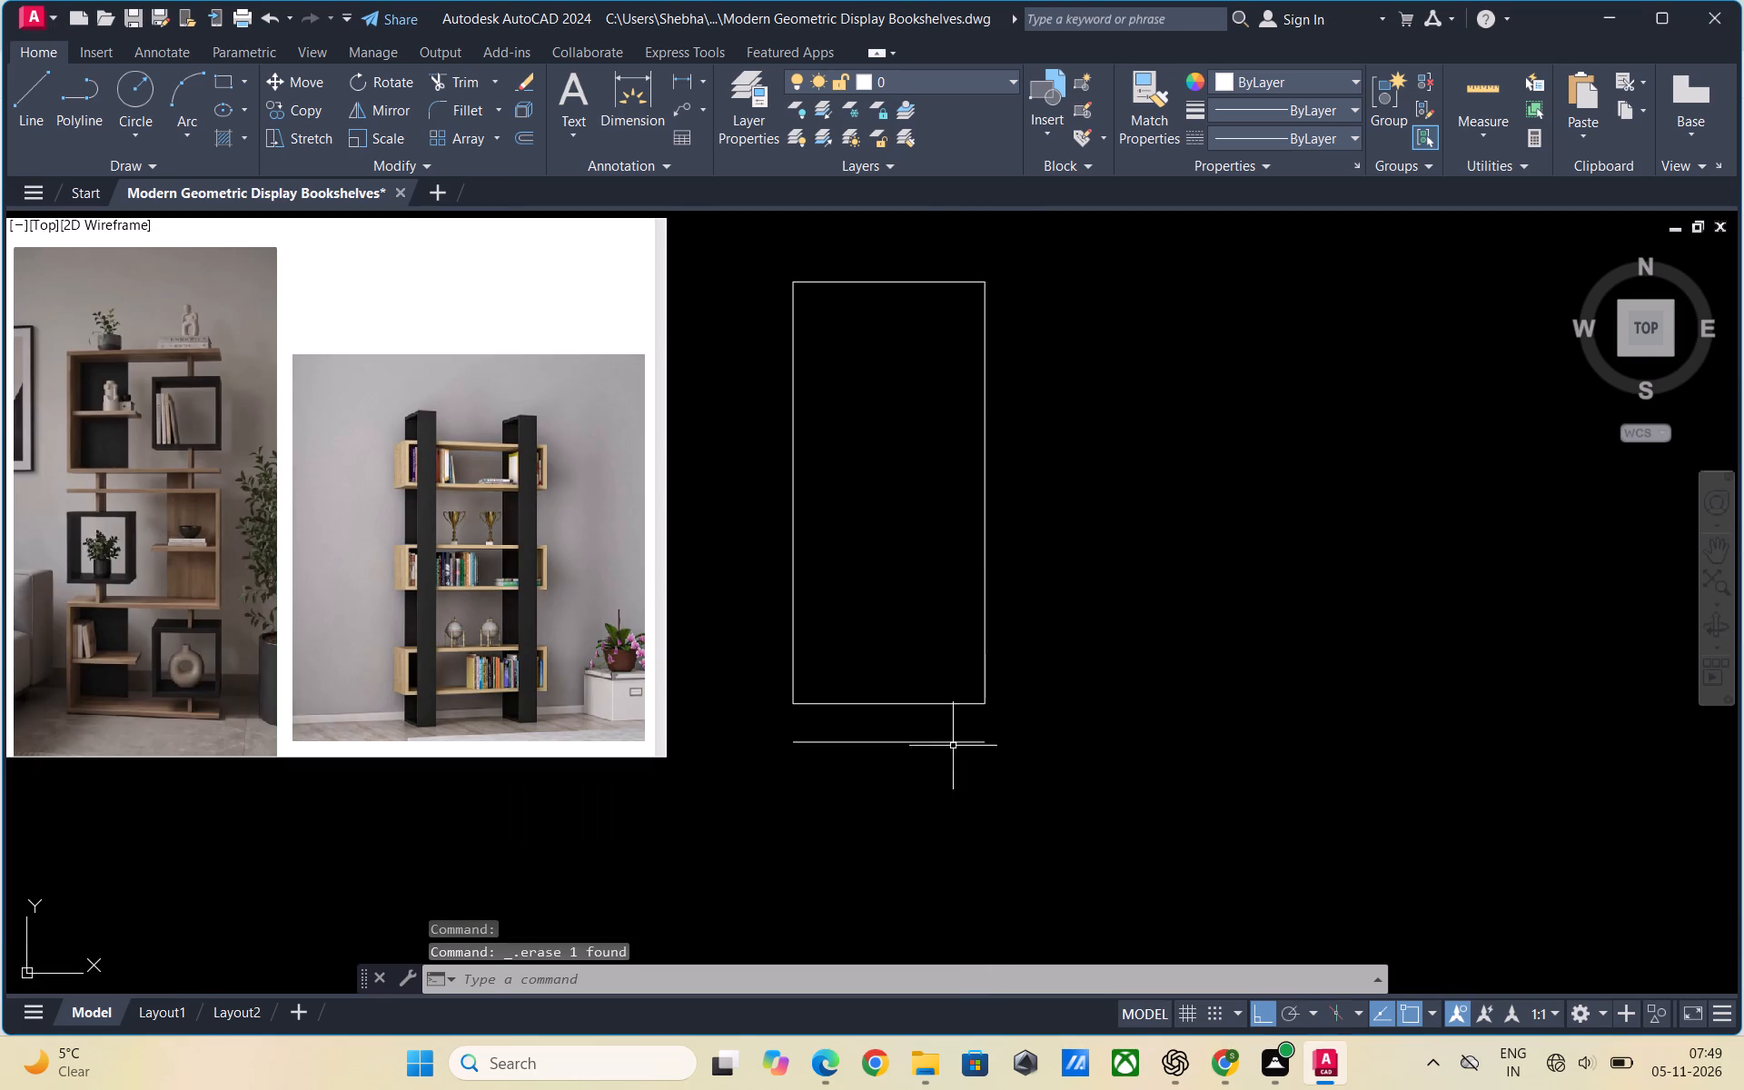
pyautogui.scroll(4, 877, 705)
pyautogui.scroll(1, 709, 697)
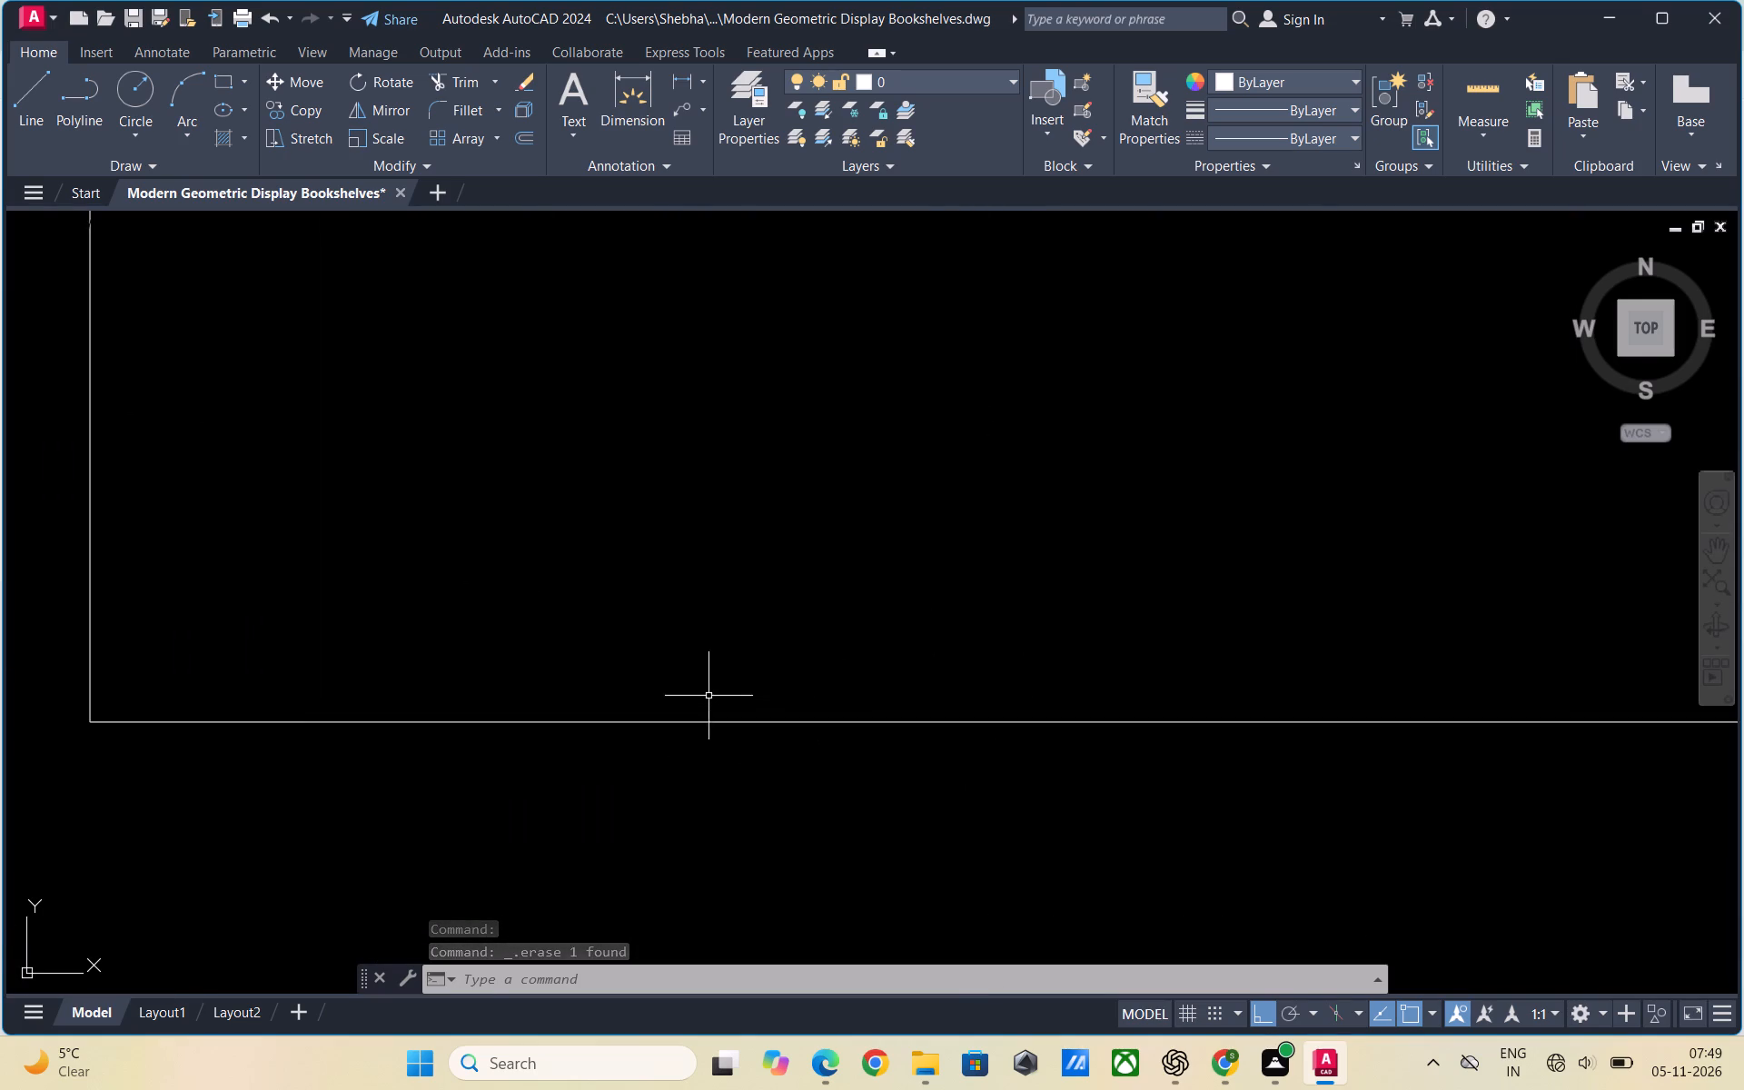
pyautogui.scroll(1, 708, 696)
pyautogui.scroll(-4, 694, 683)
pyautogui.click(793, 782)
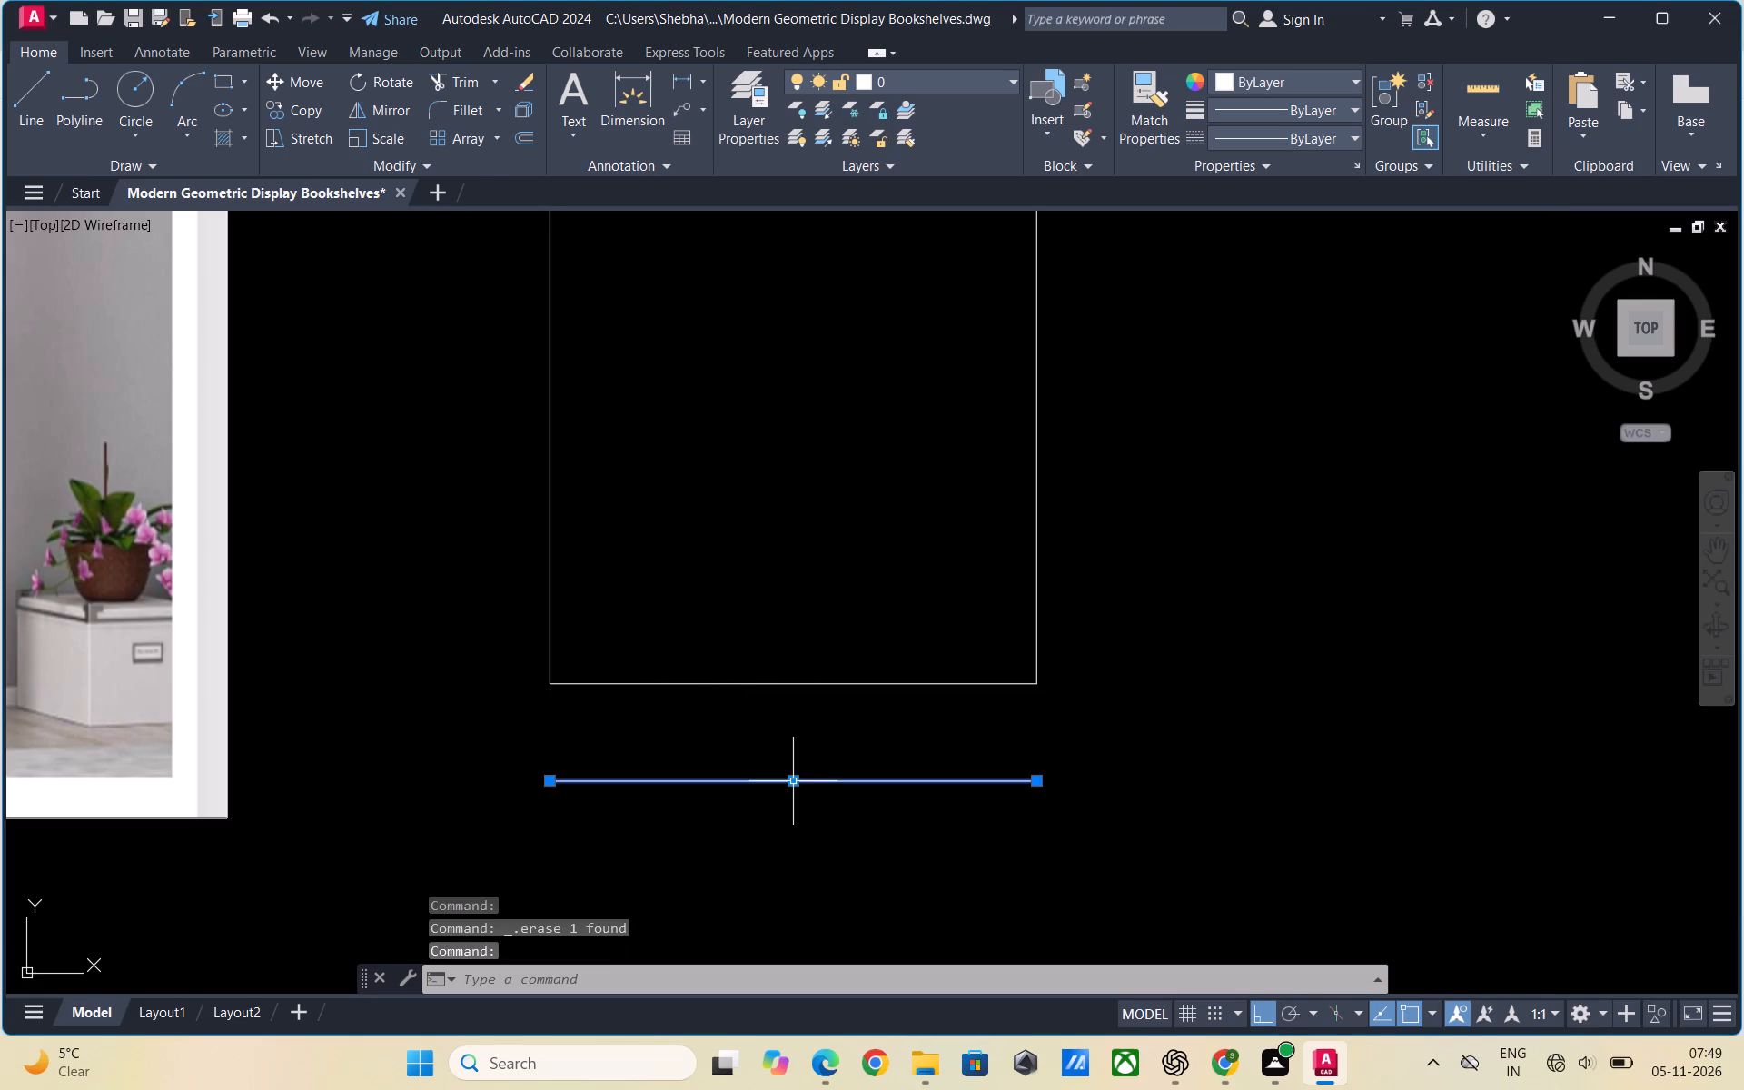
pyautogui.press('Delete')
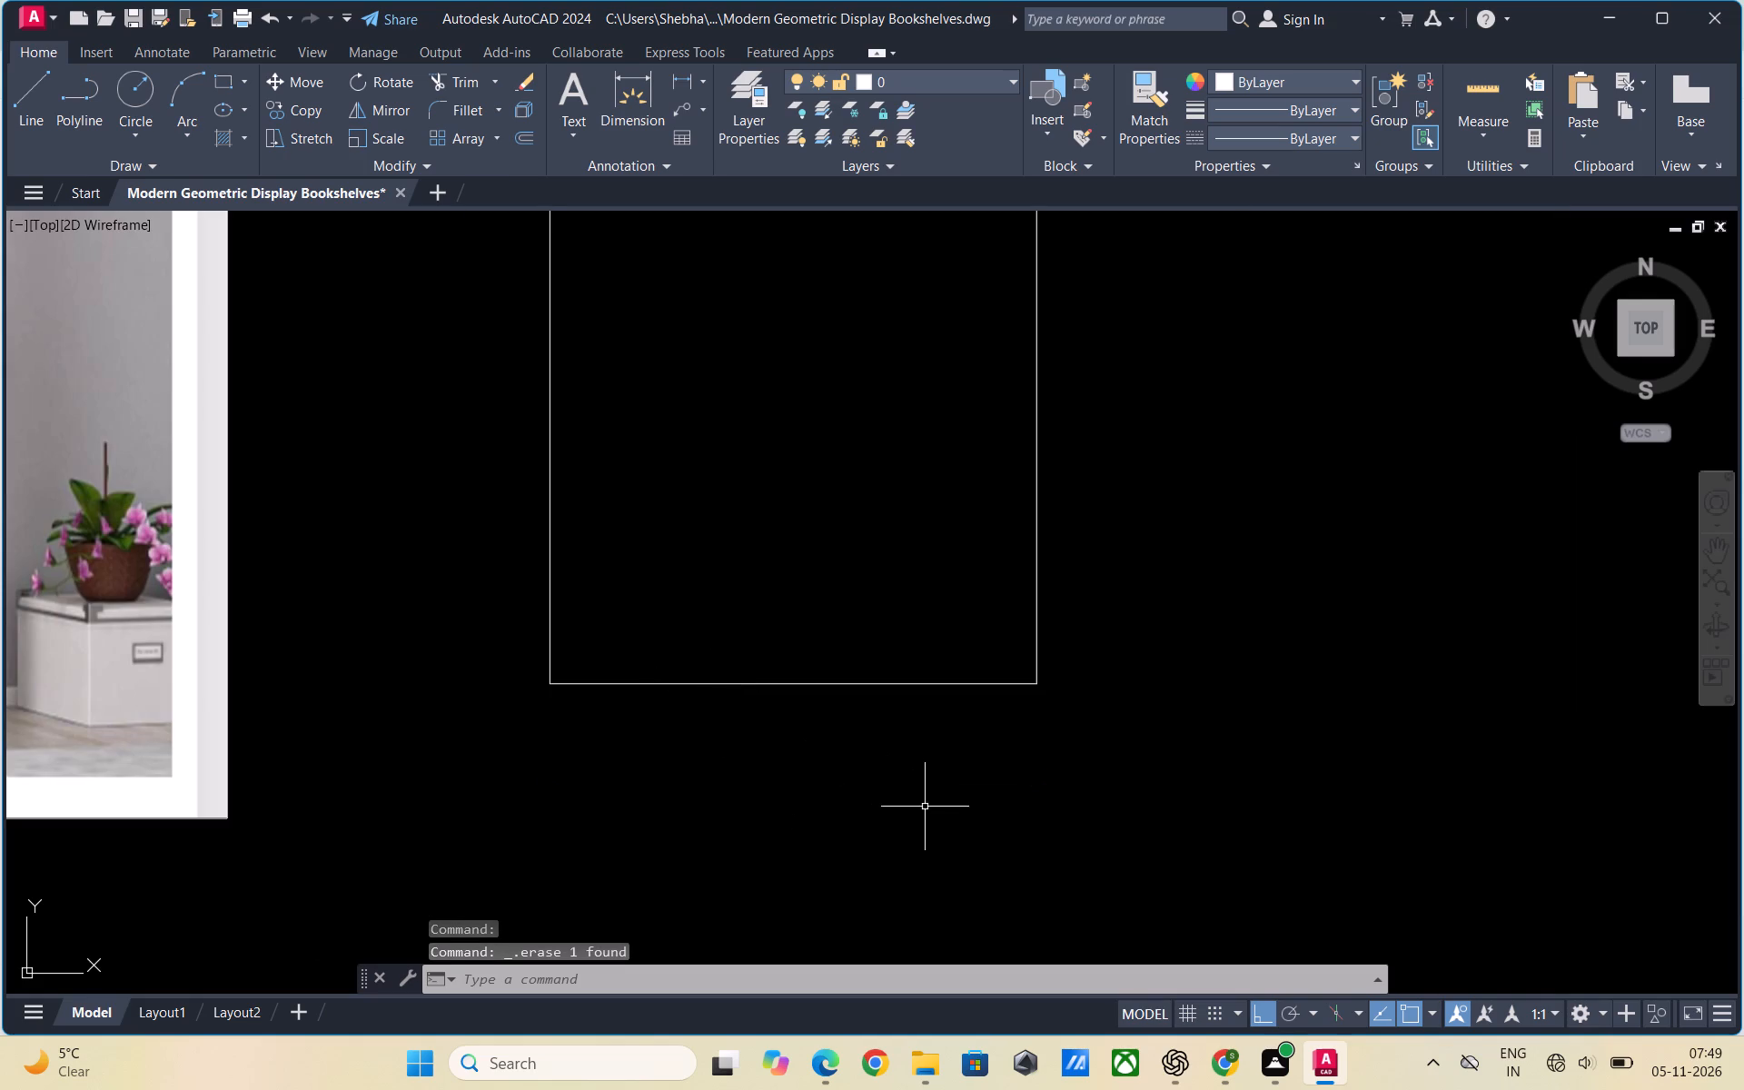
# Offset the frame's bottom edge 2' outward, below the frame.
pyautogui.press('Escape')
pyautogui.press('Escape')
pyautogui.press('o')
pyautogui.press('Return')
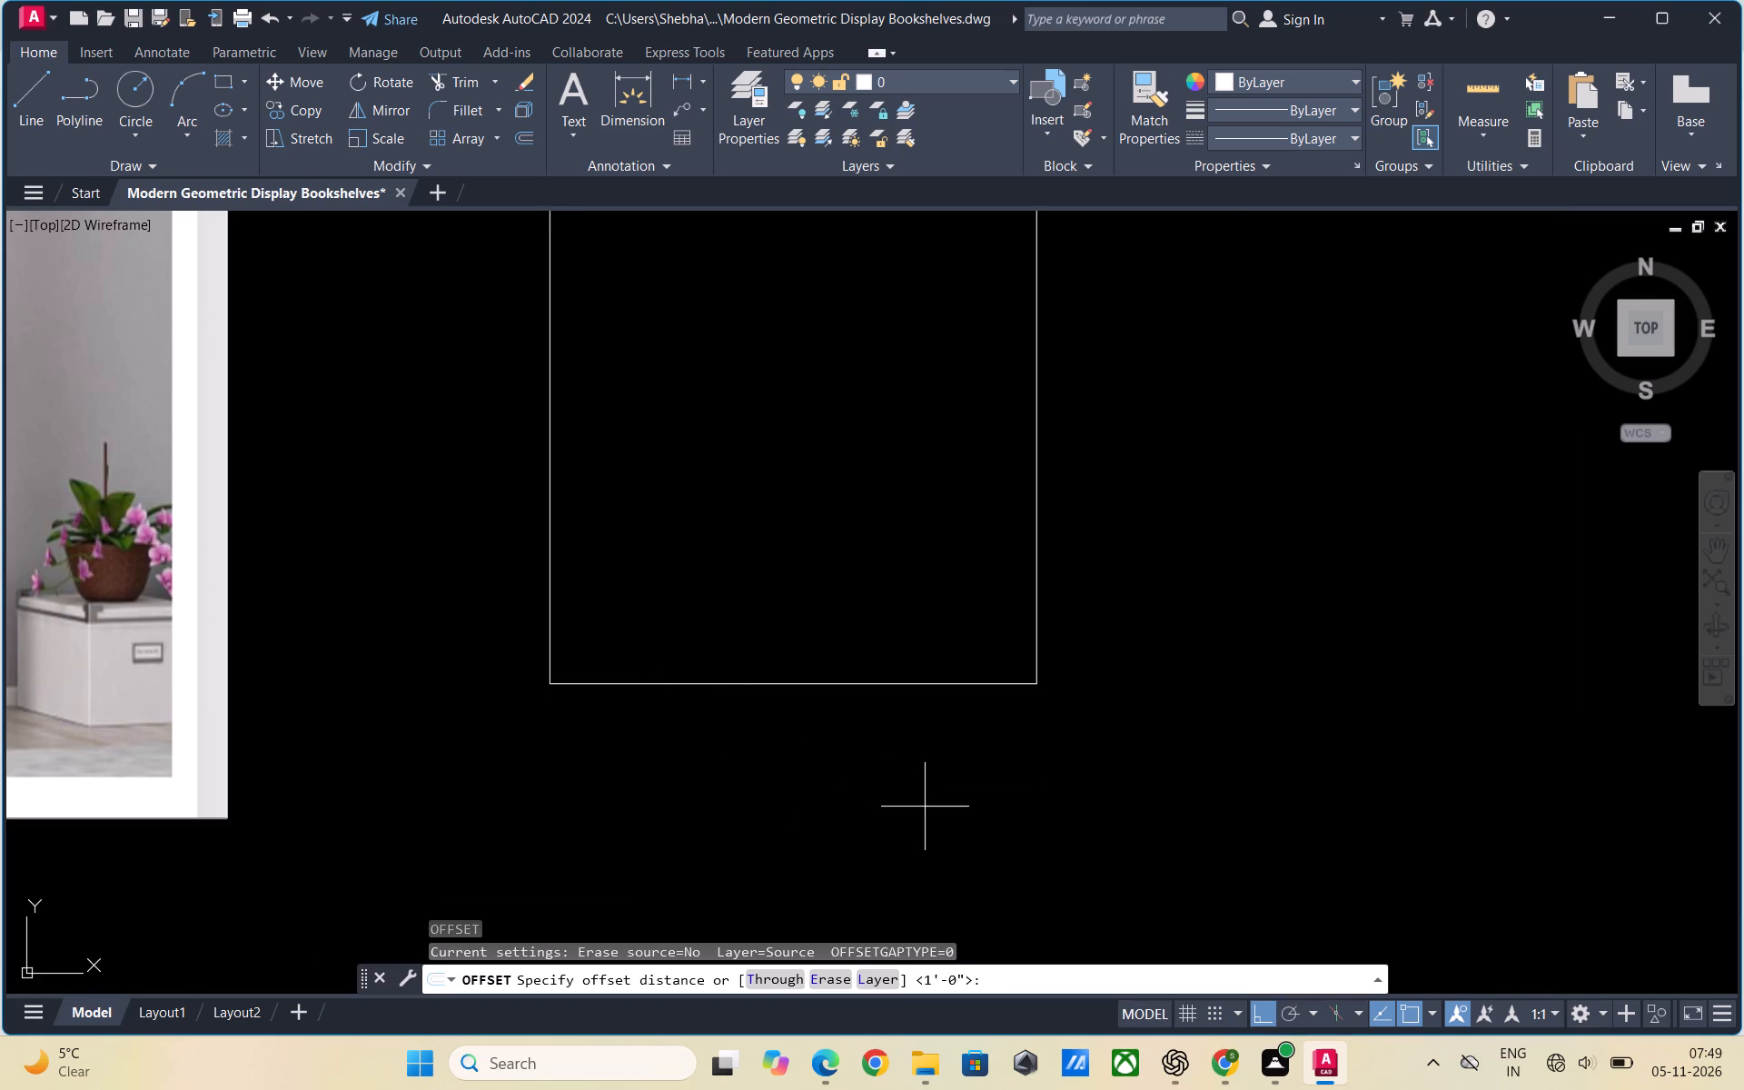
pyautogui.write("2'")
pyautogui.press('Return')
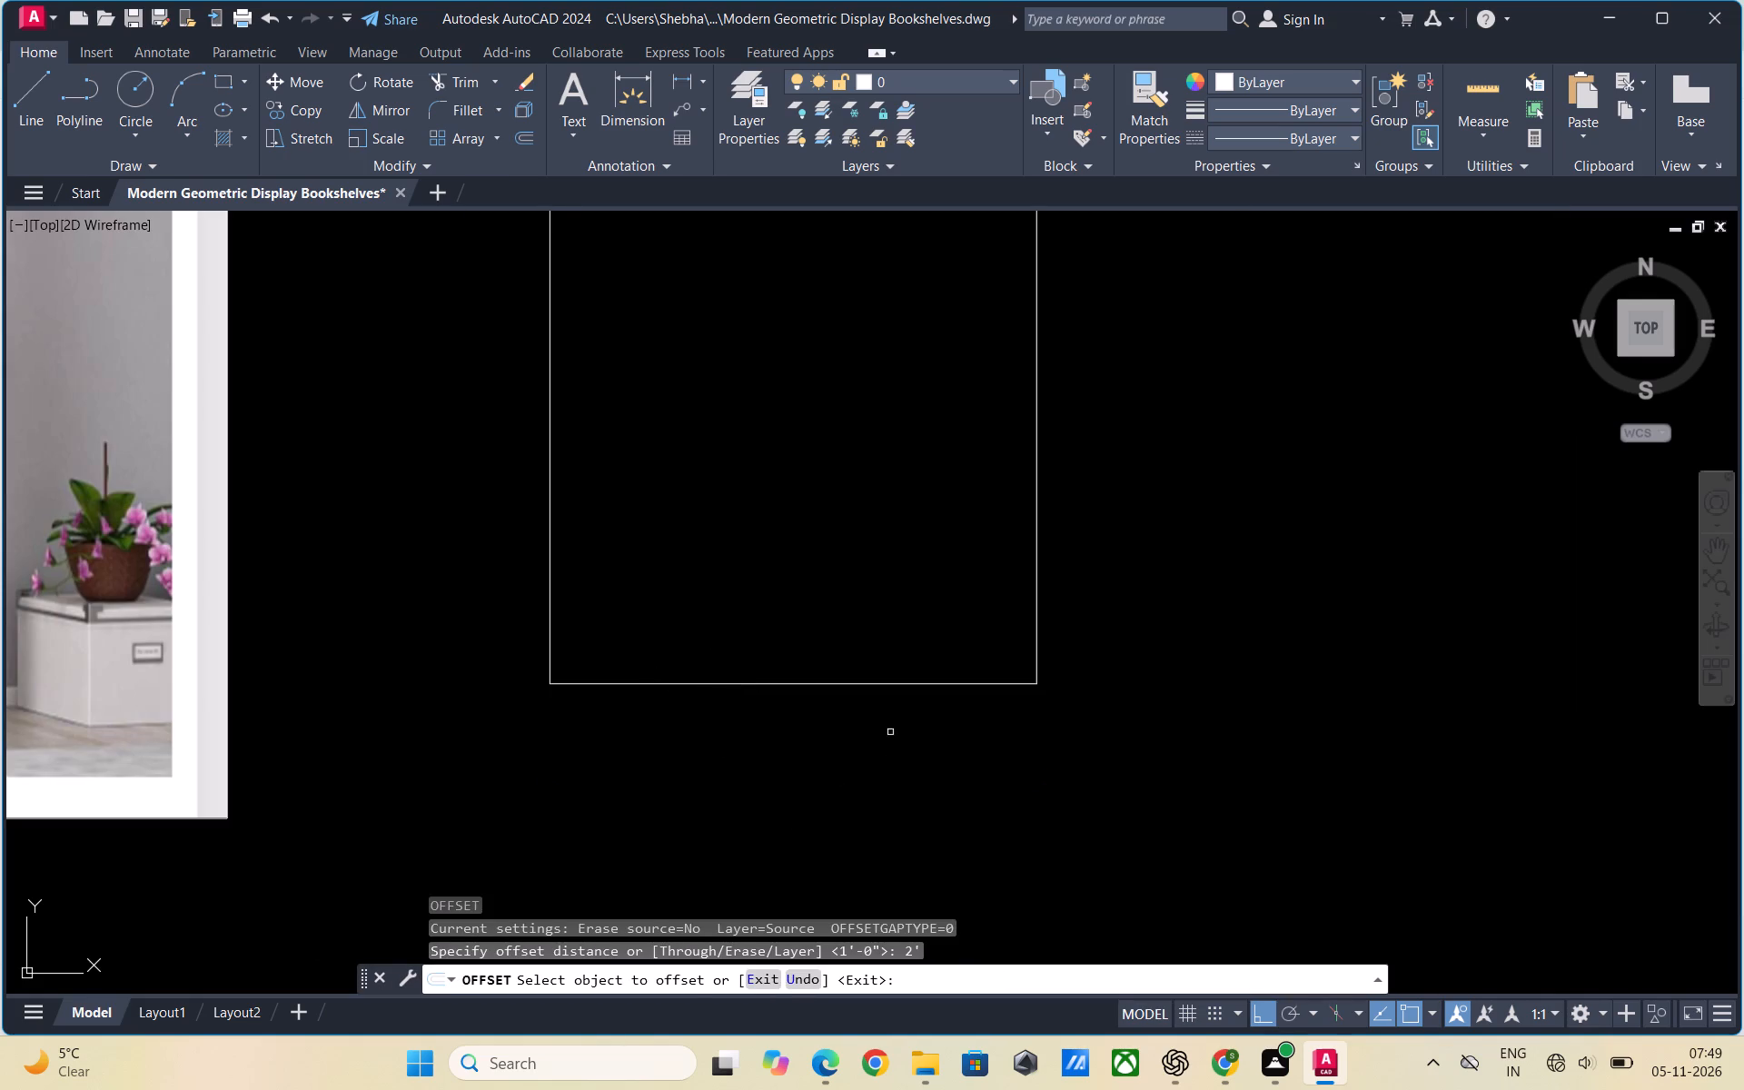
pyautogui.click(855, 686)
pyautogui.click(867, 815)
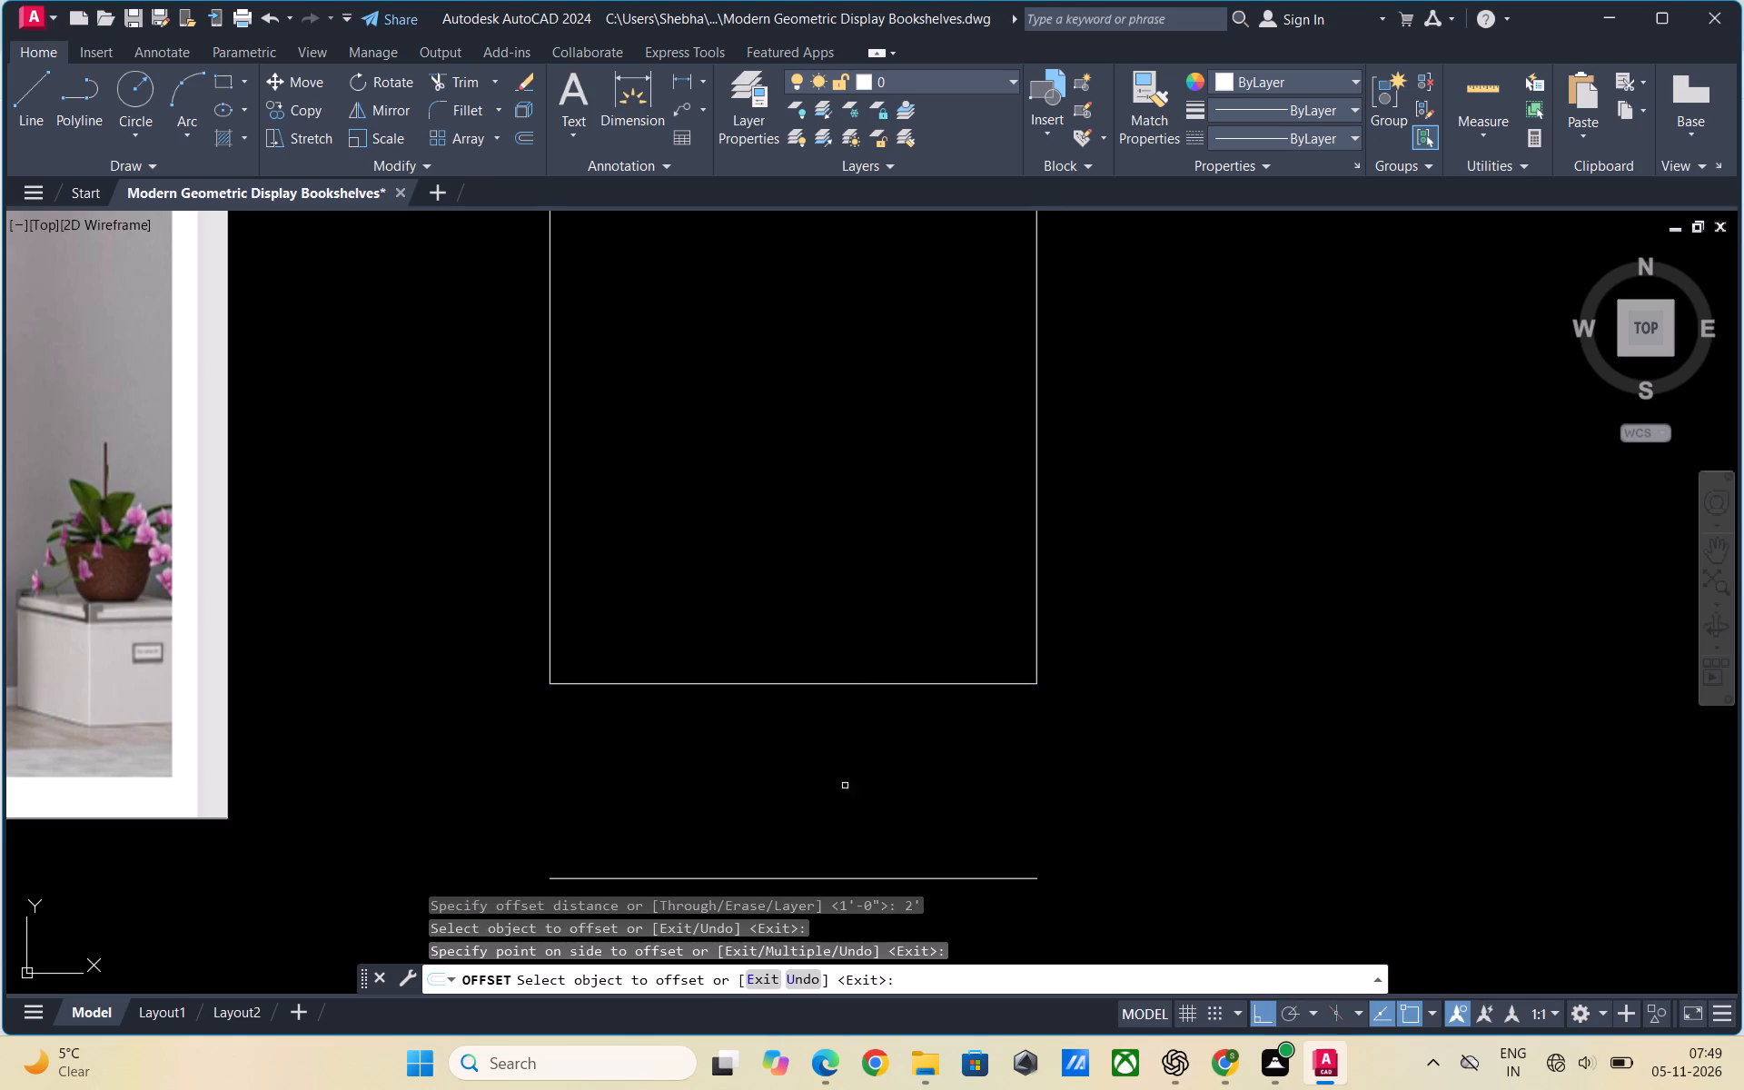
pyautogui.scroll(-2, 833, 762)
pyautogui.scroll(-1, 924, 798)
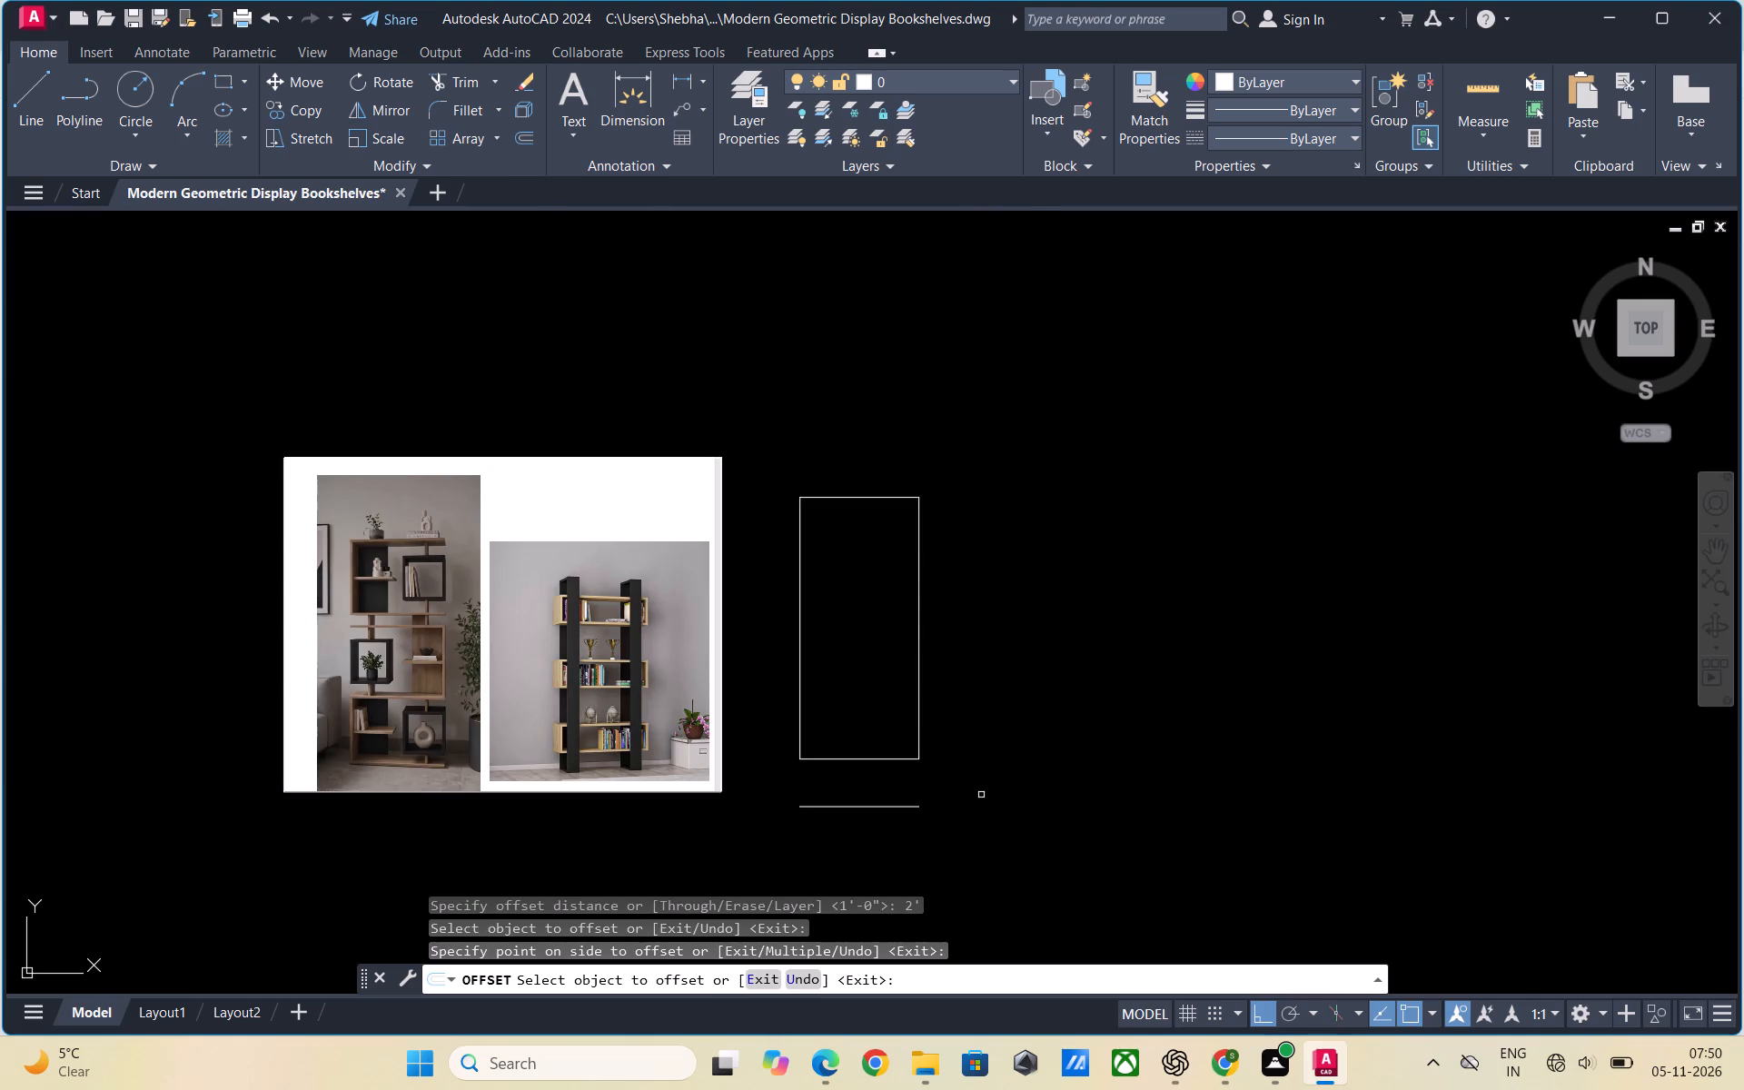
# Extend both vertical sides of the frame down to the new line below it.
pyautogui.press('Escape')
pyautogui.write('EX')
pyautogui.press('space')
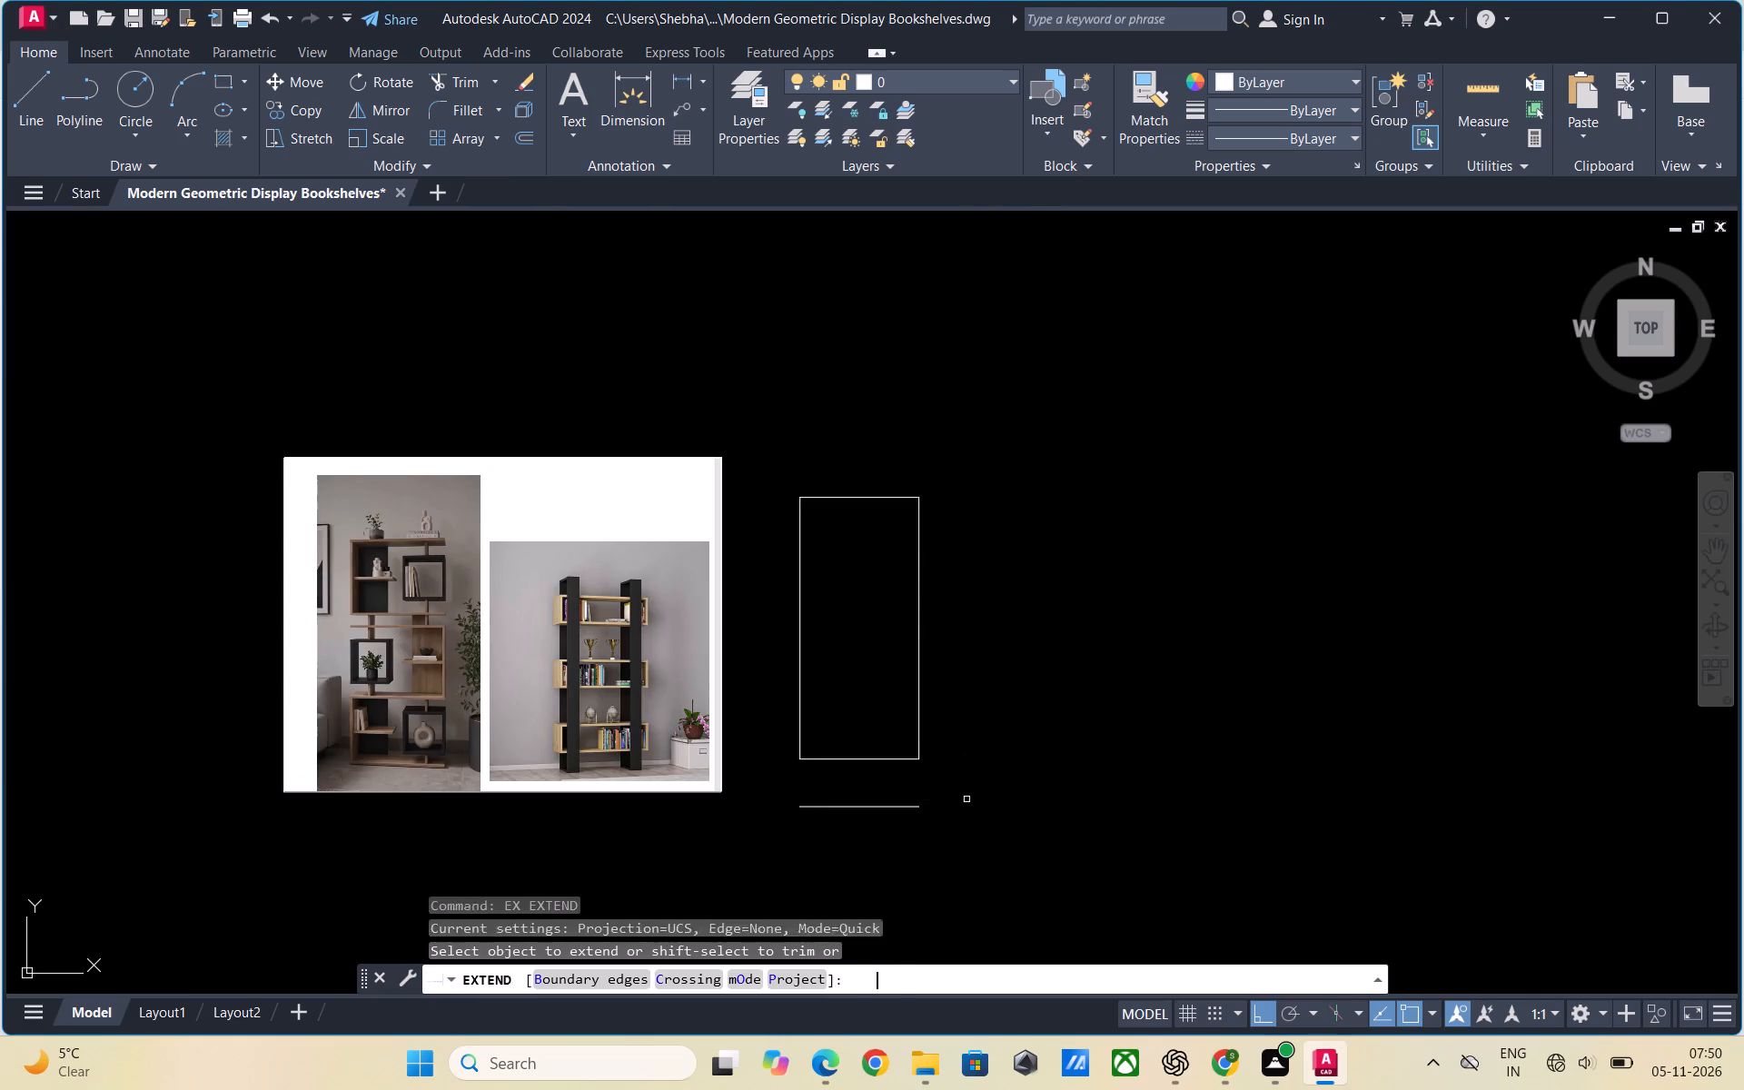
pyautogui.press('space')
pyautogui.click(918, 728)
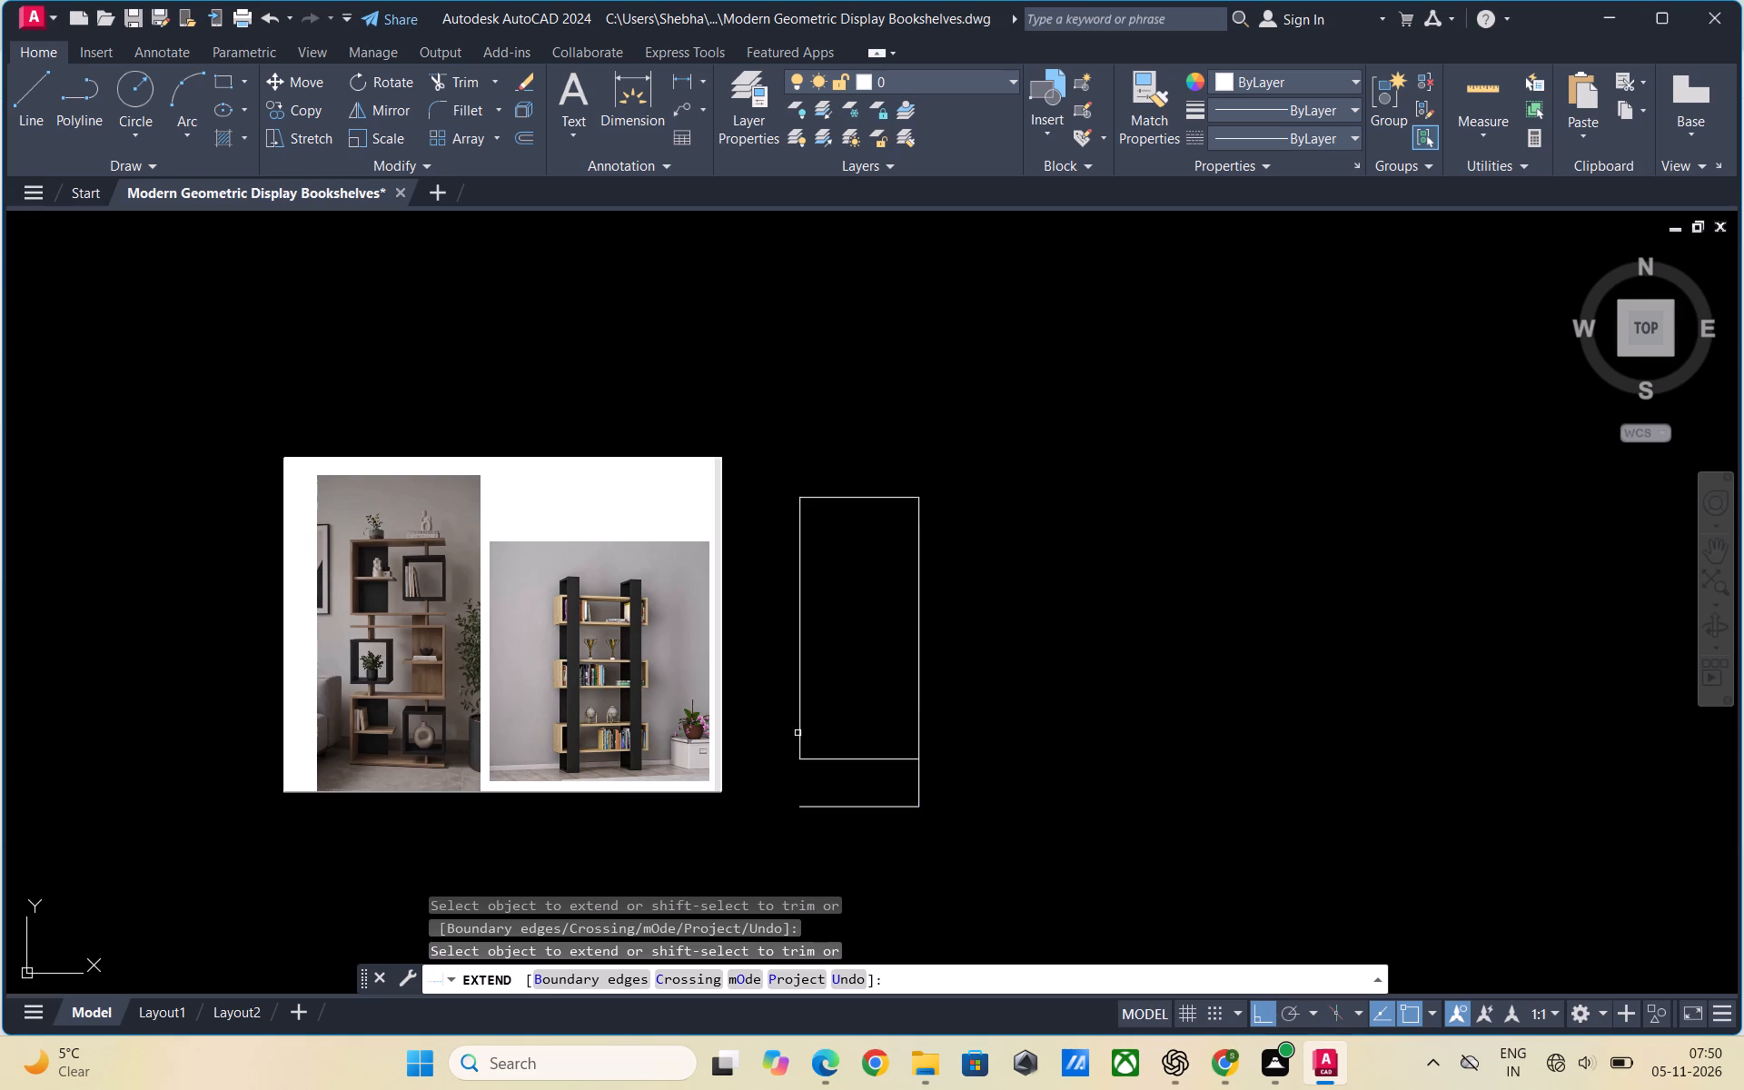
pyautogui.click(799, 733)
pyautogui.press('Escape')
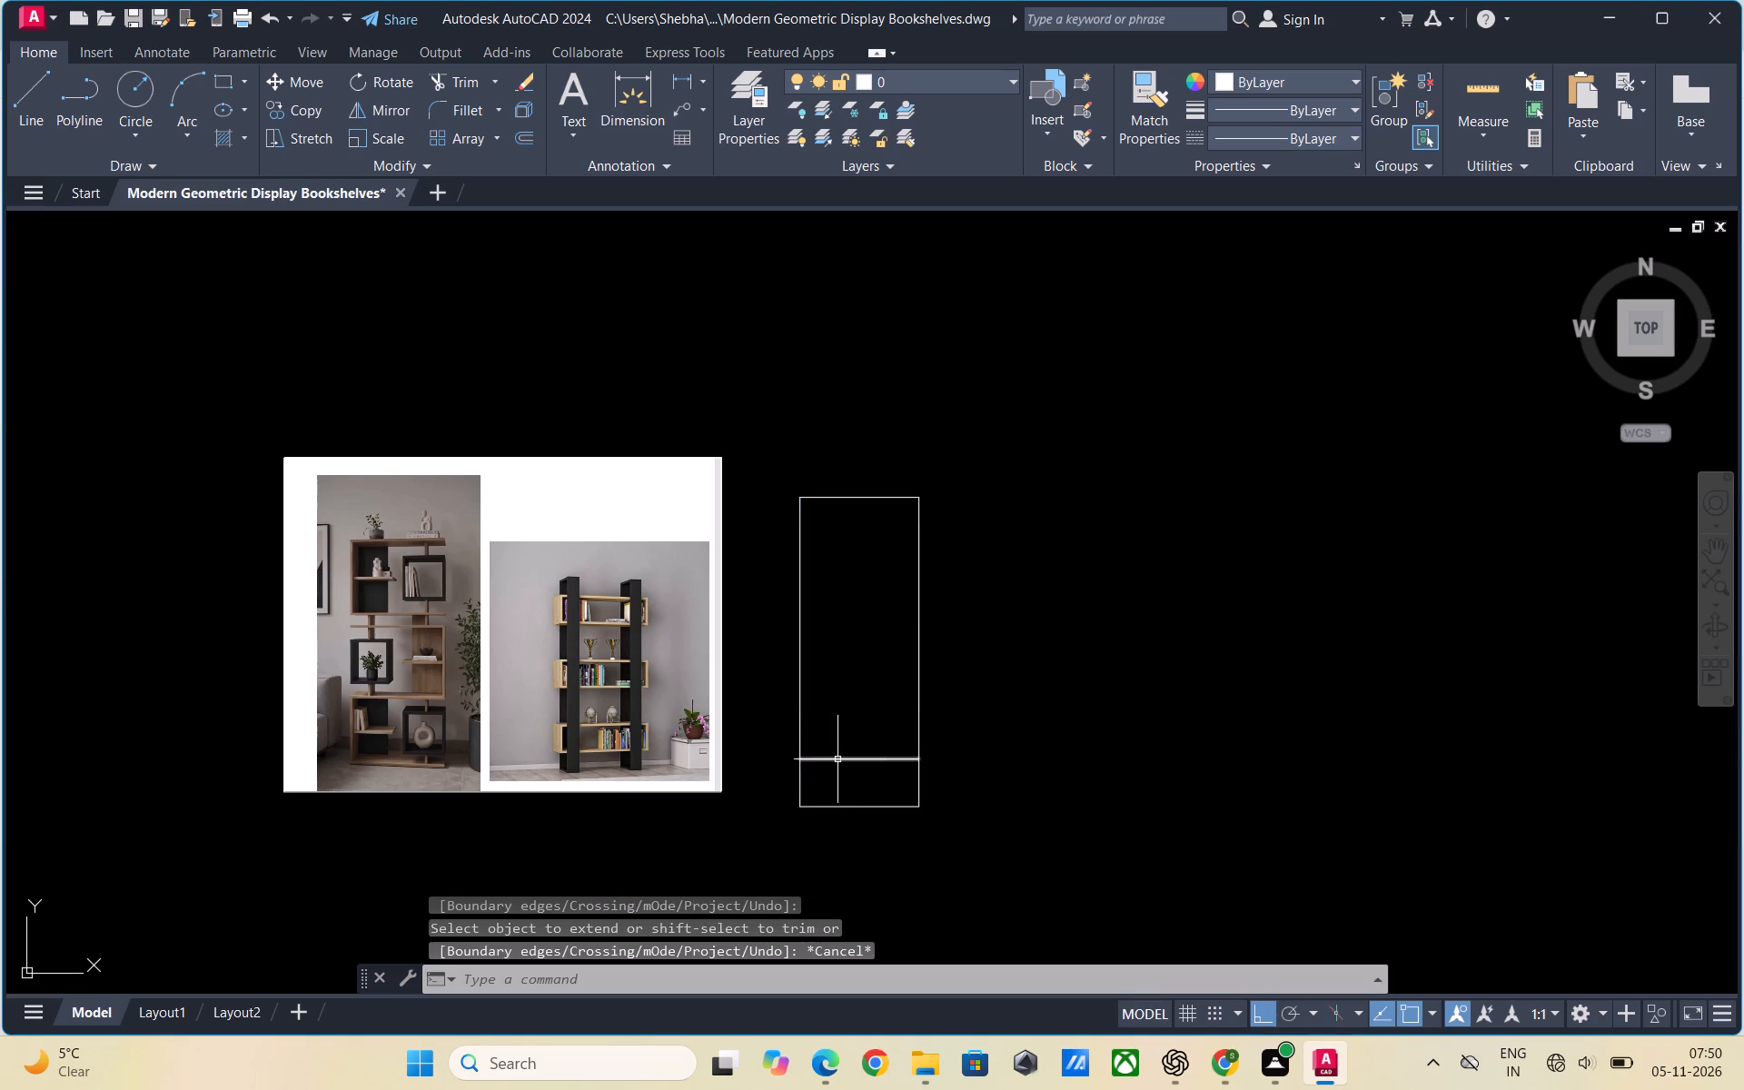
# Delete the frame's former bottom edge, now crossing inside the lengthened frame.
pyautogui.click(841, 759)
pyautogui.press('Delete')
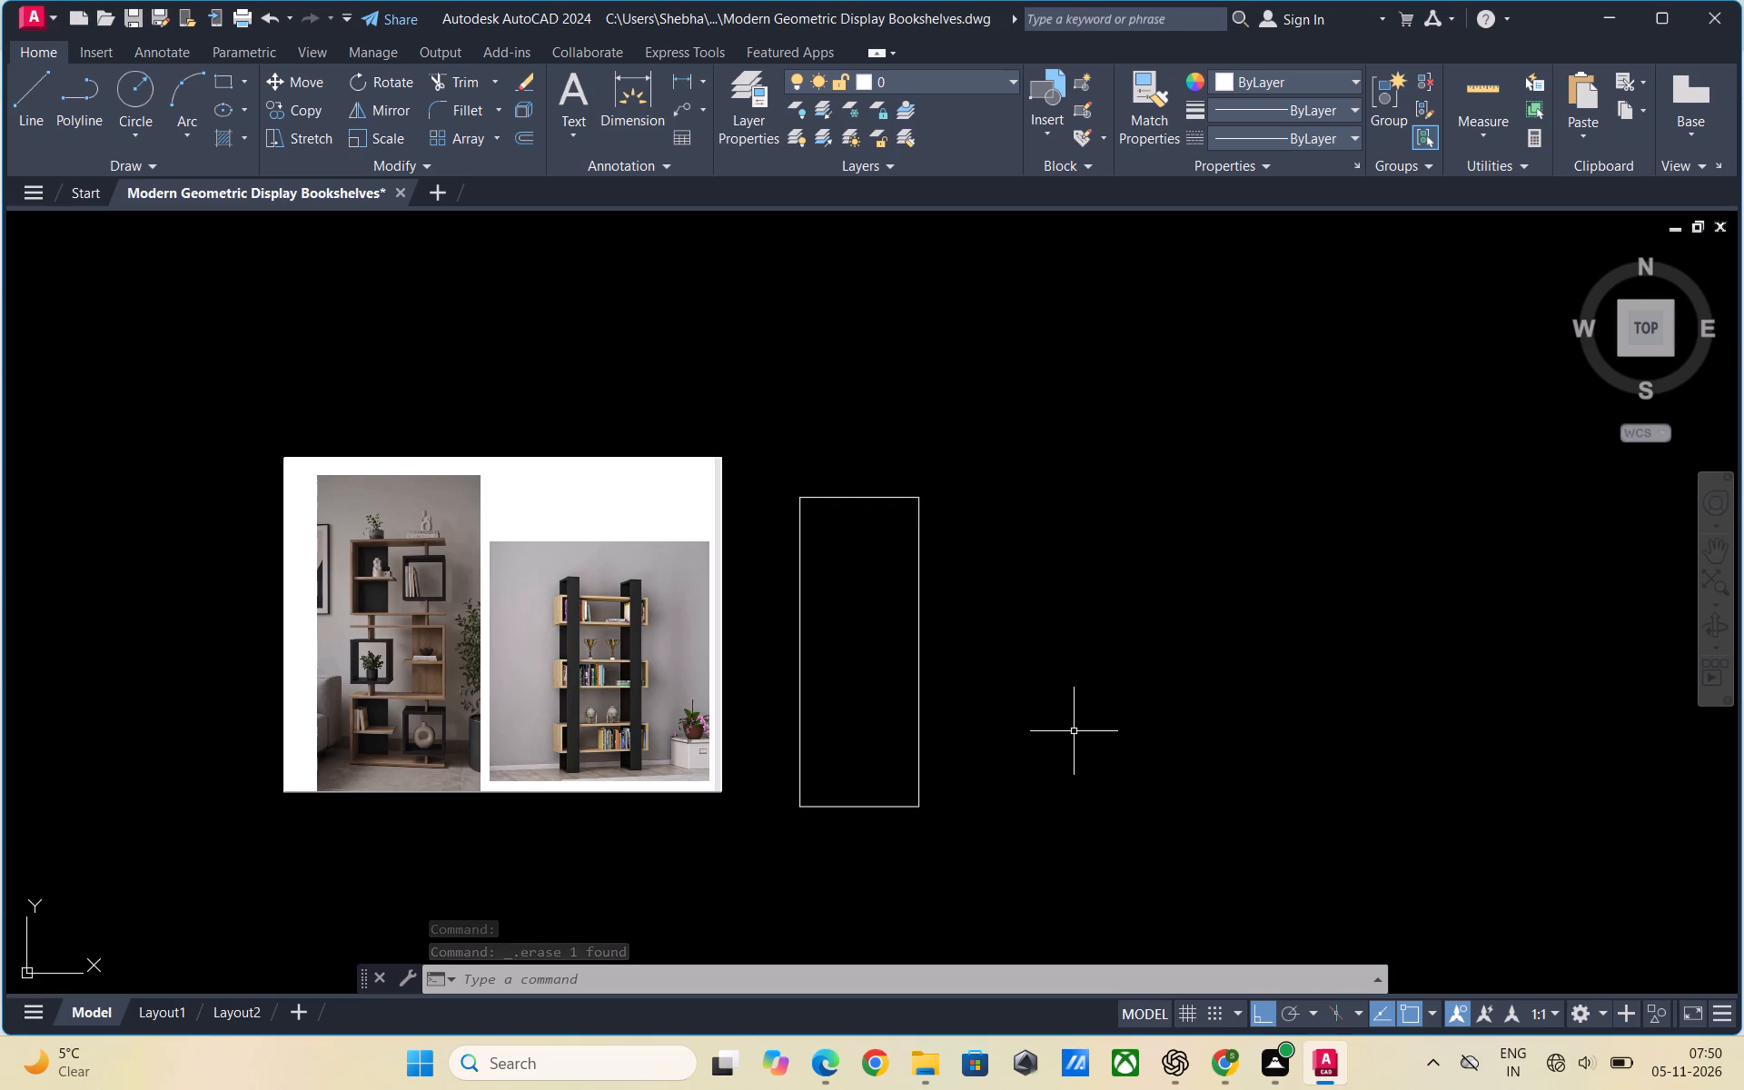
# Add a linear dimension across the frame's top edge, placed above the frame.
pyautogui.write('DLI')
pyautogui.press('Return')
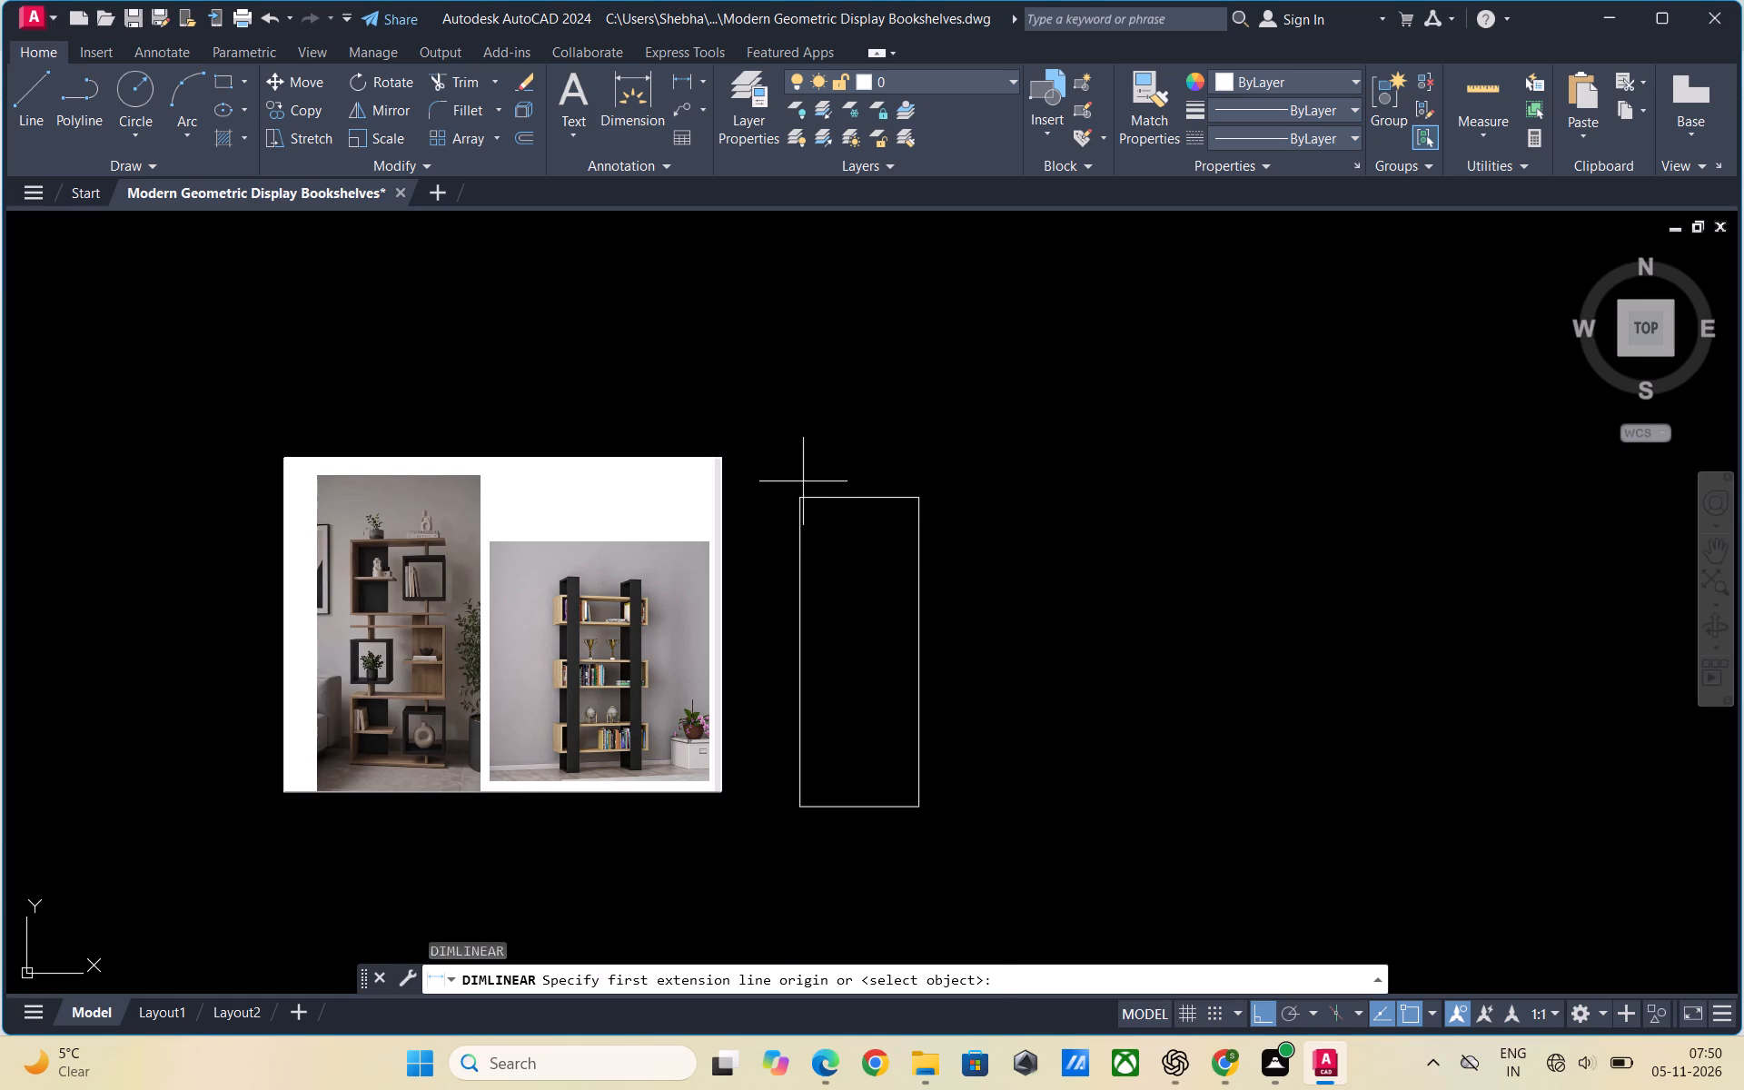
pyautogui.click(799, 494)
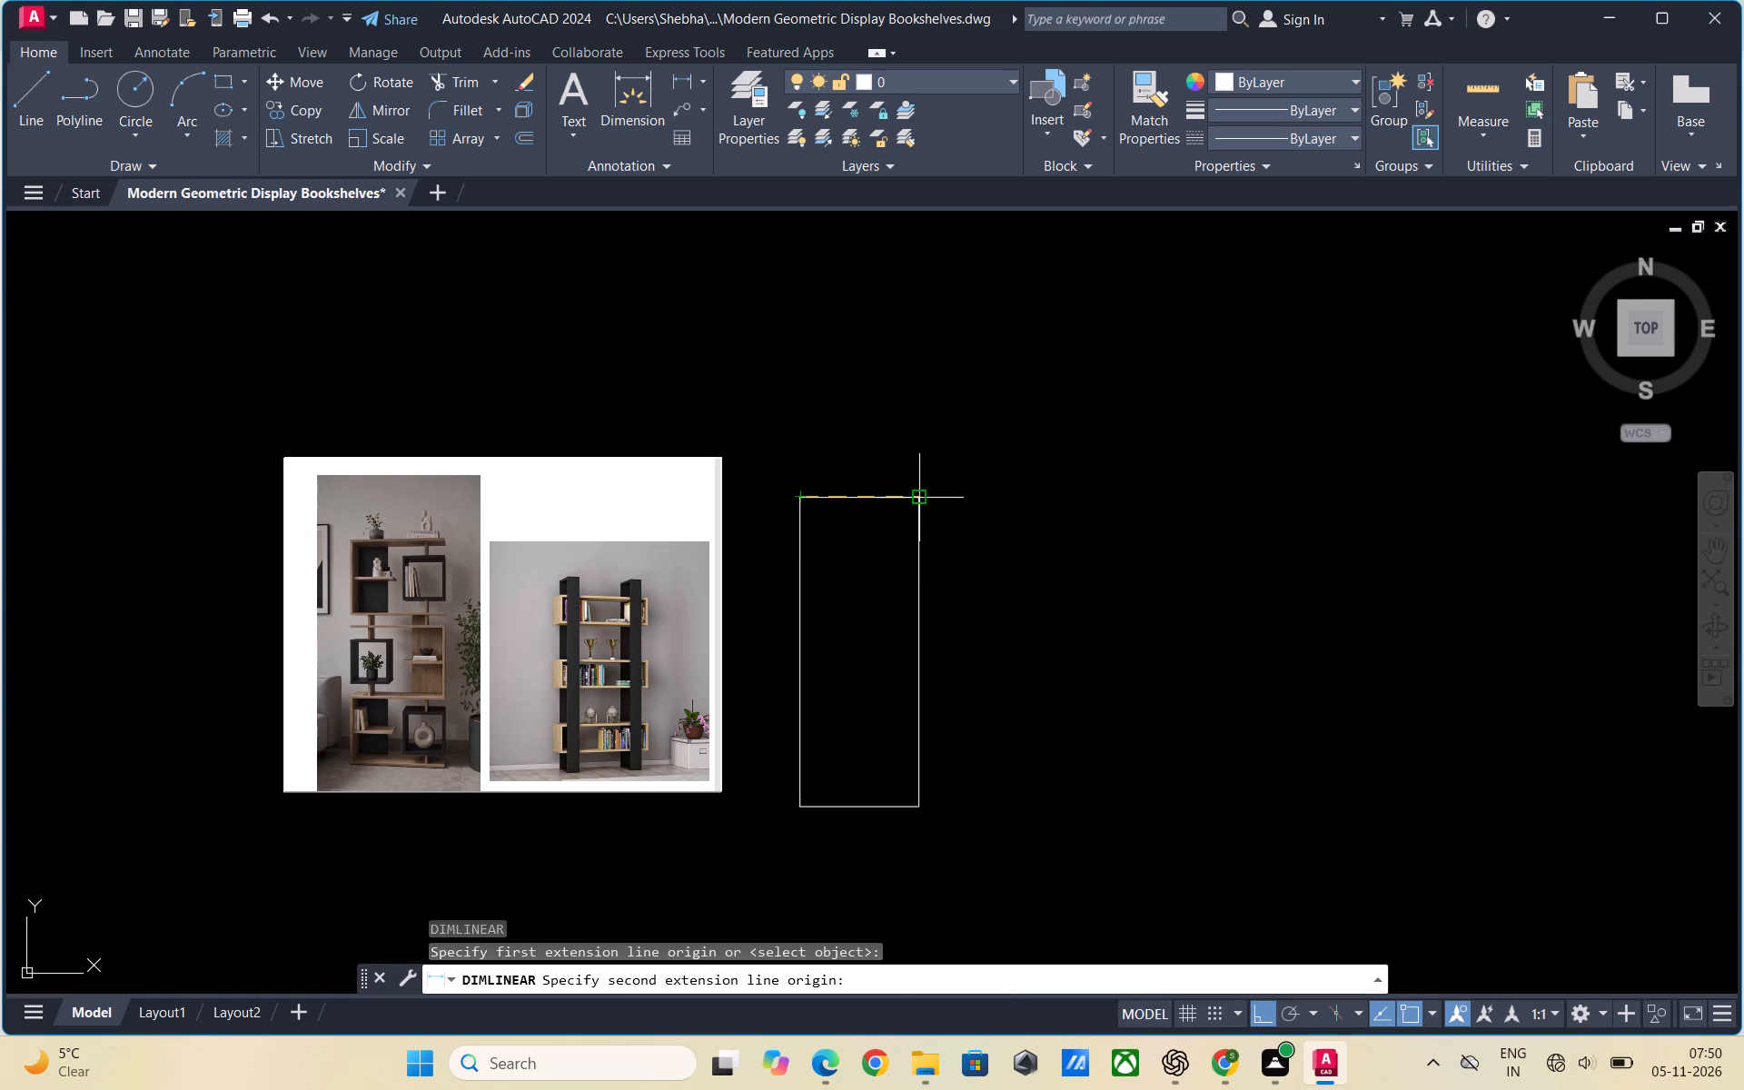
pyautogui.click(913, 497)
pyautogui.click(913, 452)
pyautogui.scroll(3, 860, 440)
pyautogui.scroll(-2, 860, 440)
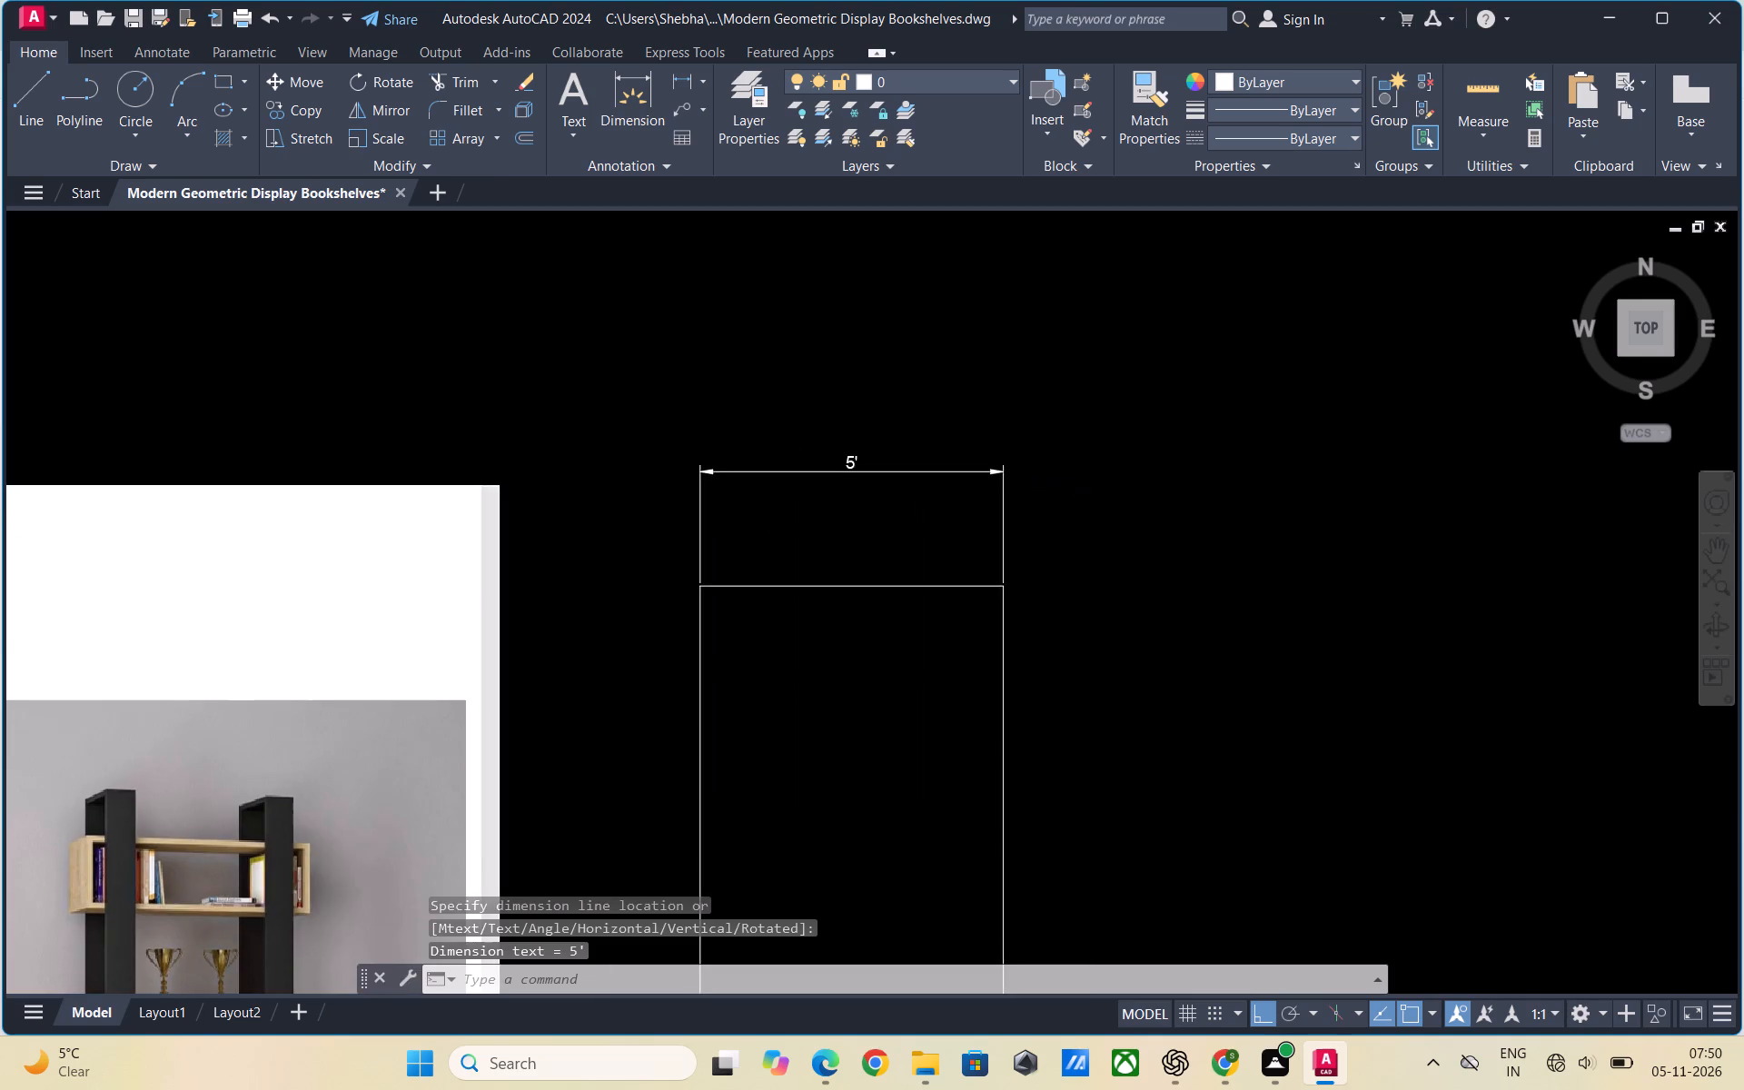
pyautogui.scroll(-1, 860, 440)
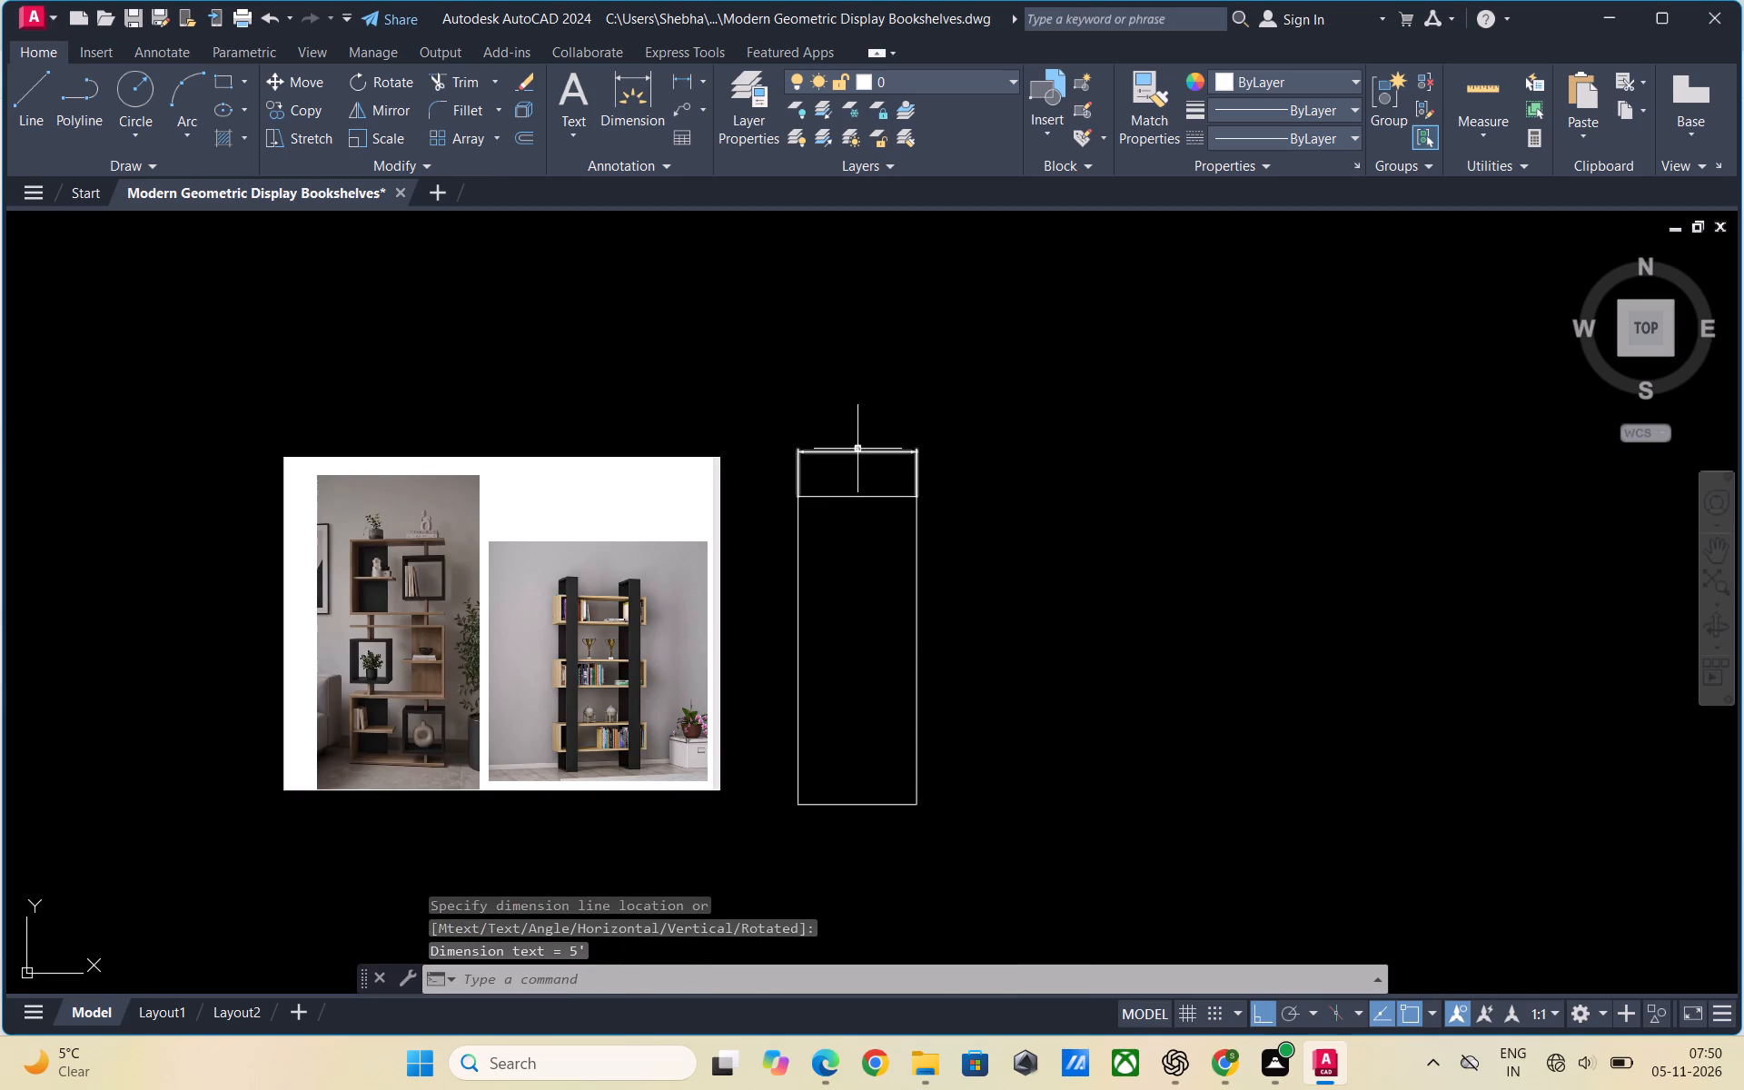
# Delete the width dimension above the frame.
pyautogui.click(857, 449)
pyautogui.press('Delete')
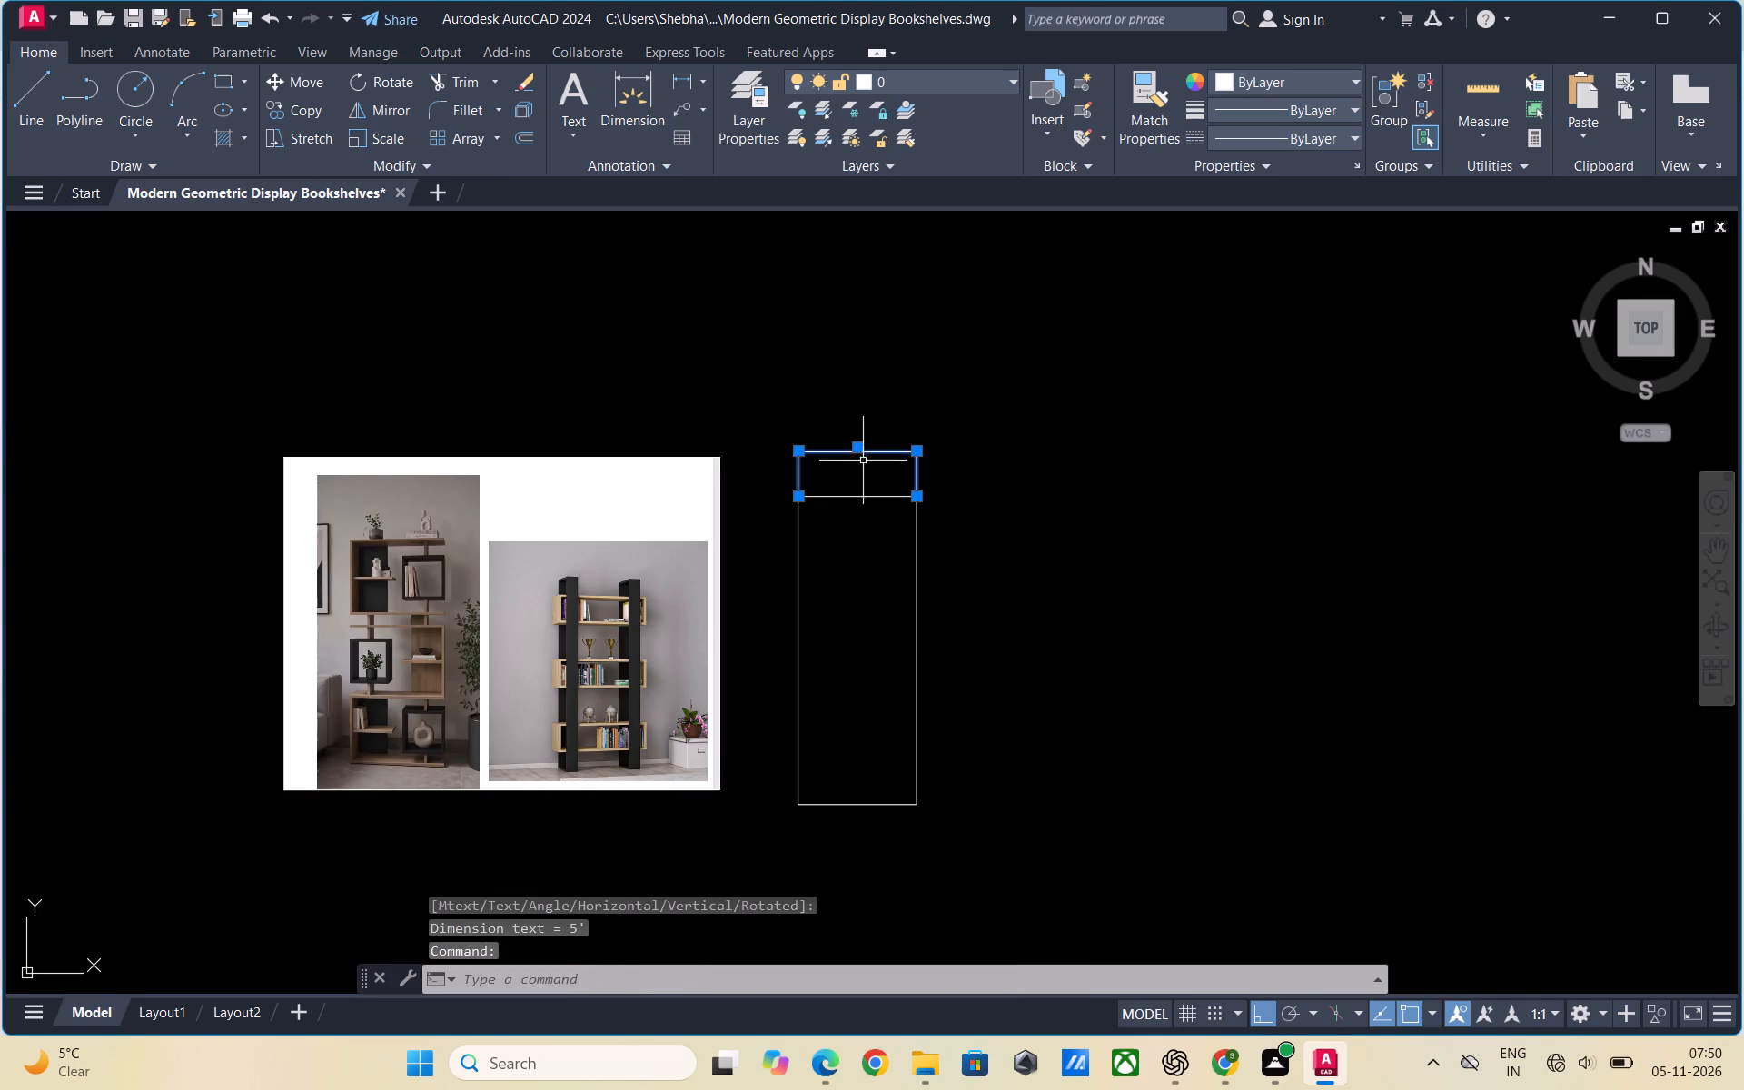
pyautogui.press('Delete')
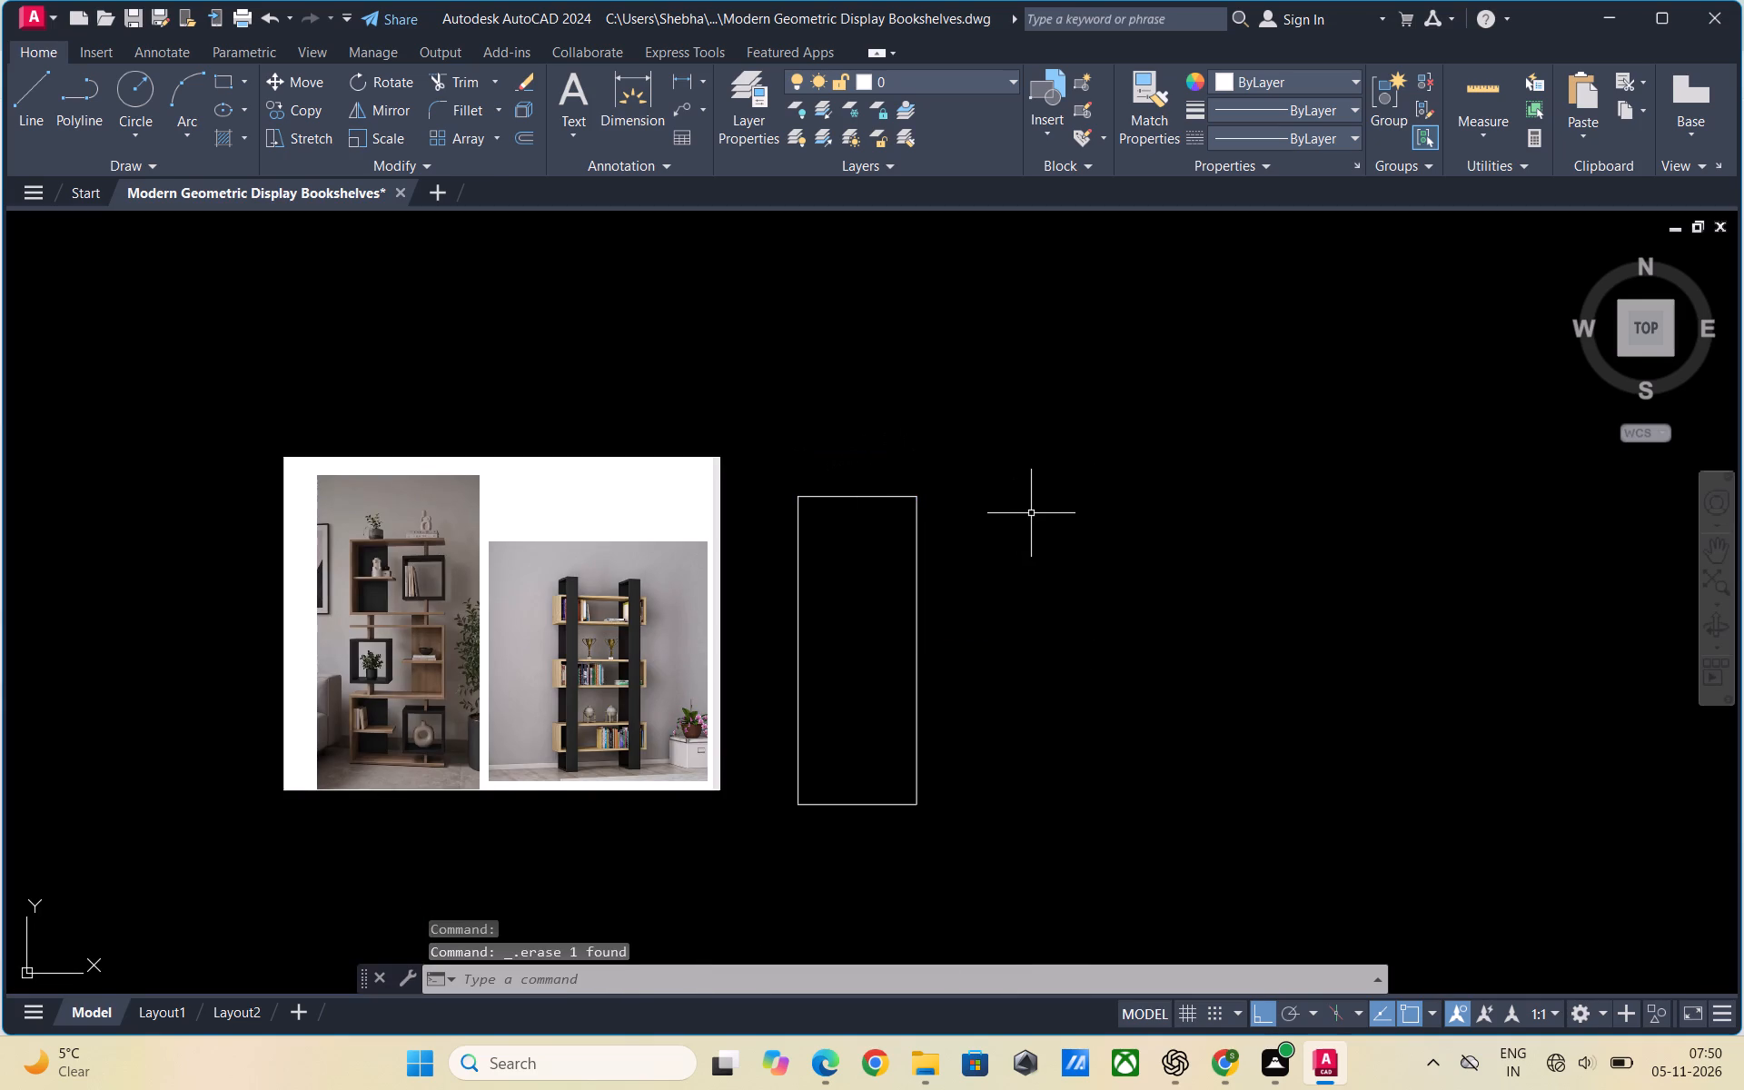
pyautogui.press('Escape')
# Offset the frame's right edge 1' outward, to the right of the frame.
pyautogui.press('Escape')
pyautogui.press('o')
pyautogui.press('Return')
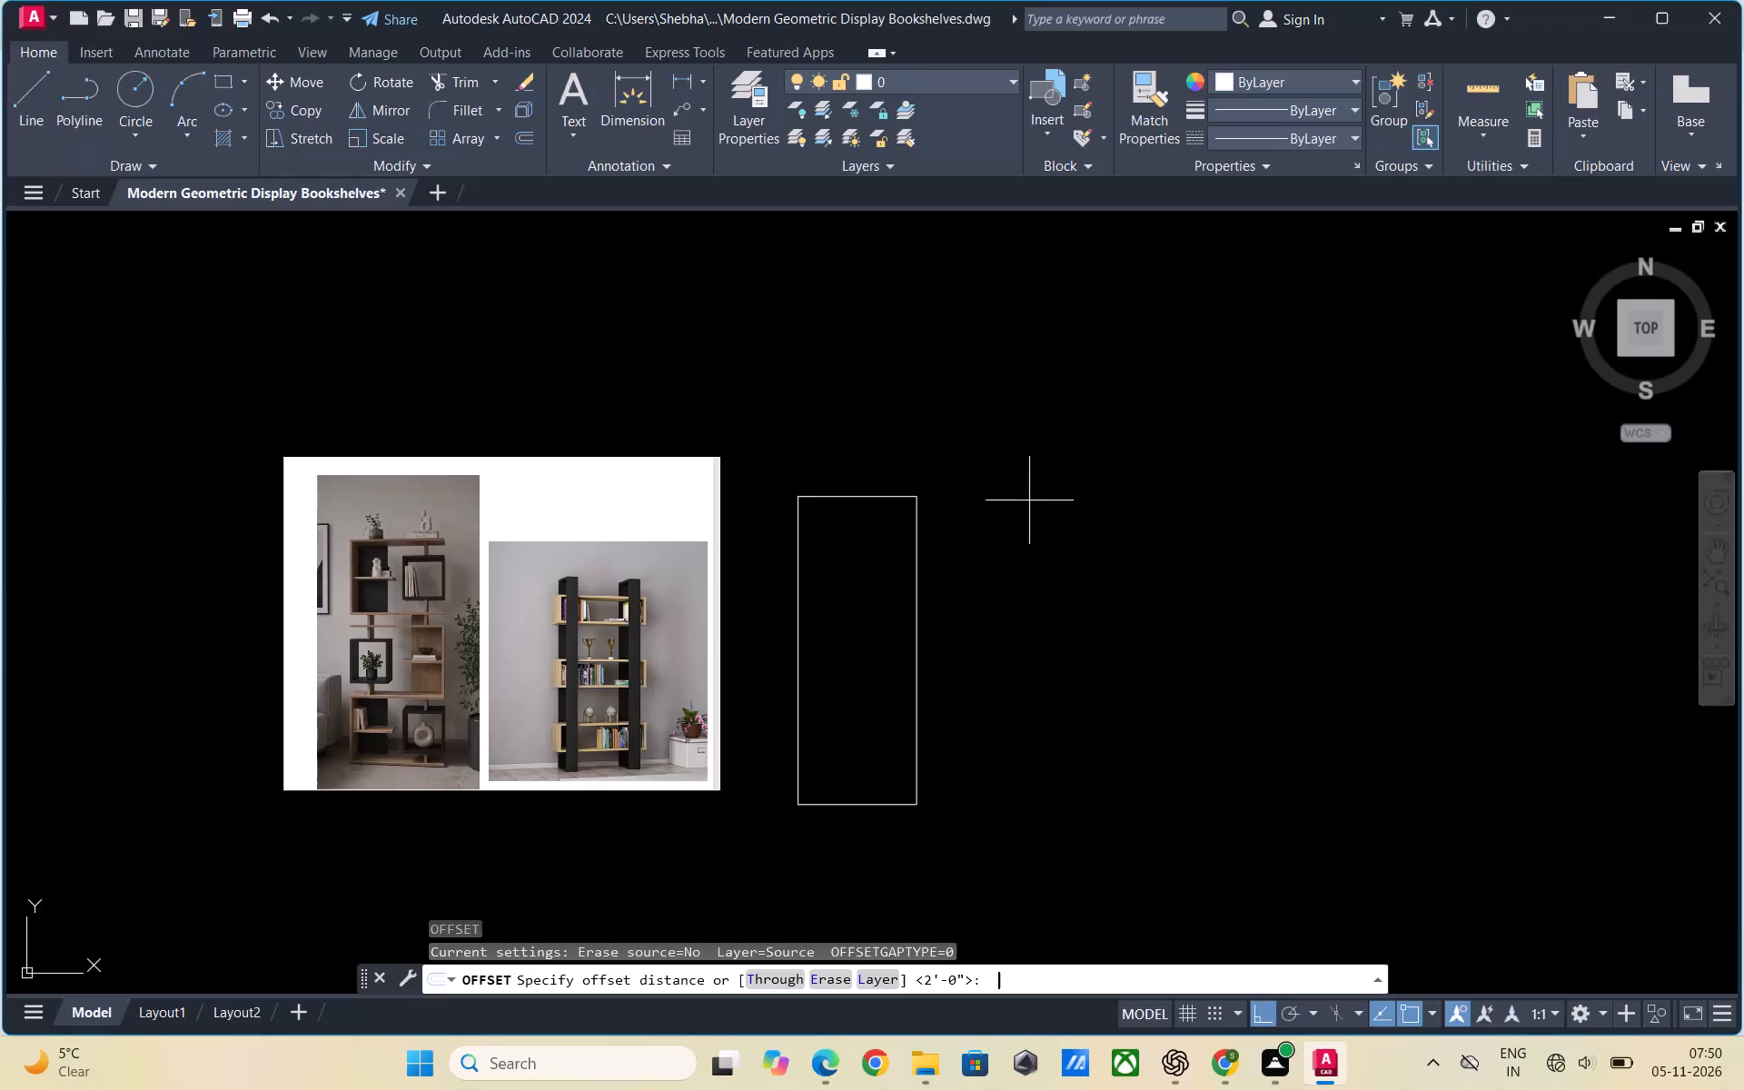
pyautogui.write("1'")
pyautogui.press('Return')
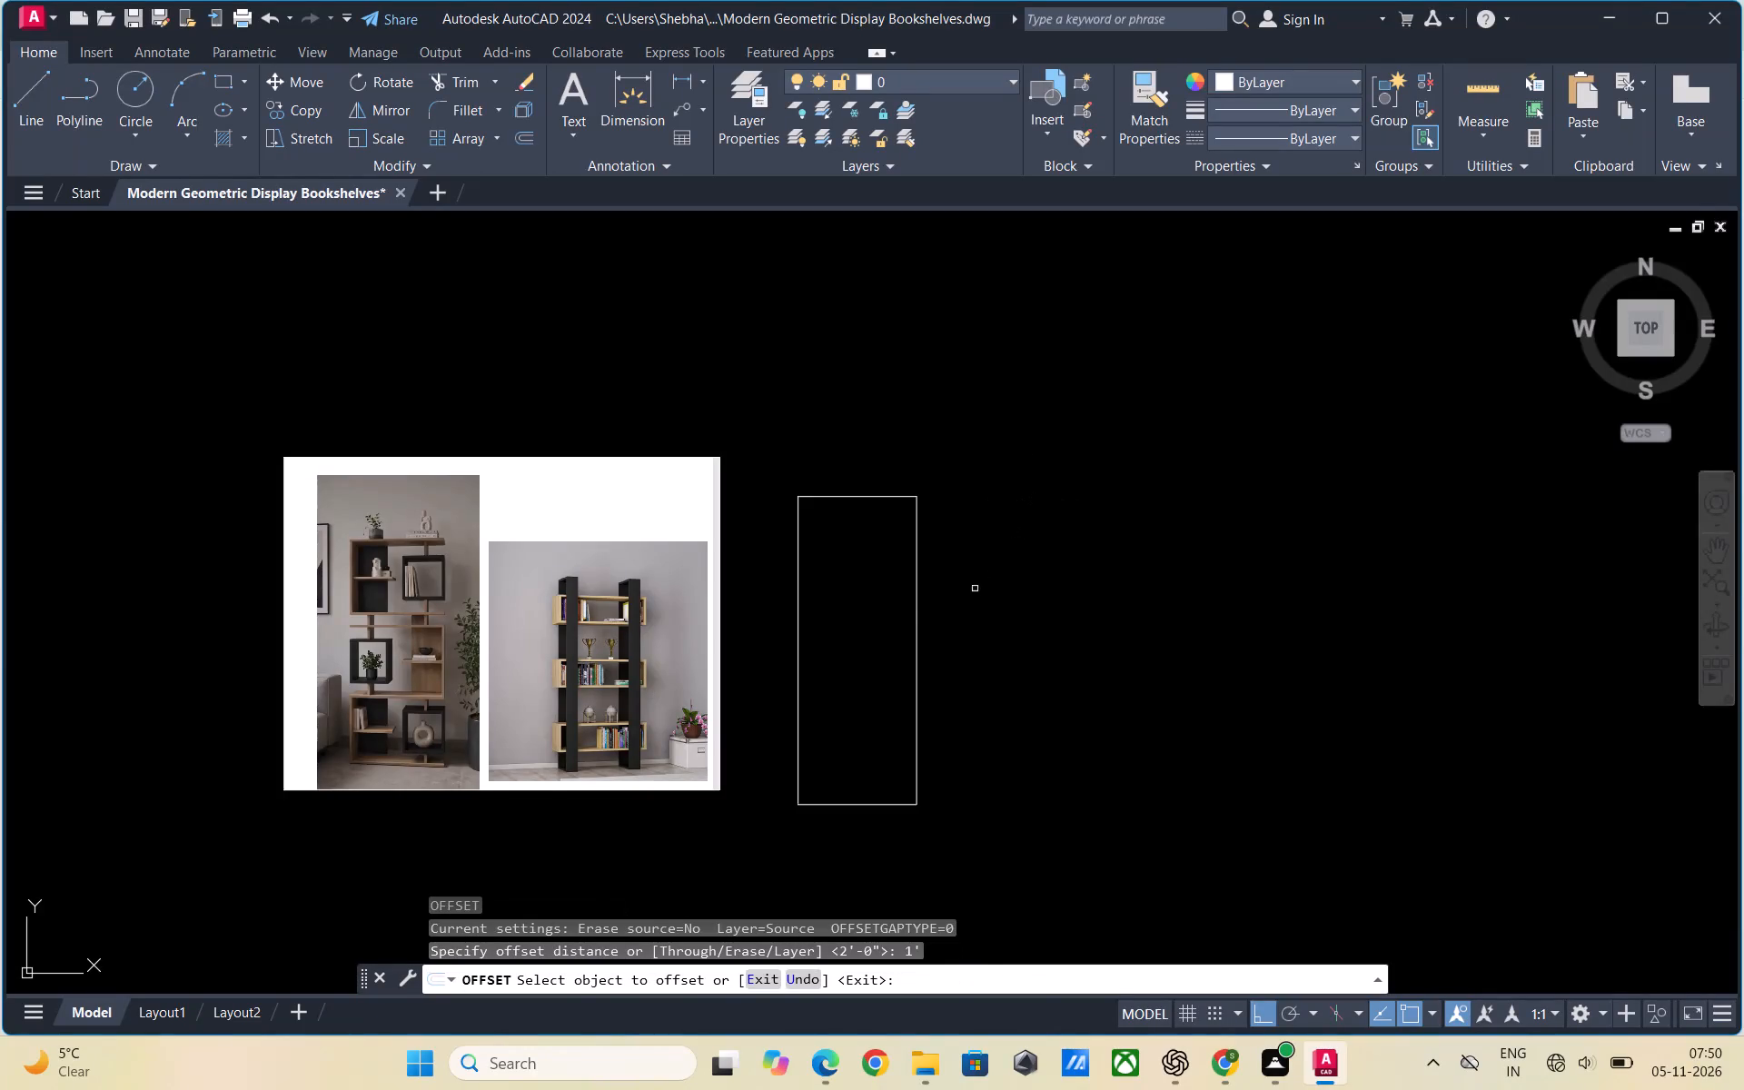
pyautogui.click(915, 612)
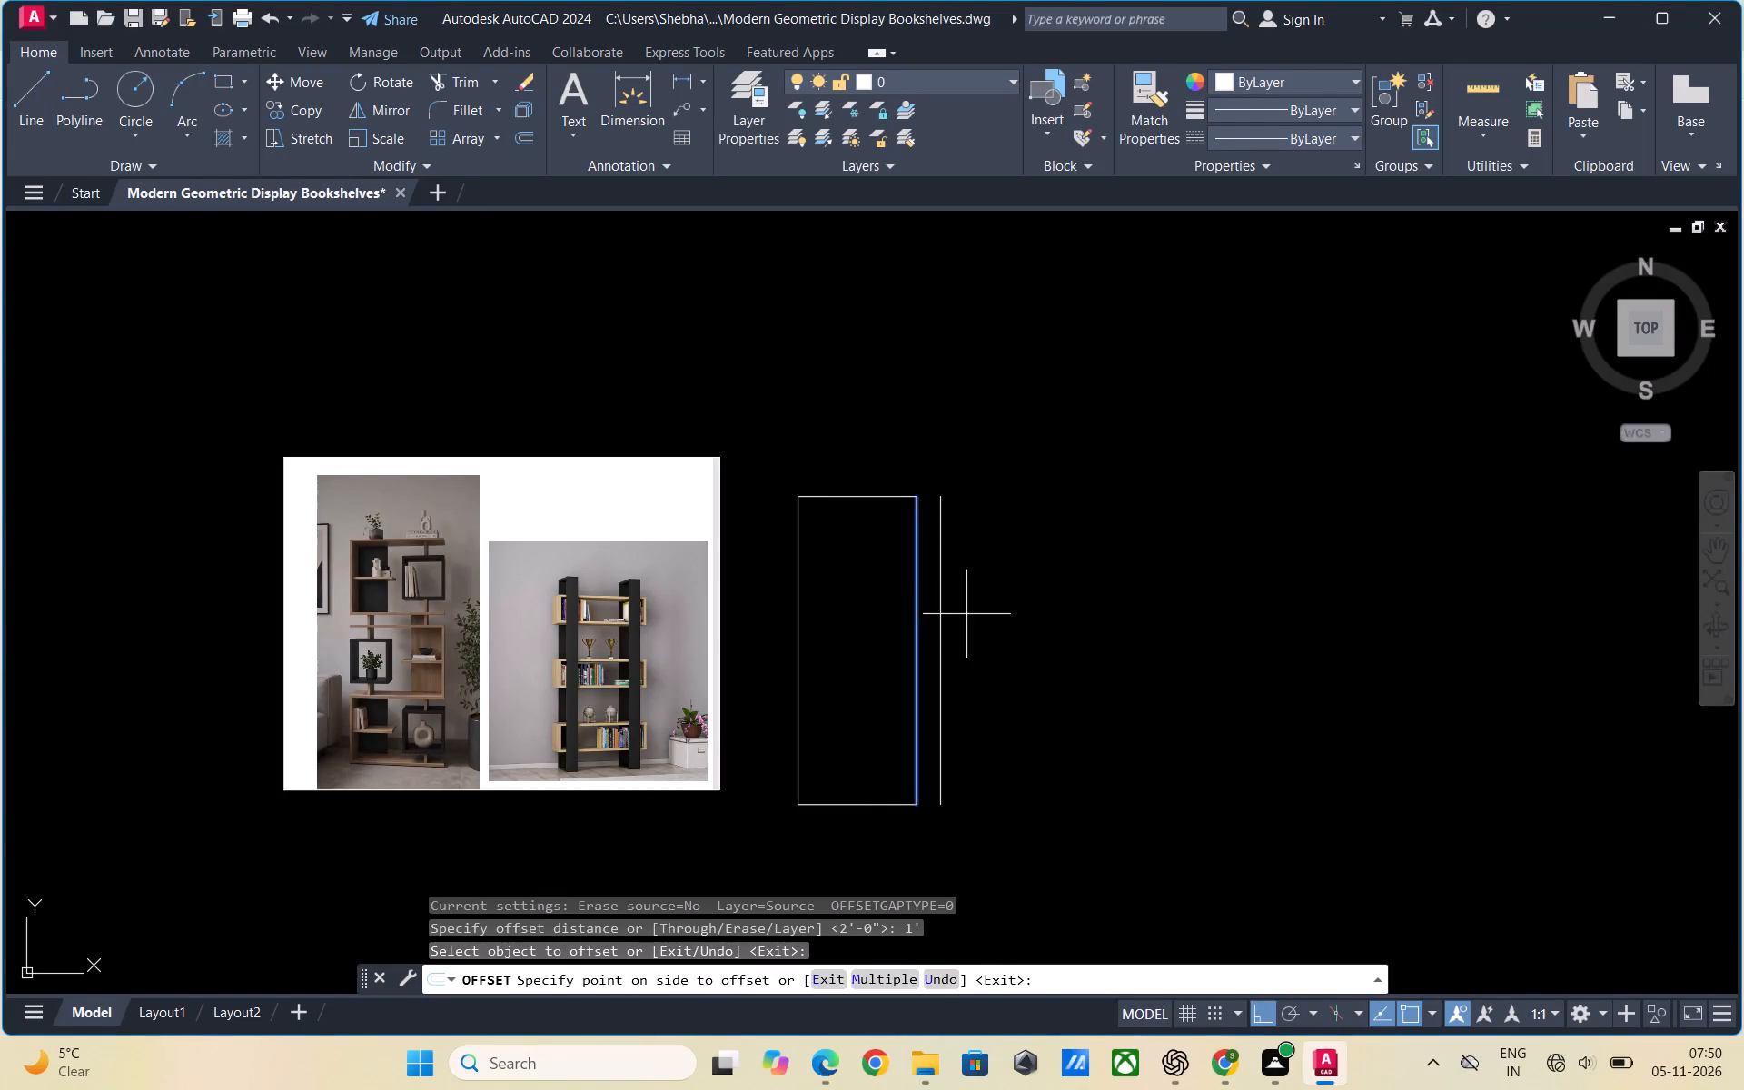
pyautogui.click(966, 614)
pyautogui.press('Escape')
pyautogui.press('Escape')
# Extend the frame's top and bottom edges to the new vertical line on the right.
pyautogui.press('e')
pyautogui.write('X')
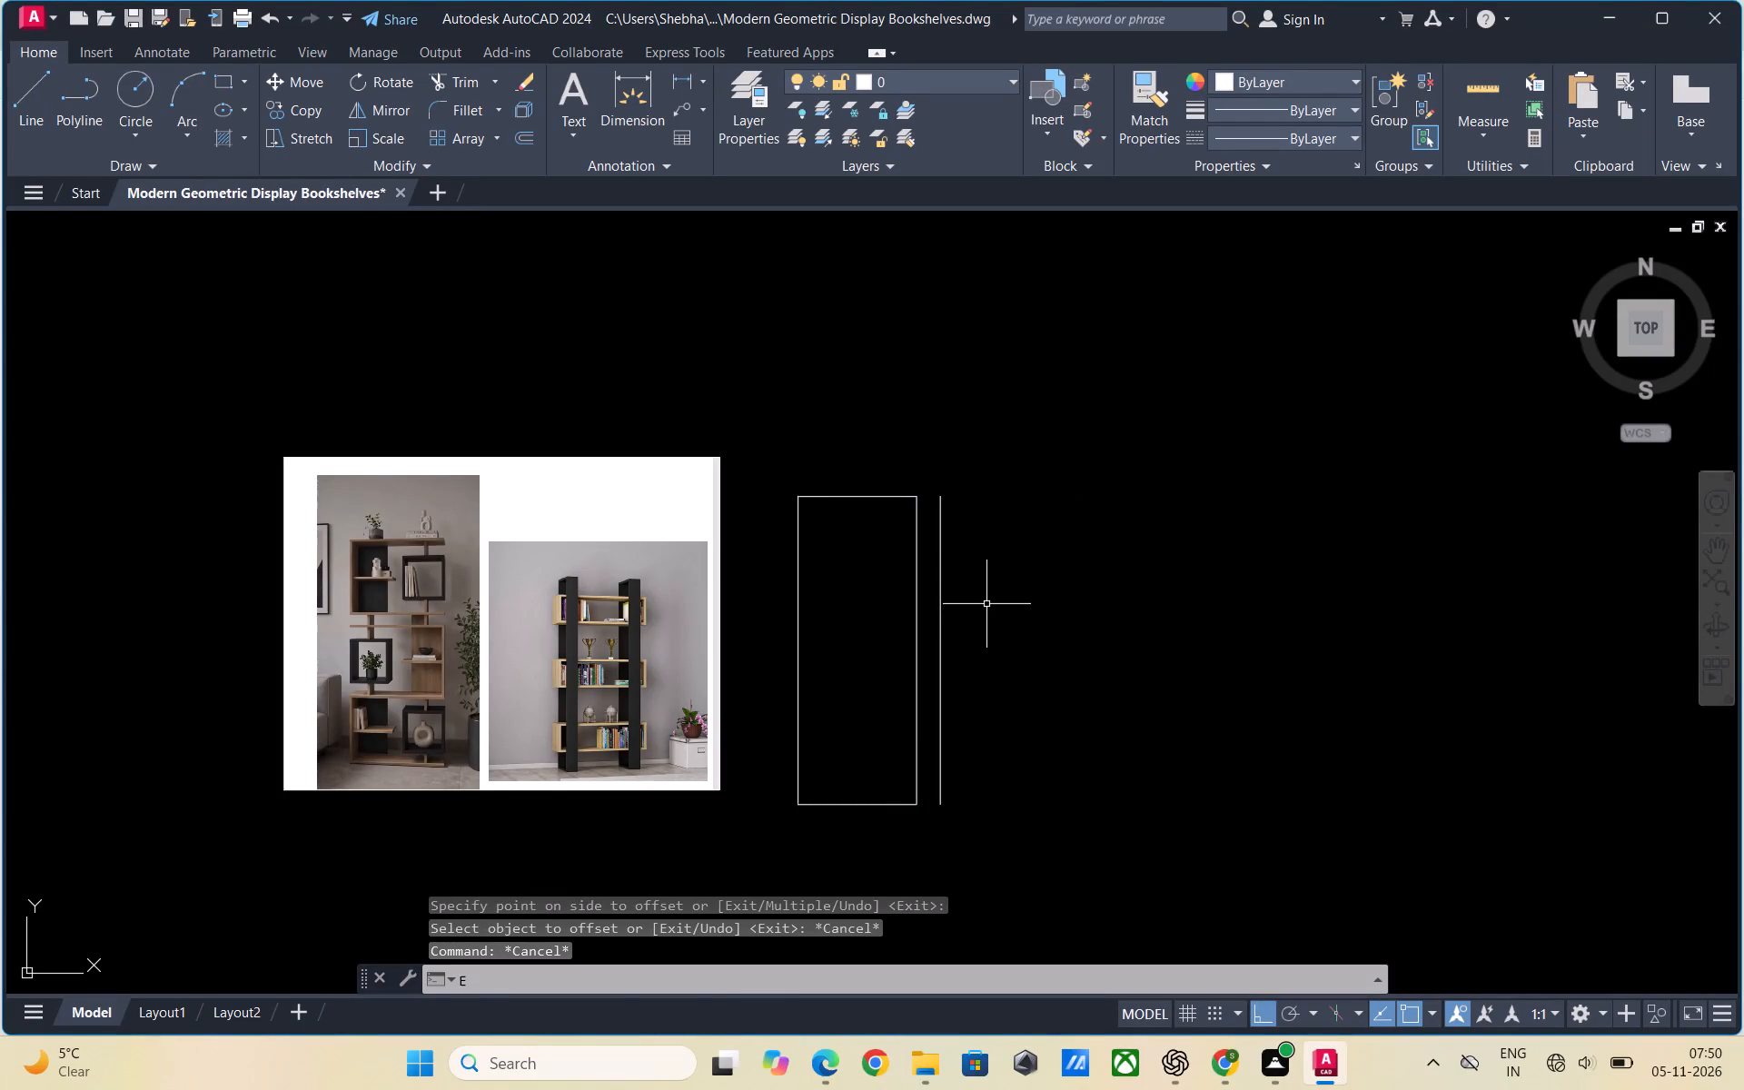
pyautogui.press('space')
pyautogui.press('space')
pyautogui.click(880, 496)
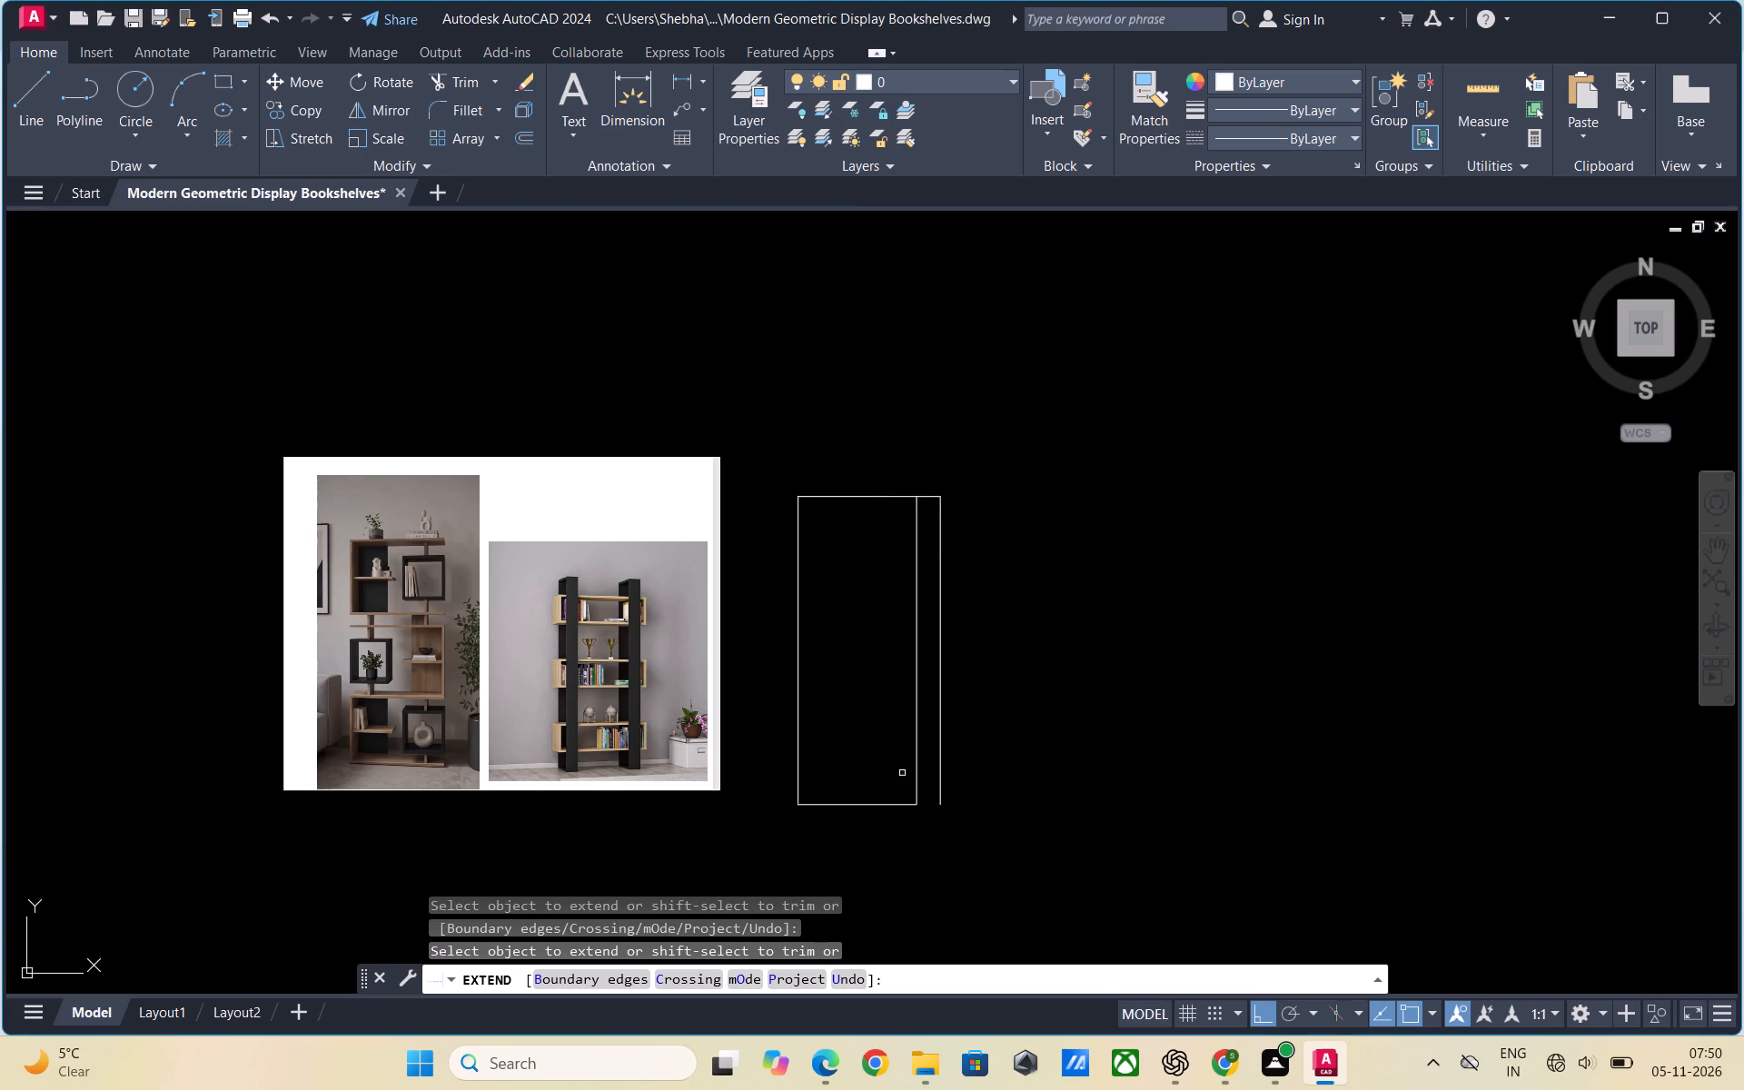
pyautogui.click(897, 806)
pyautogui.press('Escape')
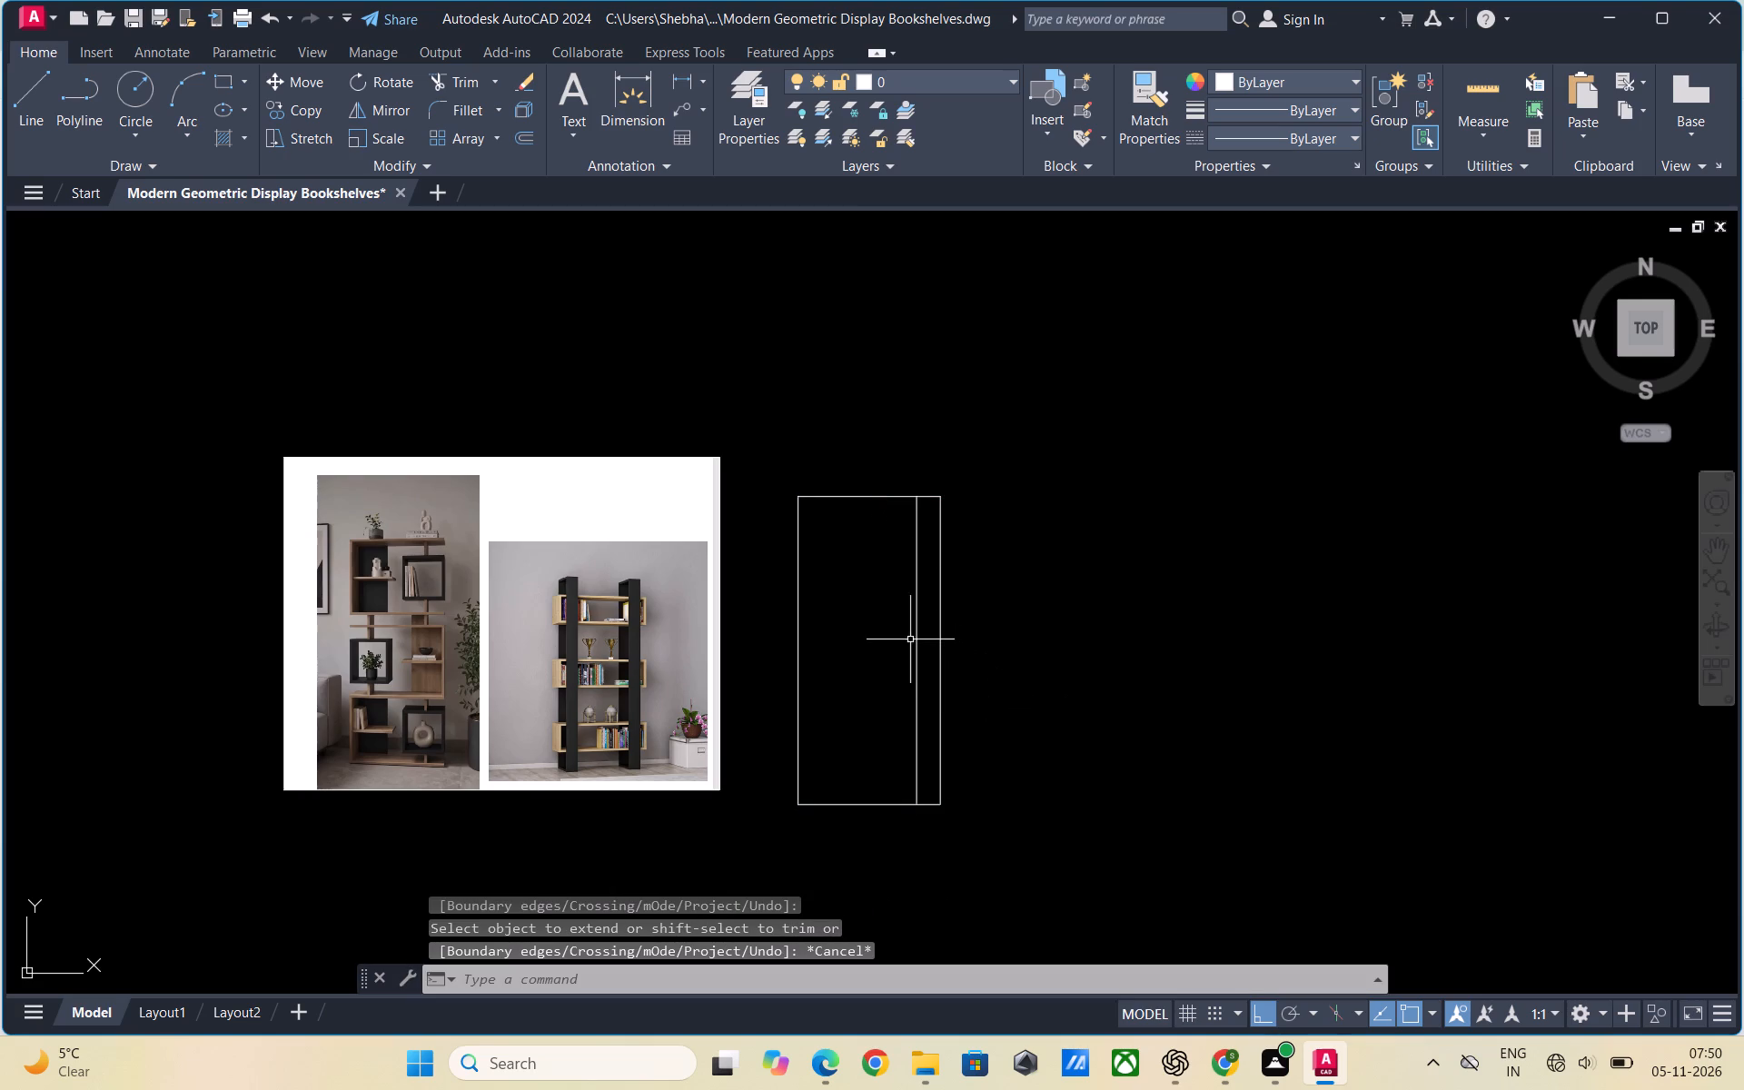
# Delete the frame's former right edge, now inside the widened frame.
pyautogui.click(915, 649)
pyautogui.press('Delete')
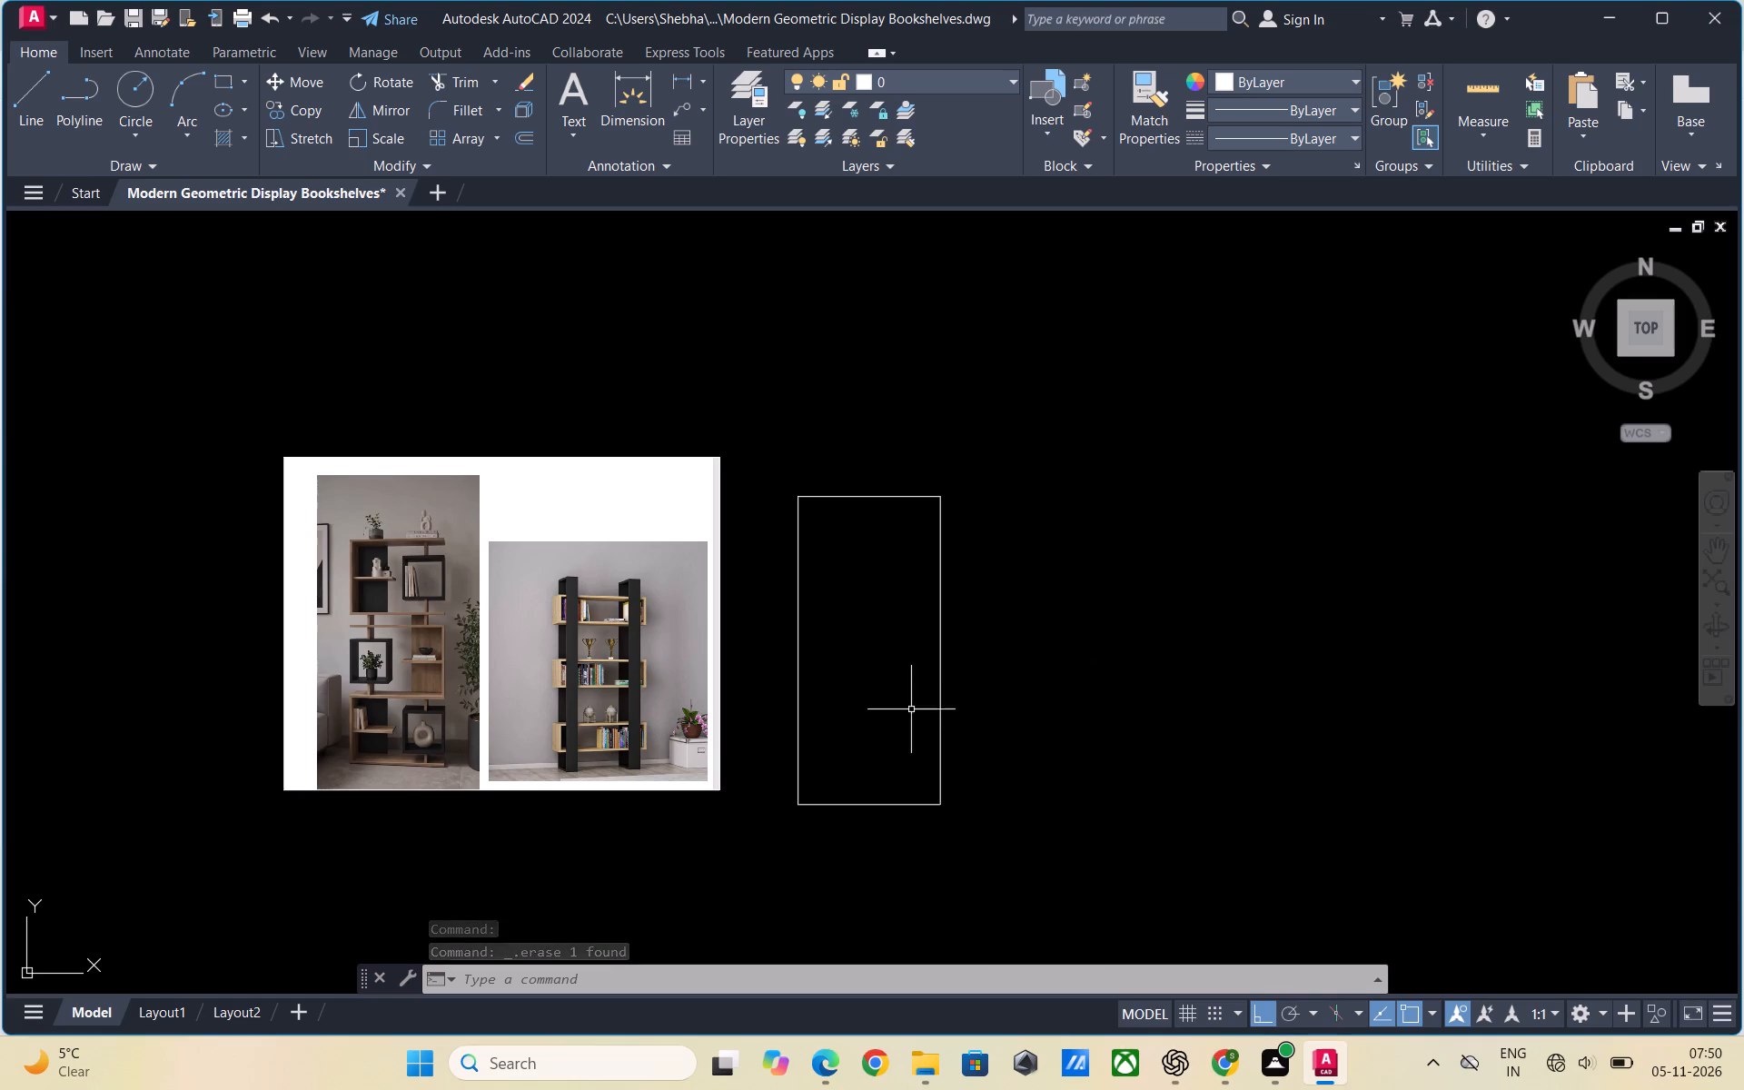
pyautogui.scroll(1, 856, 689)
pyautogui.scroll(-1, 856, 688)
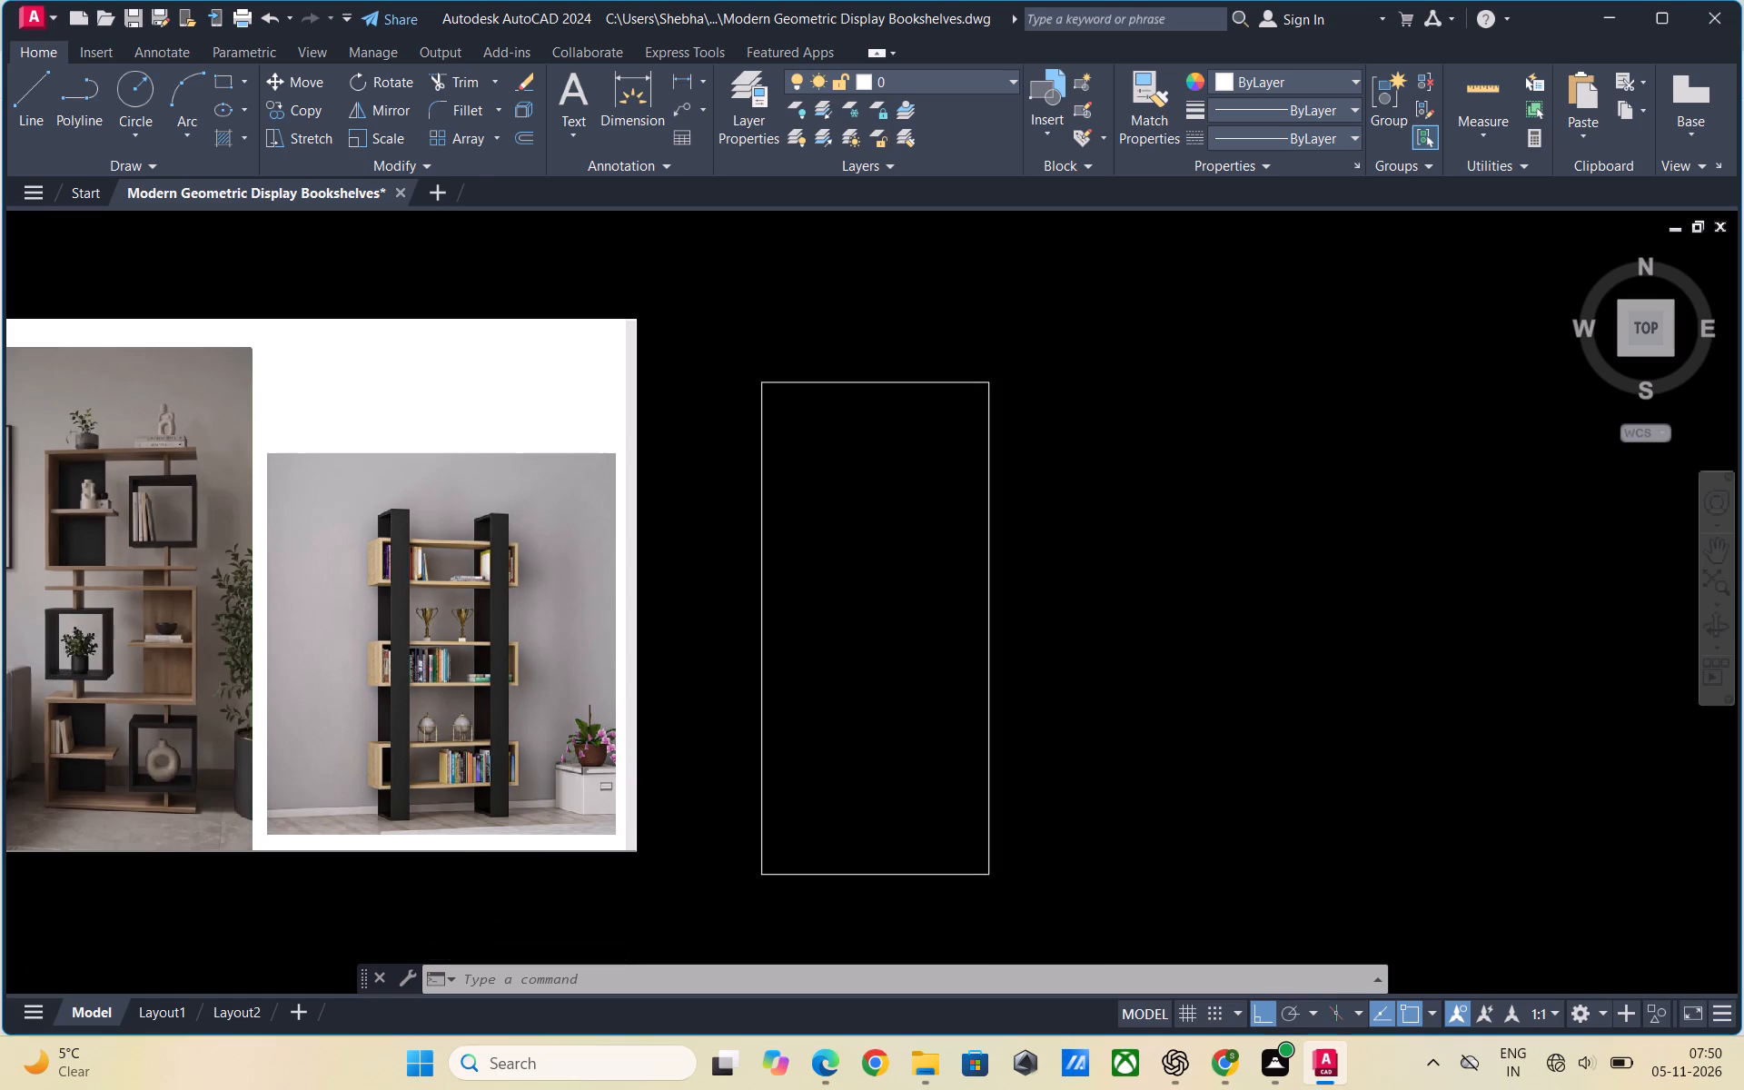
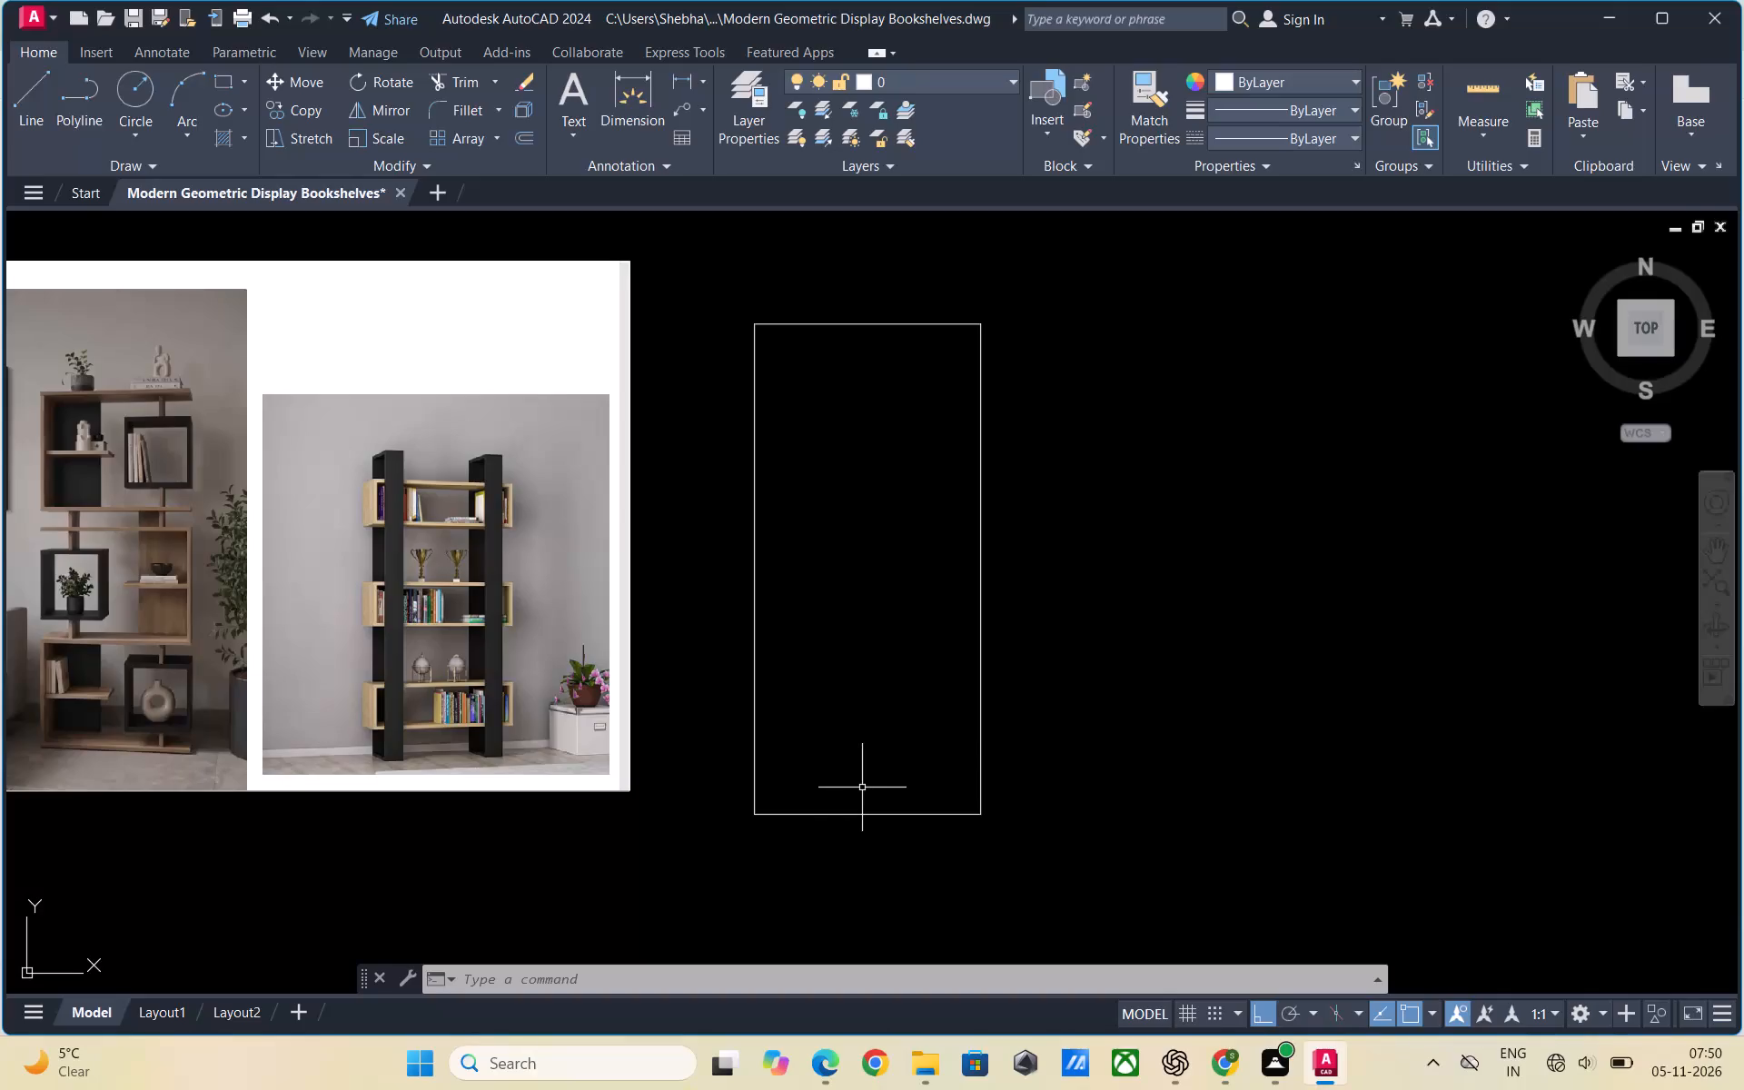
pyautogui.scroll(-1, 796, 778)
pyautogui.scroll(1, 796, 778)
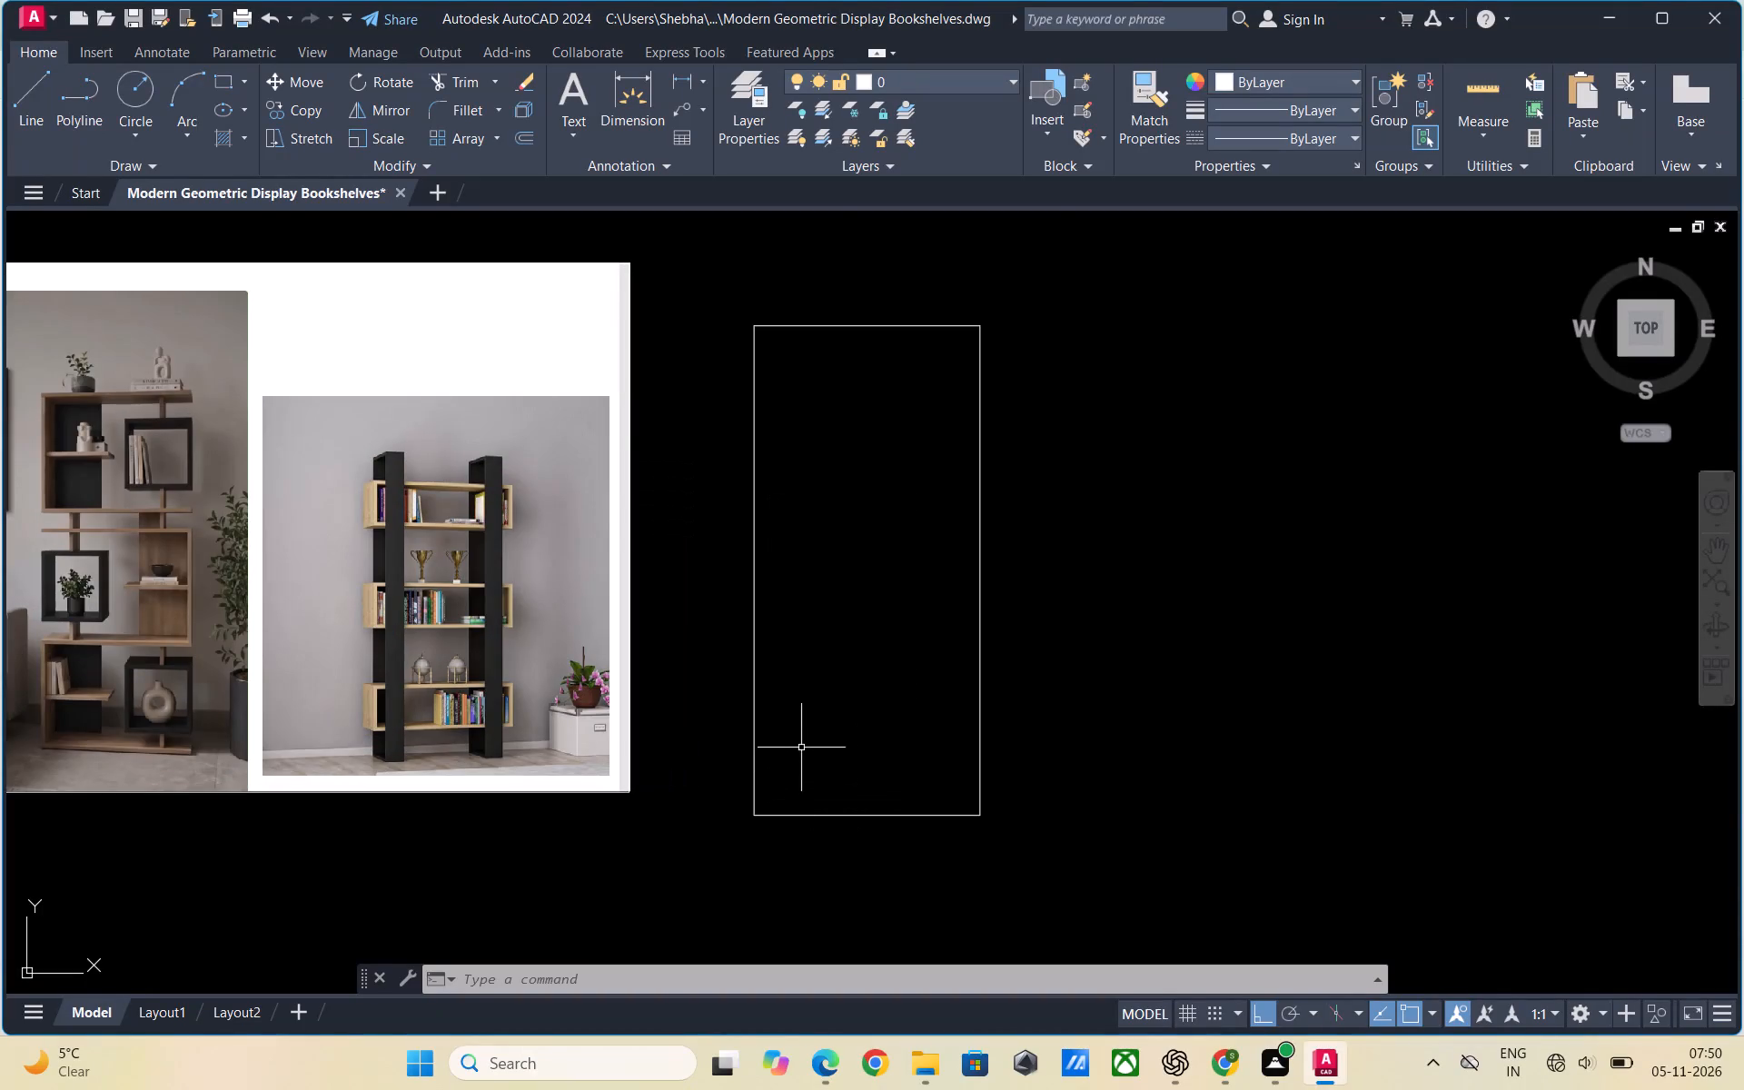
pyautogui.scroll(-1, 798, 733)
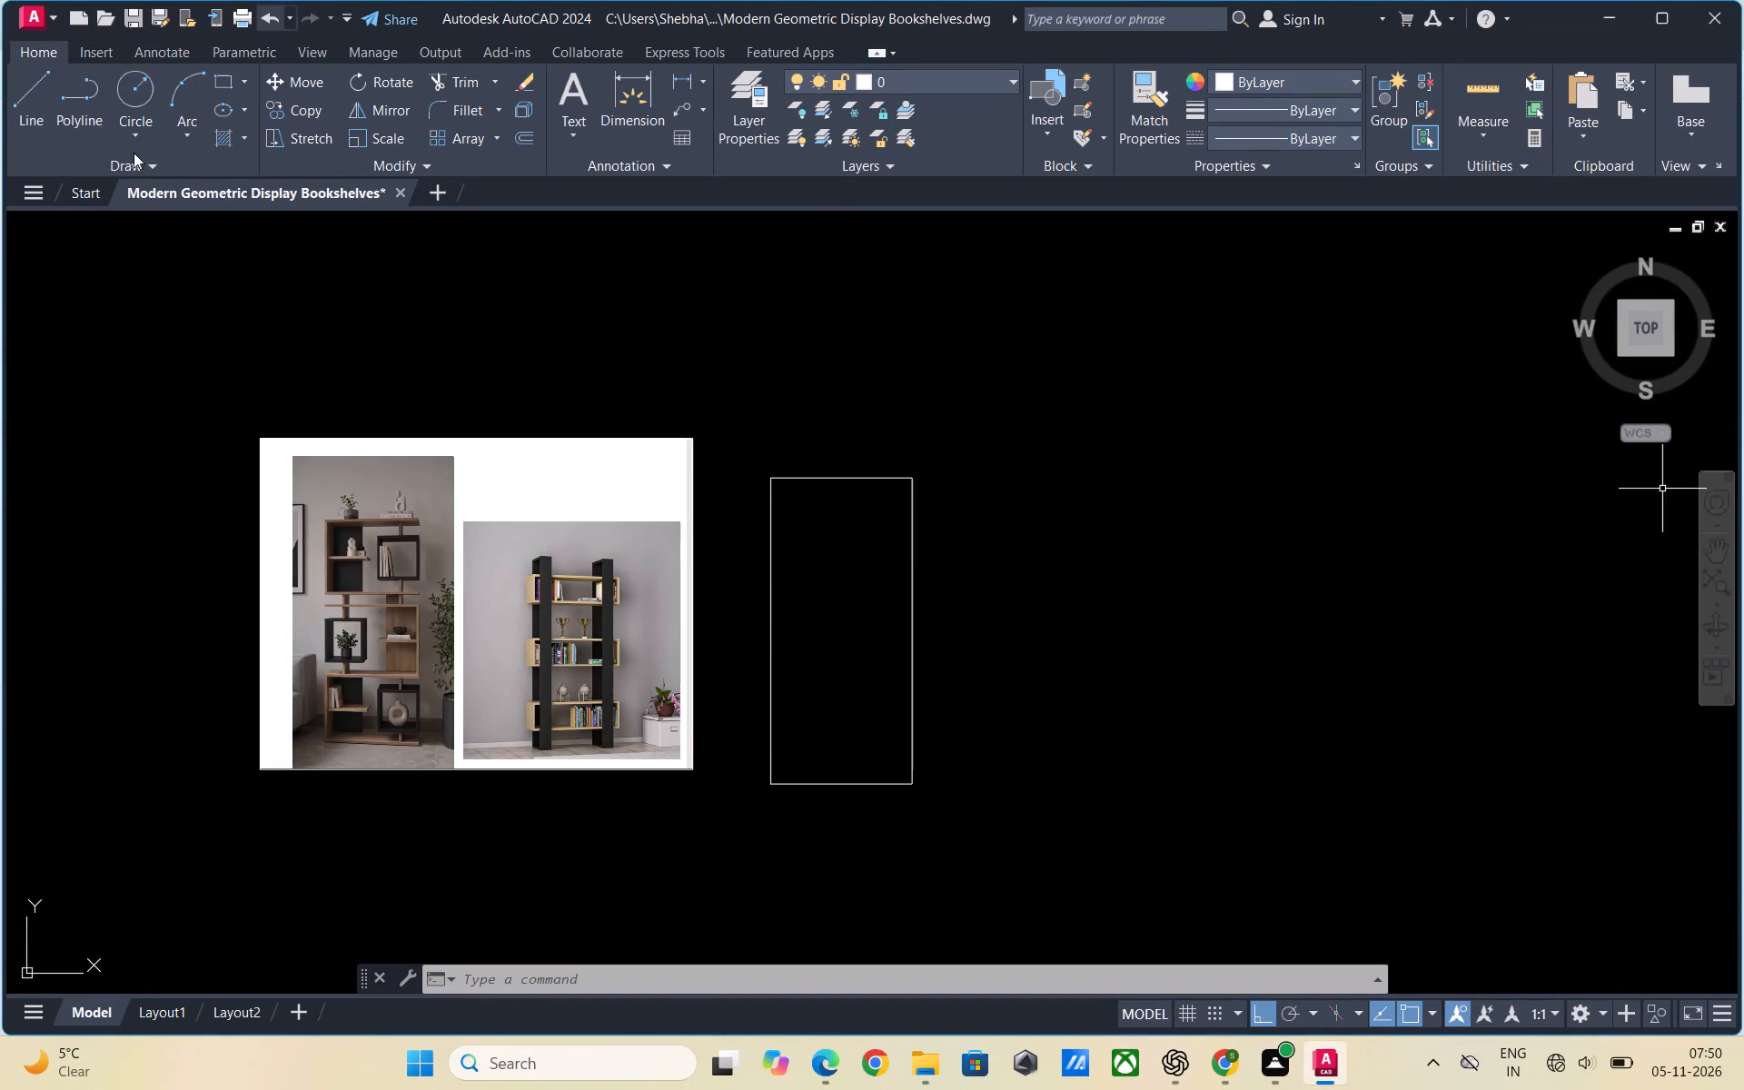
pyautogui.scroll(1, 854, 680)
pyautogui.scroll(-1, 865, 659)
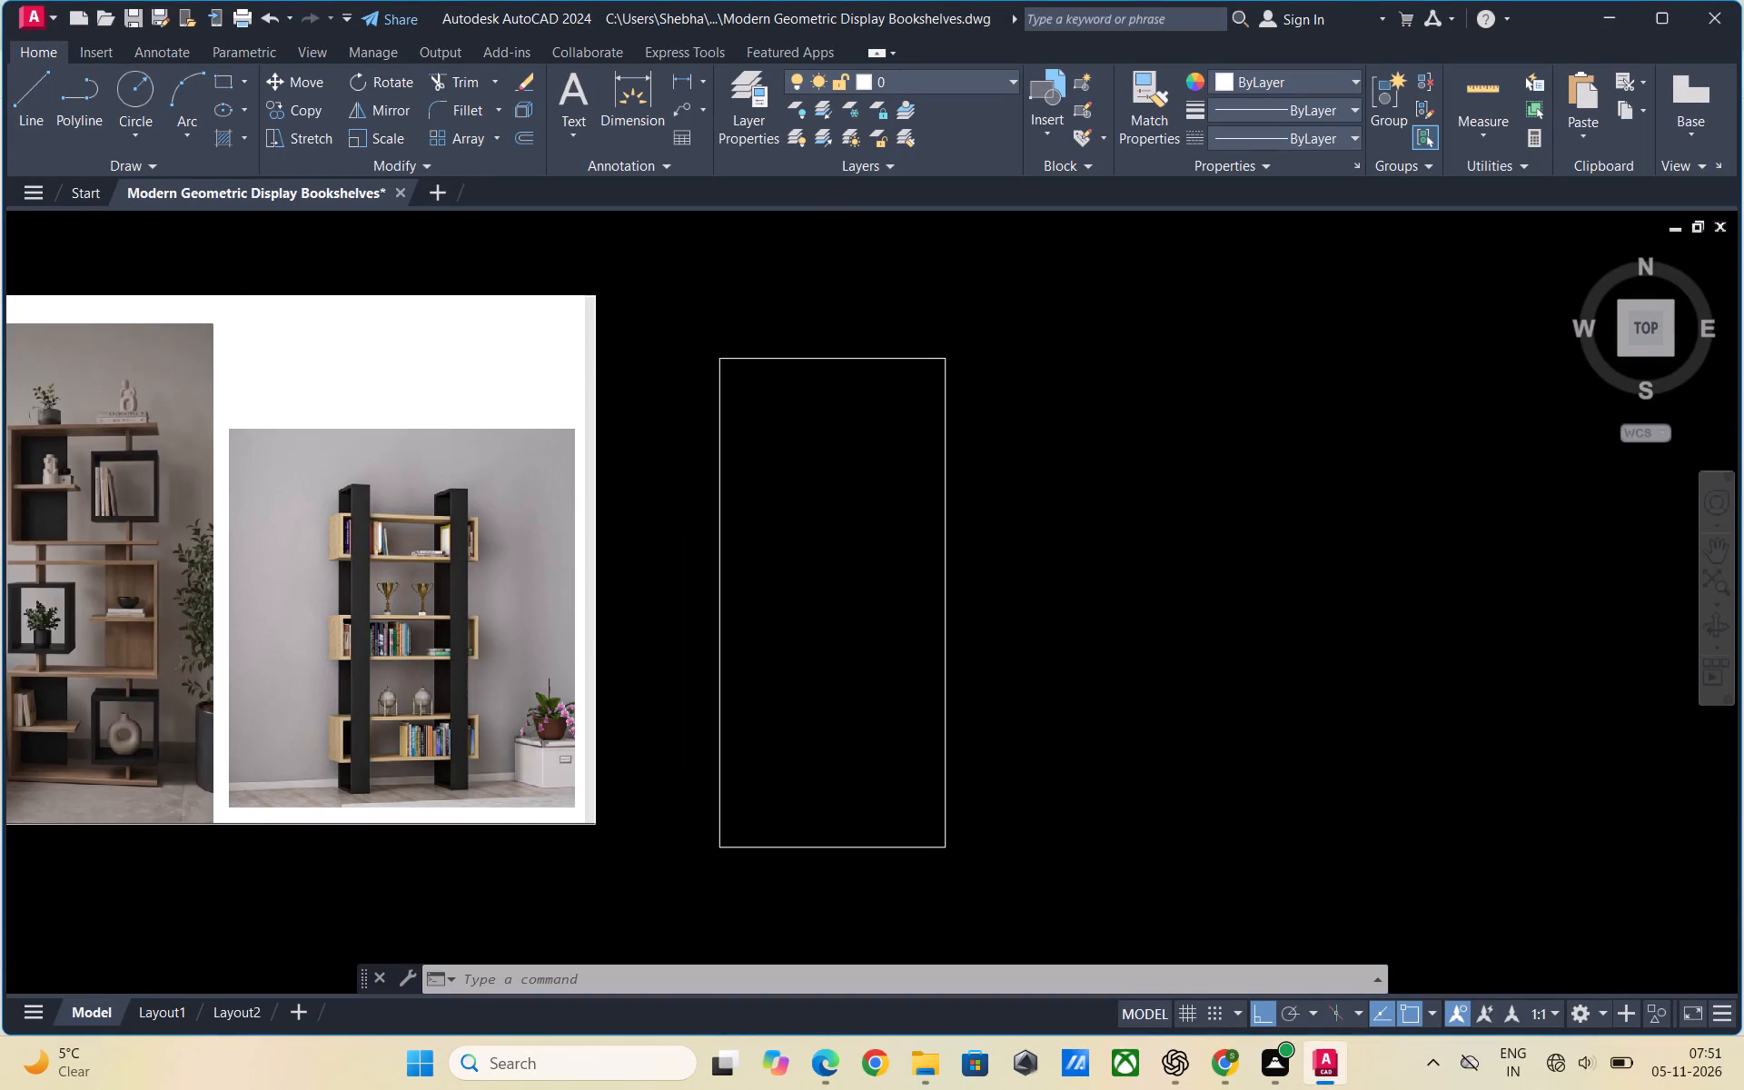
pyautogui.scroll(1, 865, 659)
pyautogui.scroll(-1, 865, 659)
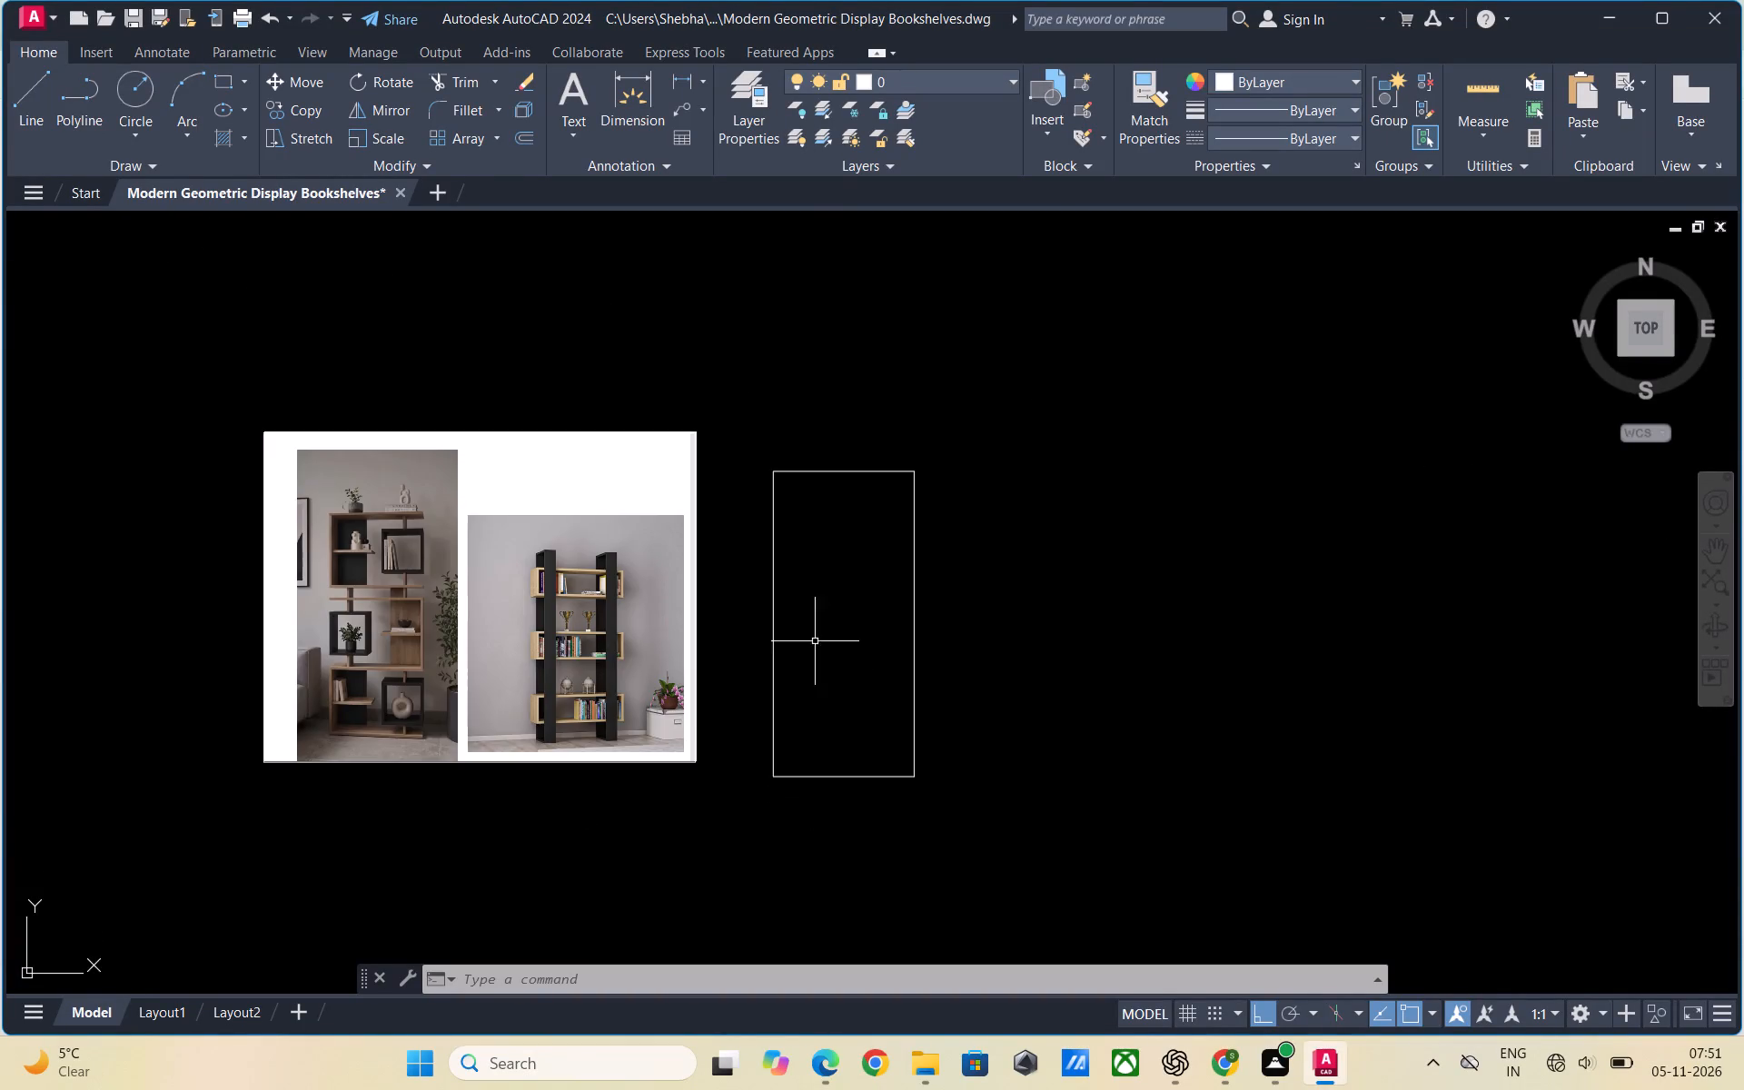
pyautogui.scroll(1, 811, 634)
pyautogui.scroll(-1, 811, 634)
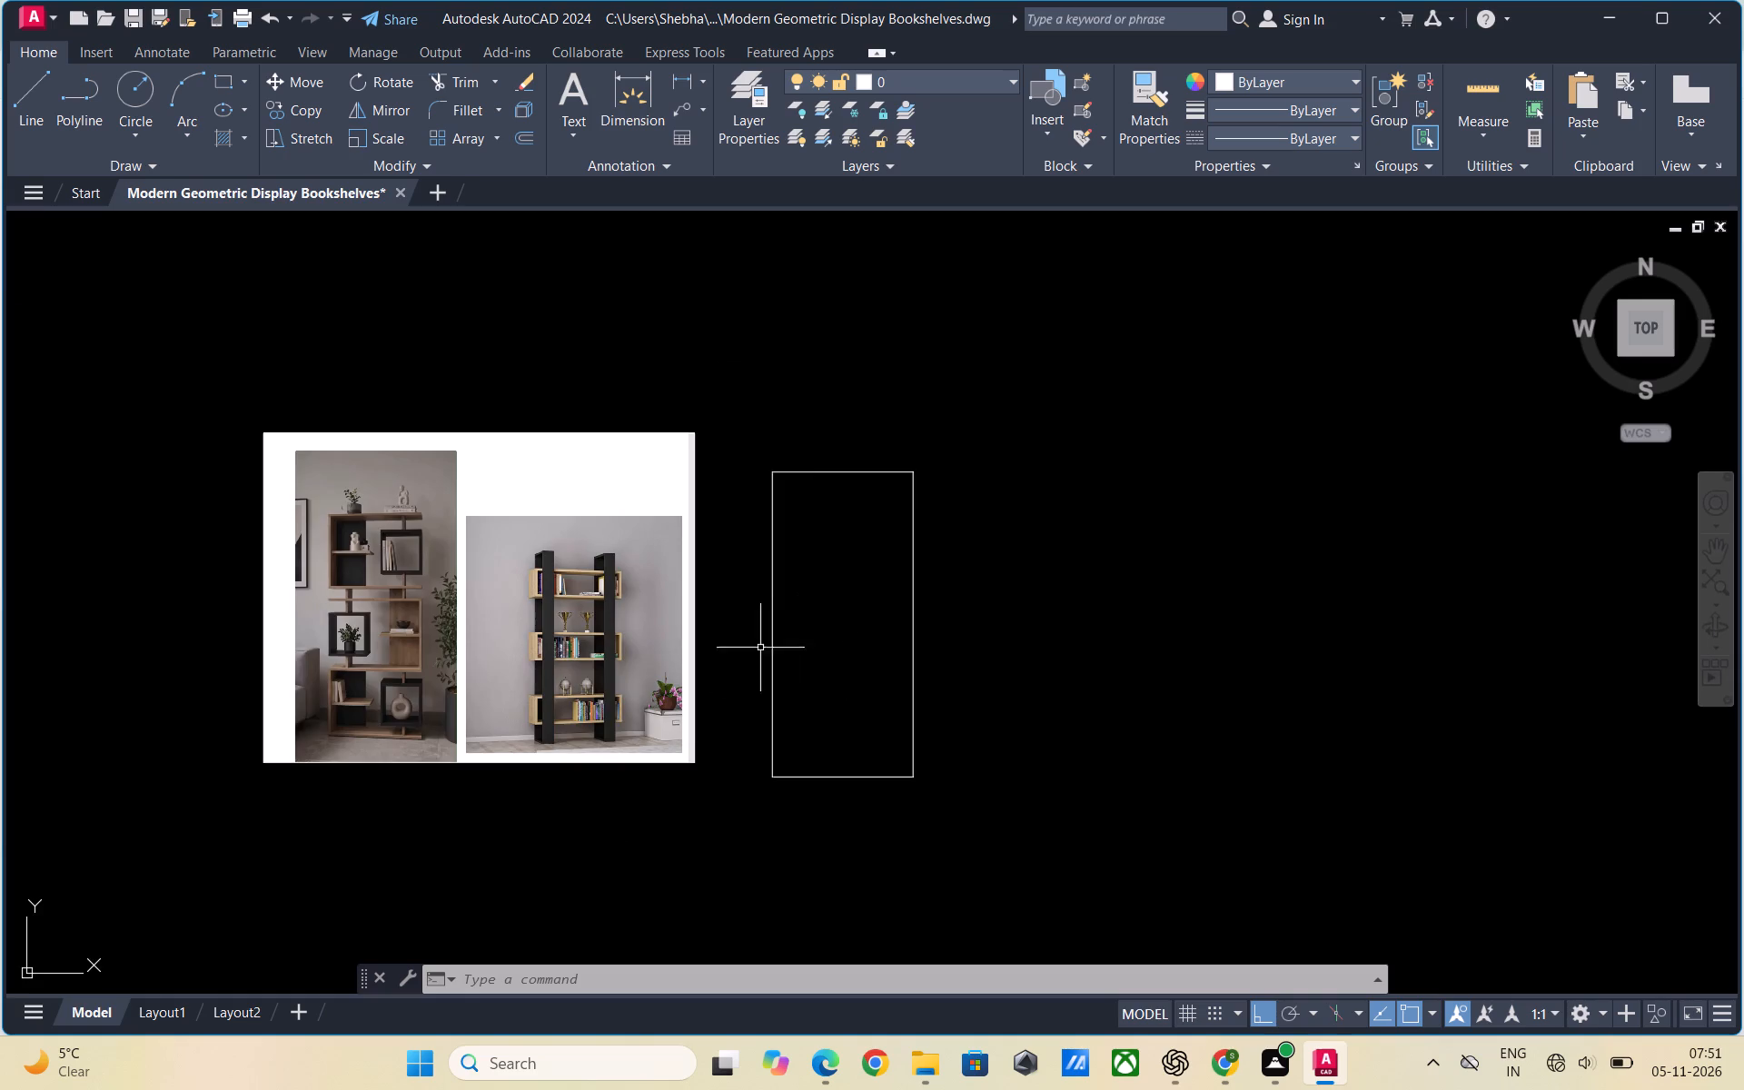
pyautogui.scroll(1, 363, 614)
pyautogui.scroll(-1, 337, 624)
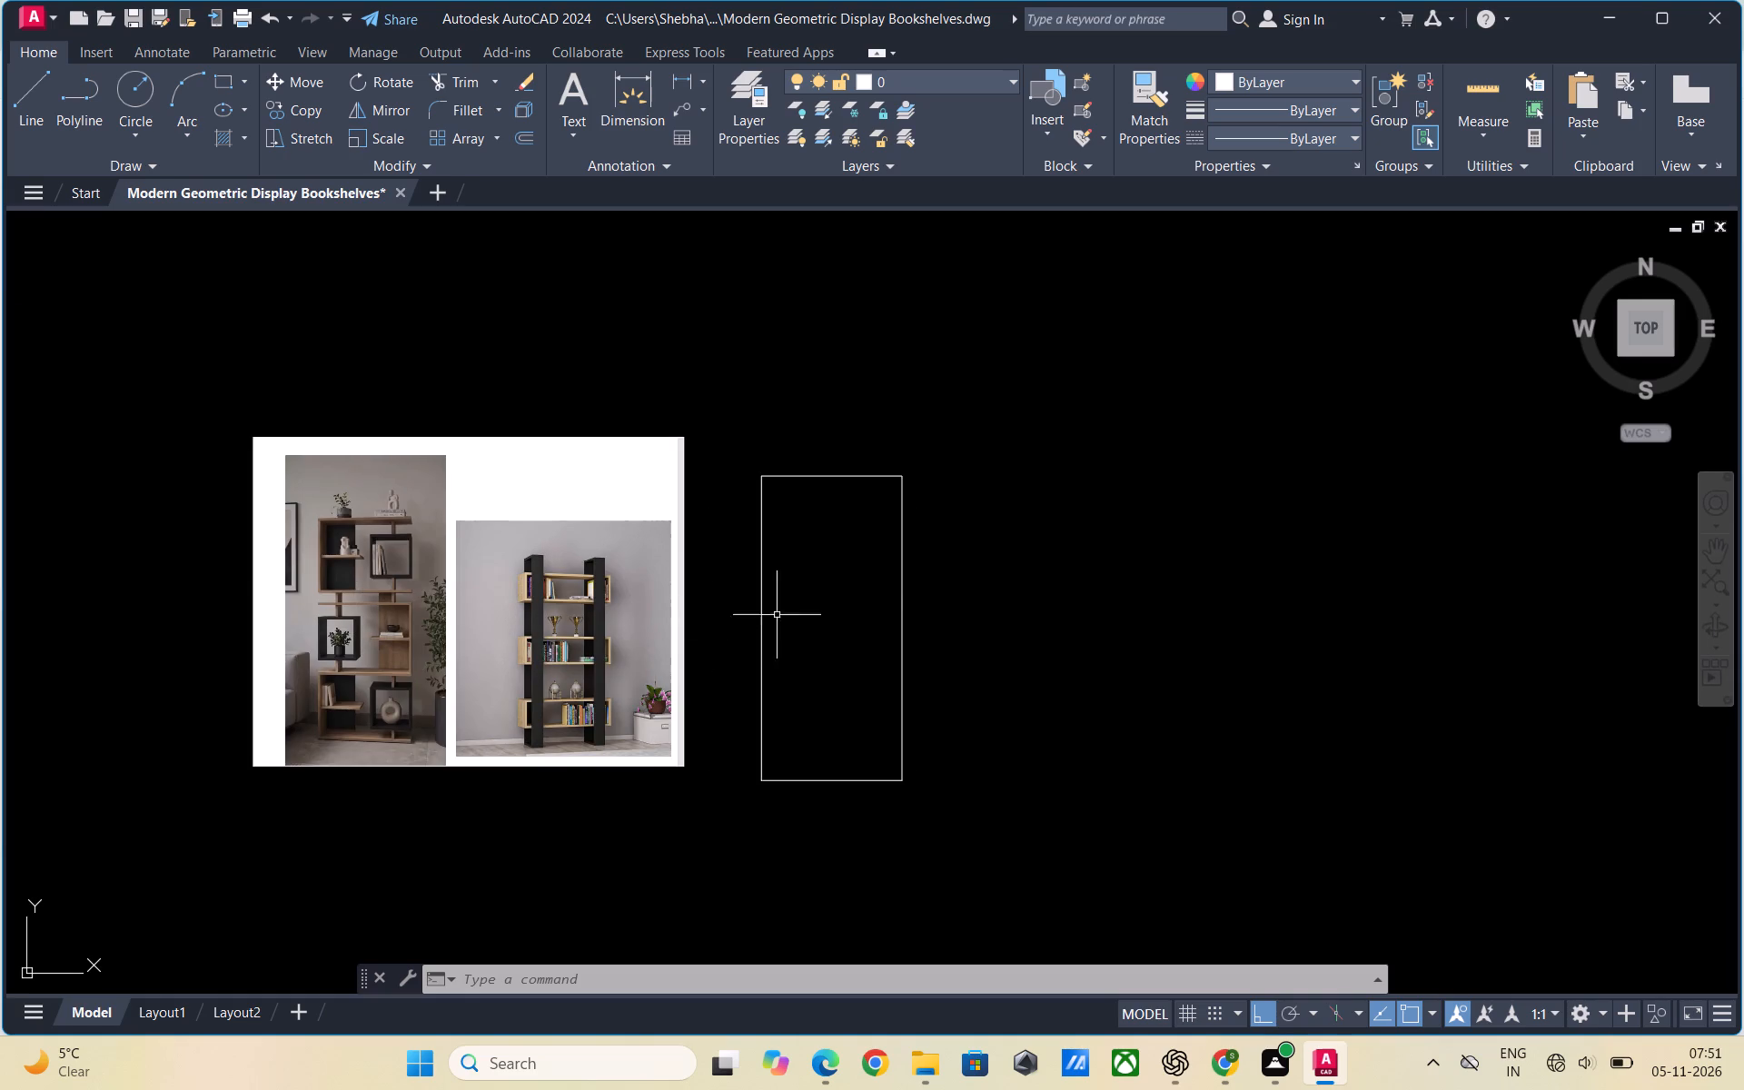
# Join the four edges of the widened frame into a single polyline.
pyautogui.click(1007, 857)
pyautogui.click(733, 421)
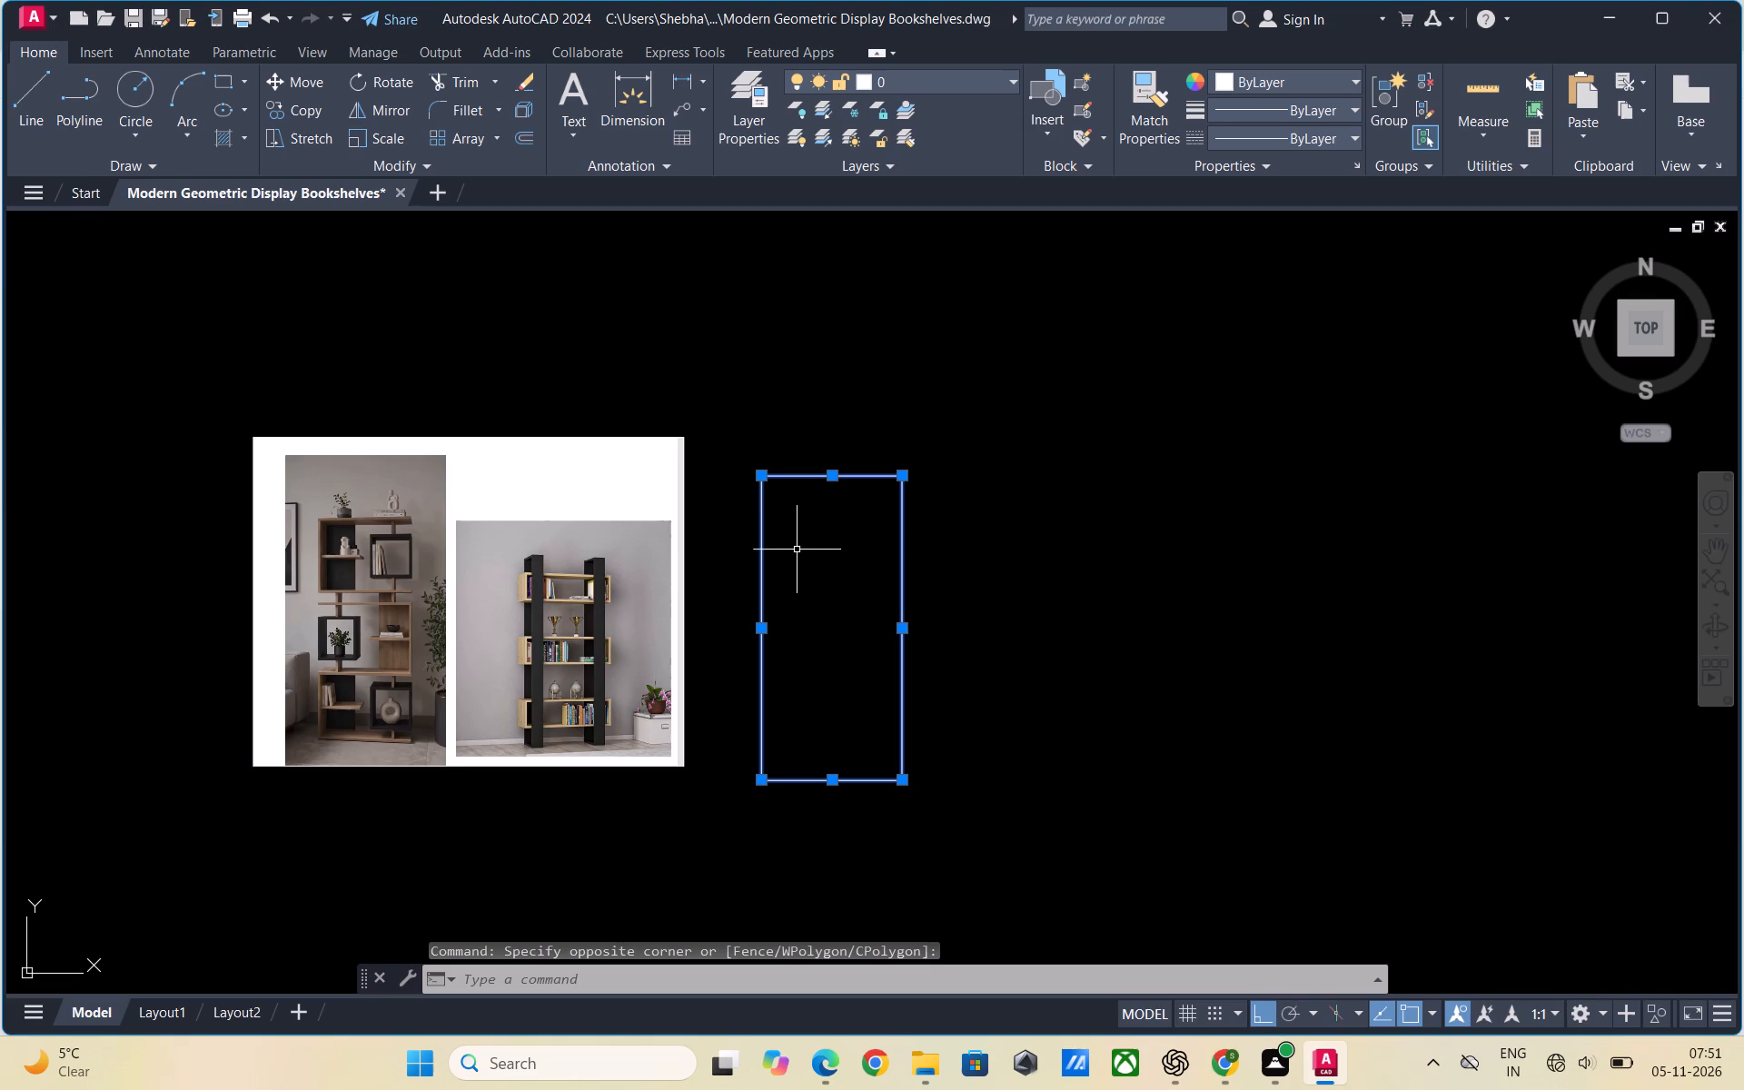
pyautogui.press('j')
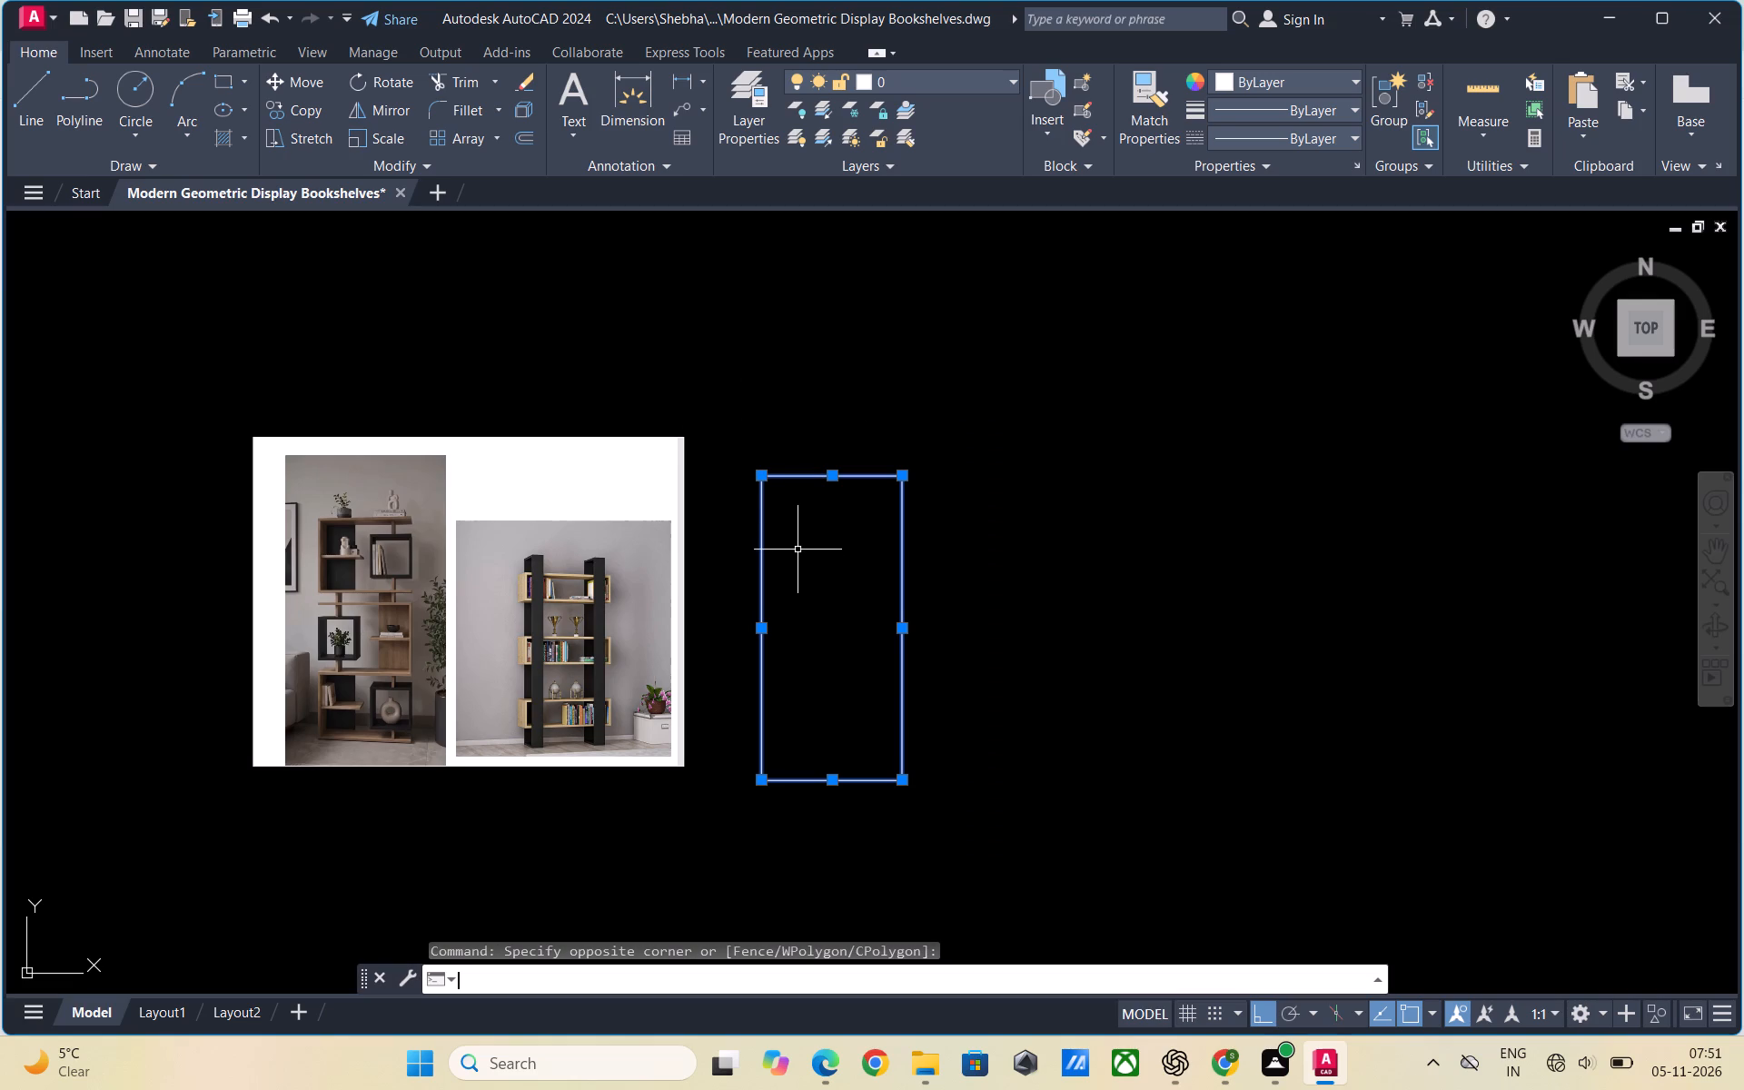
pyautogui.press('Return')
# Offset the joined frame outline 0.5" inward to give the frame a board thickness.
pyautogui.press('o')
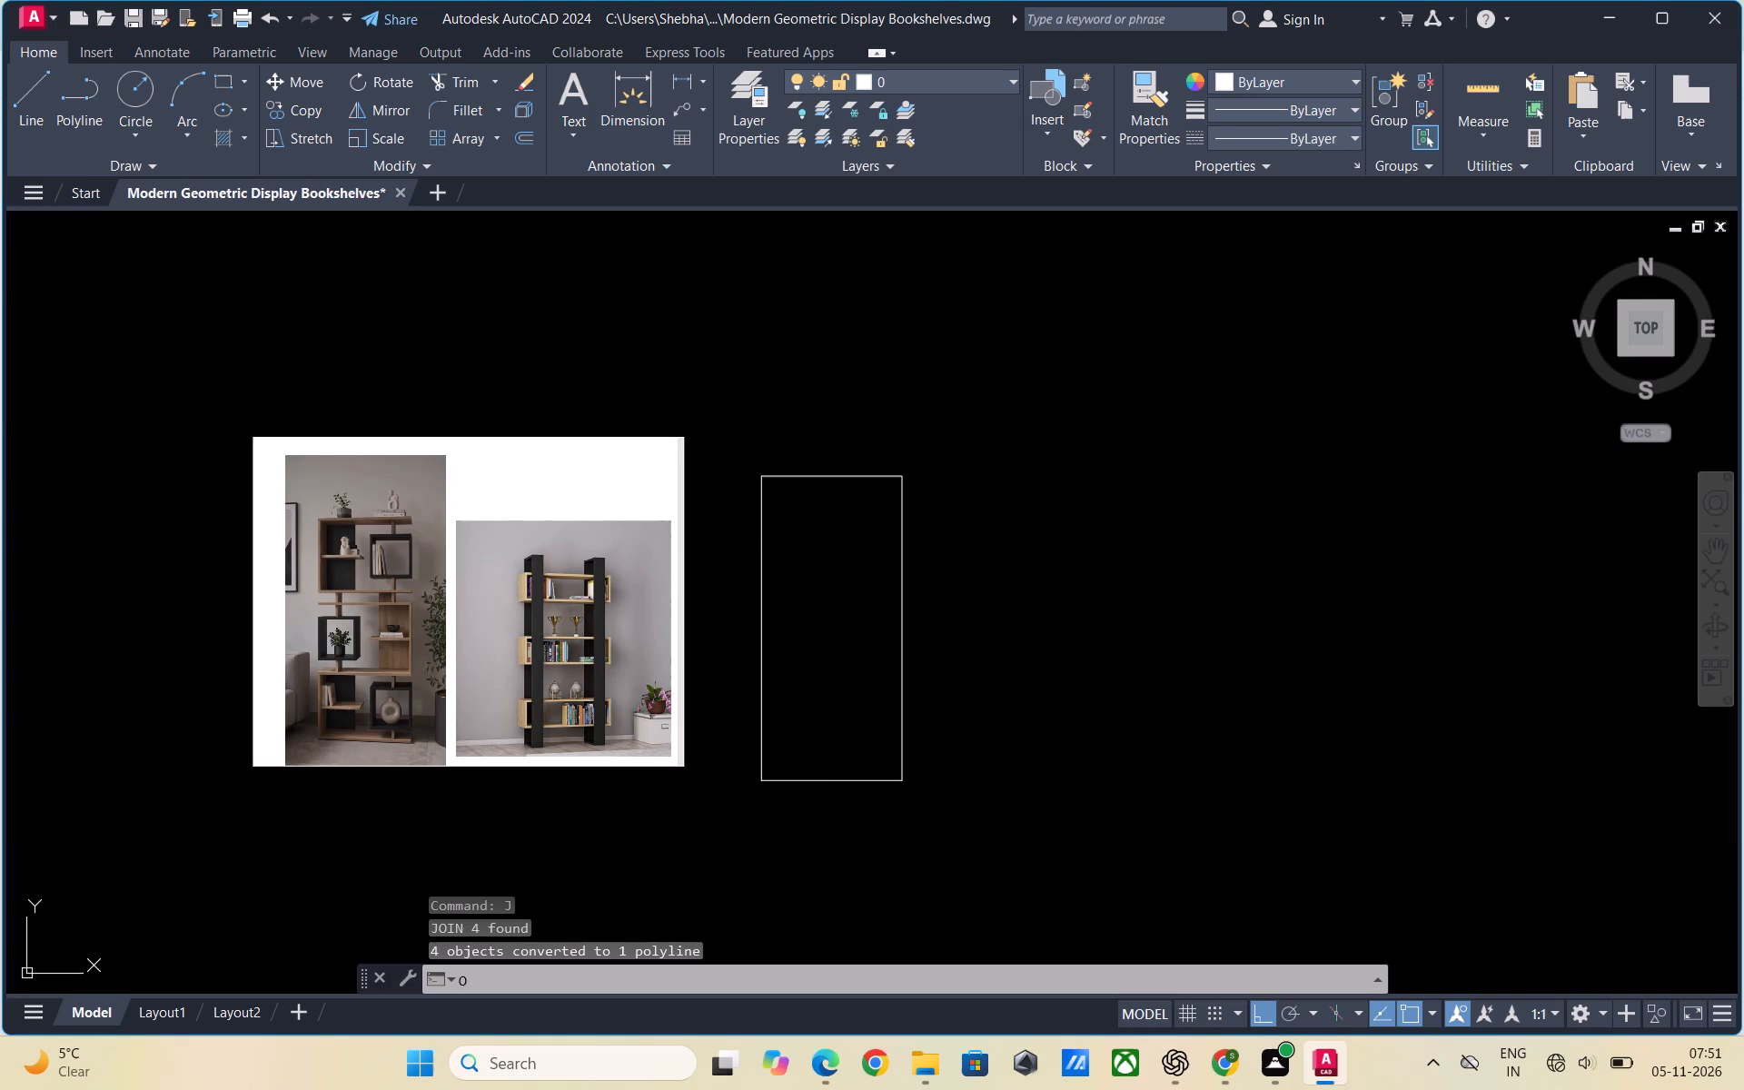
pyautogui.press('Return')
pyautogui.write('0.')
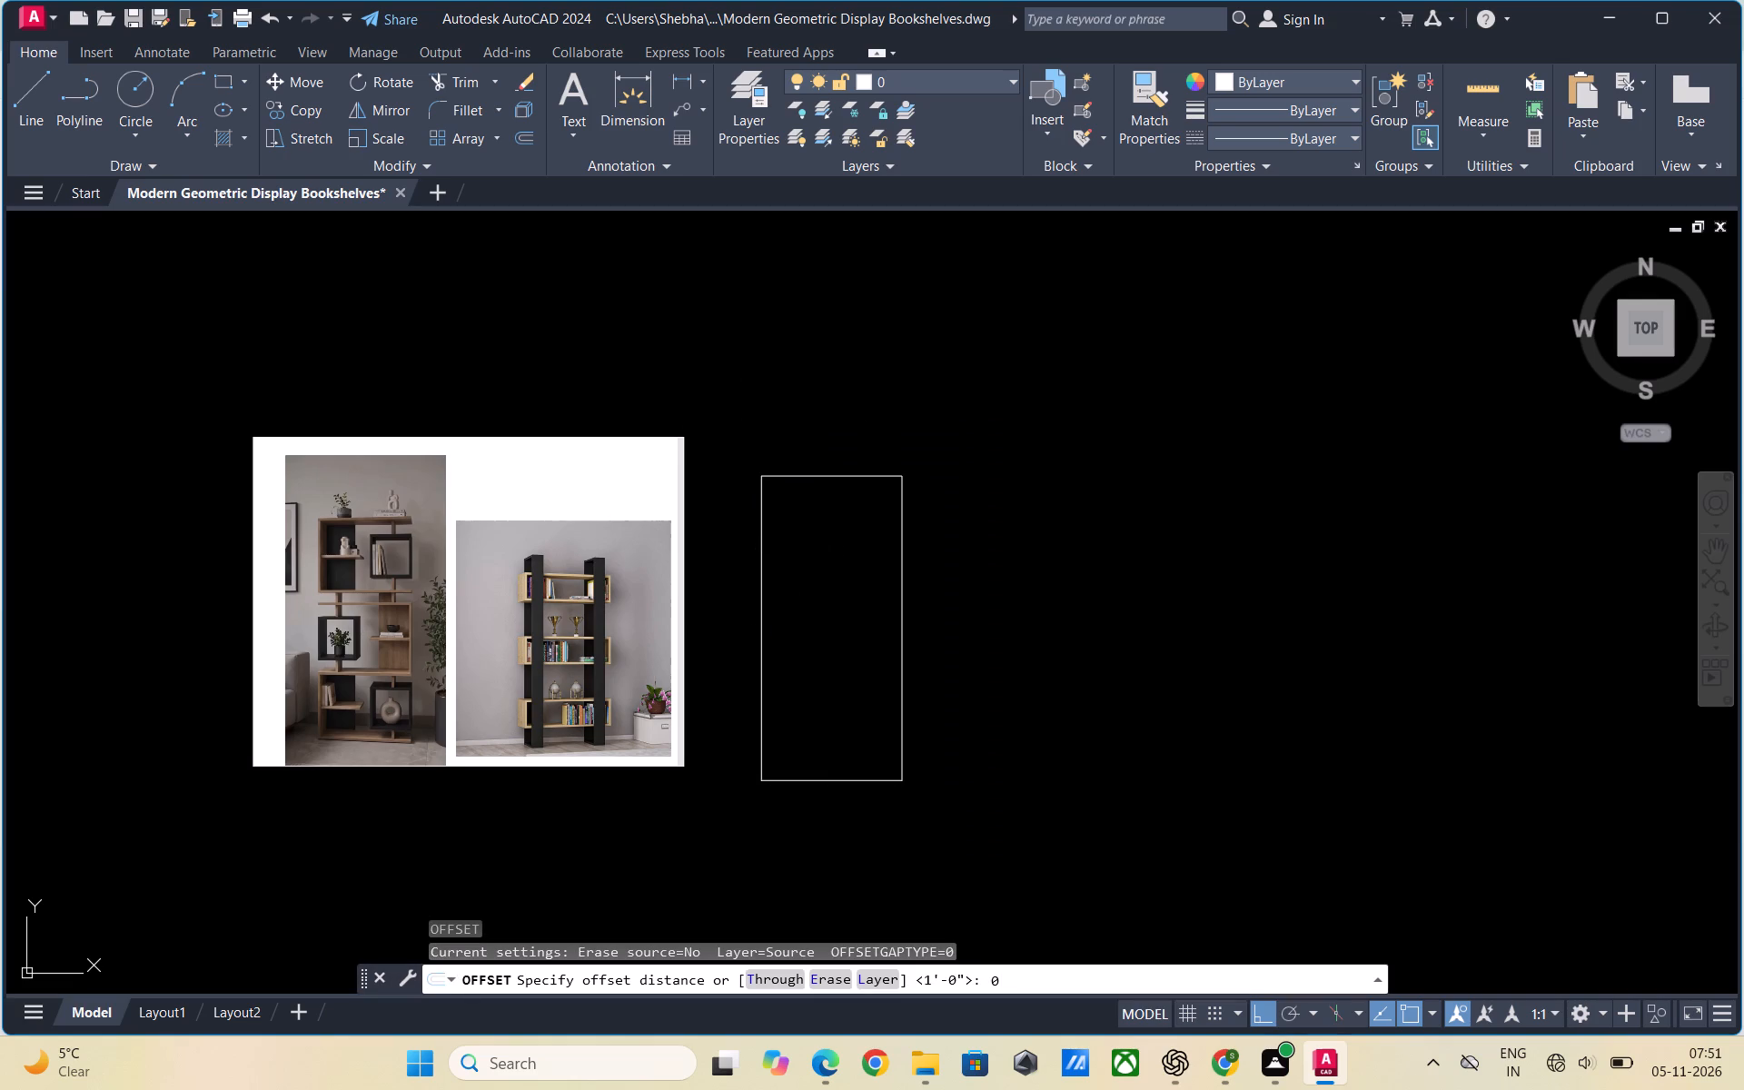
pyautogui.write('5"')
pyautogui.press('Return')
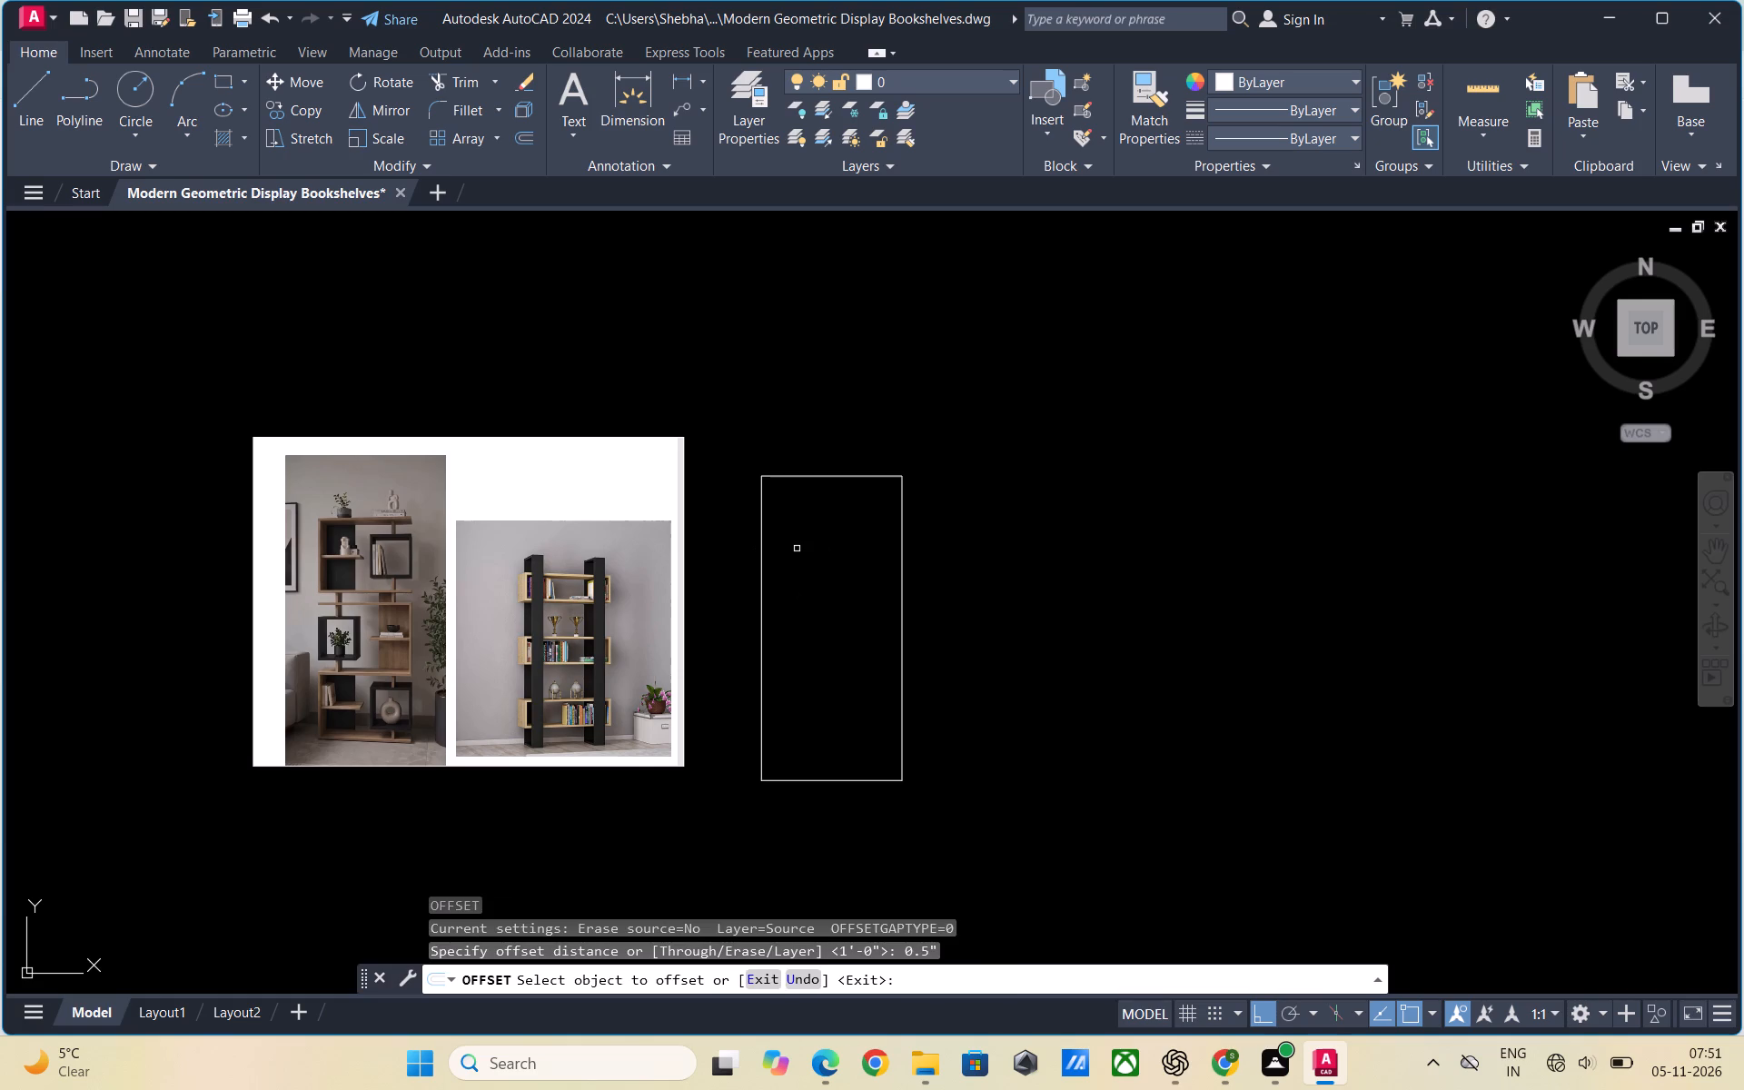
pyautogui.click(758, 585)
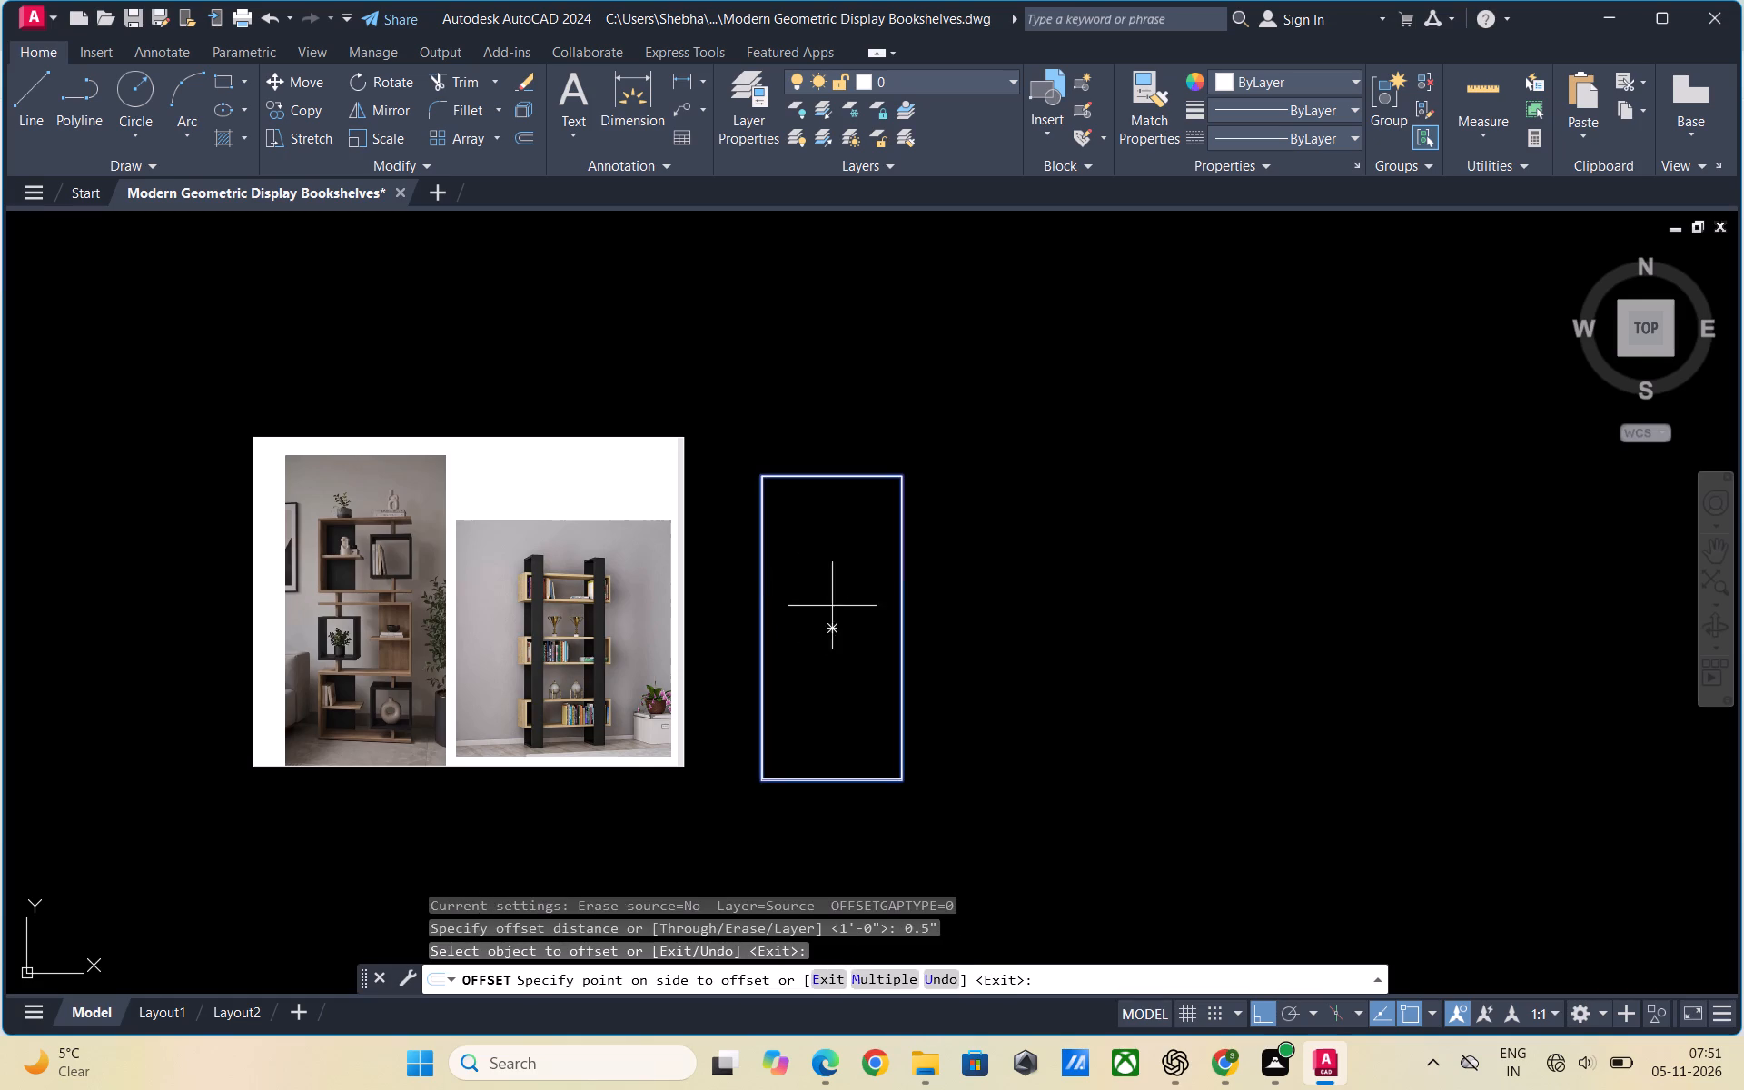
pyautogui.click(836, 606)
pyautogui.press('Escape')
# Inspect the doubled outline of the frame along its sides, top and bottom edges.
pyautogui.scroll(2, 817, 598)
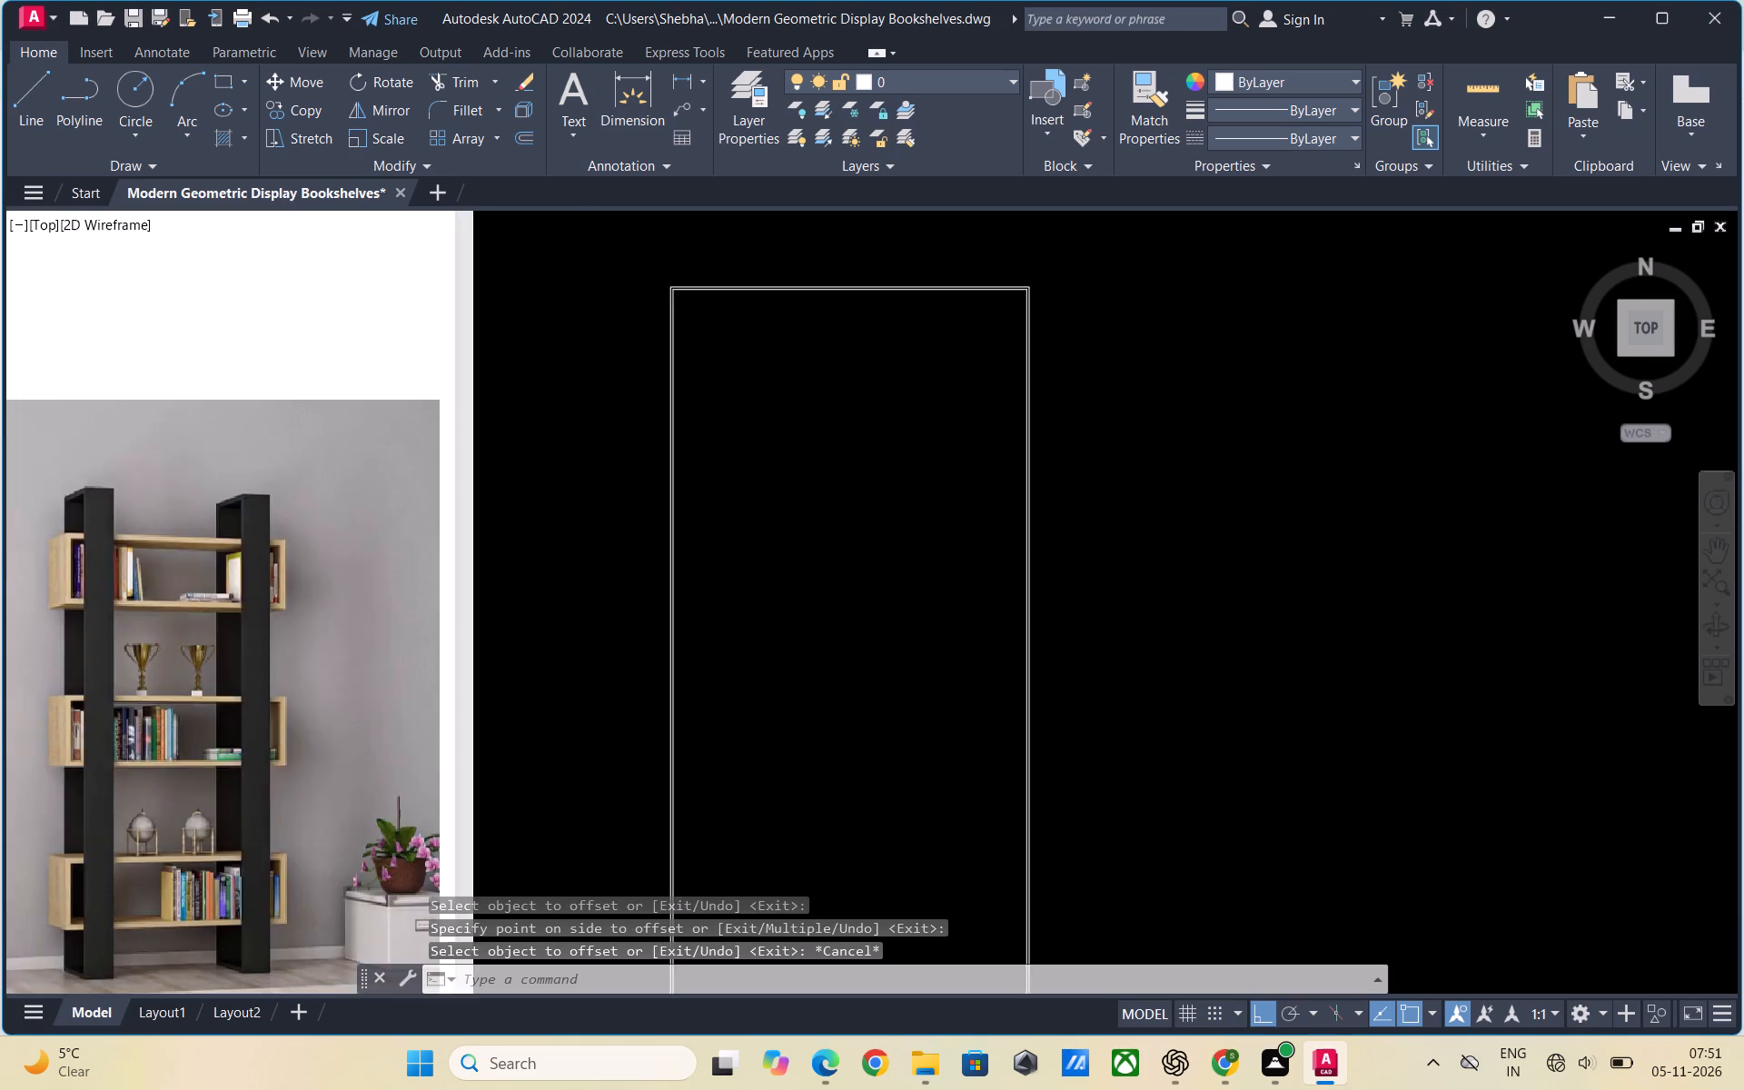
pyautogui.scroll(1, 817, 598)
pyautogui.scroll(2, 583, 673)
pyautogui.scroll(-4, 778, 616)
pyautogui.scroll(3, 816, 921)
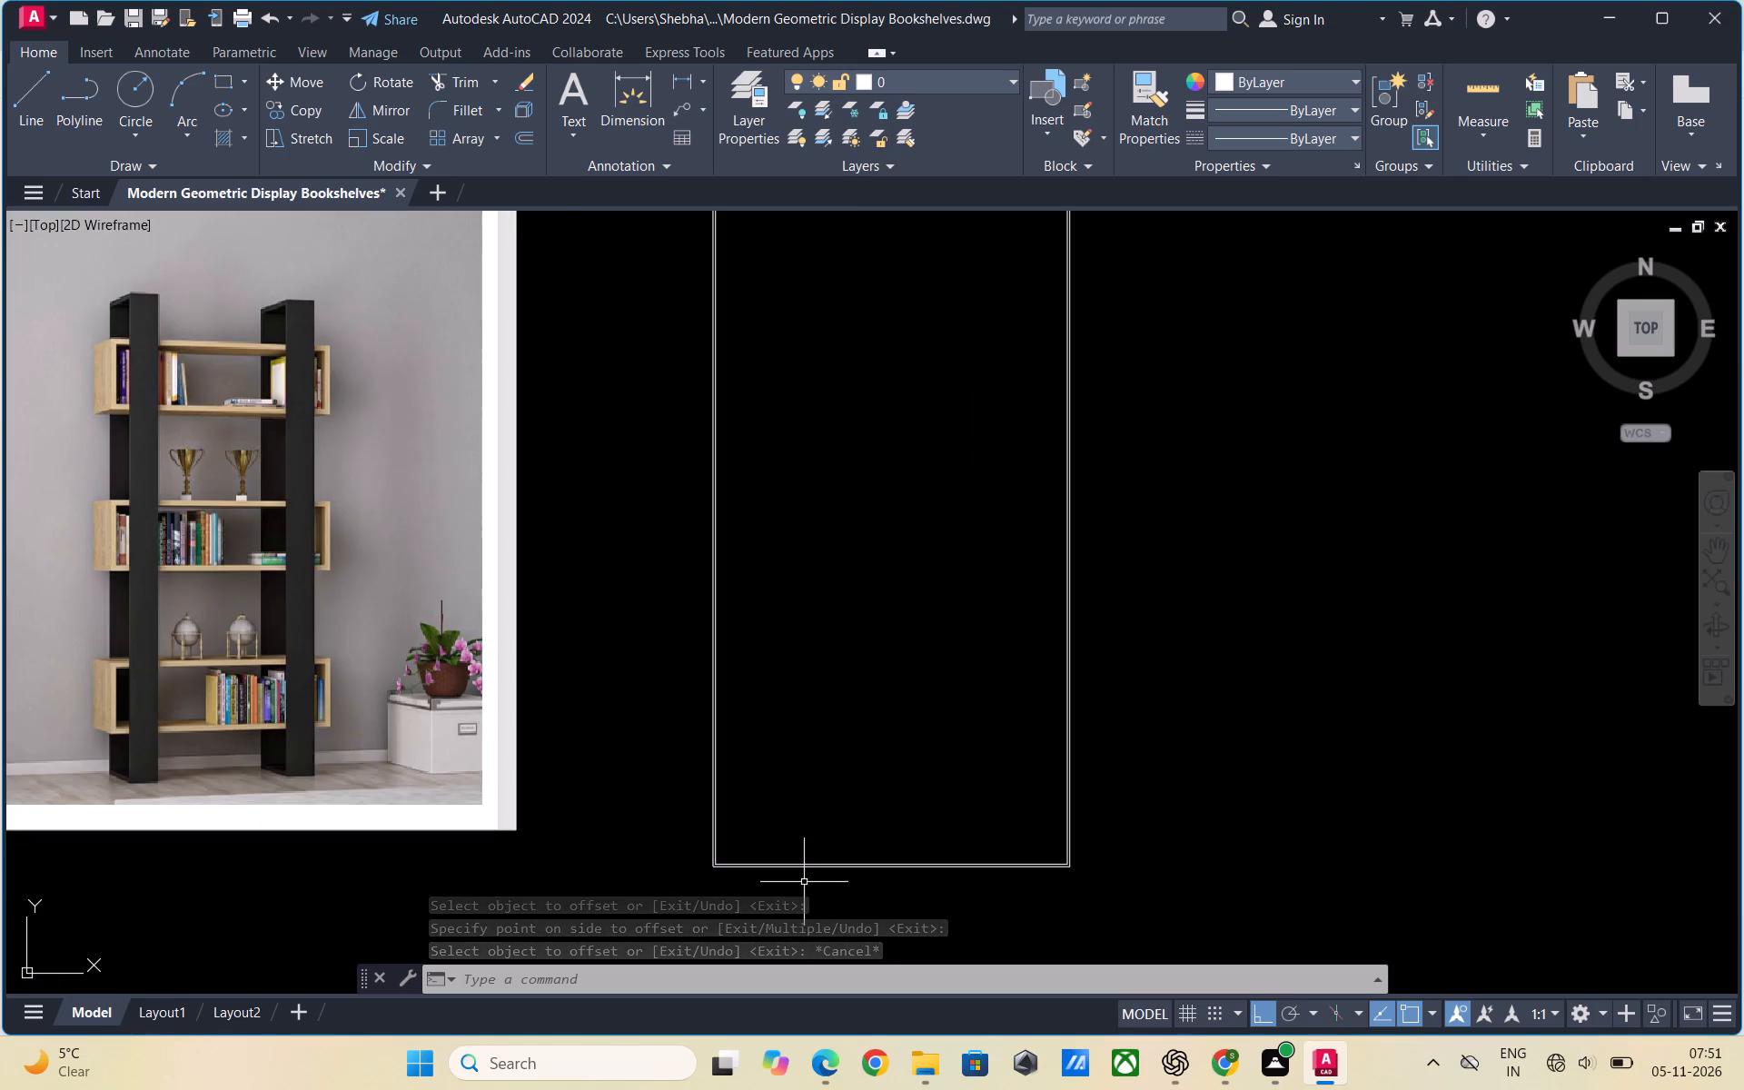
pyautogui.scroll(2, 804, 882)
pyautogui.scroll(-3, 805, 877)
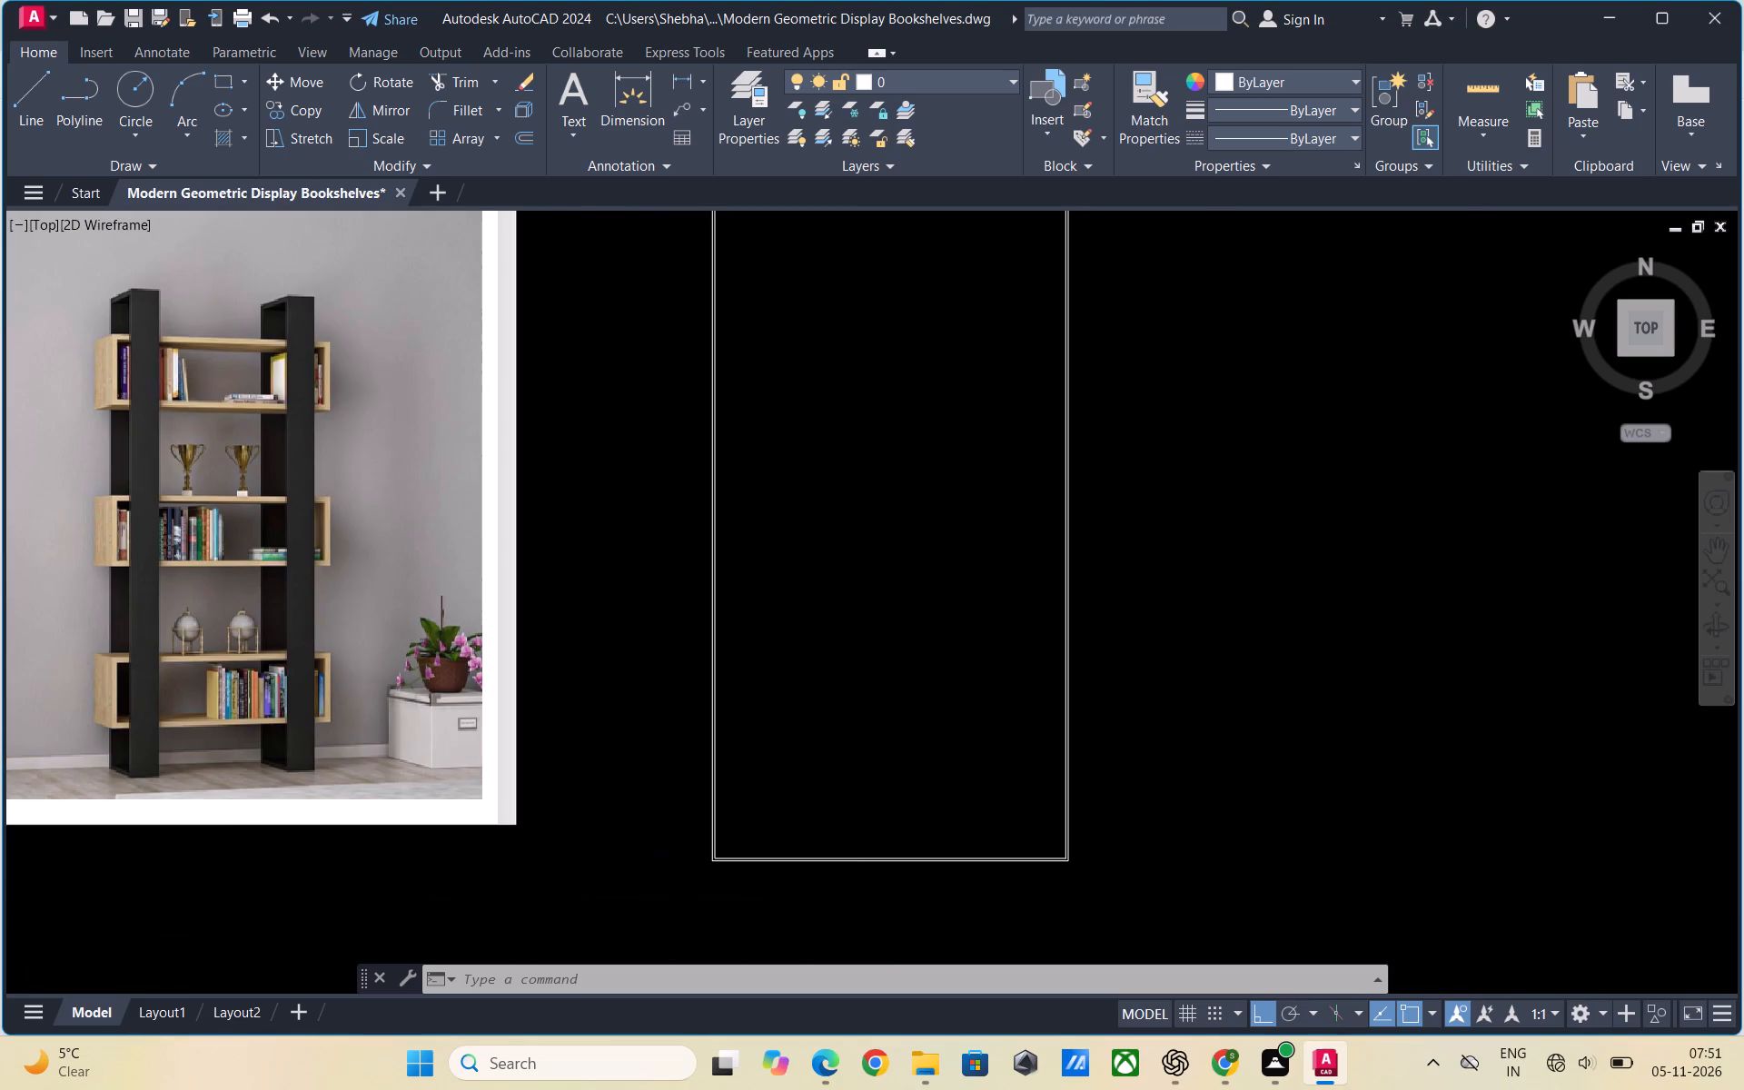
# Save the bookshelf drawing.
pyautogui.hotkey('ctrl', 's')
# Examine the reference bookshelf photos alongside the empty frame for the shelf layout.
pyautogui.scroll(-1, 888, 738)
pyautogui.scroll(3, 855, 646)
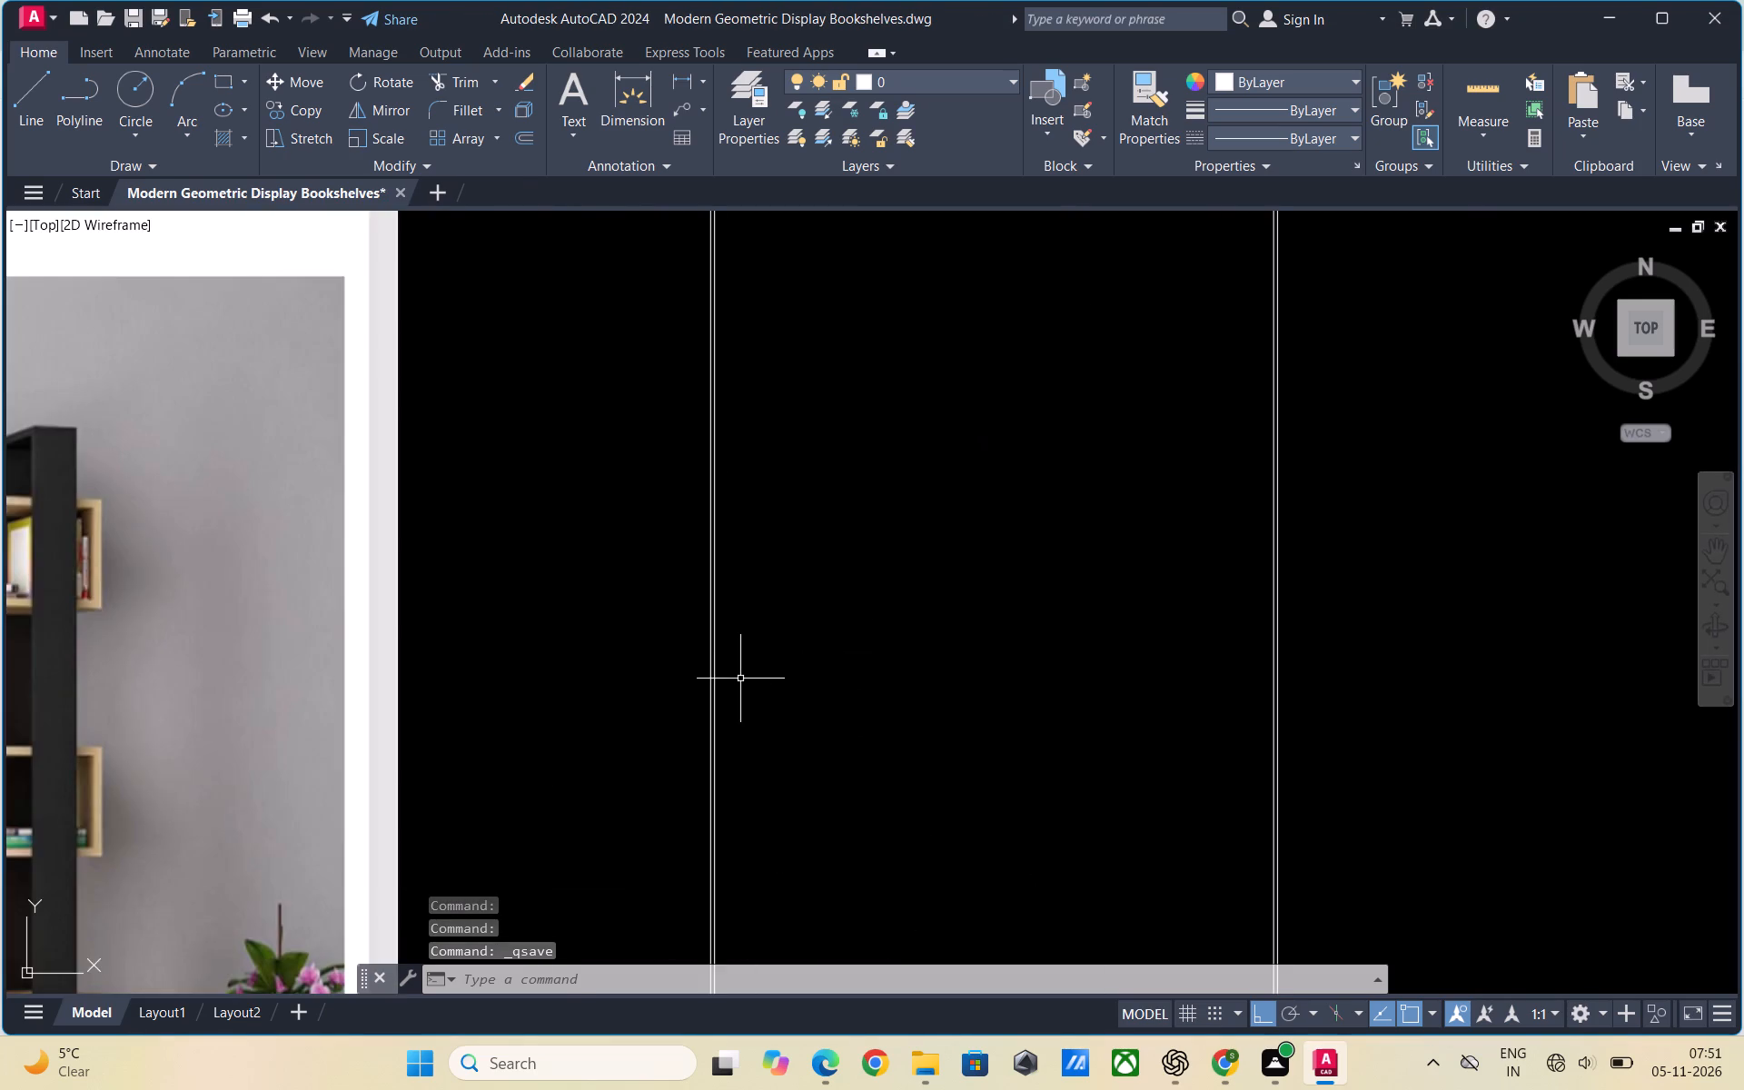
pyautogui.scroll(1, 735, 676)
pyautogui.scroll(-2, 765, 679)
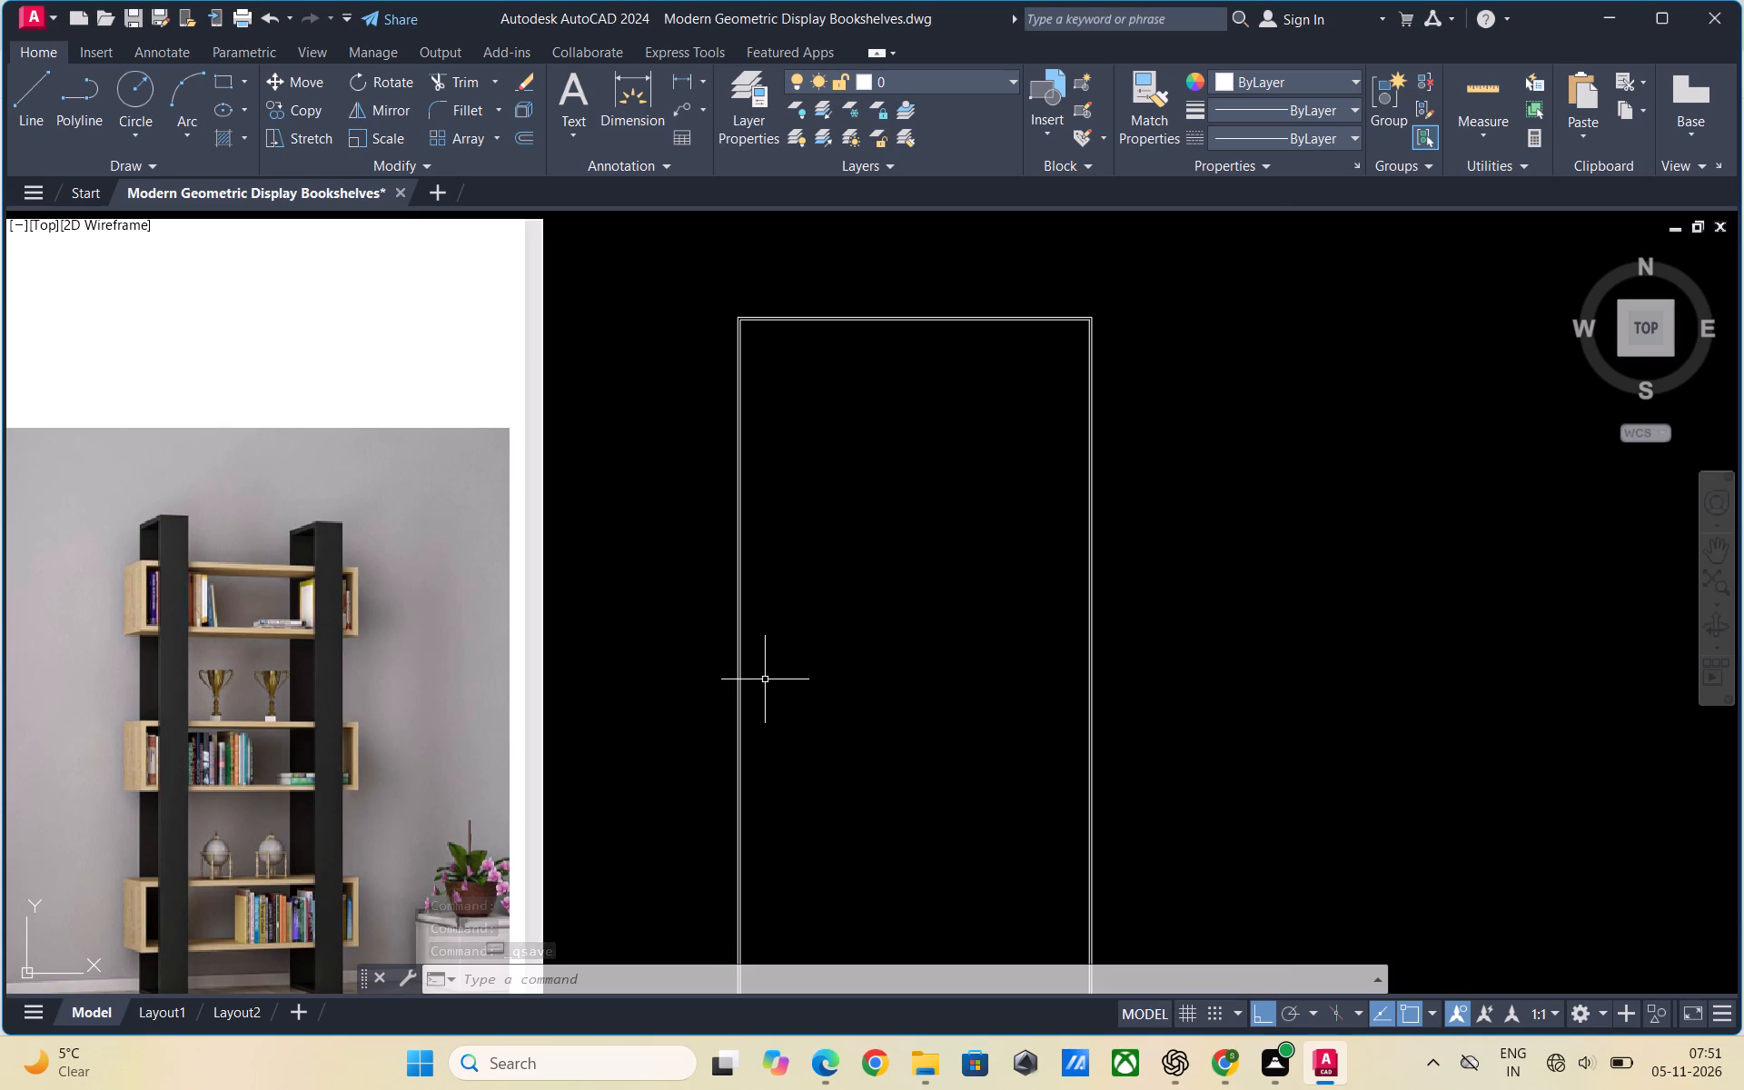
pyautogui.scroll(-2, 773, 677)
pyautogui.scroll(2, 433, 673)
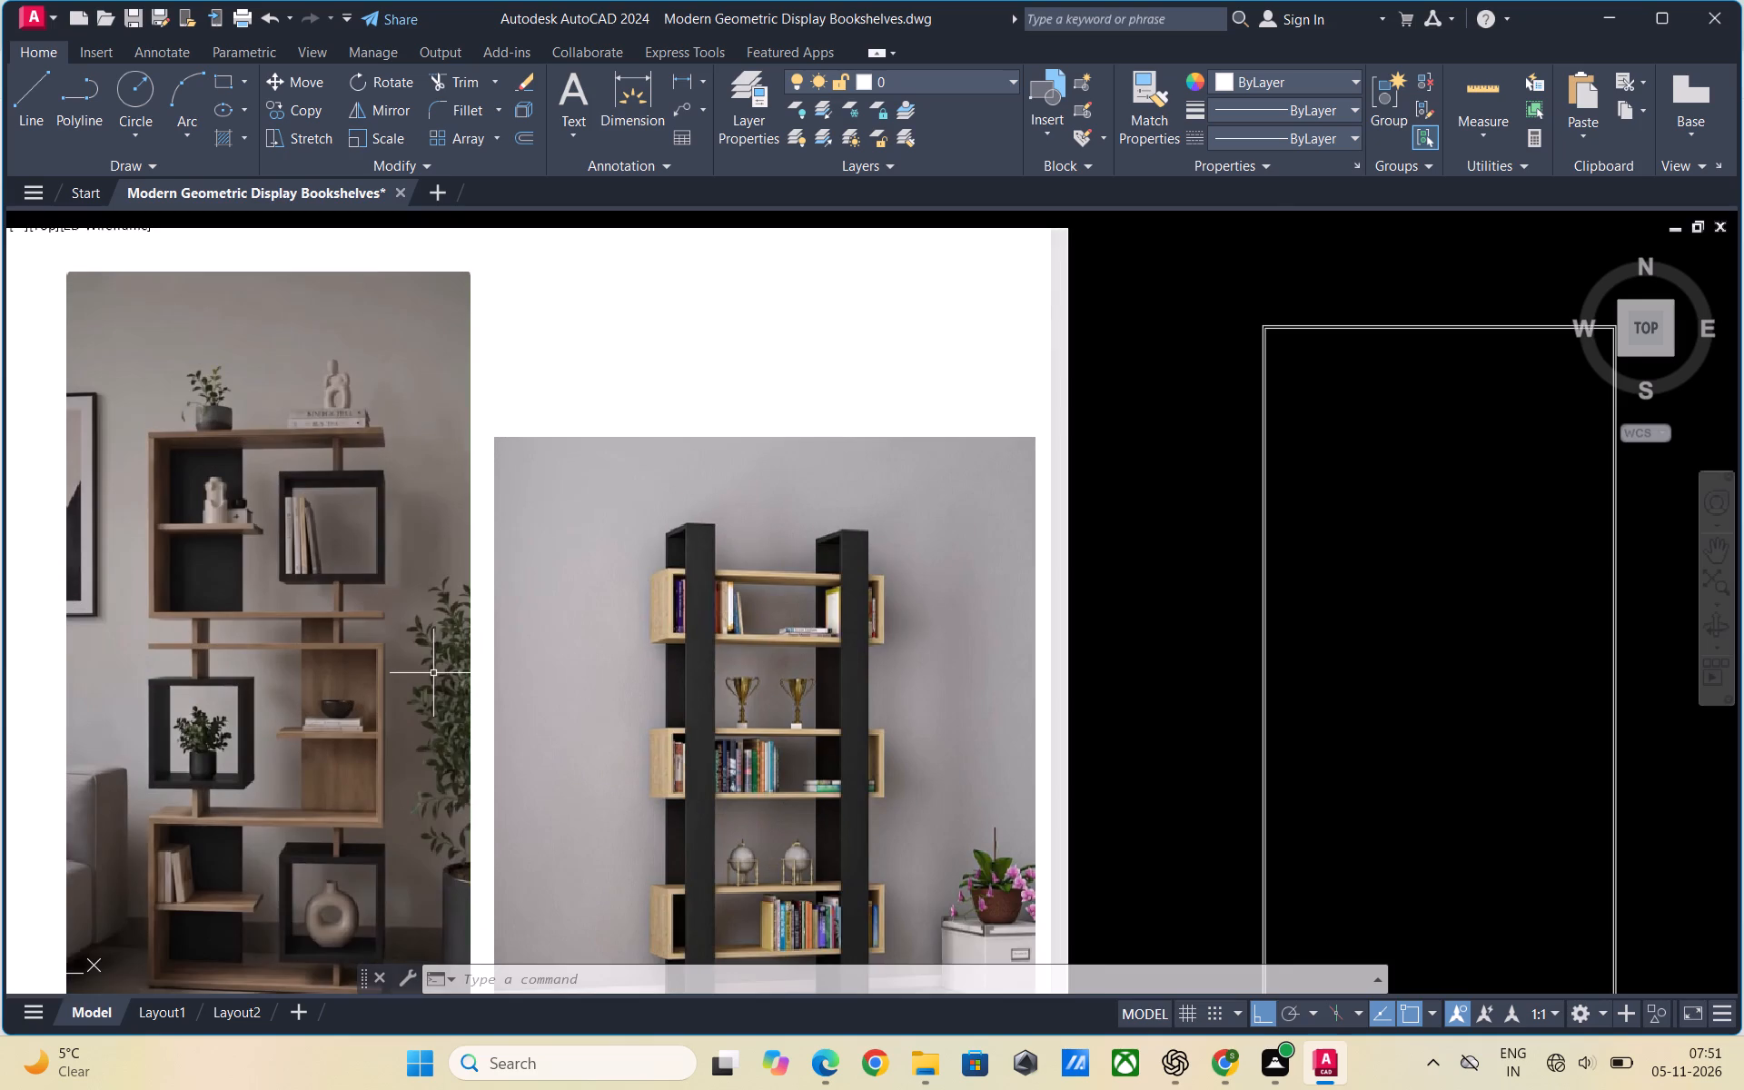
pyautogui.scroll(-1, 320, 732)
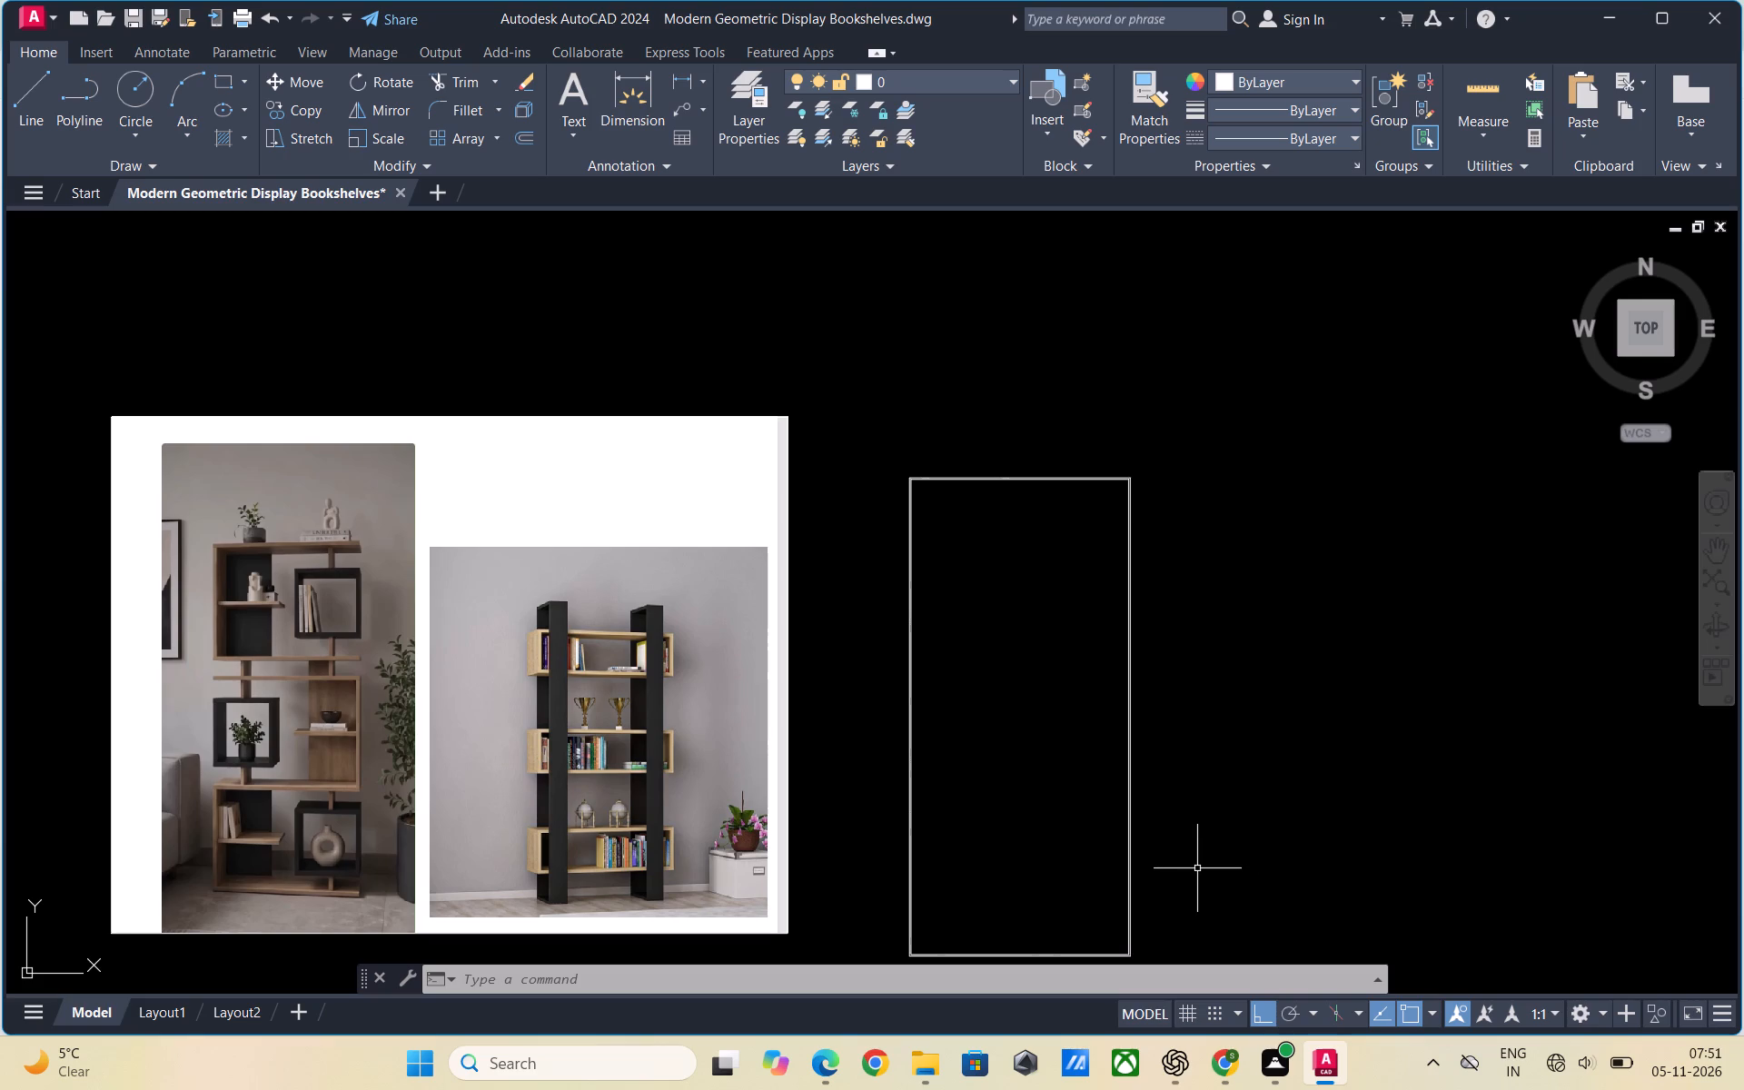
pyautogui.scroll(-1, 1028, 726)
pyautogui.scroll(1, 1051, 827)
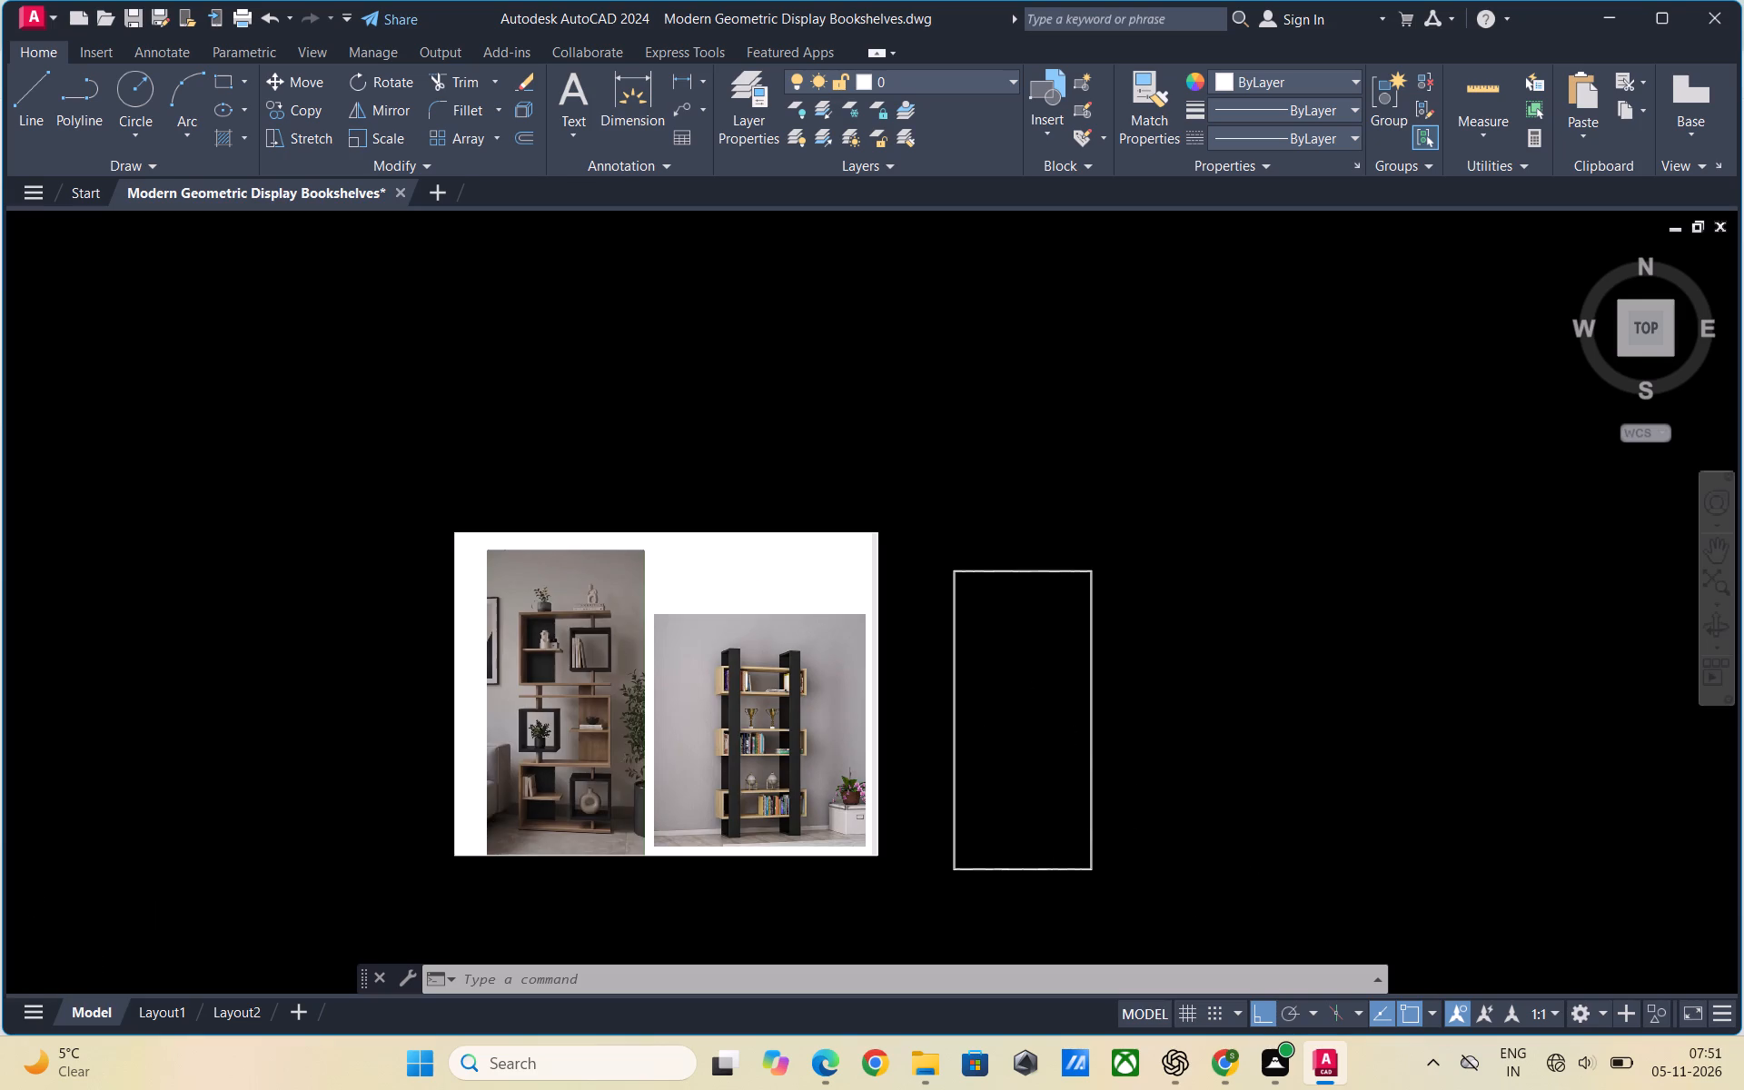
# Draw a horizontal line about one third down the frame, from its outer left edge to slightly beyond its right edge.
pyautogui.press('l')
pyautogui.press('Return')
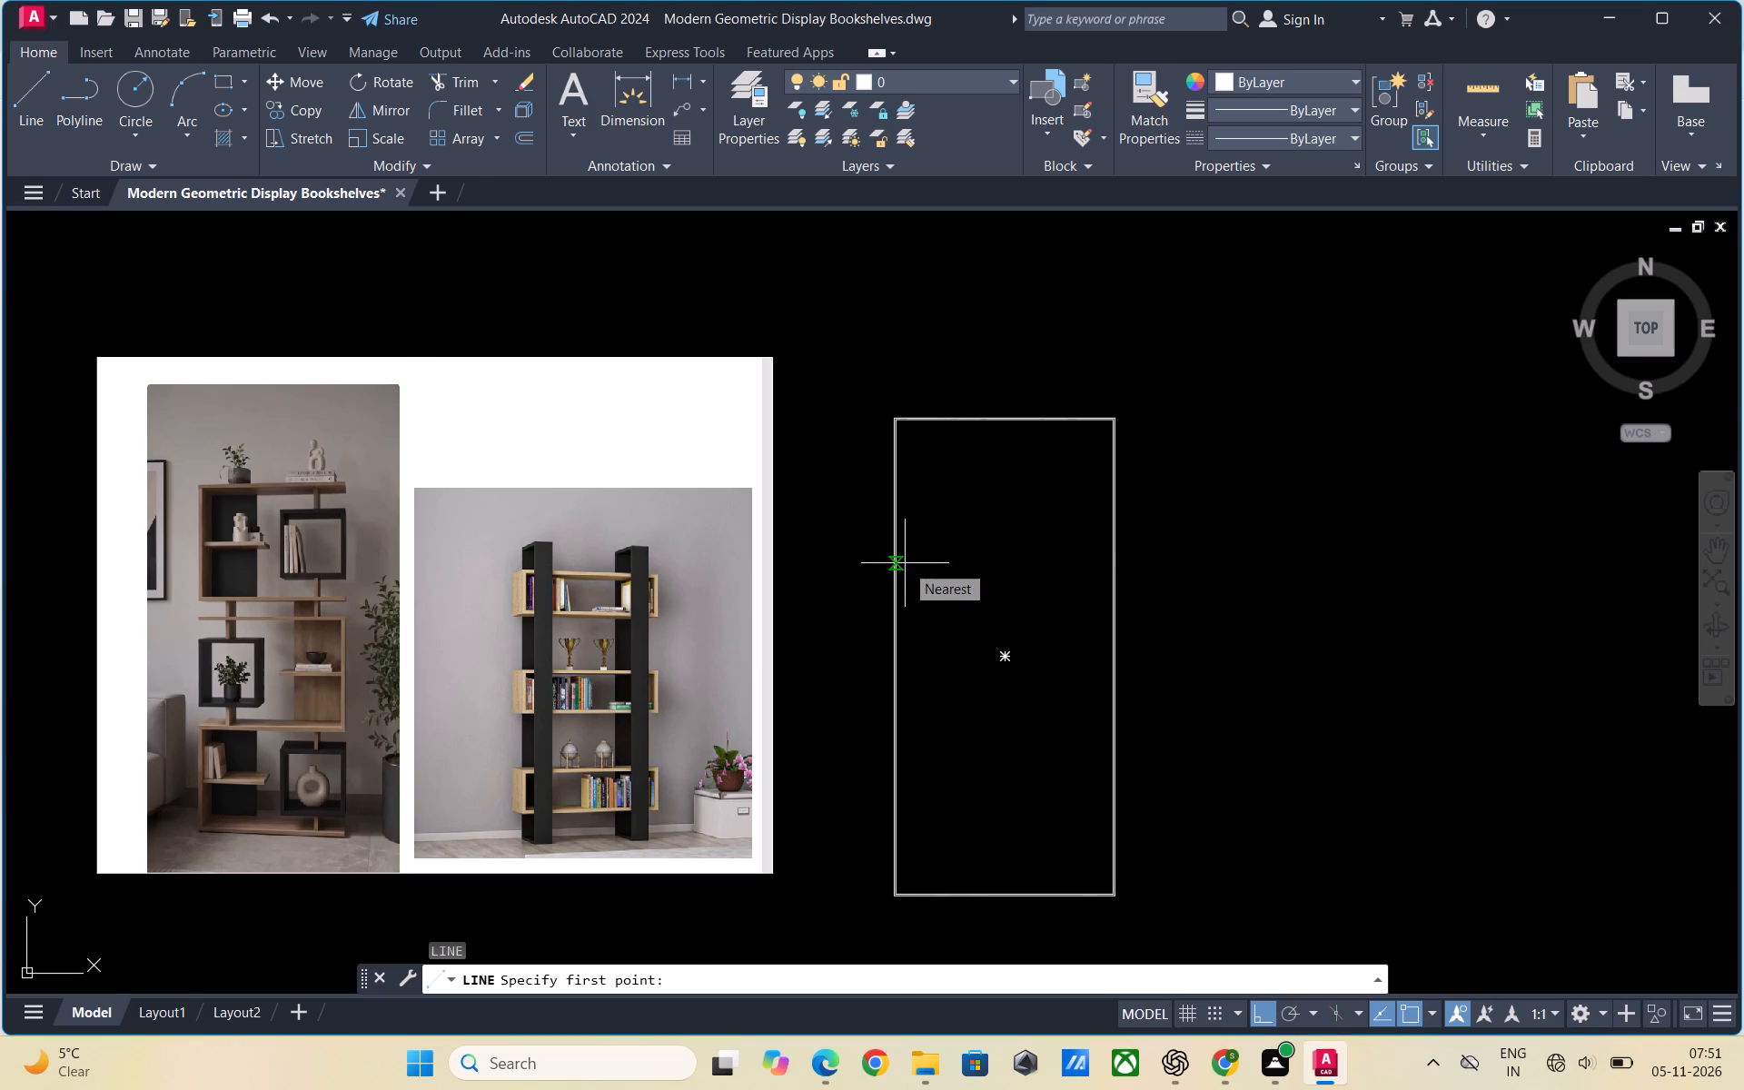
pyautogui.scroll(1, 899, 578)
pyautogui.scroll(-1, 899, 589)
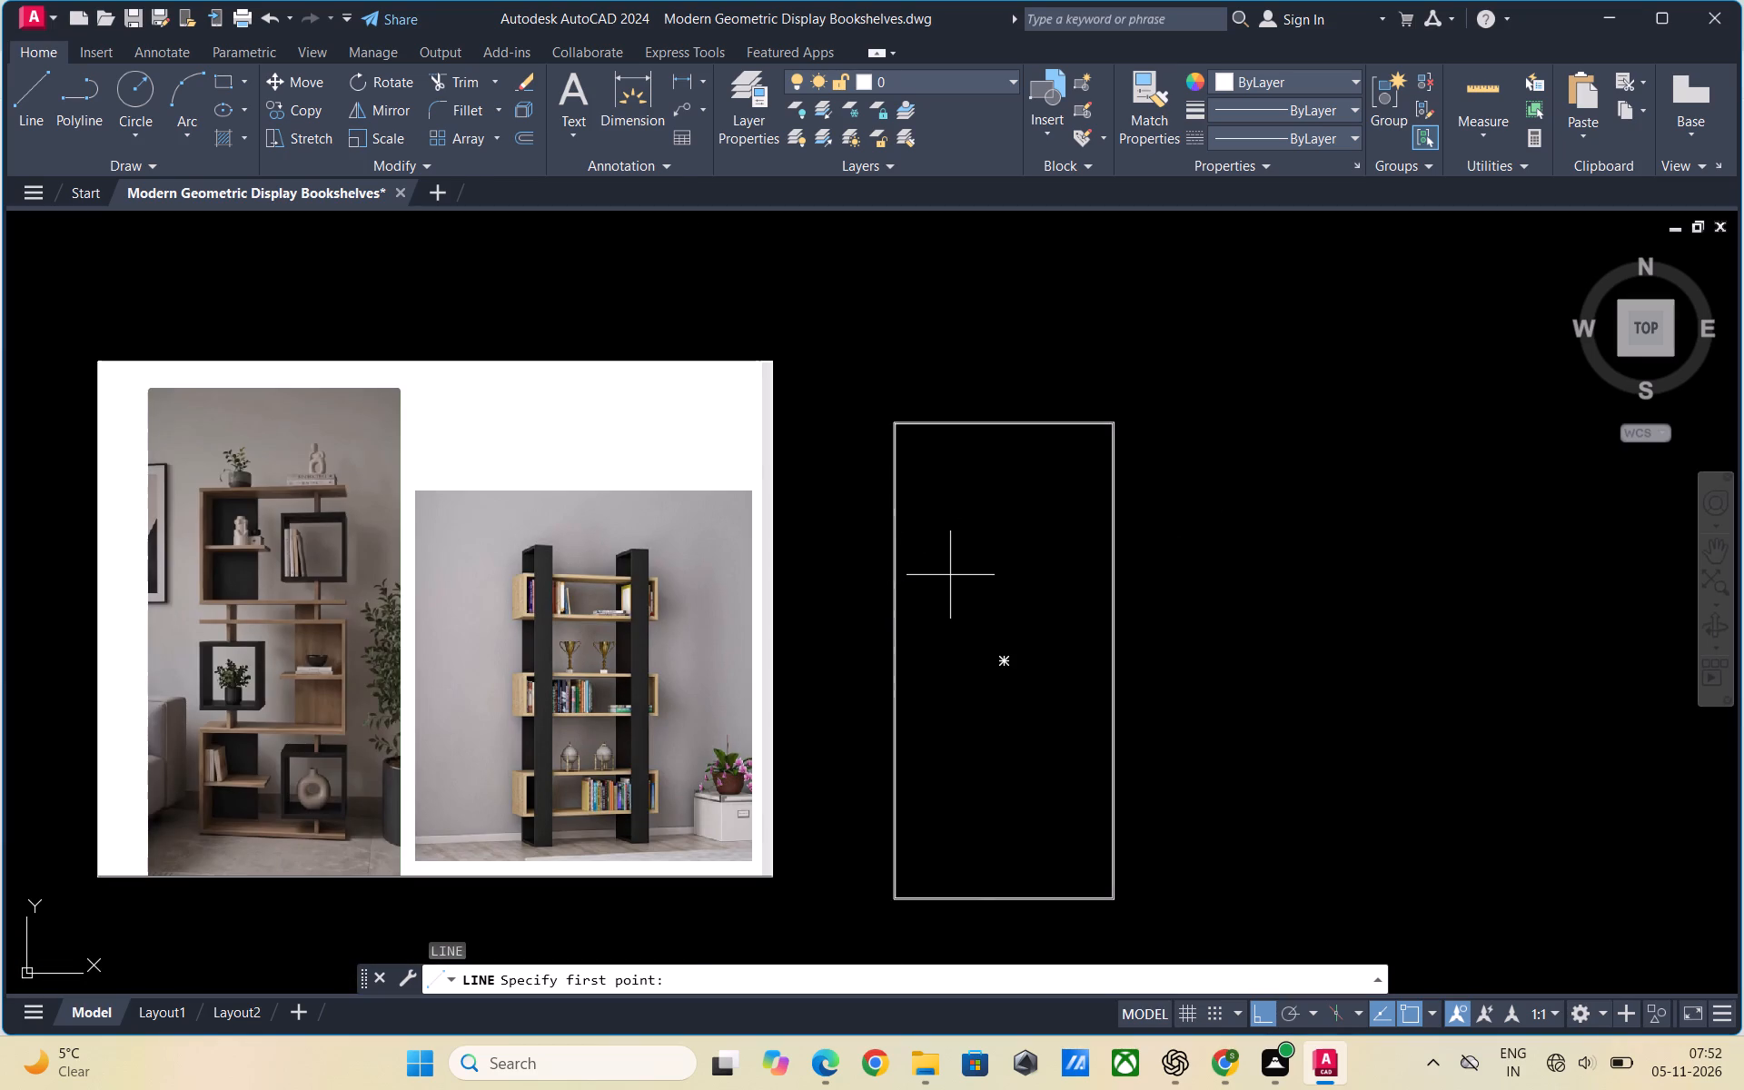
pyautogui.scroll(2, 895, 581)
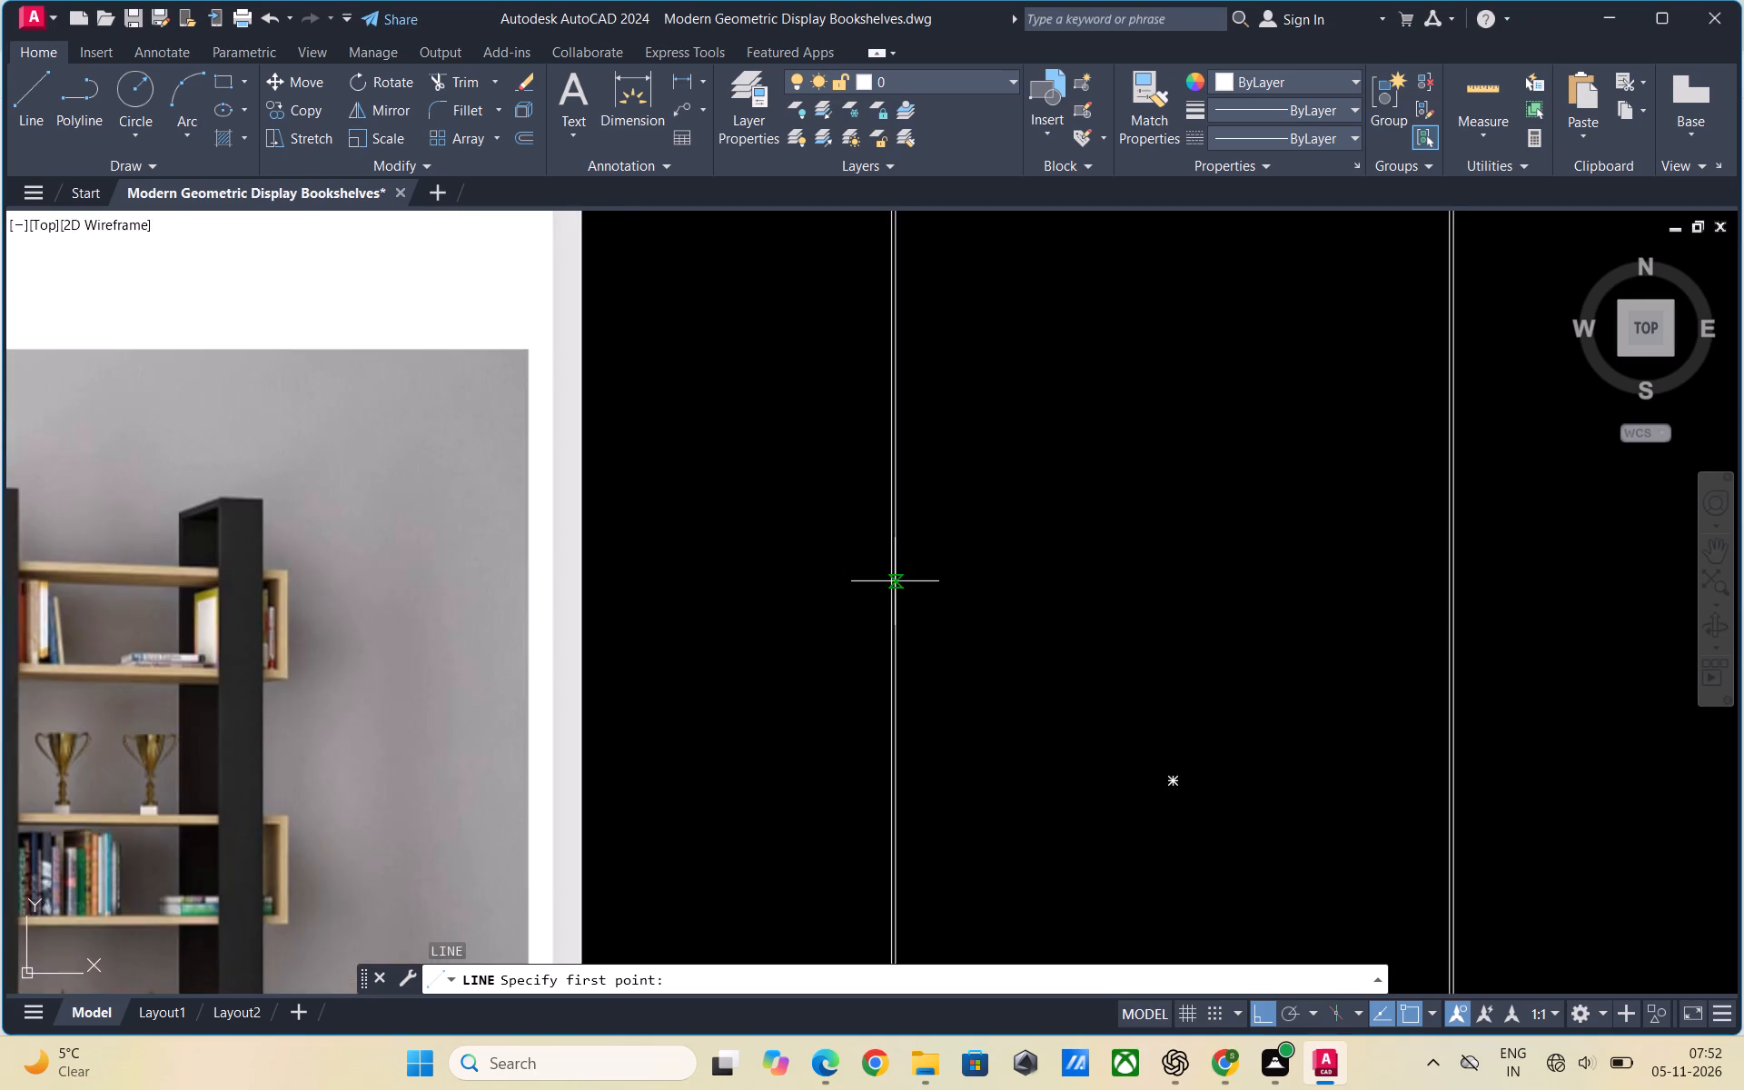
pyautogui.scroll(2, 895, 581)
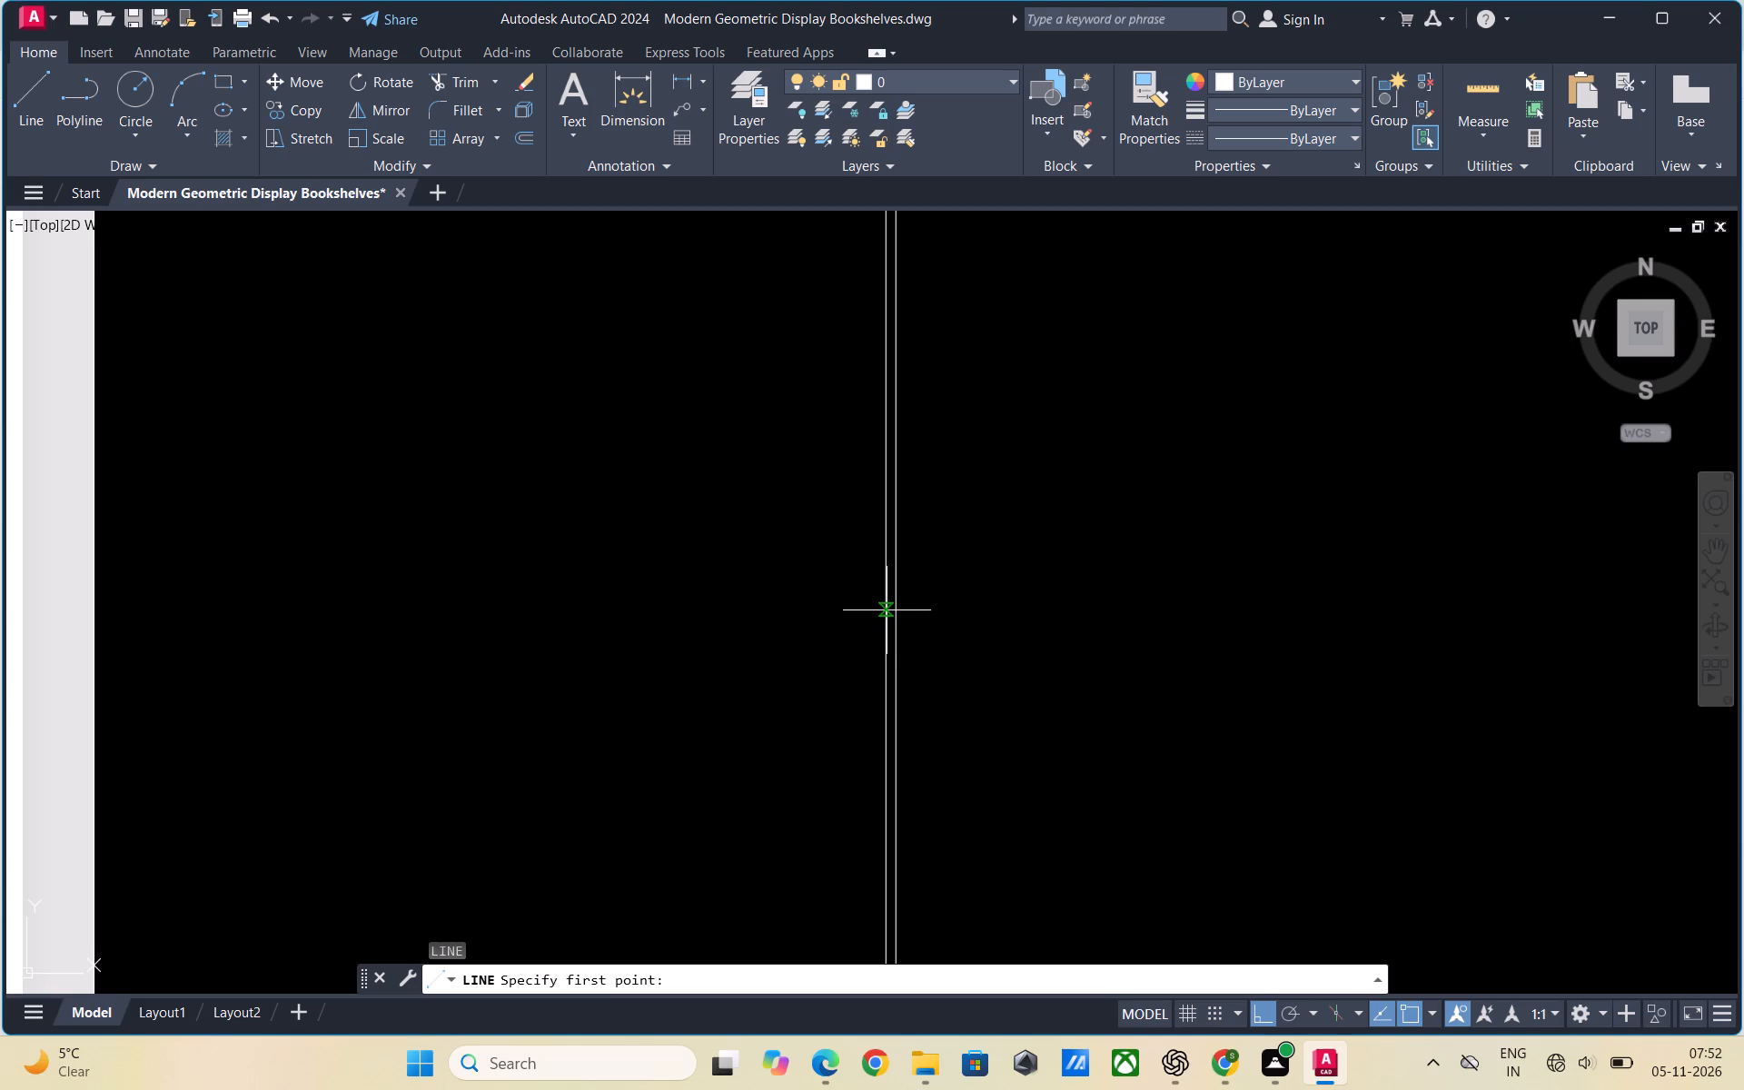
pyautogui.click(886, 610)
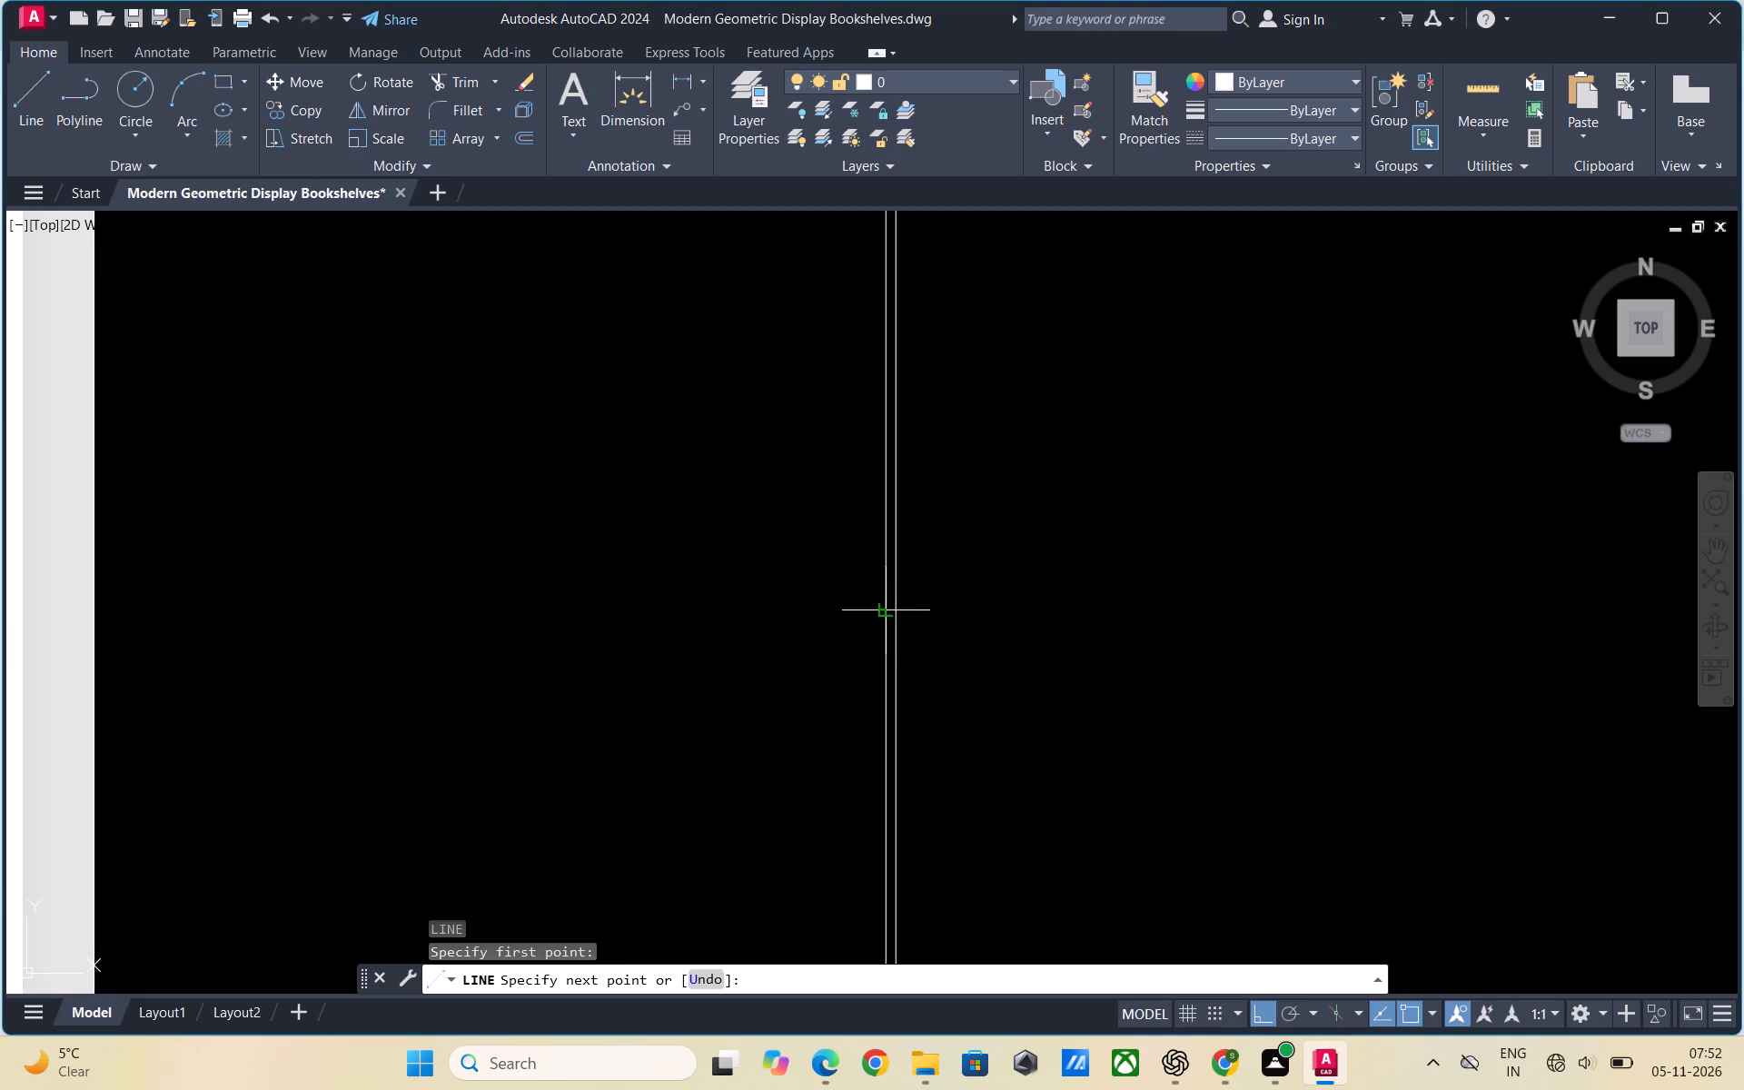
pyautogui.scroll(-3, 668, 622)
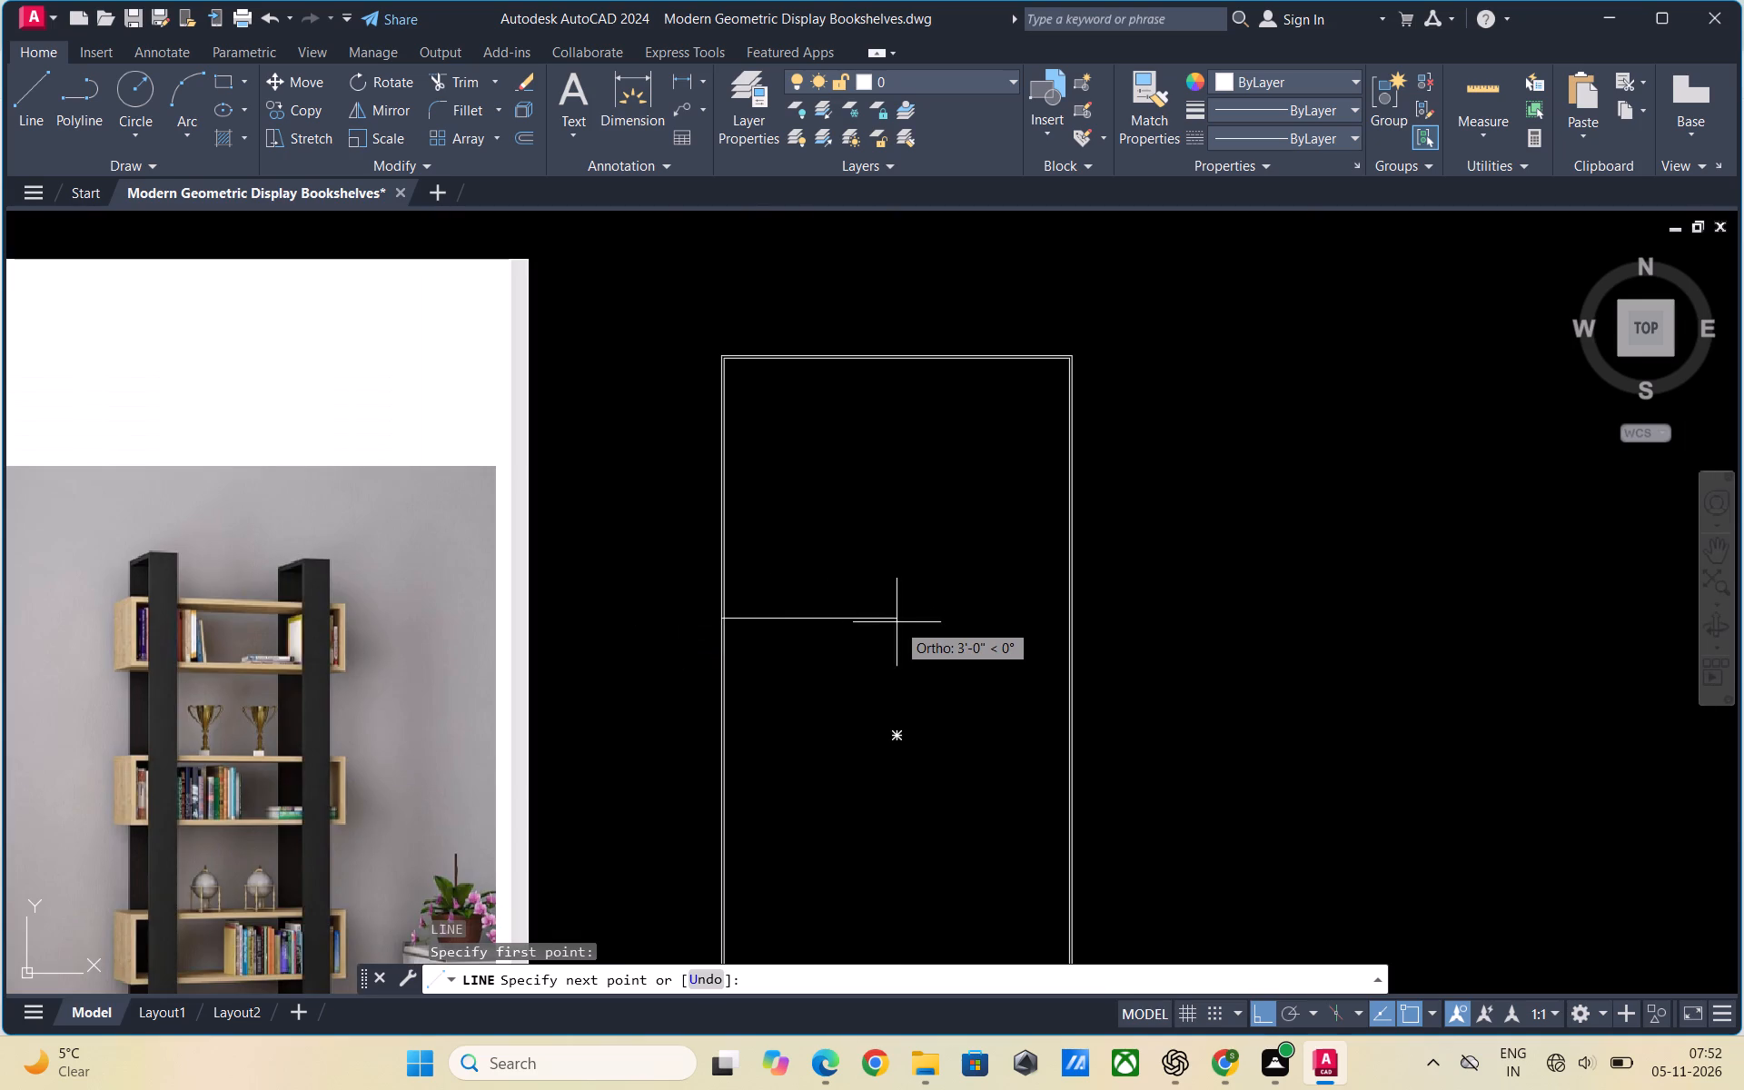
pyautogui.scroll(-1, 897, 622)
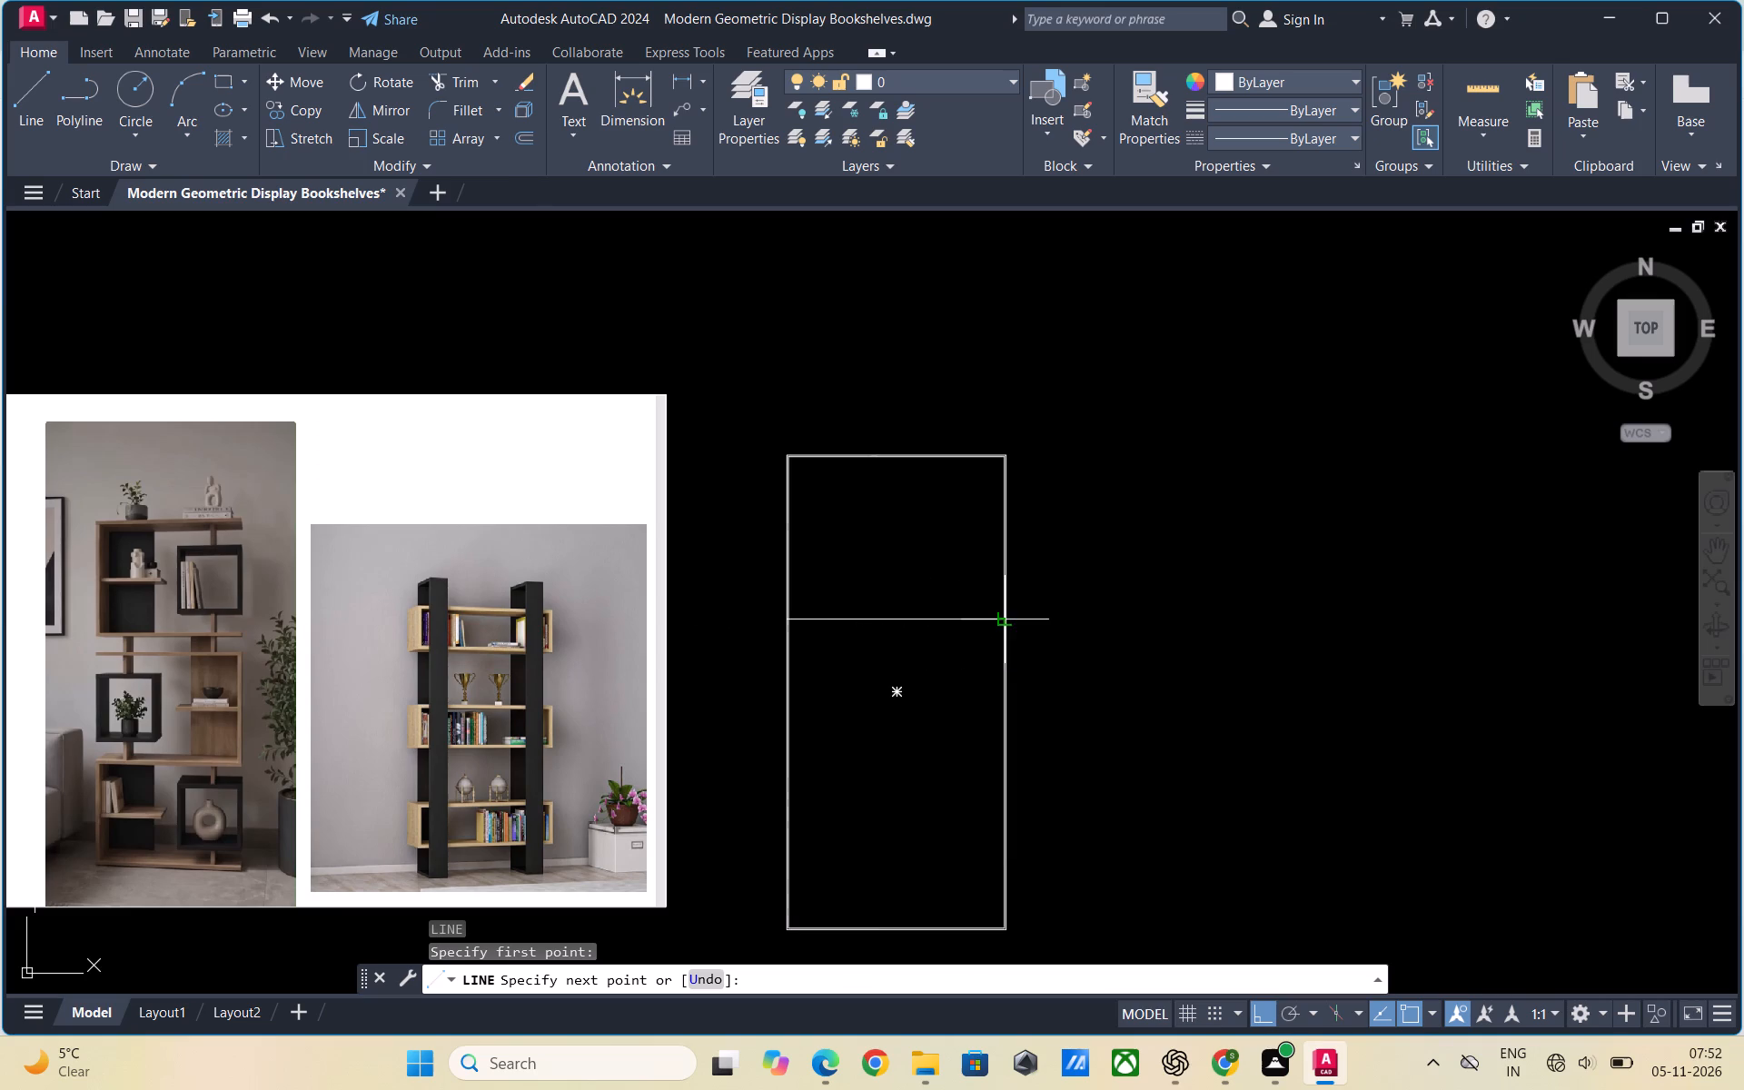
pyautogui.scroll(1, 1006, 626)
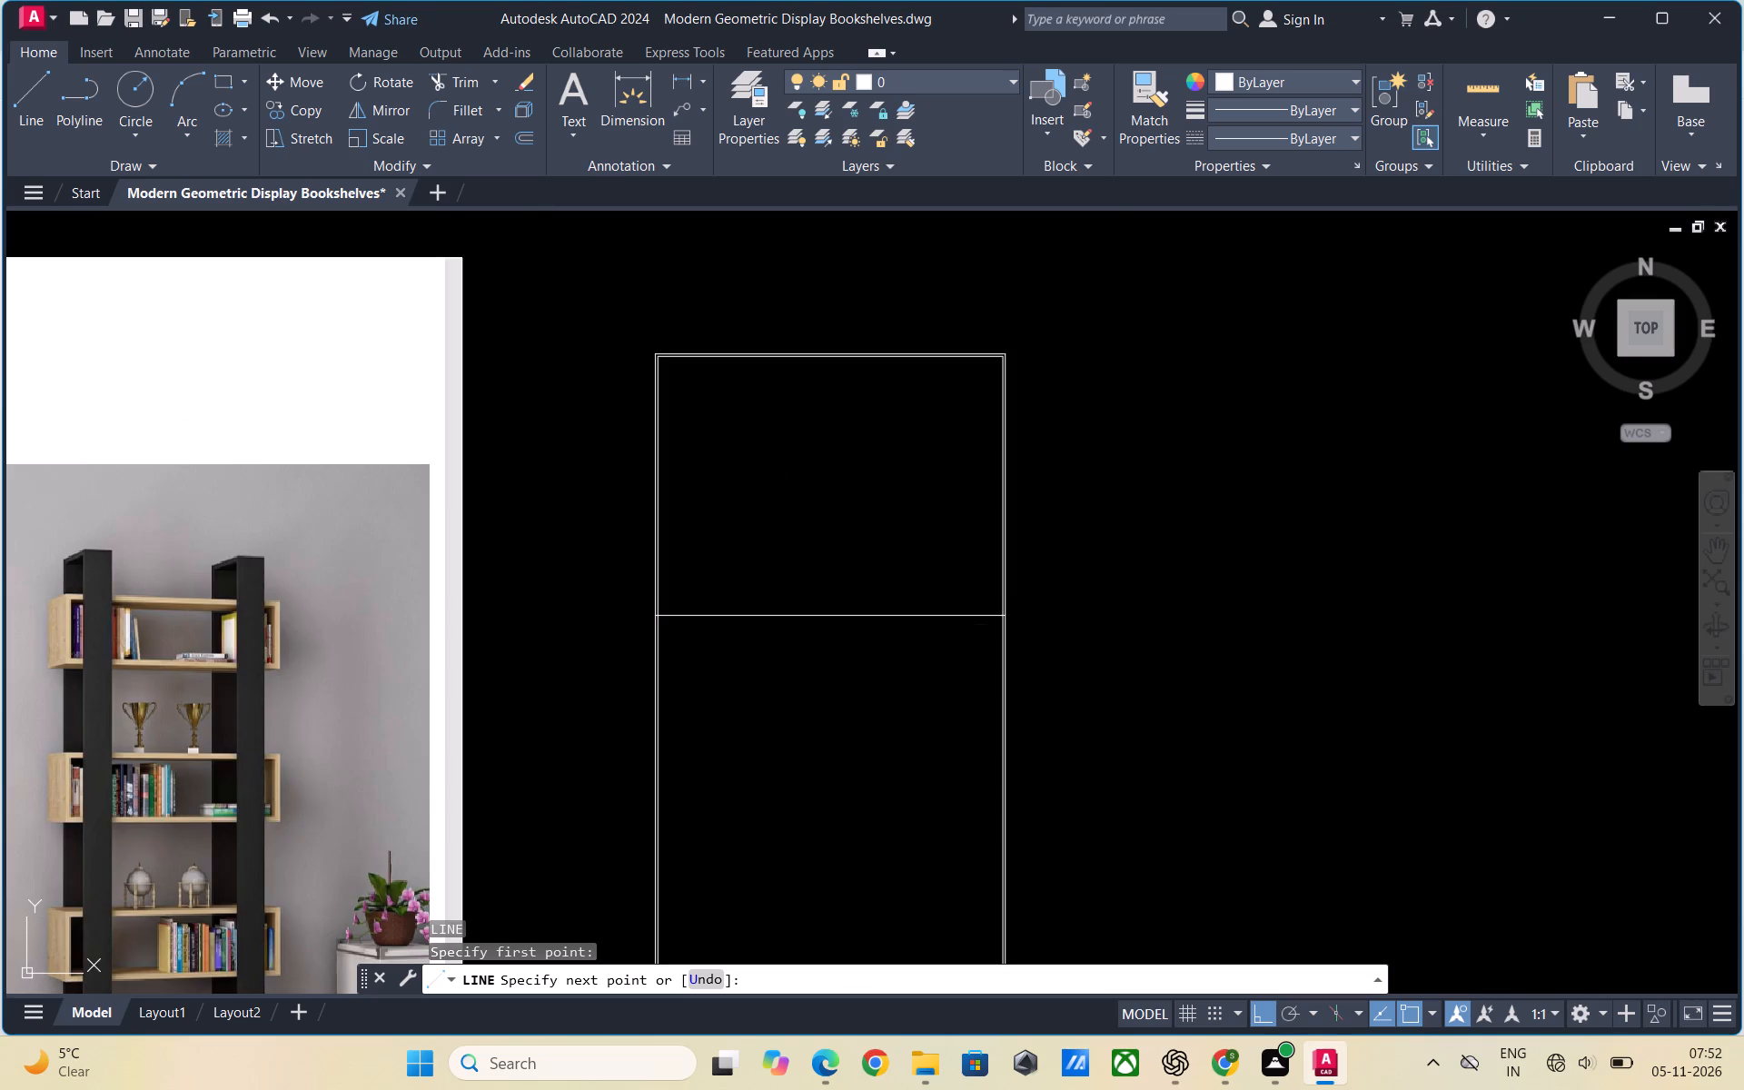
pyautogui.click(1063, 628)
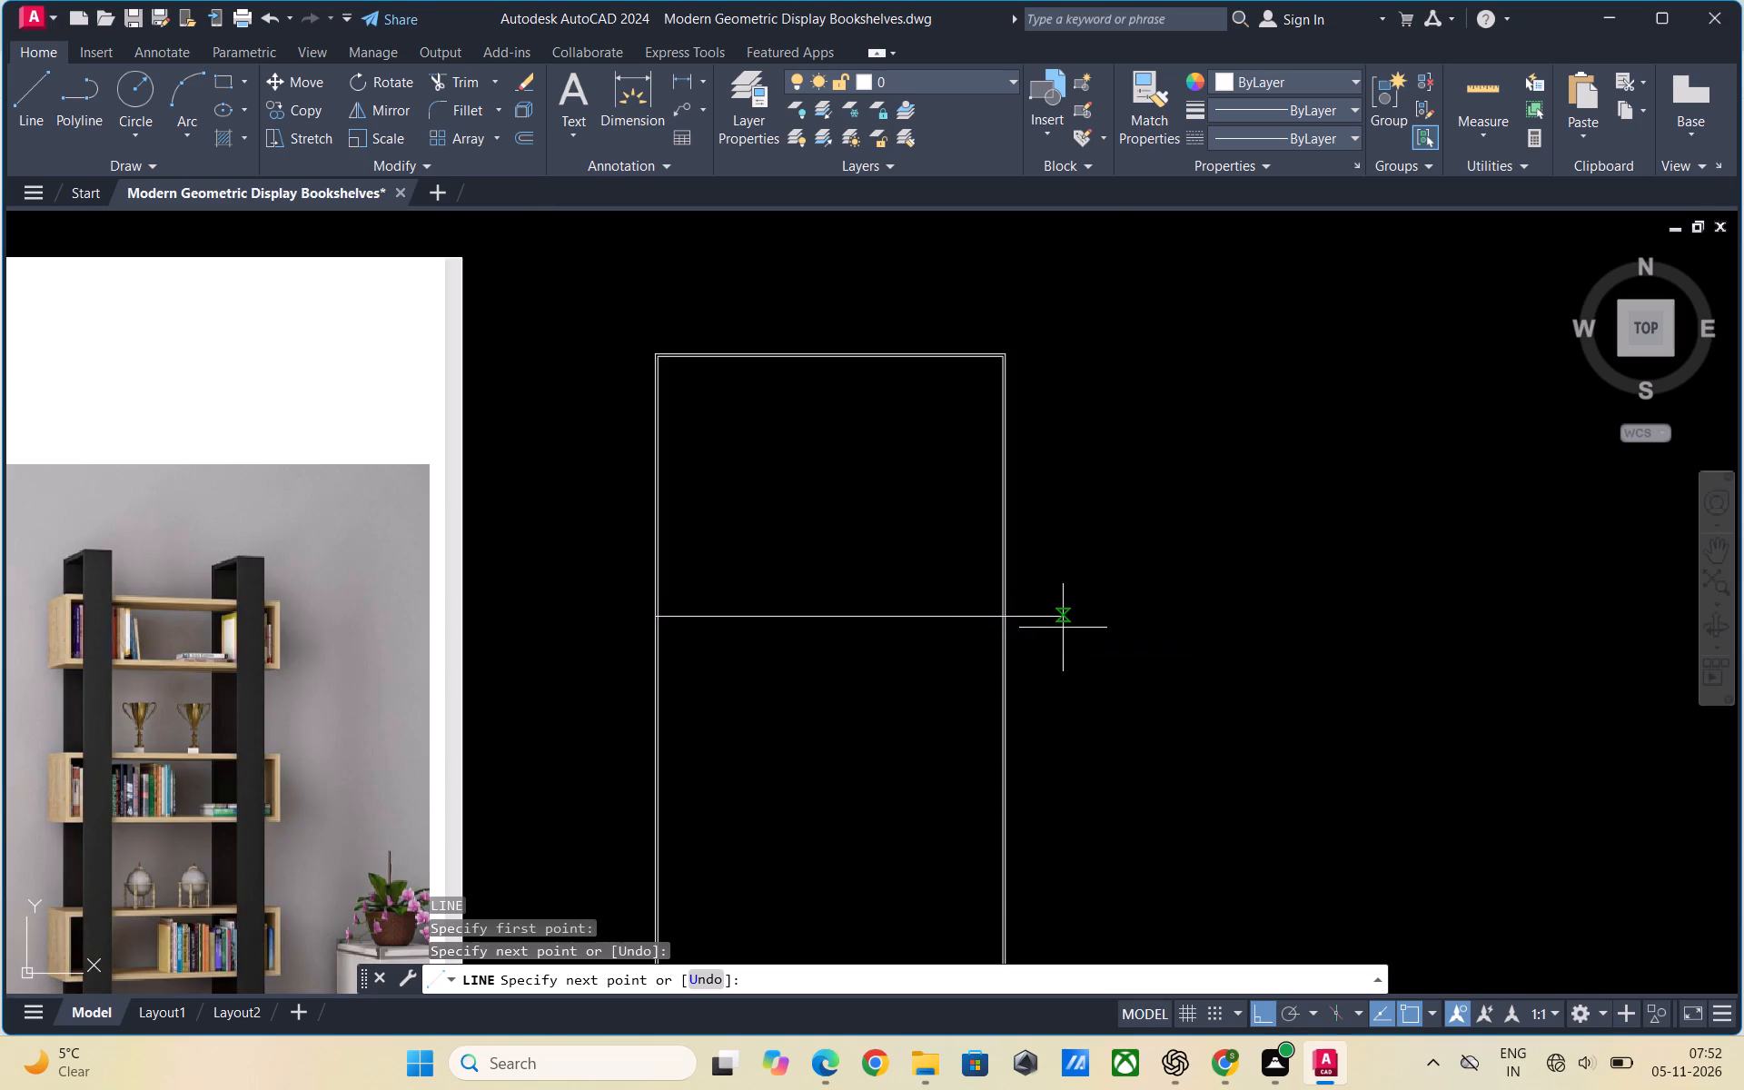
pyautogui.press('Escape')
# Trim the part of the horizontal line that projects beyond the frame's right edge.
pyautogui.scroll(-2, 1107, 705)
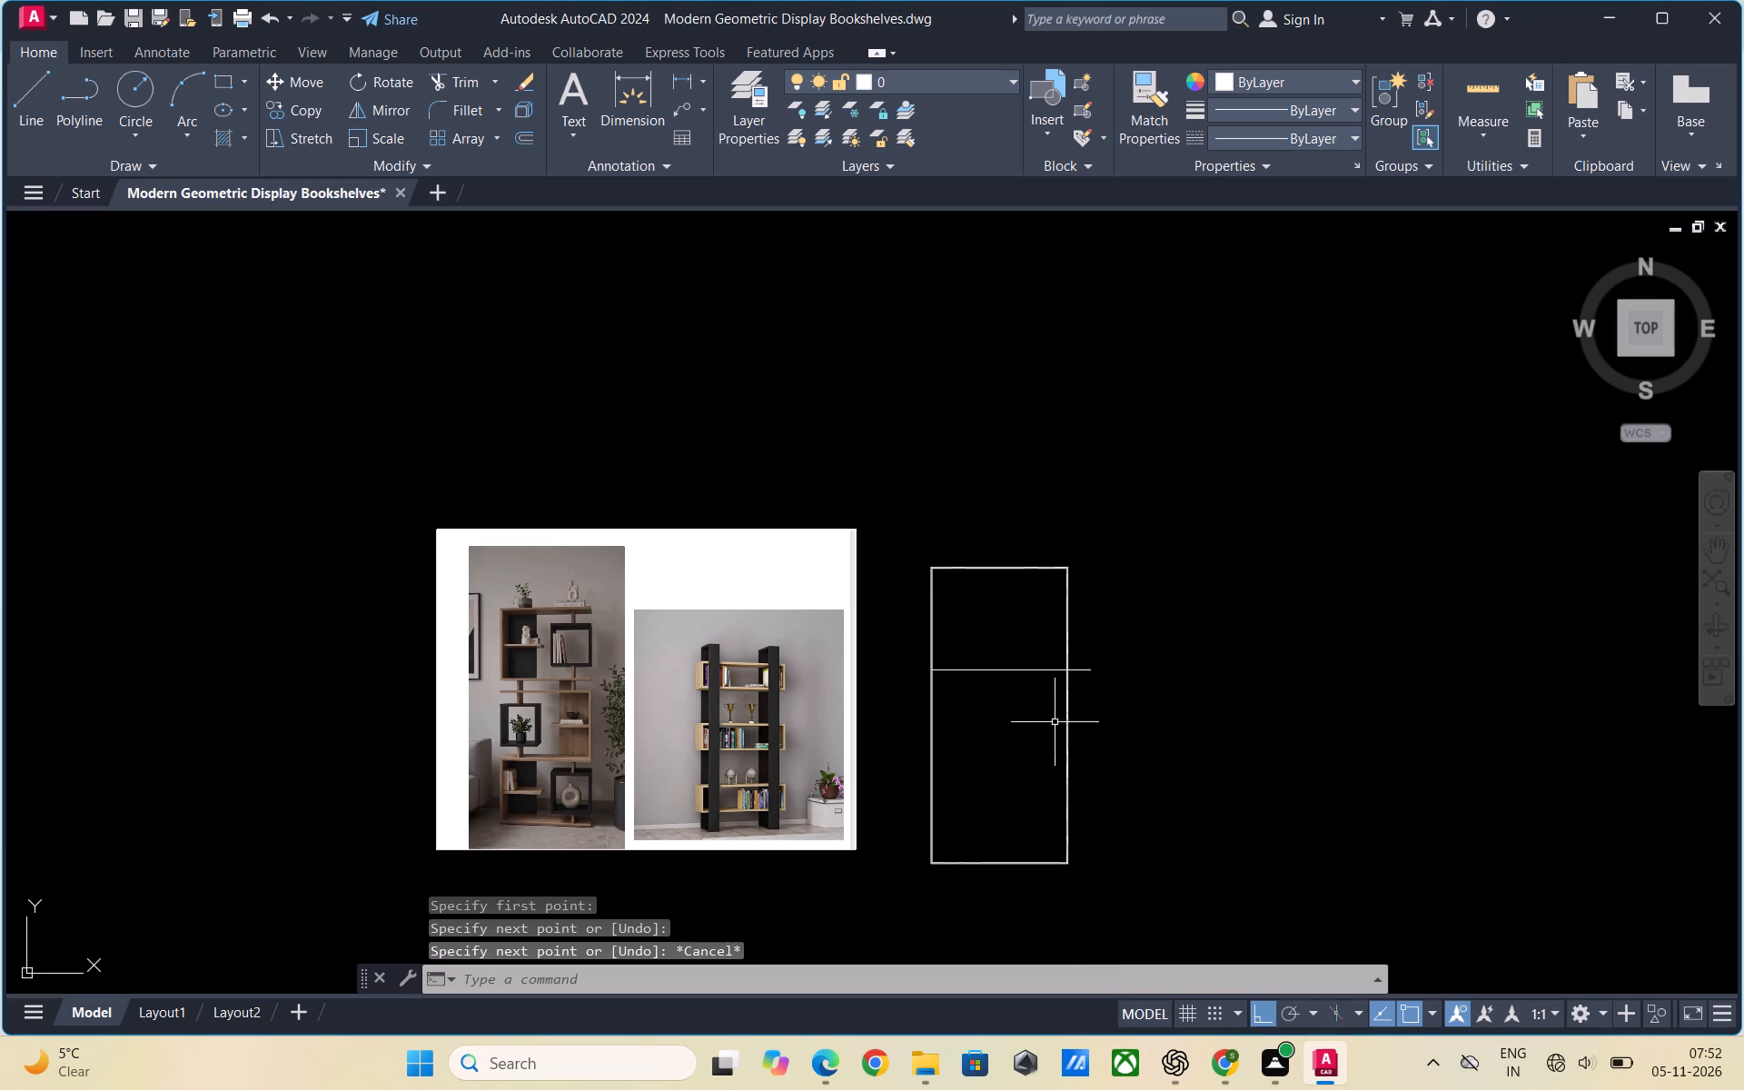
pyautogui.scroll(1, 1054, 720)
pyautogui.scroll(-1, 1053, 720)
pyautogui.scroll(1, 1189, 789)
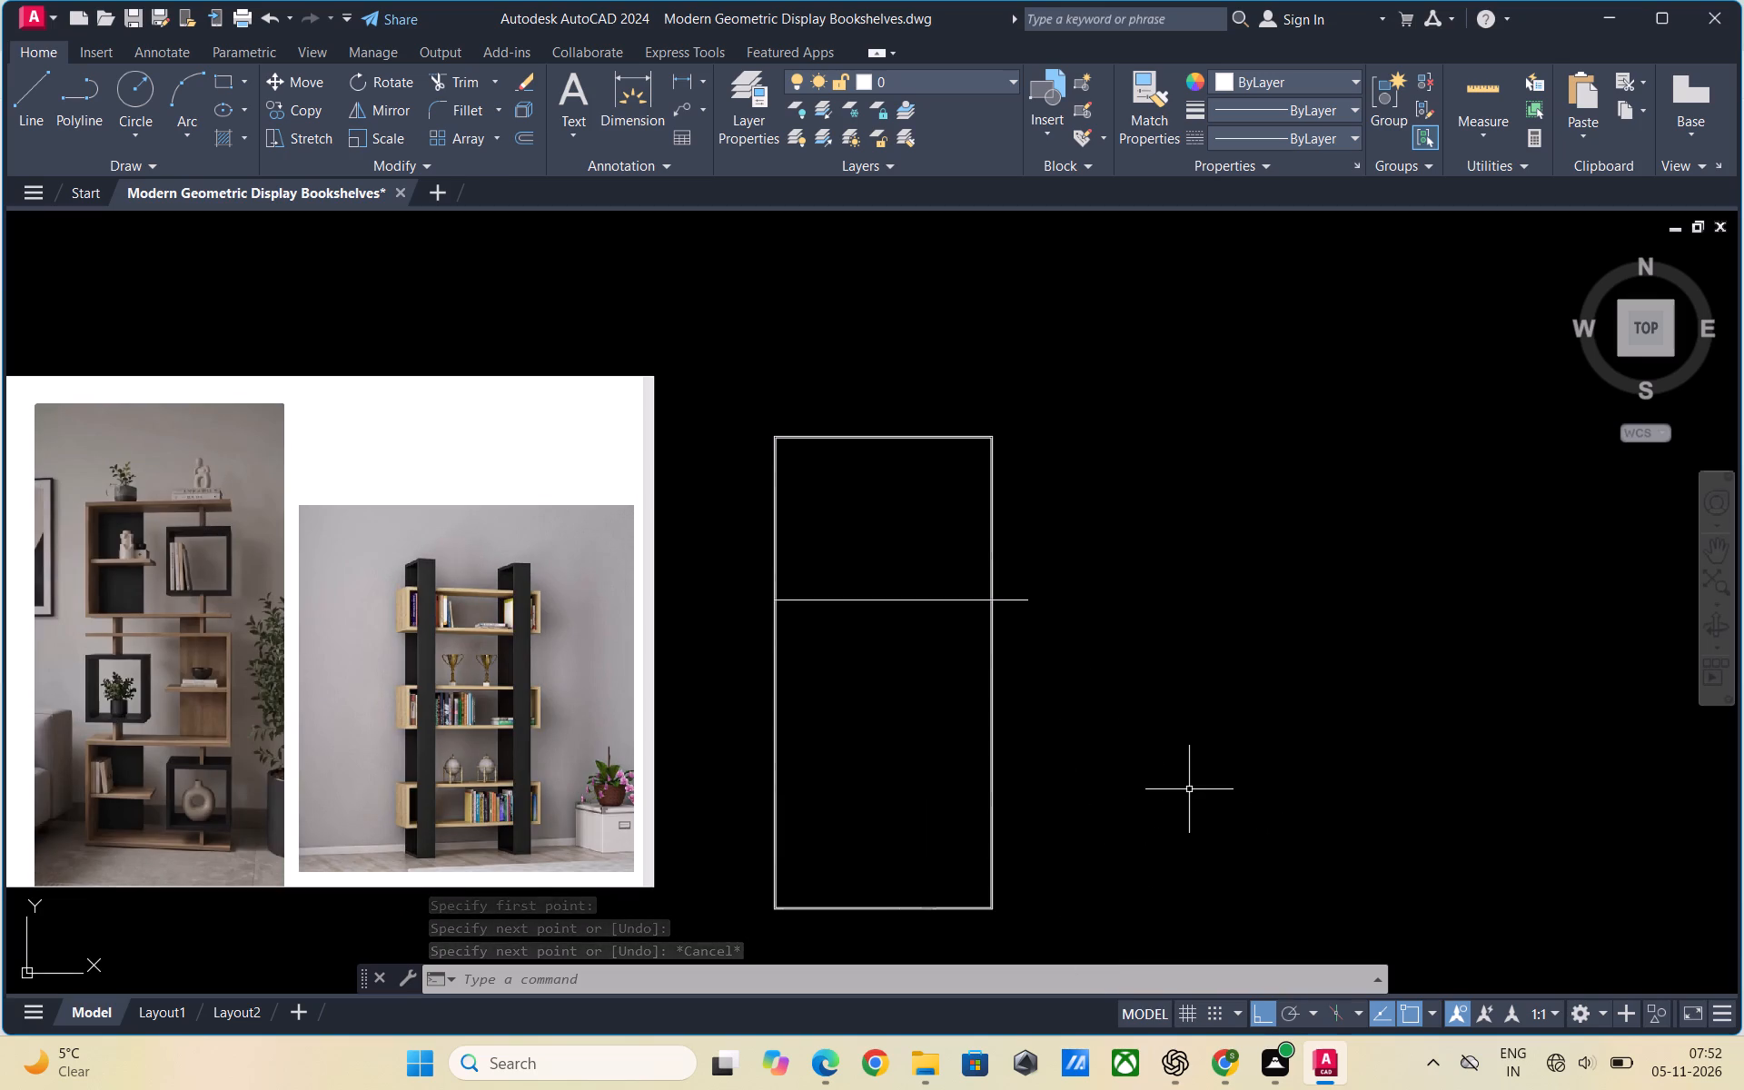
pyautogui.write('TR')
pyautogui.press('Return')
pyautogui.press('Return')
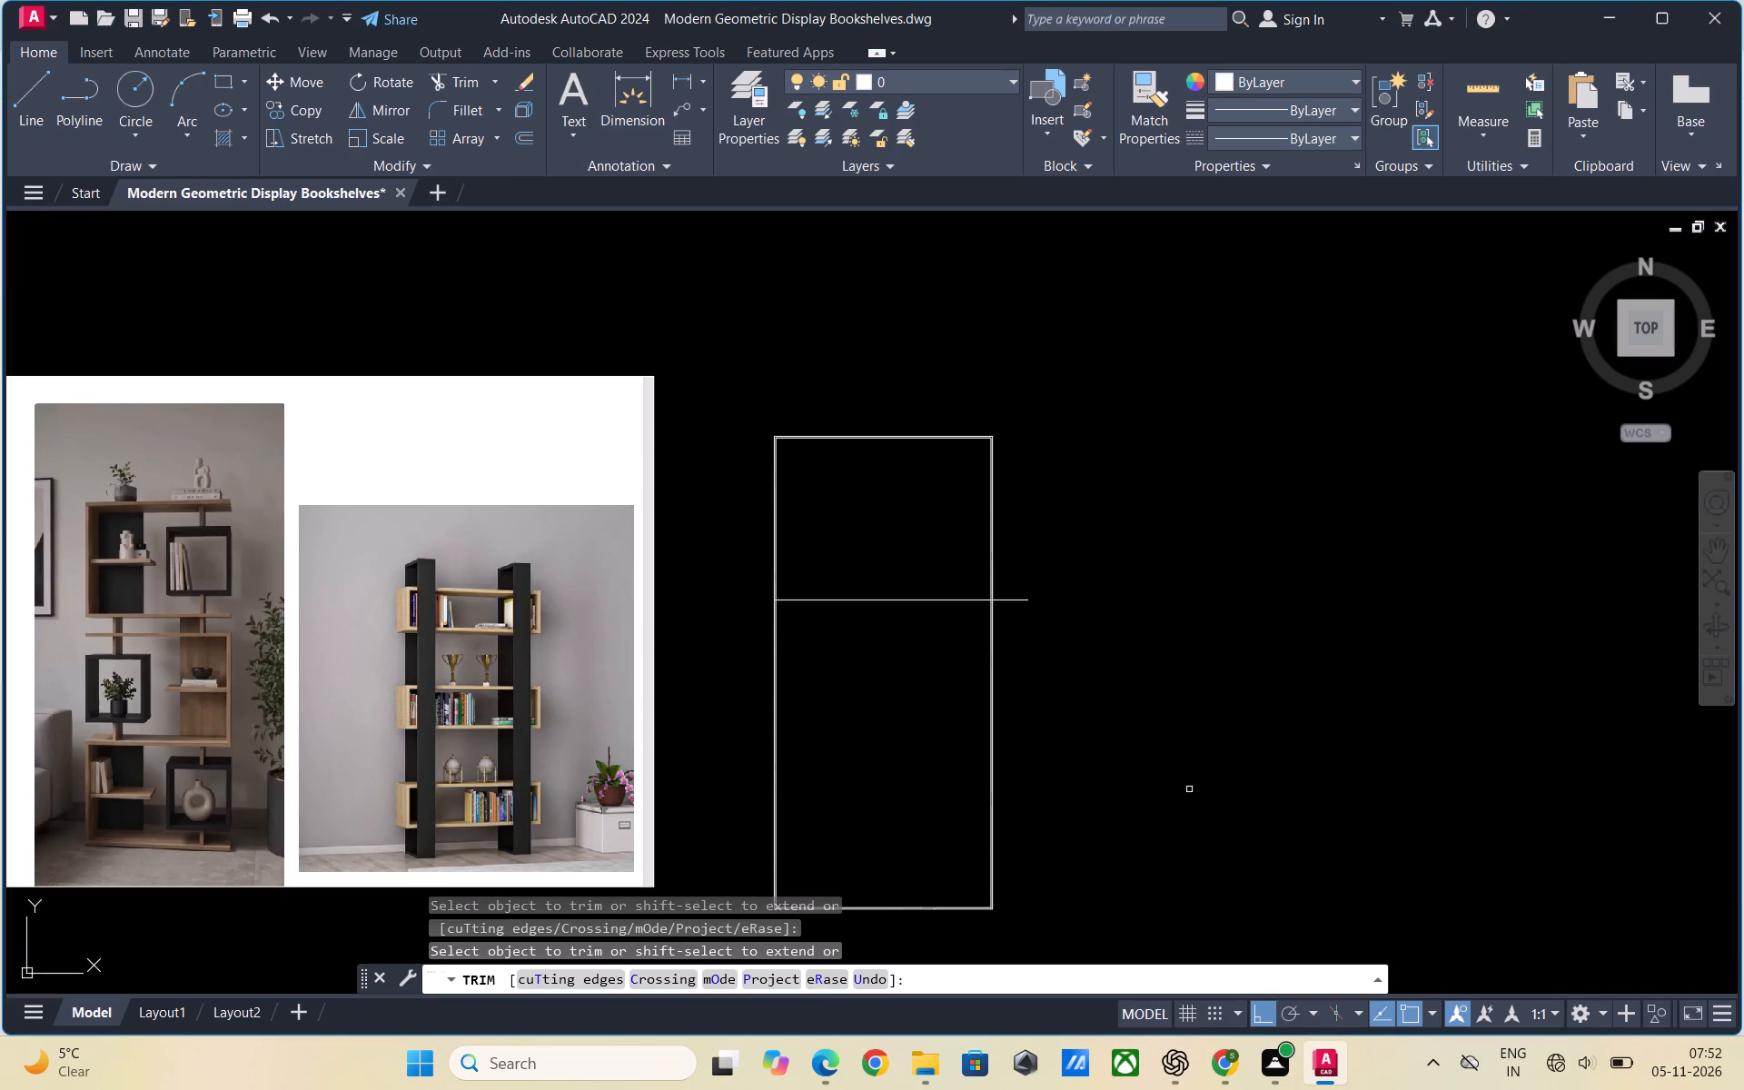
pyautogui.click(1014, 599)
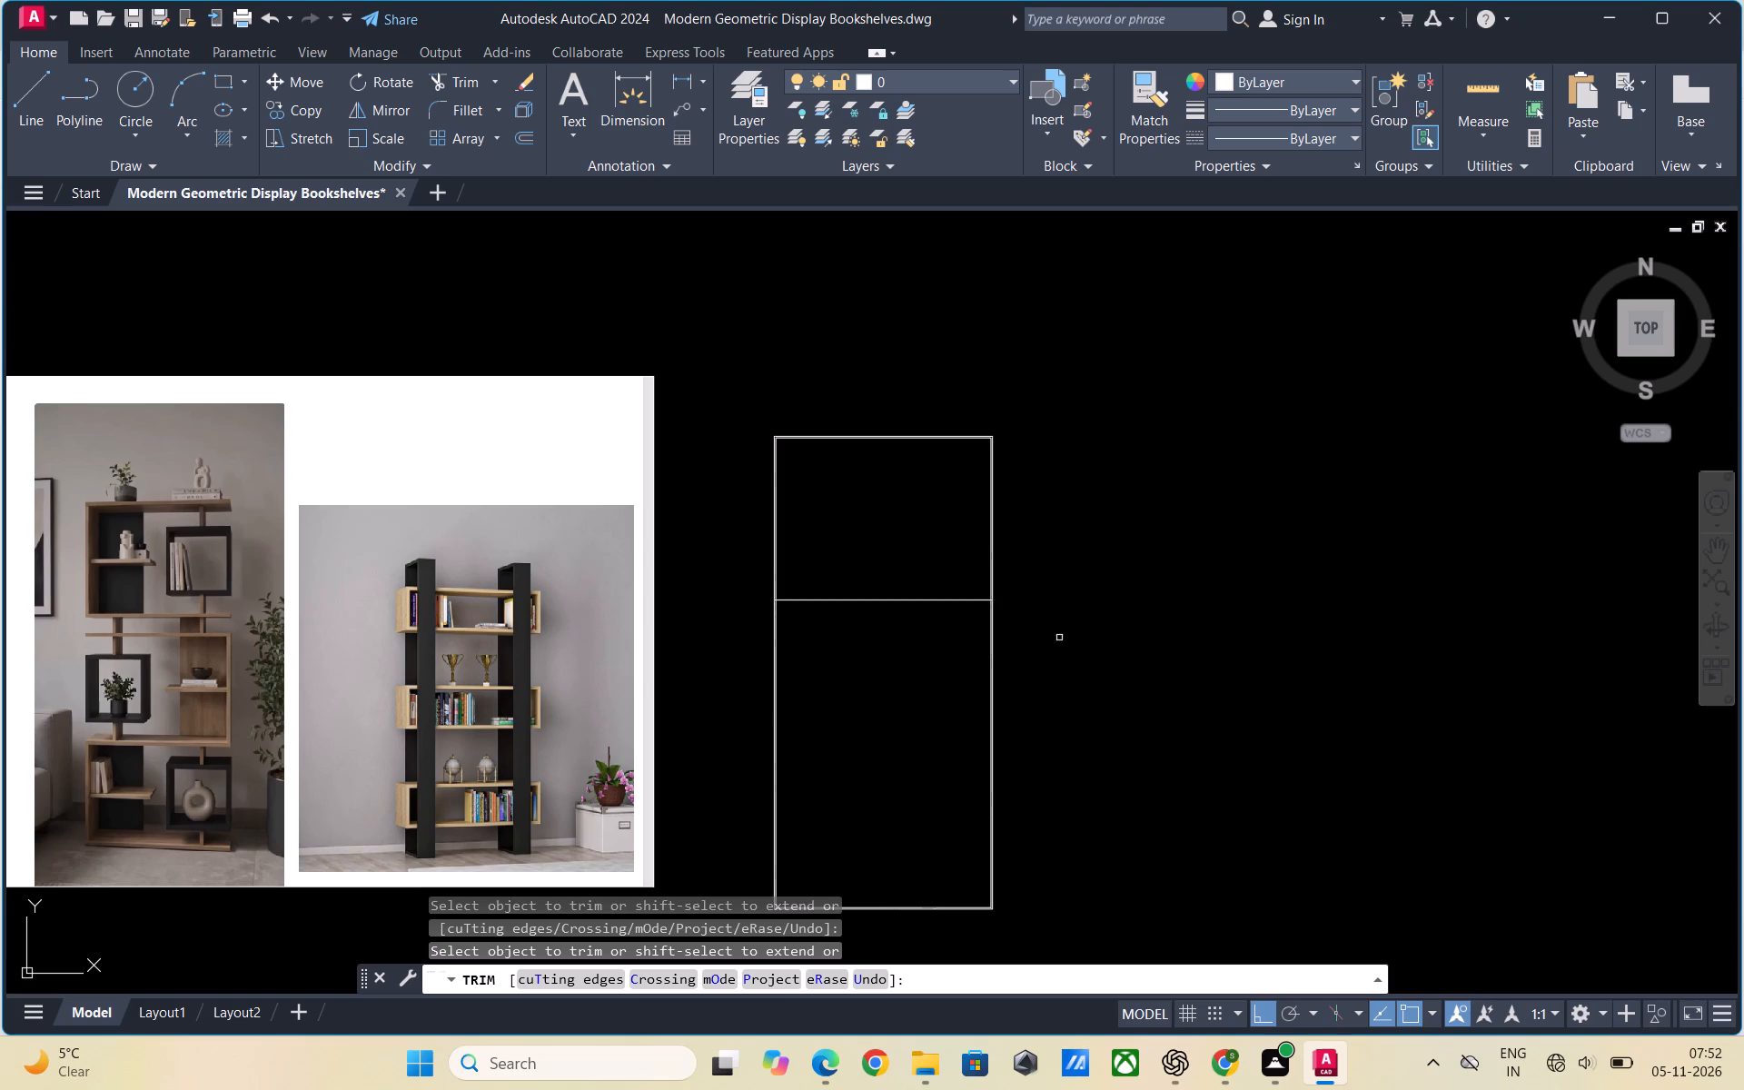
pyautogui.press('Escape')
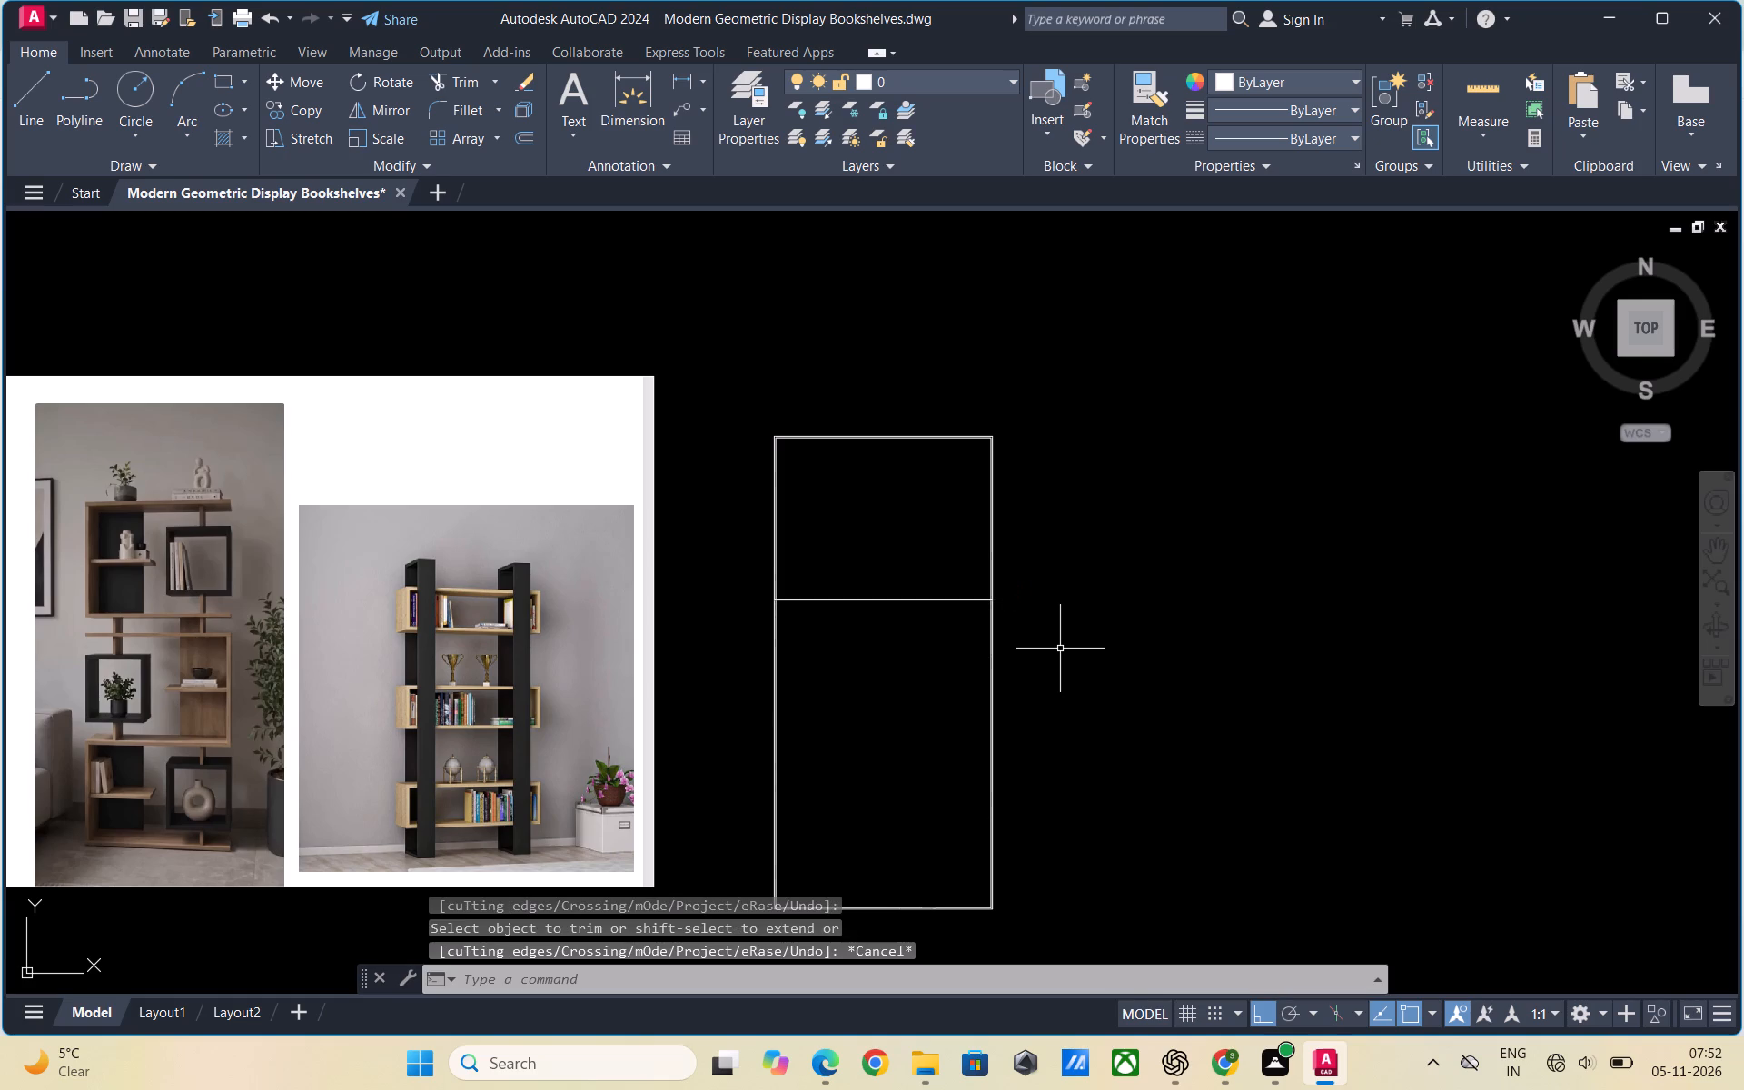
# Save the drawing with the first horizontal divider in the frame.
pyautogui.hotkey('ctrl', 's')
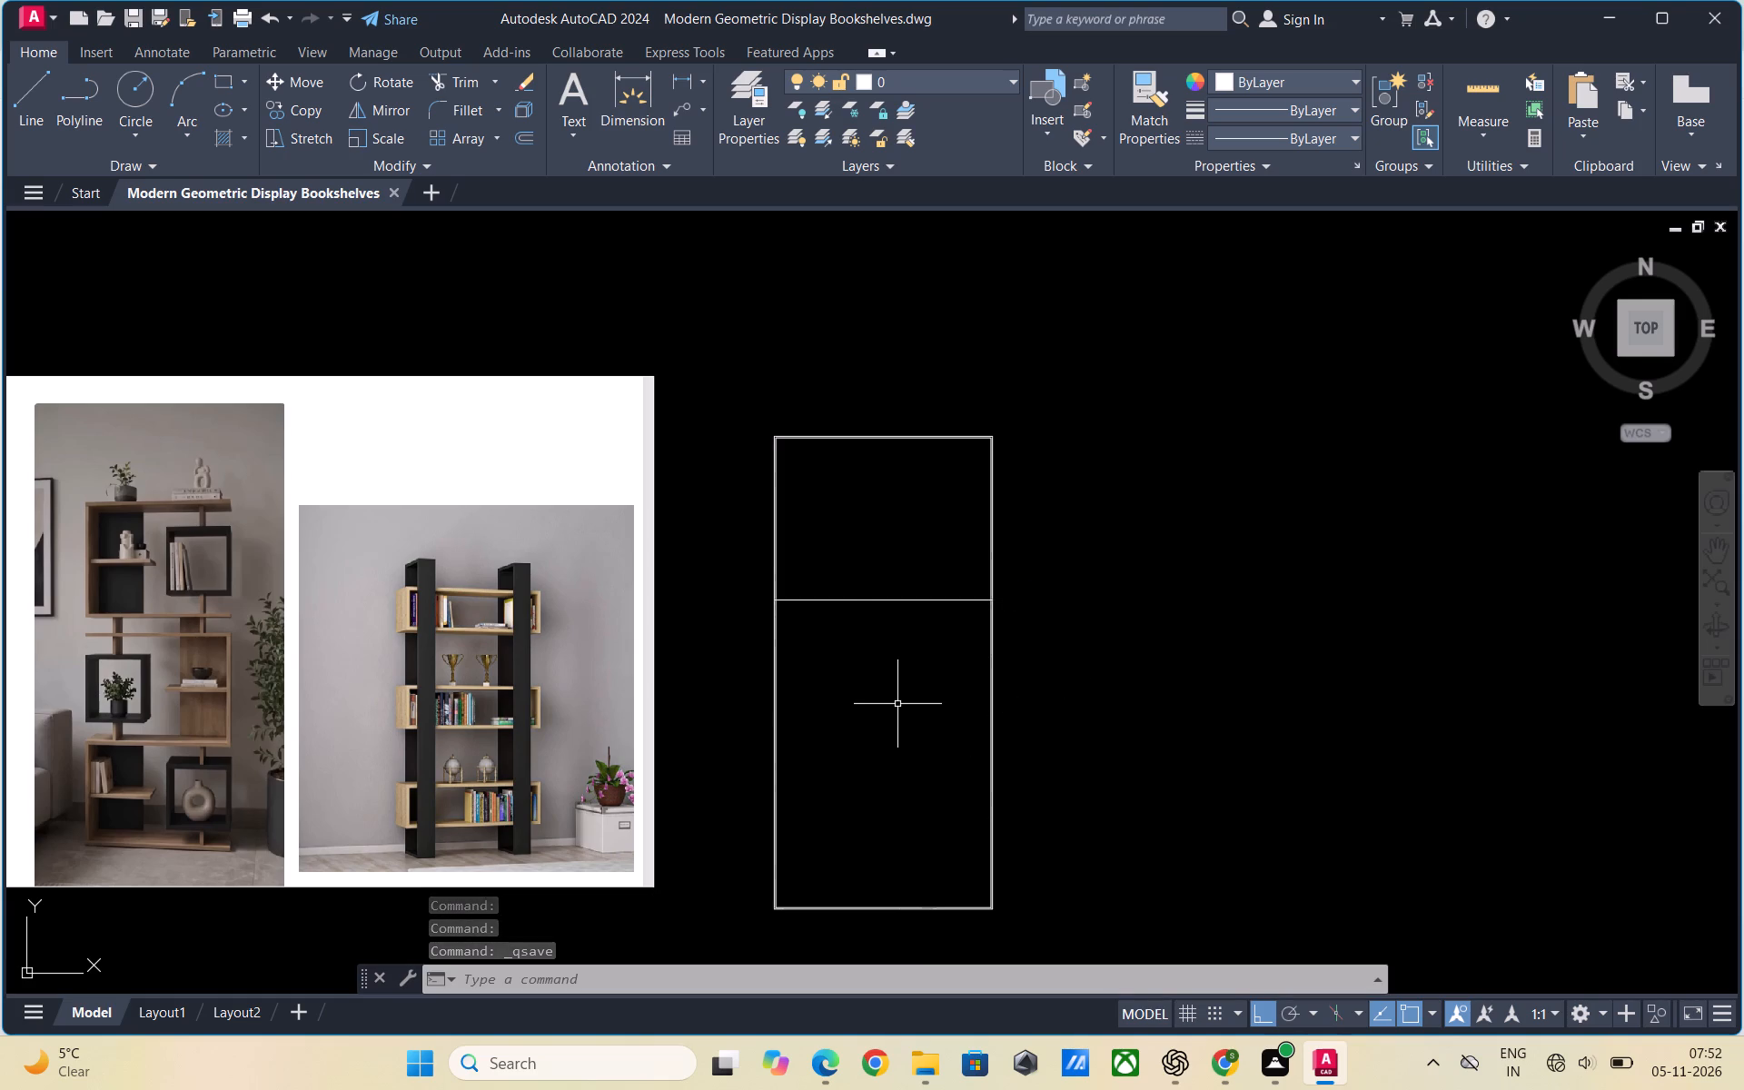
# Compare the two reference bookshelf photos with the frame and its first horizontal divider to plan the remaining shelf layout.
pyautogui.scroll(-1, 935, 746)
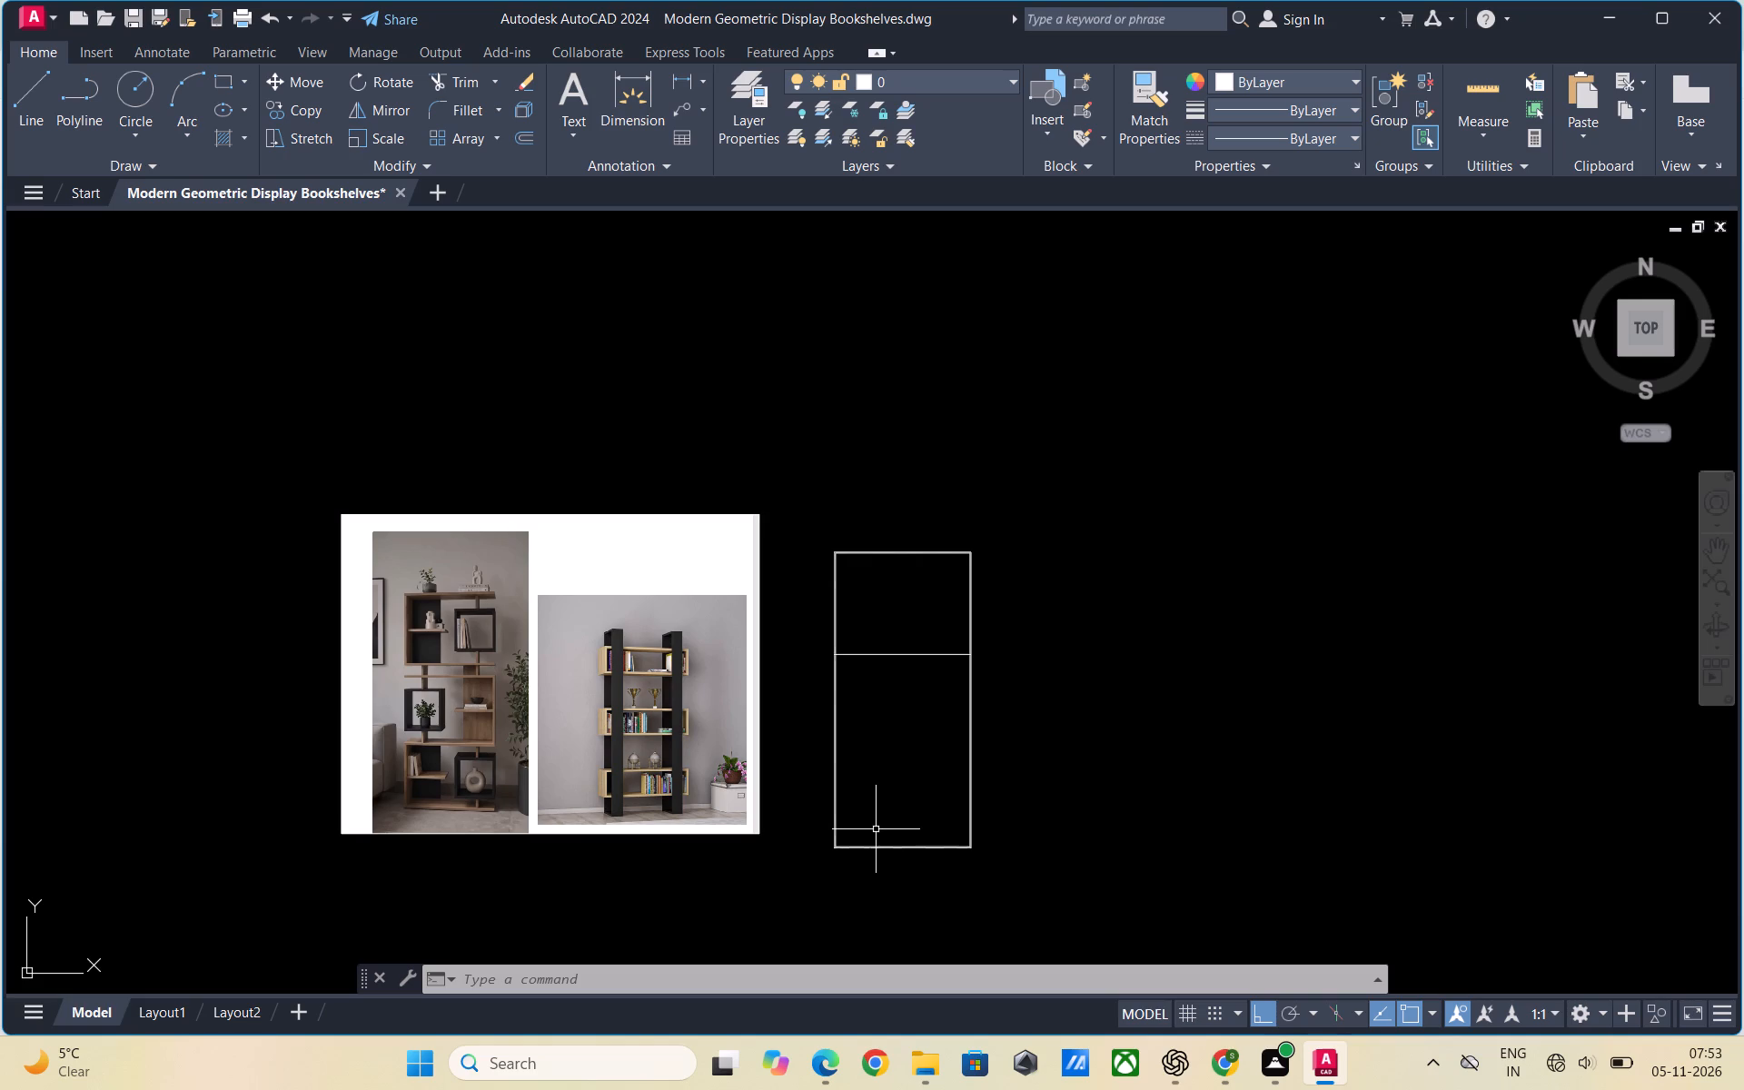
pyautogui.scroll(1, 821, 887)
pyautogui.scroll(-1, 821, 887)
pyautogui.scroll(1, 821, 887)
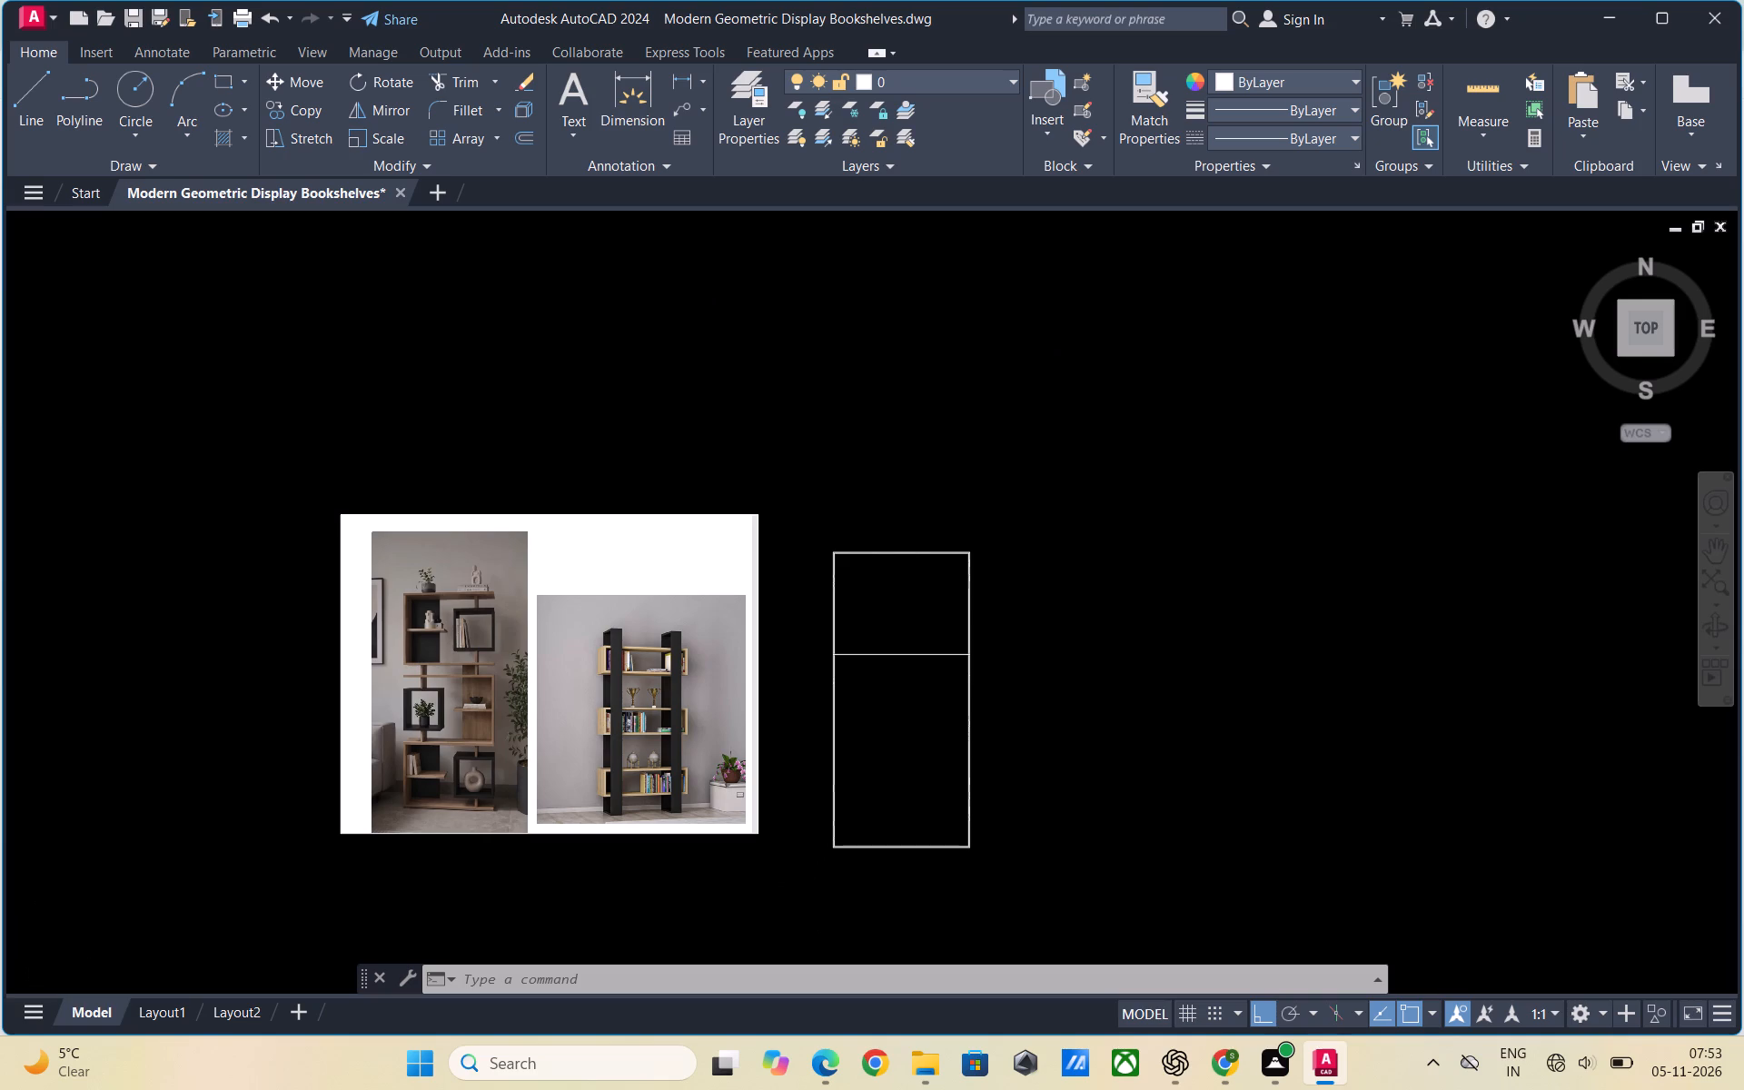
pyautogui.scroll(-1, 821, 887)
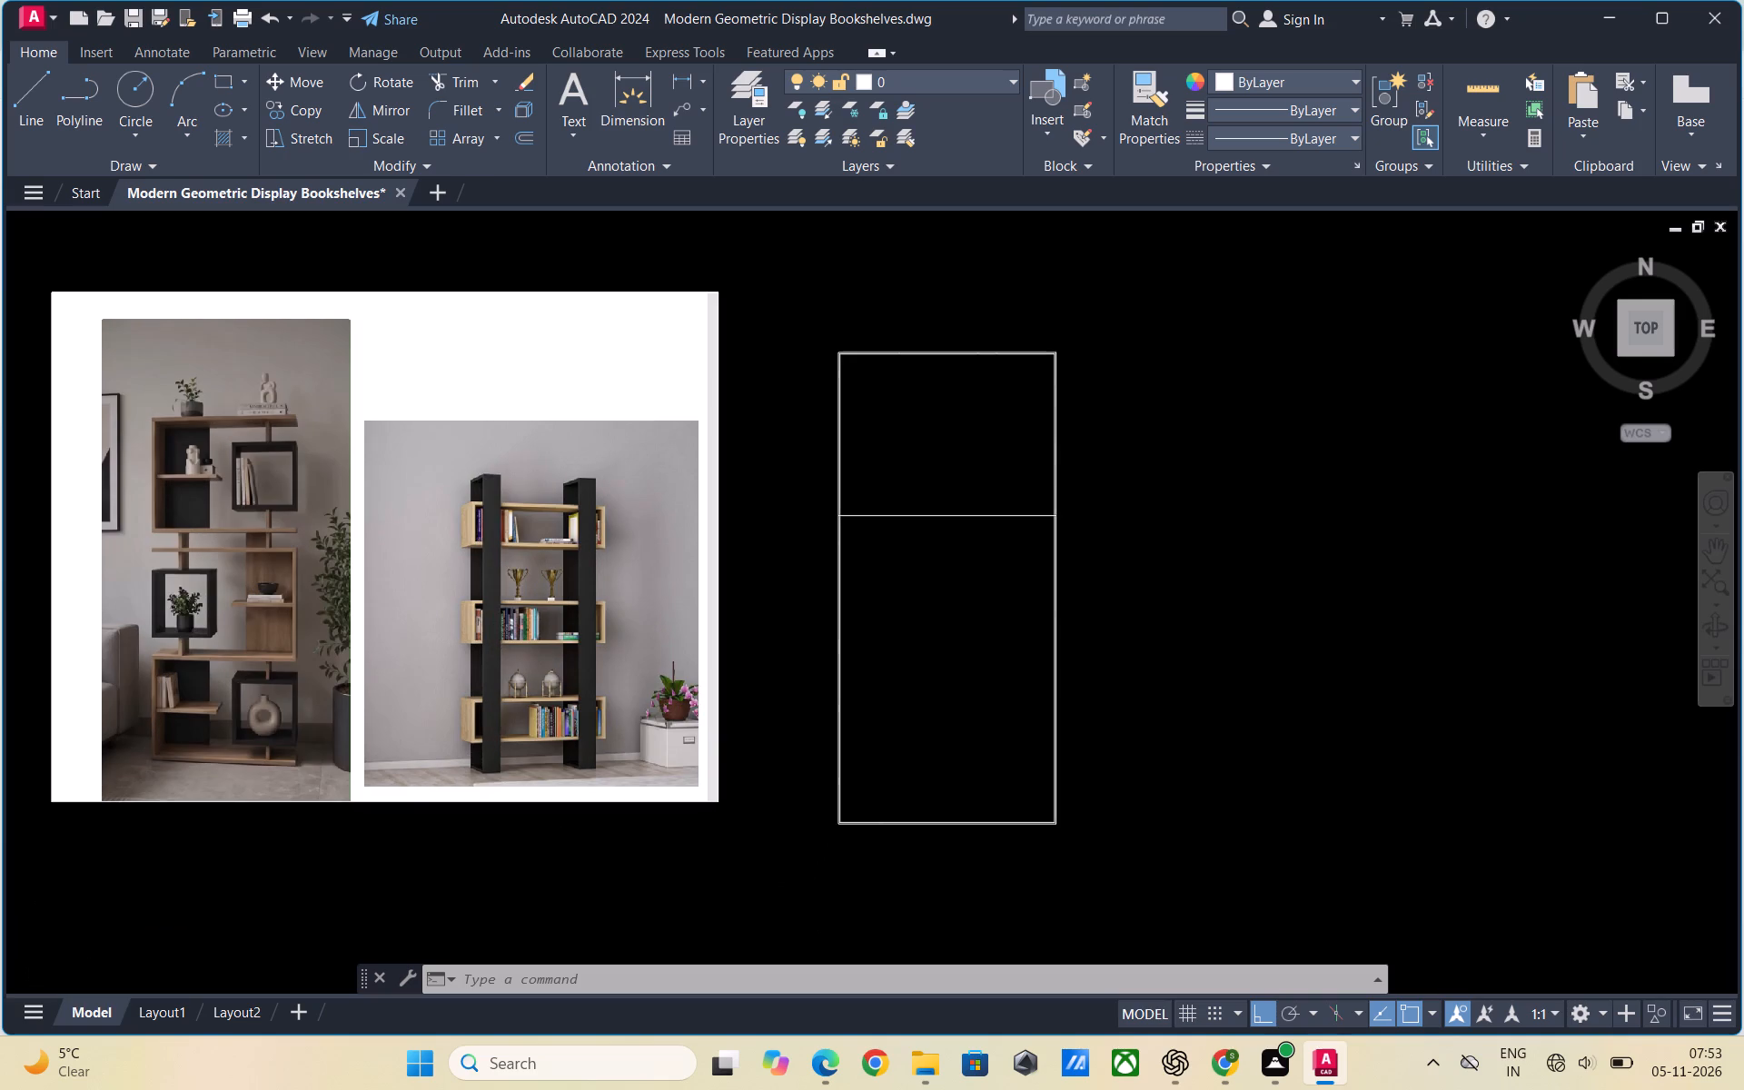
pyautogui.scroll(1, 821, 887)
pyautogui.scroll(-1, 994, 923)
pyautogui.scroll(1, 1023, 905)
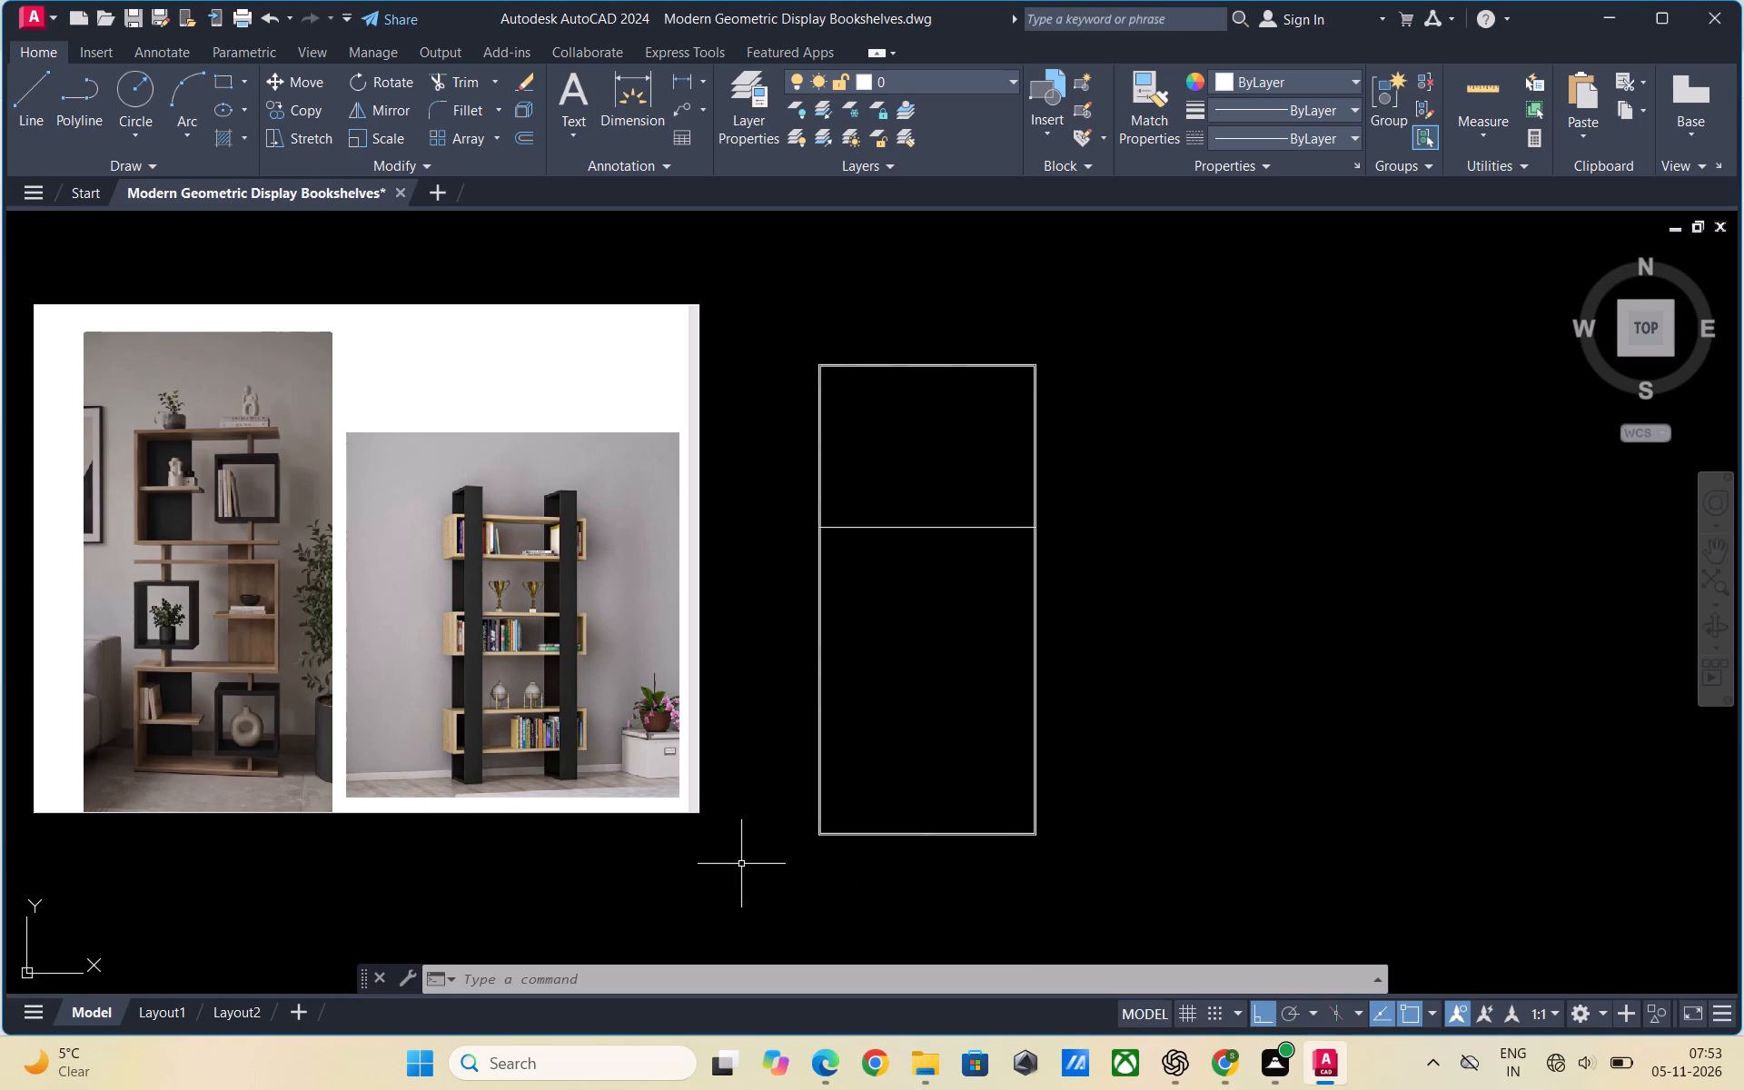
pyautogui.scroll(-1, 891, 847)
pyautogui.scroll(1, 982, 710)
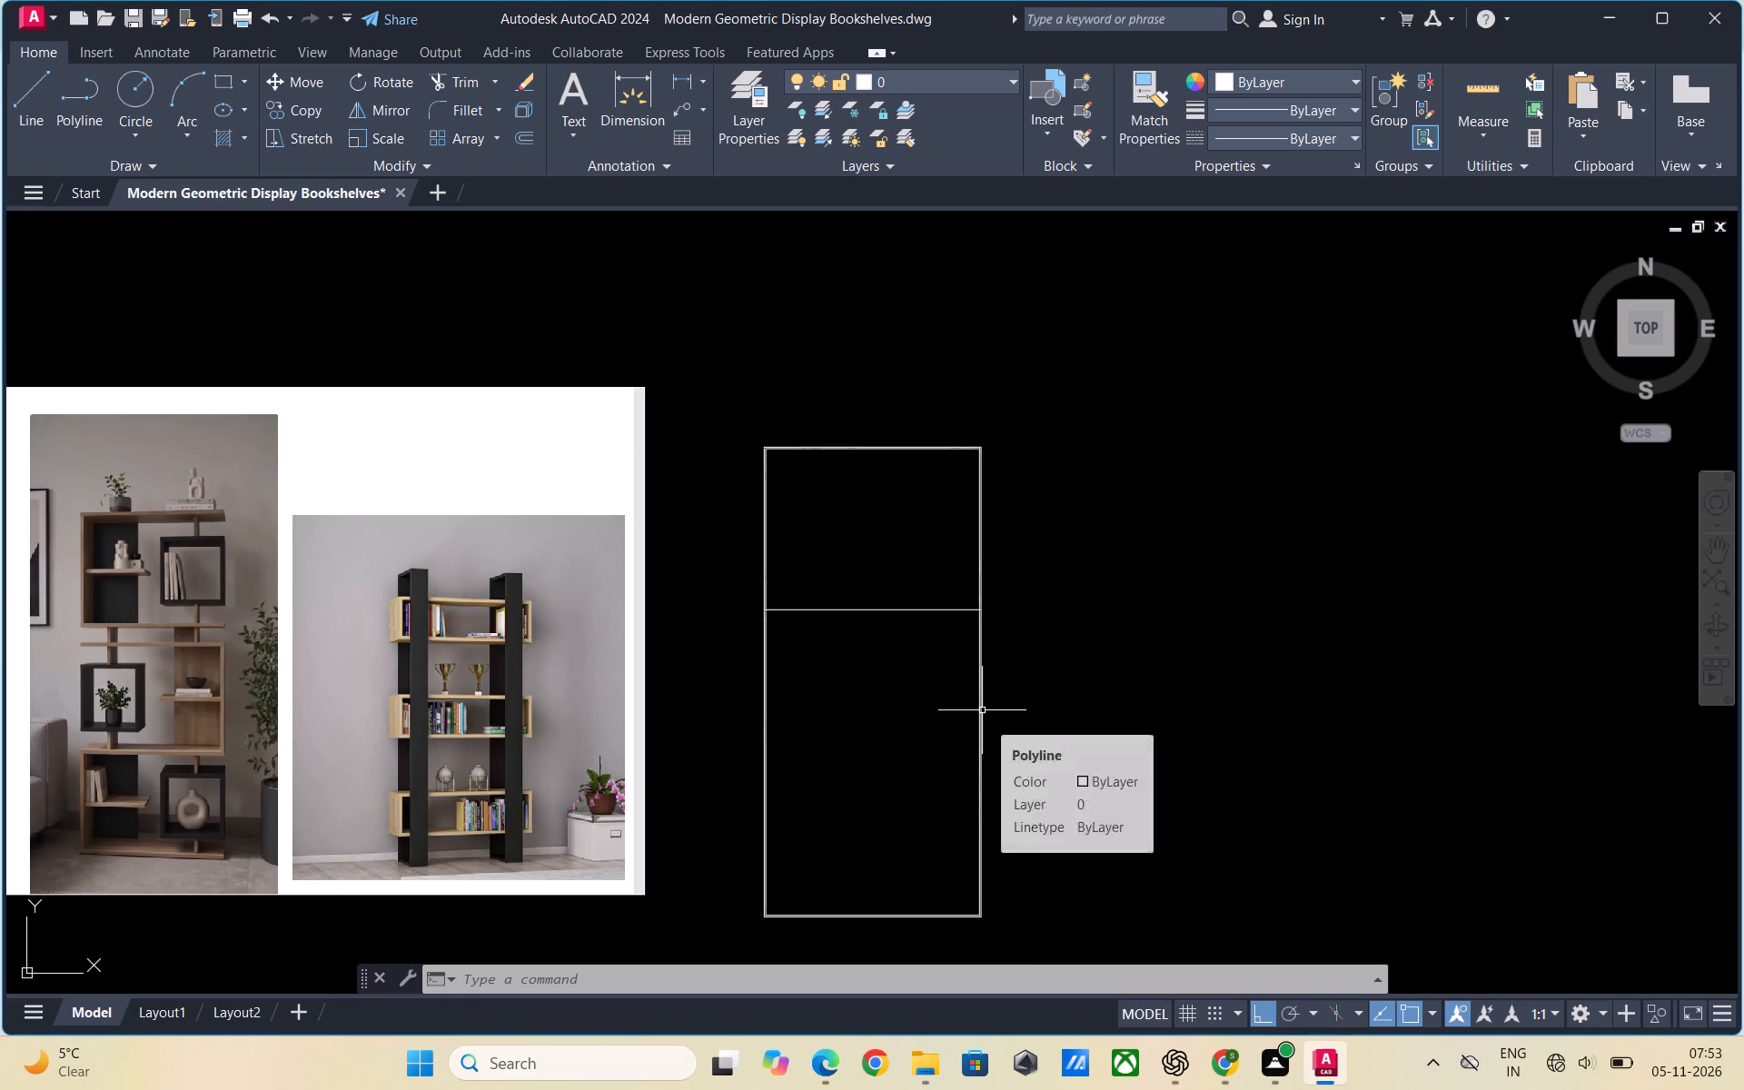
pyautogui.scroll(2, 827, 613)
pyautogui.scroll(-2, 827, 612)
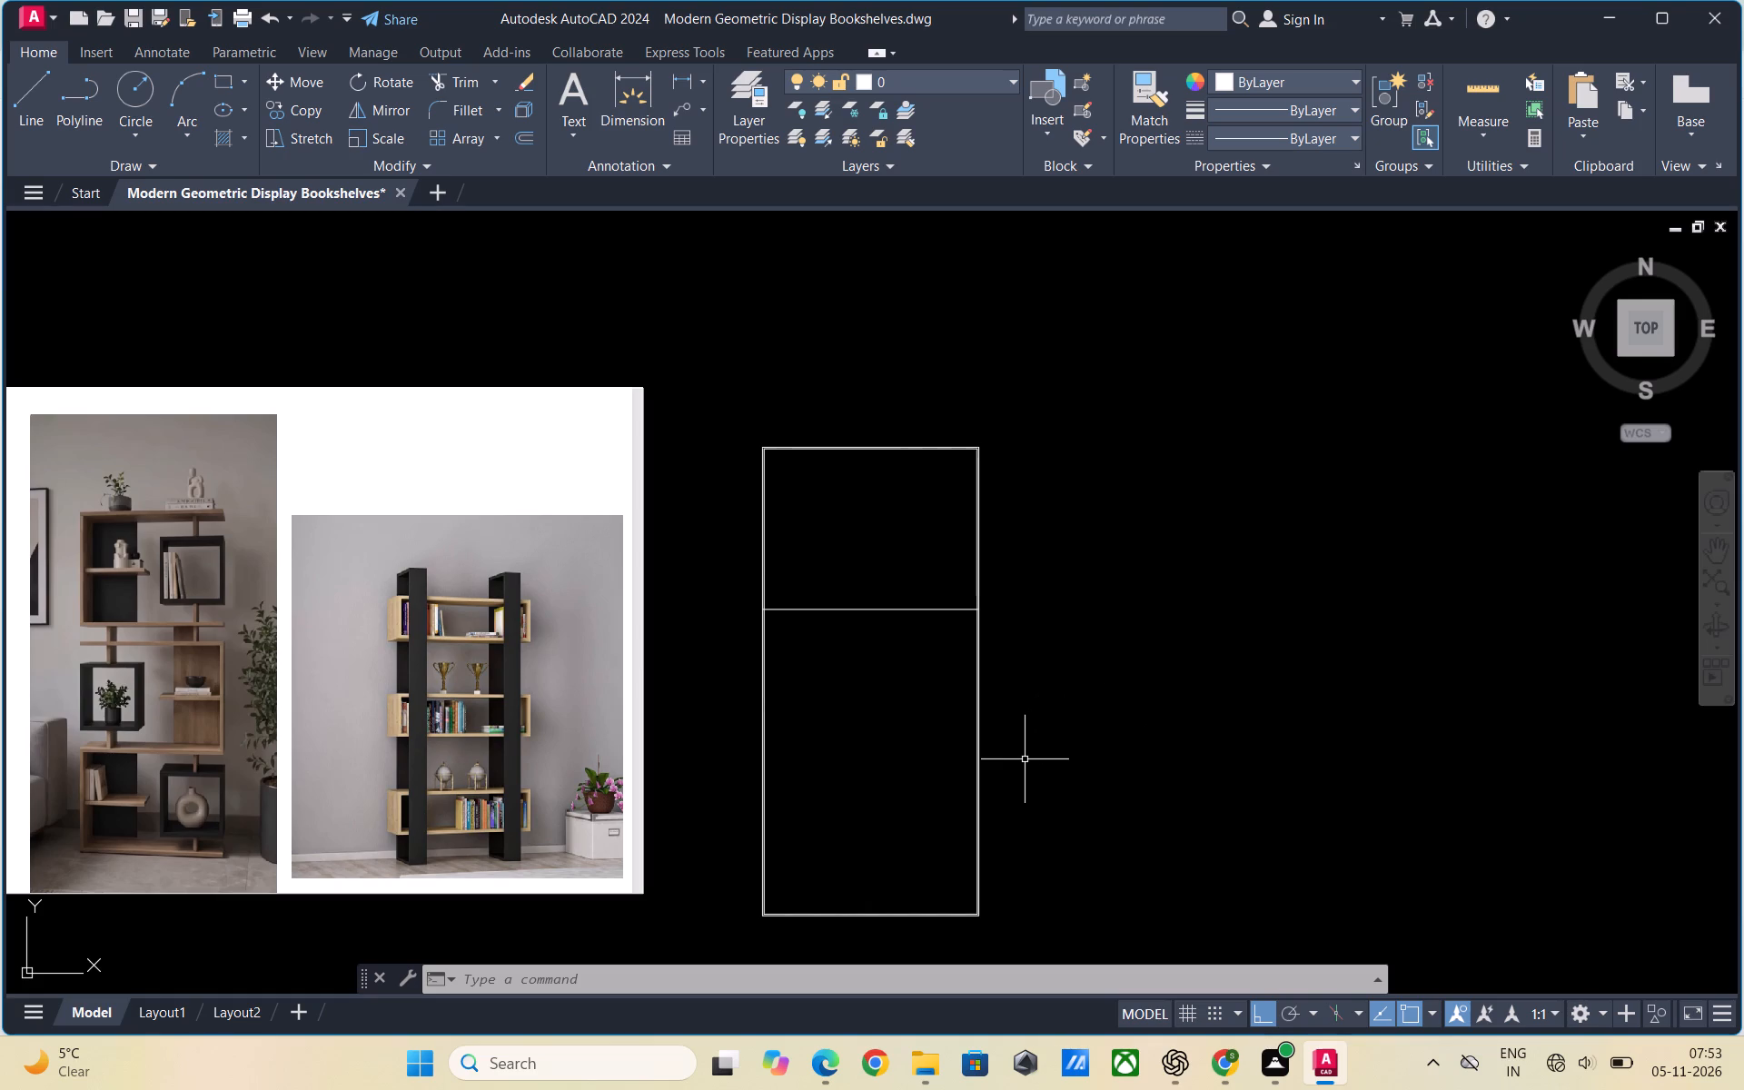
pyautogui.scroll(-1, 859, 748)
pyautogui.scroll(1, 859, 746)
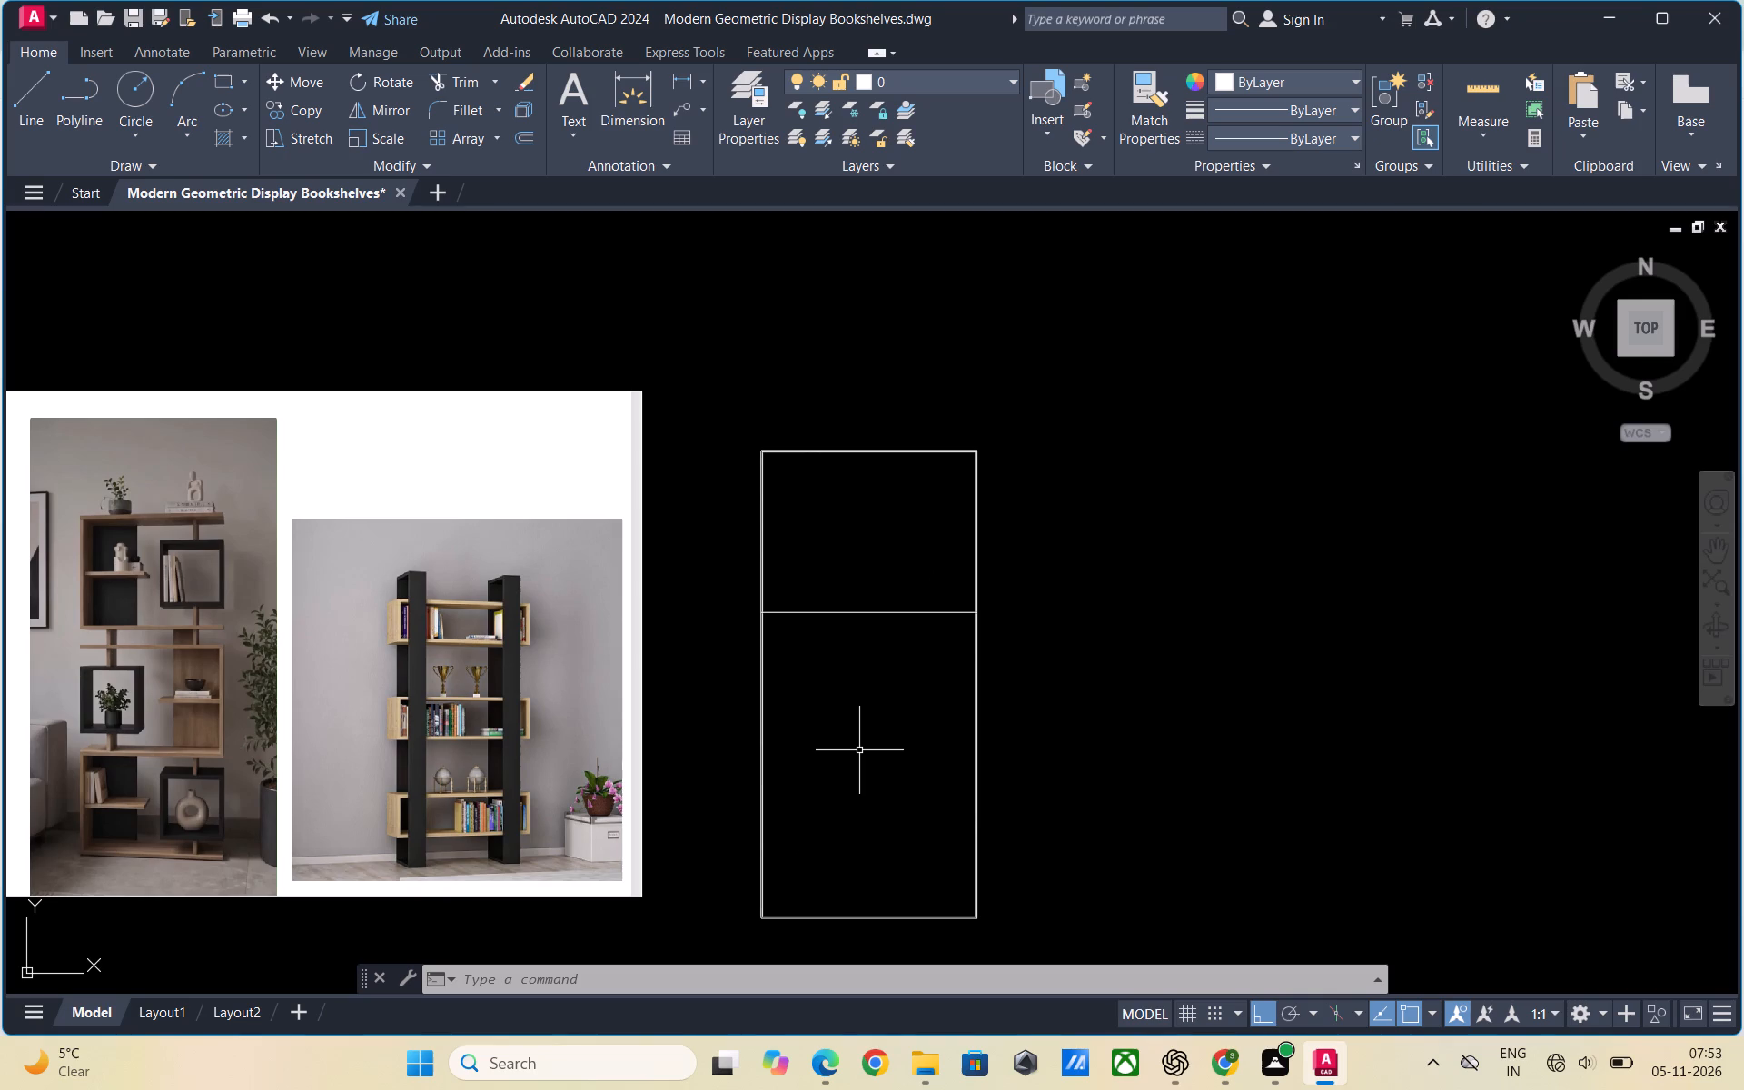
pyautogui.scroll(1, 883, 753)
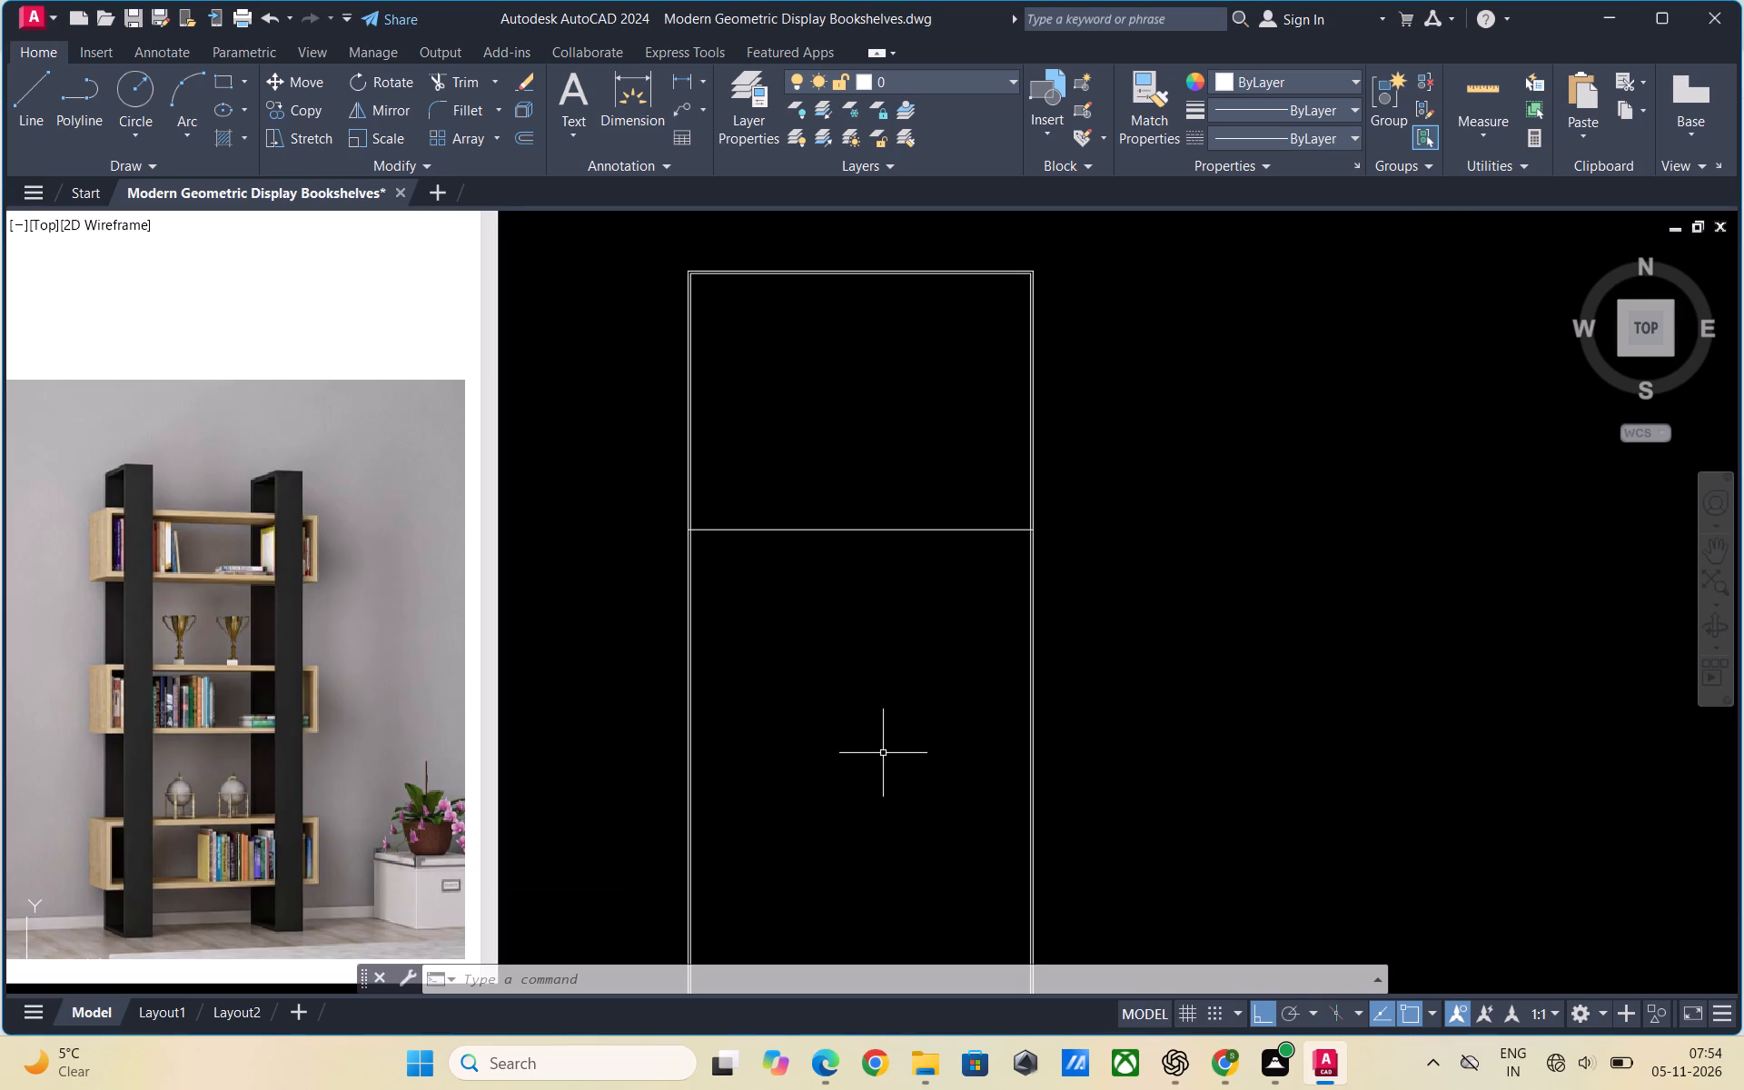
pyautogui.scroll(-2, 841, 728)
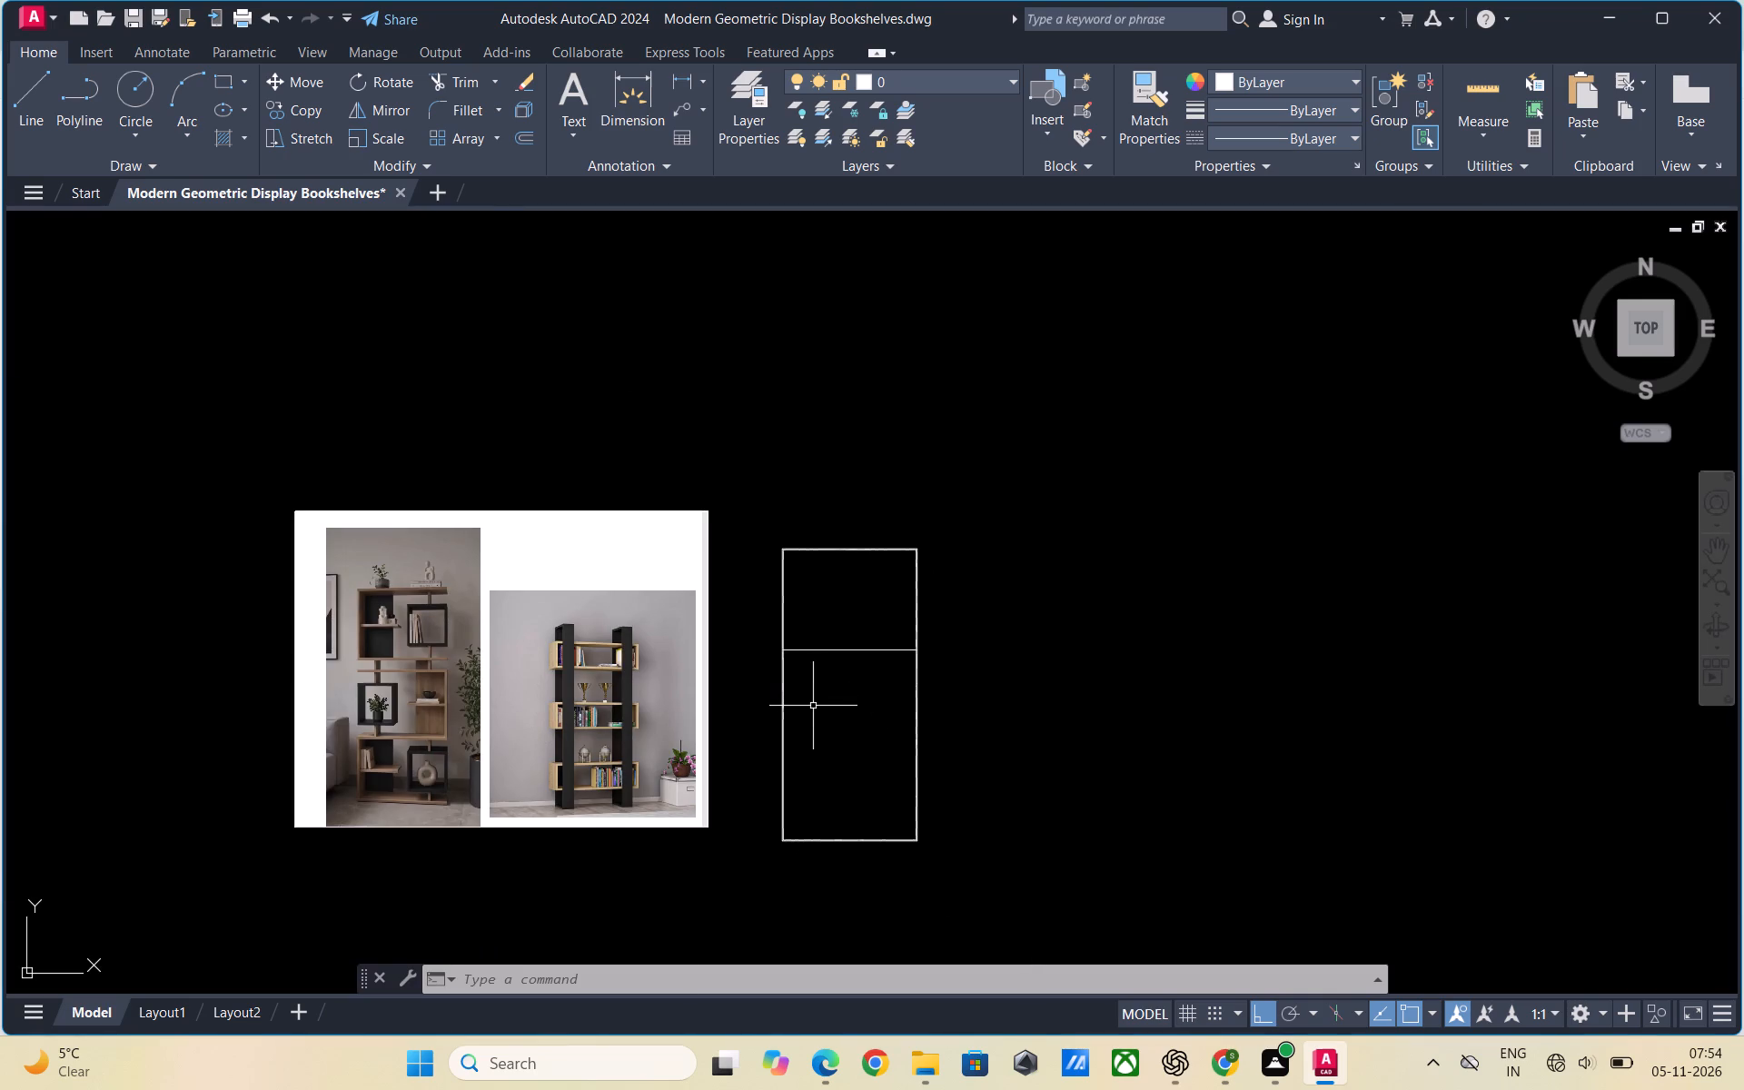
pyautogui.scroll(1, 826, 709)
pyautogui.scroll(1, 679, 579)
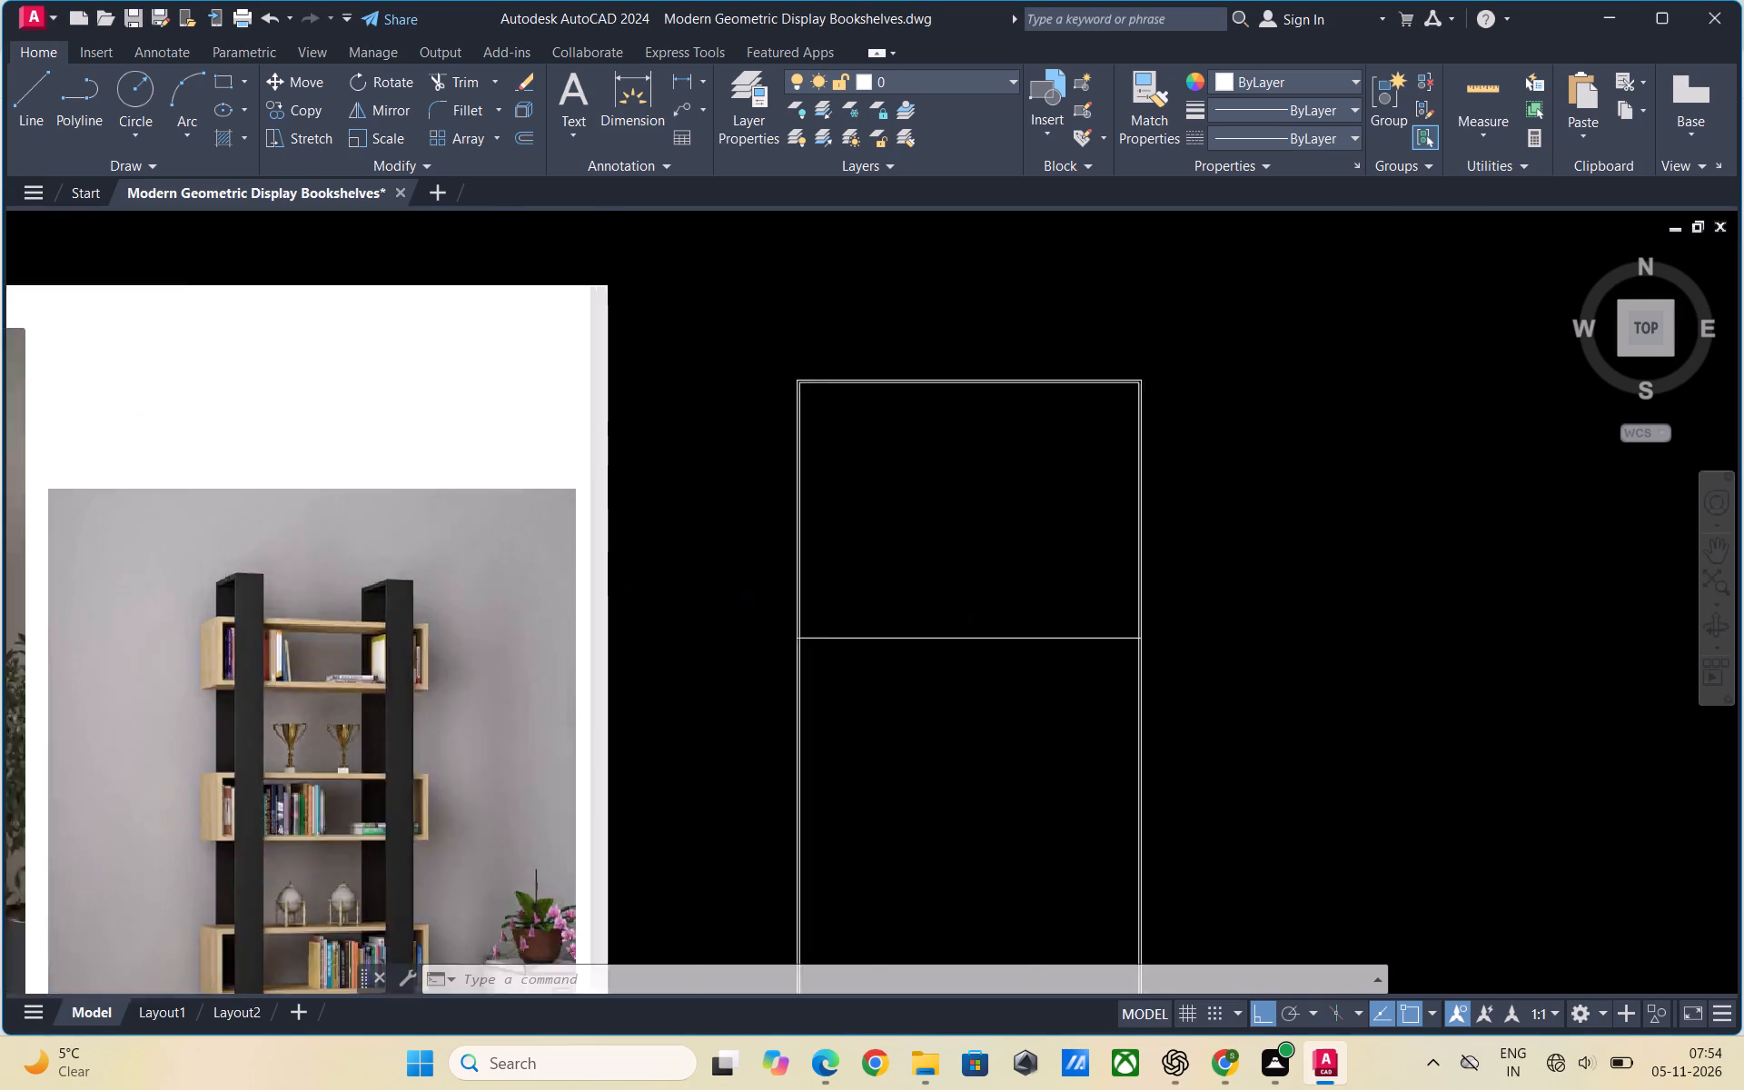
pyautogui.scroll(1, 679, 579)
pyautogui.scroll(-2, 477, 538)
pyautogui.scroll(-1, 857, 634)
pyautogui.scroll(1, 803, 647)
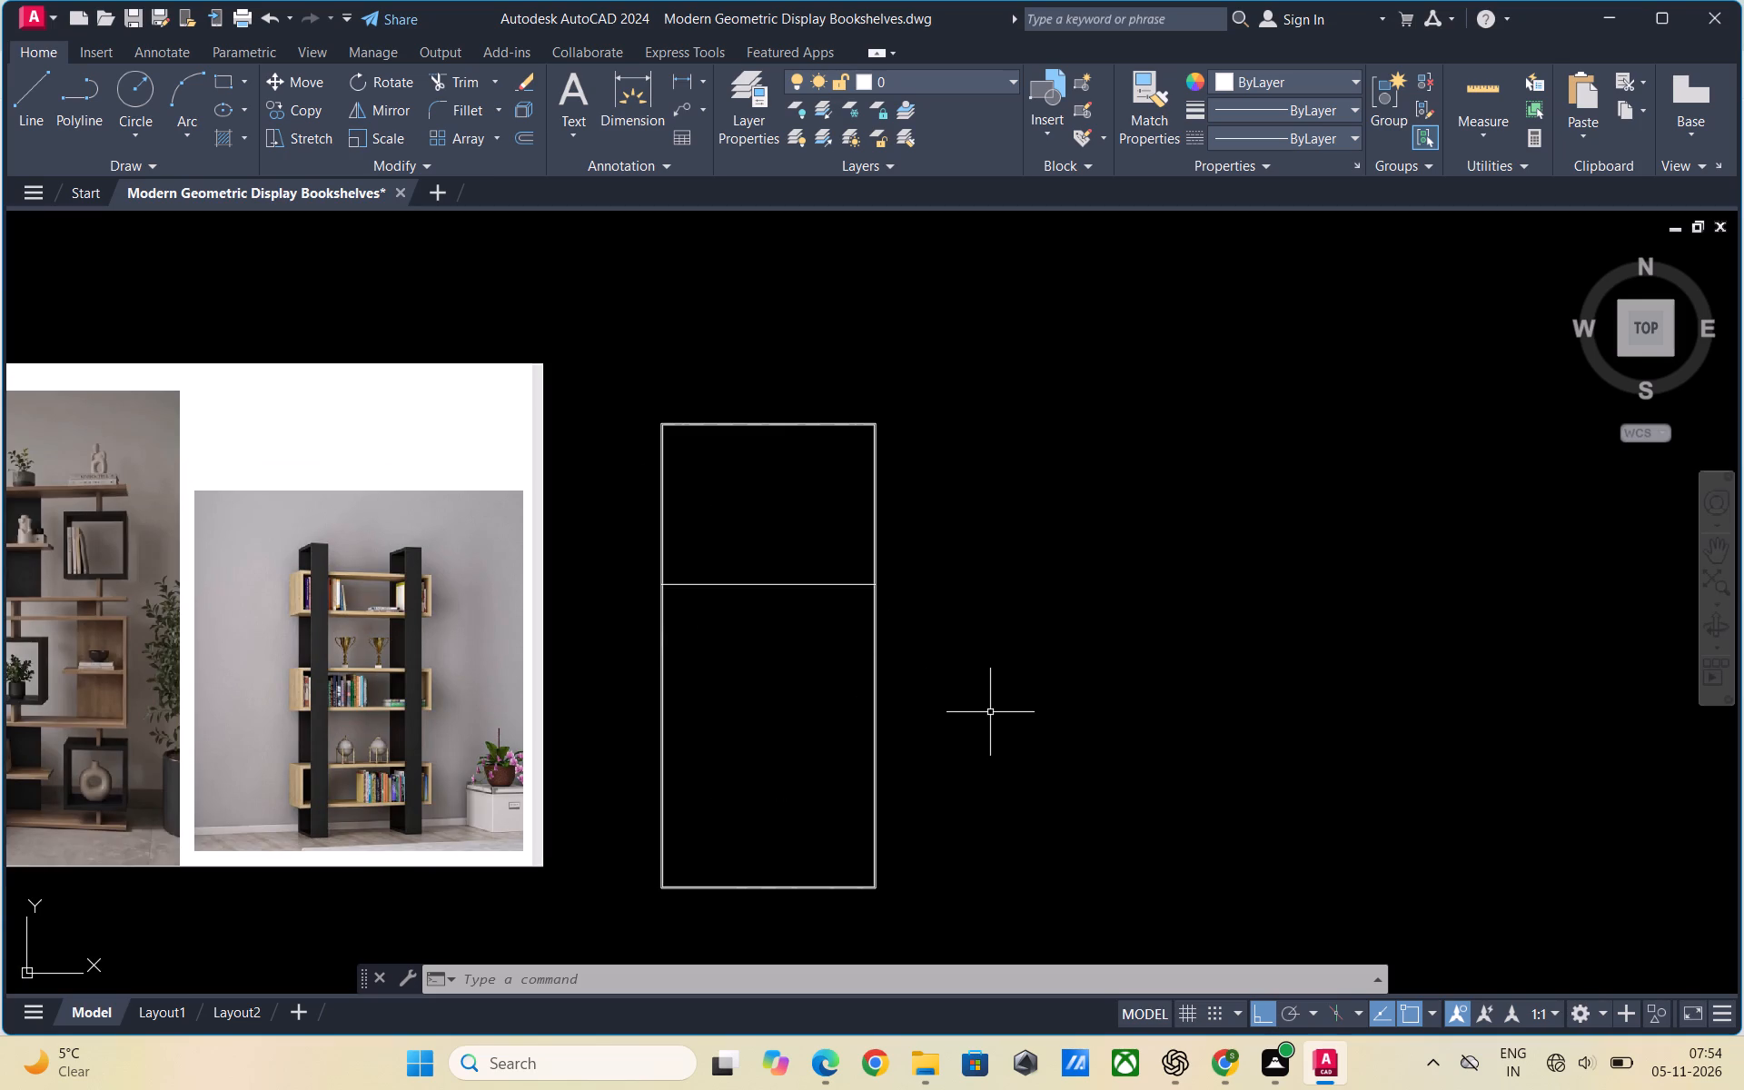
pyautogui.scroll(-1, 986, 715)
pyautogui.scroll(1, 881, 729)
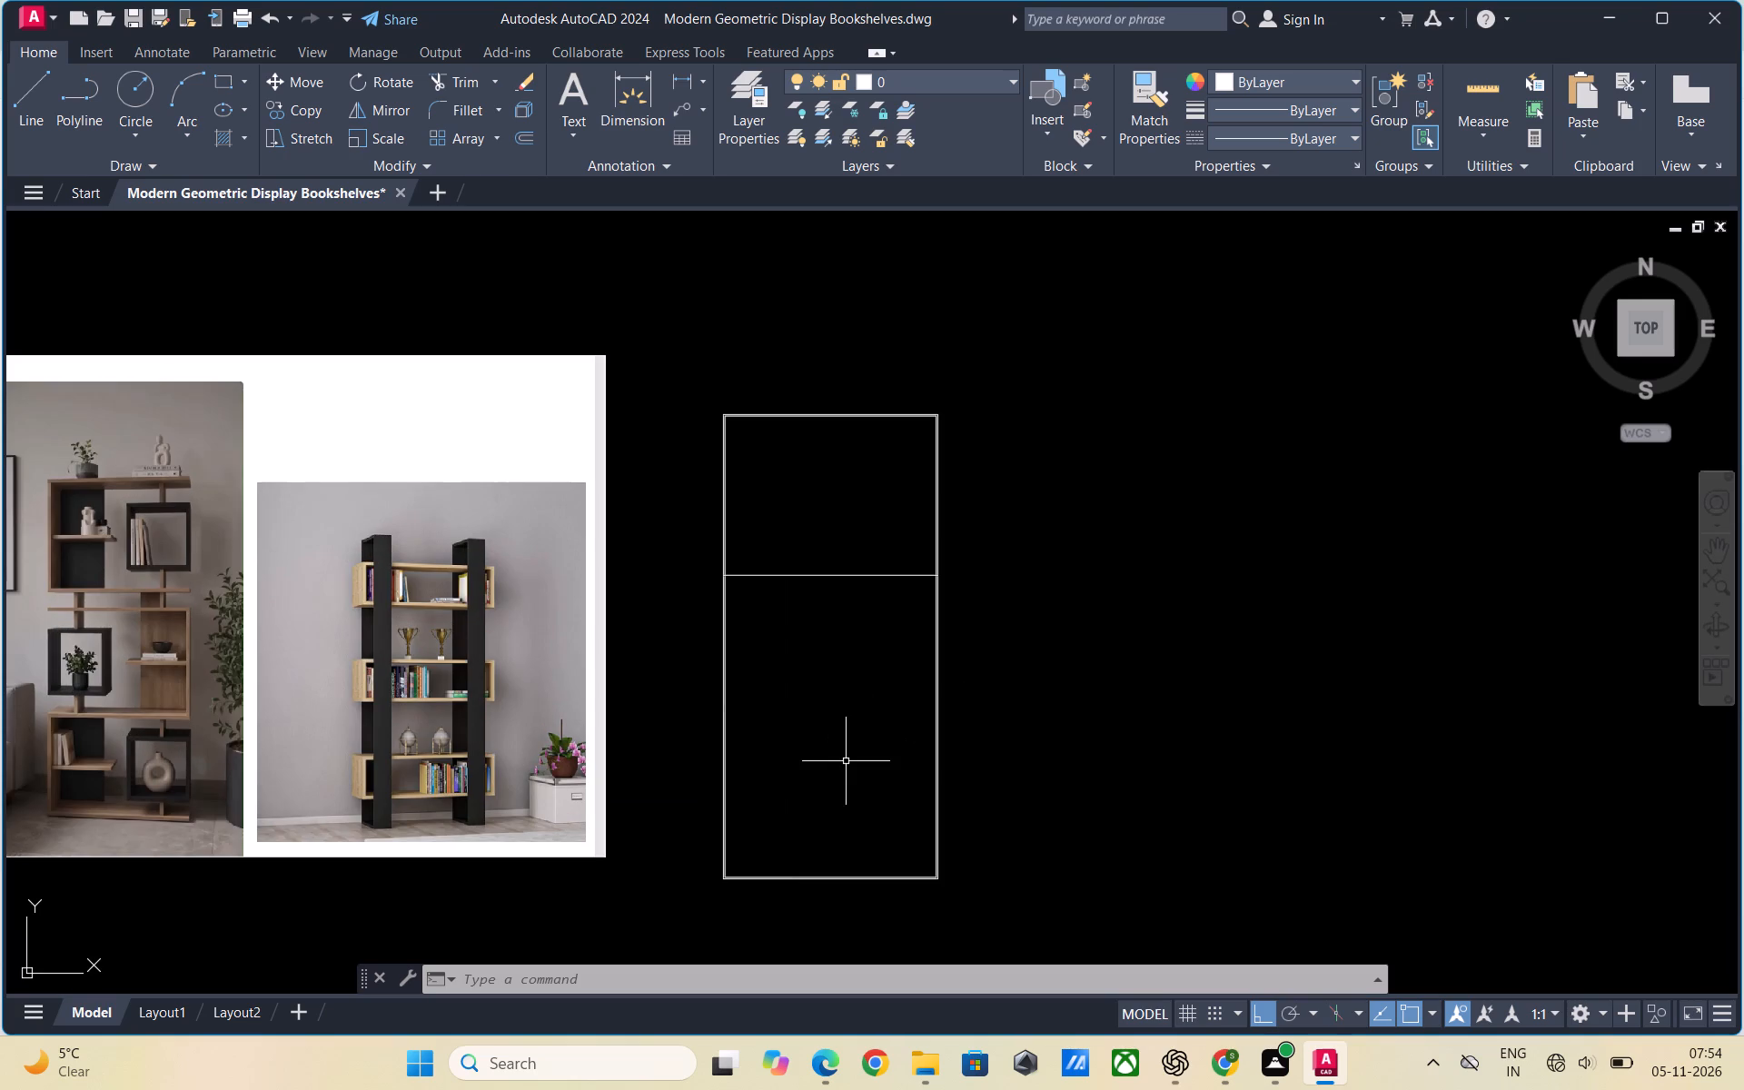
pyautogui.scroll(-1, 857, 747)
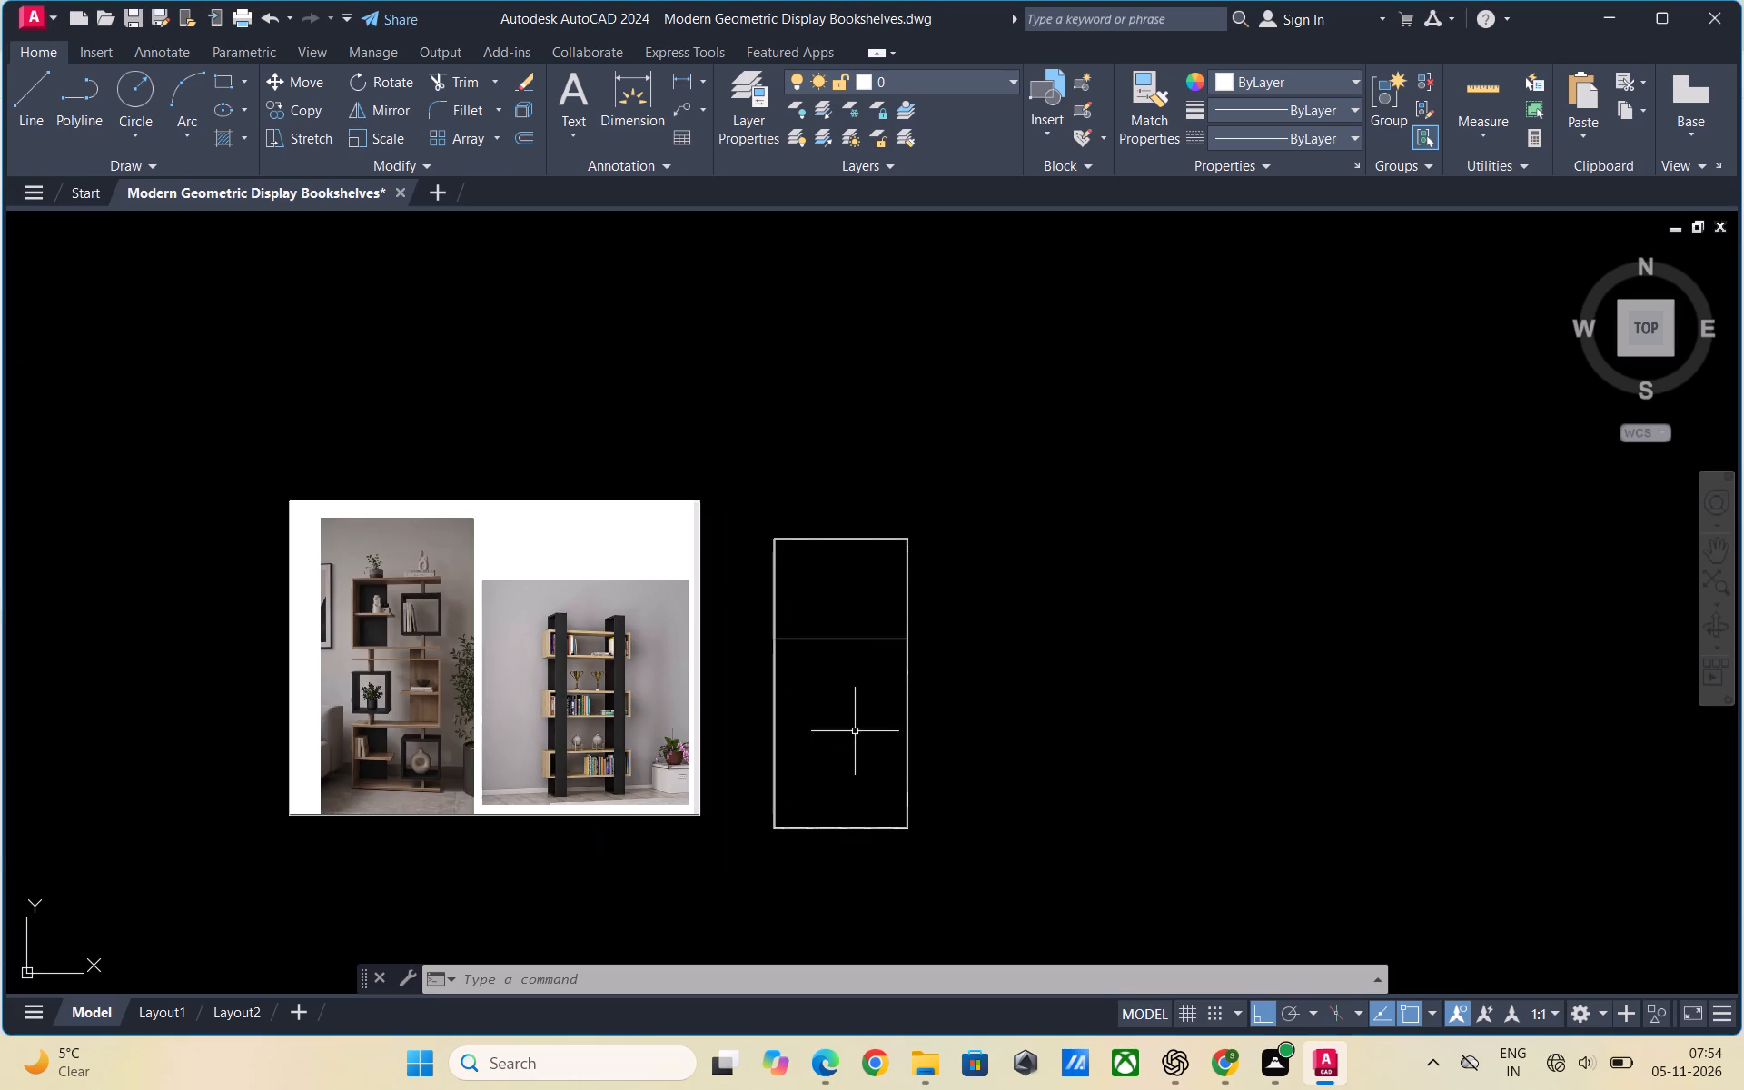
pyautogui.scroll(1, 845, 718)
pyautogui.scroll(-1, 845, 718)
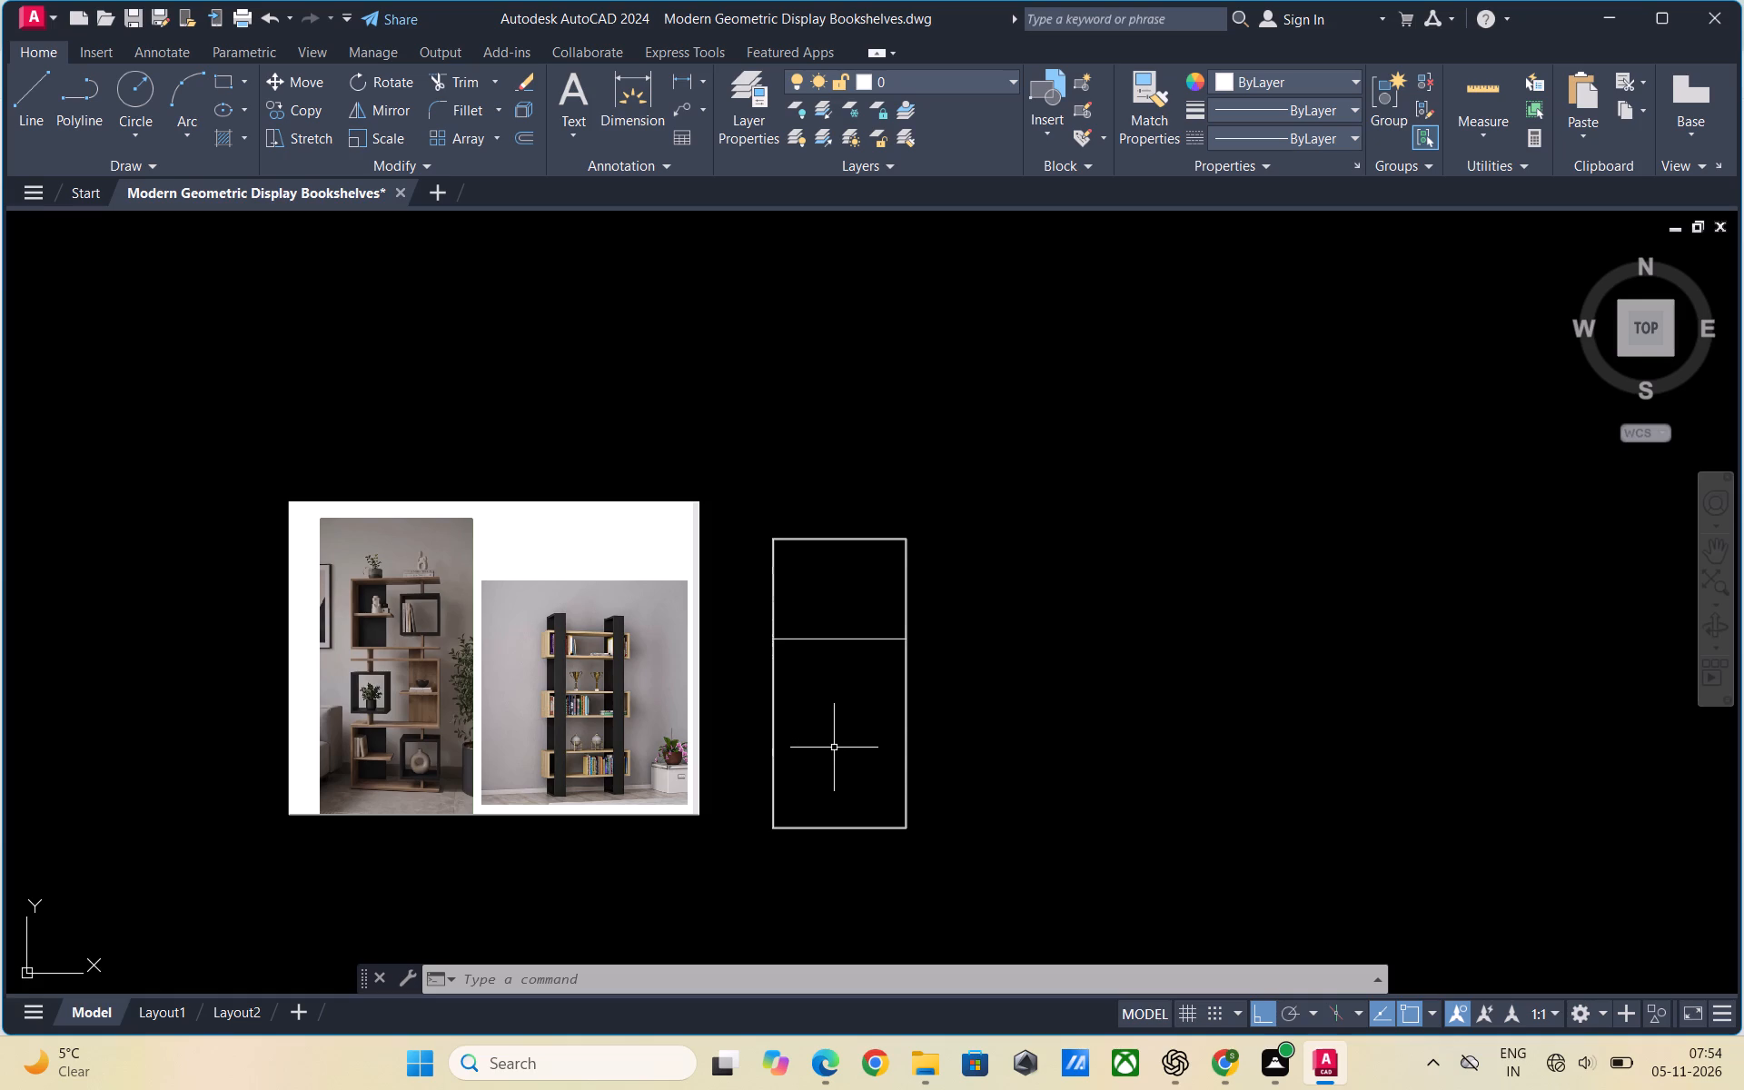
pyautogui.scroll(1, 438, 700)
pyautogui.scroll(-1, 406, 659)
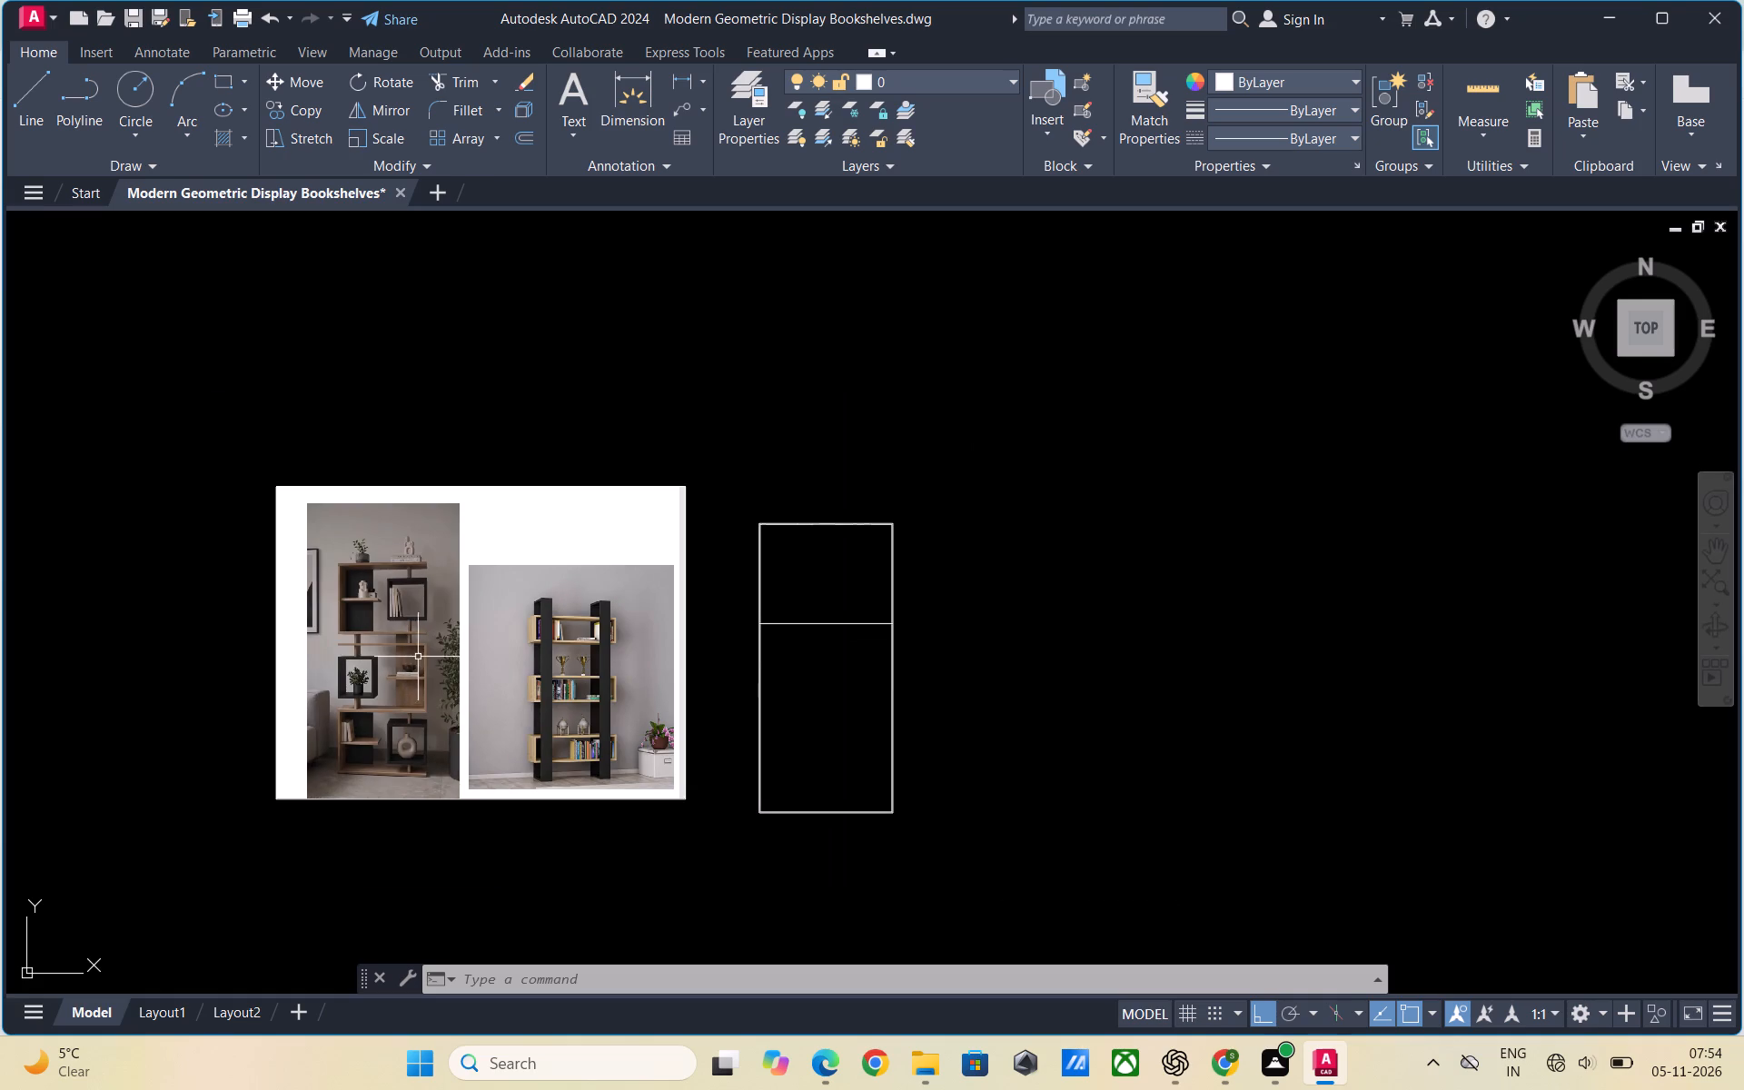
pyautogui.scroll(1, 386, 659)
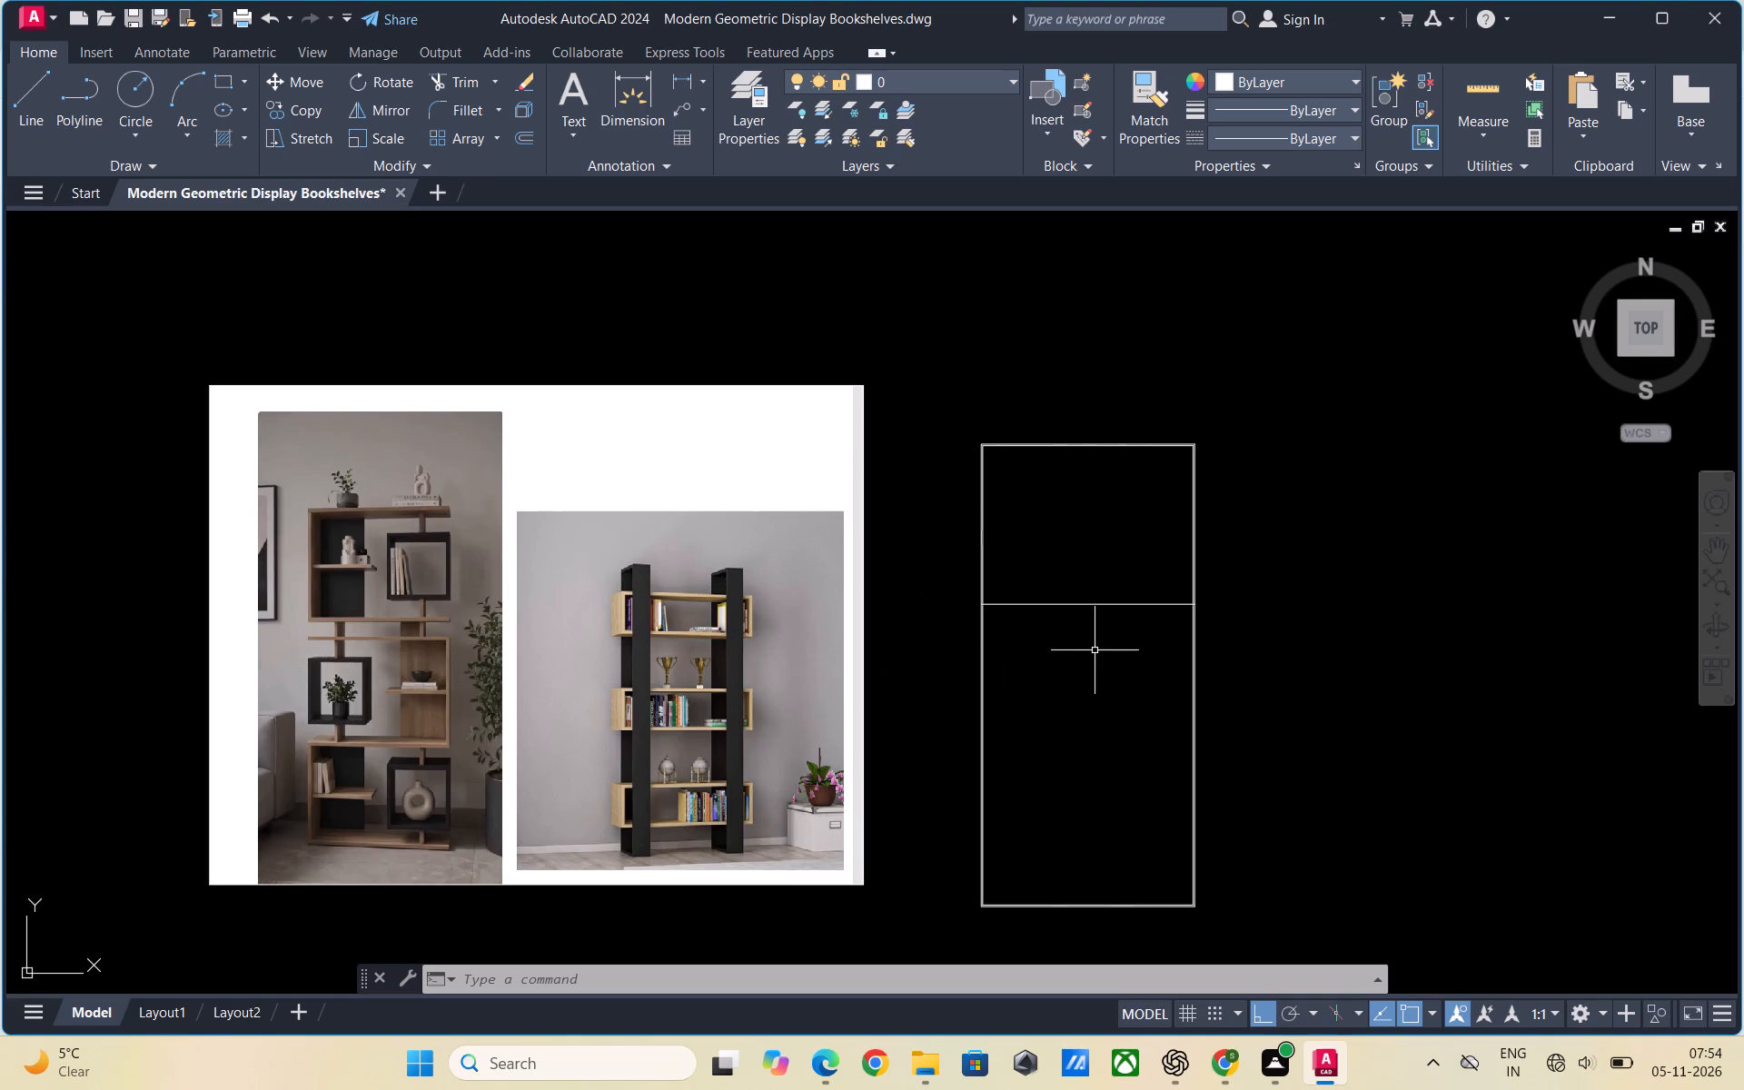
pyautogui.scroll(3, 1108, 624)
pyautogui.scroll(-1, 859, 563)
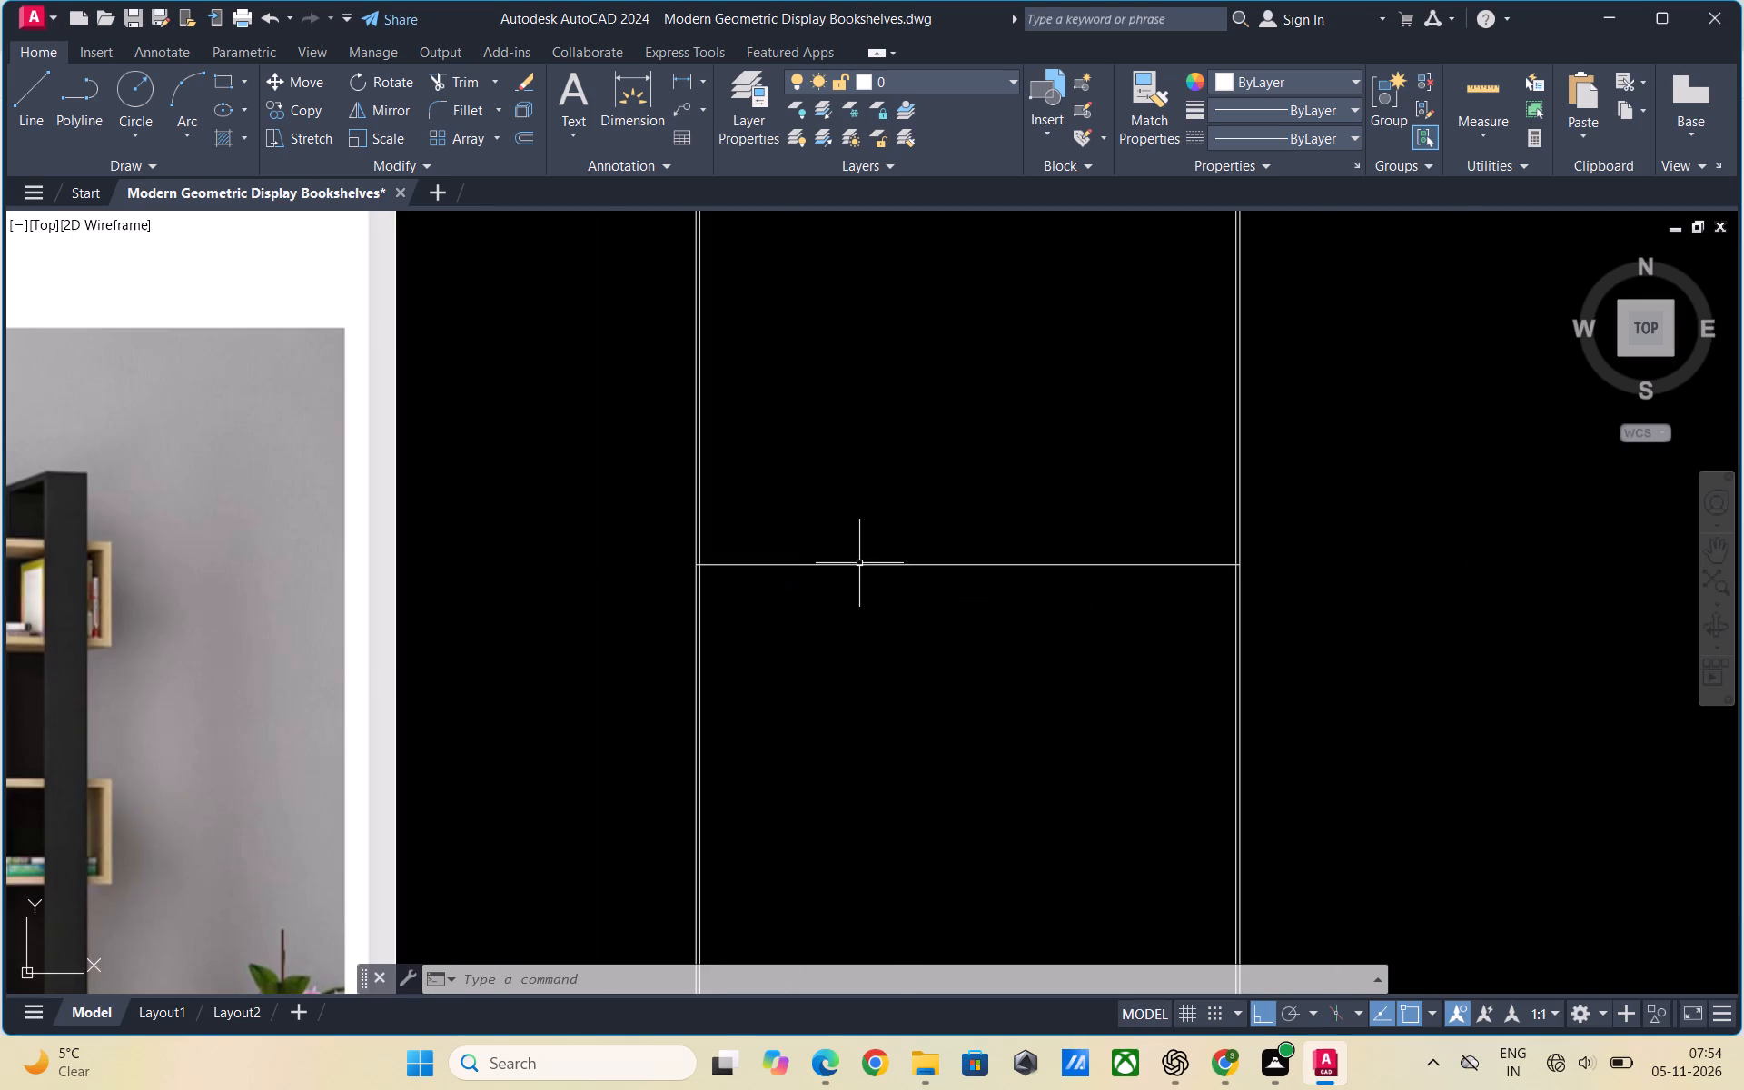
pyautogui.scroll(-2, 936, 579)
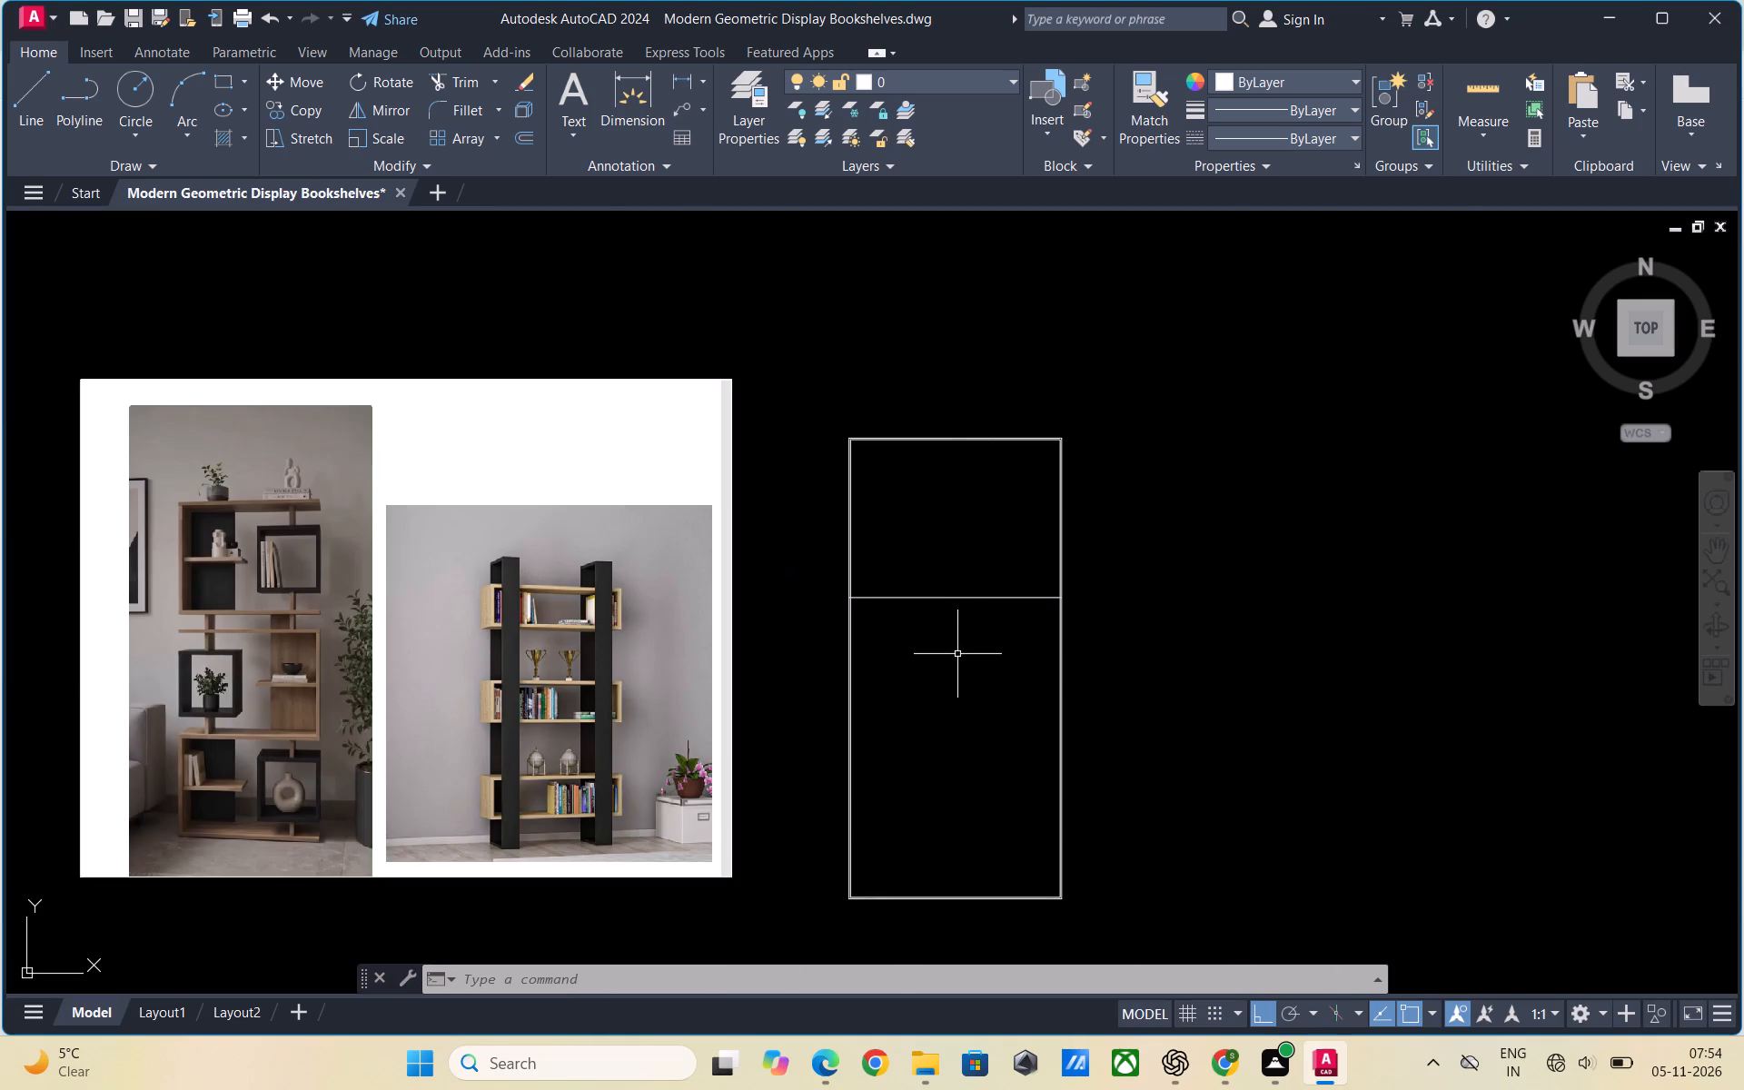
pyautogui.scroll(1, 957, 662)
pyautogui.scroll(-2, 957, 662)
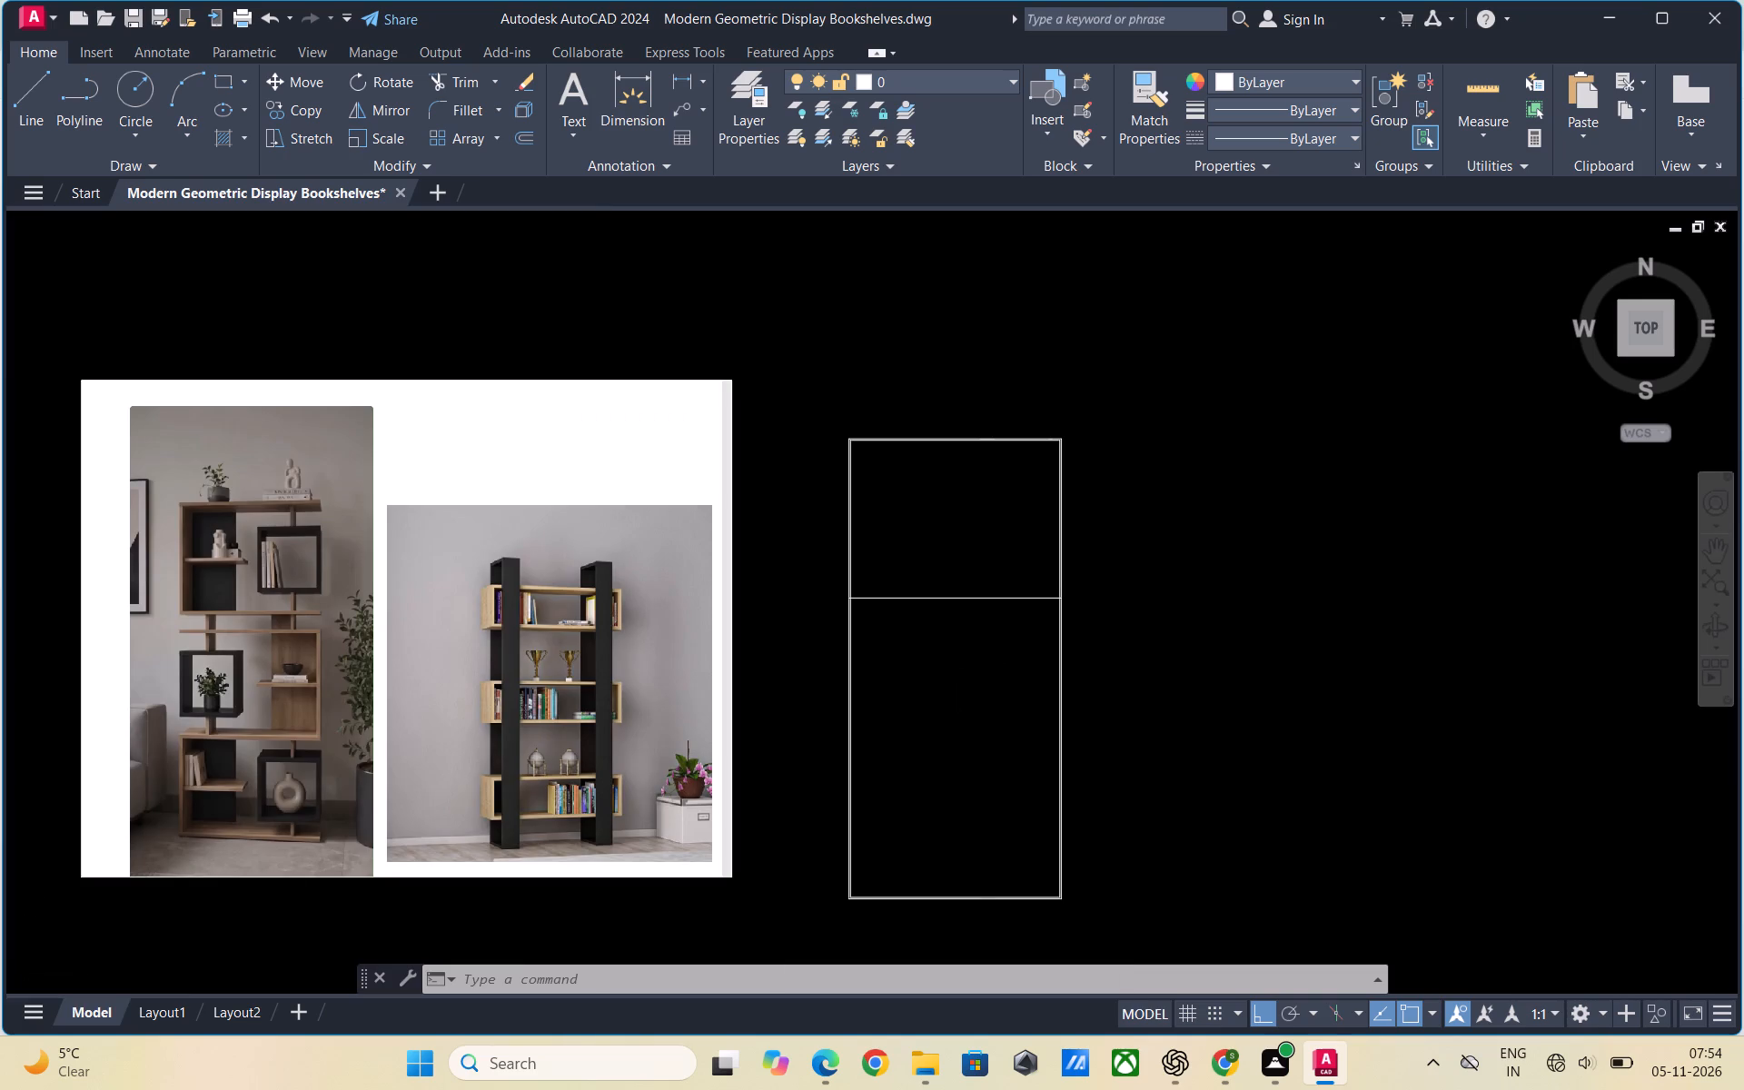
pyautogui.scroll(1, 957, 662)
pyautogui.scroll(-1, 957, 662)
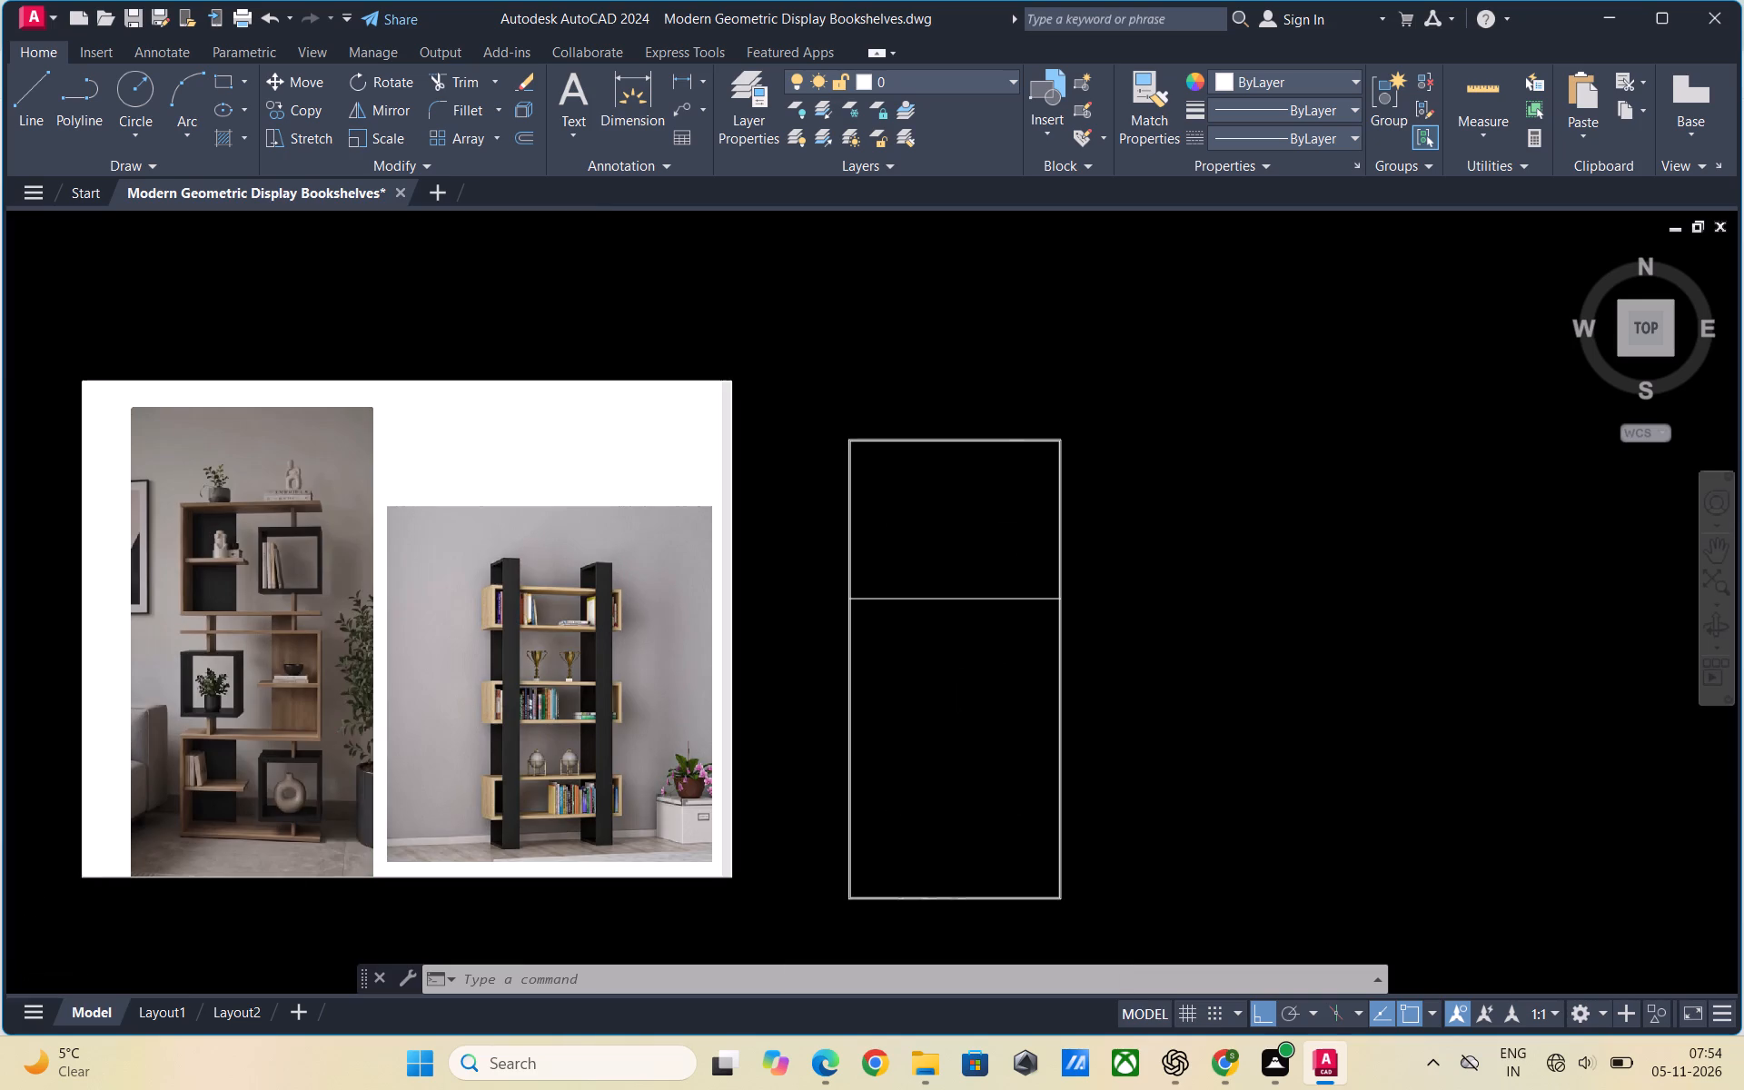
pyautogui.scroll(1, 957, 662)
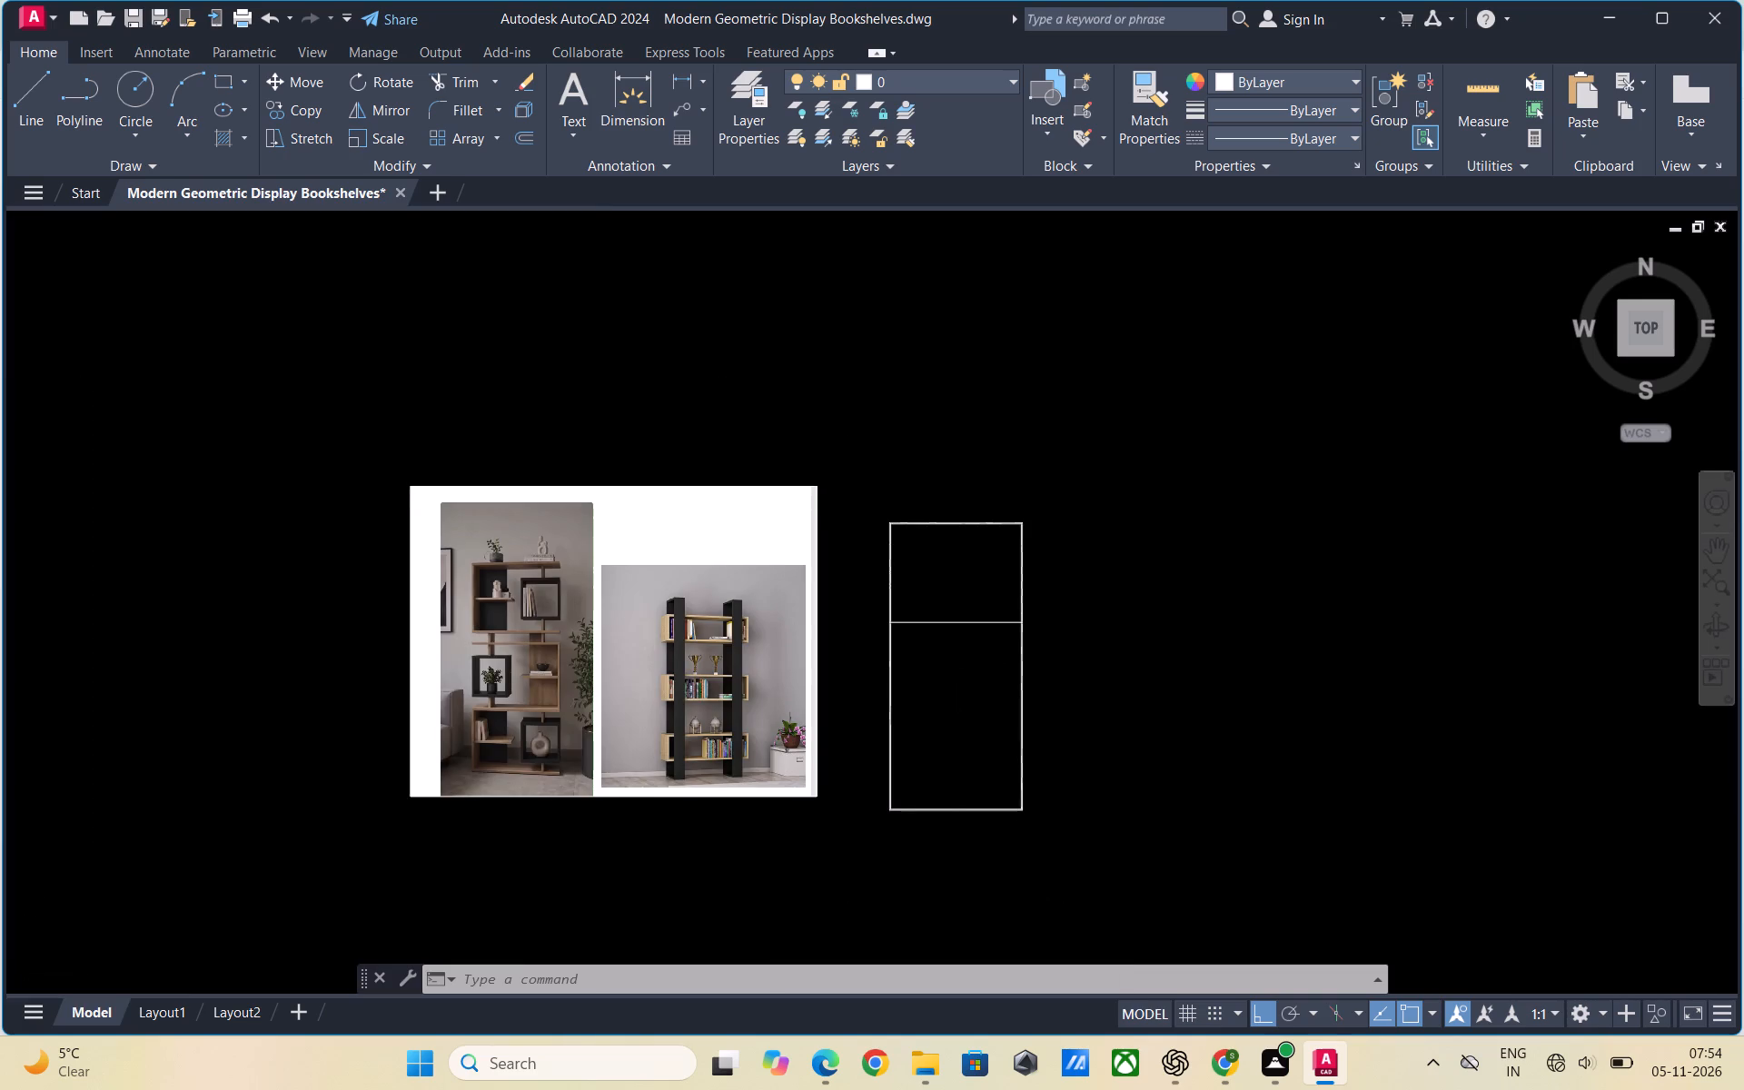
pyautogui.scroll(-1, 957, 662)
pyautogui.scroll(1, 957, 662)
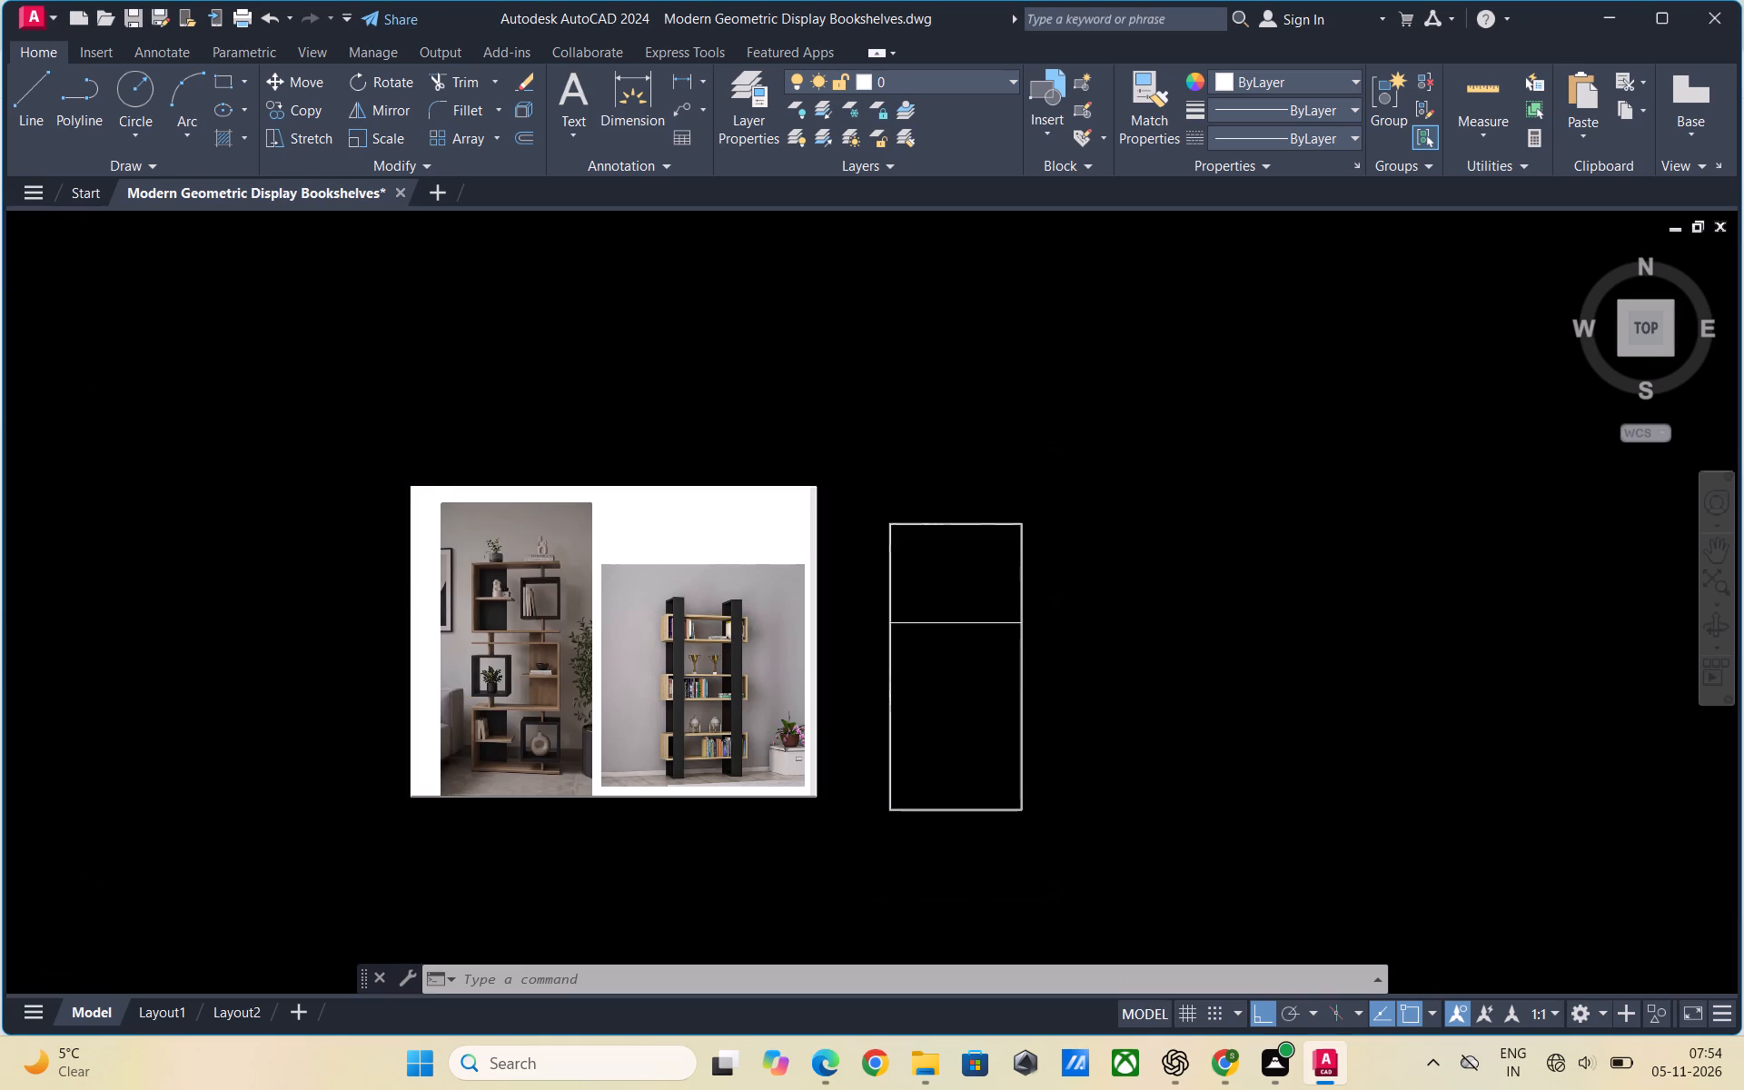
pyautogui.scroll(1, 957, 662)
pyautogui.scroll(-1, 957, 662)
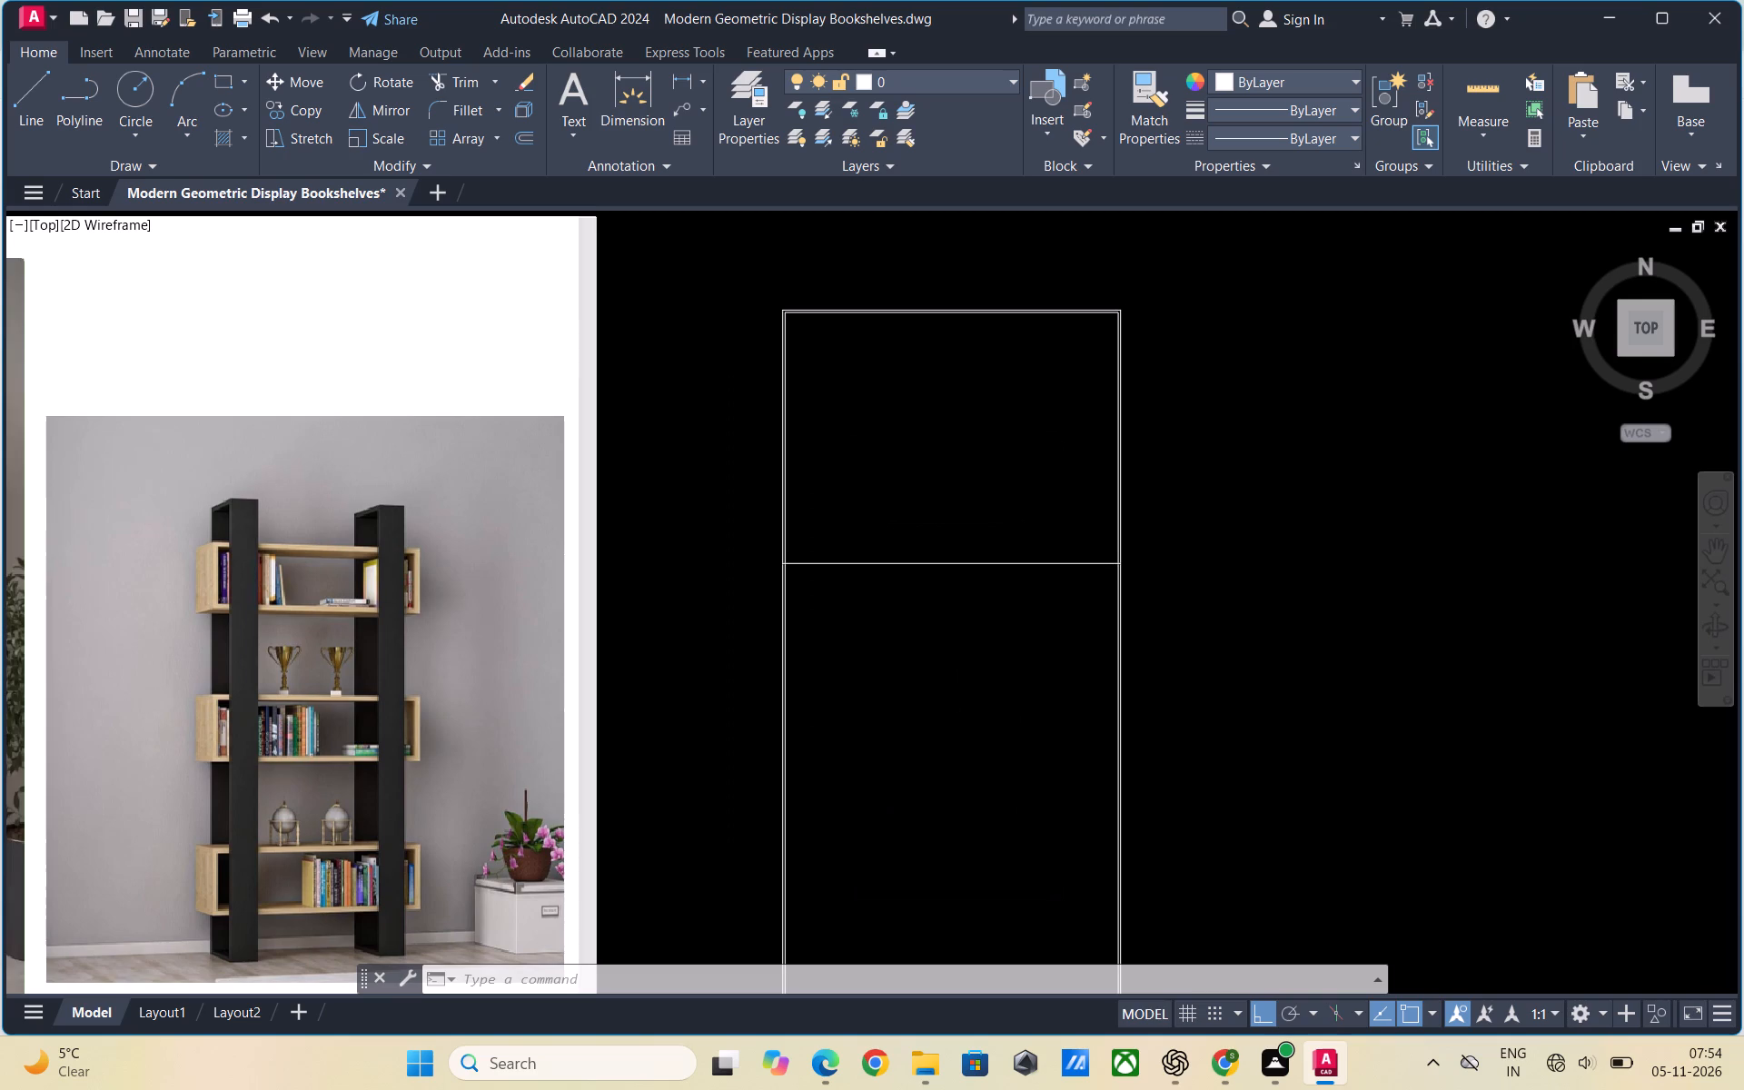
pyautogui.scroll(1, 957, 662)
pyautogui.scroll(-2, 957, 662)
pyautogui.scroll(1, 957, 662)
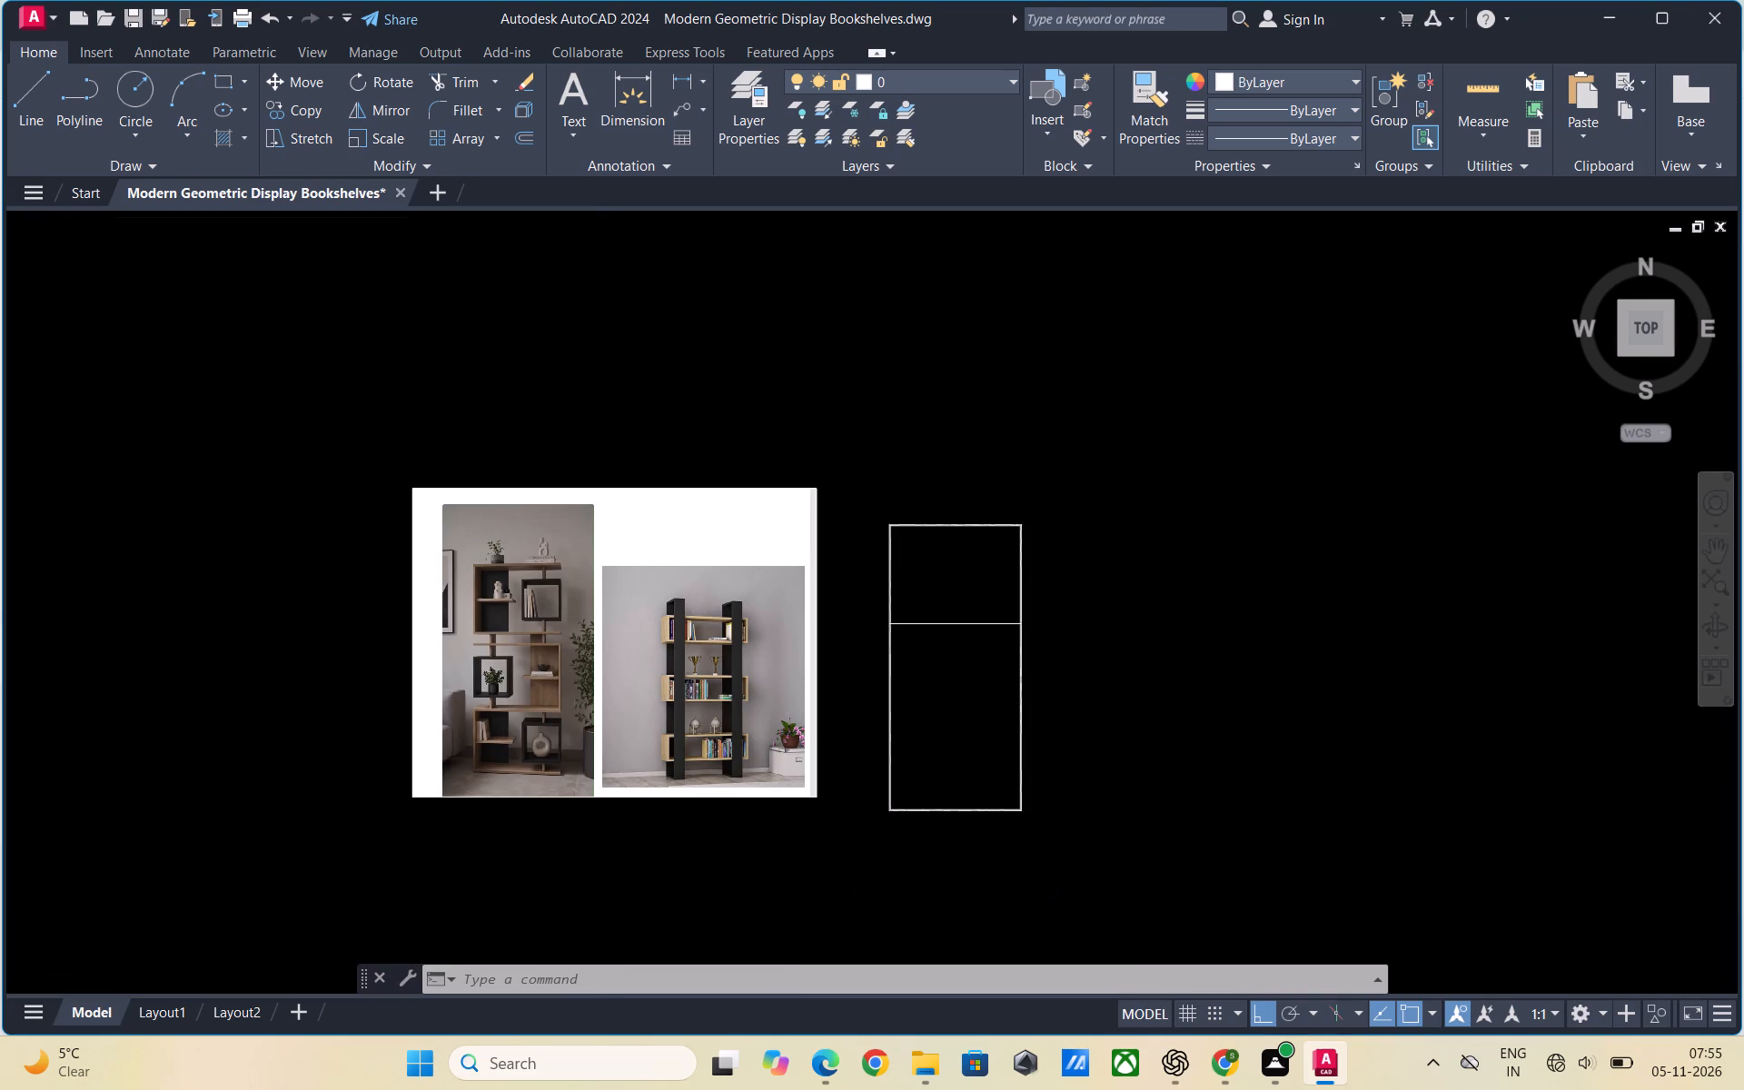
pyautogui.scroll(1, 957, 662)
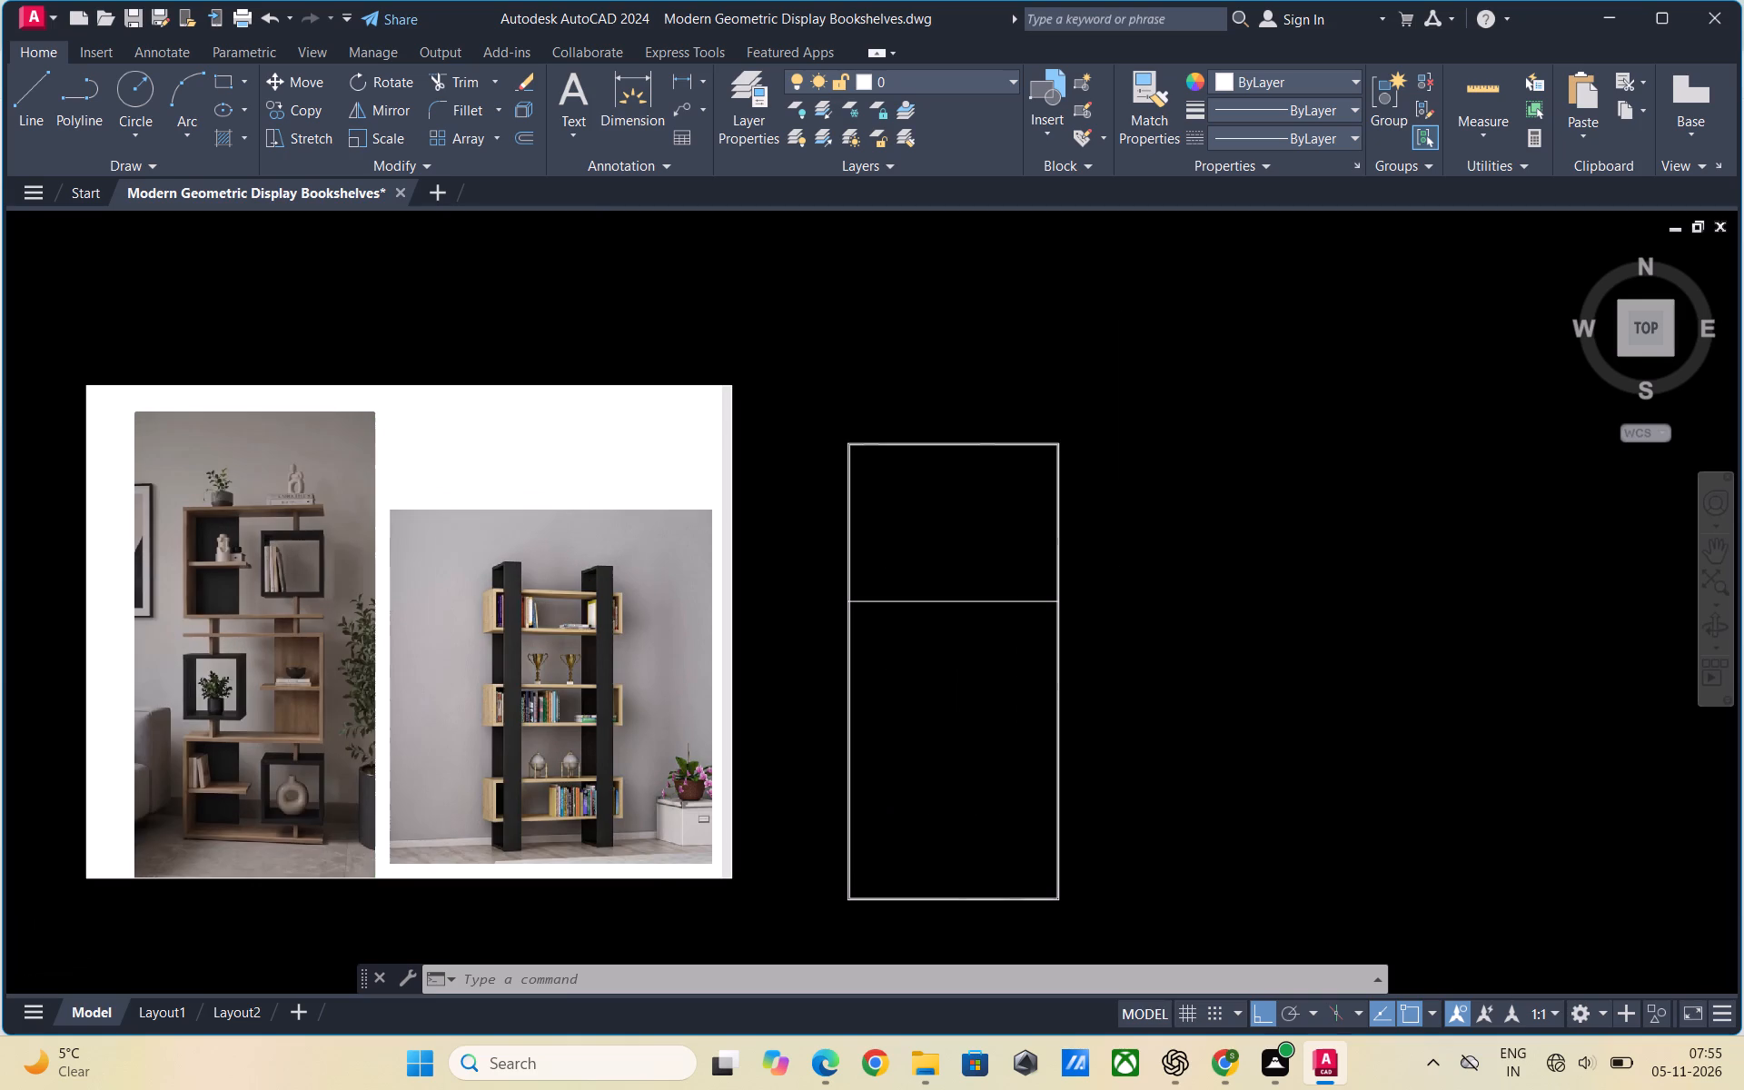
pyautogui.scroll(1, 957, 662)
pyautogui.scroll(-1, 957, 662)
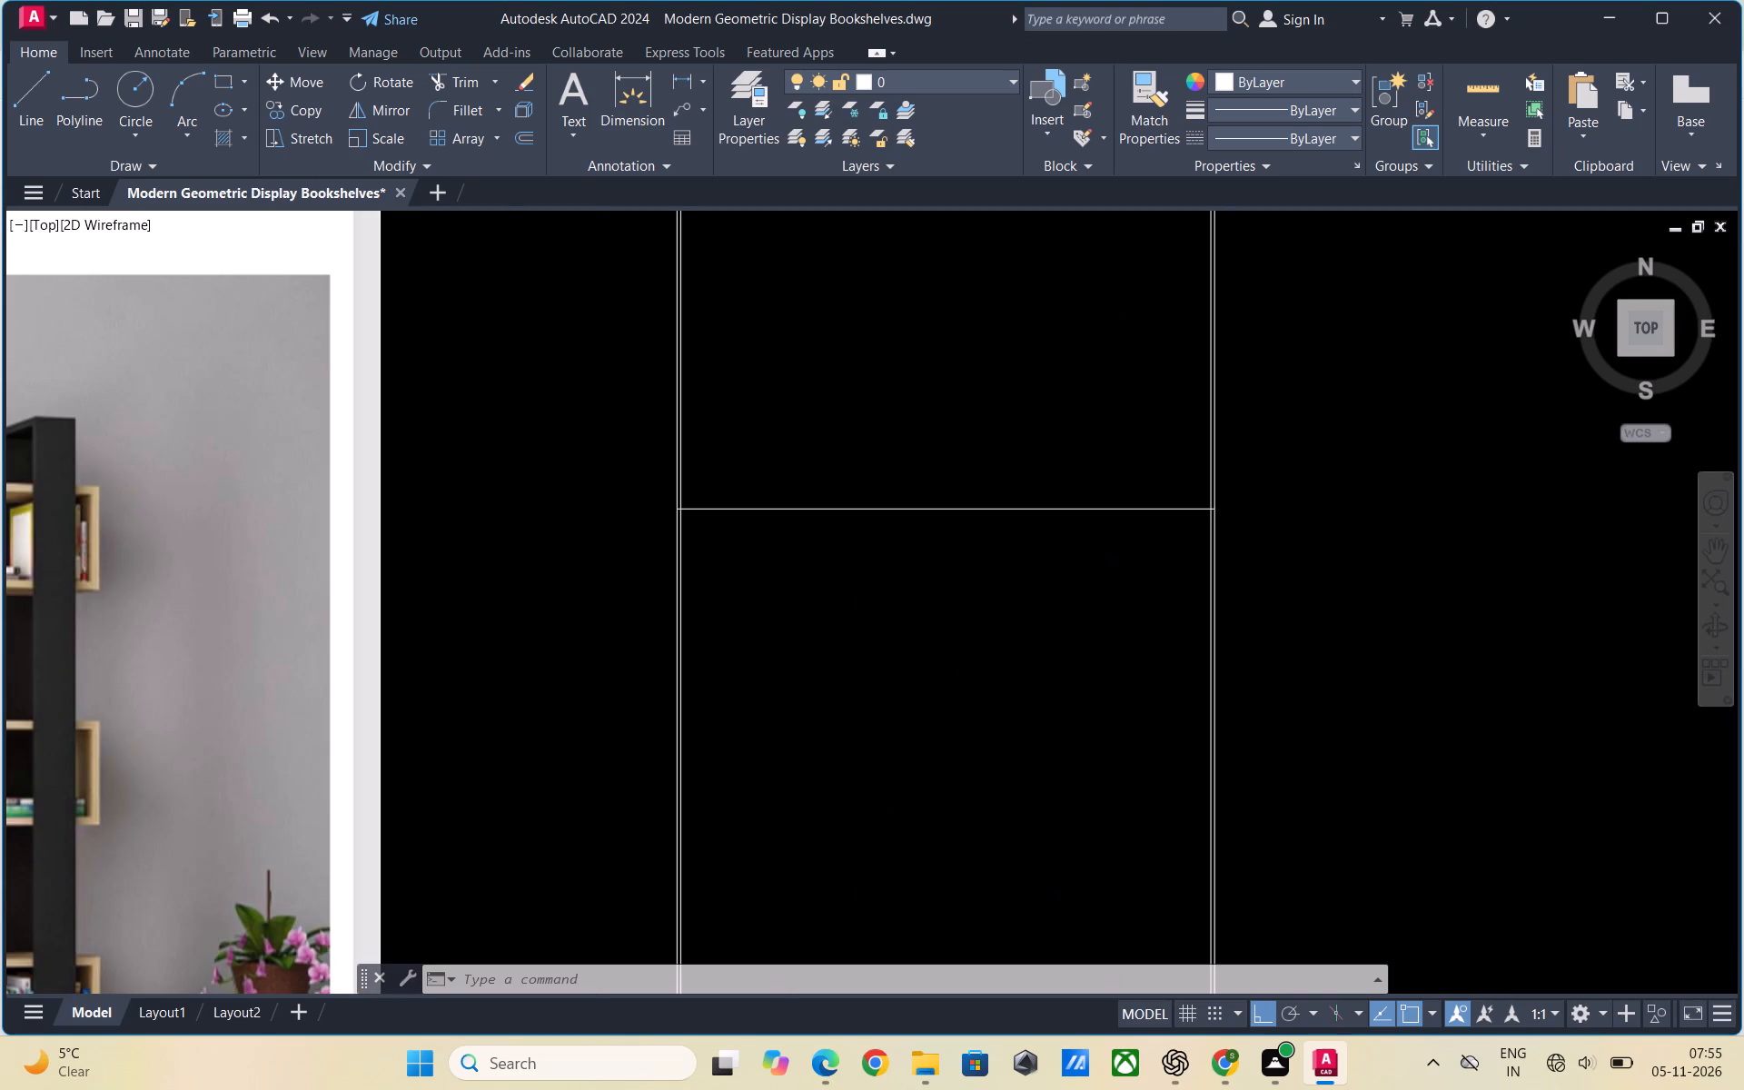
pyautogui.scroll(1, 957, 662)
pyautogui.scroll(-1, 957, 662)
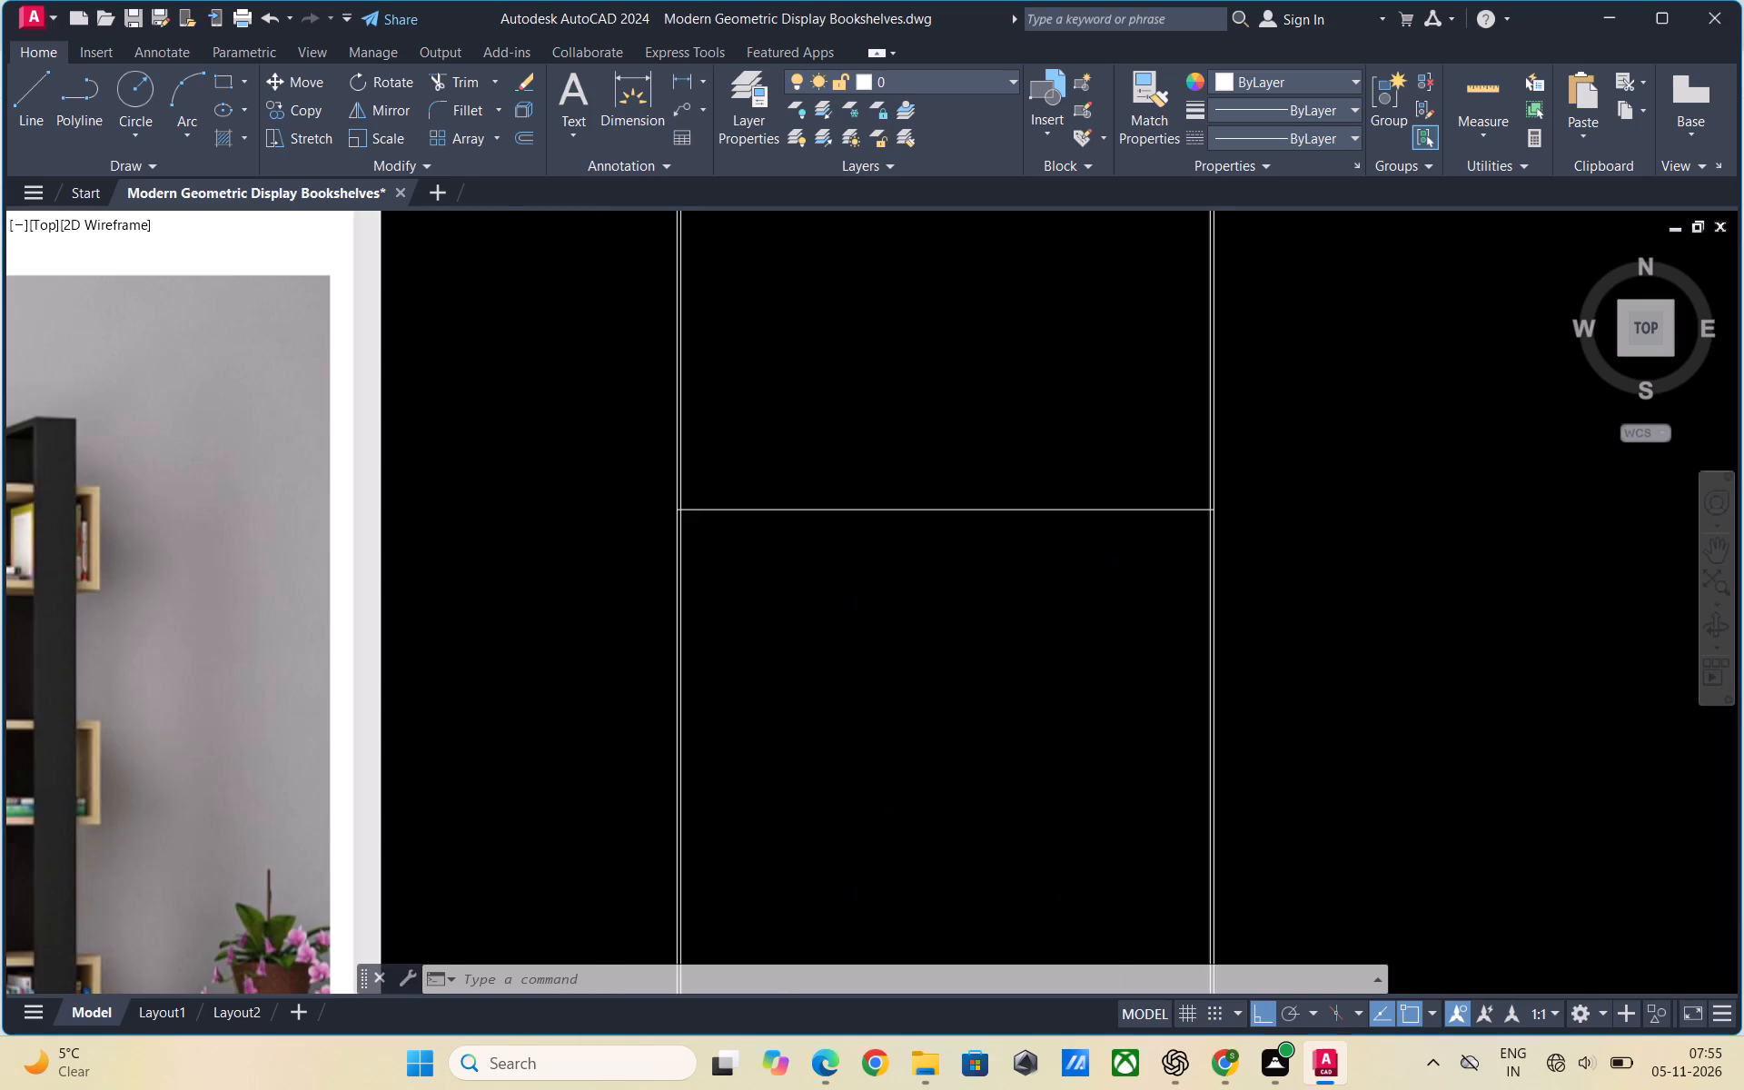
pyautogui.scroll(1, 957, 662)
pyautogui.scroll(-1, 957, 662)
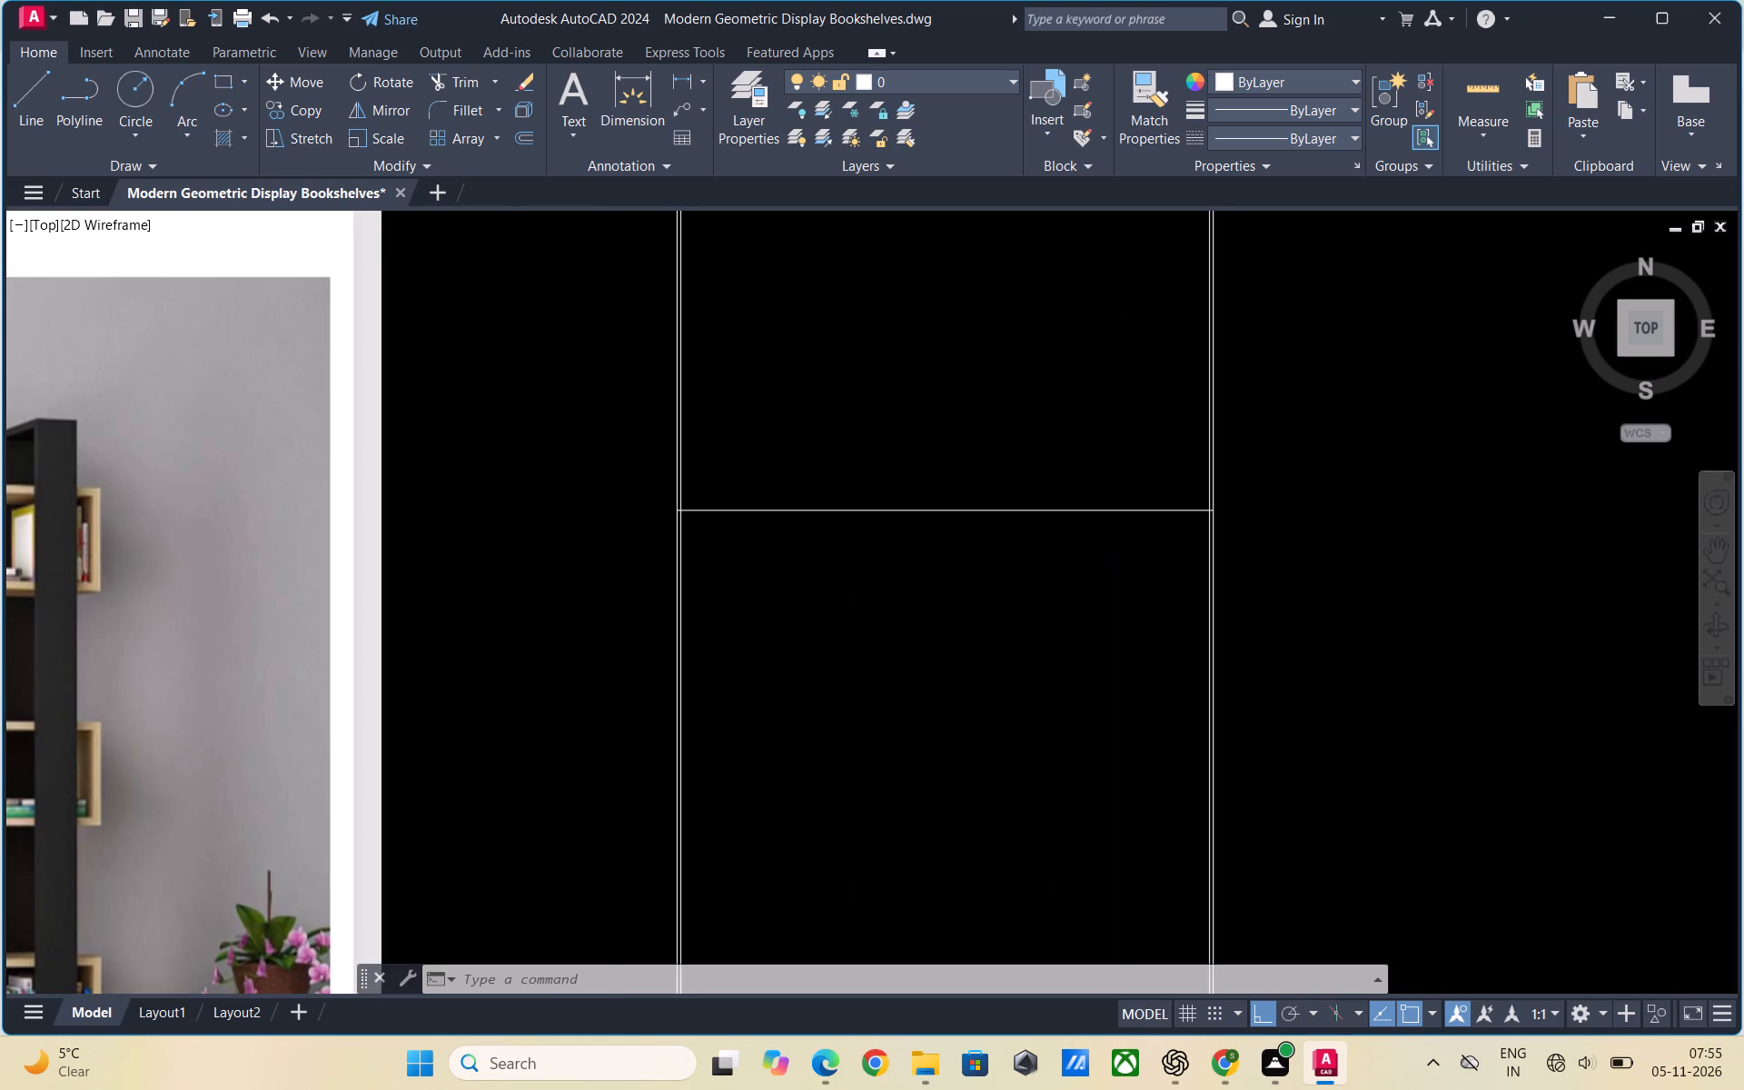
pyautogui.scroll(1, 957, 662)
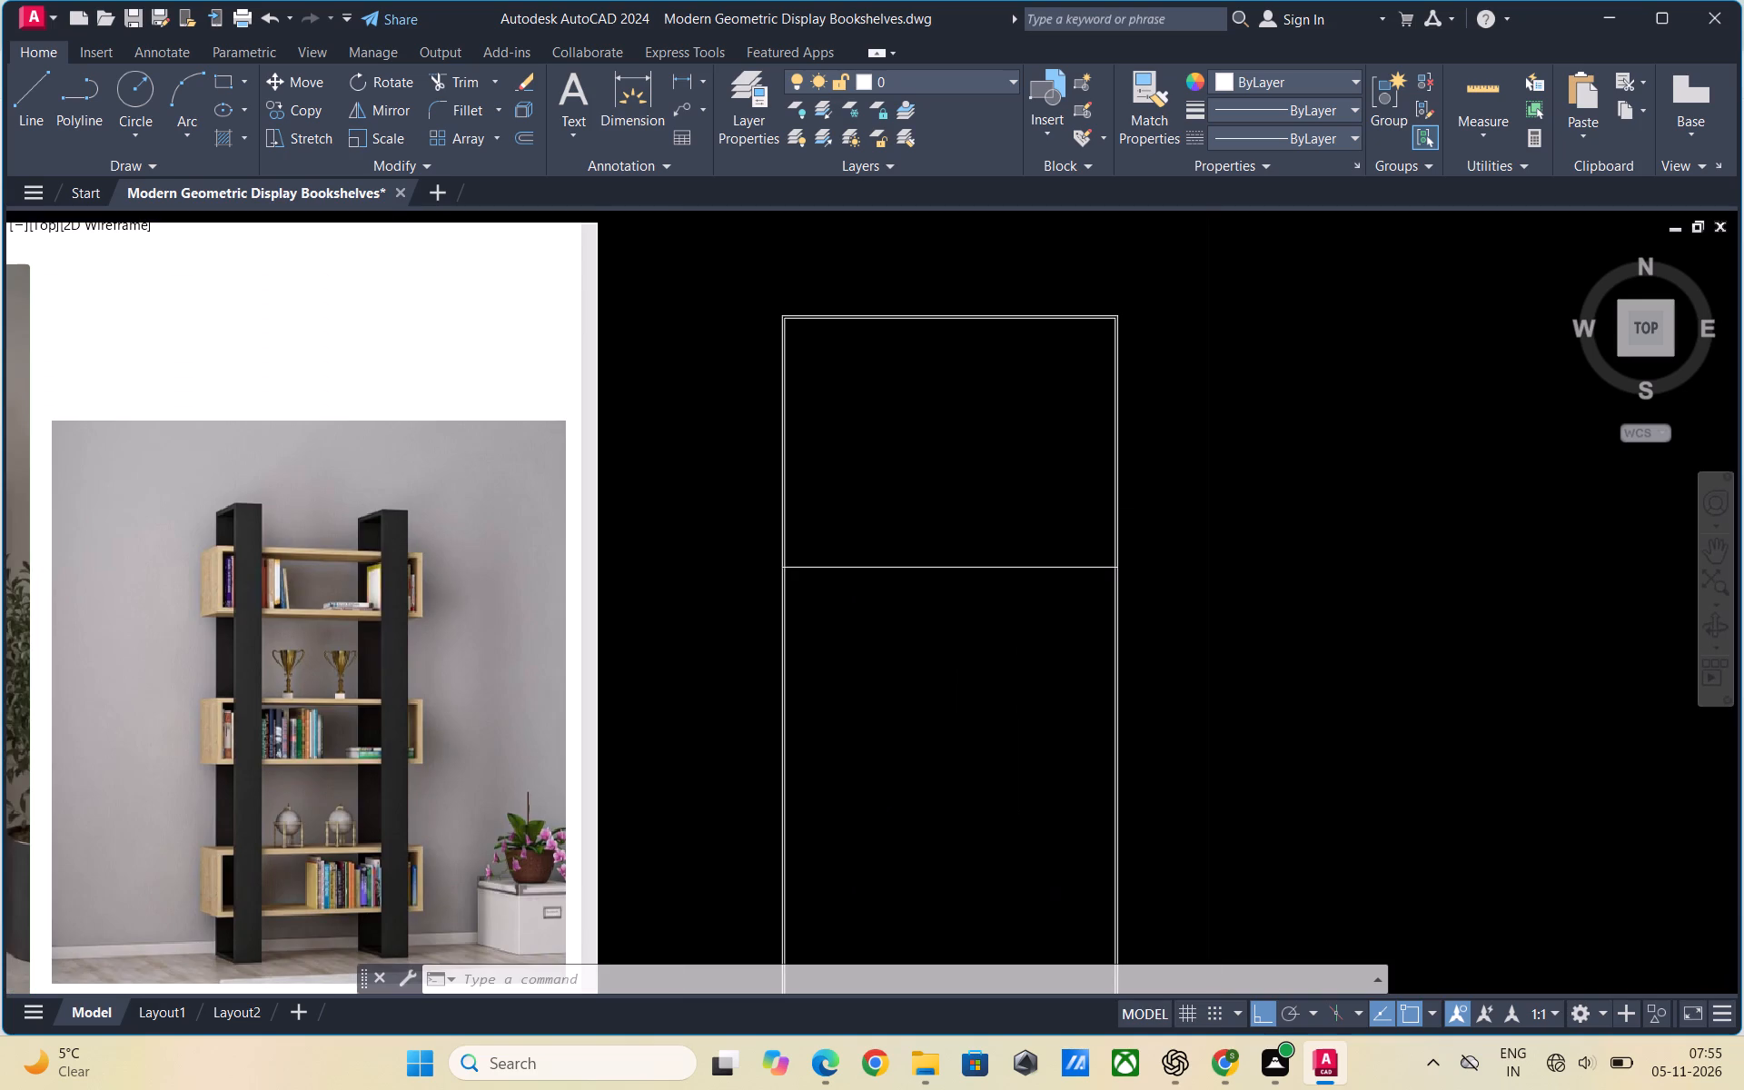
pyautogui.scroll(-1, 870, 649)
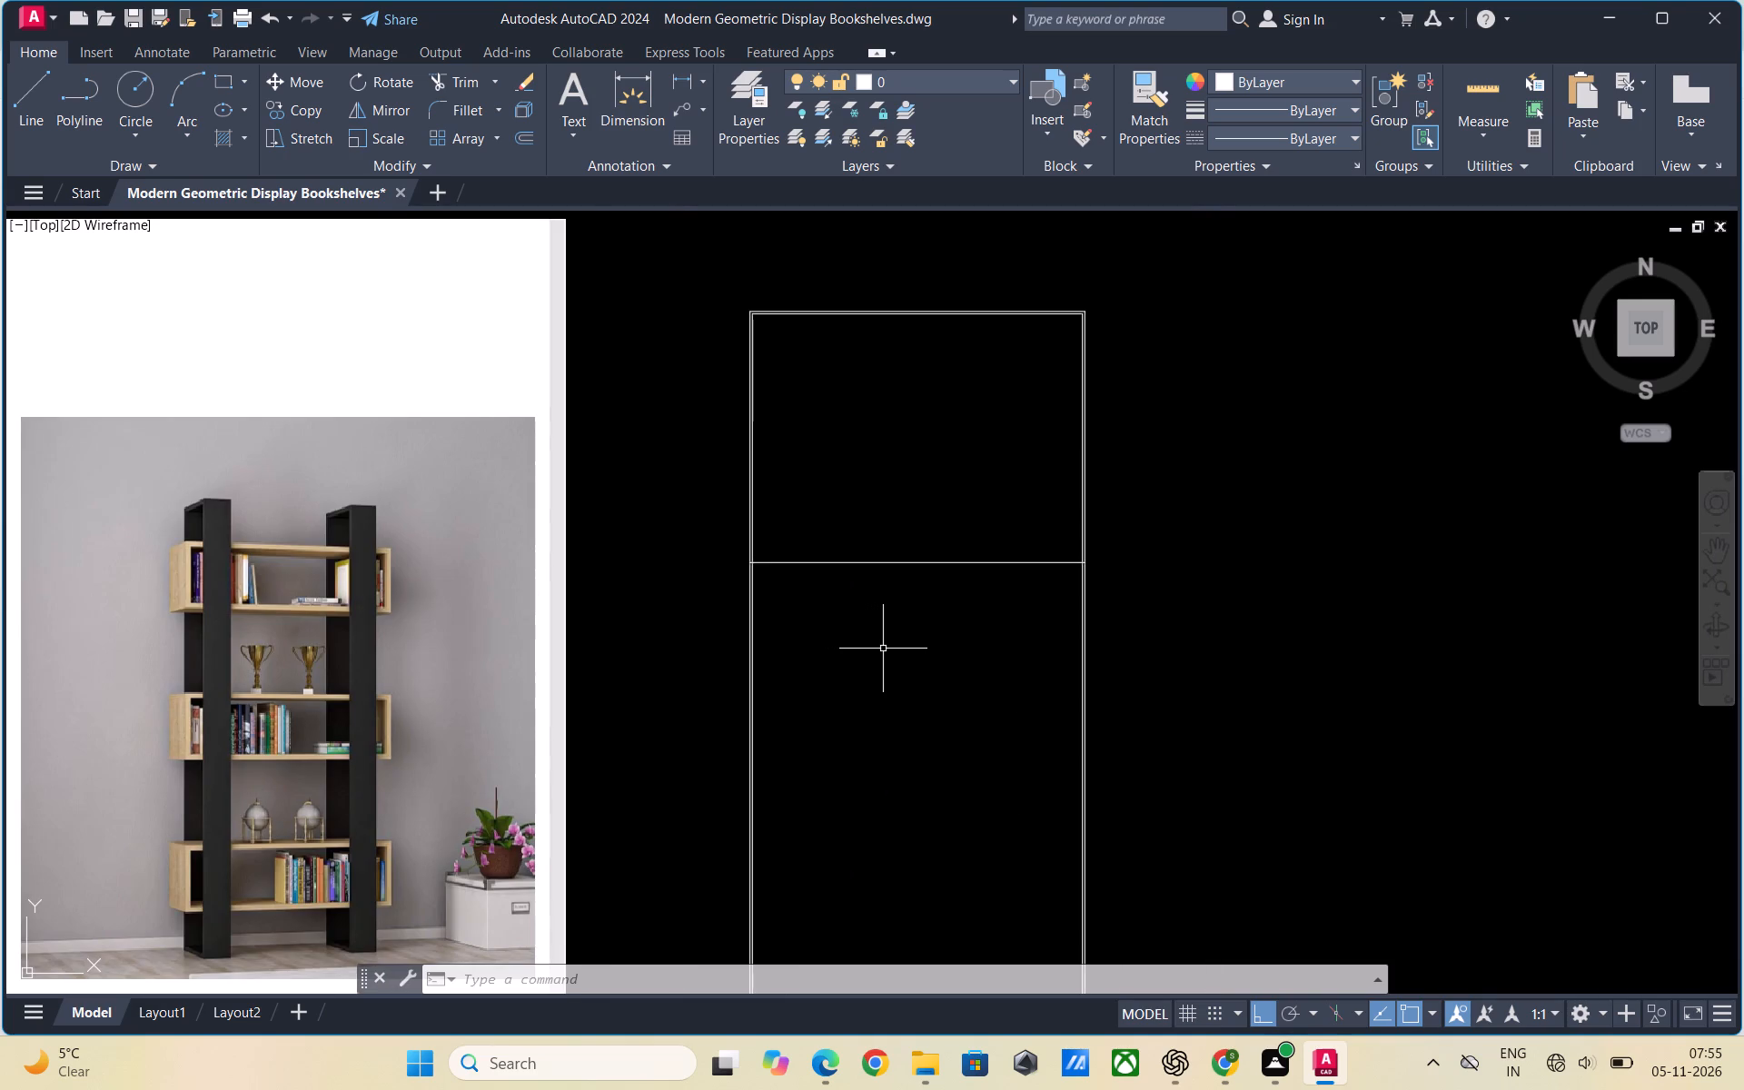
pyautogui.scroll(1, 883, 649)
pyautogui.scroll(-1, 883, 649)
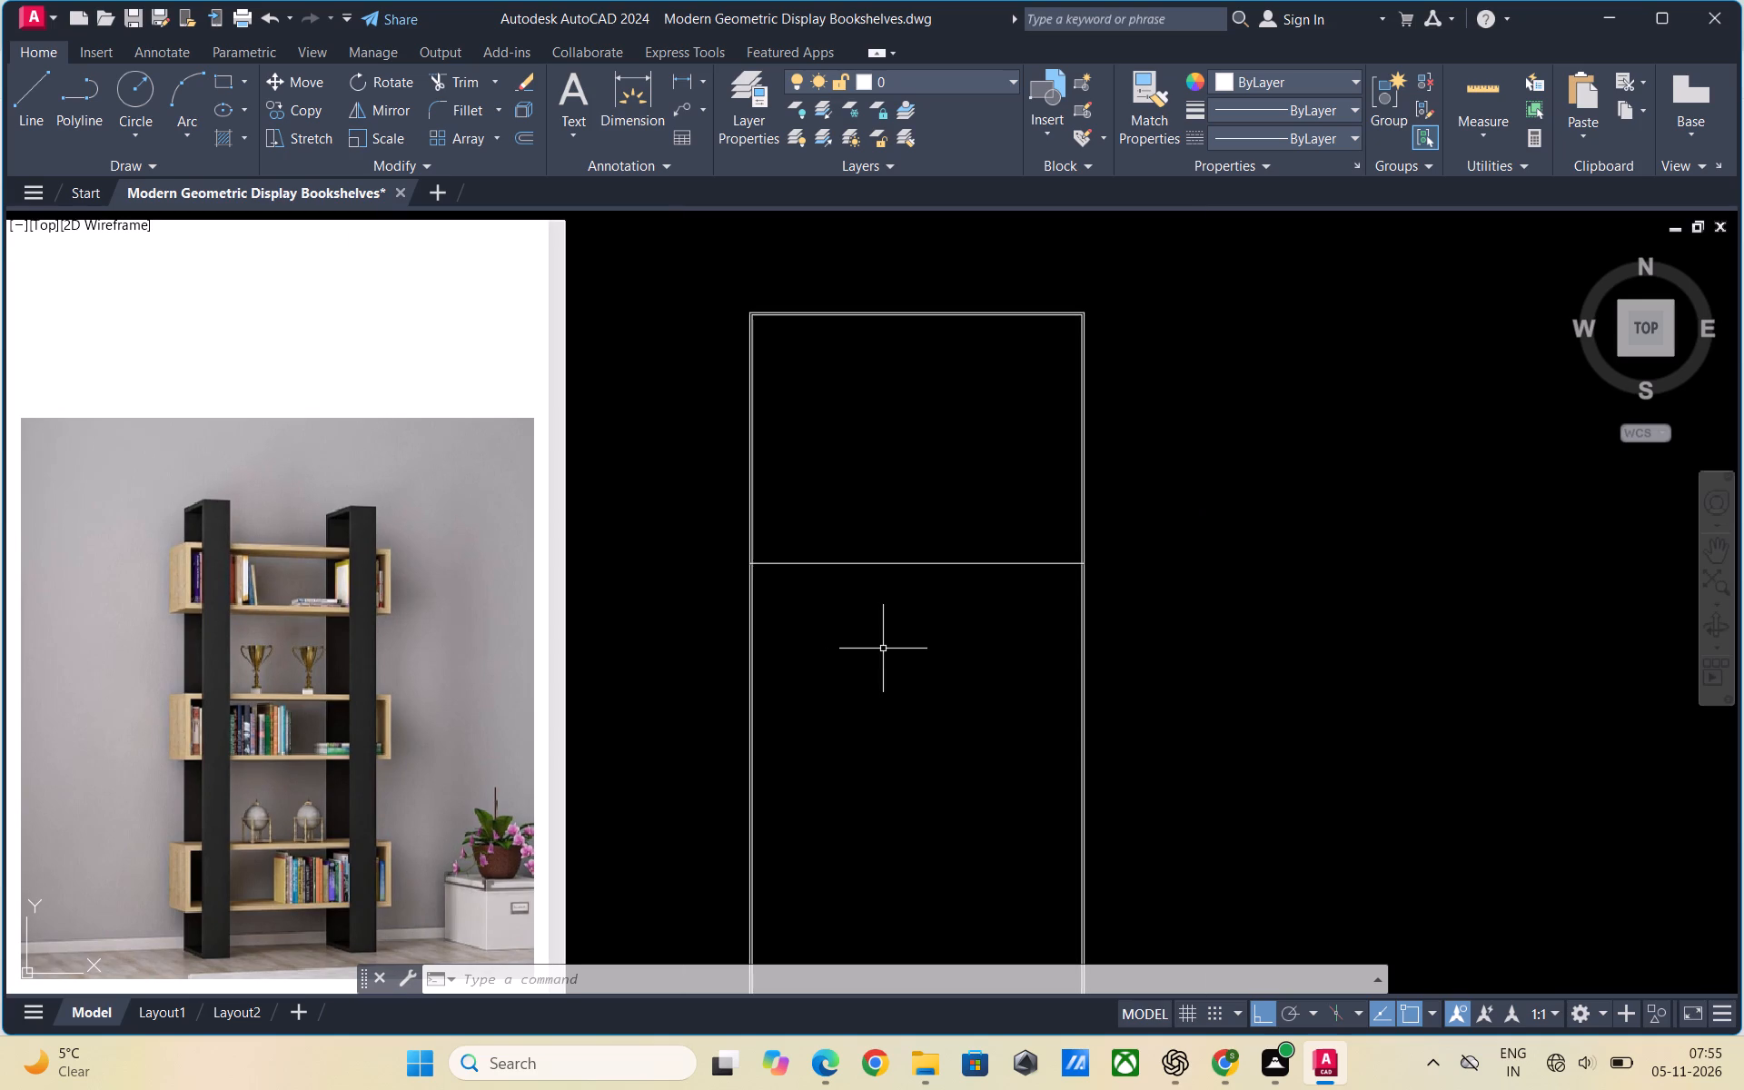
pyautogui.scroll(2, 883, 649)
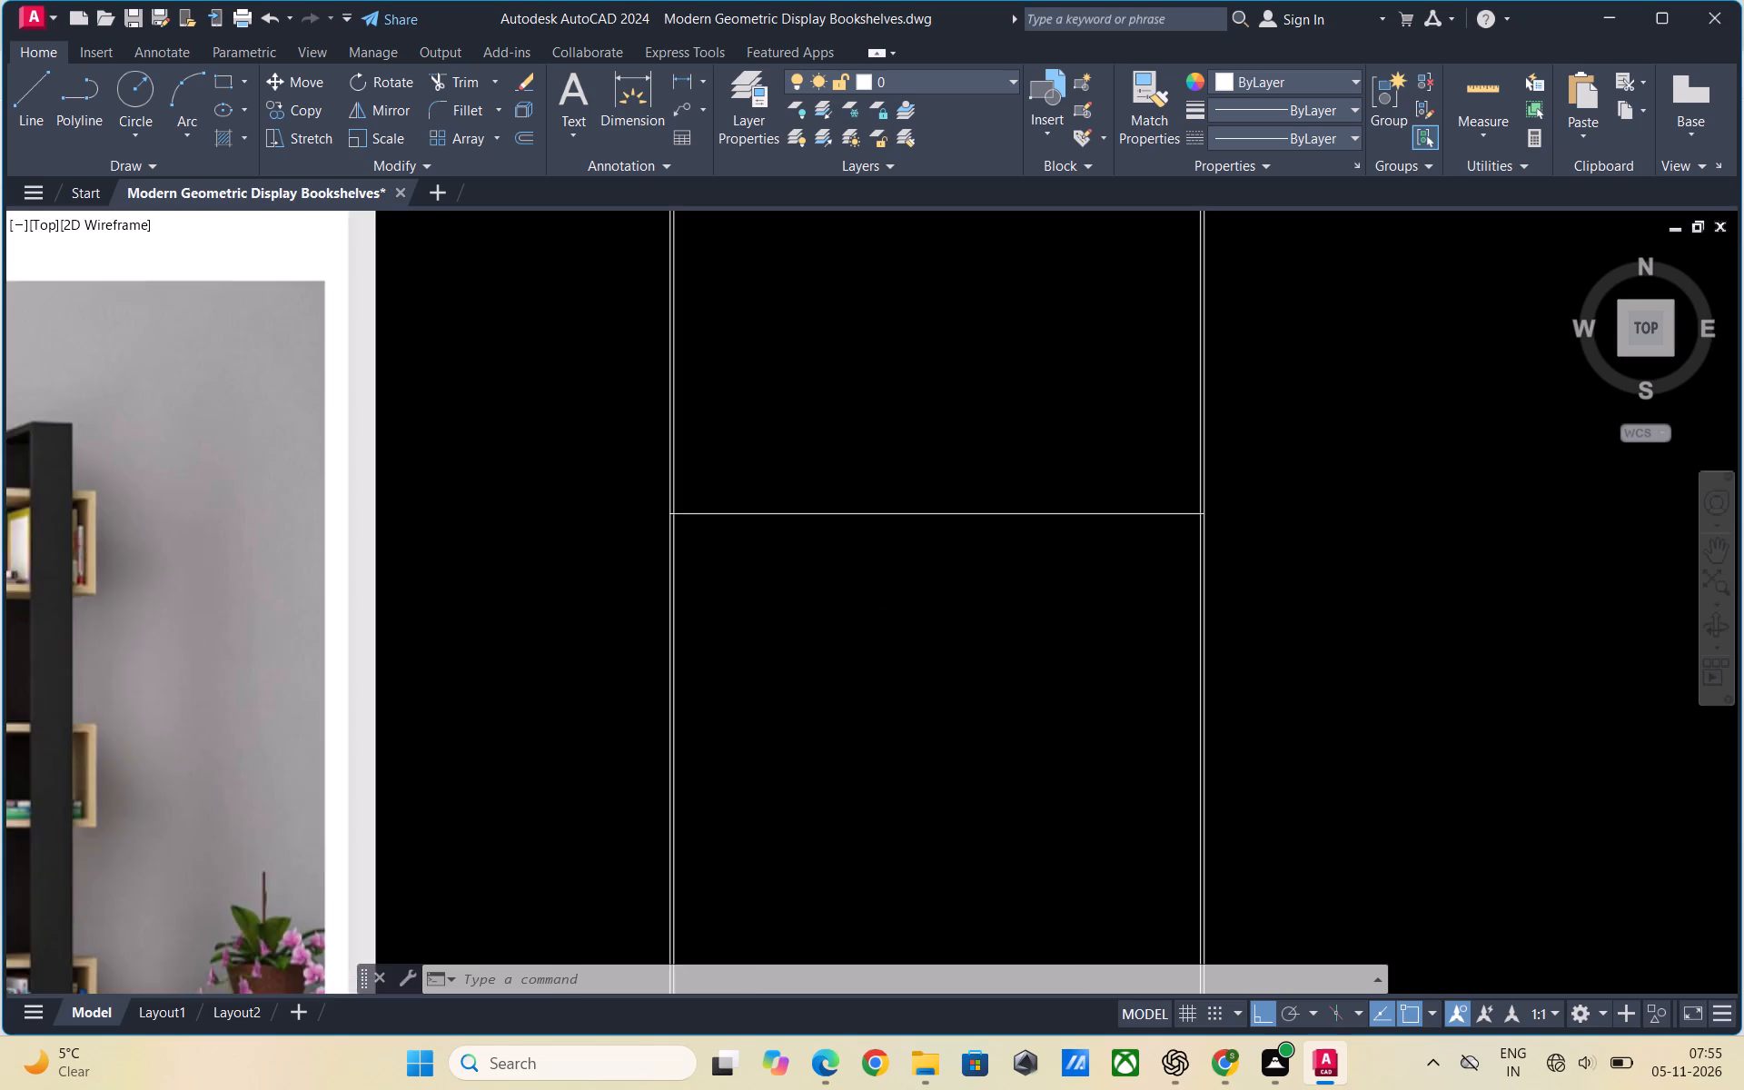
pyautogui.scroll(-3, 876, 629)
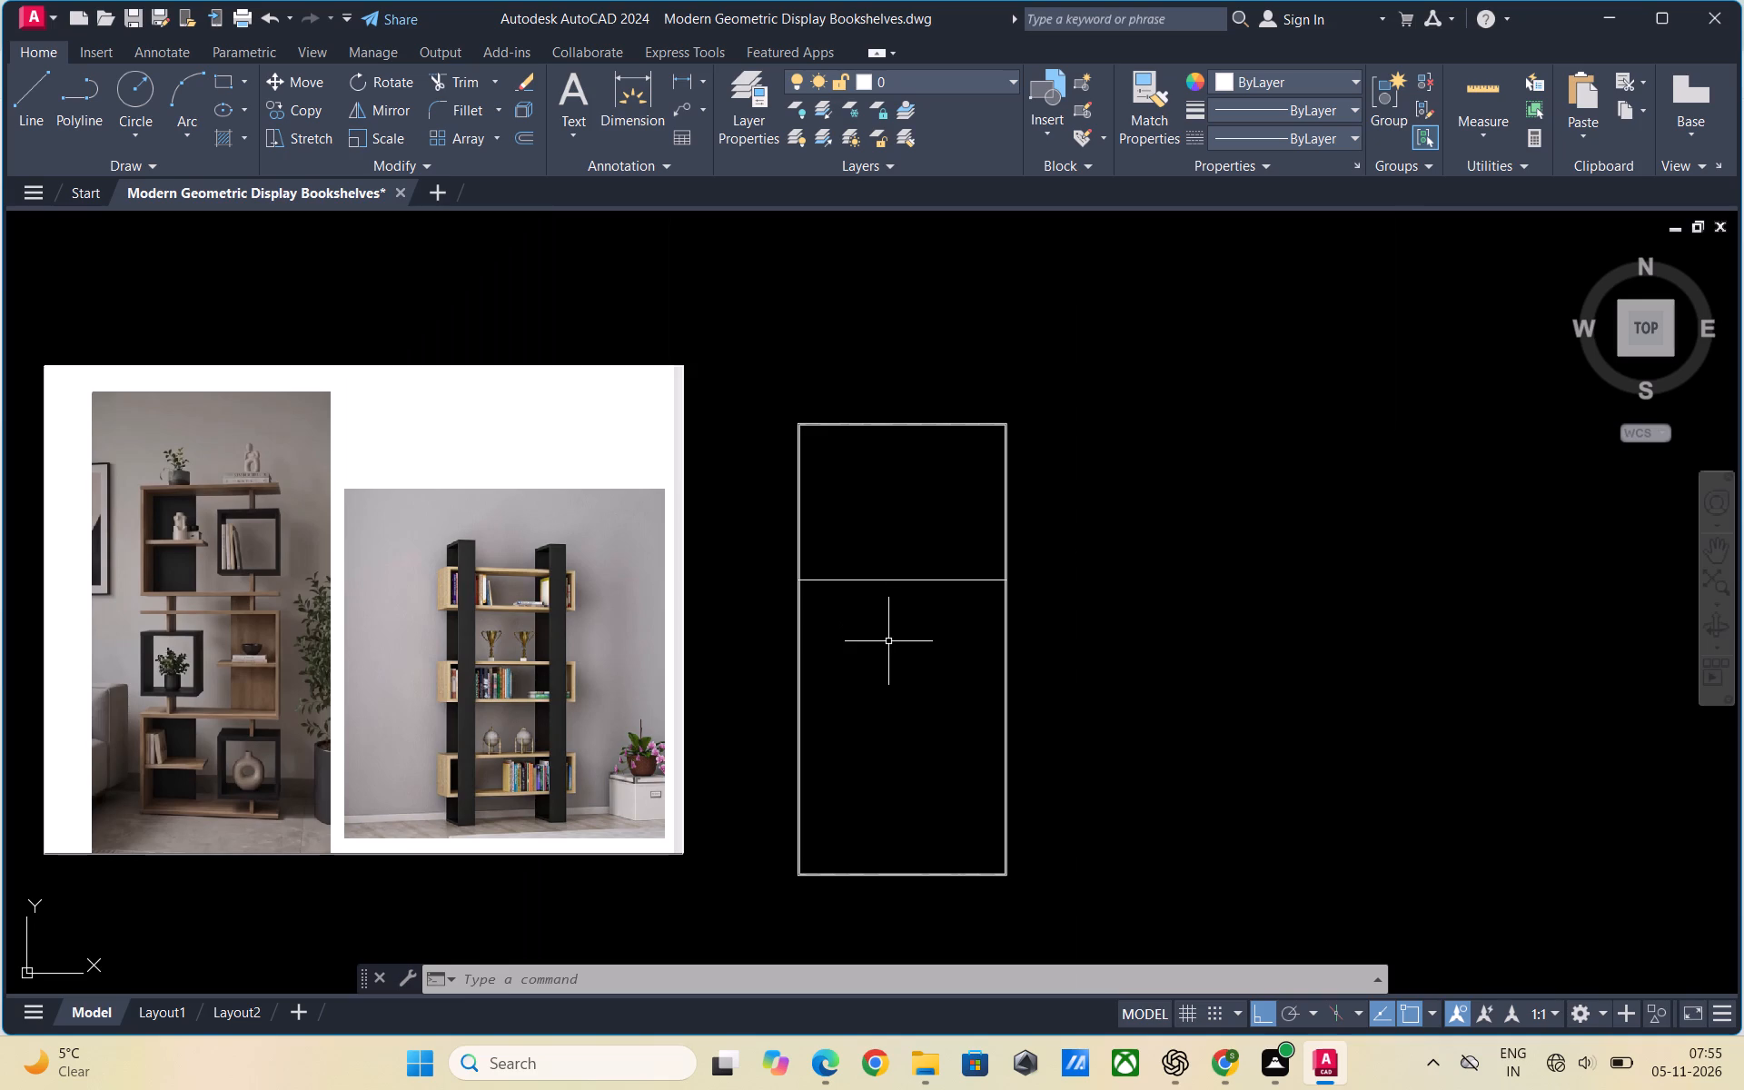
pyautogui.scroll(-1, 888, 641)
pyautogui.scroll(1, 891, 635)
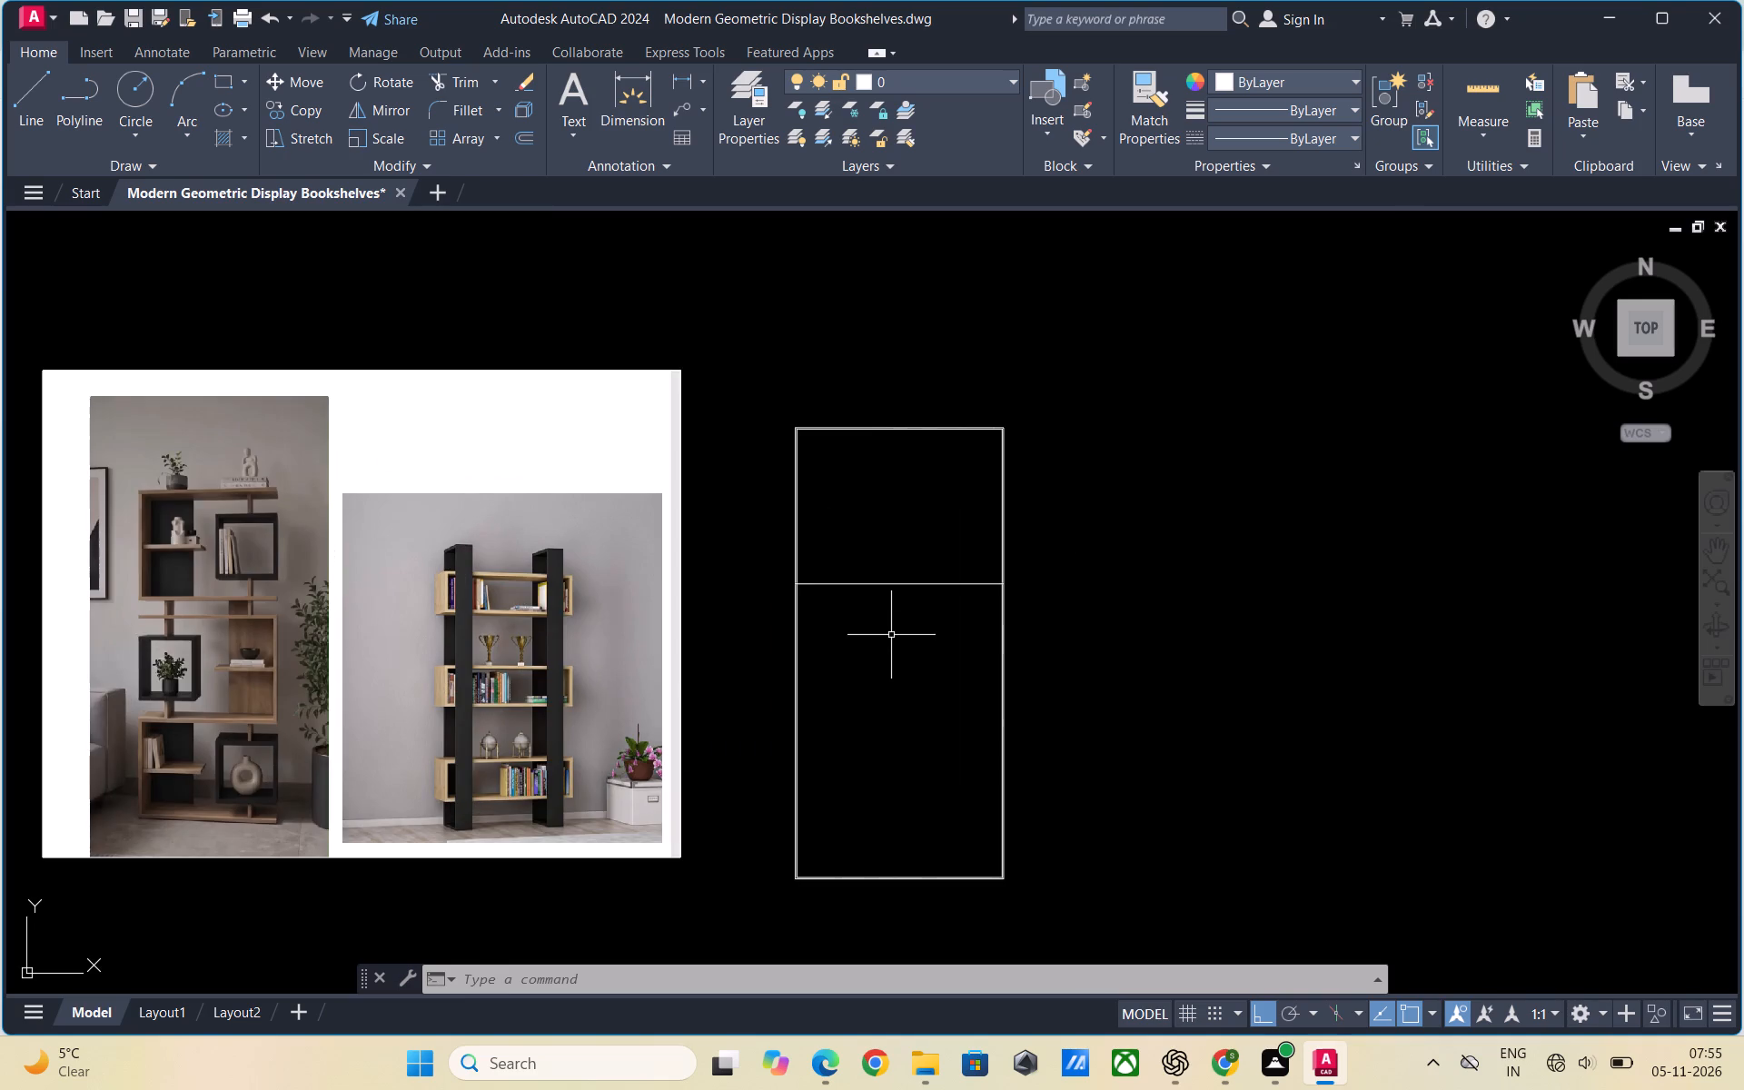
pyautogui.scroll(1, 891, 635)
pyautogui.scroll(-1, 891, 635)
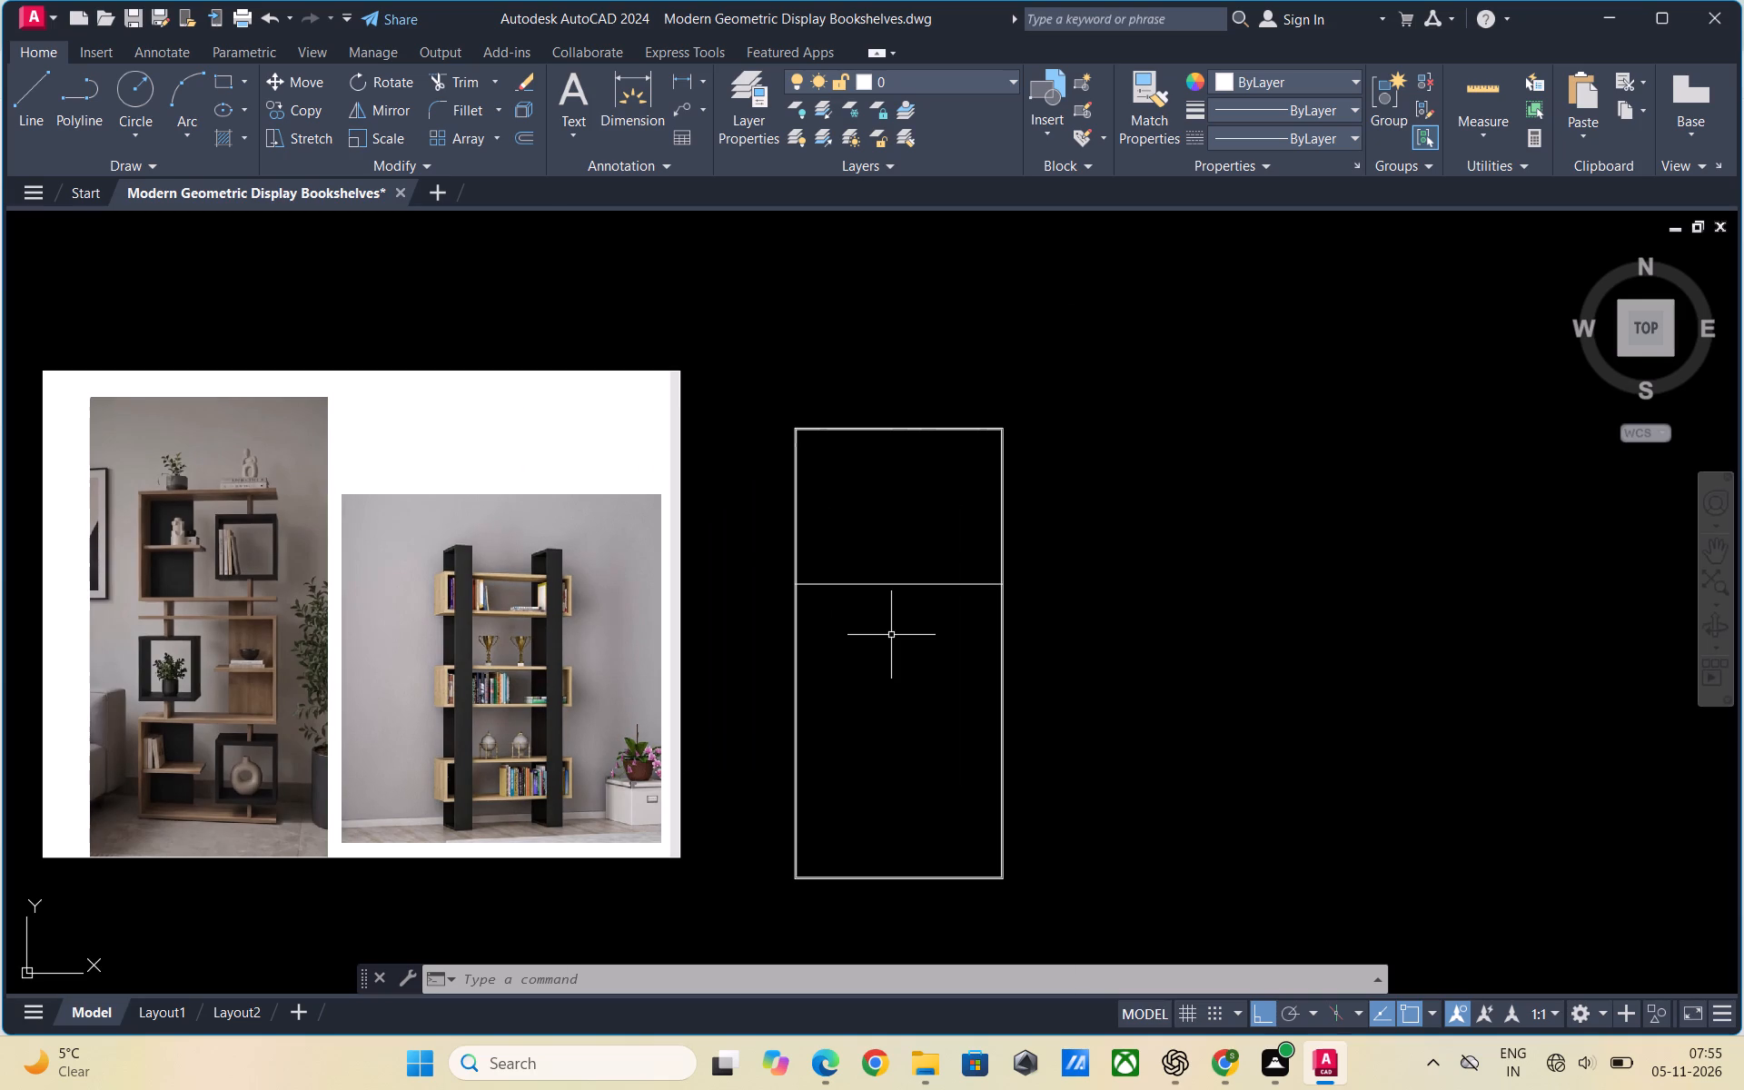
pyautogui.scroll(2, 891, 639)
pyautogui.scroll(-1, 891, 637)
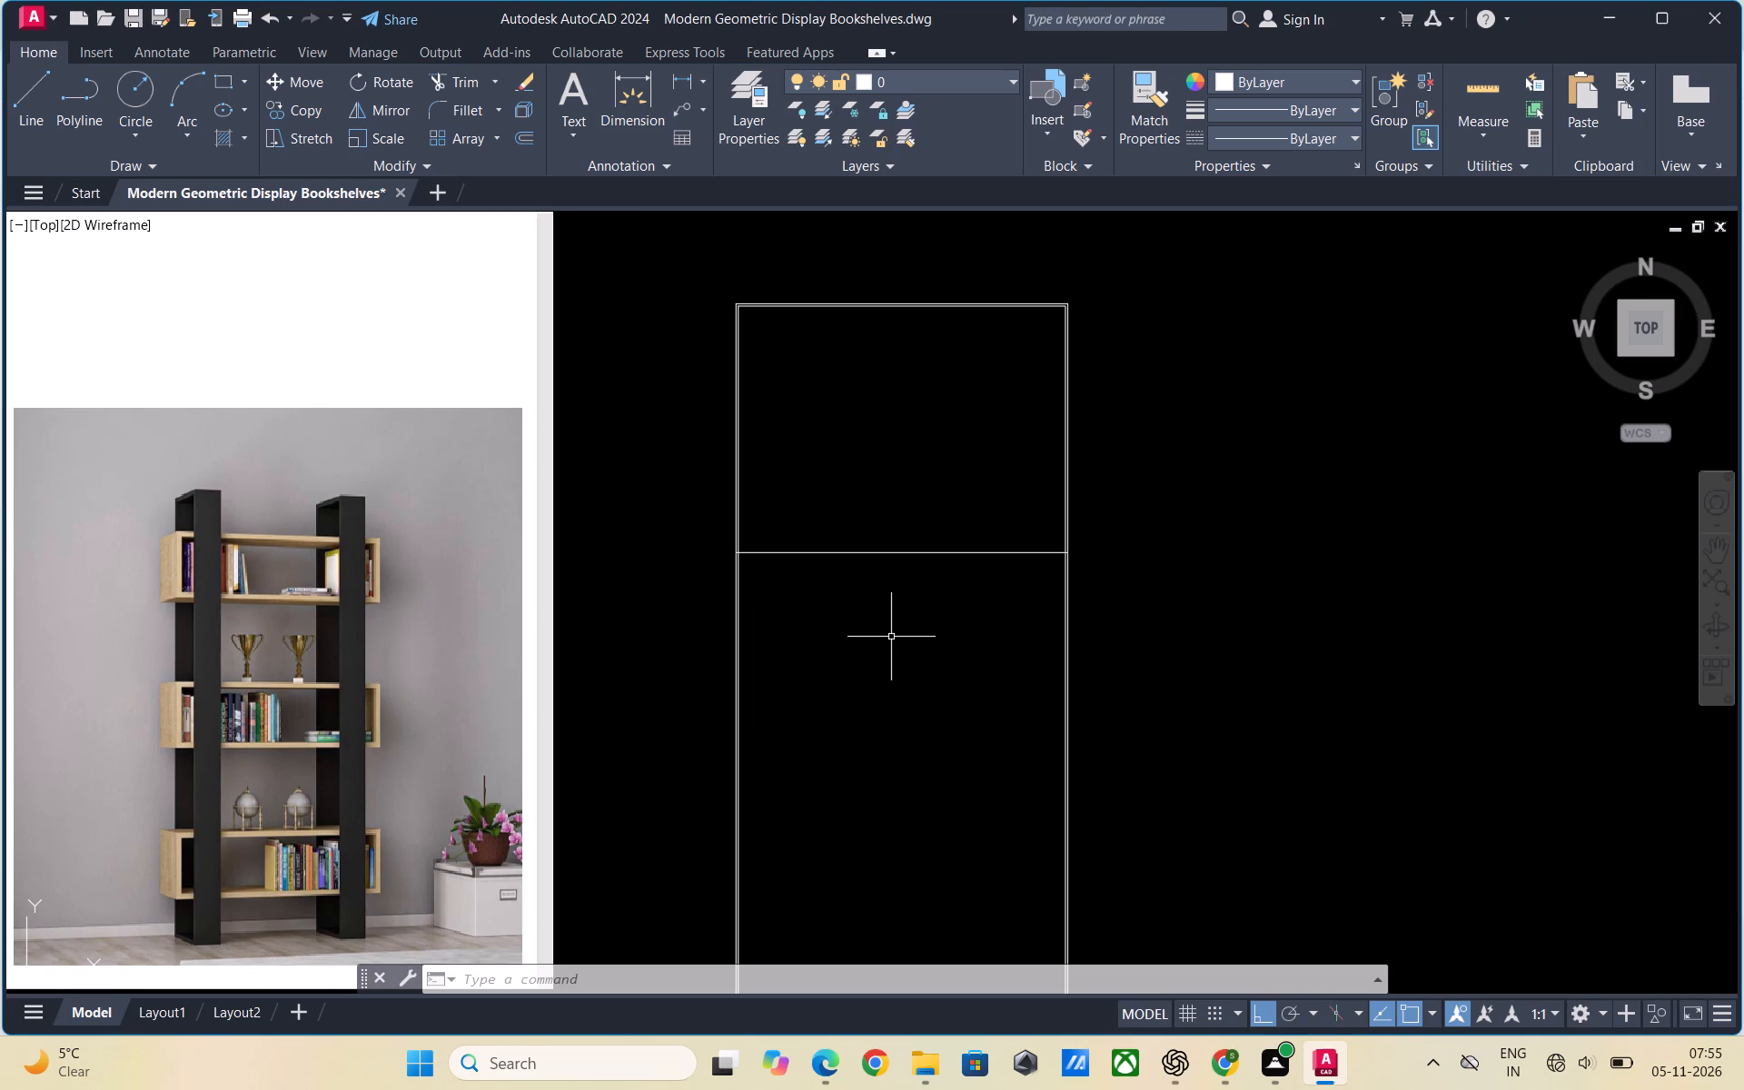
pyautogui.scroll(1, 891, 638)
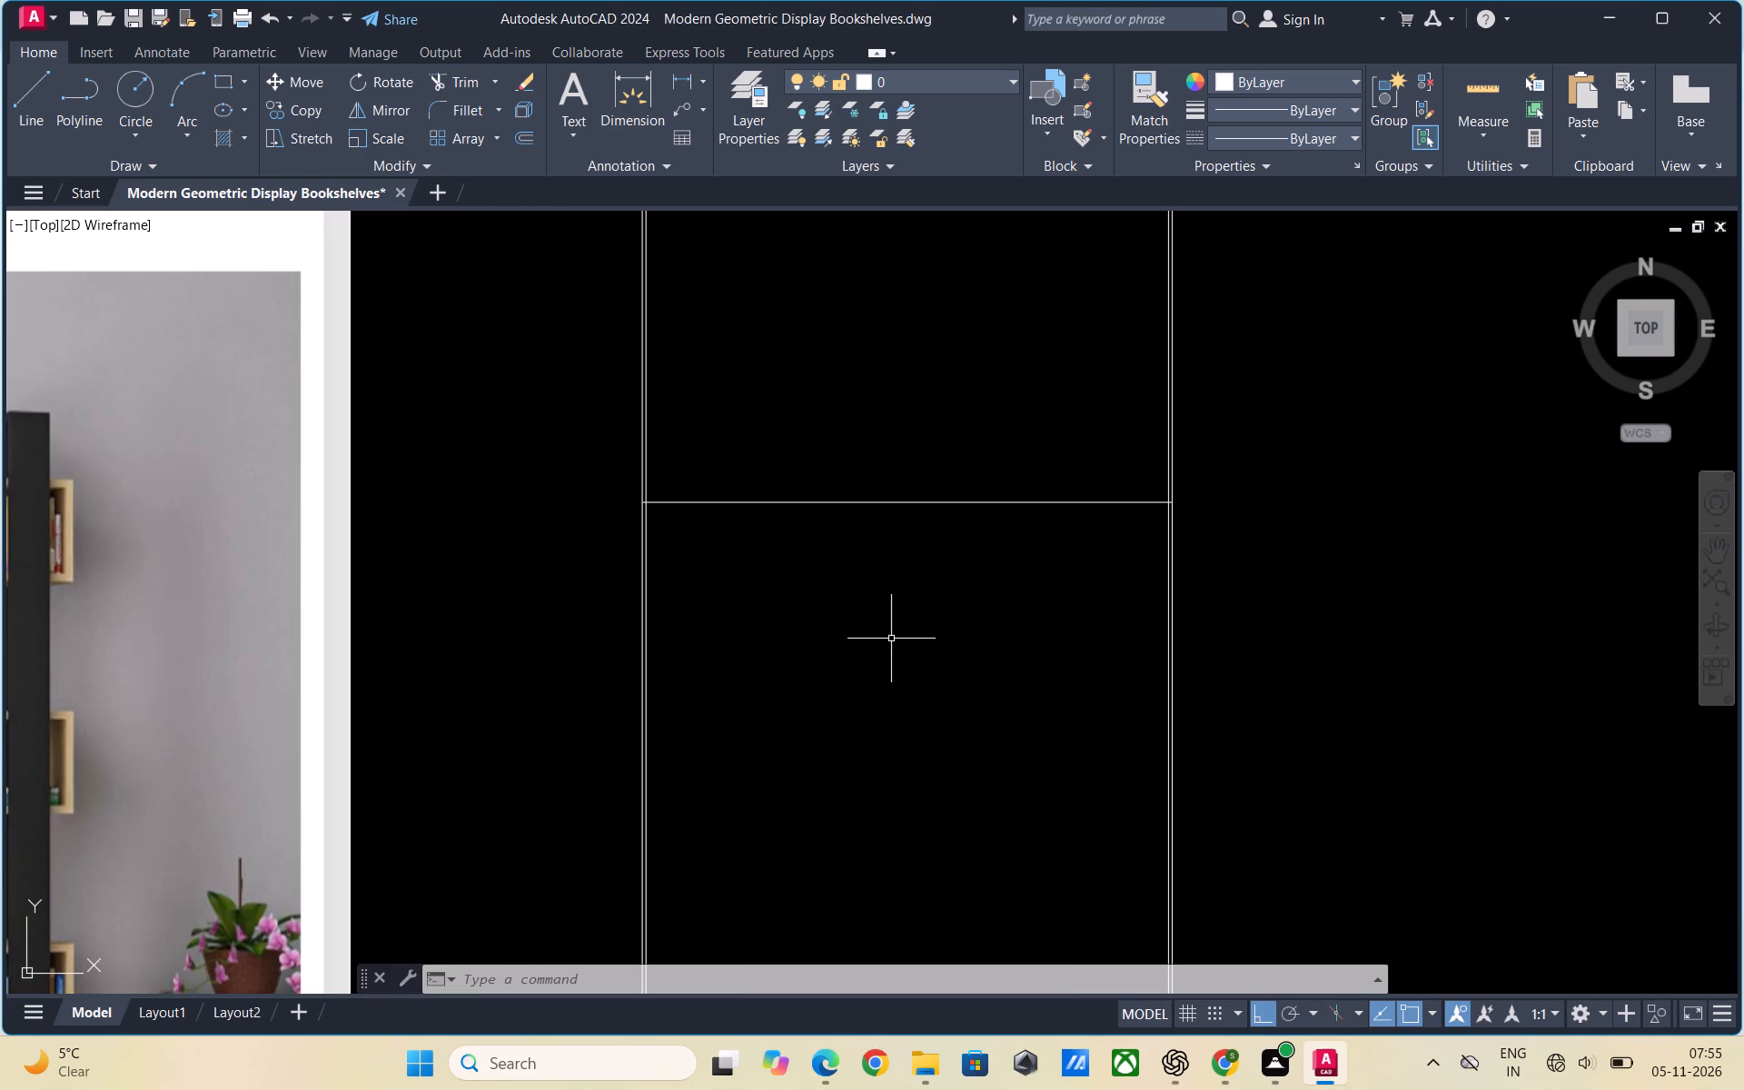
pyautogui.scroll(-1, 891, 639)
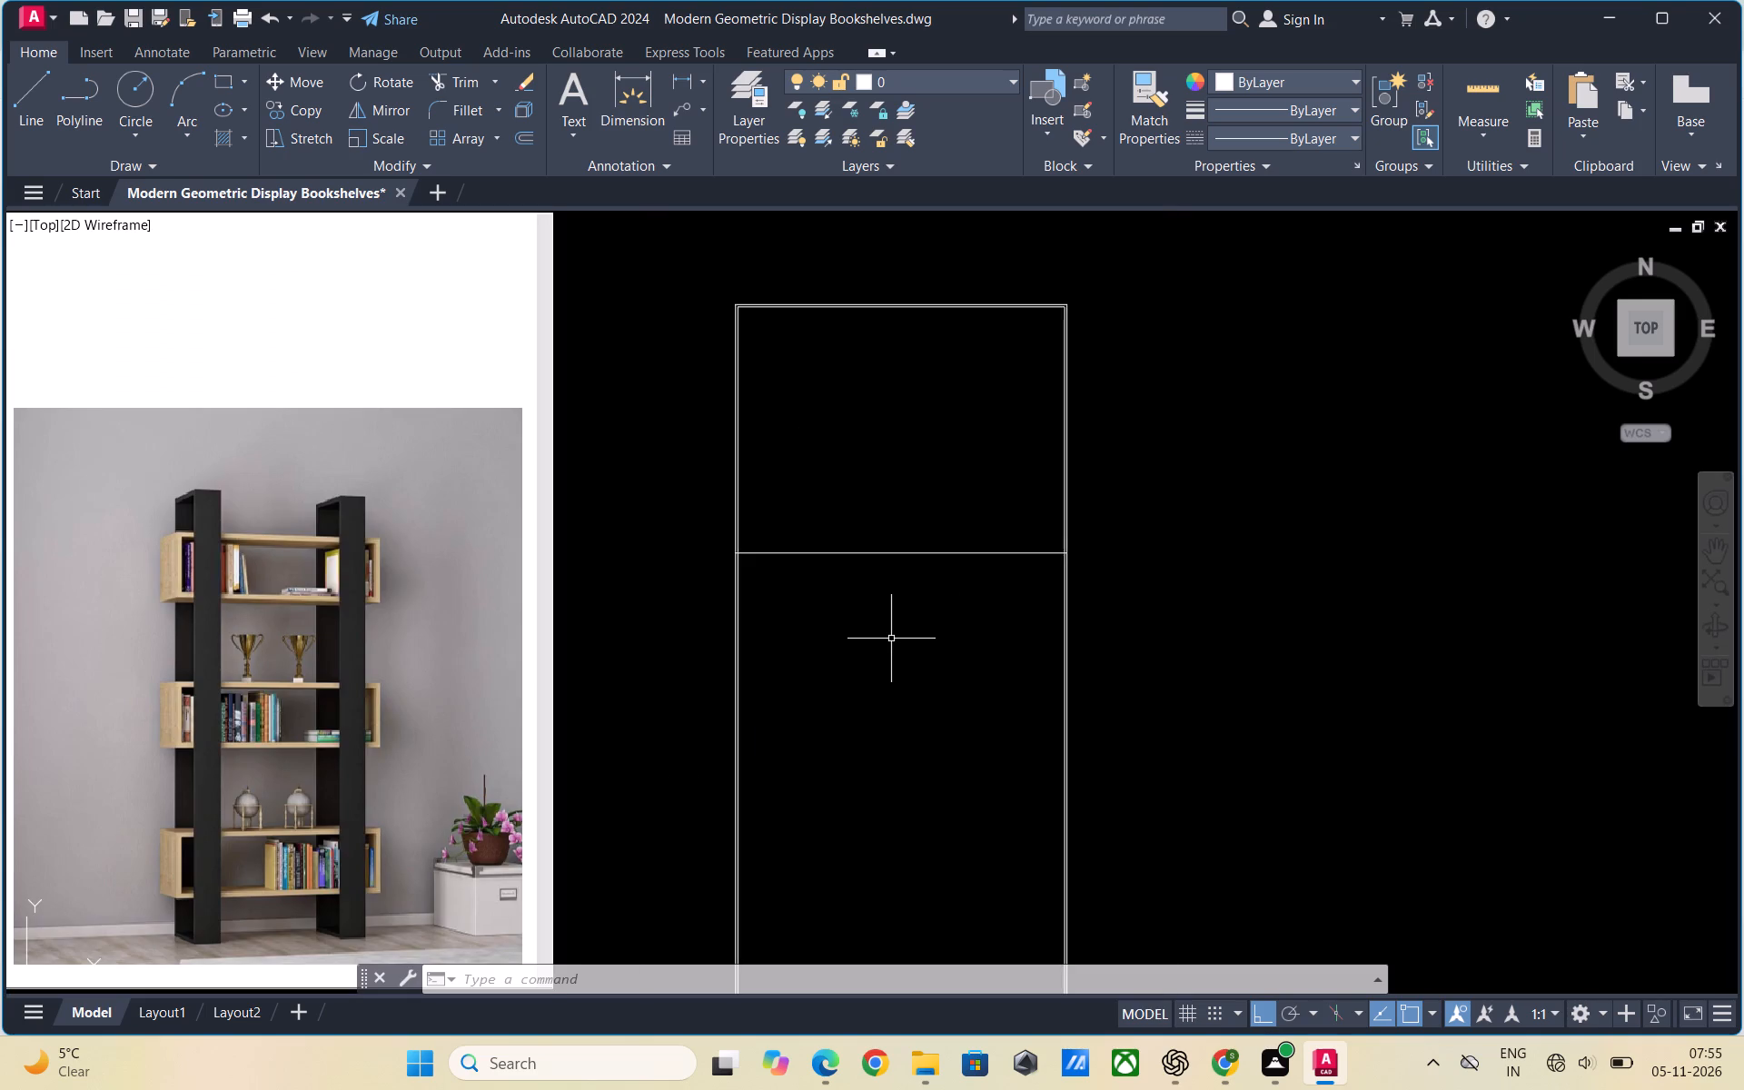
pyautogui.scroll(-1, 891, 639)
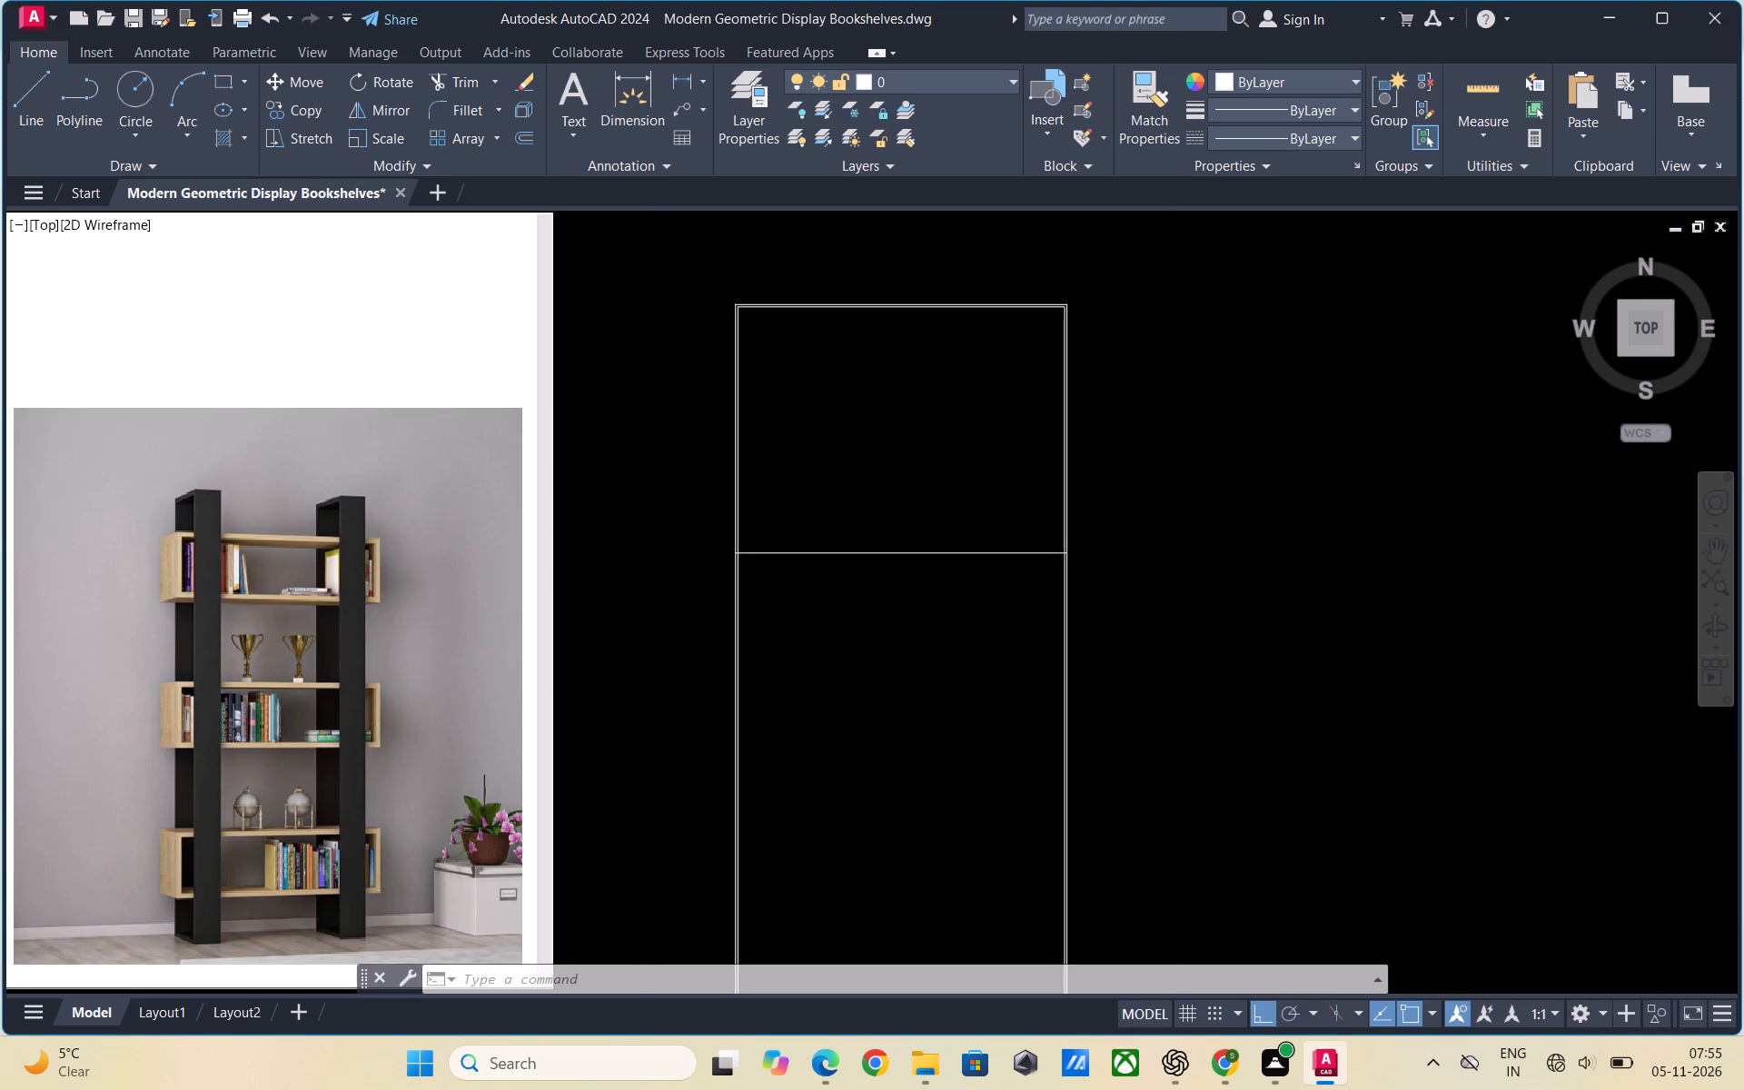
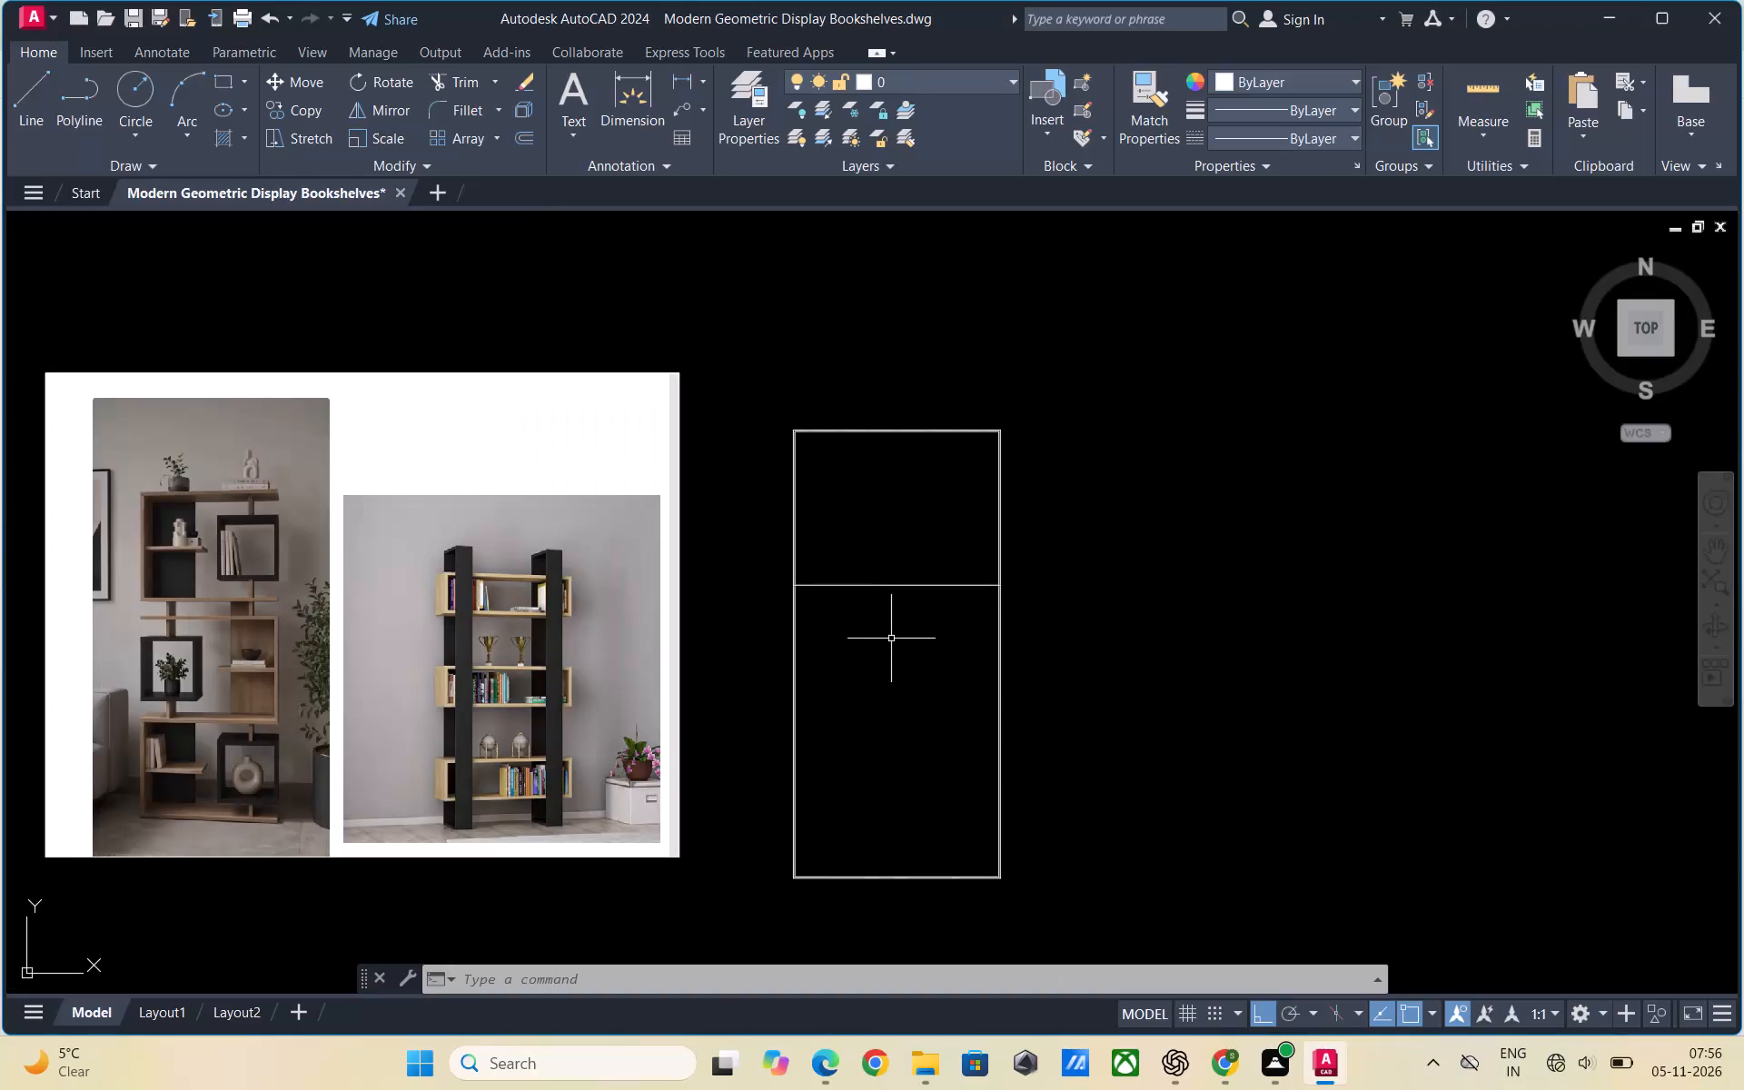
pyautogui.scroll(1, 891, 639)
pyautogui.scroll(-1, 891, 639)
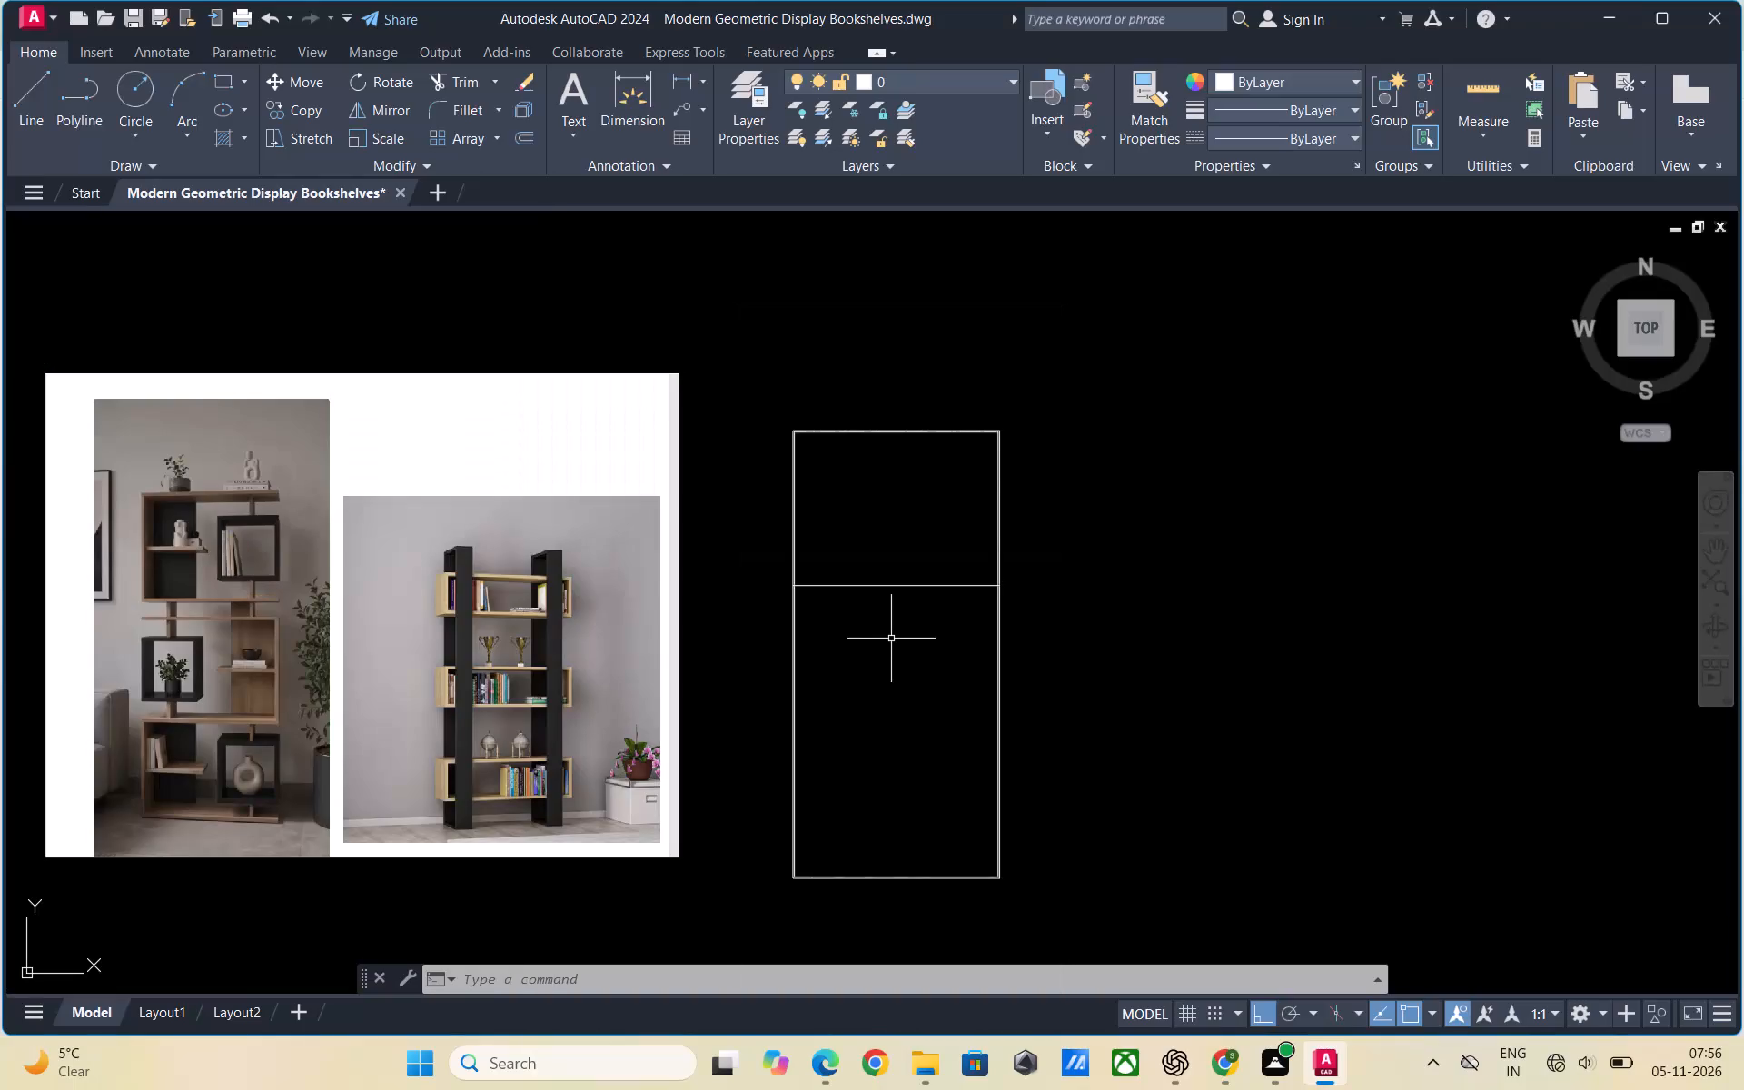
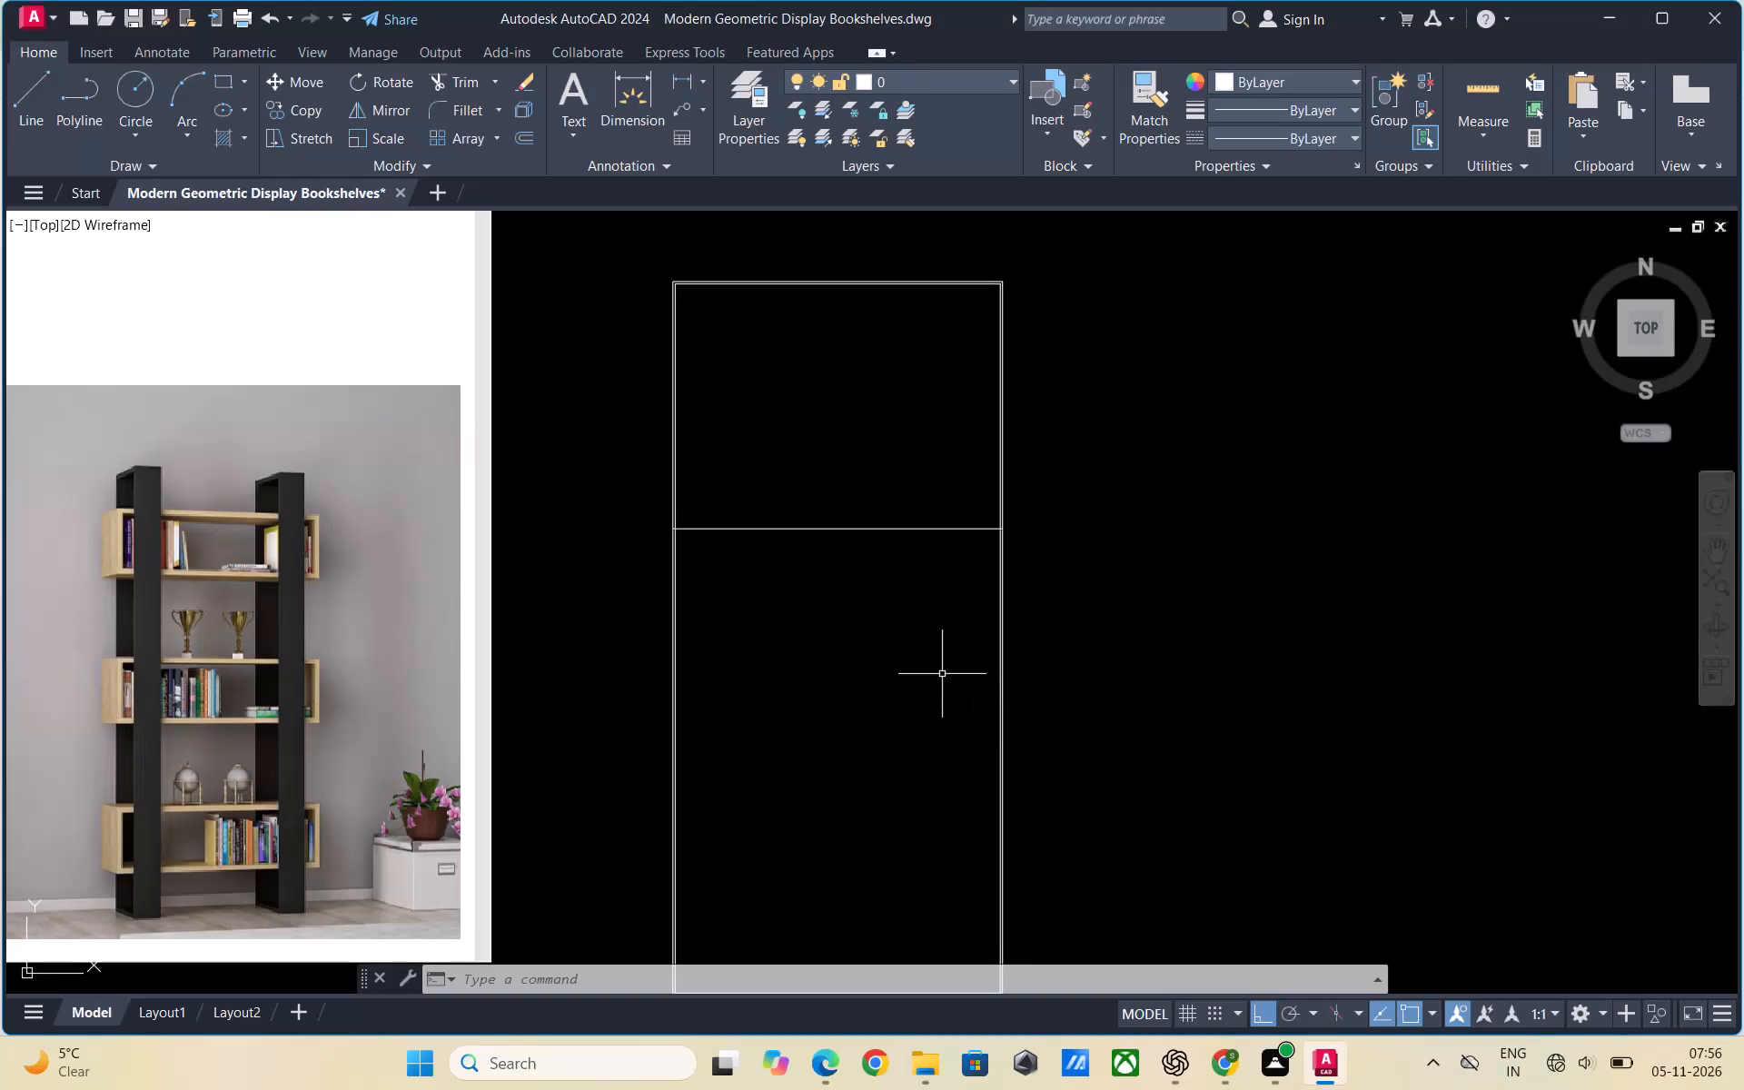
# Compare the bookshelf frame and its single horizontal divider line with the reference photos.
pyautogui.scroll(-1, 911, 632)
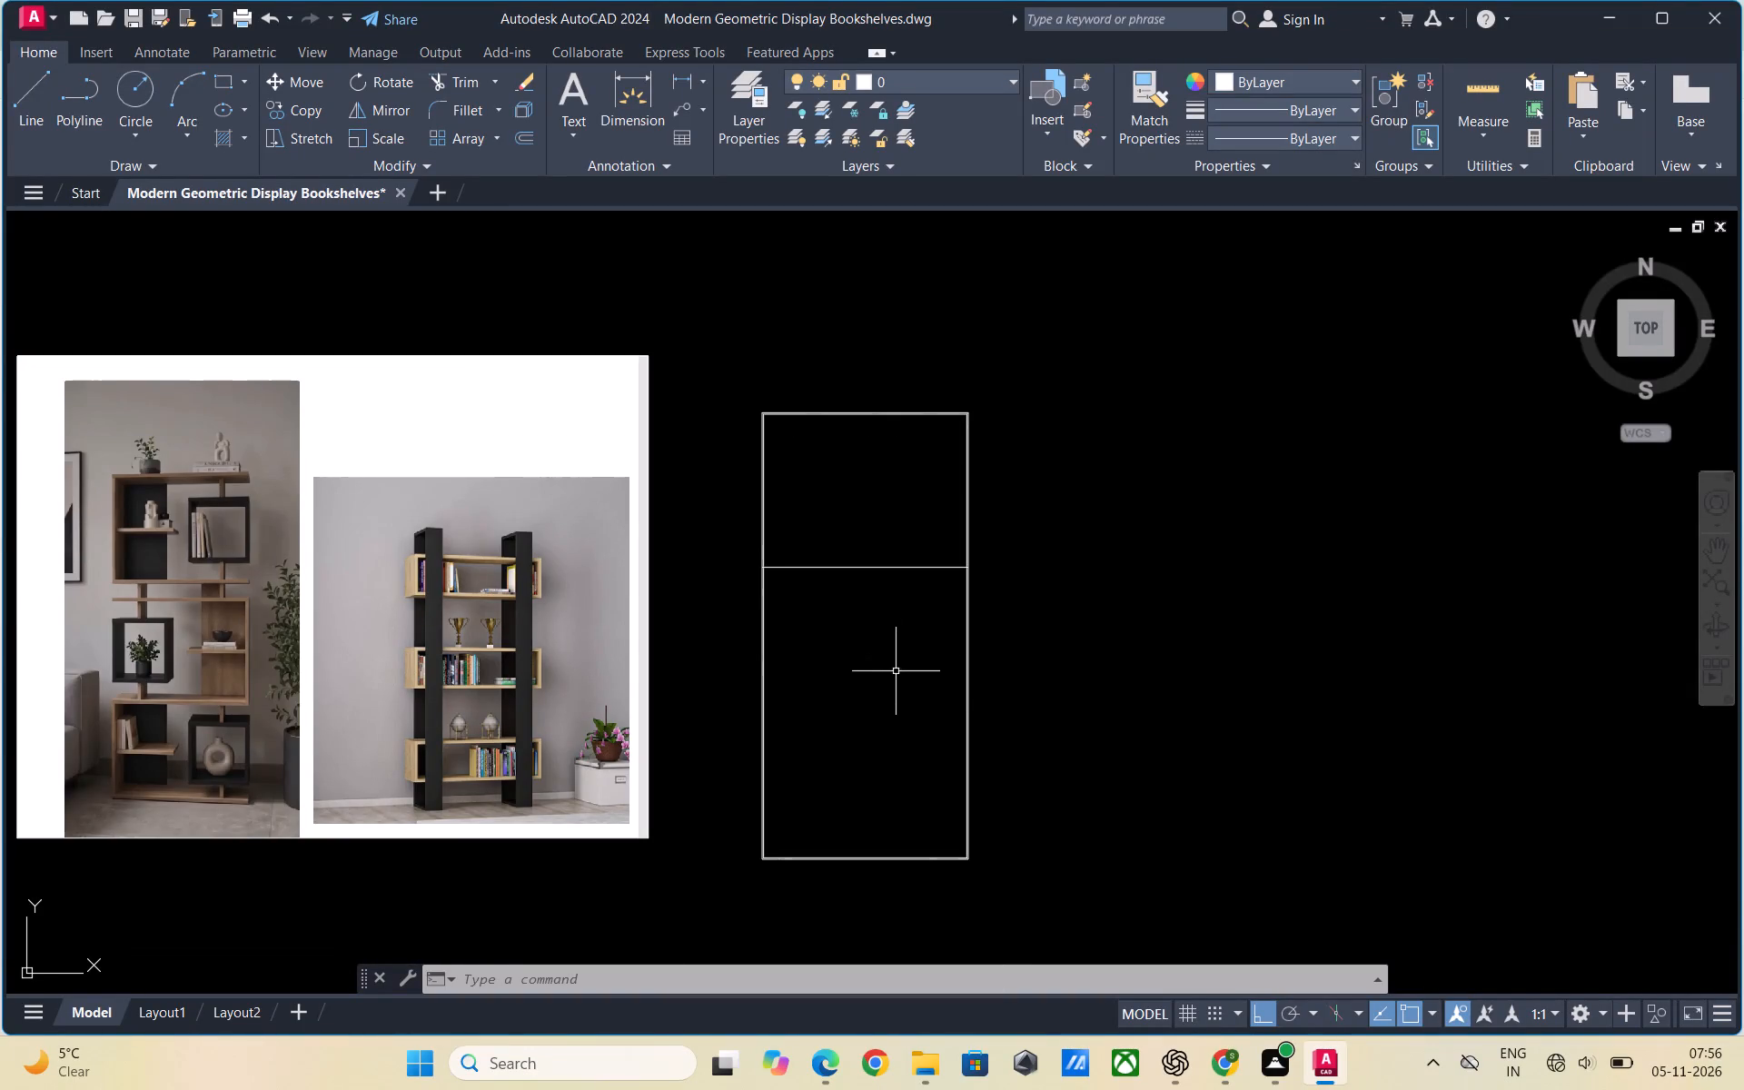
pyautogui.scroll(-1, 915, 672)
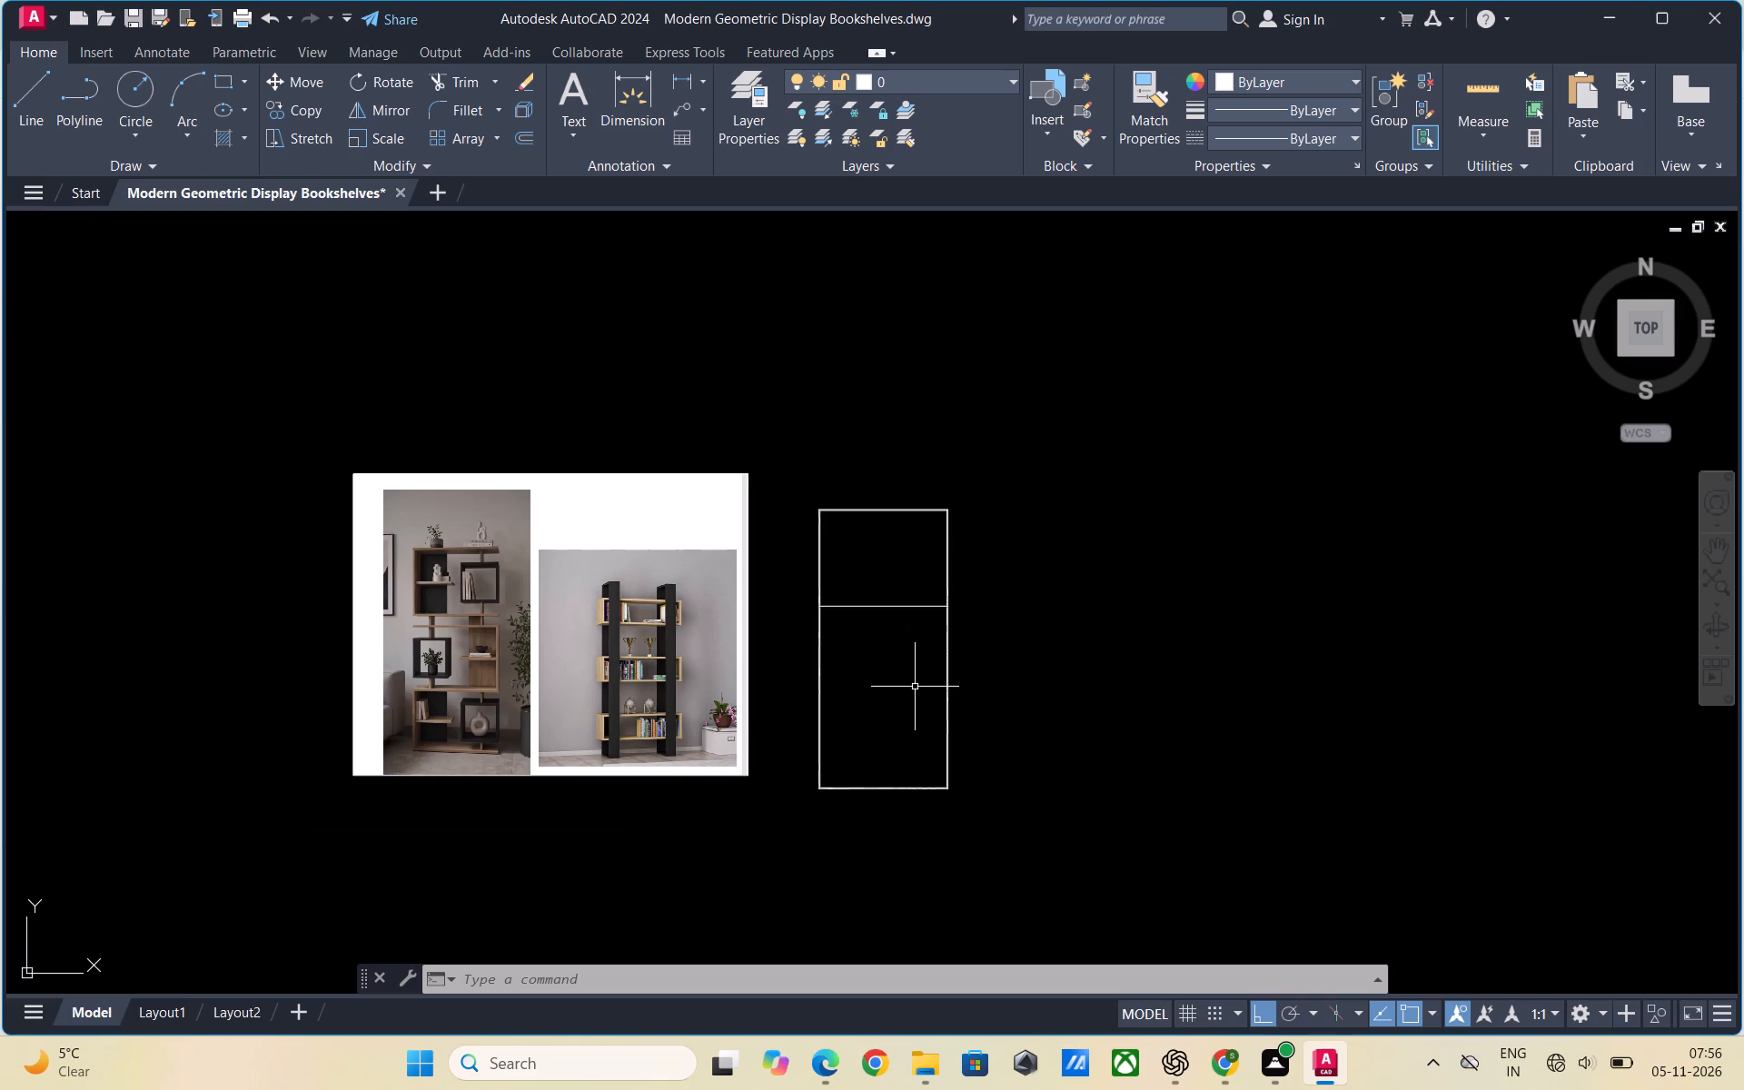
pyautogui.scroll(-1, 913, 685)
pyautogui.scroll(1, 894, 614)
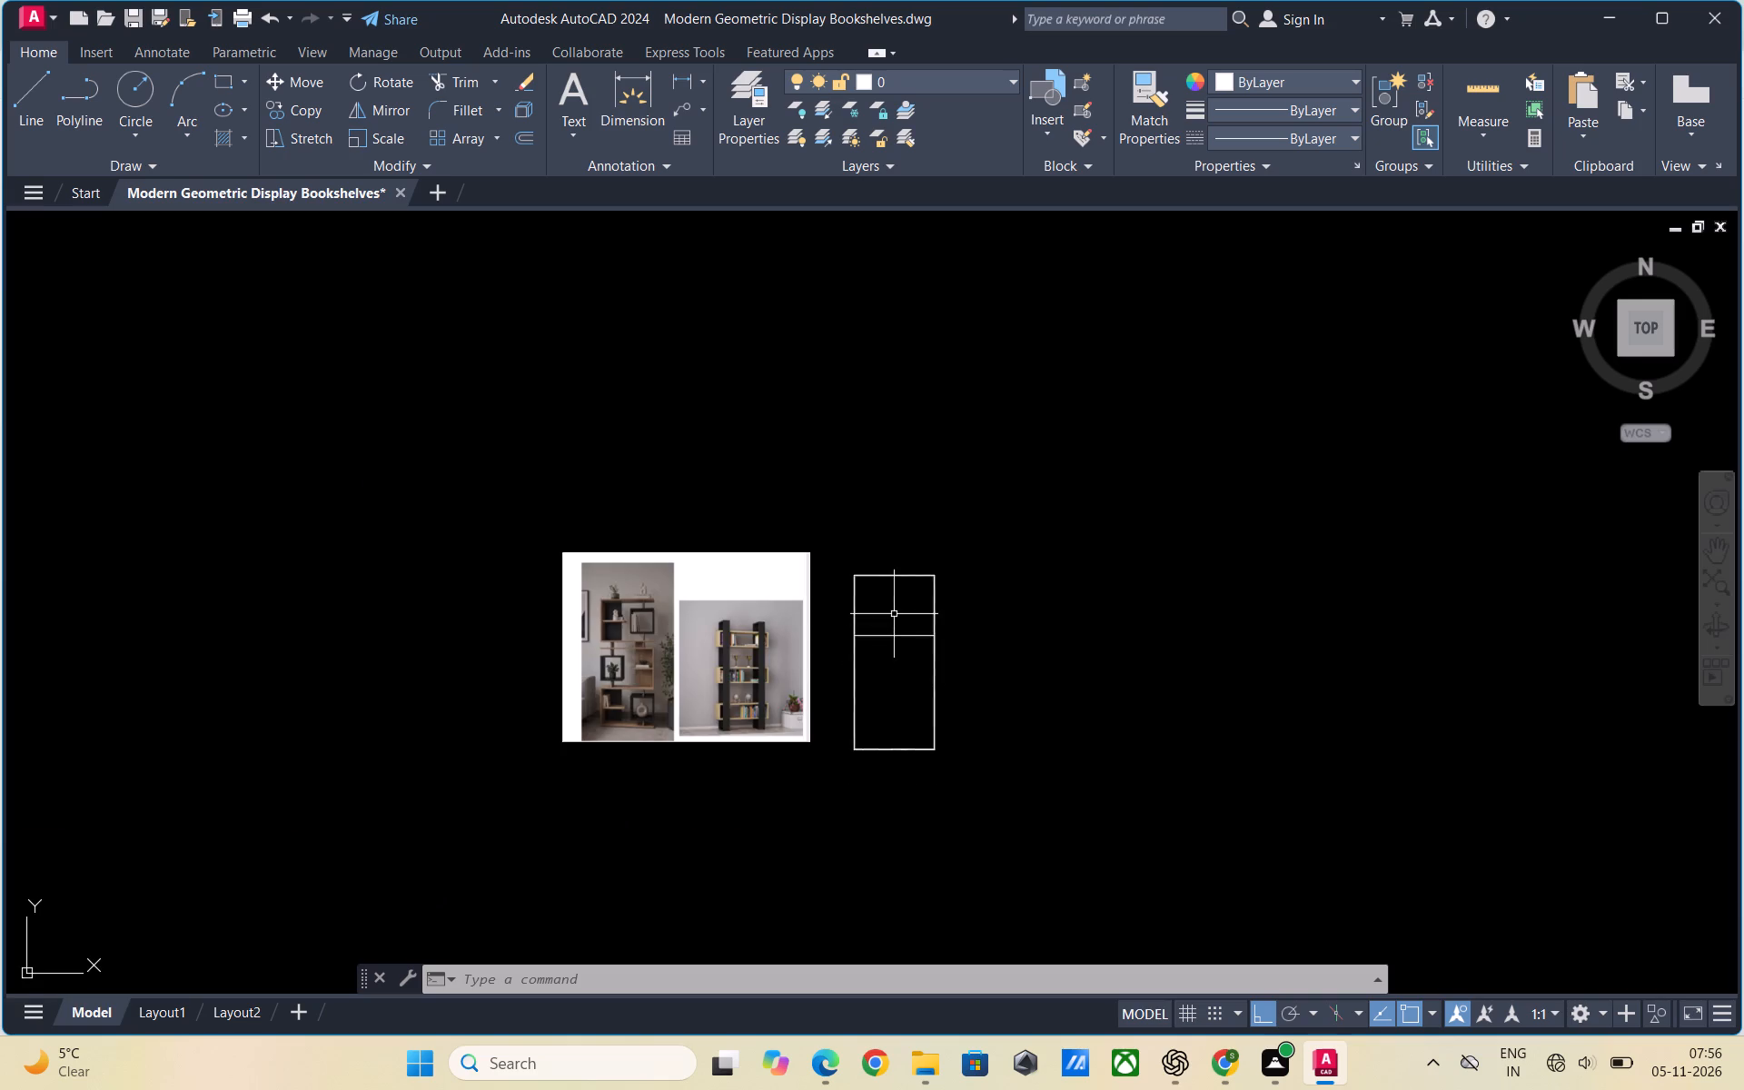
pyautogui.scroll(2, 894, 614)
pyautogui.scroll(-1, 861, 570)
pyautogui.scroll(3, 878, 662)
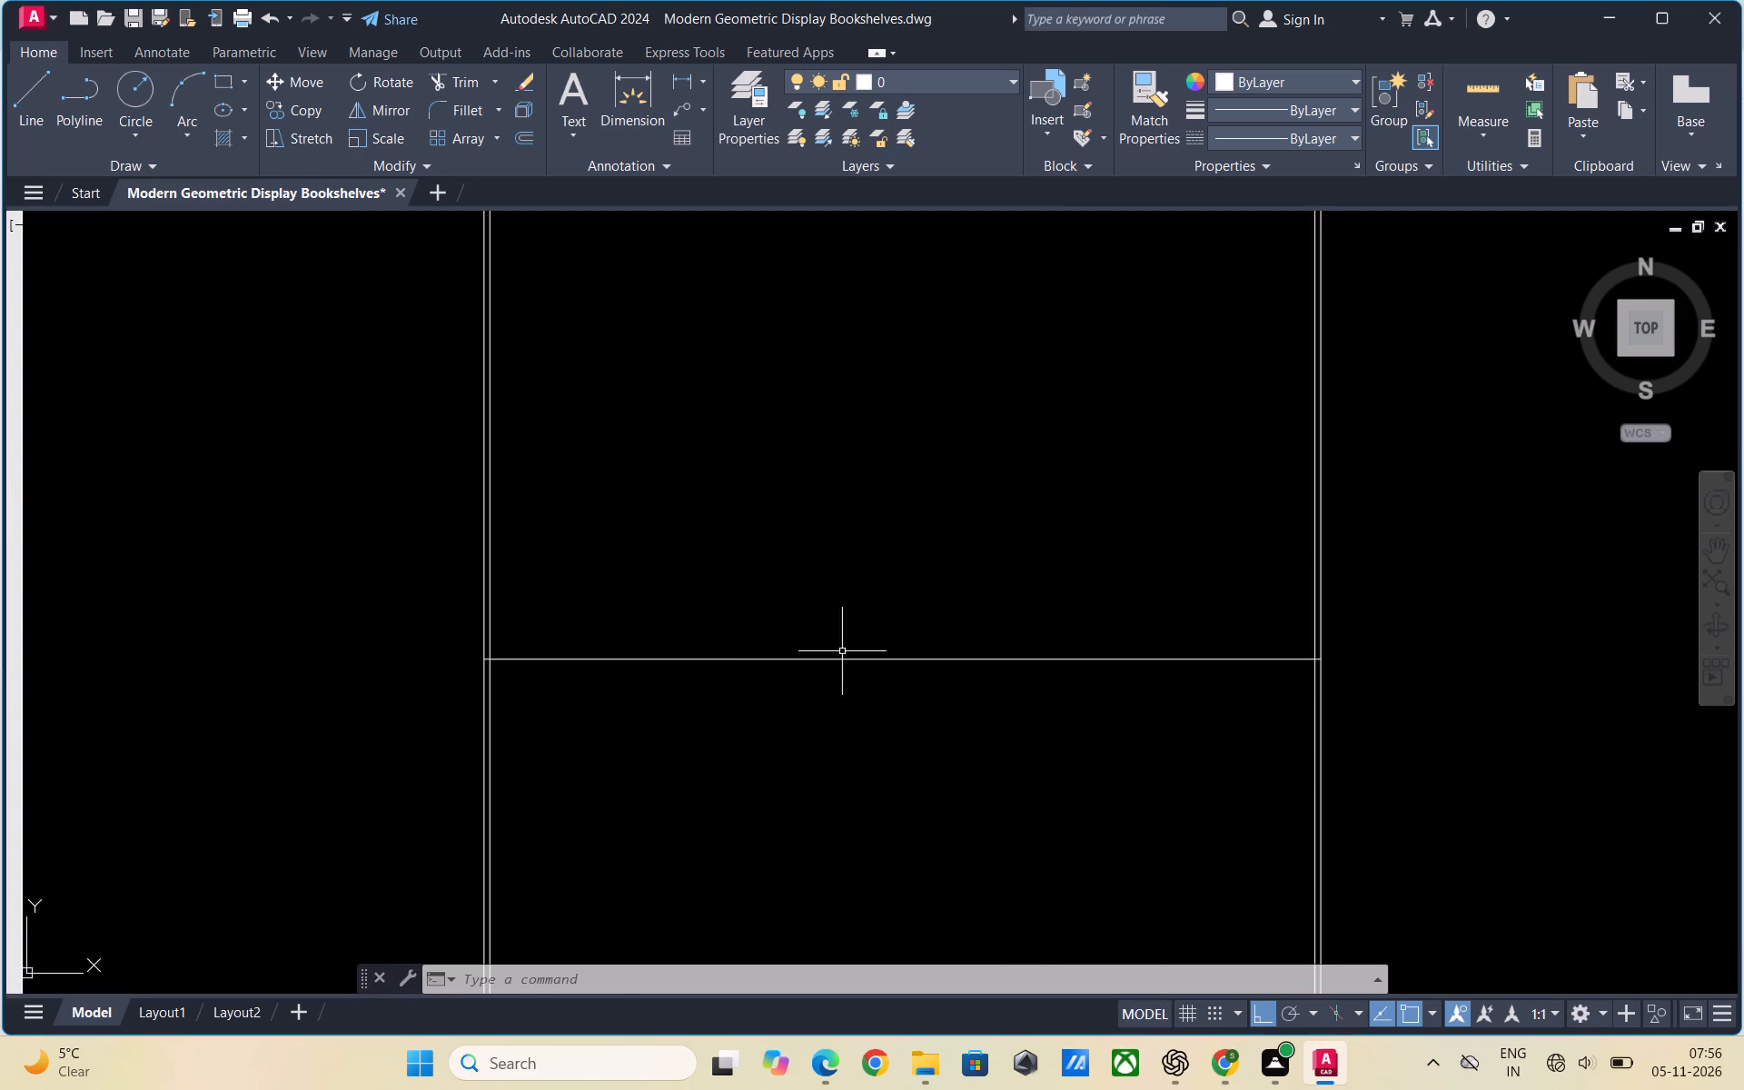
pyautogui.scroll(-3, 687, 616)
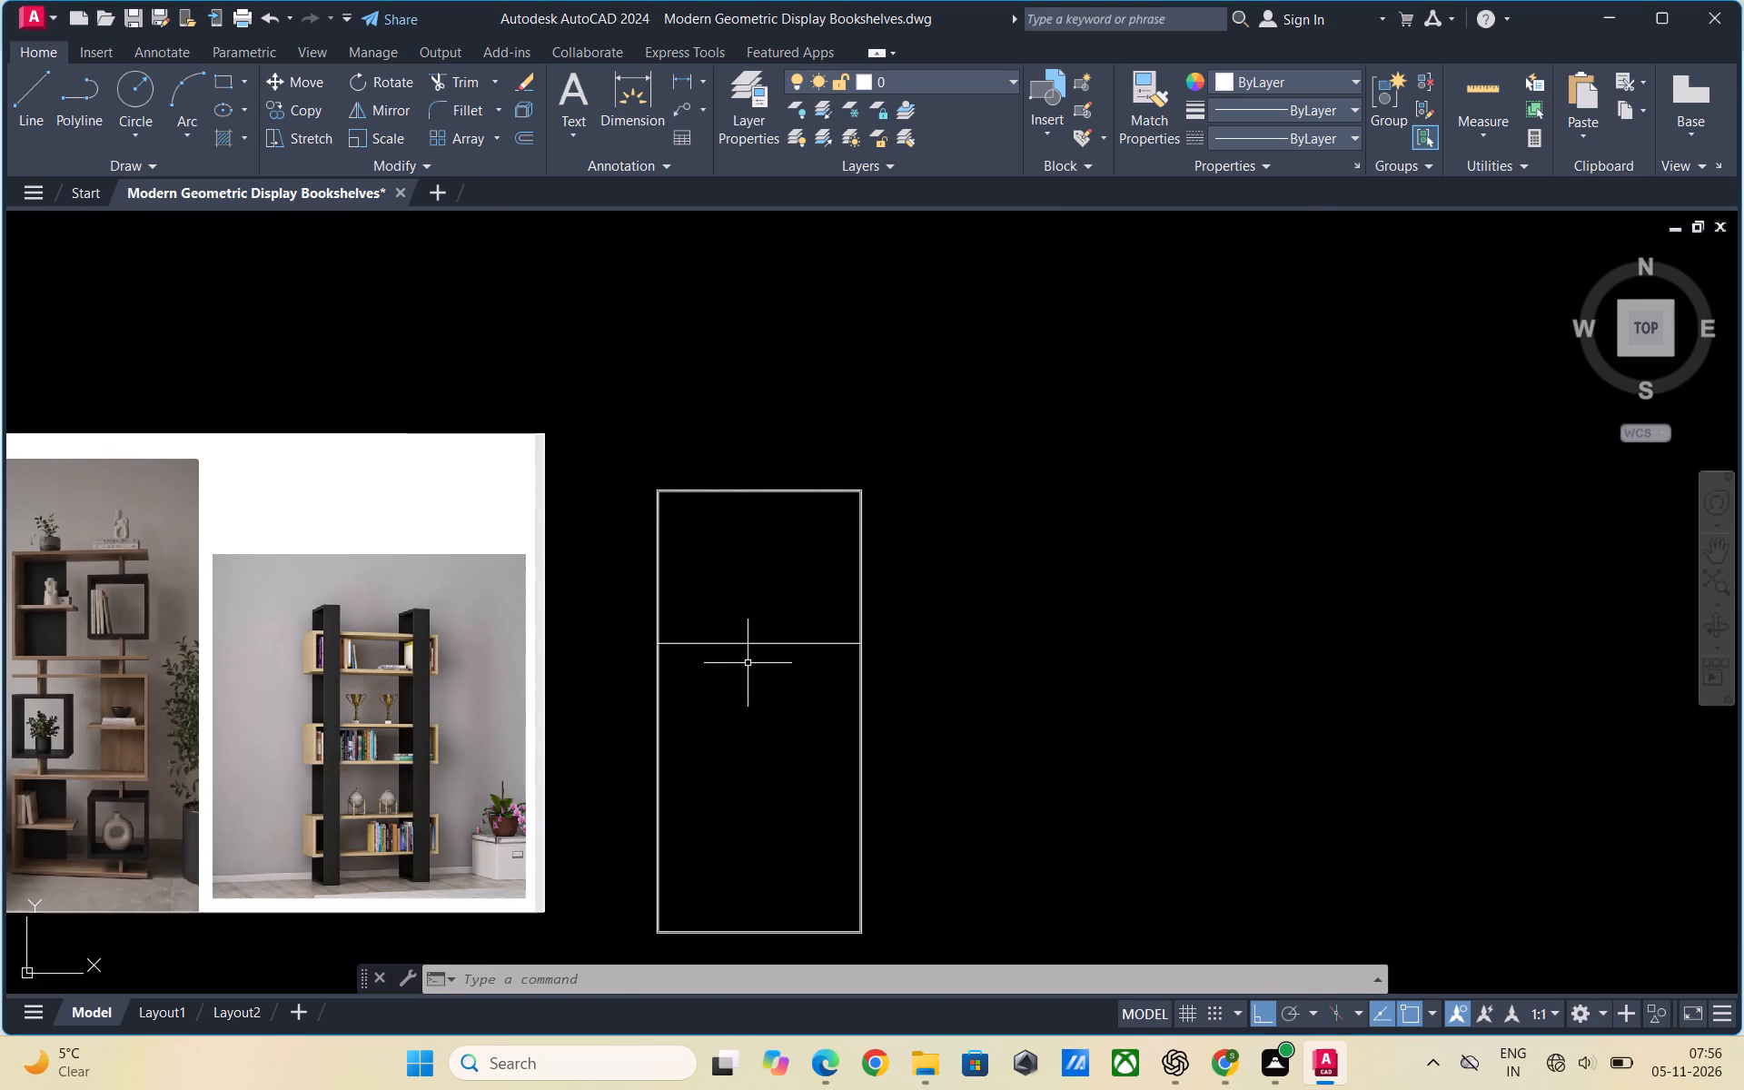
pyautogui.scroll(-1, 778, 654)
pyautogui.scroll(1, 768, 661)
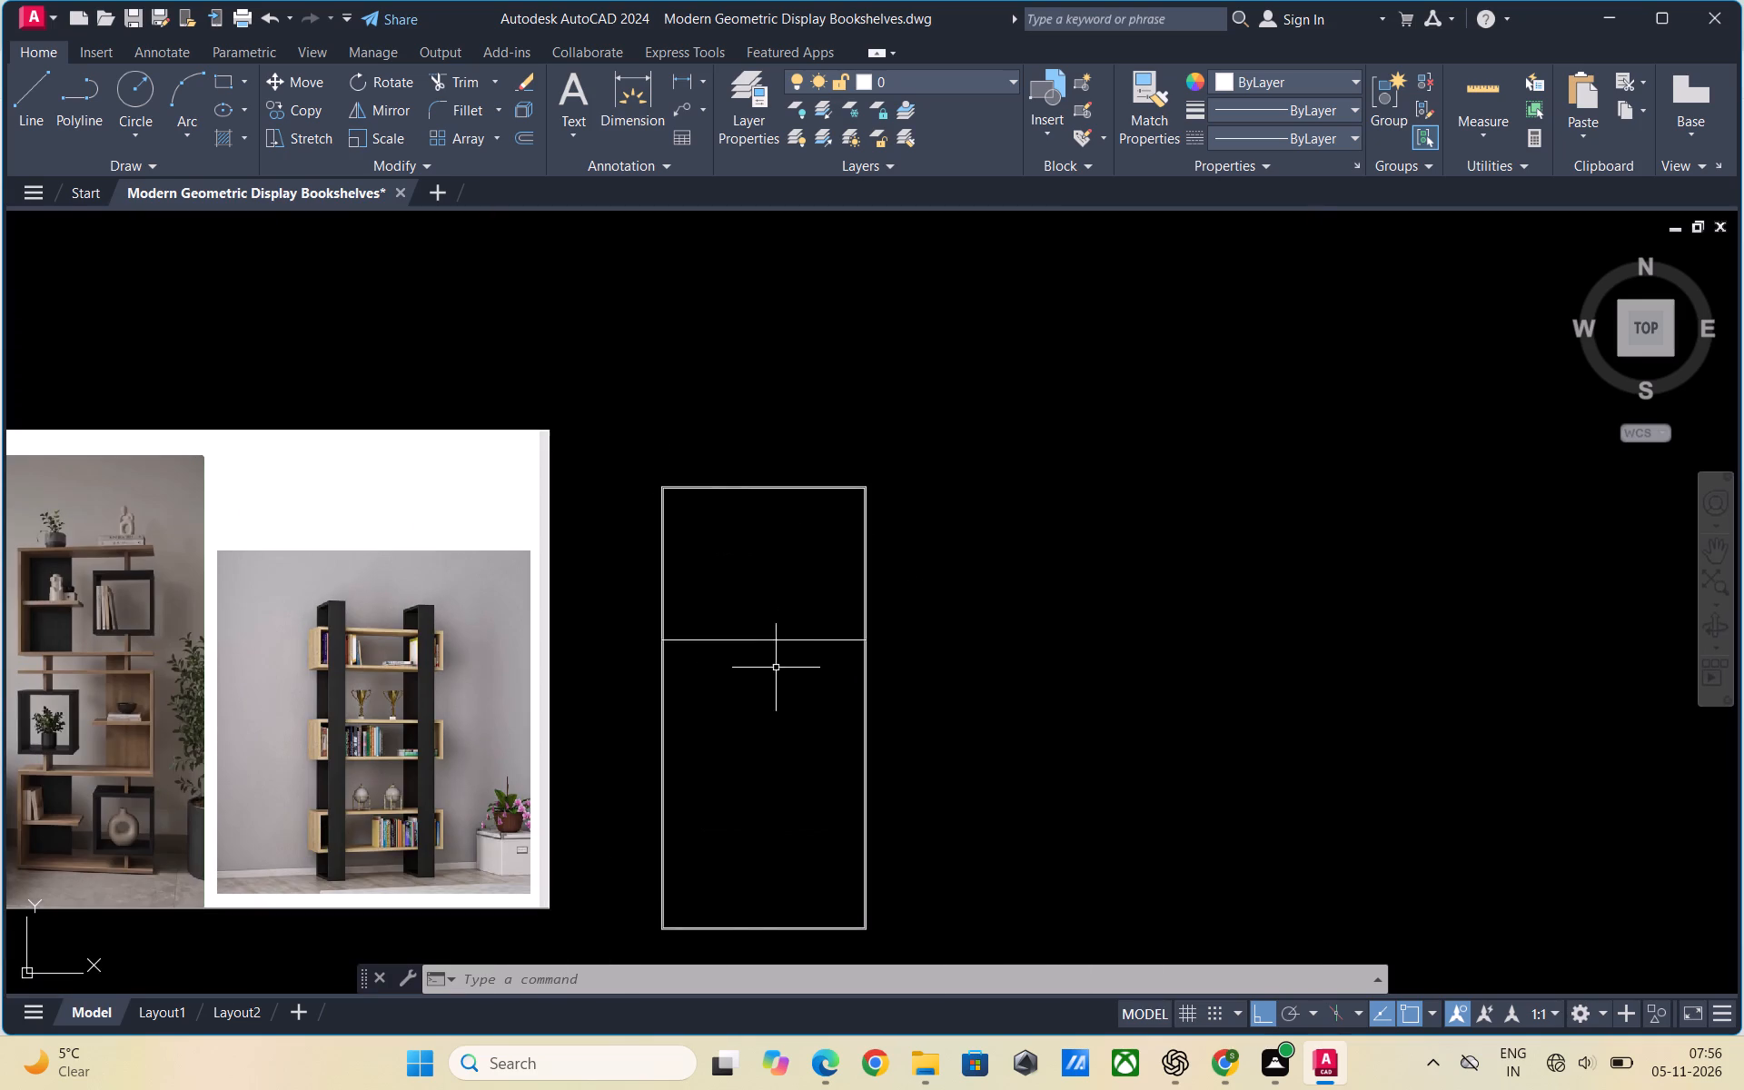
# Offset the horizontal divider line 0.5" downward to give the shelf board its thickness.
pyautogui.press('0')
pyautogui.press('Escape')
pyautogui.press('Escape')
pyautogui.press('o')
pyautogui.press('Return')
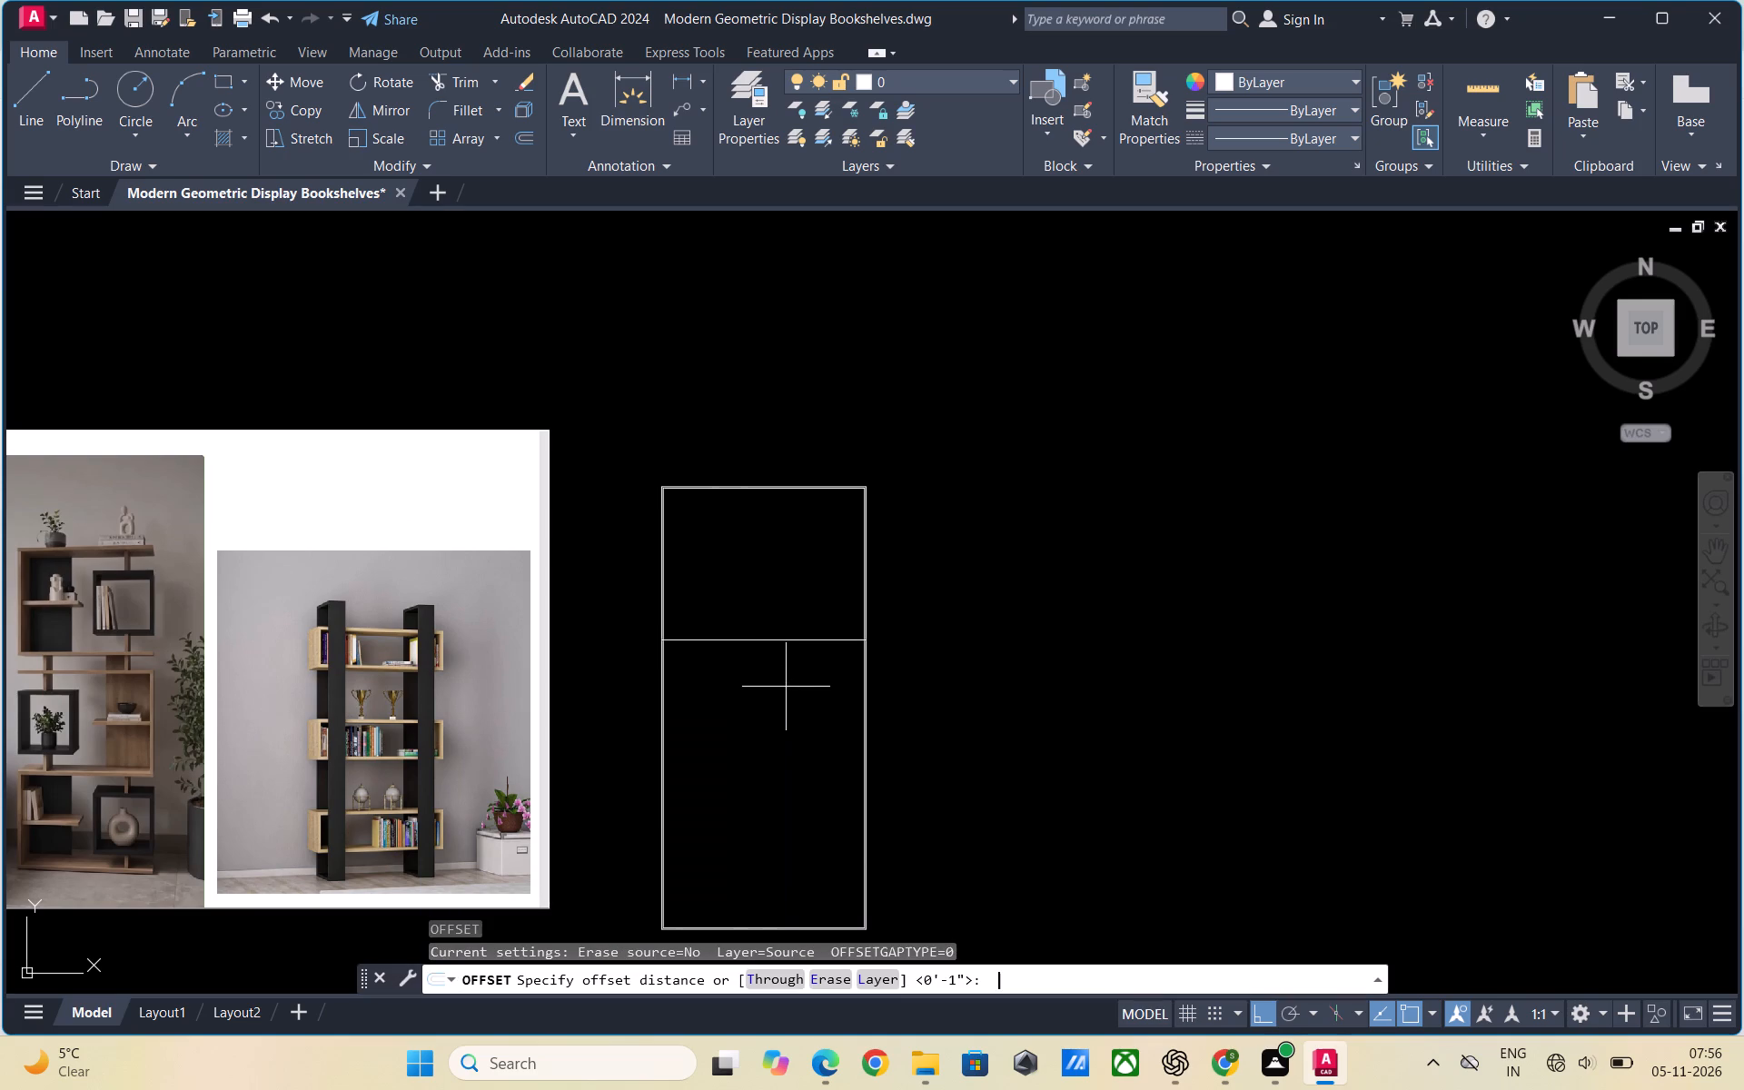
pyautogui.write('0.5')
pyautogui.hotkey('shift', '"')
pyautogui.press('Return')
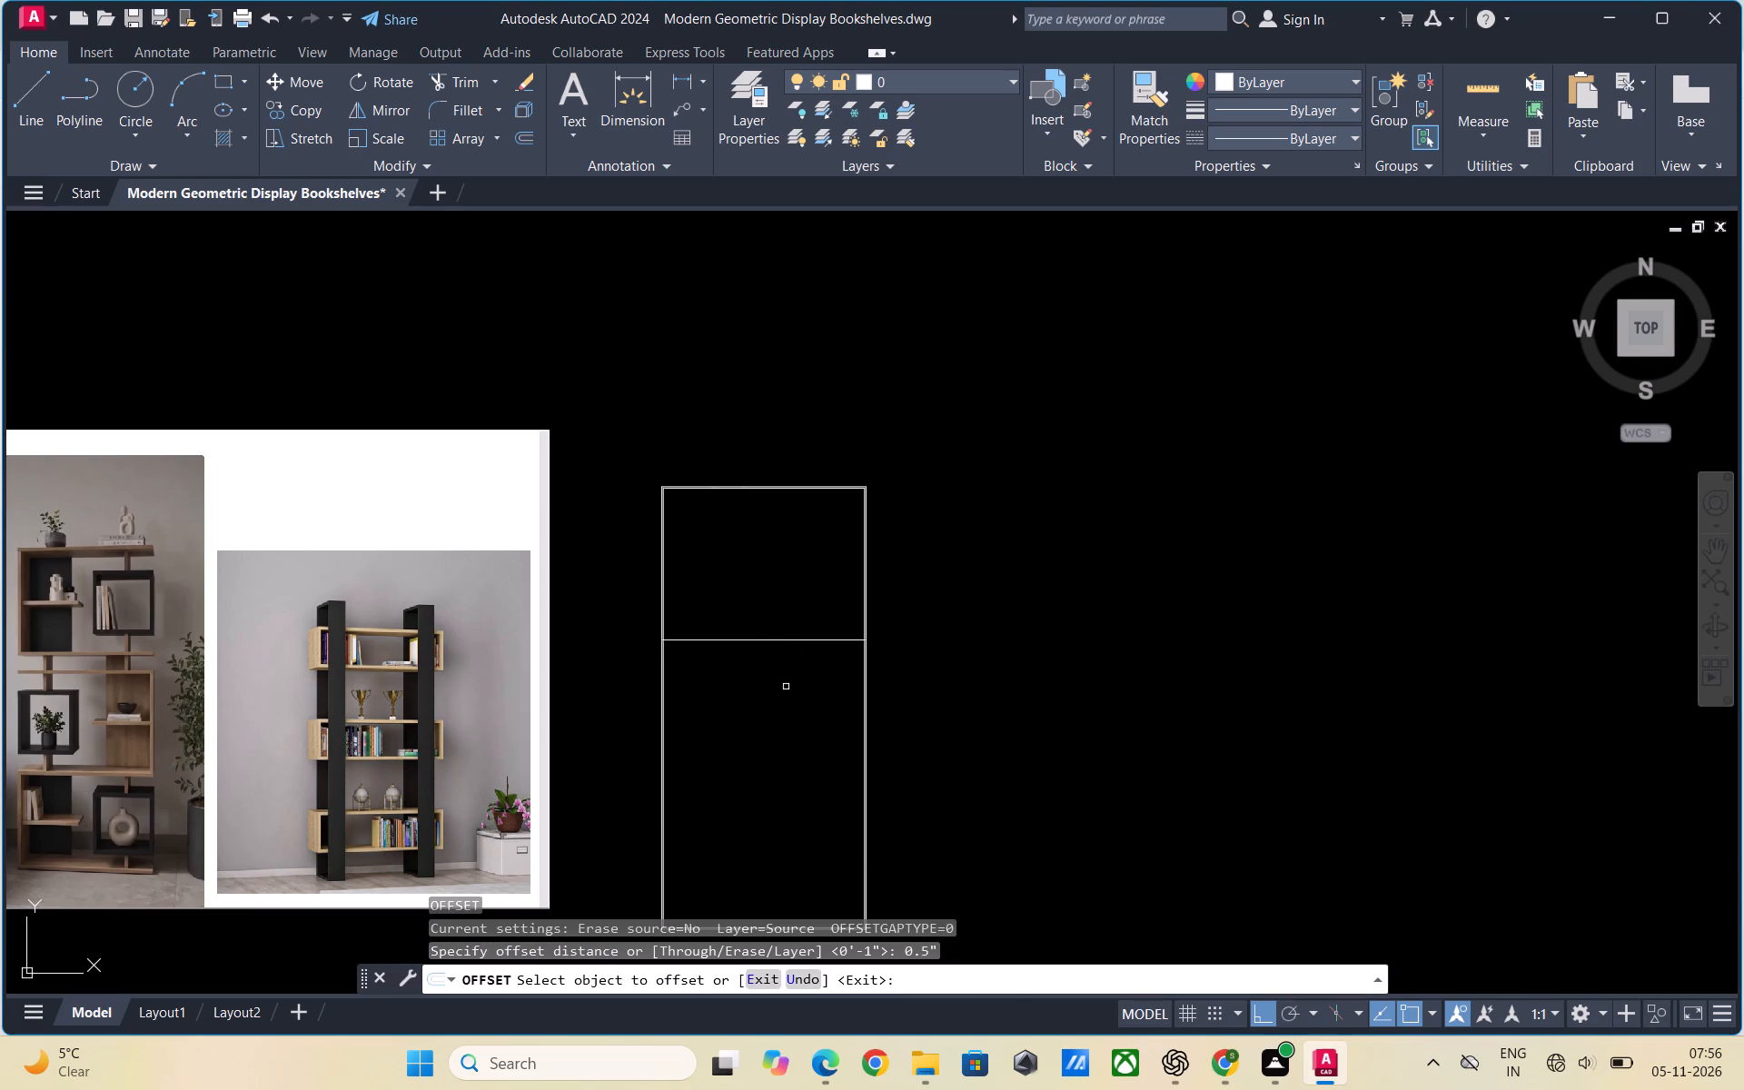
pyautogui.click(759, 639)
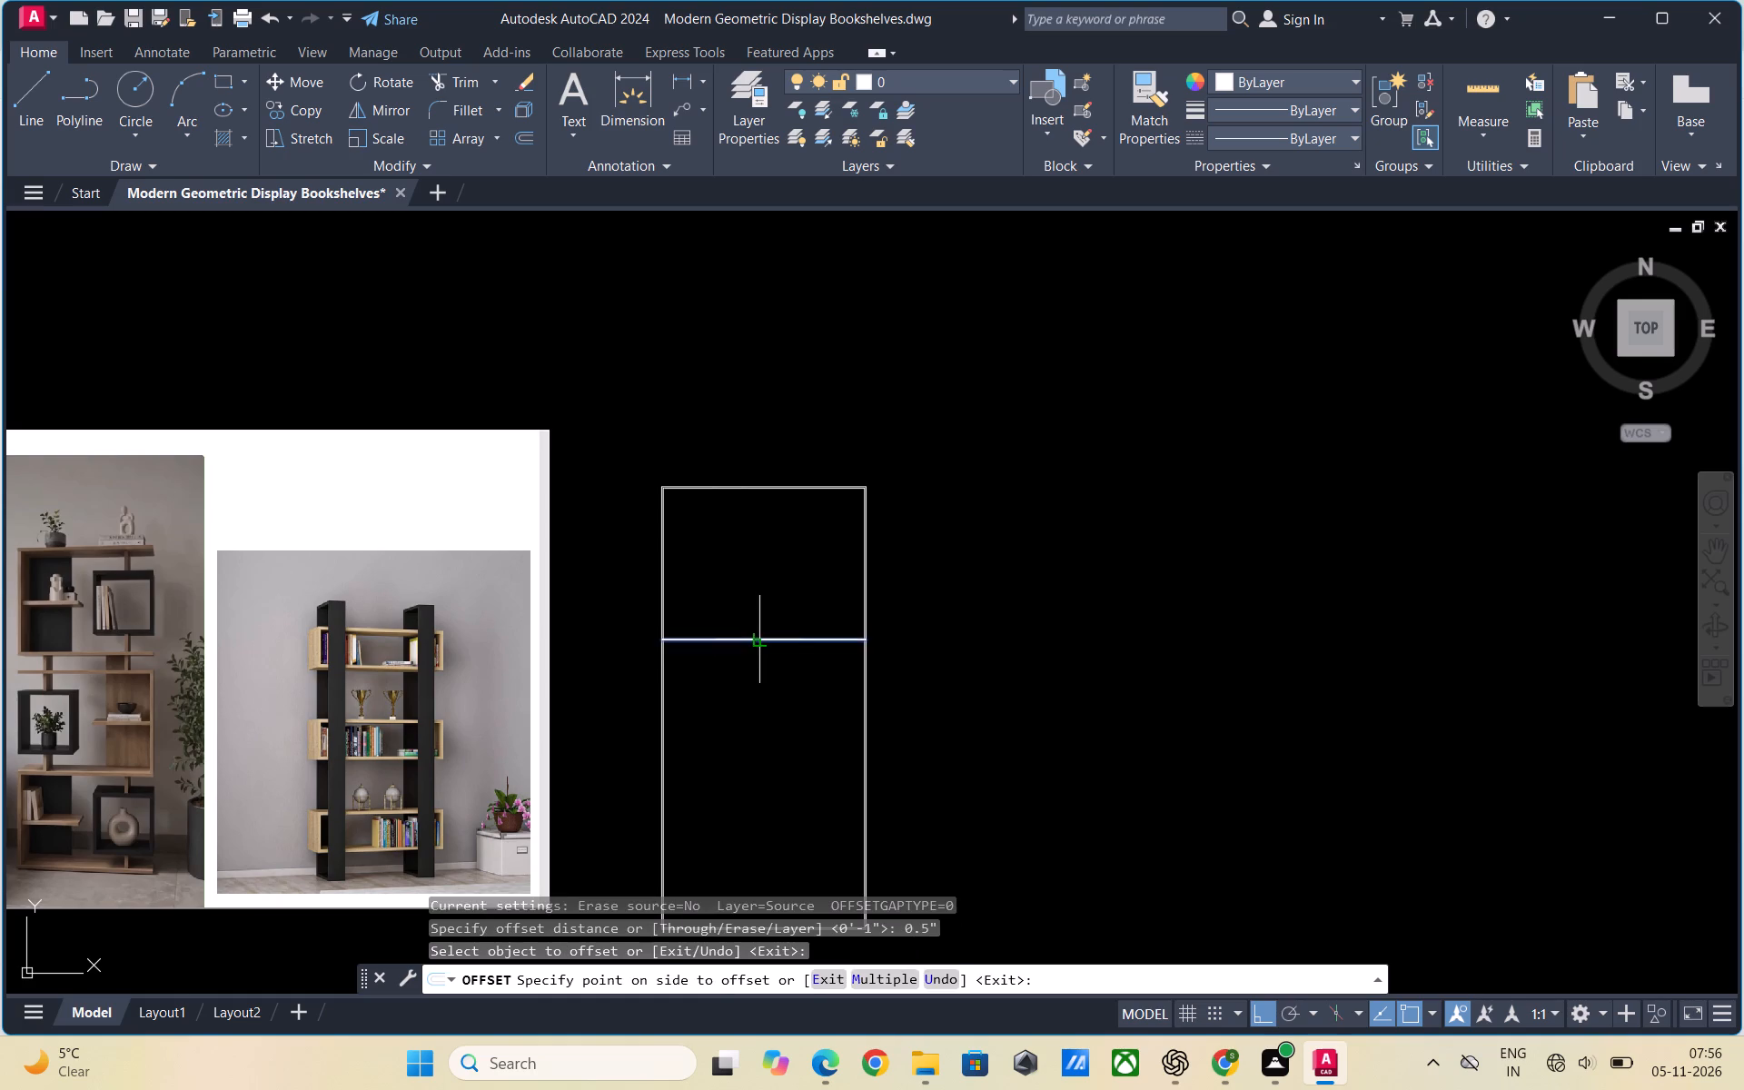
pyautogui.click(759, 674)
# Inspect the doubled shelf line and the frame's upper corner, comparing the layout with the reference photos.
pyautogui.scroll(2, 746, 631)
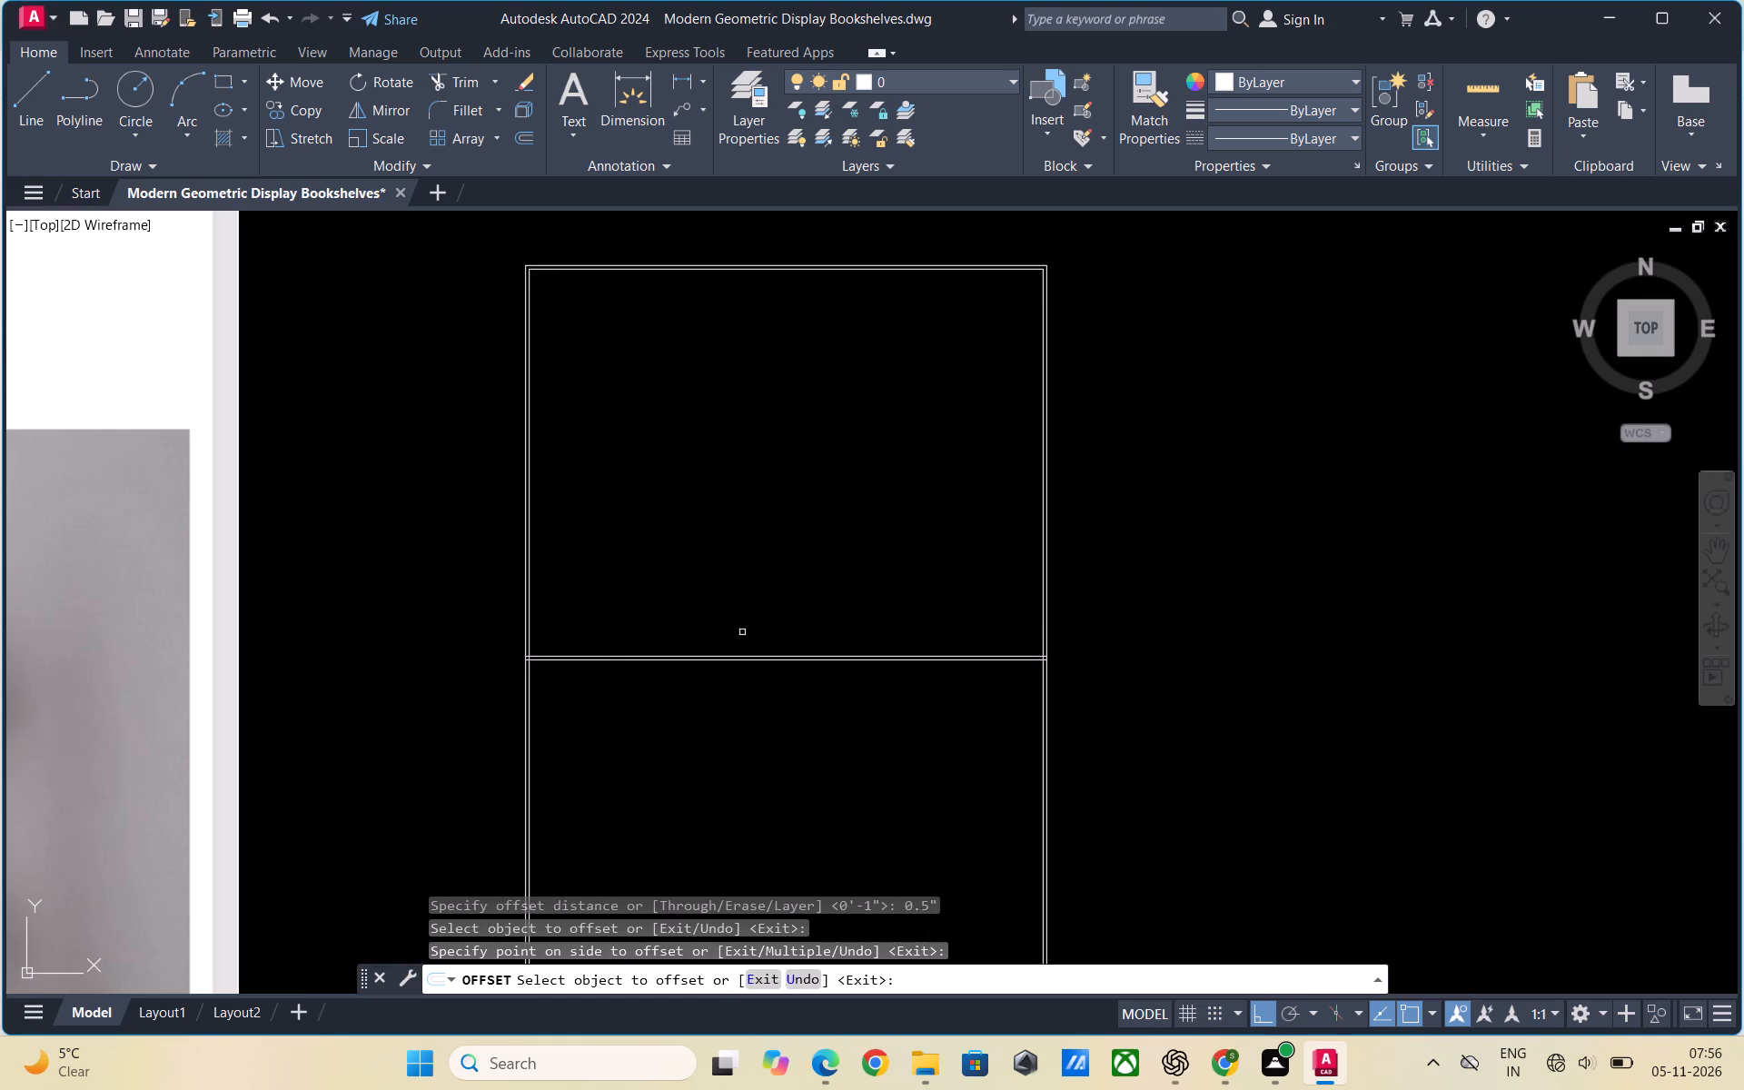
pyautogui.scroll(-1, 742, 632)
pyautogui.scroll(5, 918, 497)
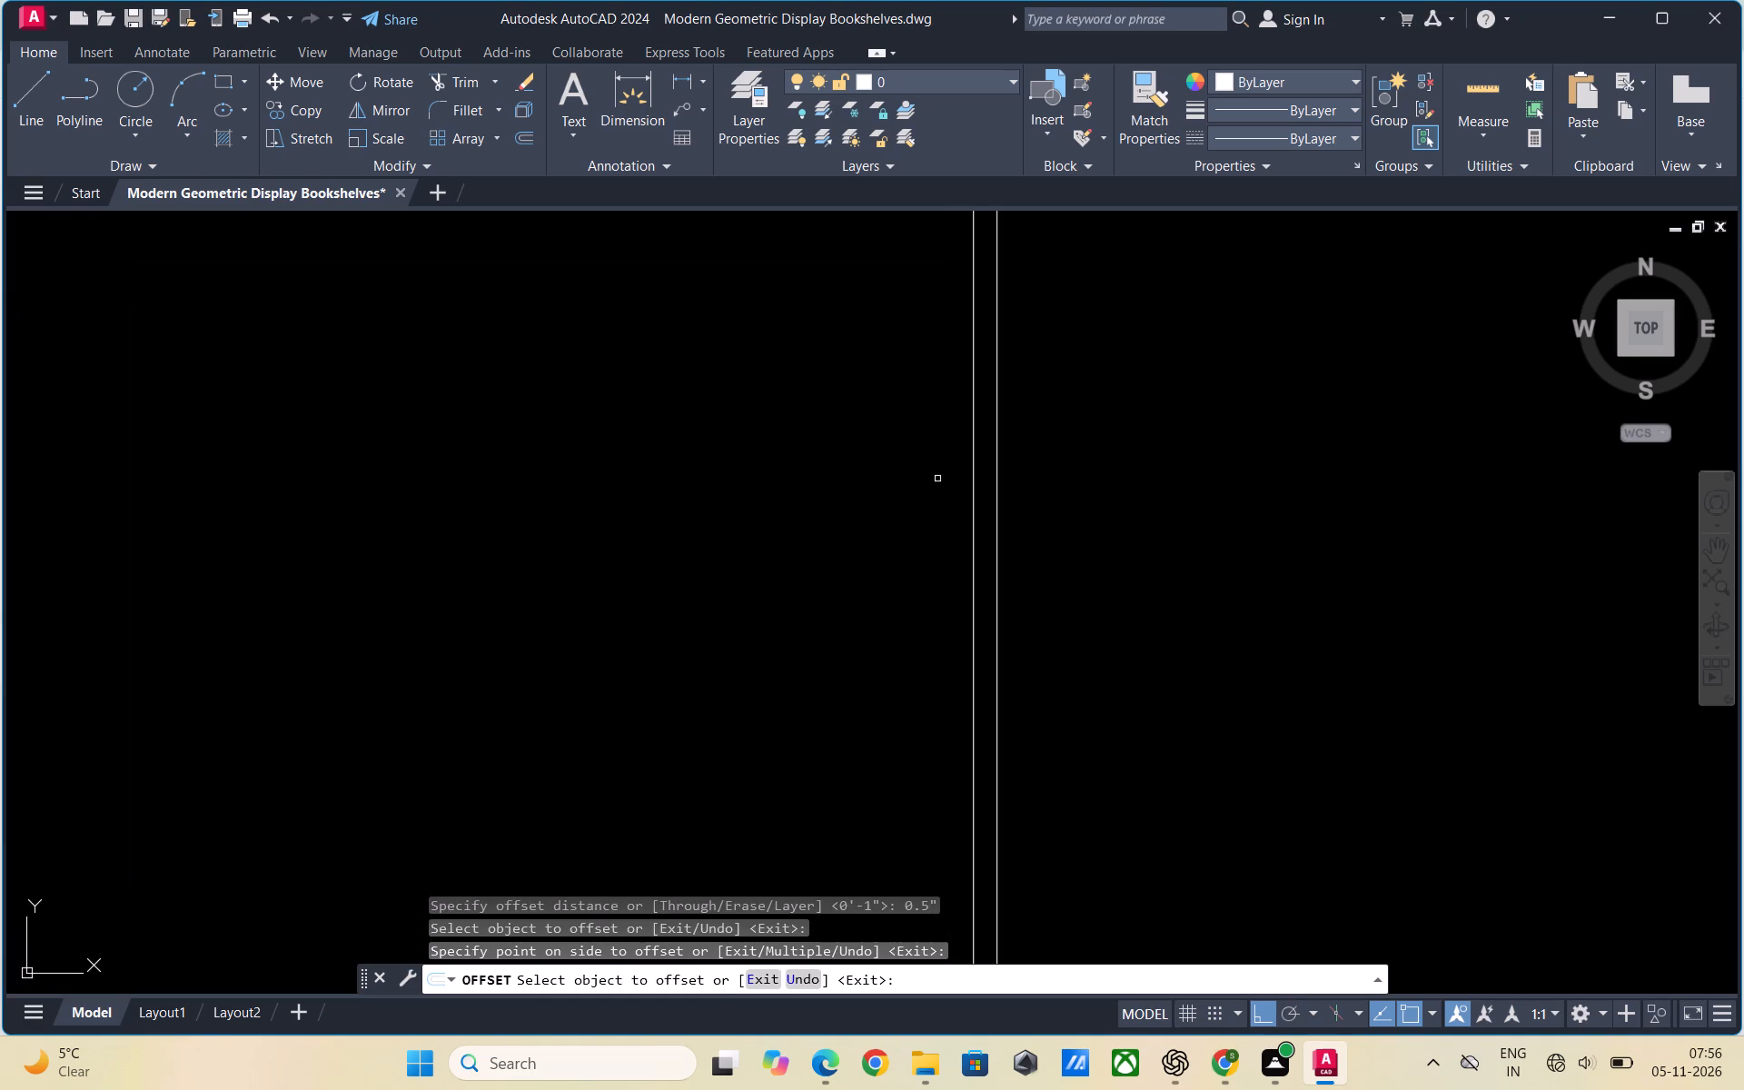
pyautogui.scroll(-2, 935, 479)
pyautogui.scroll(-1, 986, 686)
pyautogui.scroll(4, 951, 317)
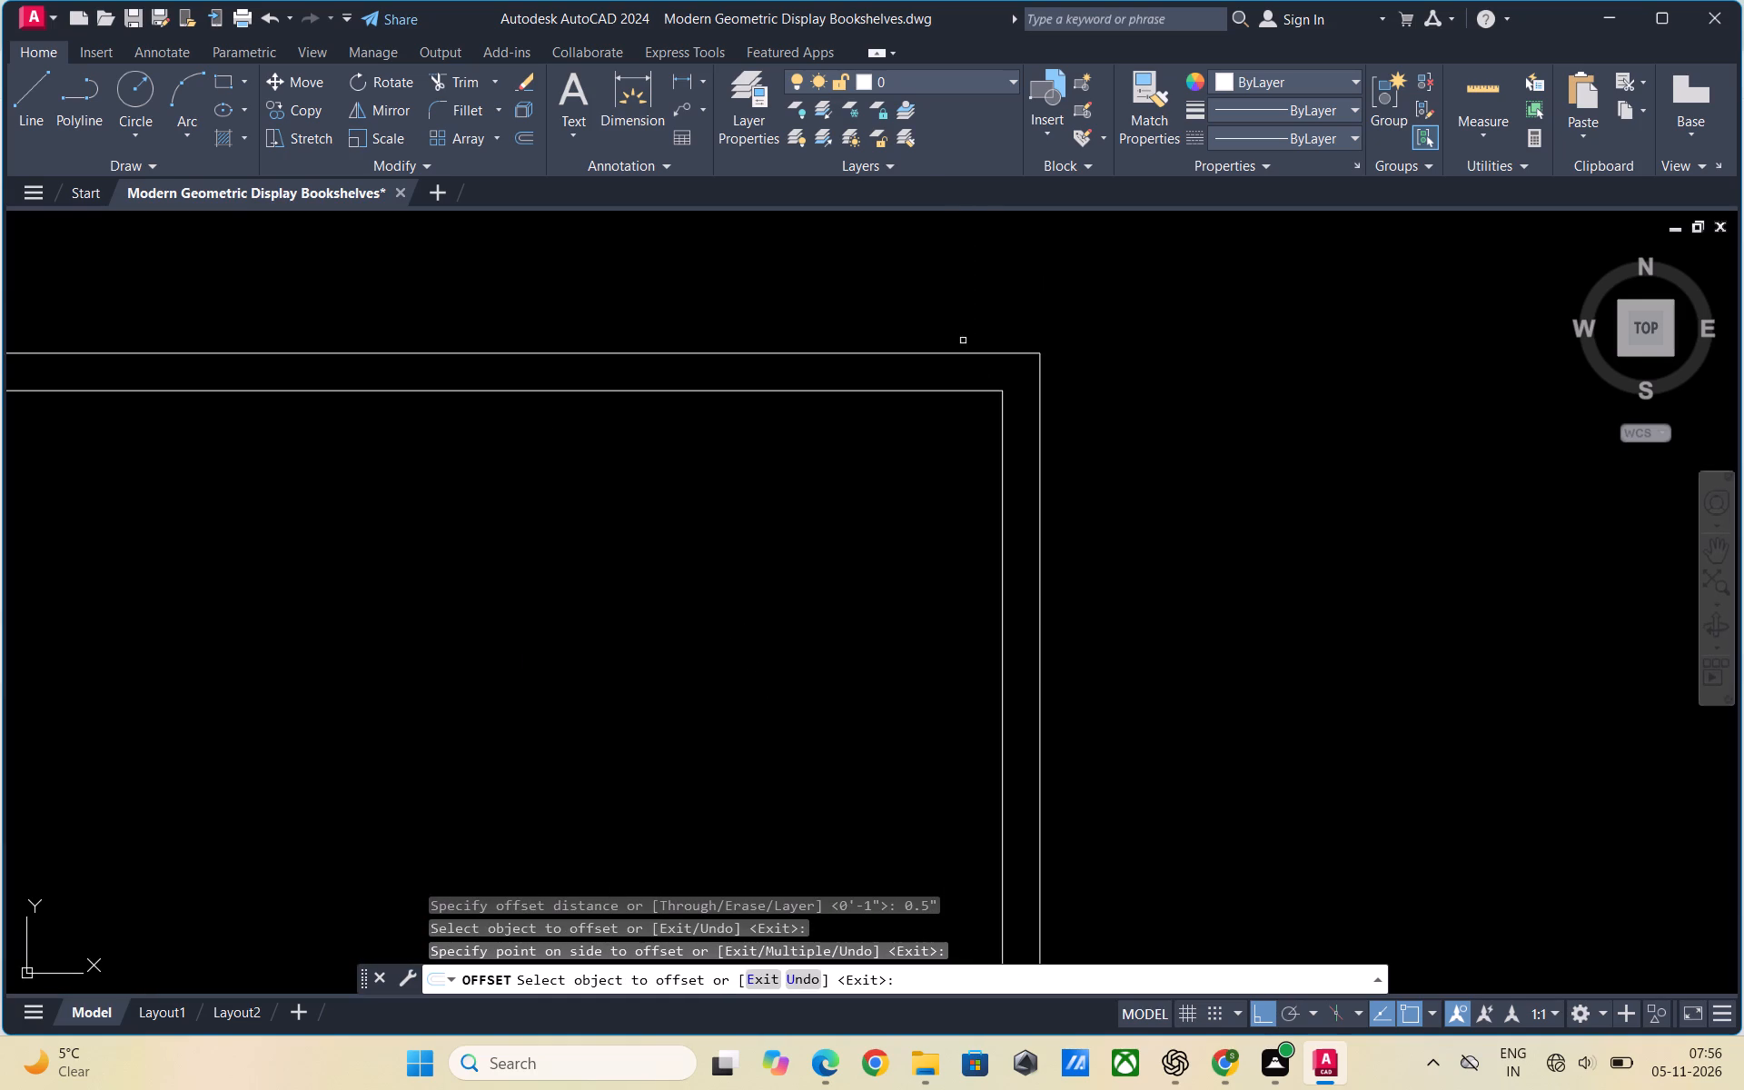
pyautogui.scroll(-4, 1135, 353)
pyautogui.scroll(-1, 1072, 401)
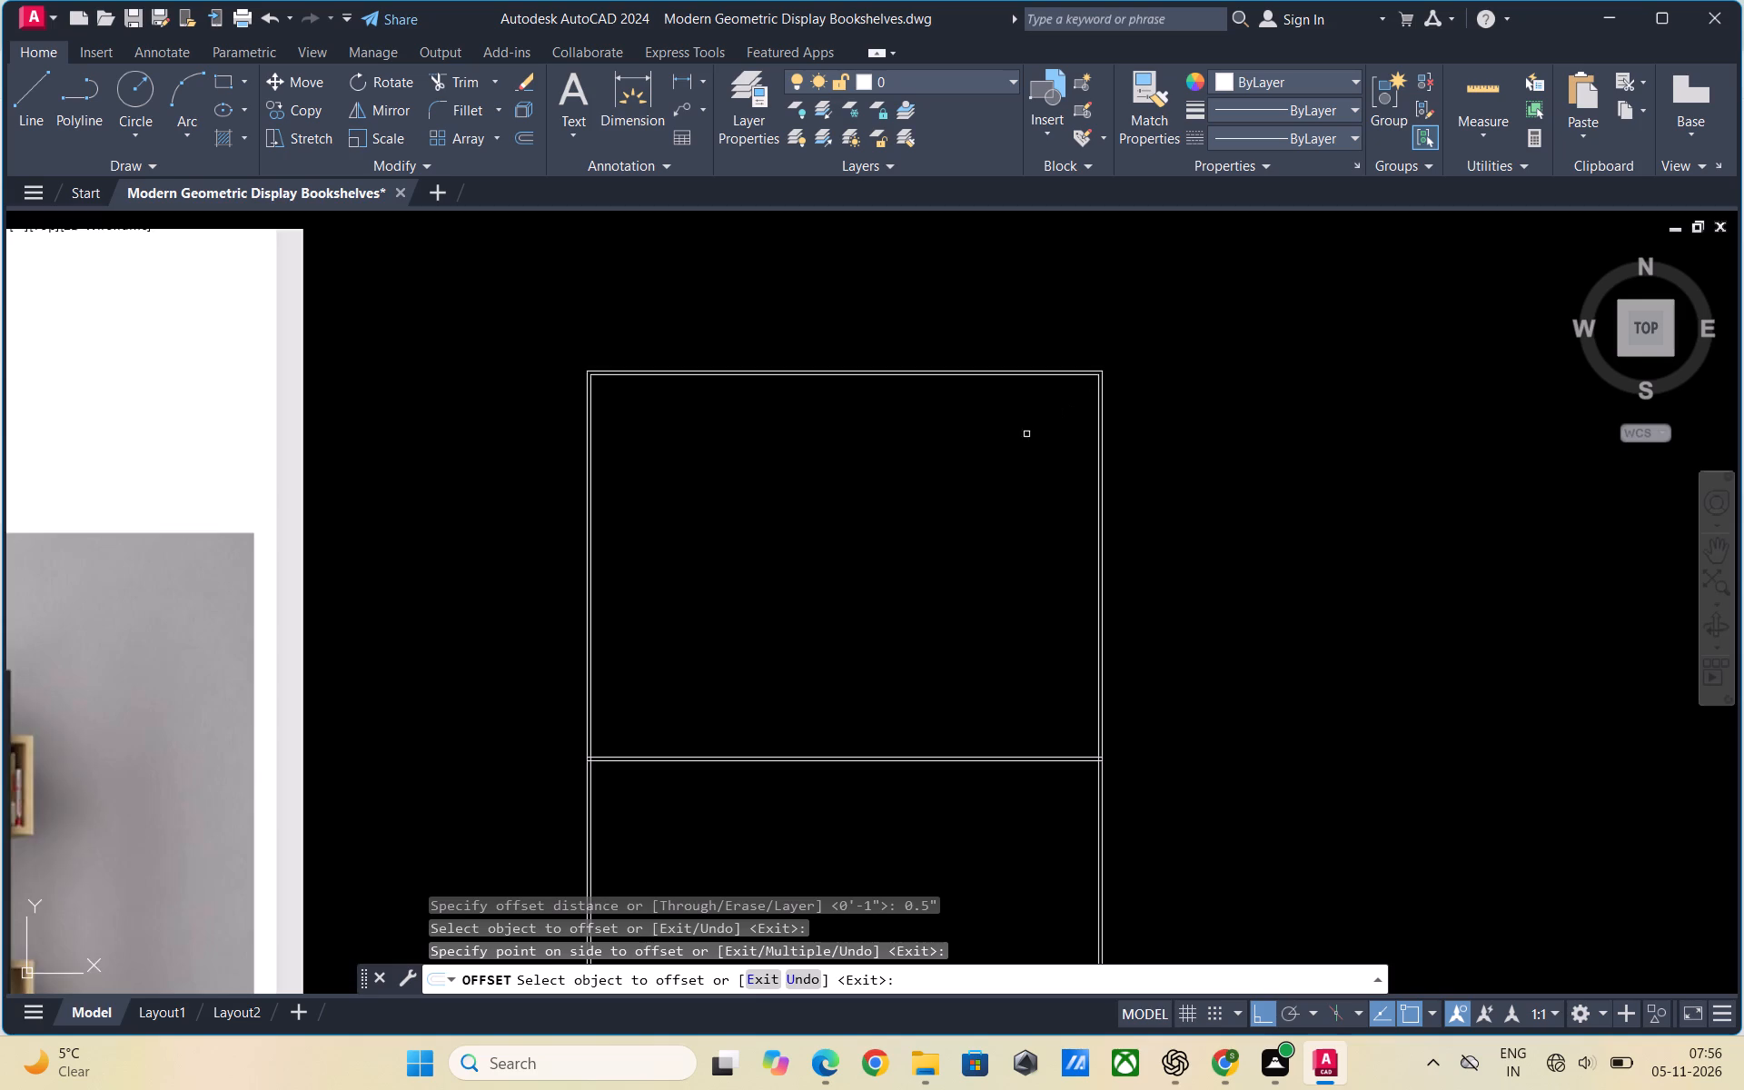
pyautogui.scroll(-1, 977, 446)
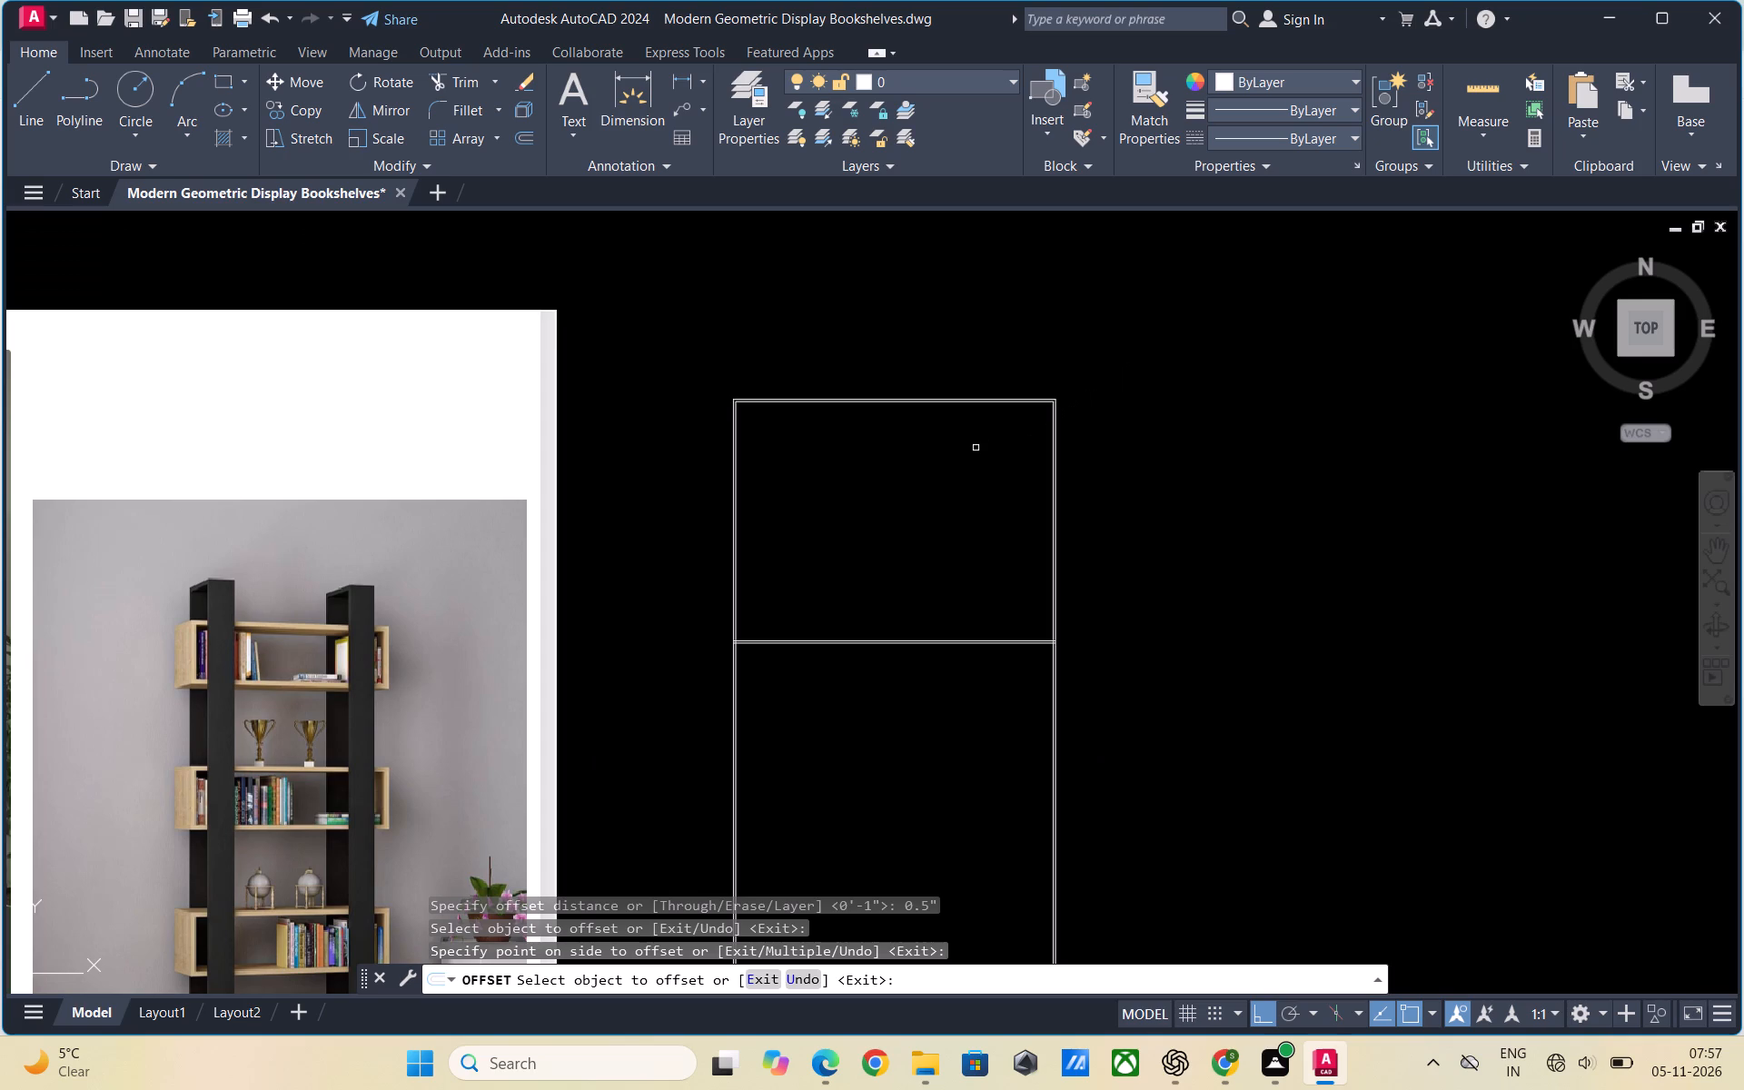
pyautogui.scroll(-1, 890, 505)
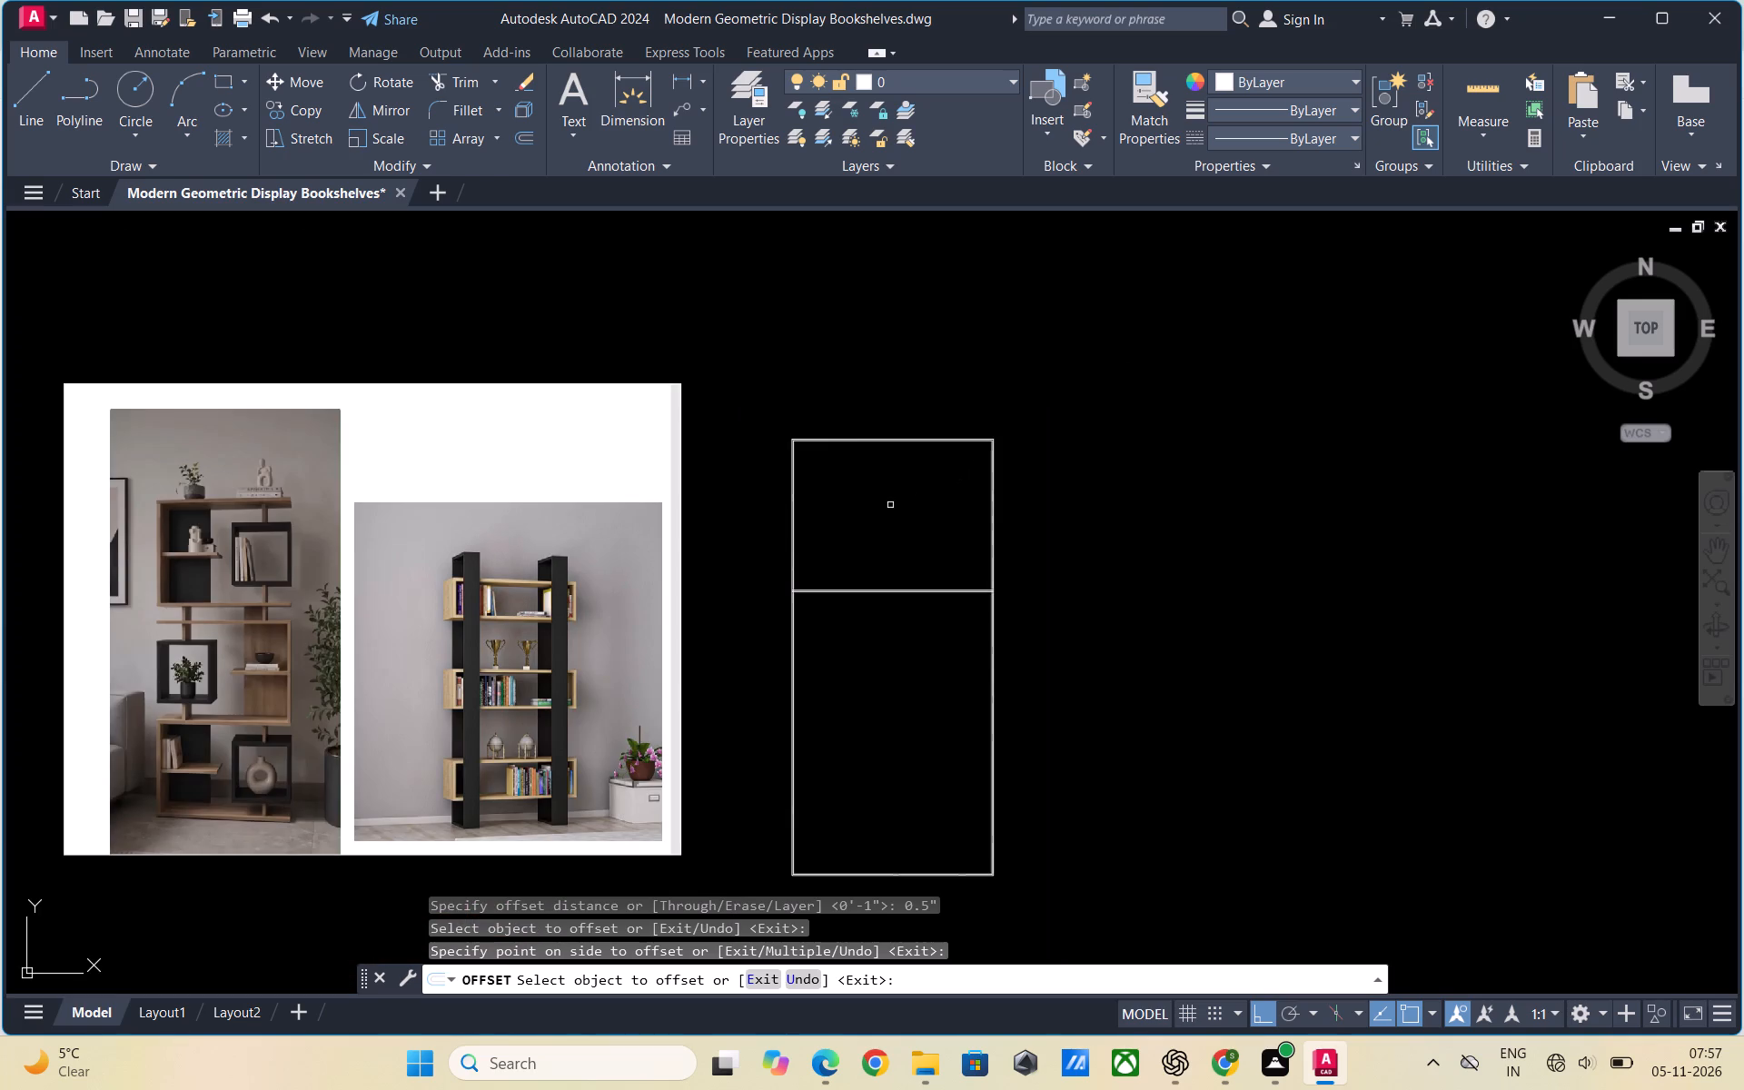
pyautogui.press('Escape')
# Save the bookshelf drawing.
pyautogui.hotkey('ctrl', 's')
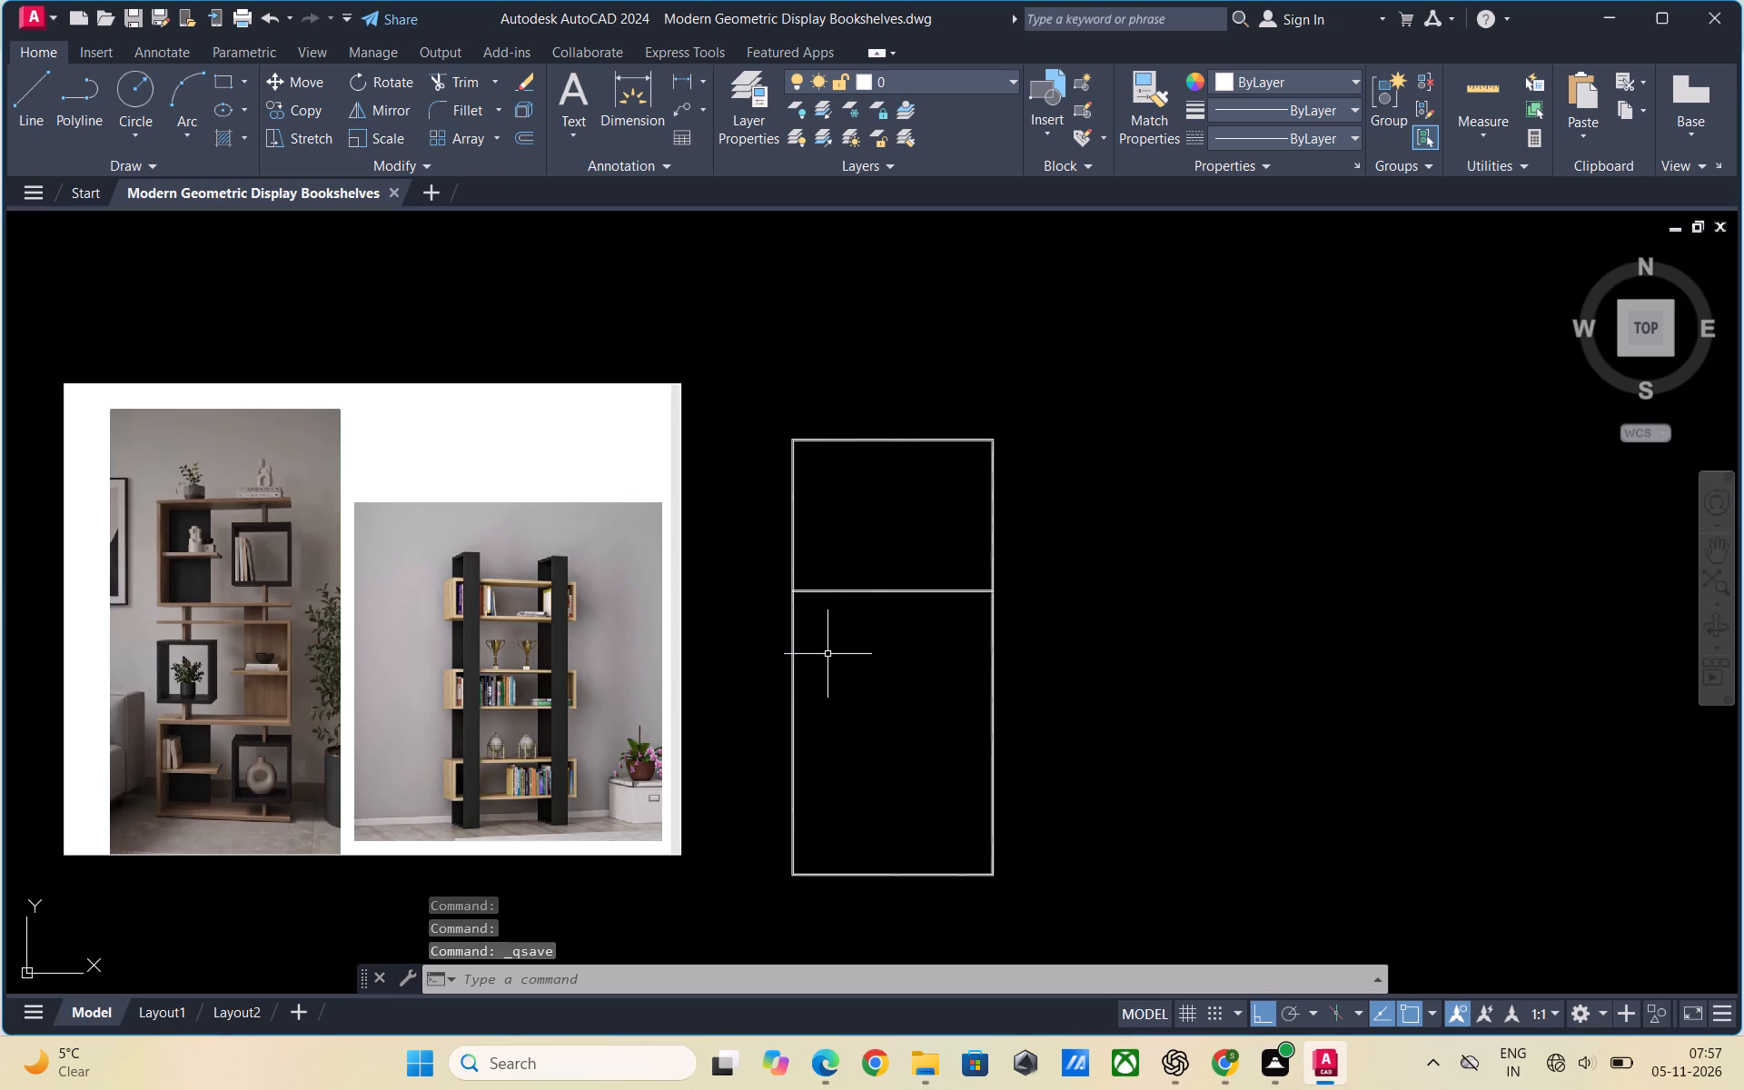
# Offset the lower line of the shelf board 5" downward to start a second shelf board.
pyautogui.press('o')
pyautogui.press('Return')
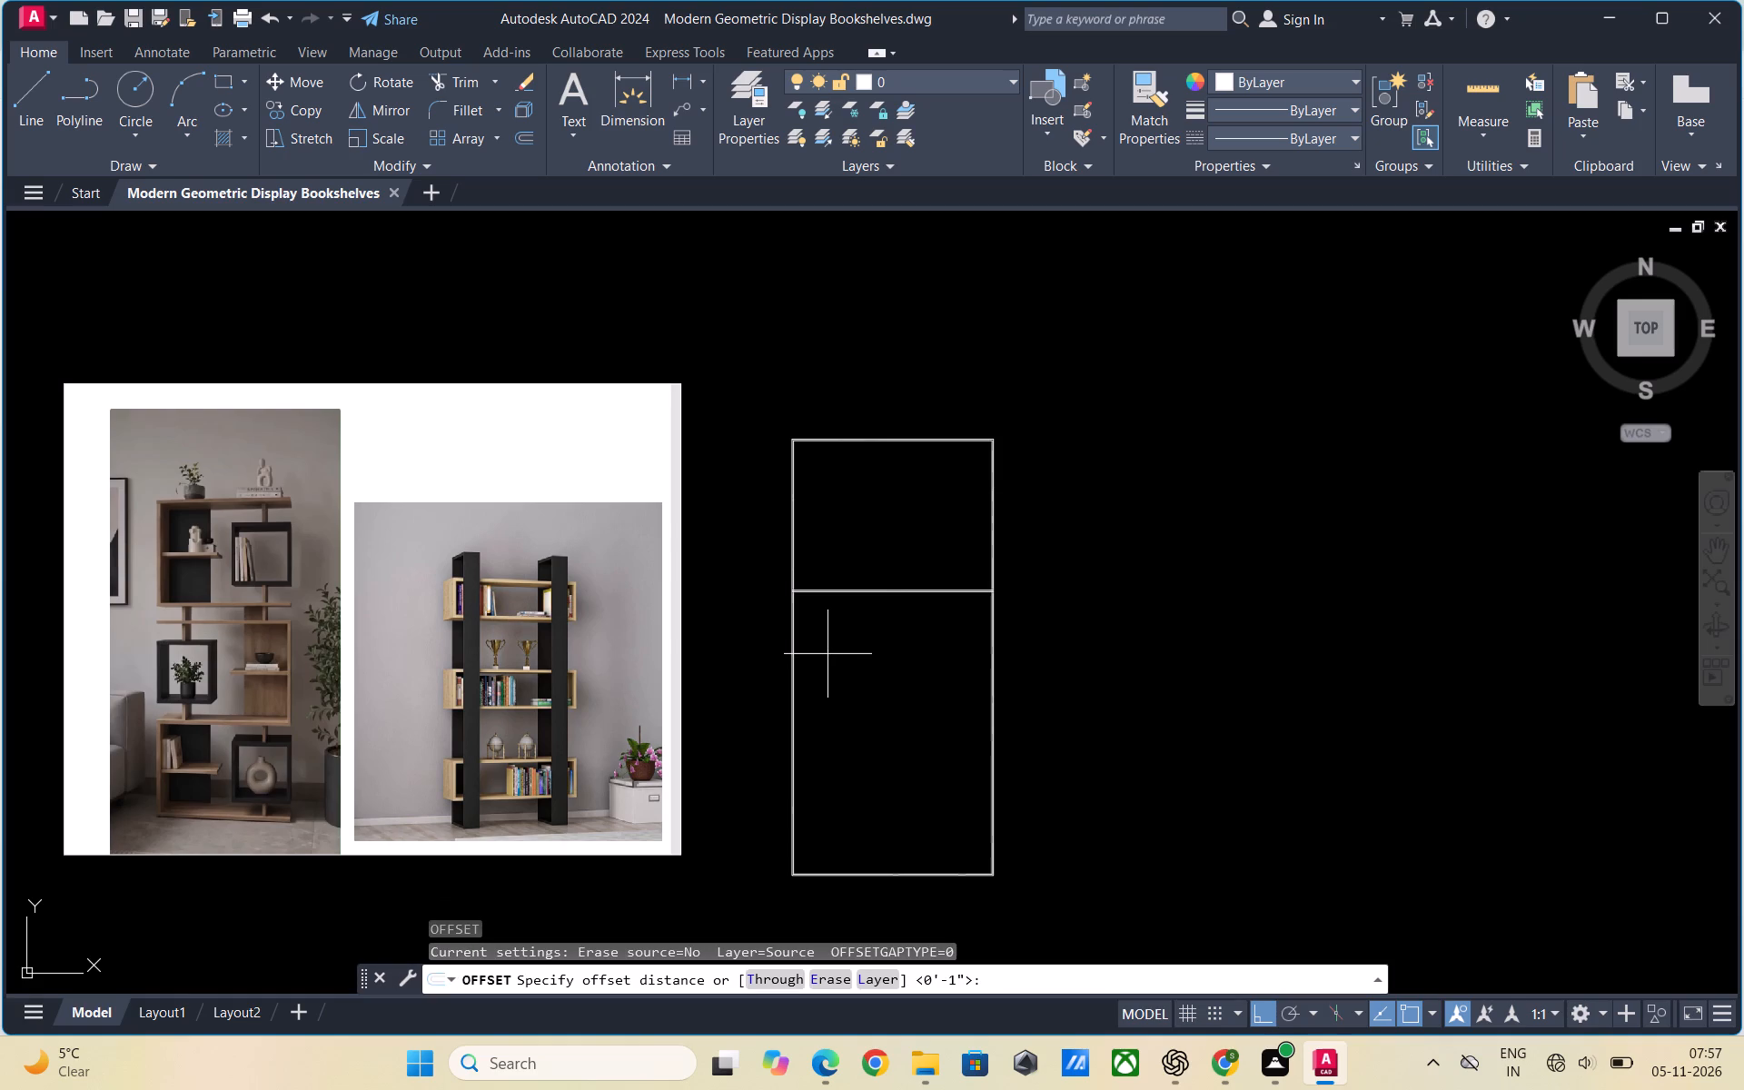
pyautogui.press('5')
pyautogui.hotkey('shift', '"')
pyautogui.press('Return')
pyautogui.scroll(2, 937, 561)
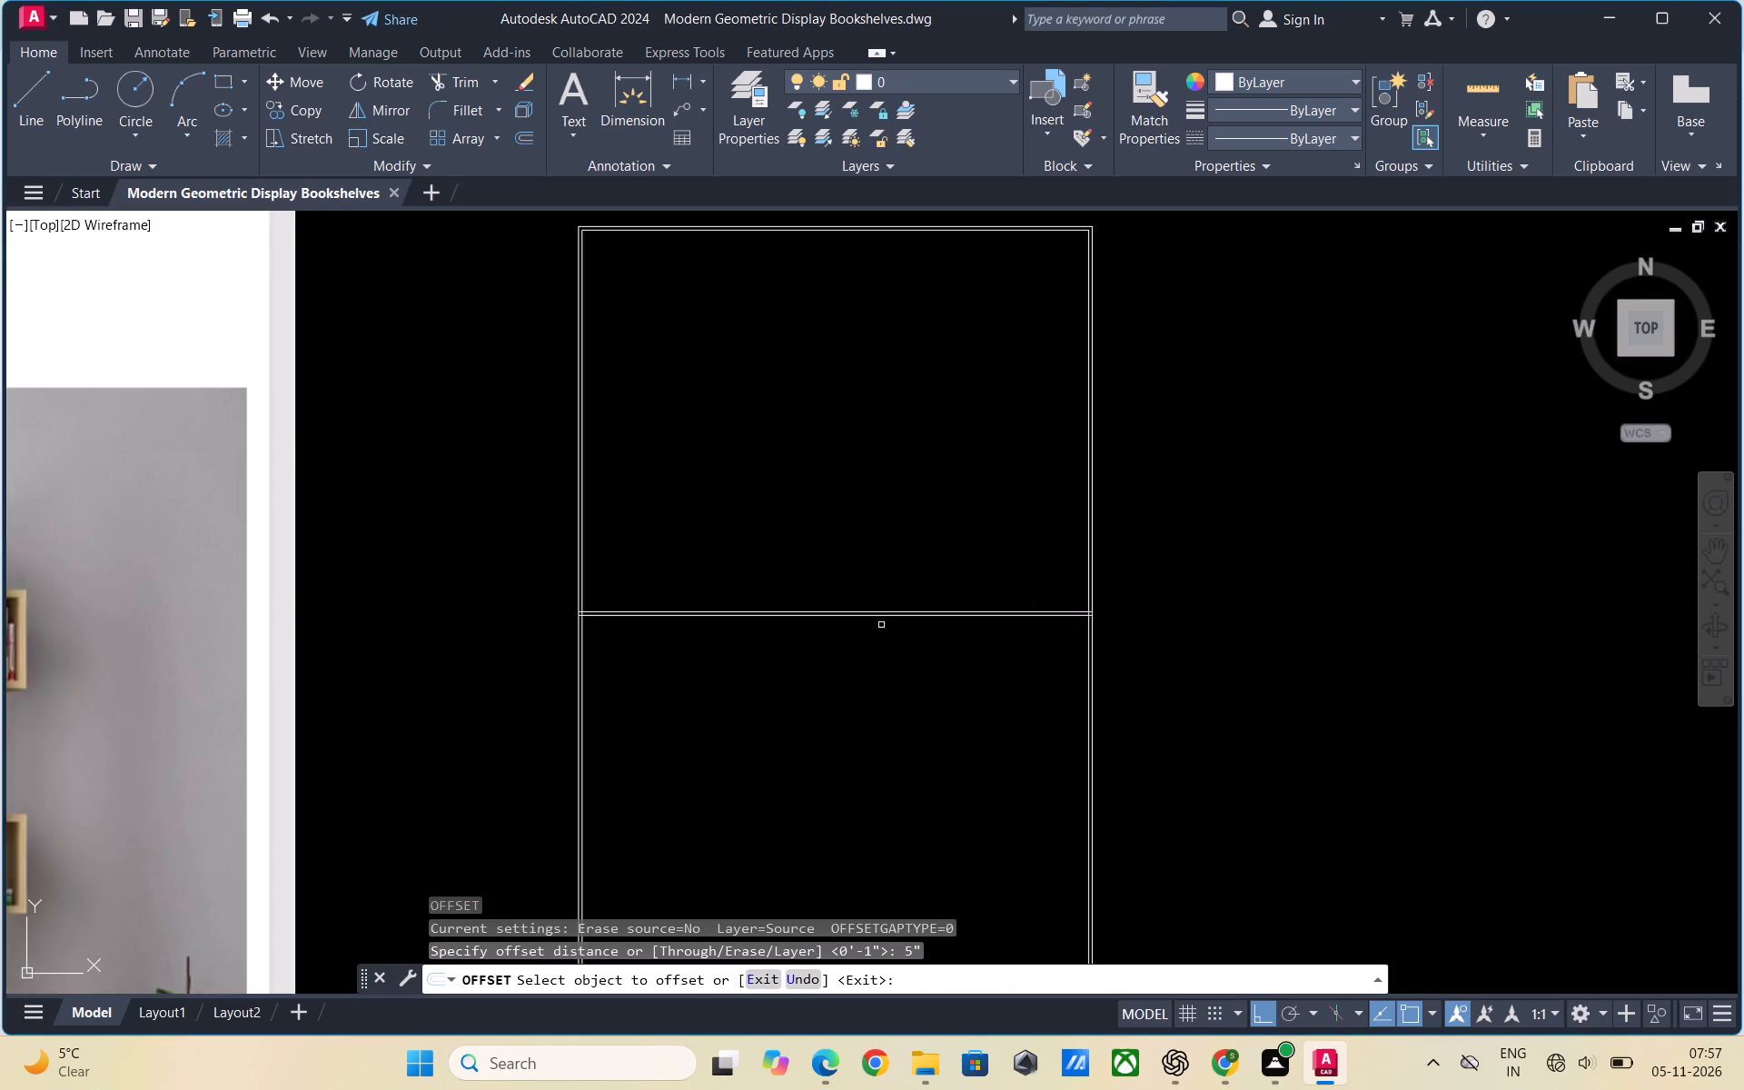
pyautogui.scroll(2, 844, 649)
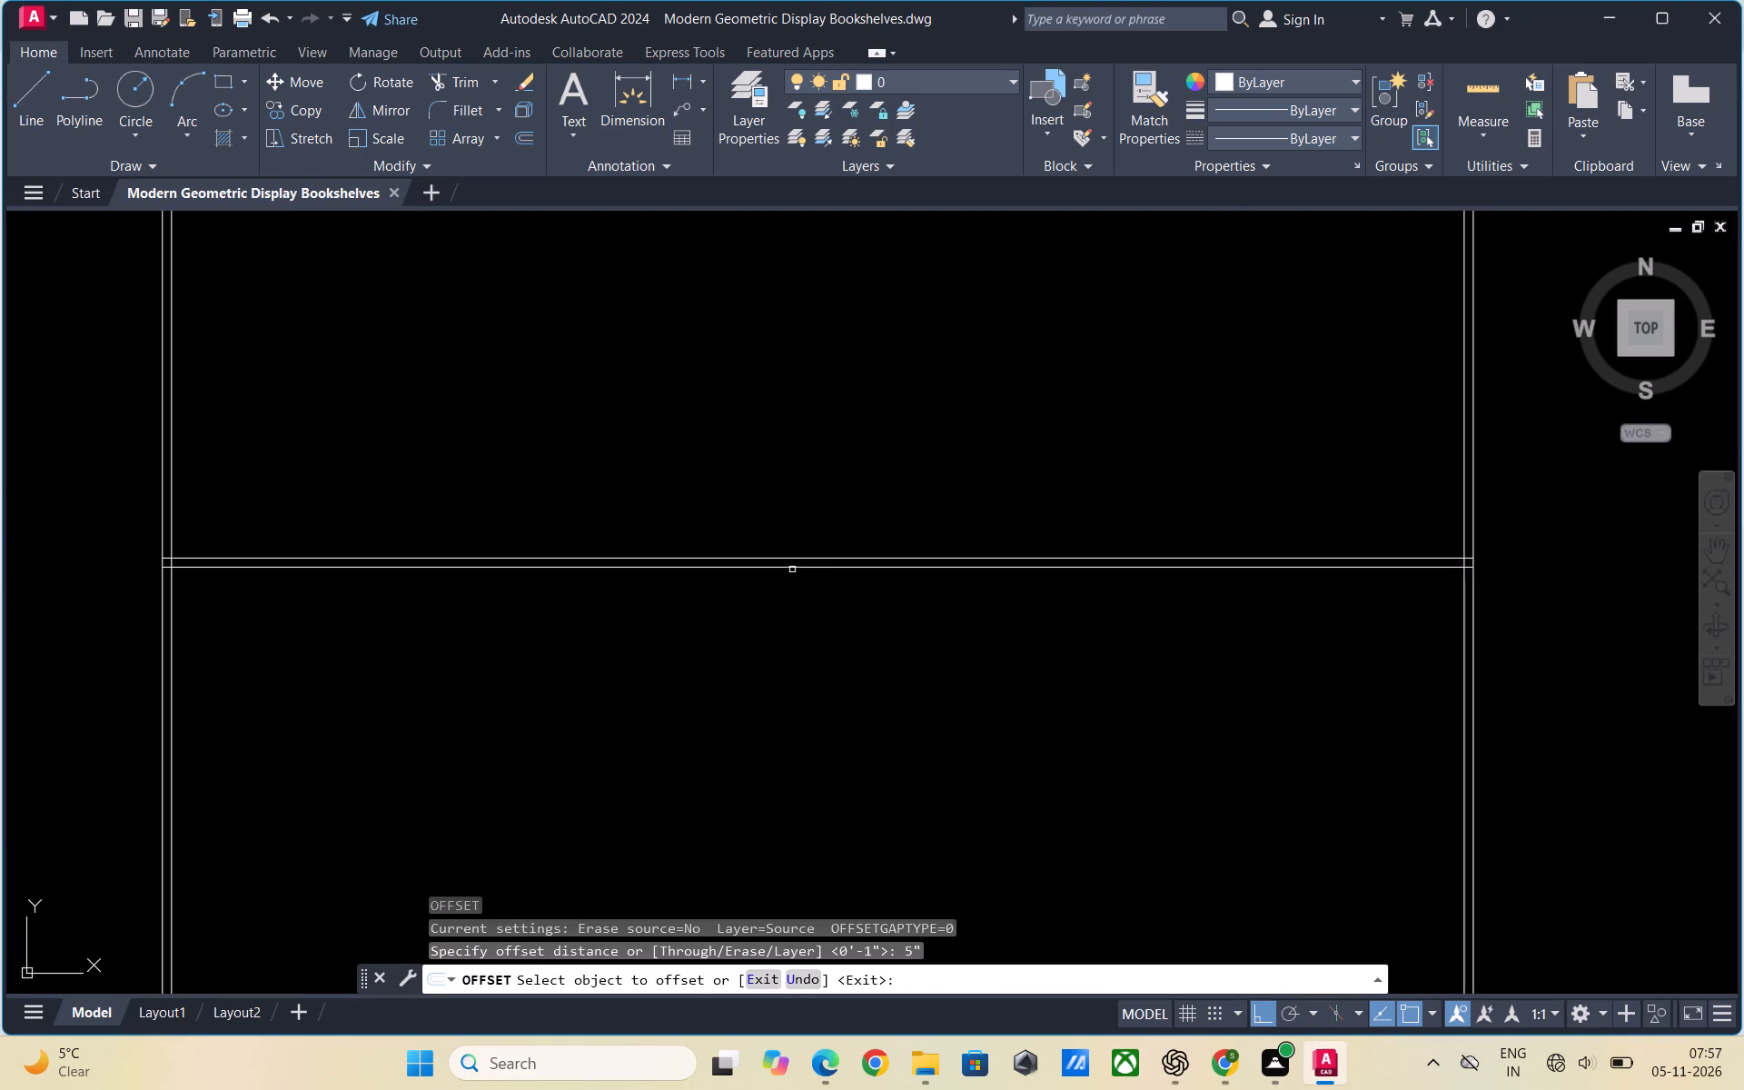
pyautogui.click(788, 568)
pyautogui.click(819, 696)
pyautogui.scroll(-2, 808, 628)
pyautogui.scroll(-1, 837, 698)
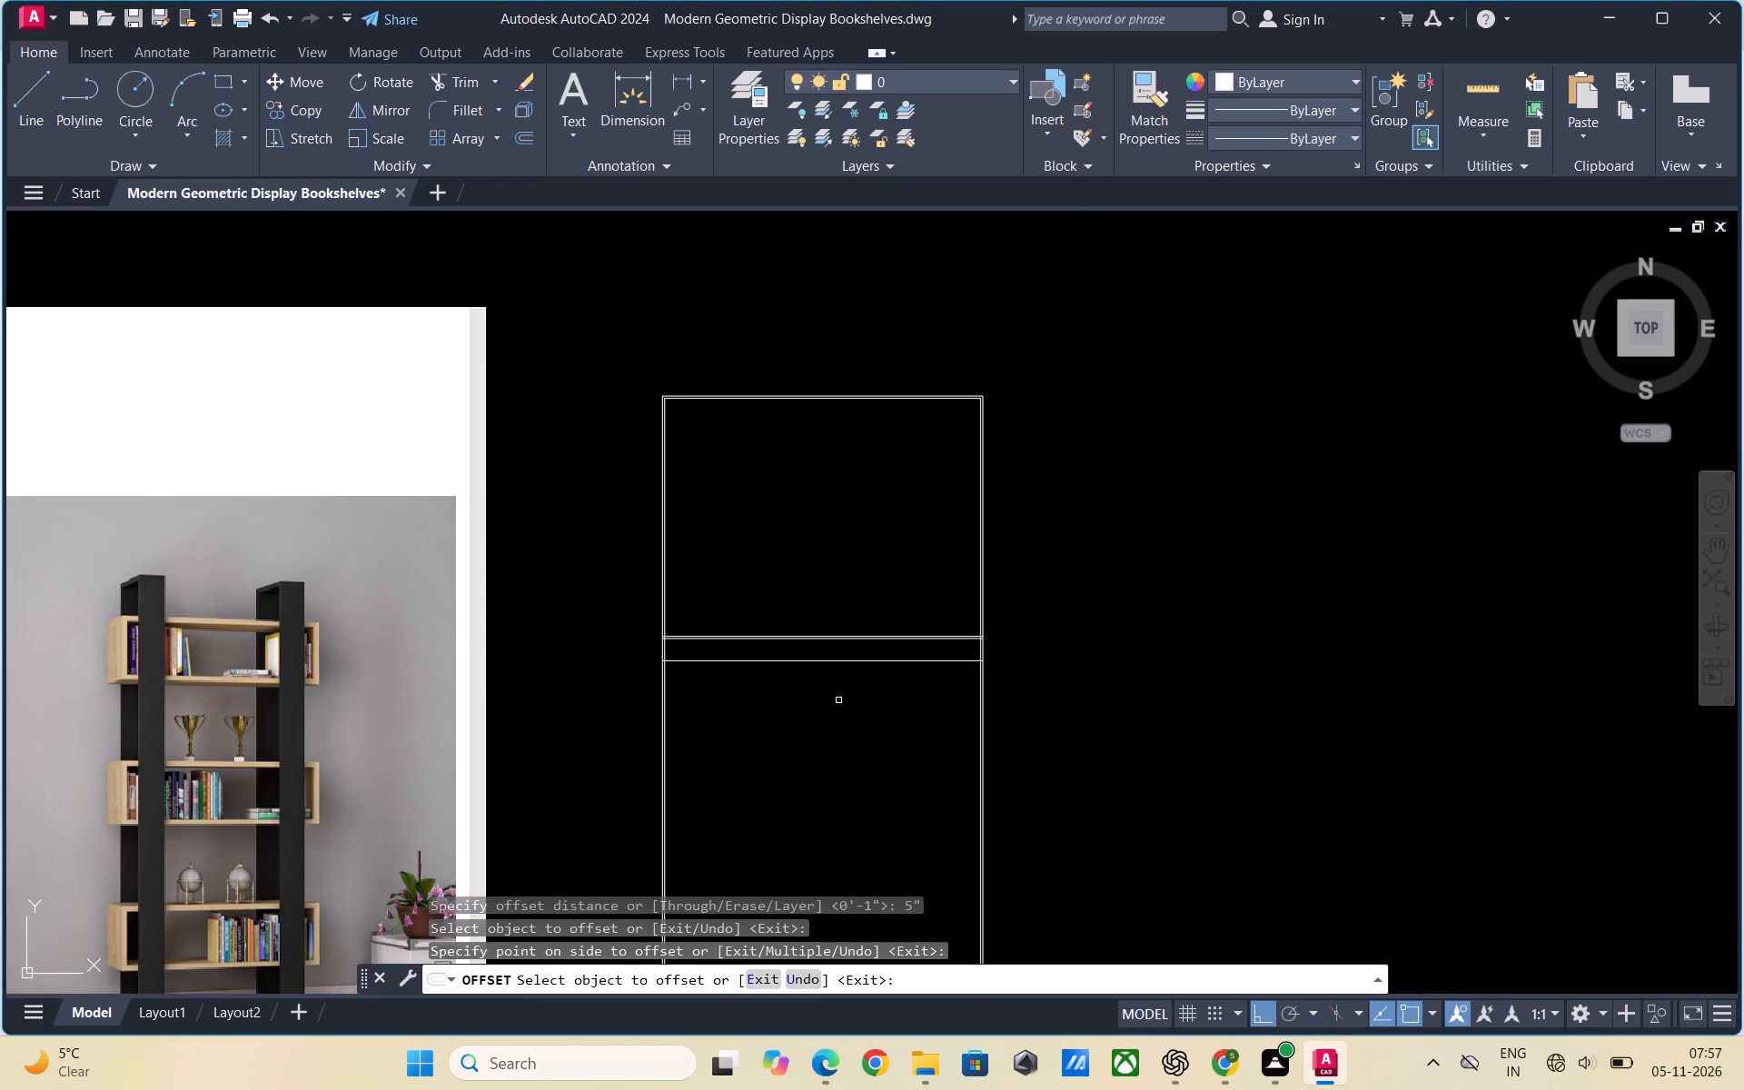
pyautogui.scroll(-1, 849, 720)
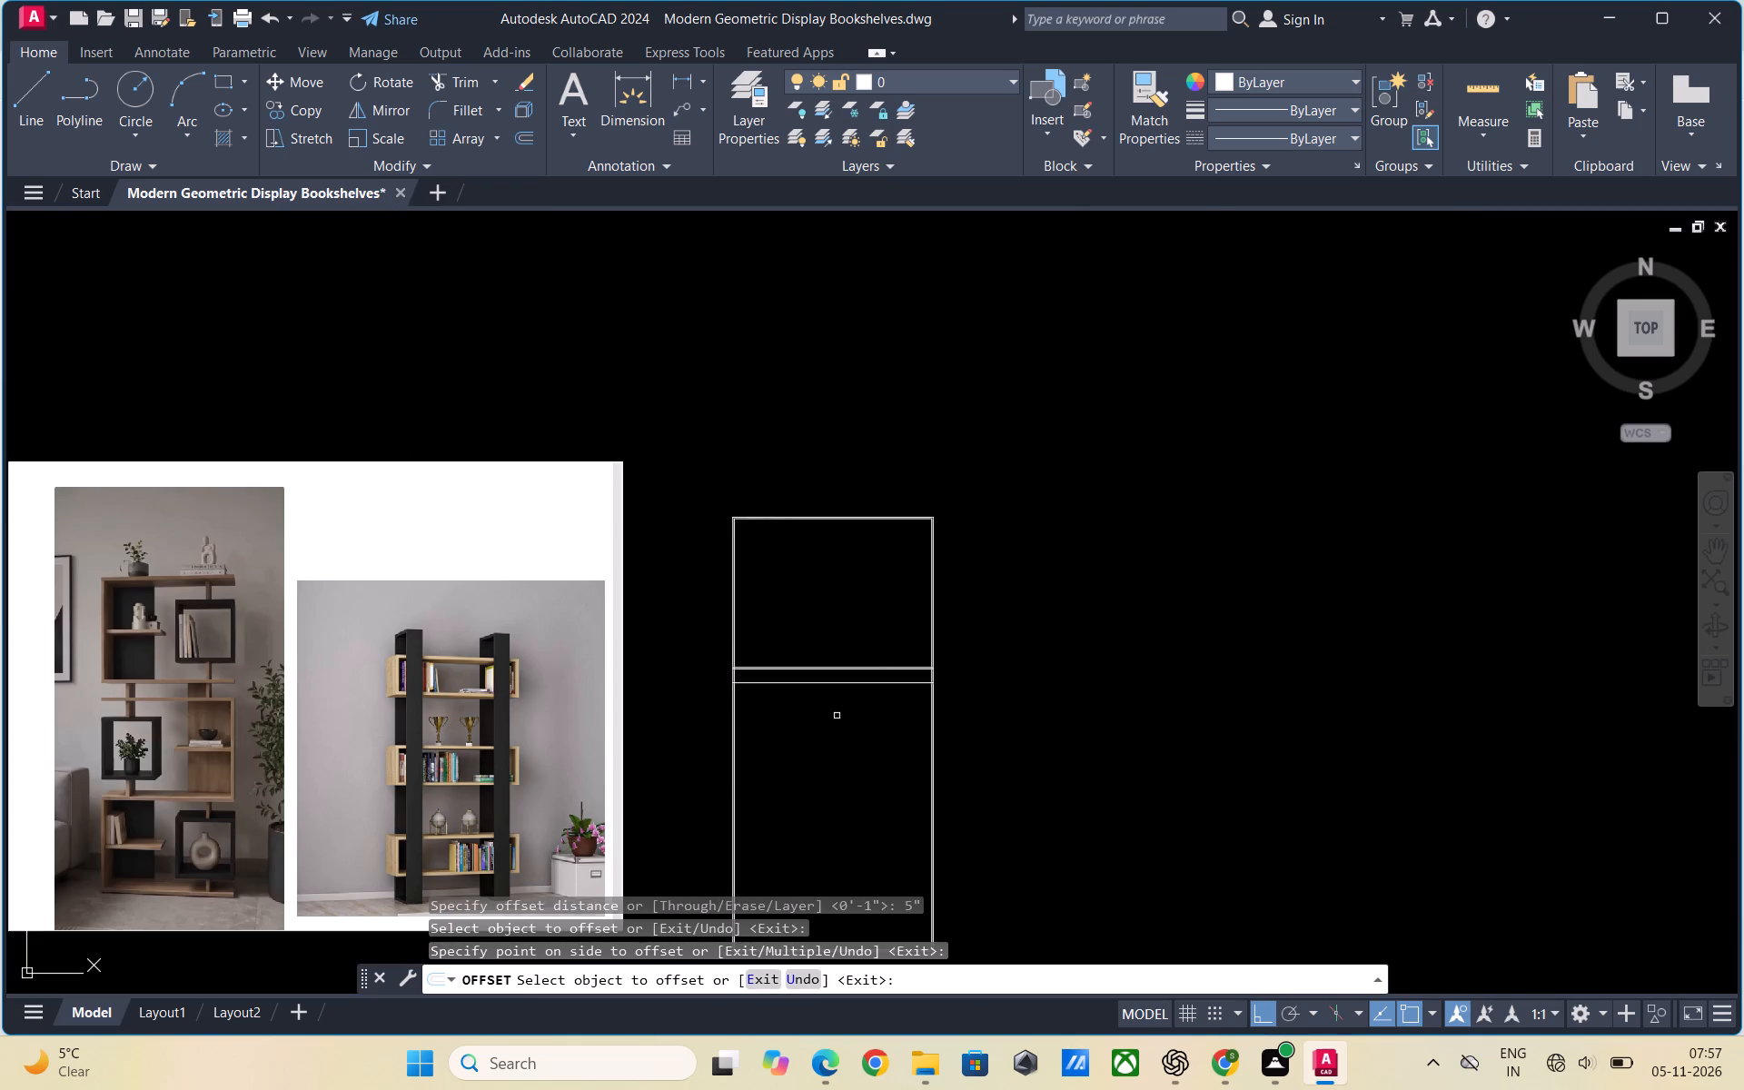
pyautogui.press('Return')
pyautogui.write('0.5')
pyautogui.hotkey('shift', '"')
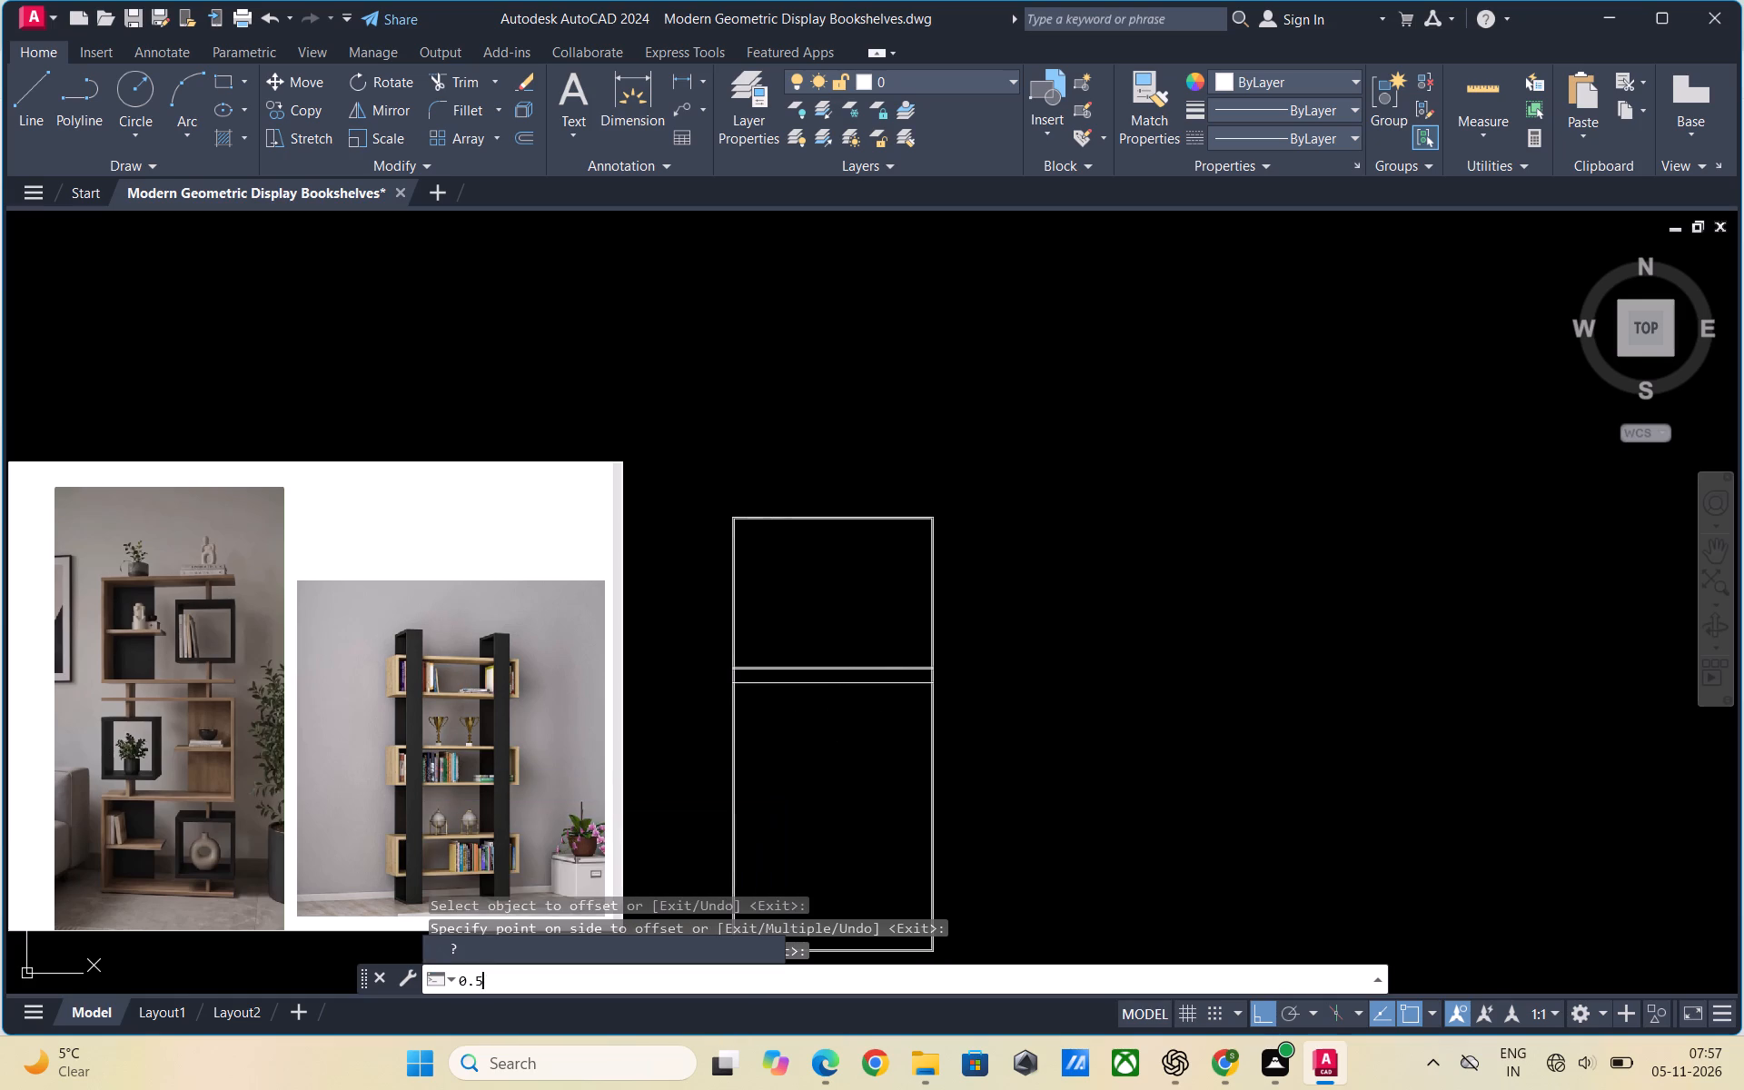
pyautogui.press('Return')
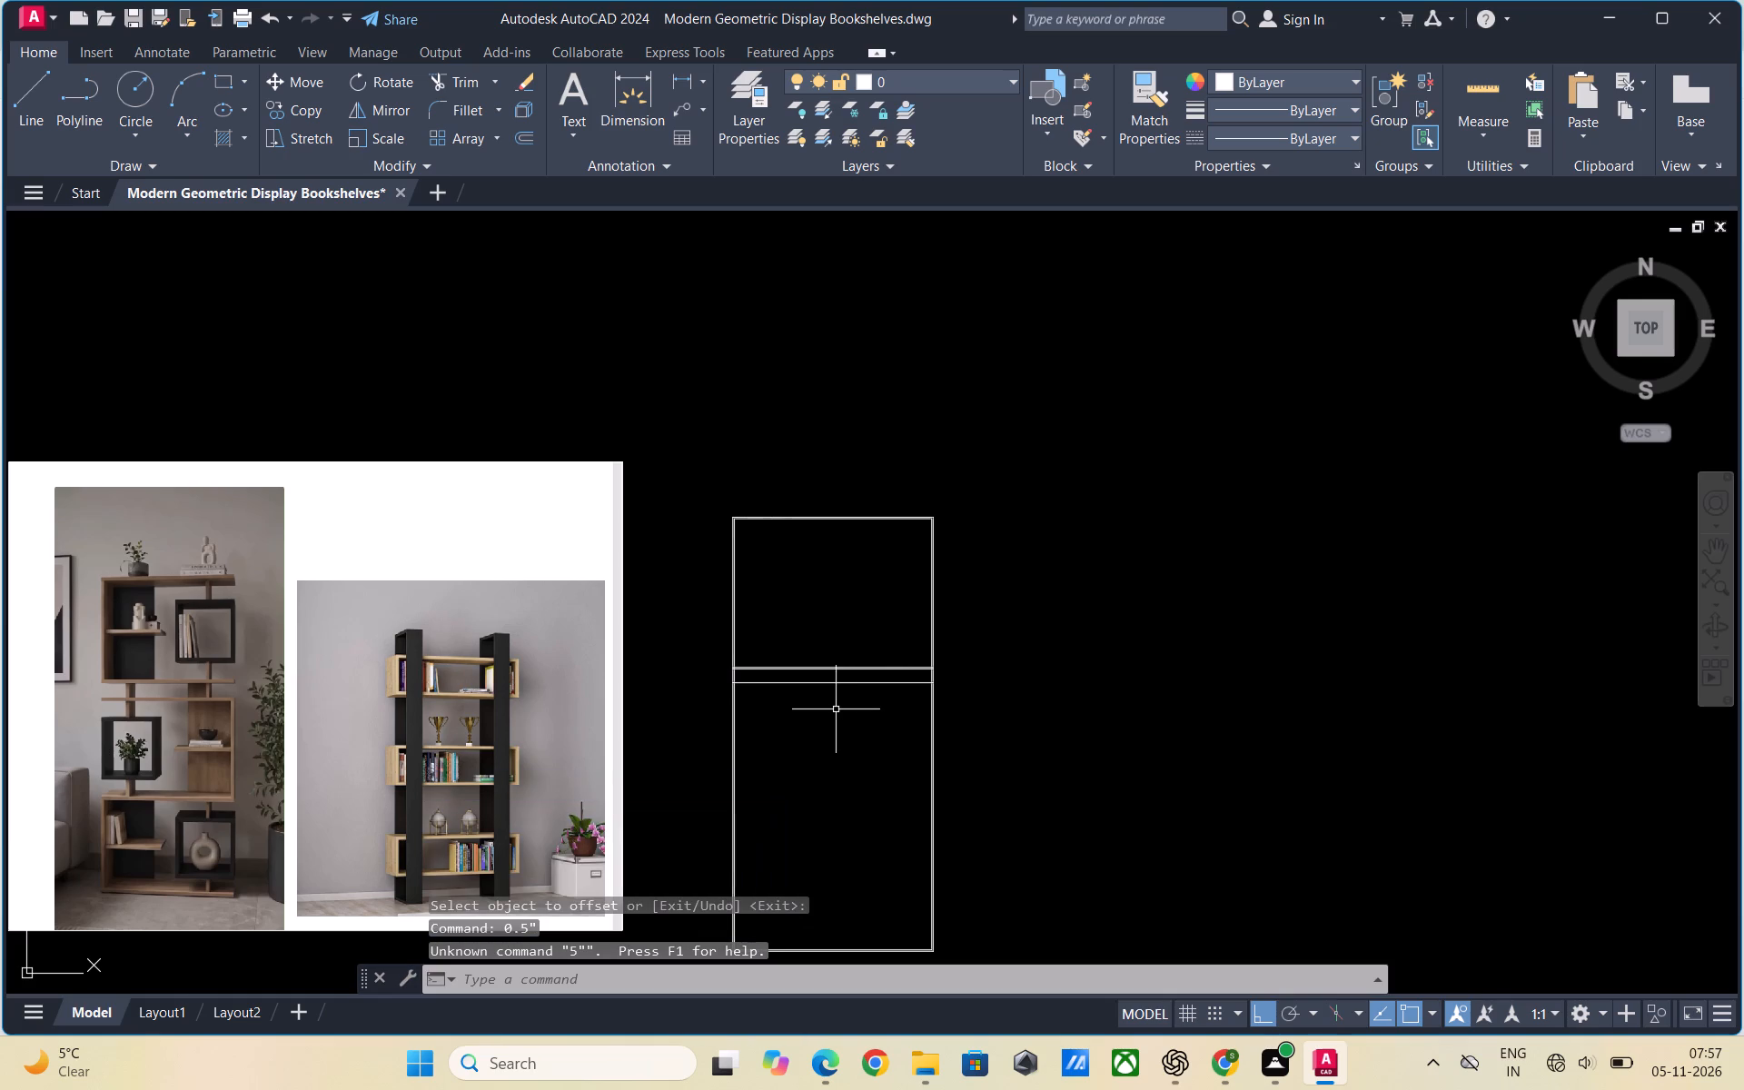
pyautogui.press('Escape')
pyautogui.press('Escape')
# Offset the single line beneath the first shelf board 0.5" downward to complete the second board's thickness.
pyautogui.press('o')
pyautogui.press('Return')
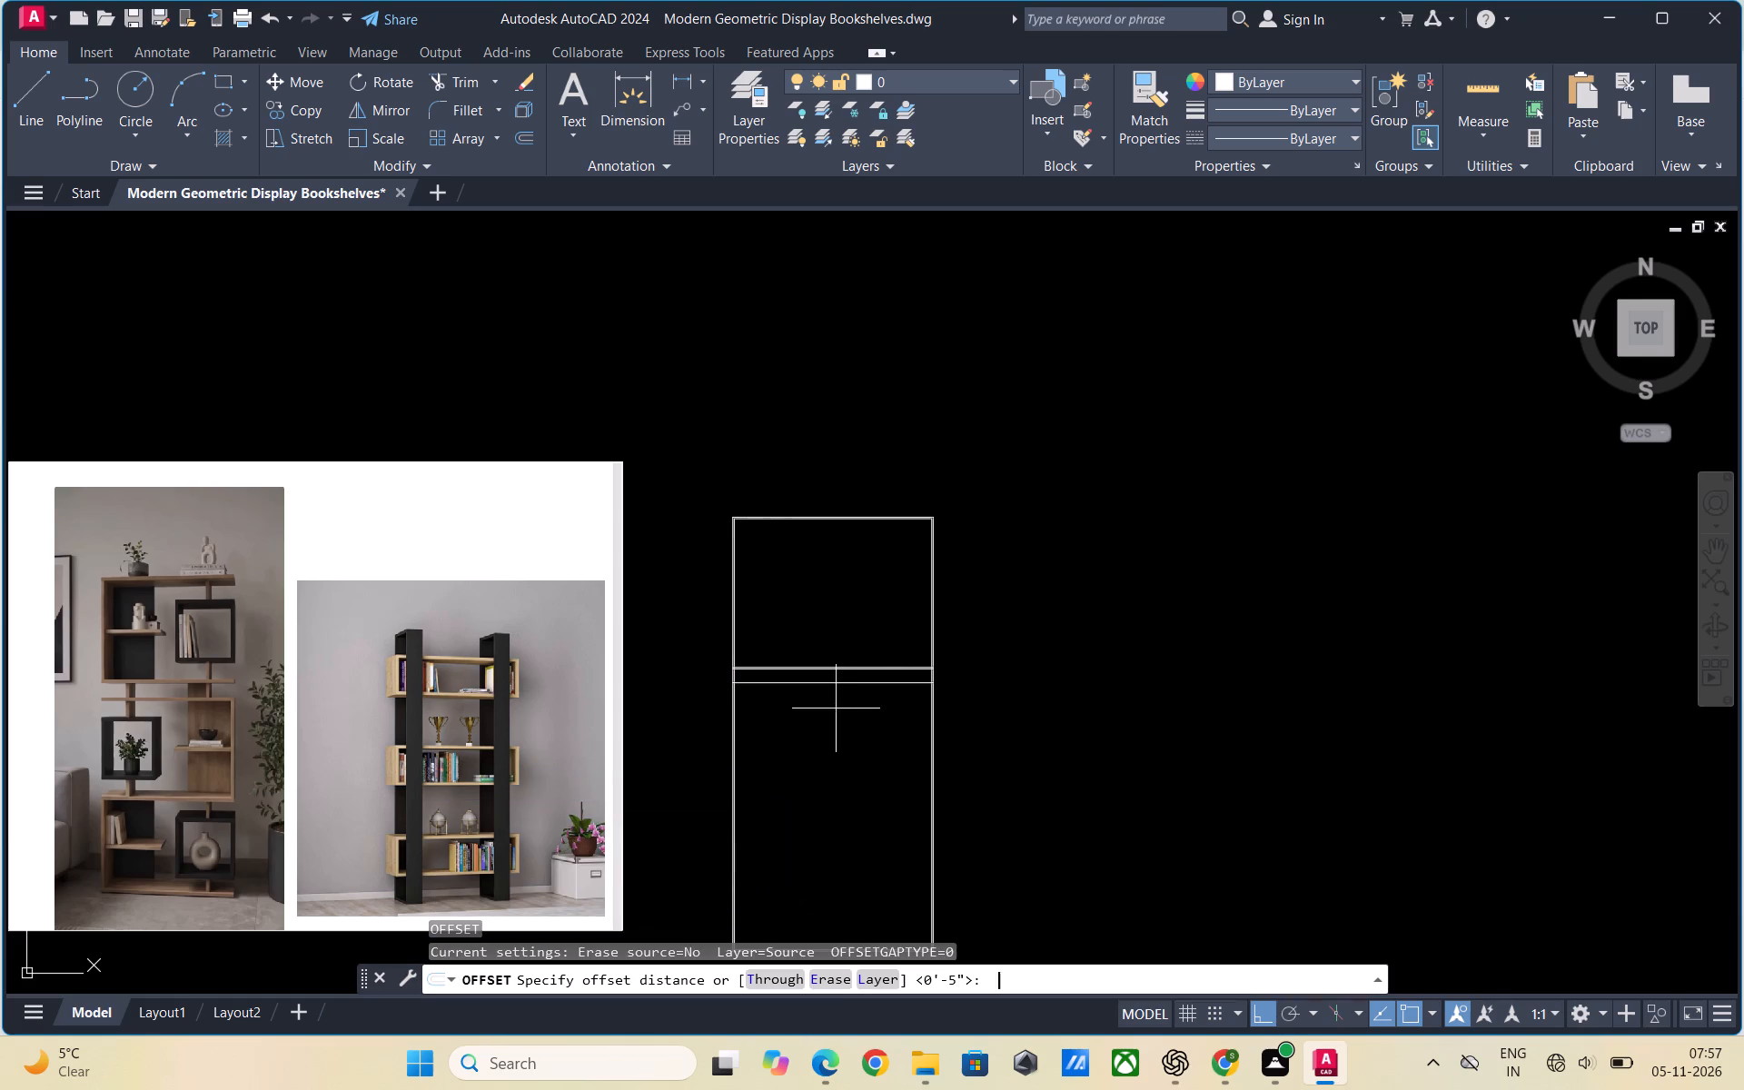
pyautogui.press('0')
pyautogui.write('.5')
pyautogui.hotkey('shift', '"')
pyautogui.press('Return')
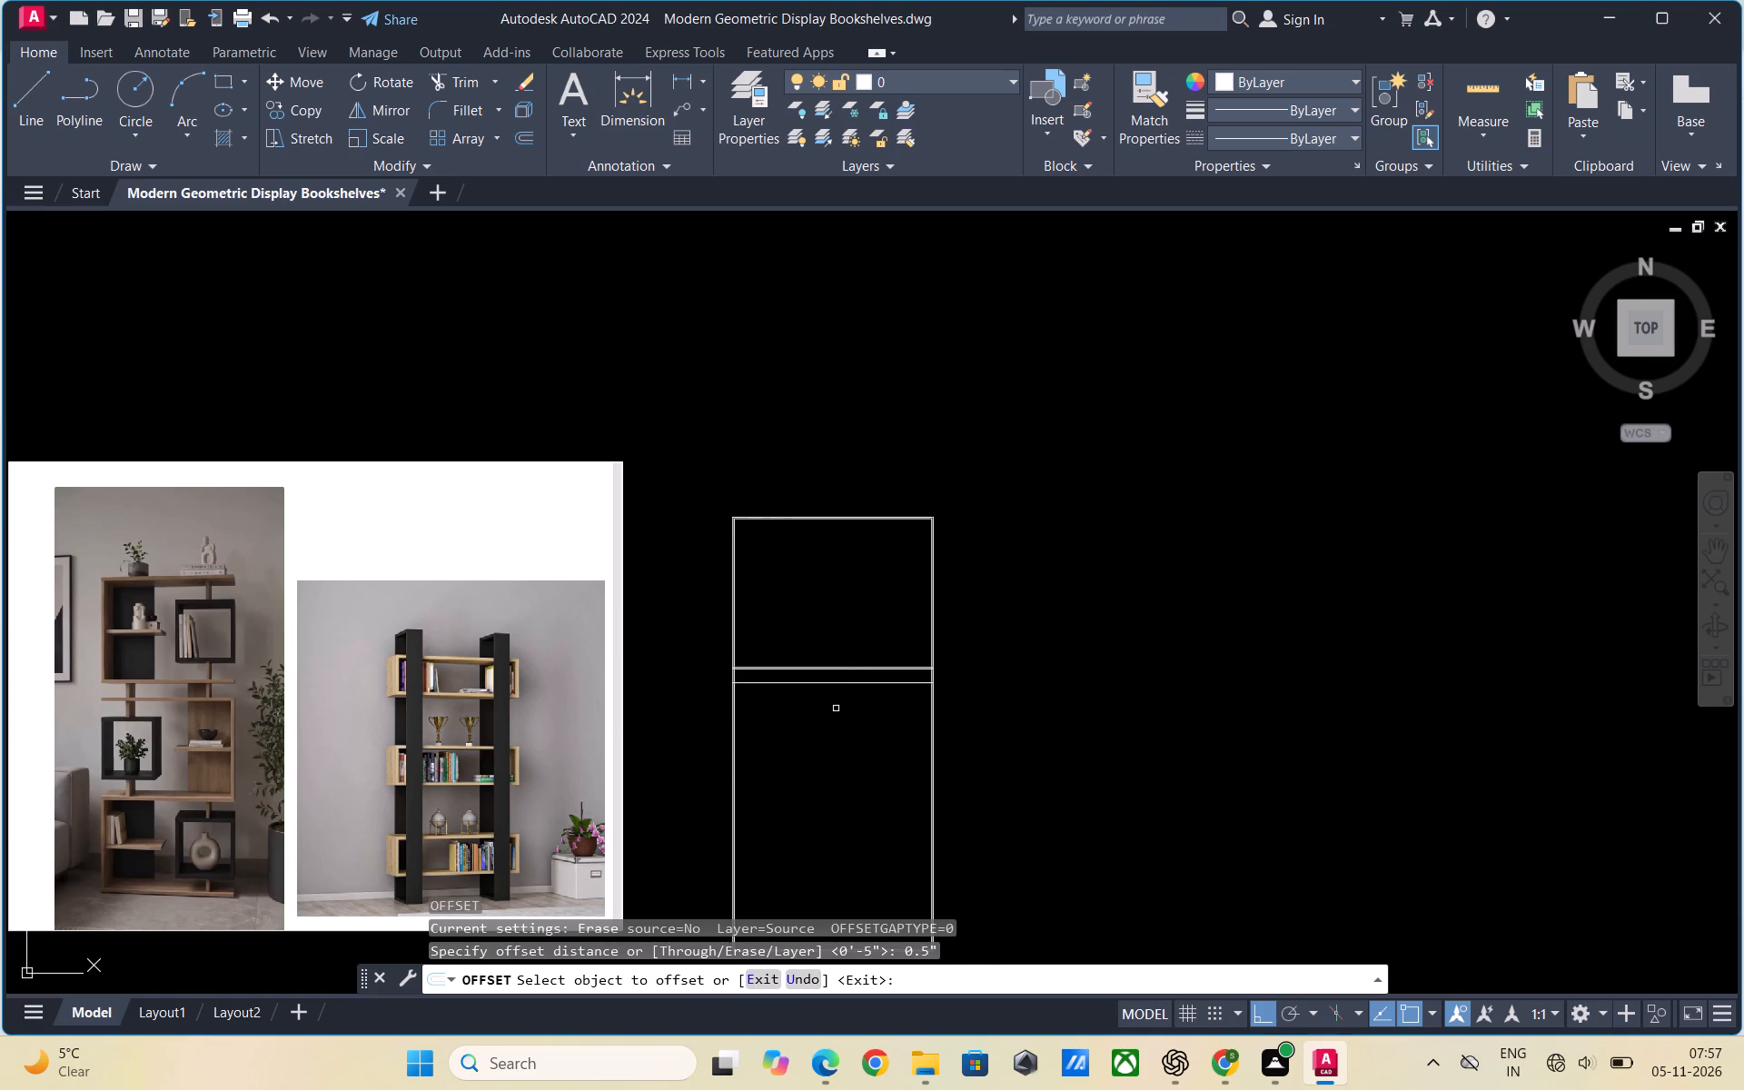
pyautogui.scroll(1, 836, 708)
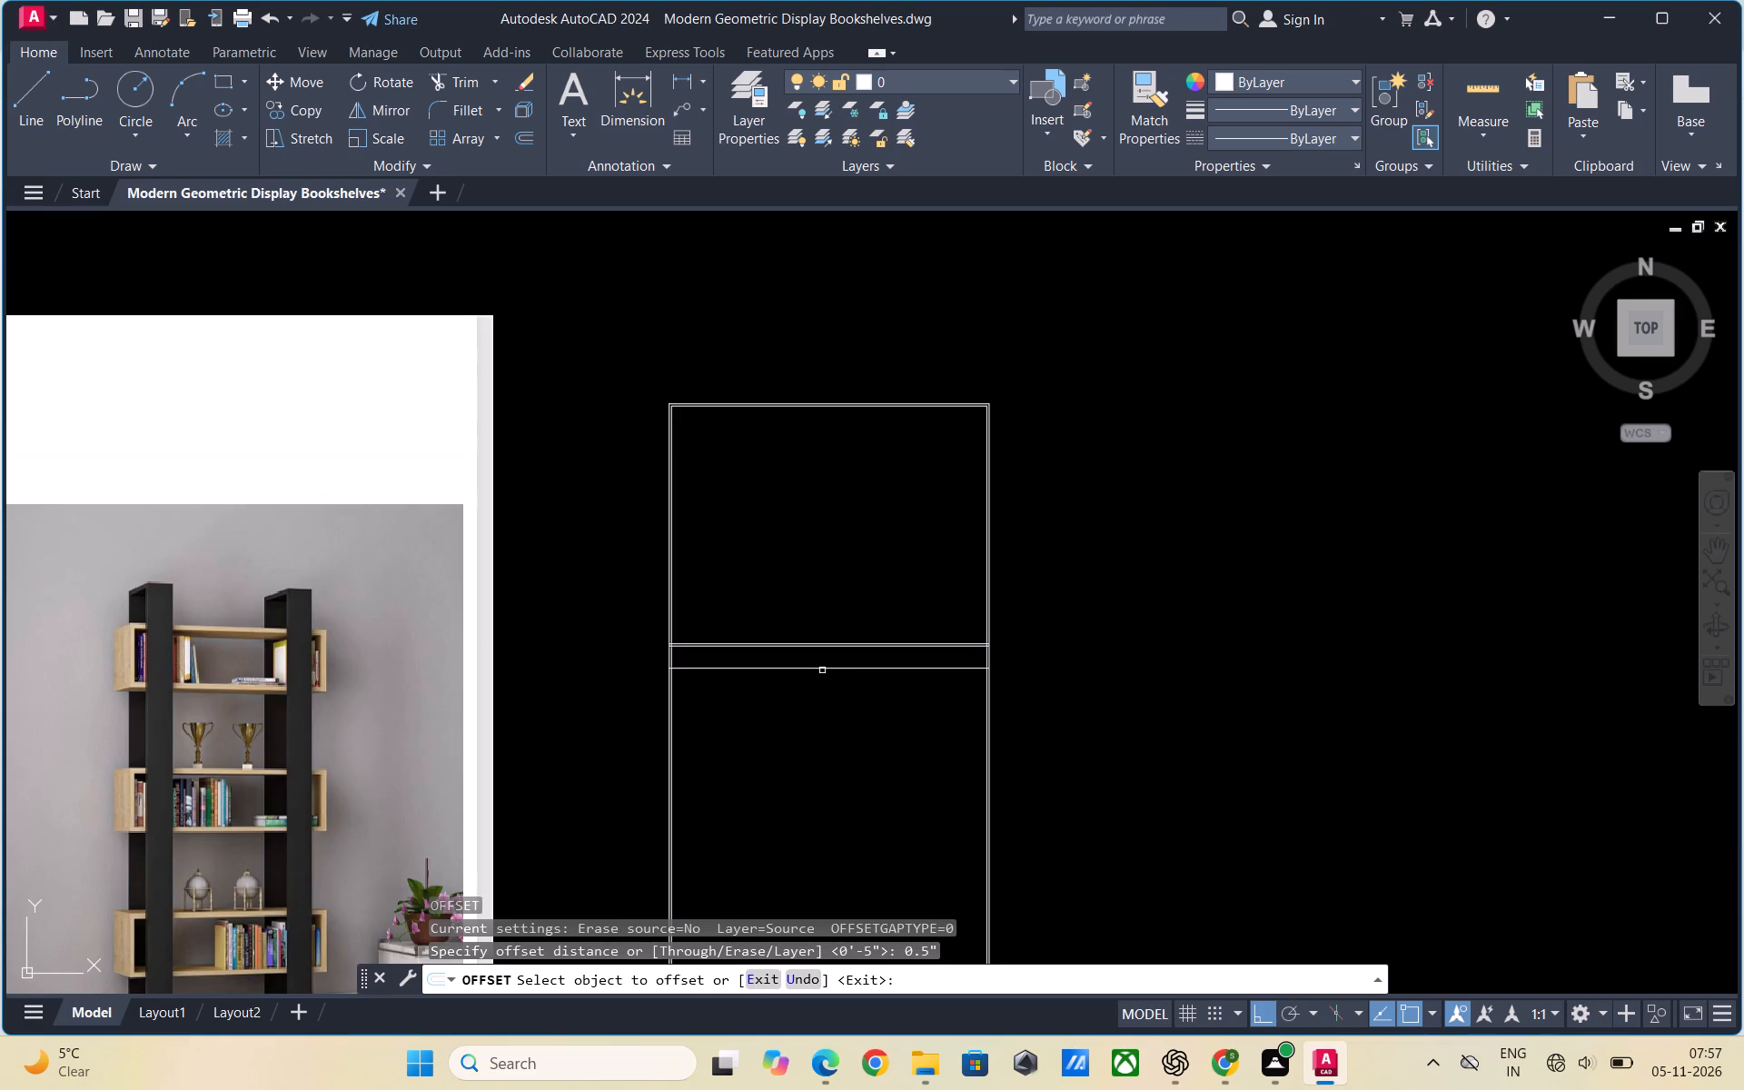
pyautogui.click(821, 667)
pyautogui.click(821, 699)
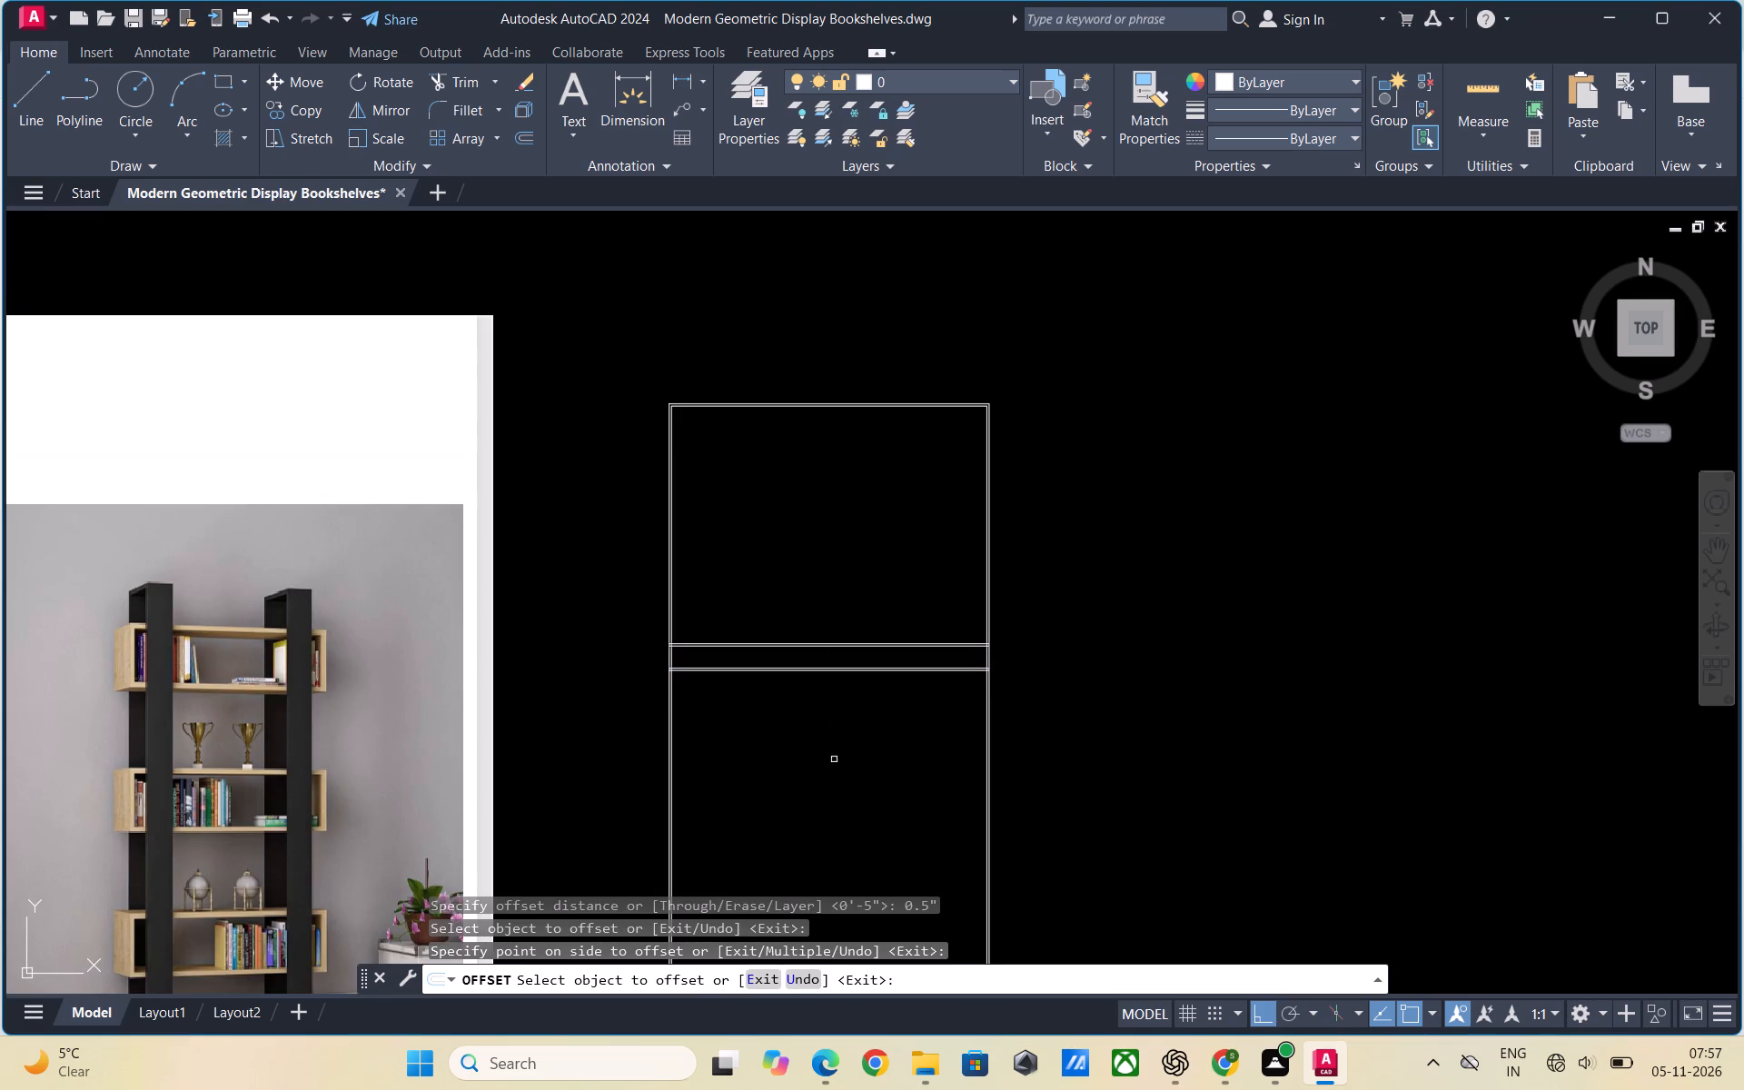
pyautogui.scroll(-1, 841, 763)
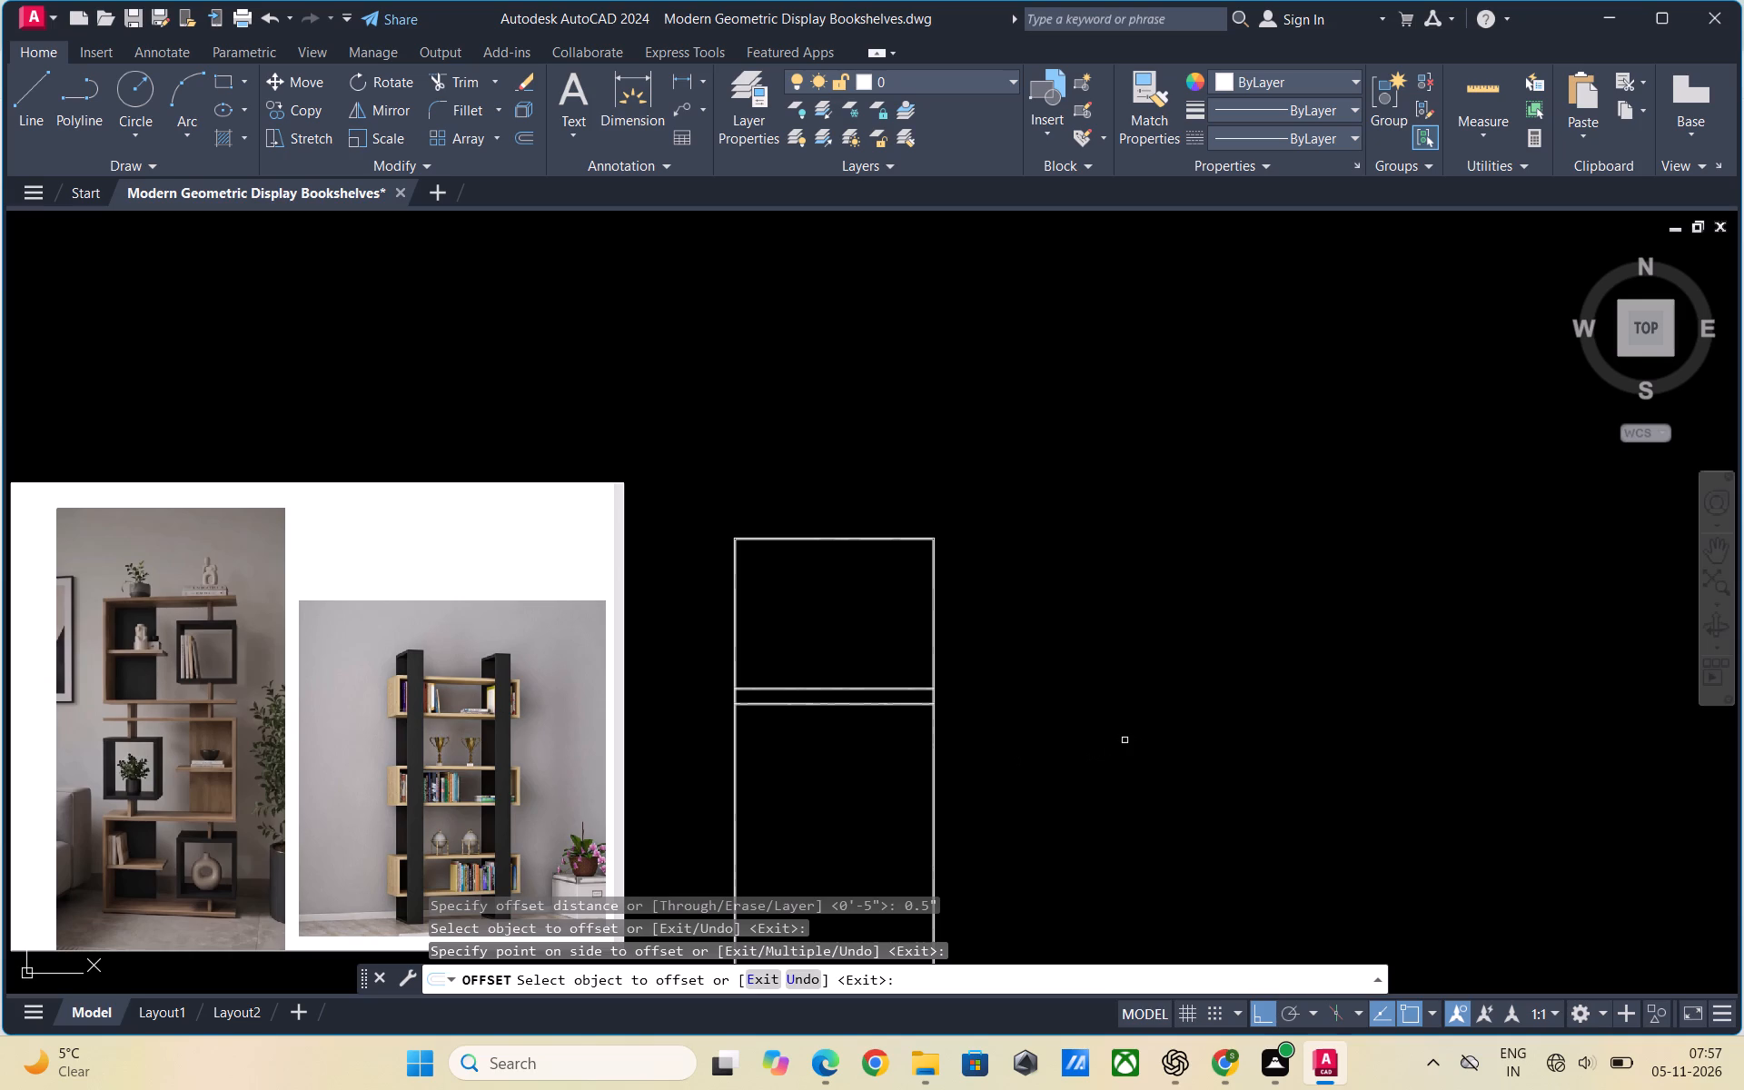
pyautogui.press('Escape')
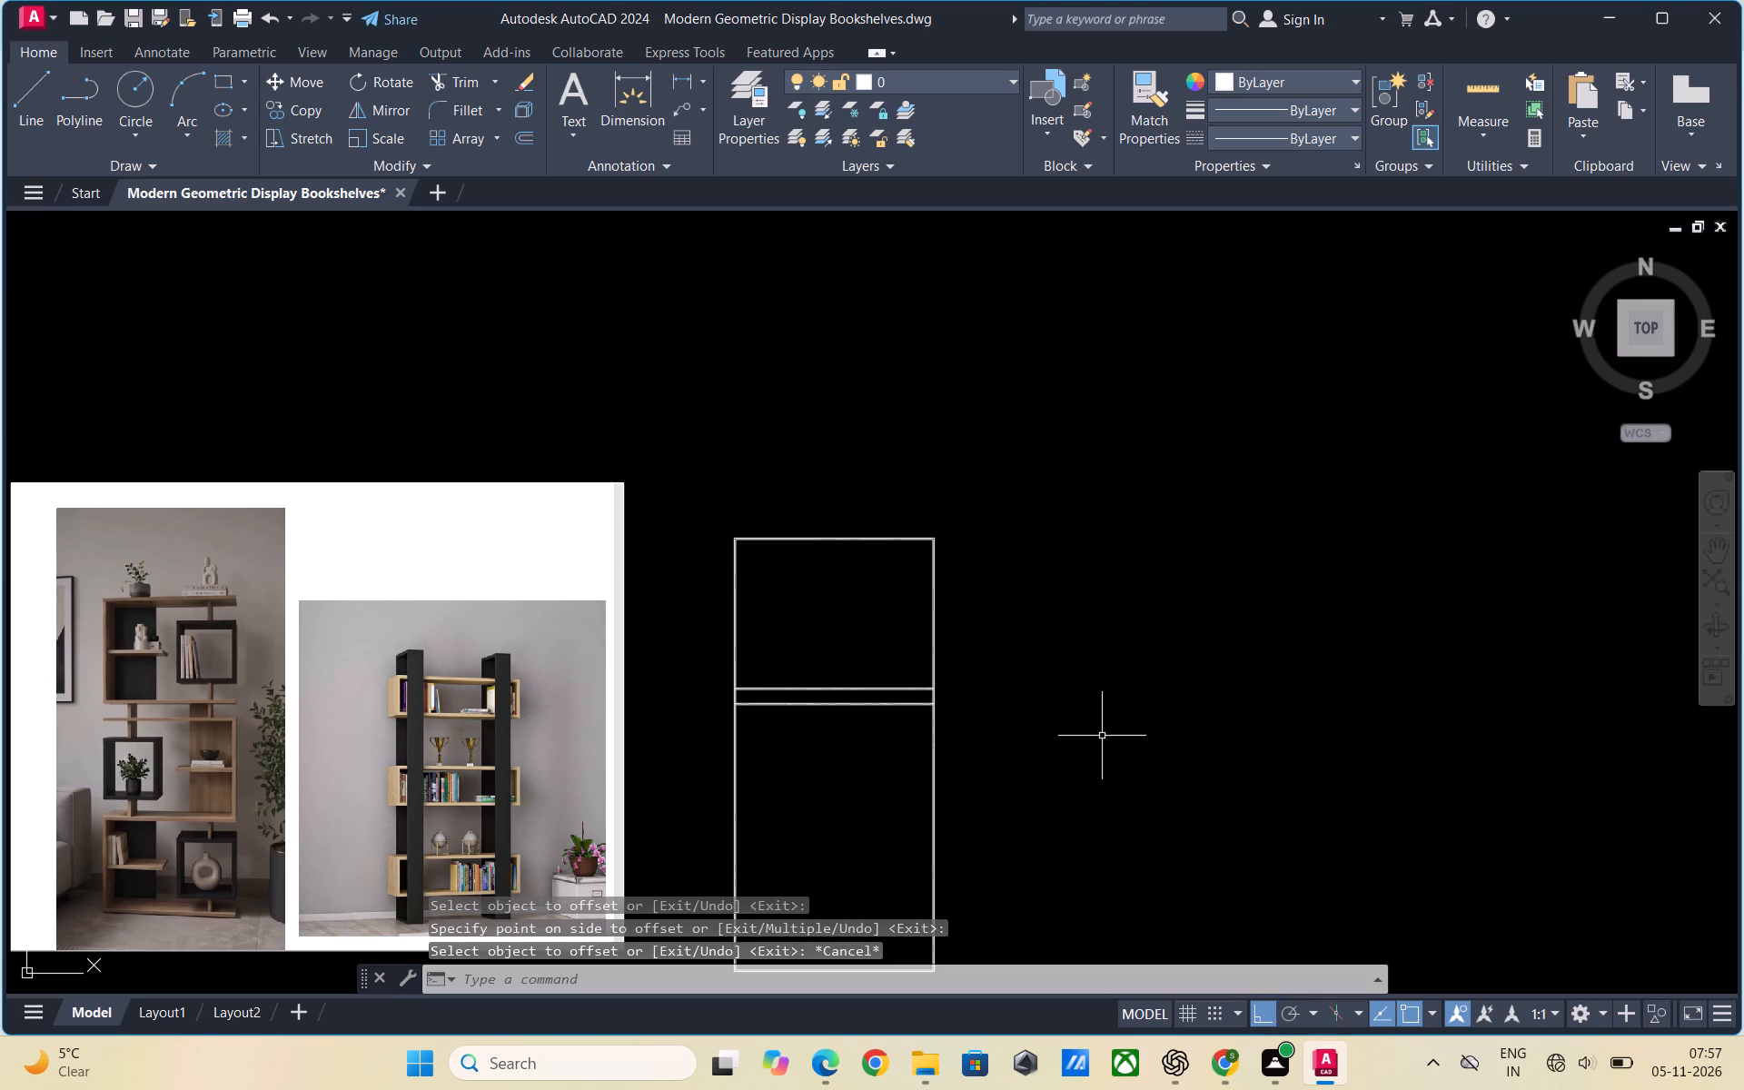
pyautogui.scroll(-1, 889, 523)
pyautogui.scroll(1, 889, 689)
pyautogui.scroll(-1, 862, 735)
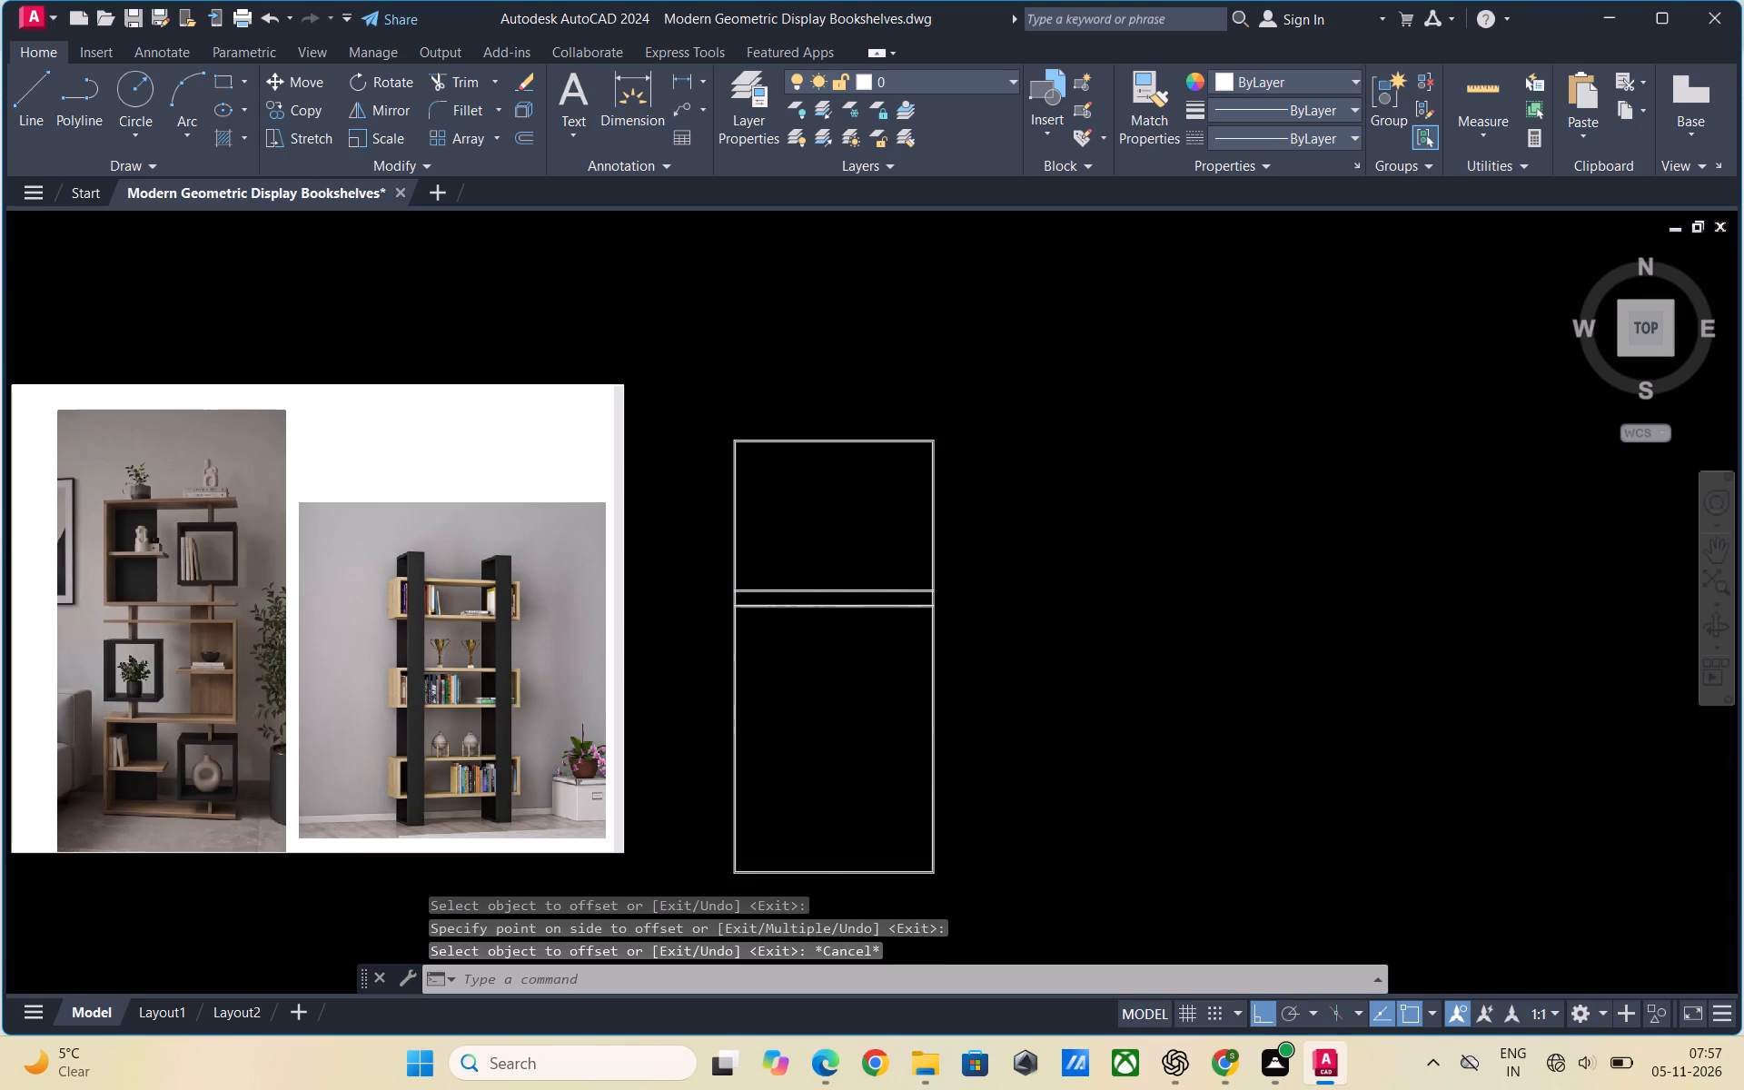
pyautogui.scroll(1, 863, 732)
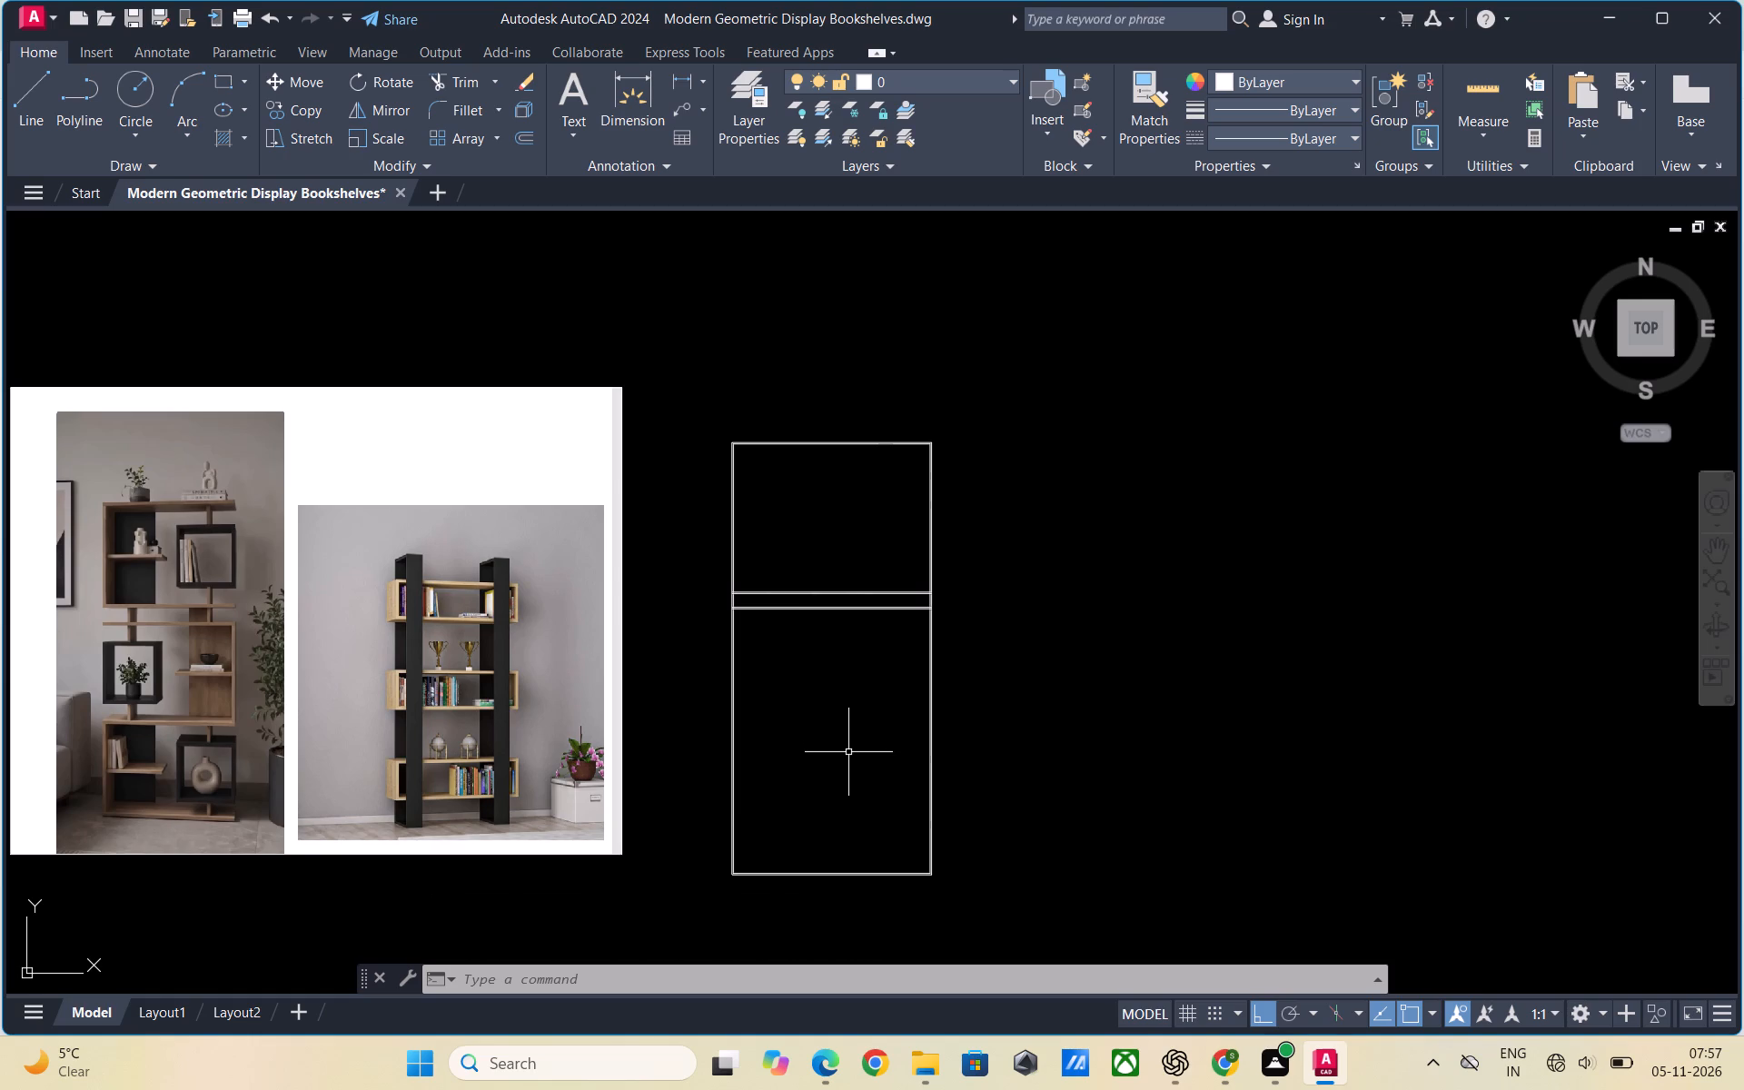
# Examine the two shelf boards and their junctions with the frame sides, comparing the layout with the reference photos.
pyautogui.scroll(-1, 890, 708)
pyautogui.scroll(1, 909, 803)
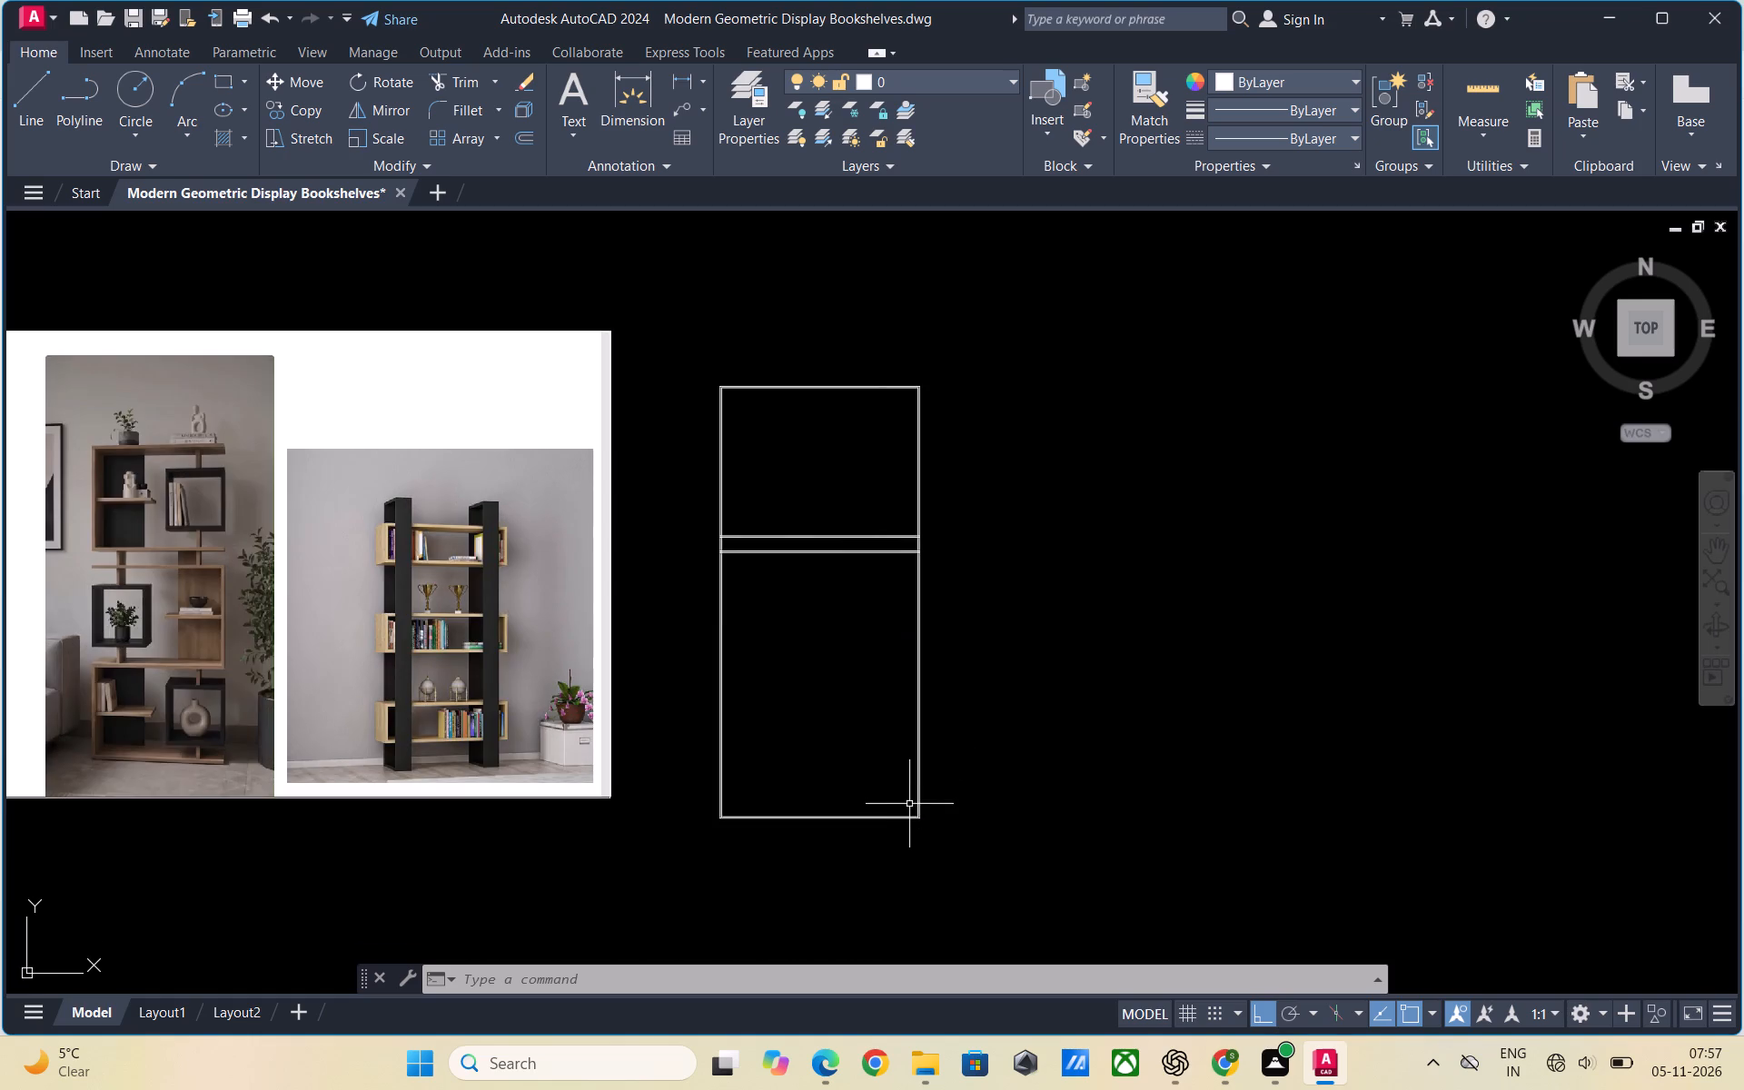
pyautogui.scroll(-1, 843, 719)
pyautogui.scroll(1, 837, 632)
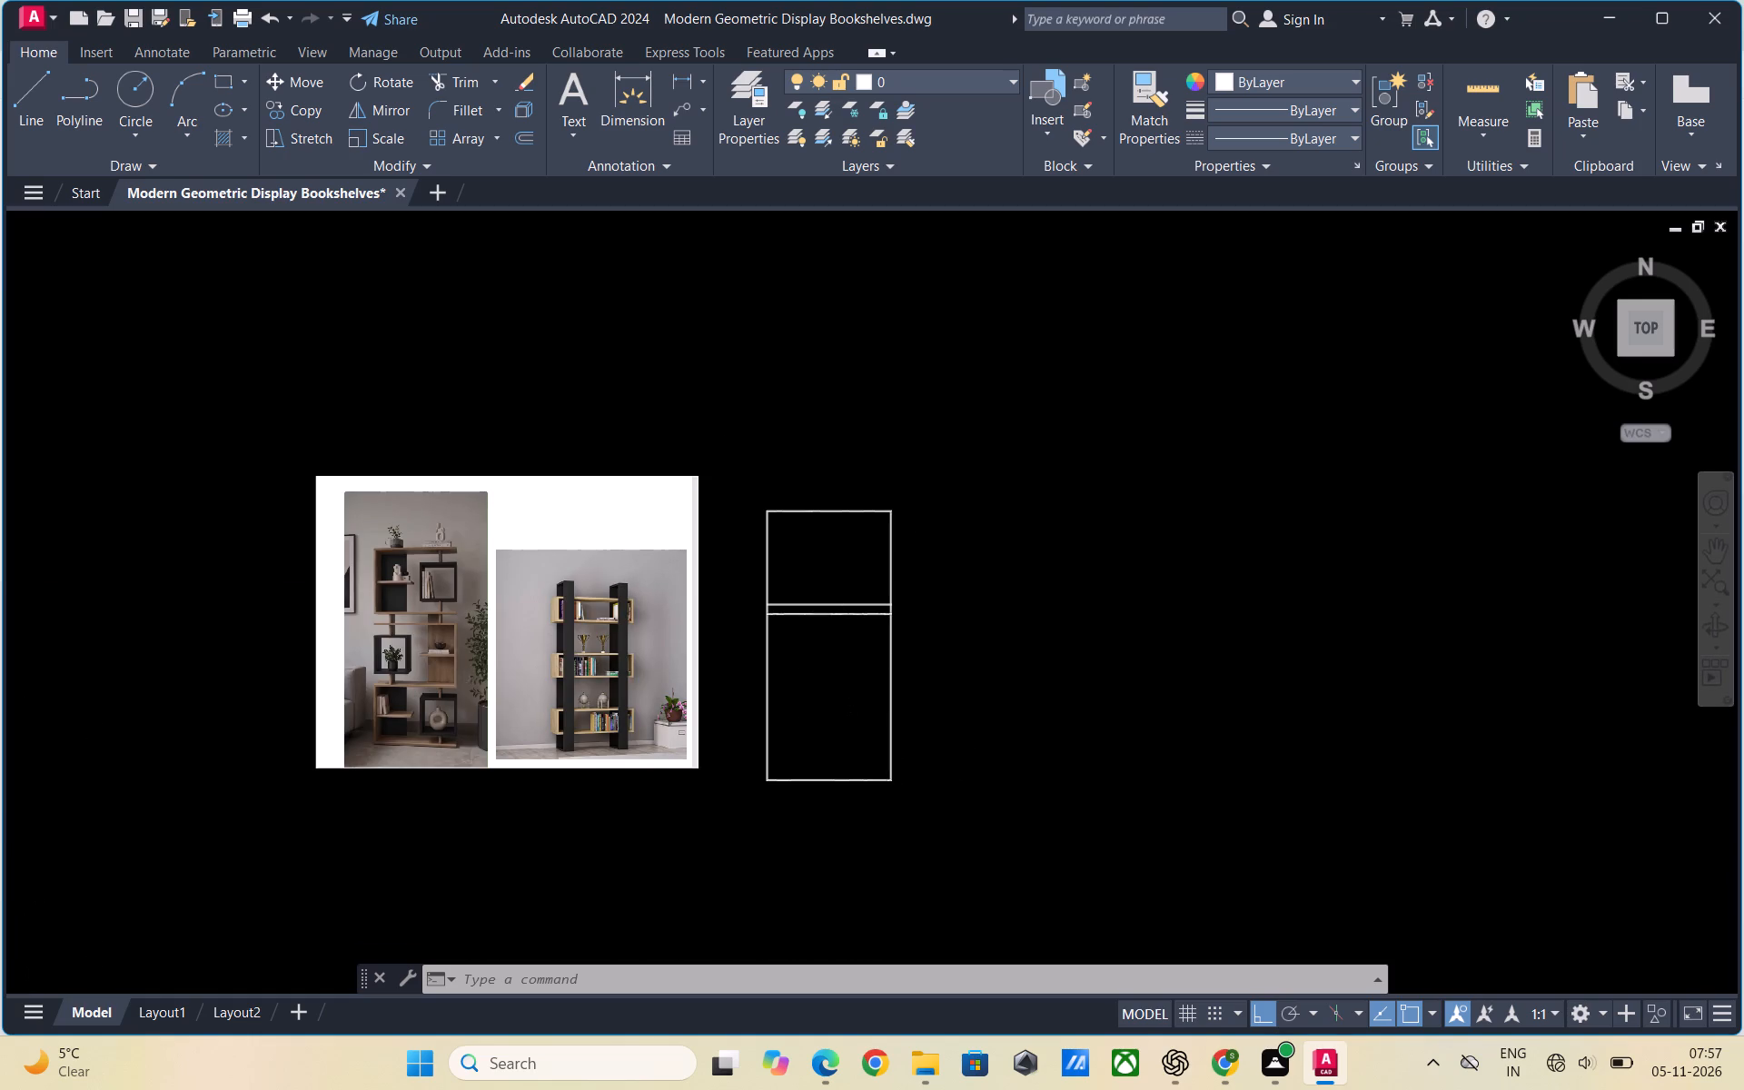
pyautogui.scroll(-1, 834, 659)
pyautogui.scroll(1, 810, 683)
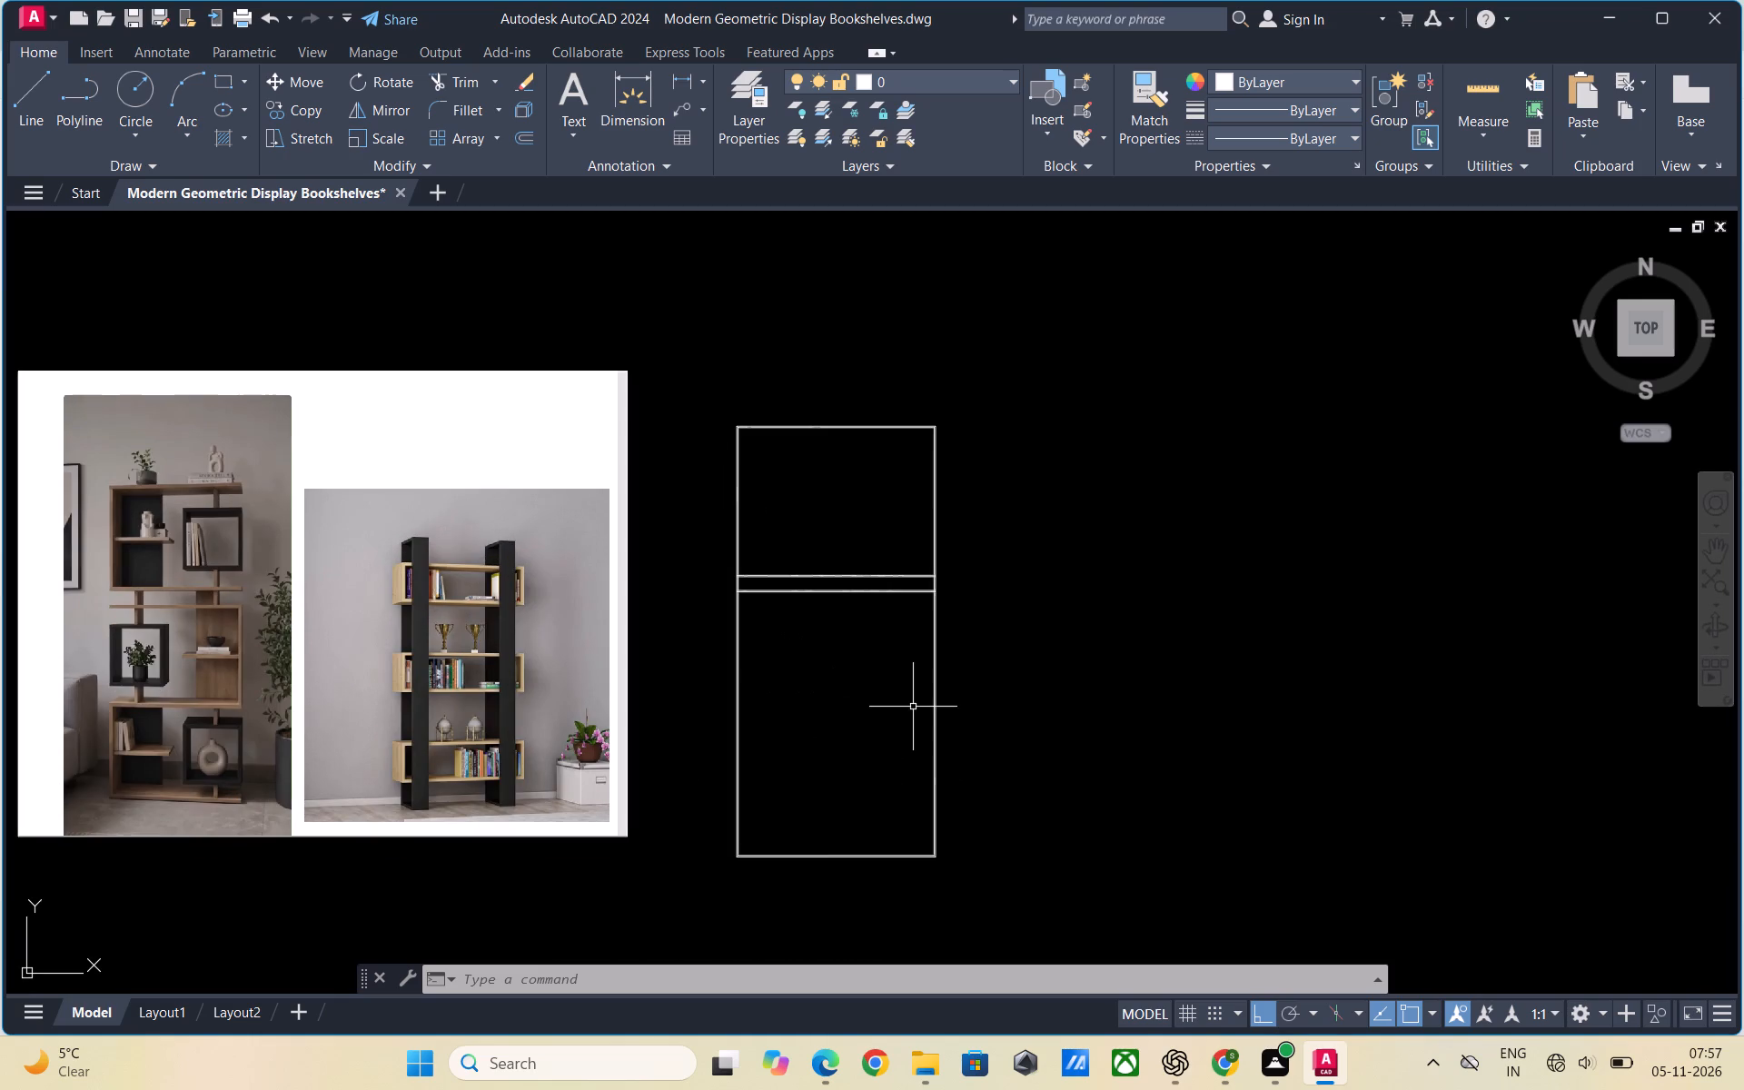
pyautogui.scroll(3, 924, 544)
pyautogui.scroll(-1, 976, 453)
pyautogui.scroll(2, 957, 644)
pyautogui.scroll(1, 1018, 511)
pyautogui.scroll(-2, 1102, 571)
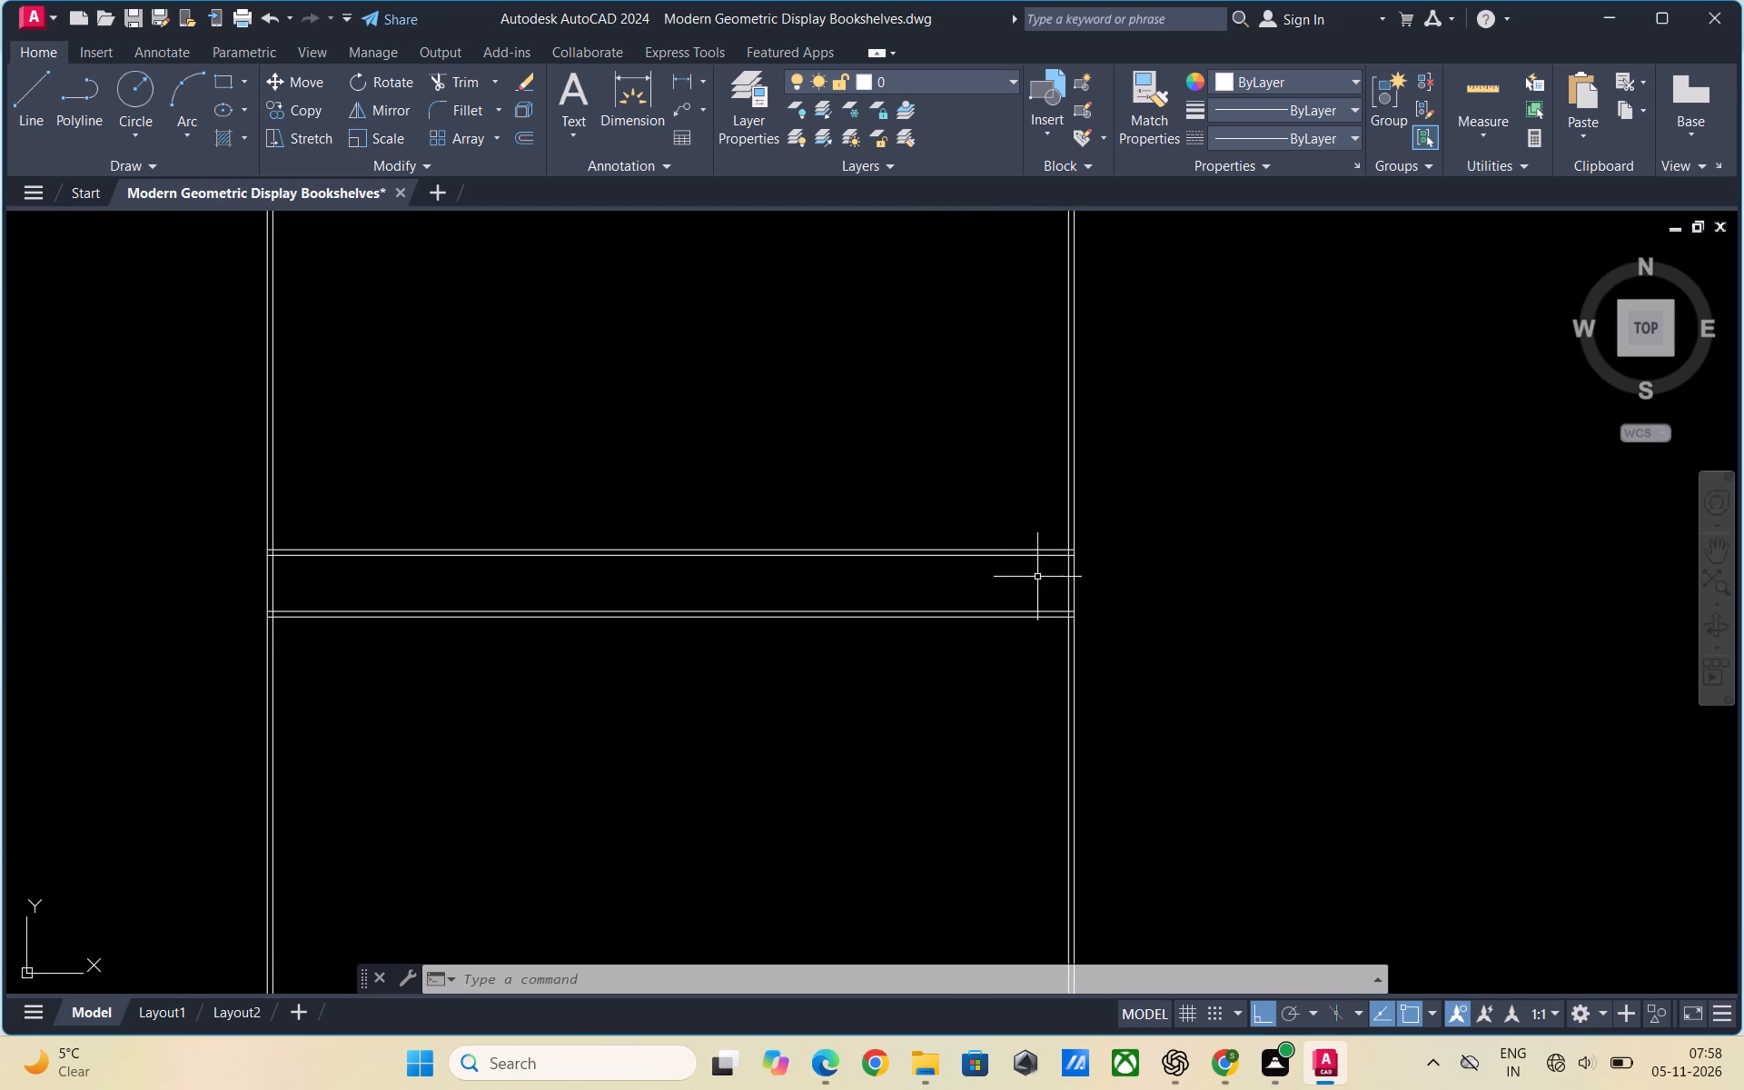
# Trim the left ends of both shelf boards' lines where they run through the frame's left side board.
pyautogui.scroll(1, 314, 569)
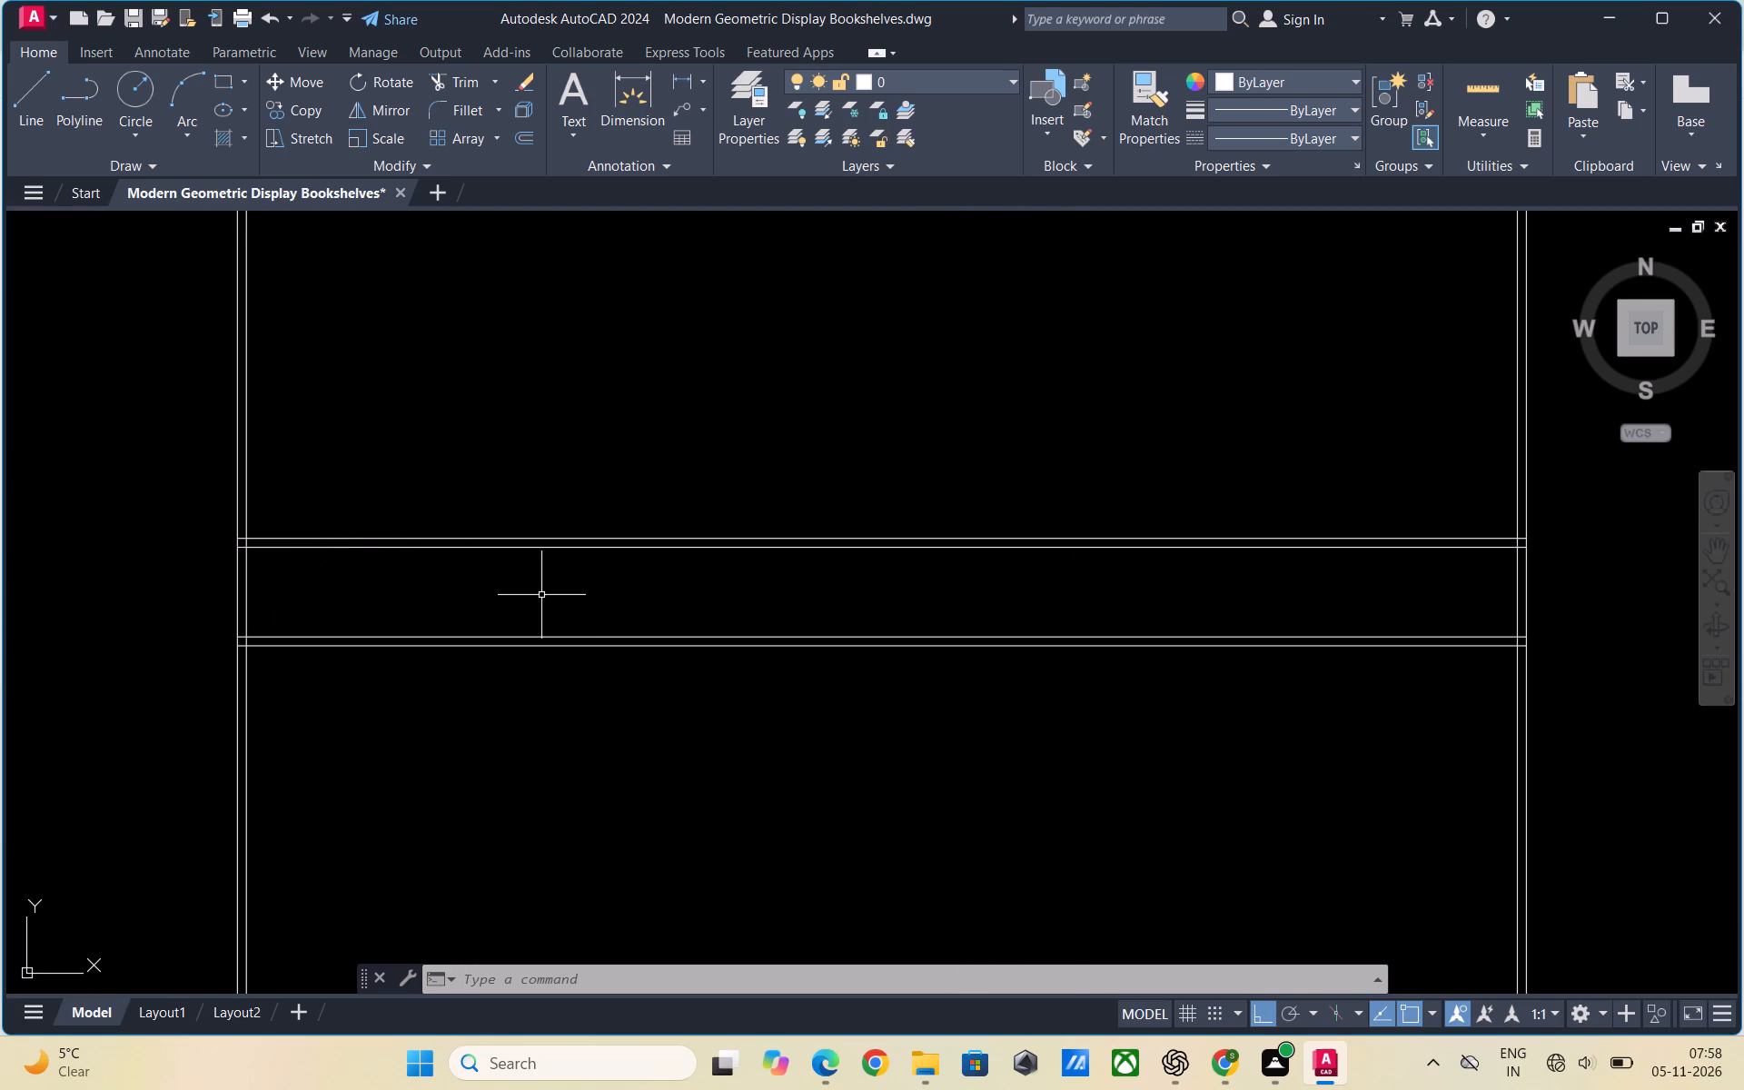
pyautogui.write('TR')
pyautogui.press('Return')
pyautogui.press('Return')
pyautogui.scroll(2, 209, 553)
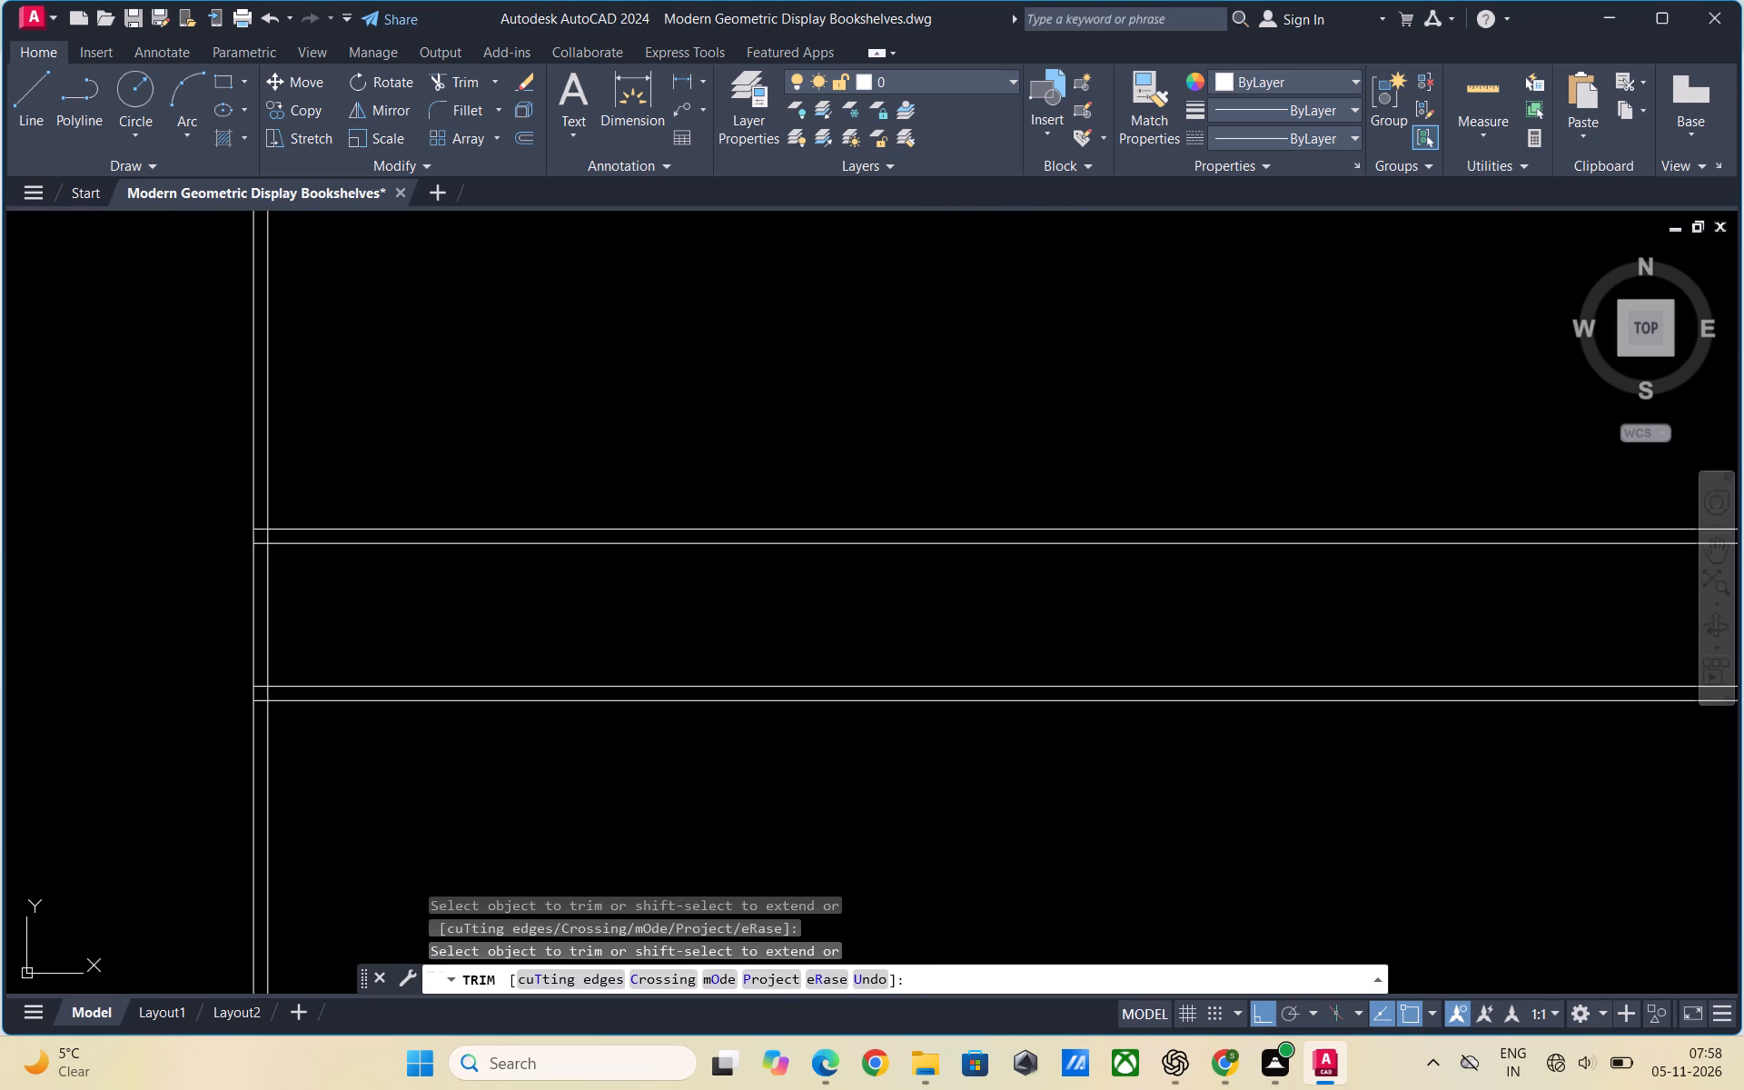
pyautogui.scroll(1, 243, 537)
pyautogui.click(305, 508)
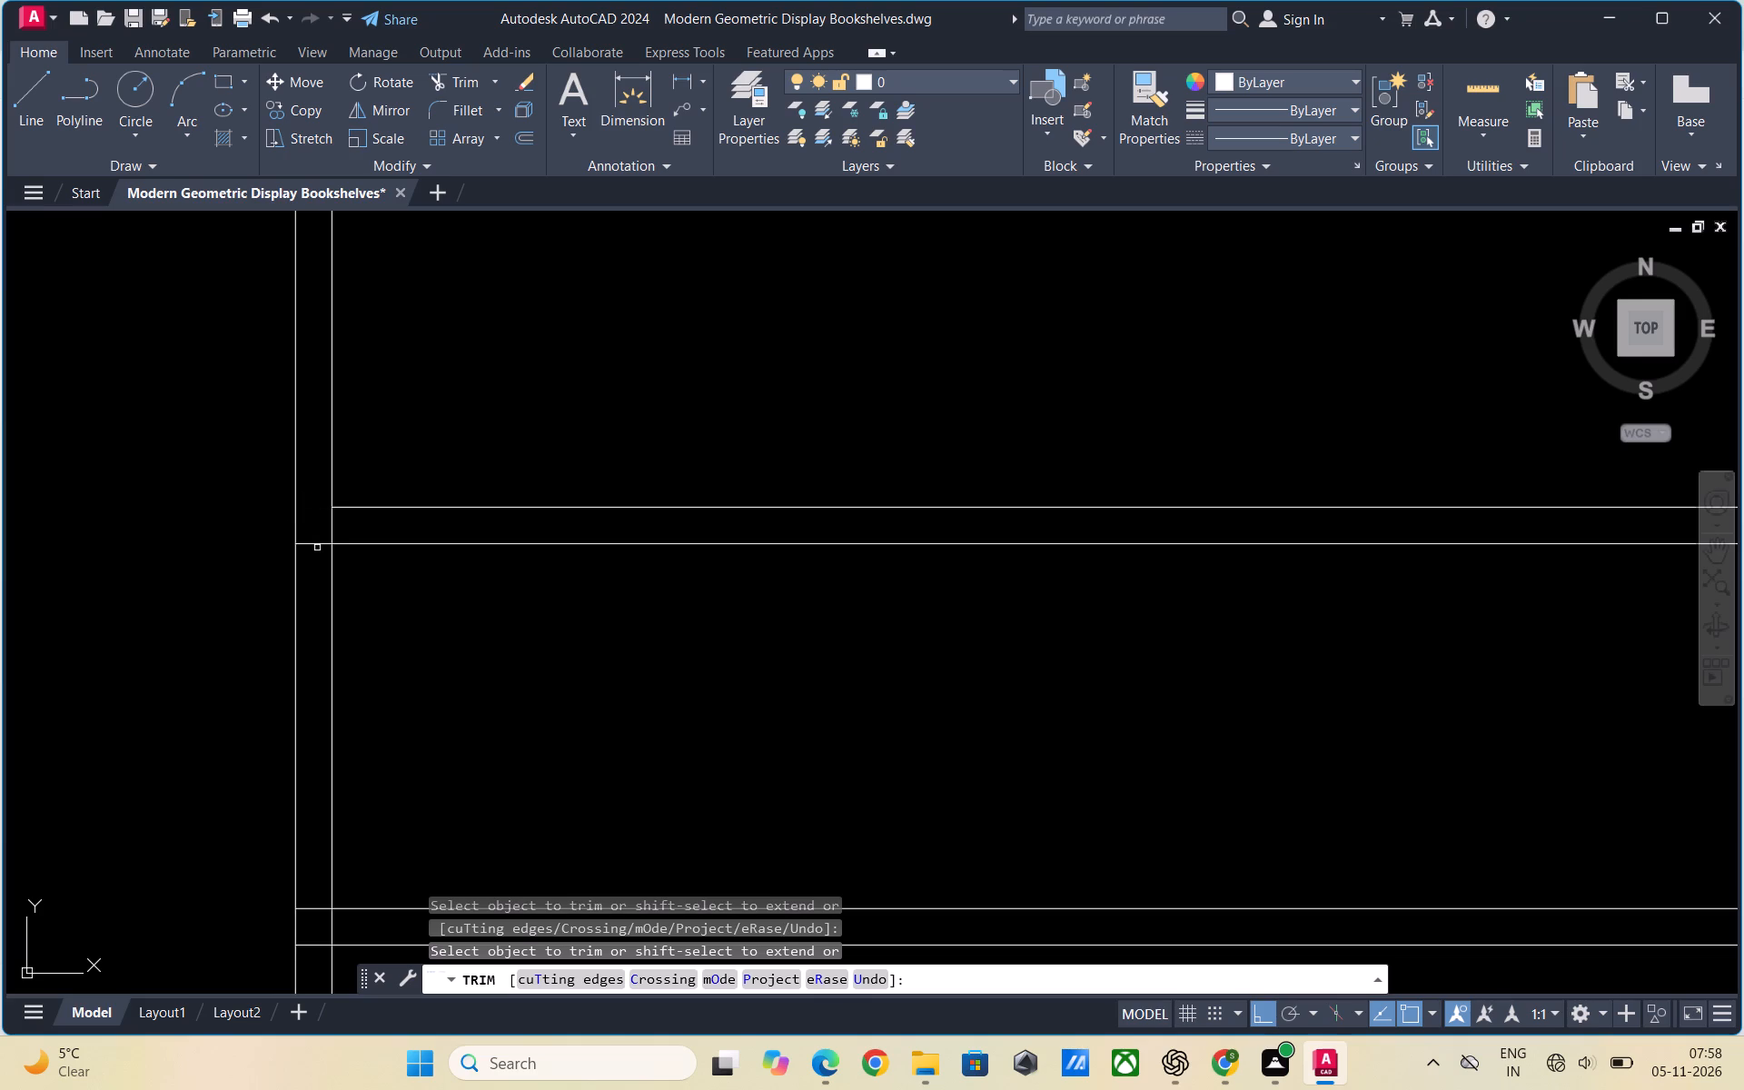
pyautogui.click(317, 542)
pyautogui.click(313, 907)
pyautogui.click(313, 944)
# Trim the right ends of both shelf boards' lines back to the inner edge of the frame's right side board.
pyautogui.scroll(-1, 197, 831)
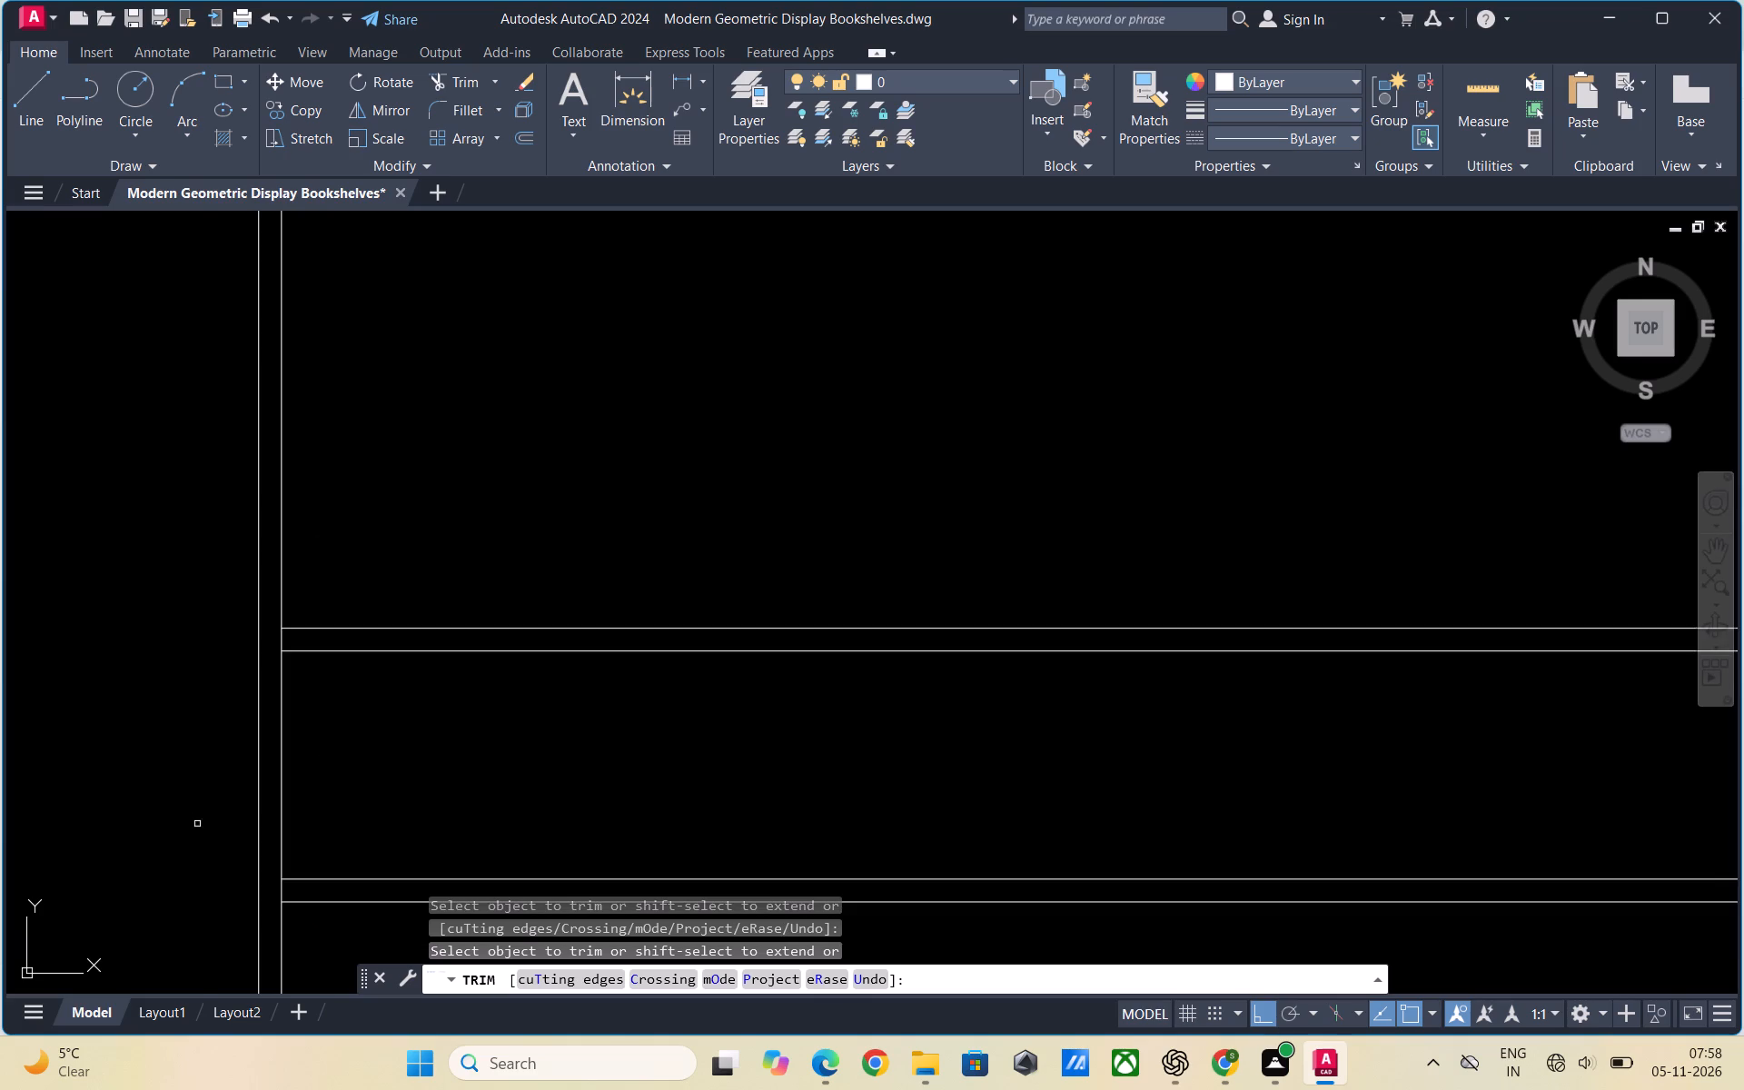
pyautogui.scroll(-3, 163, 774)
pyautogui.scroll(3, 993, 716)
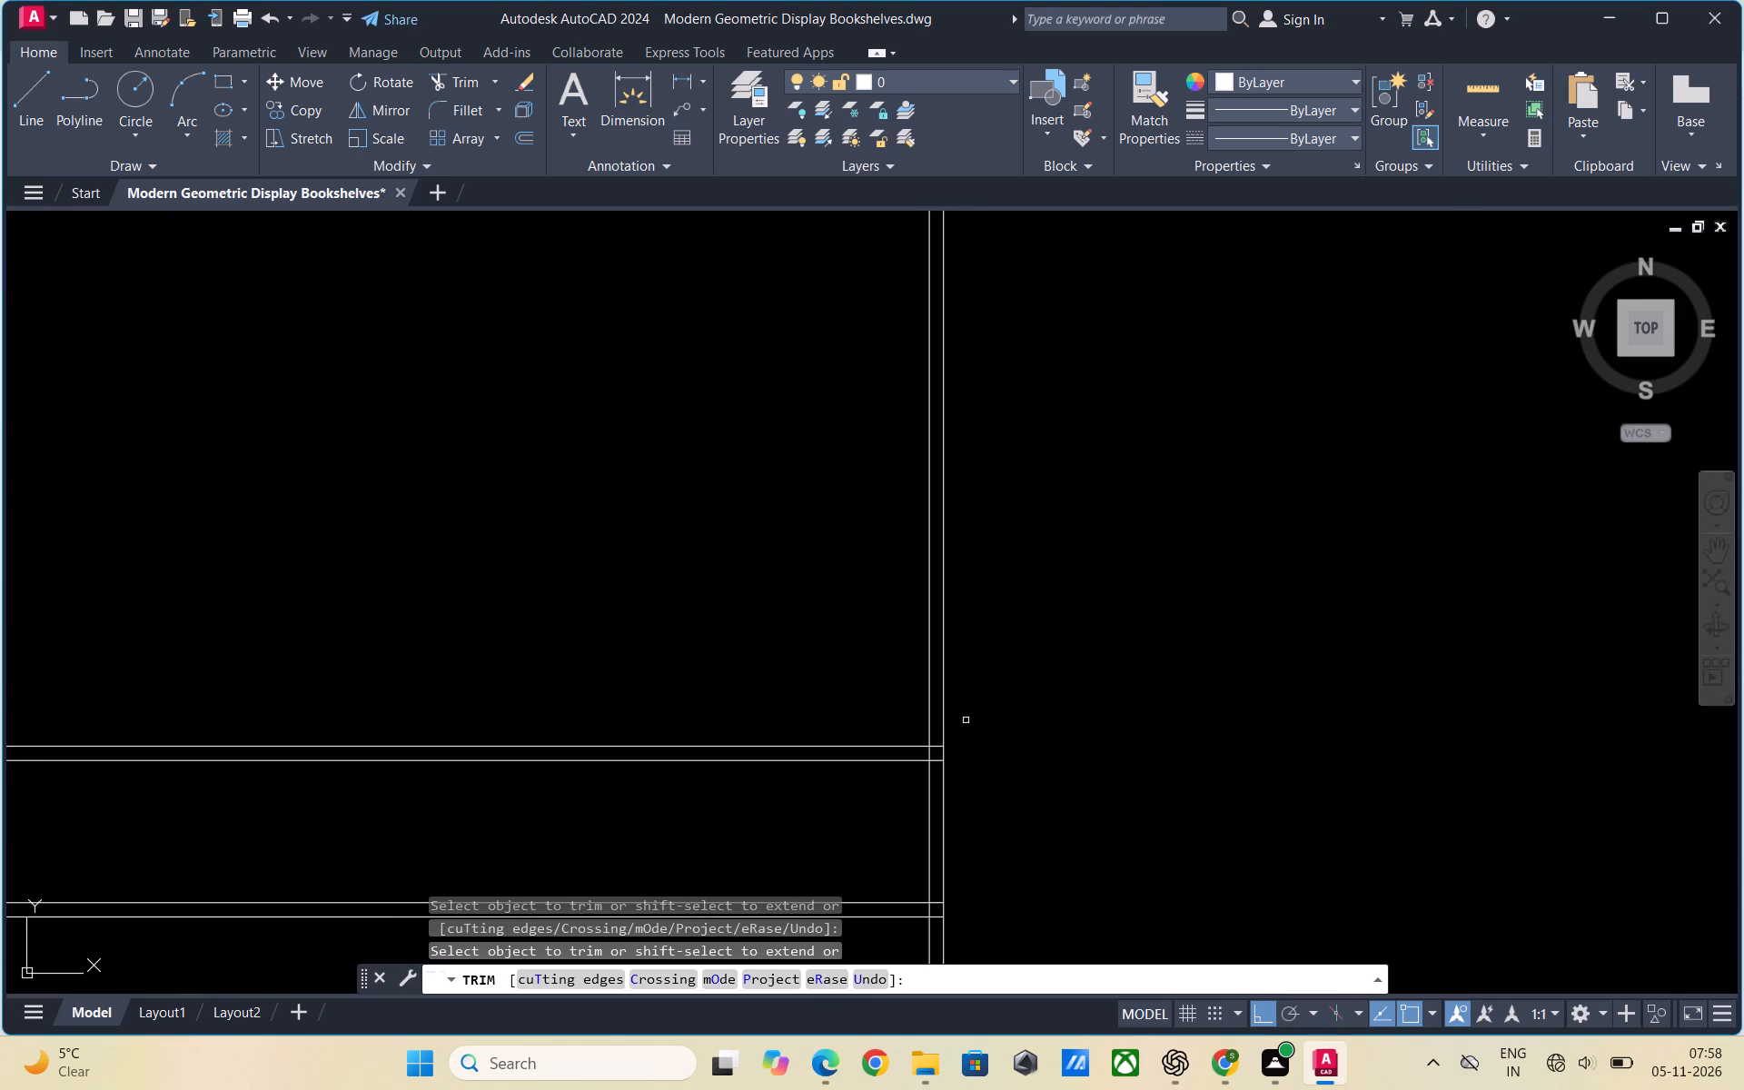
pyautogui.scroll(1, 962, 721)
pyautogui.scroll(2, 867, 817)
pyautogui.click(920, 841)
pyautogui.click(924, 736)
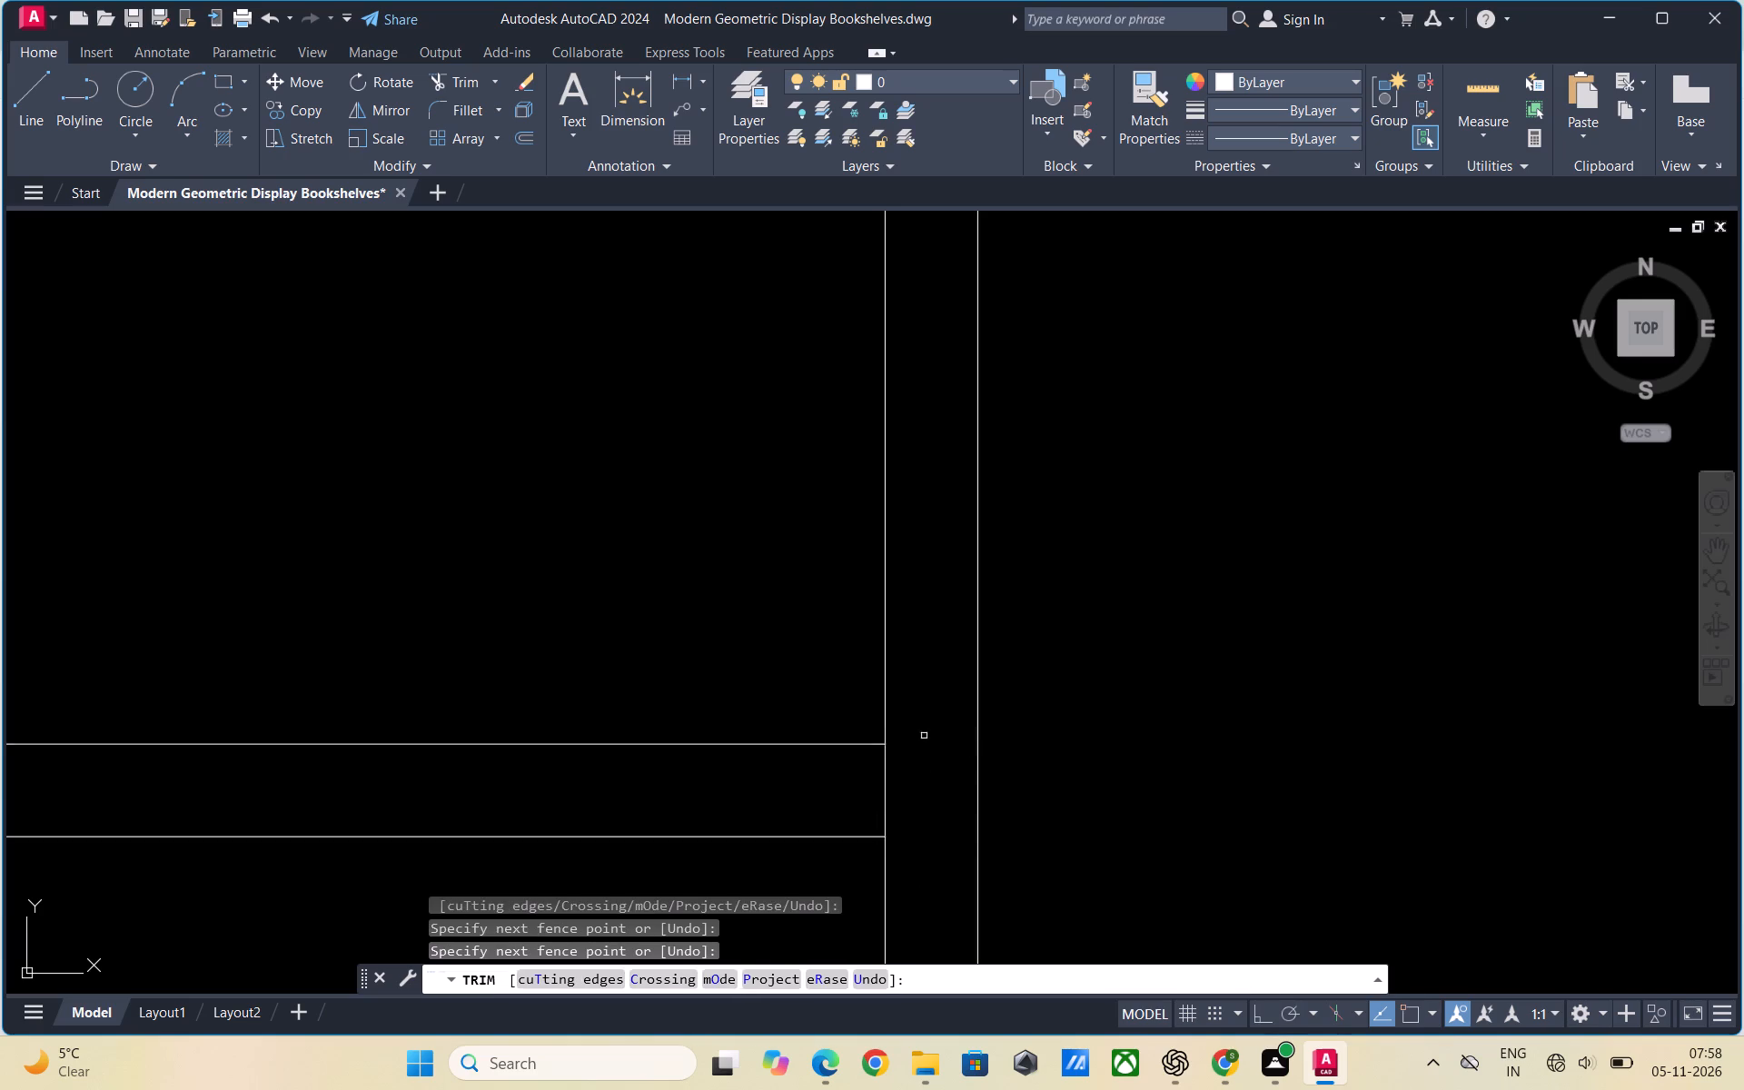
pyautogui.scroll(-4, 933, 694)
pyautogui.scroll(3, 903, 911)
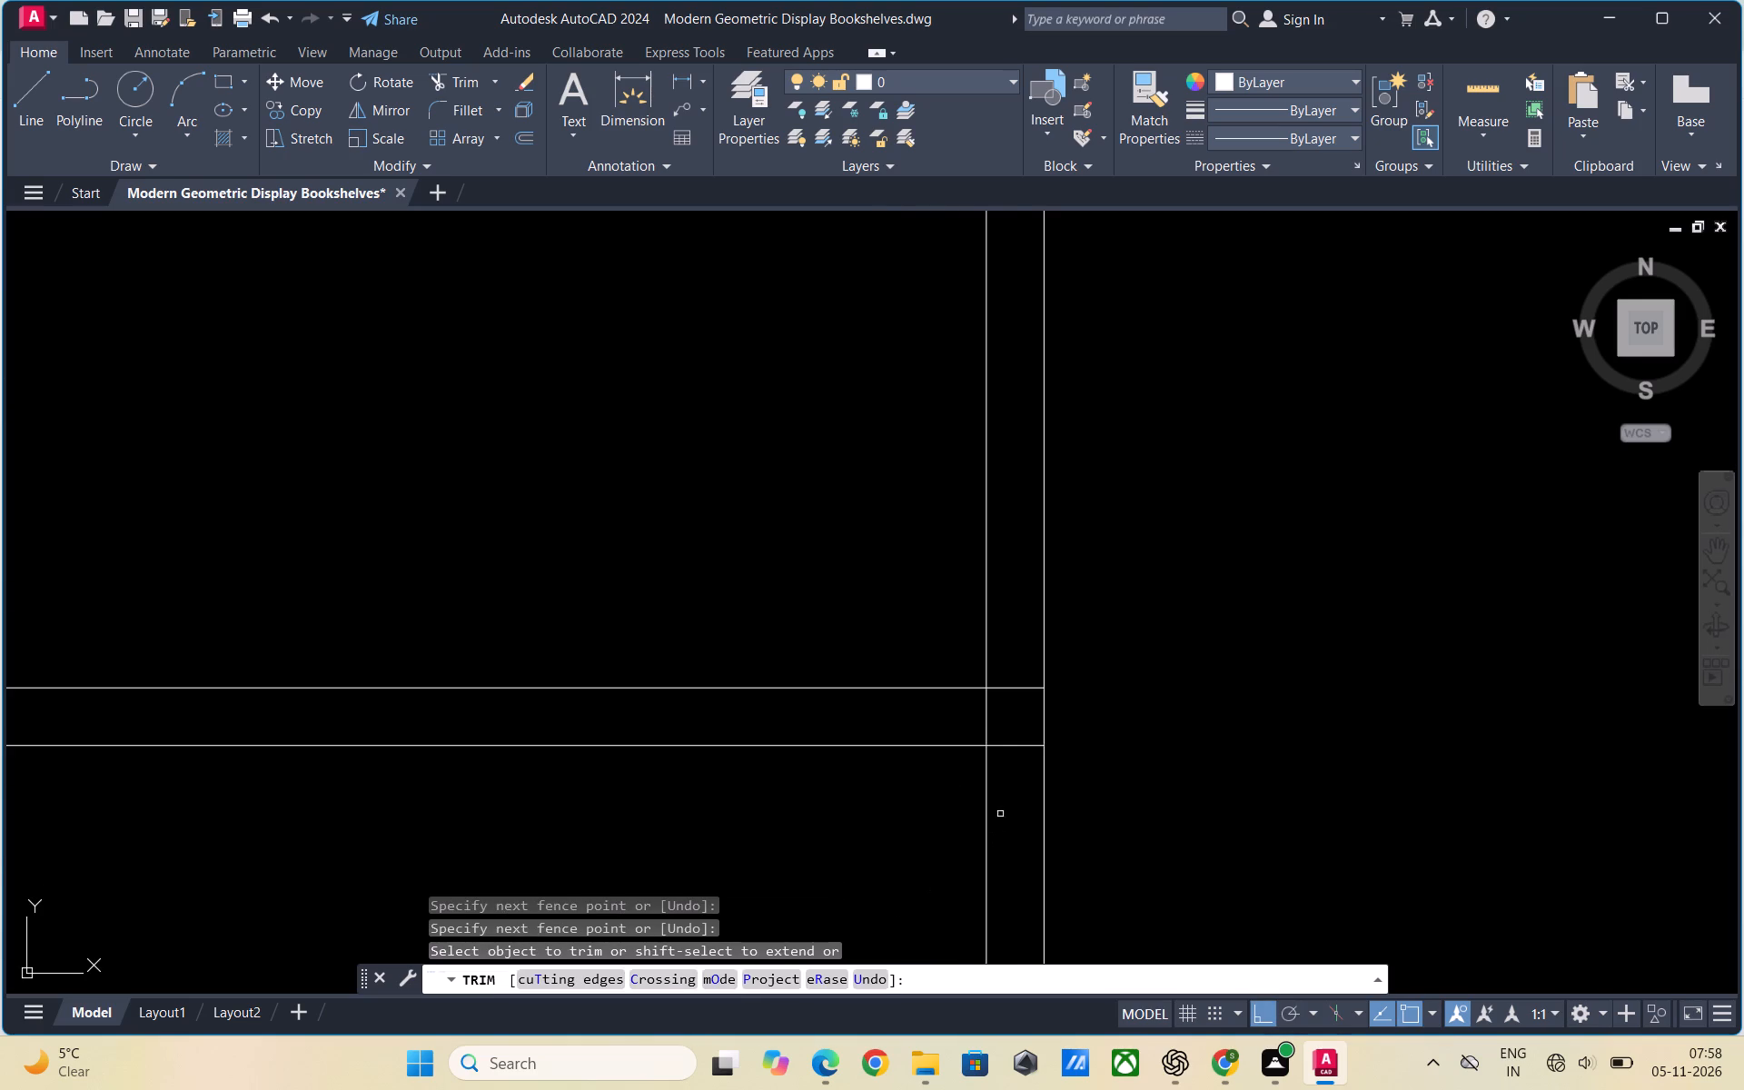
pyautogui.click(1009, 742)
pyautogui.click(1013, 679)
pyautogui.click(1013, 748)
pyautogui.scroll(-4, 1004, 826)
pyautogui.scroll(-2, 1159, 770)
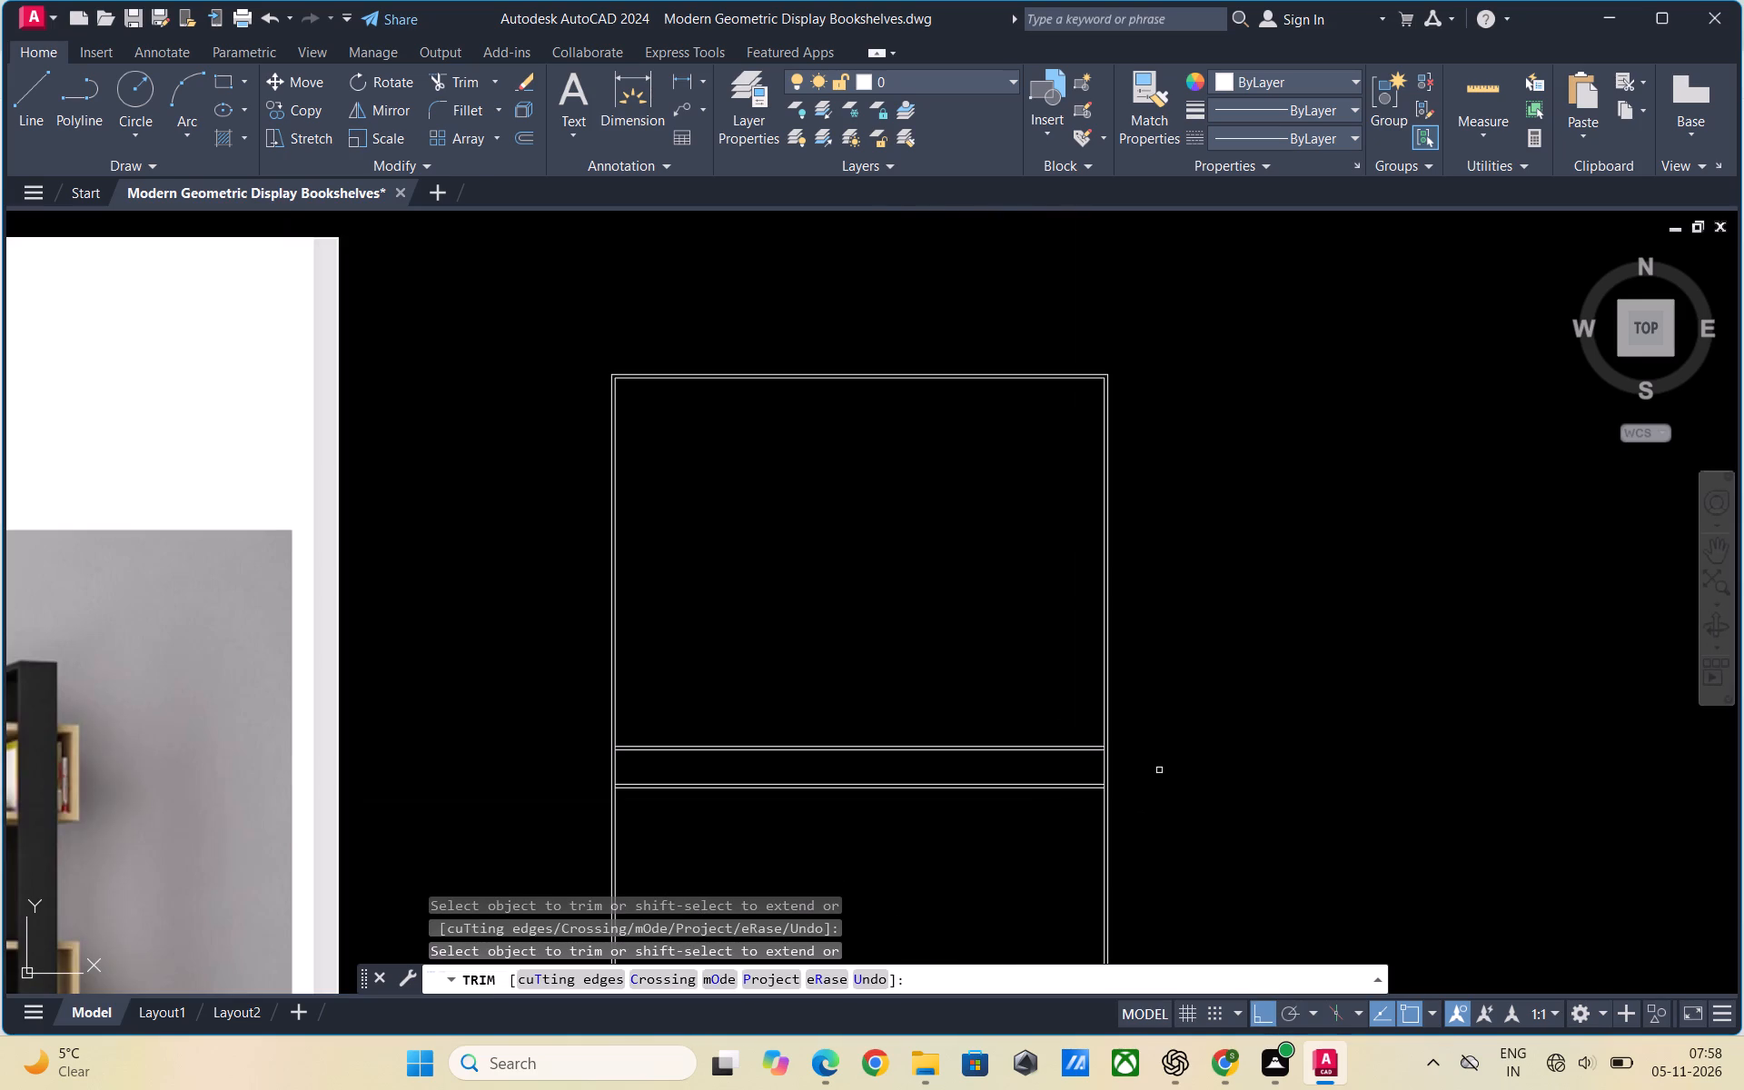
pyautogui.scroll(-2, 864, 461)
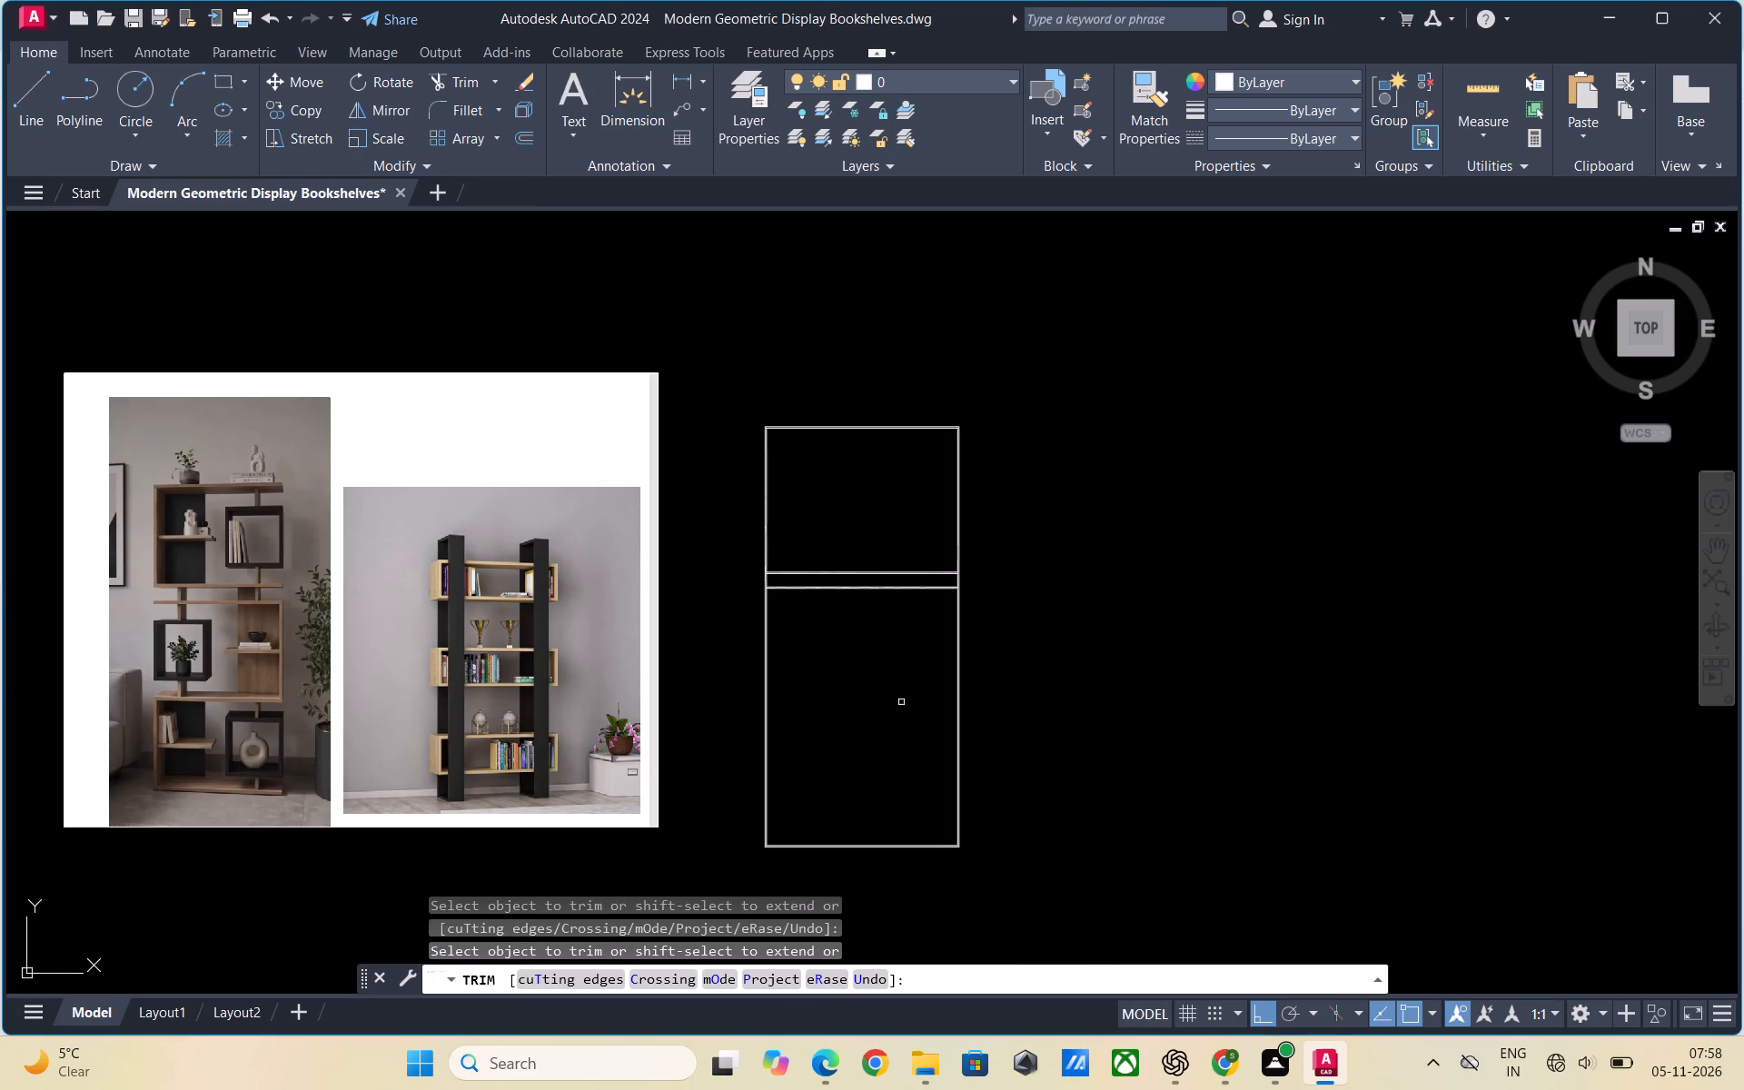
pyautogui.press('Escape')
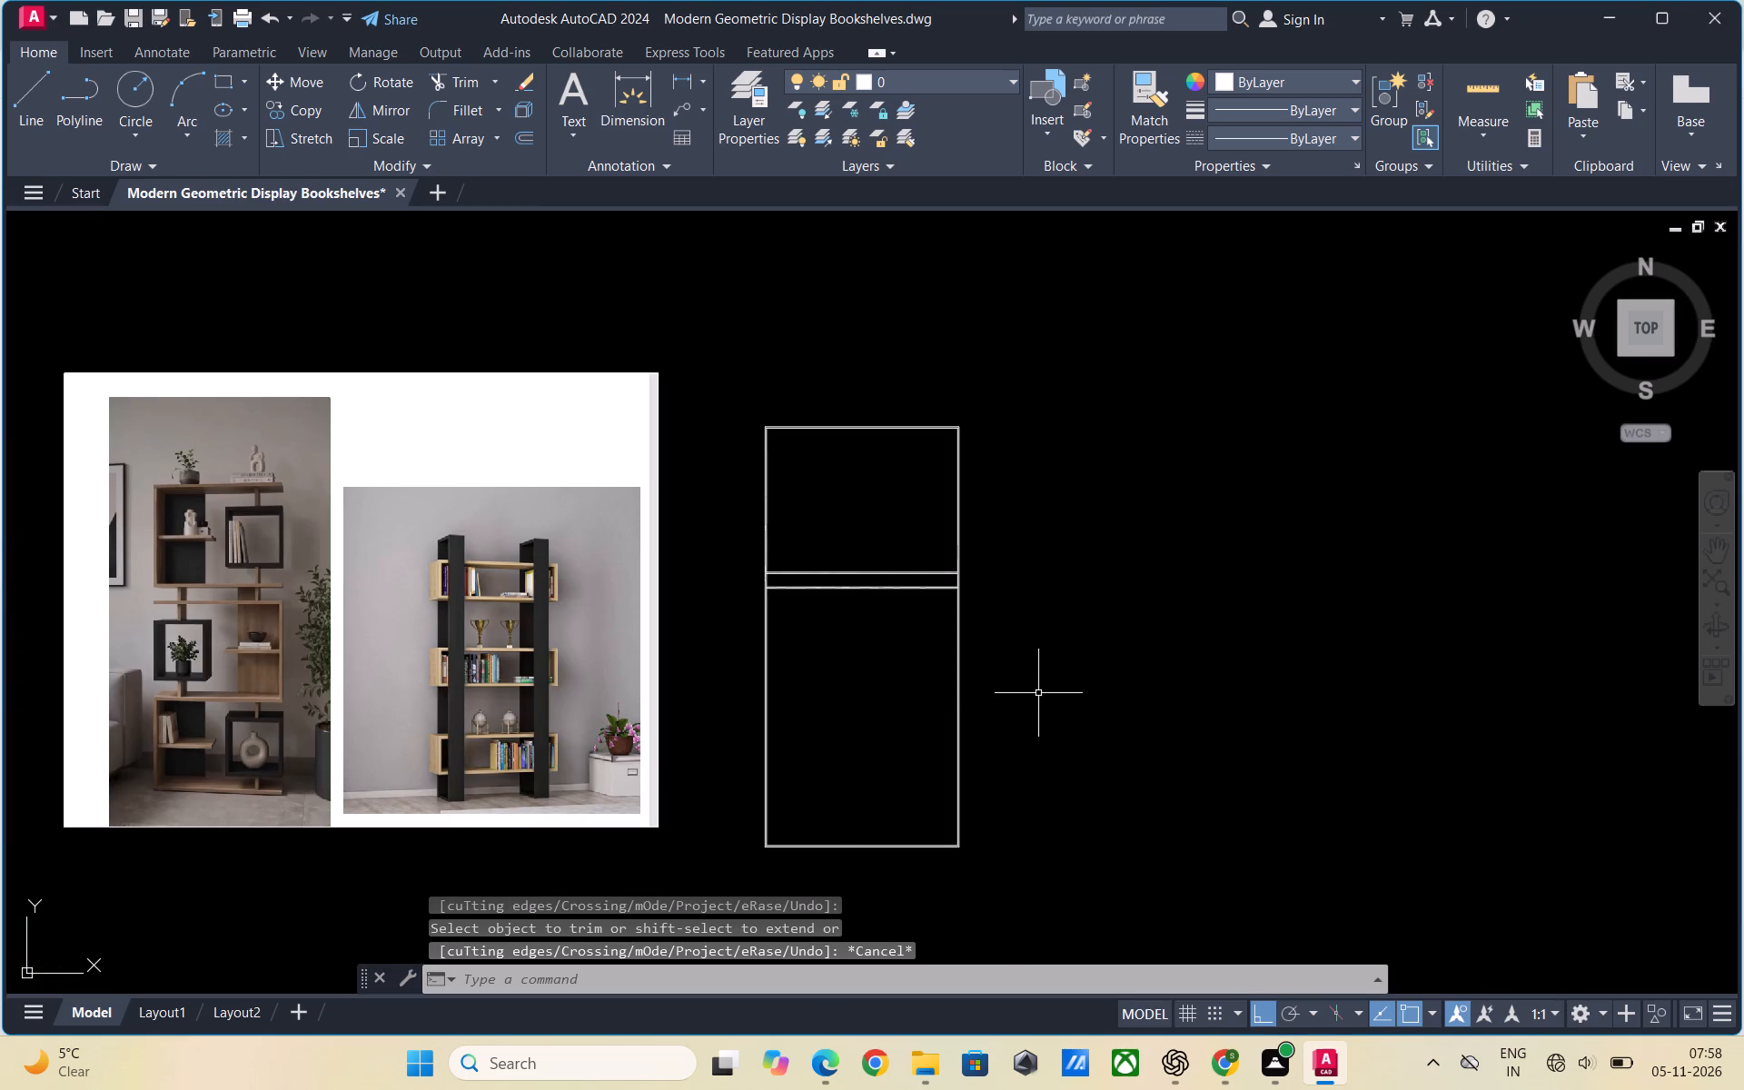
# Save the bookshelf drawing.
pyautogui.hotkey('ctrl', 's')
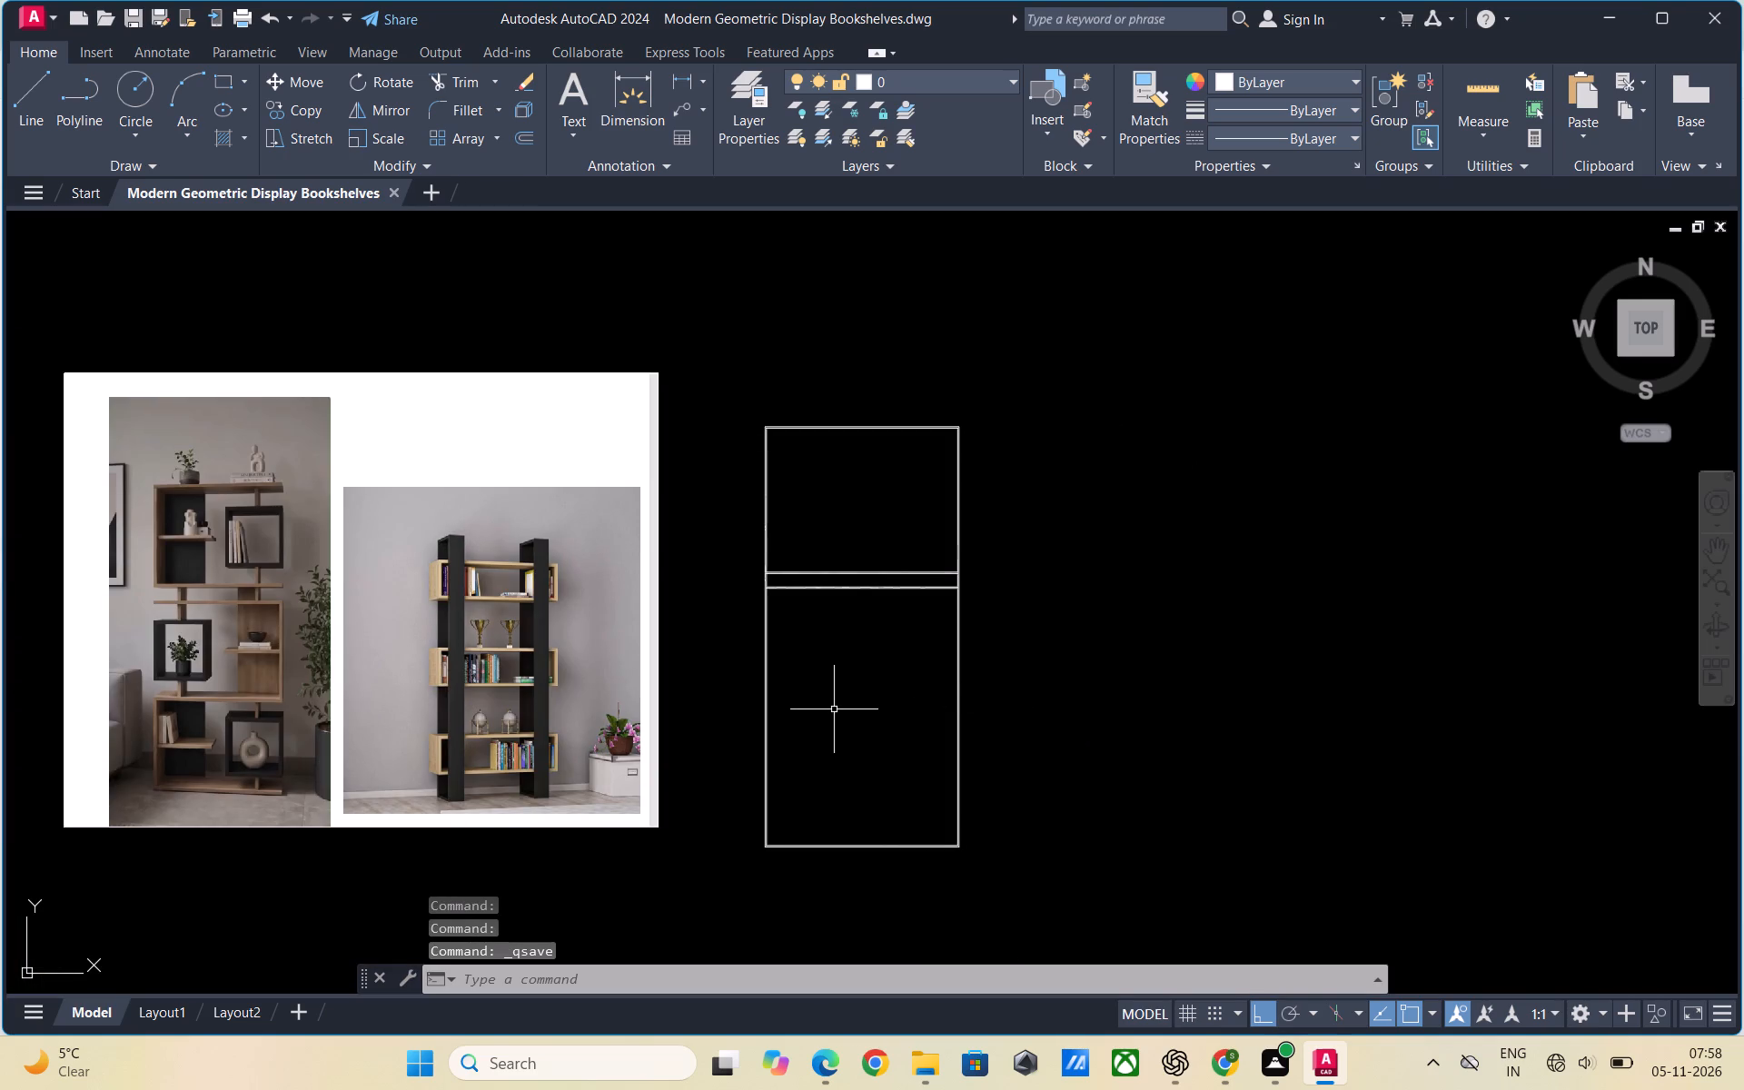
# Study the reference photos against the frame and its empty lower section to plan the next bookshelf divisions.
pyautogui.scroll(1, 825, 708)
pyautogui.scroll(-1, 826, 702)
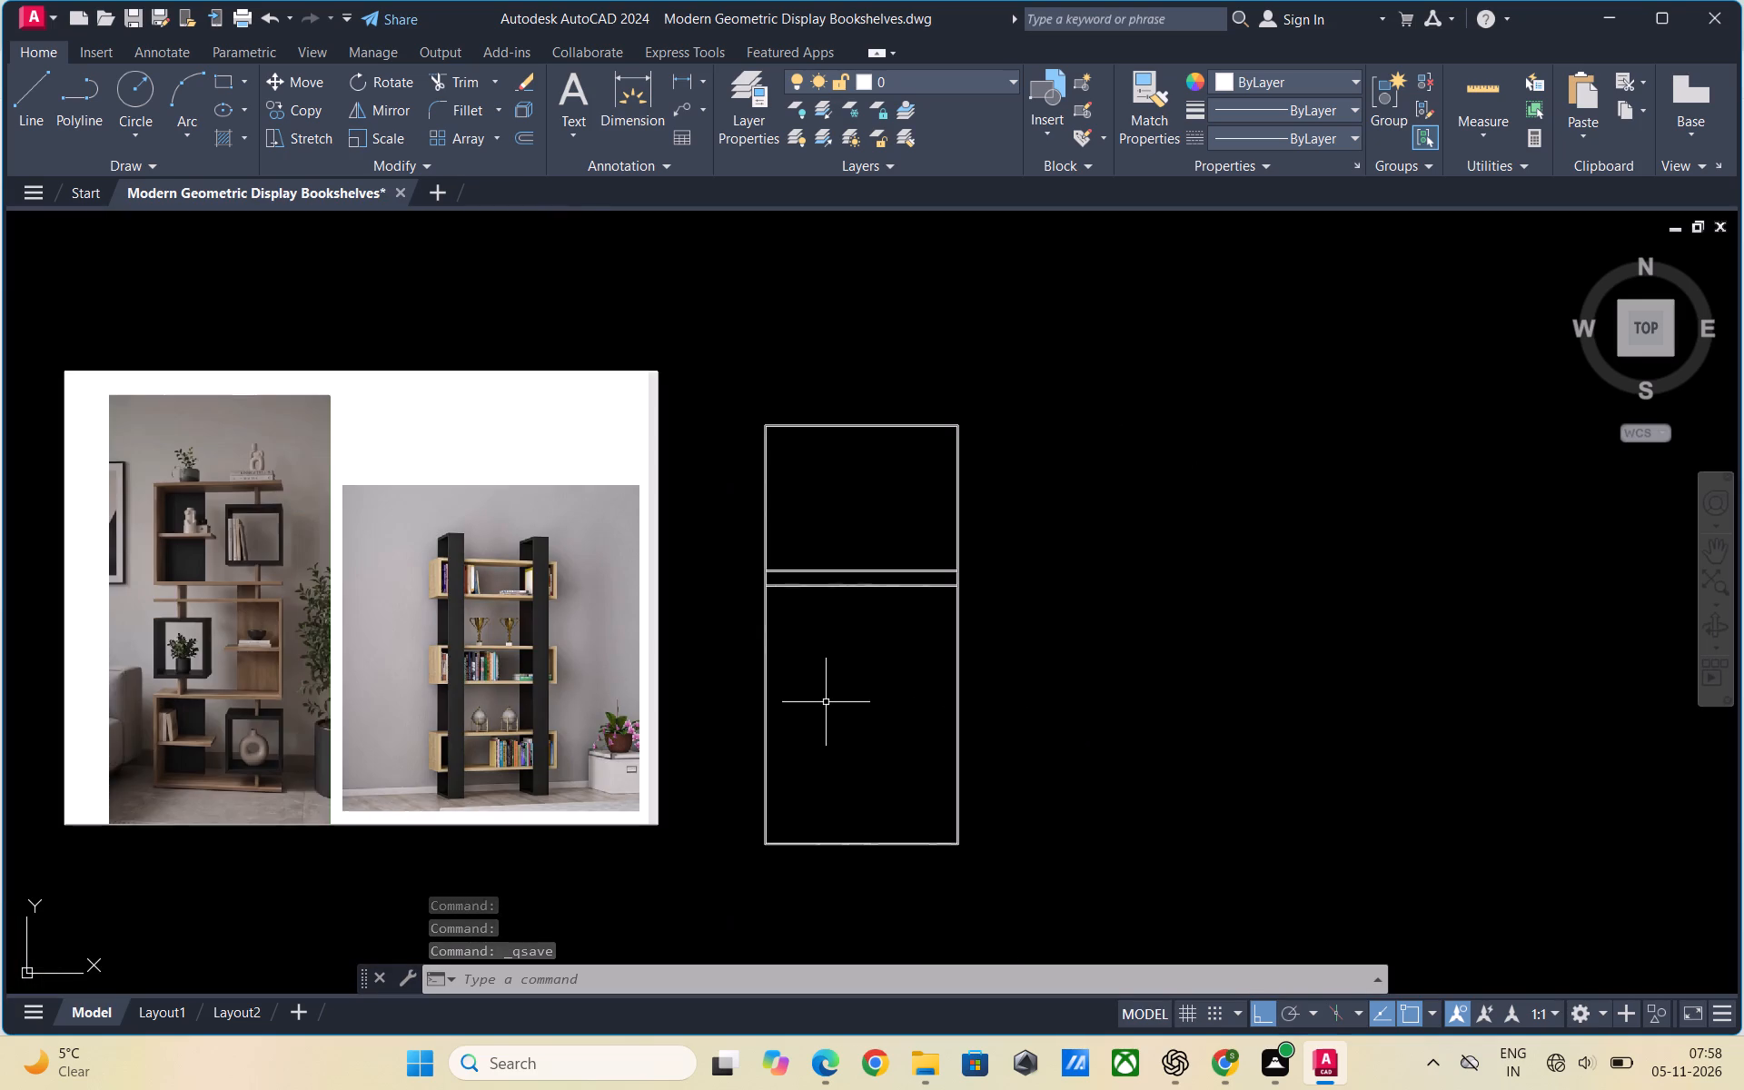
pyautogui.scroll(1, 826, 666)
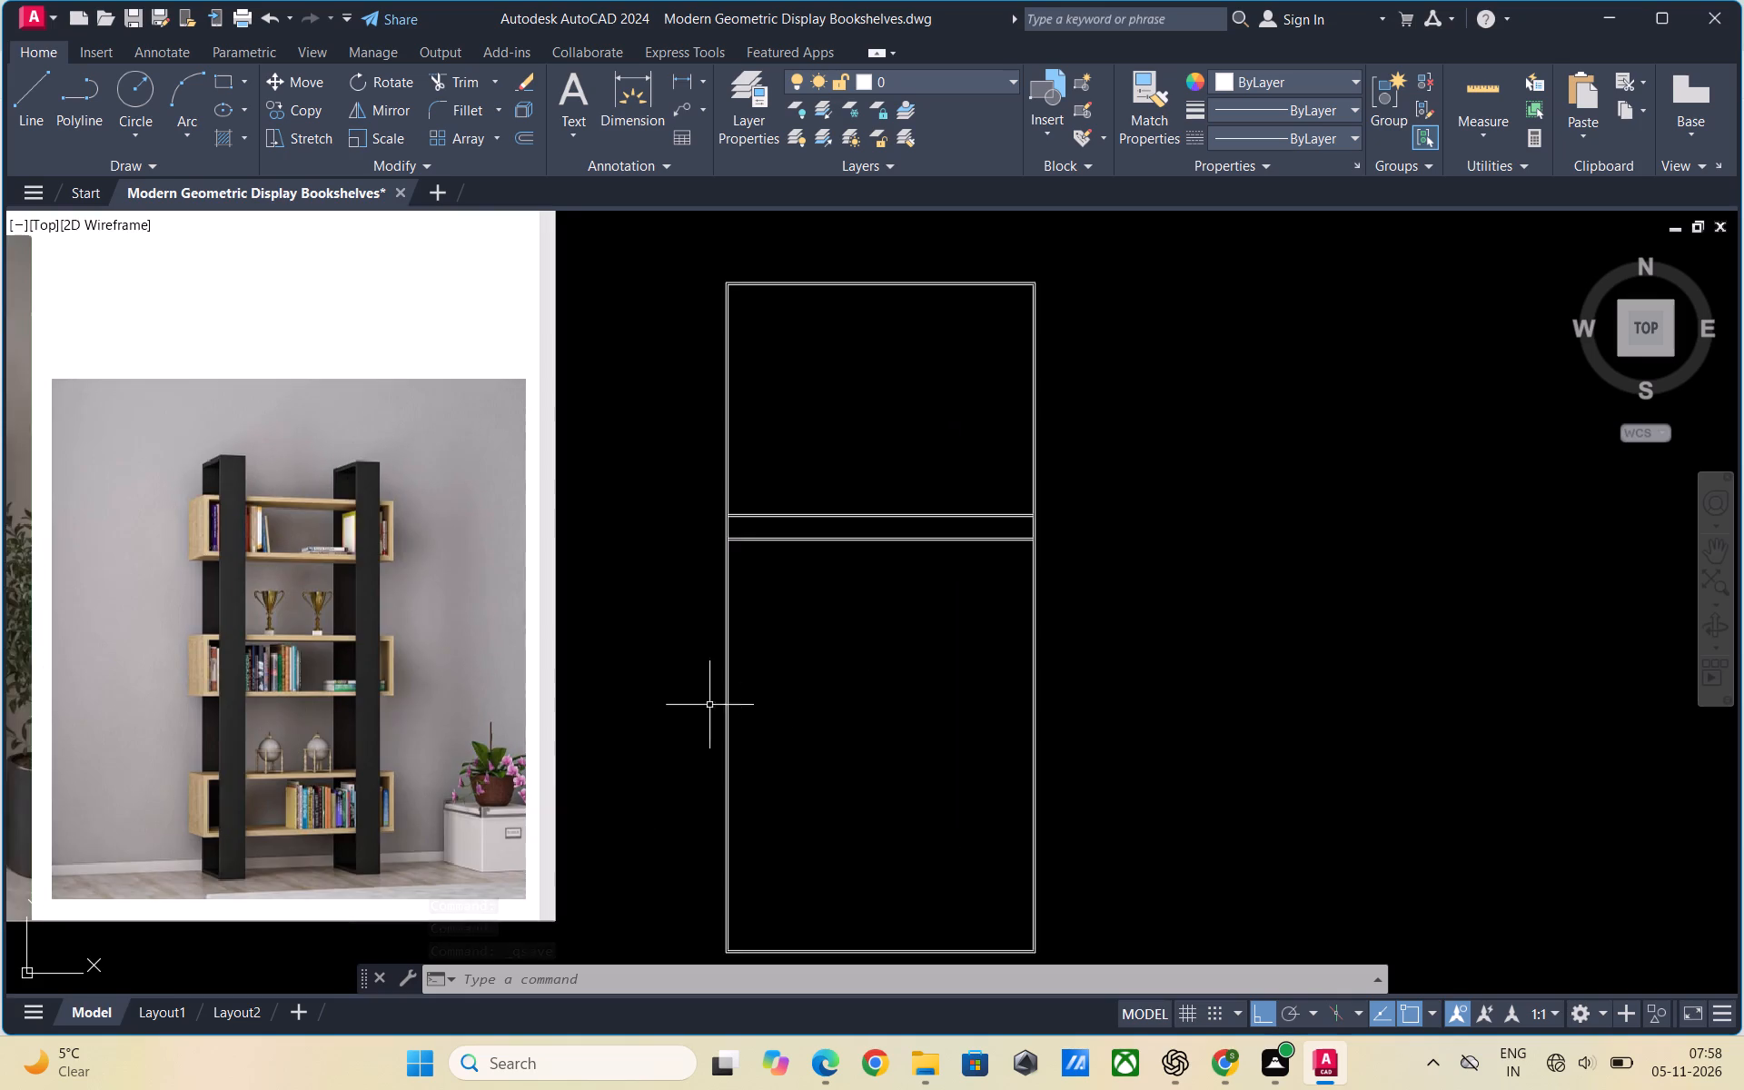
pyautogui.scroll(-1, 697, 708)
pyautogui.scroll(1, 837, 695)
pyautogui.scroll(-1, 829, 696)
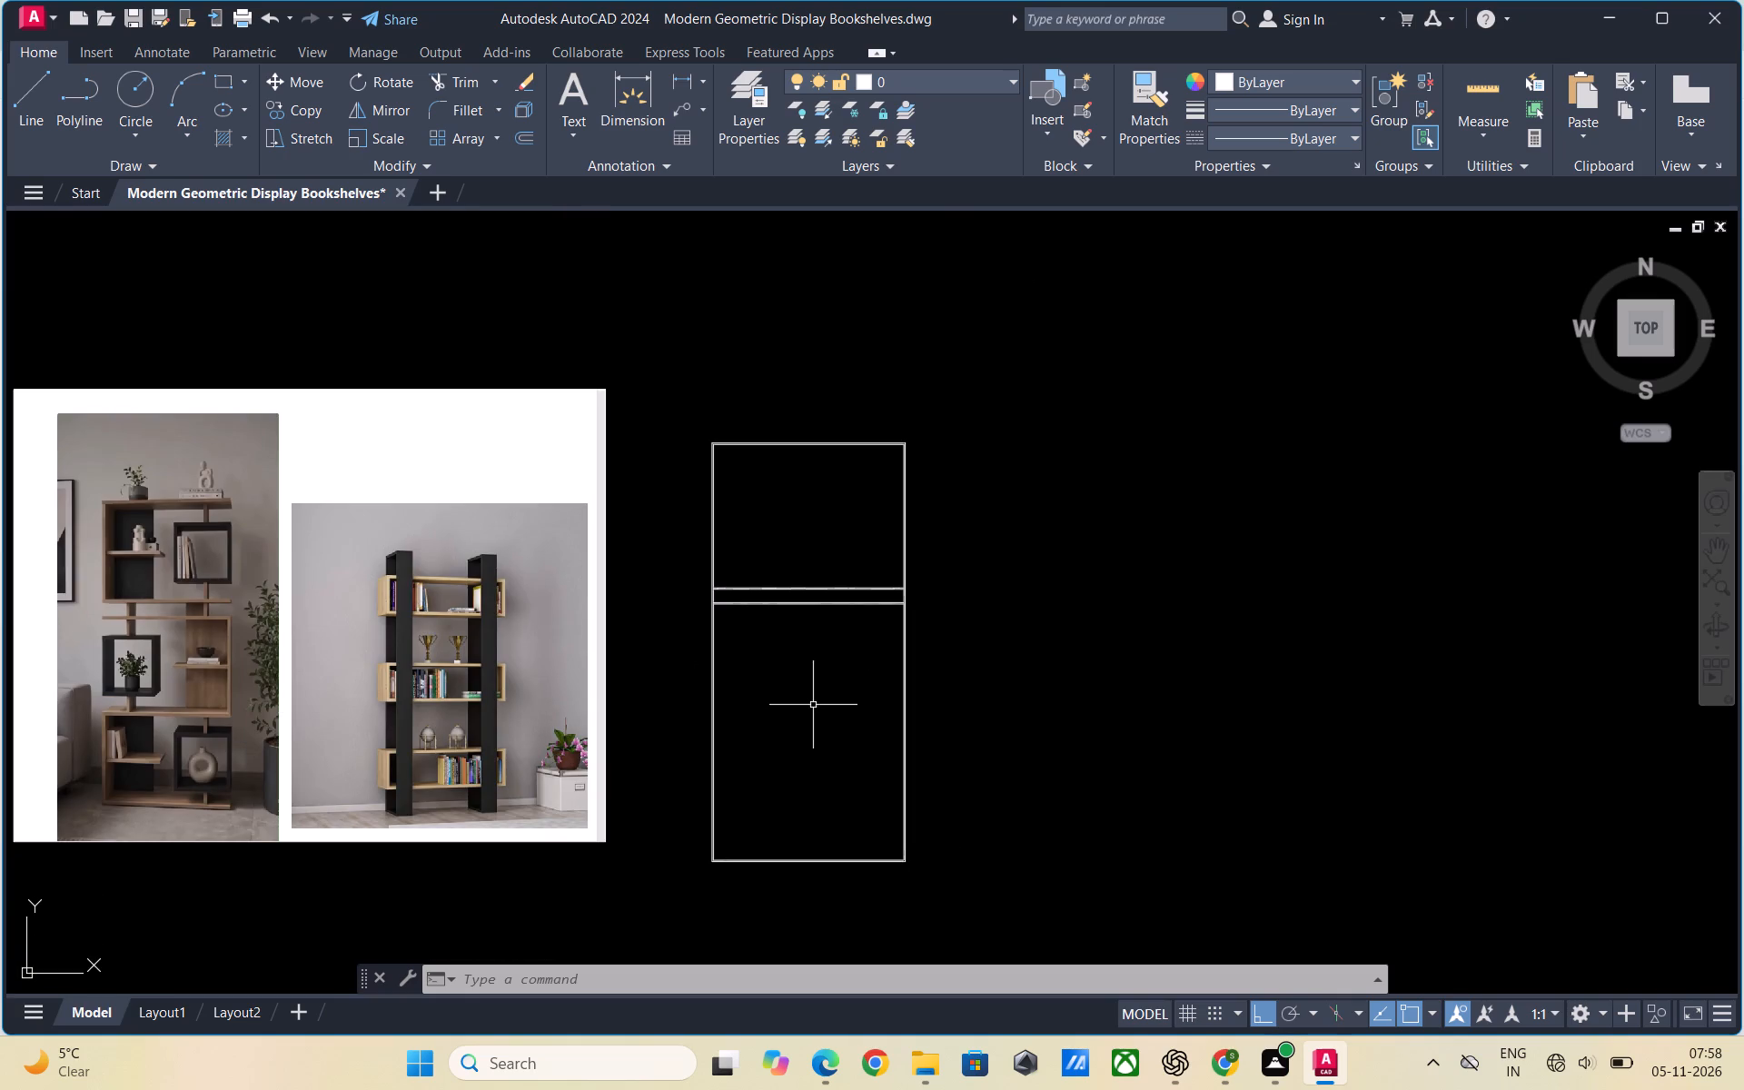
pyautogui.scroll(1, 805, 704)
pyautogui.scroll(-1, 805, 703)
pyautogui.scroll(1, 794, 711)
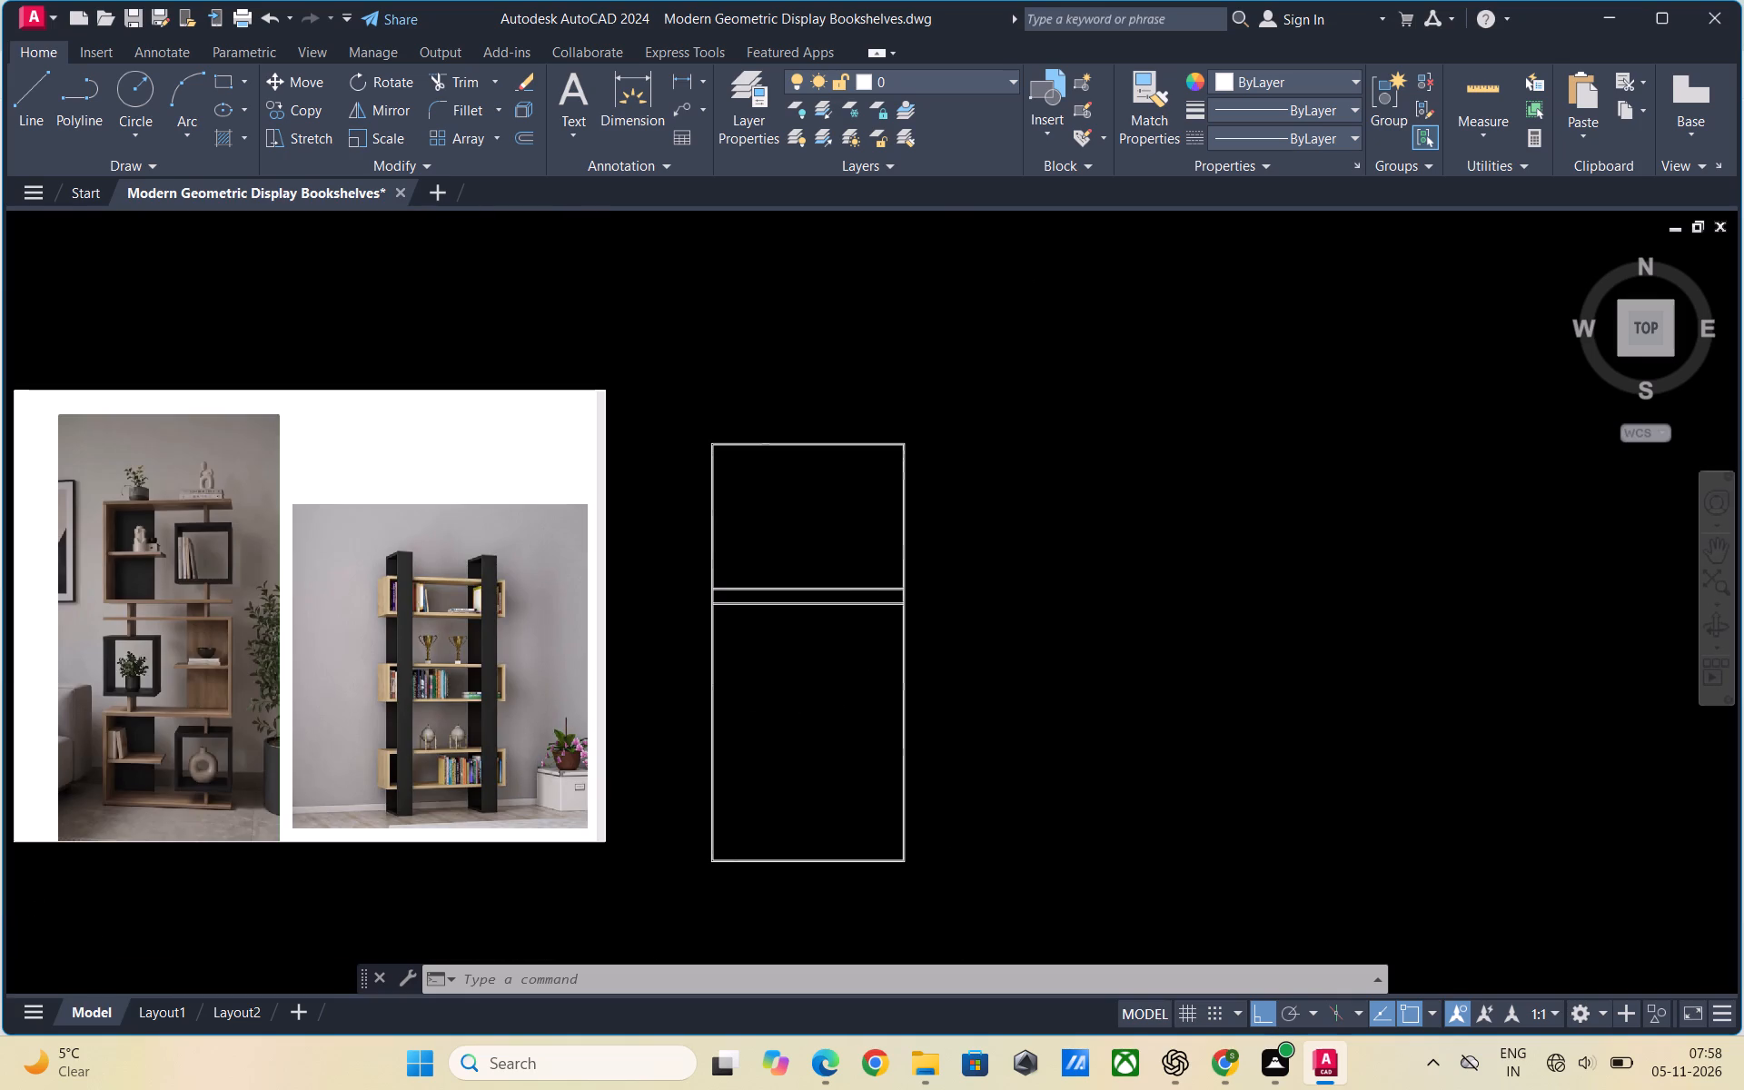
pyautogui.scroll(-1, 811, 718)
pyautogui.scroll(1, 806, 721)
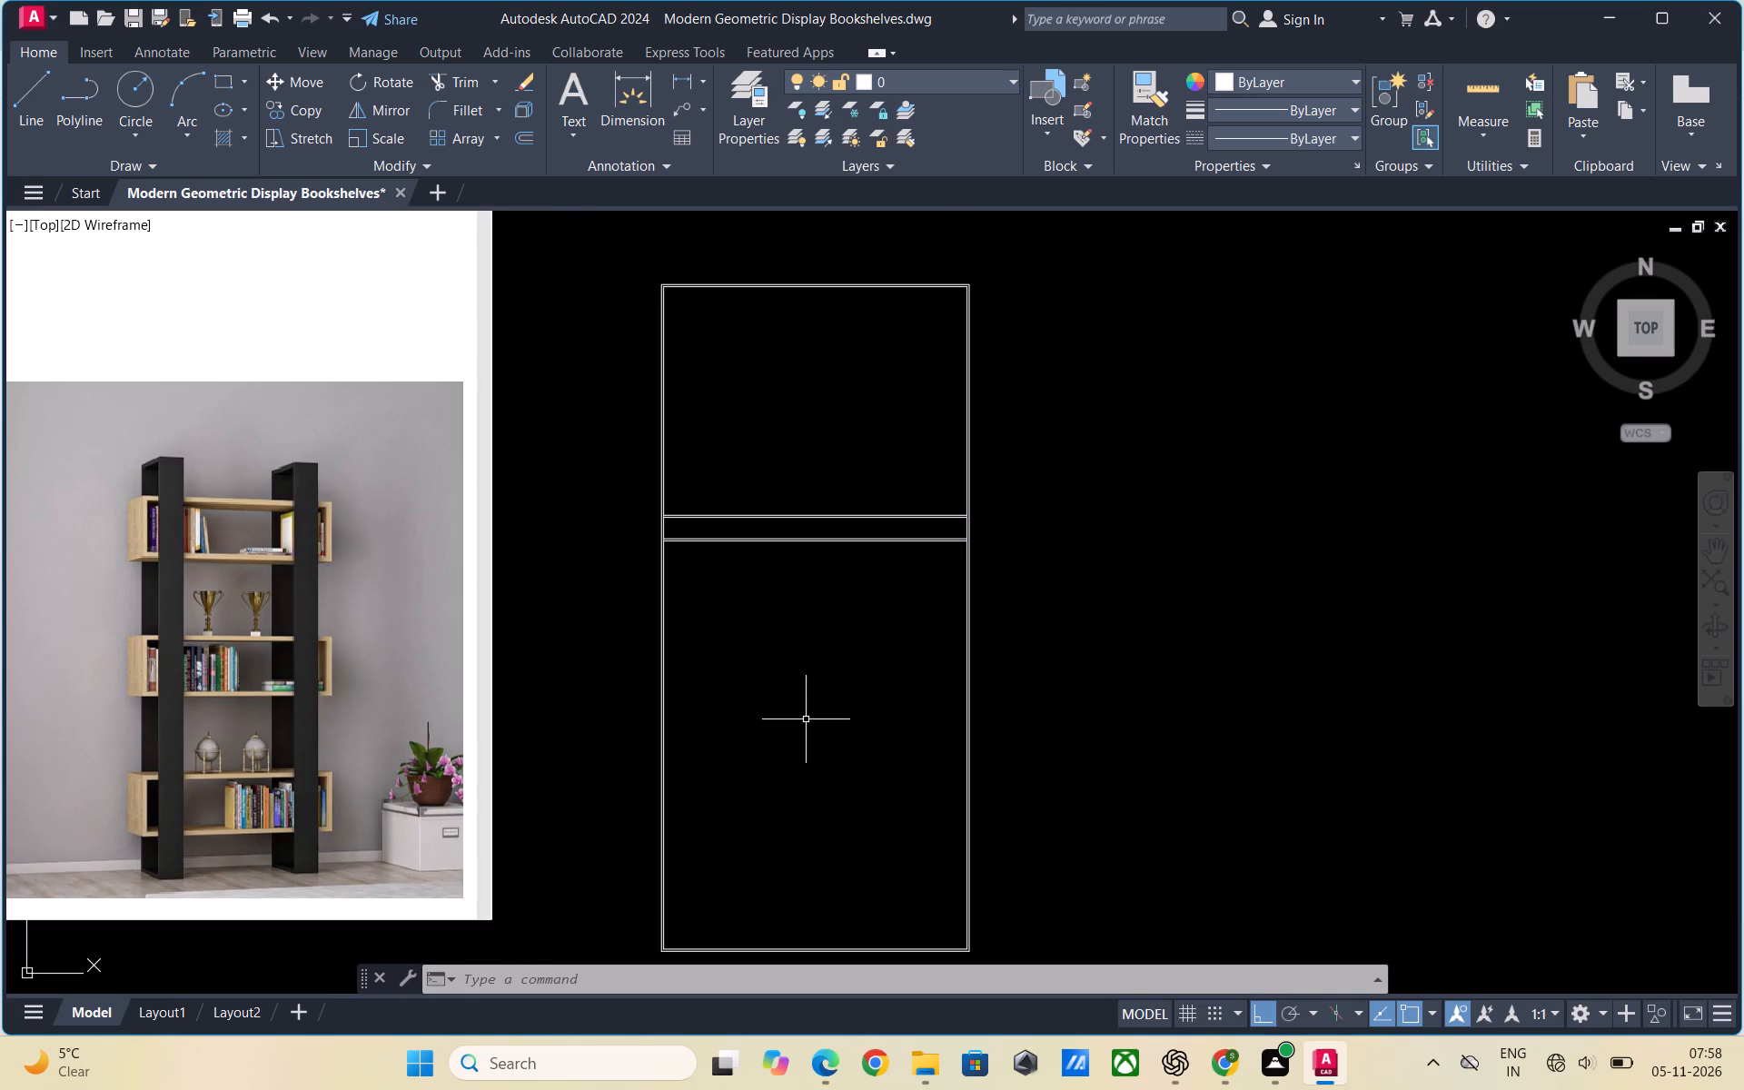
pyautogui.scroll(-1, 806, 713)
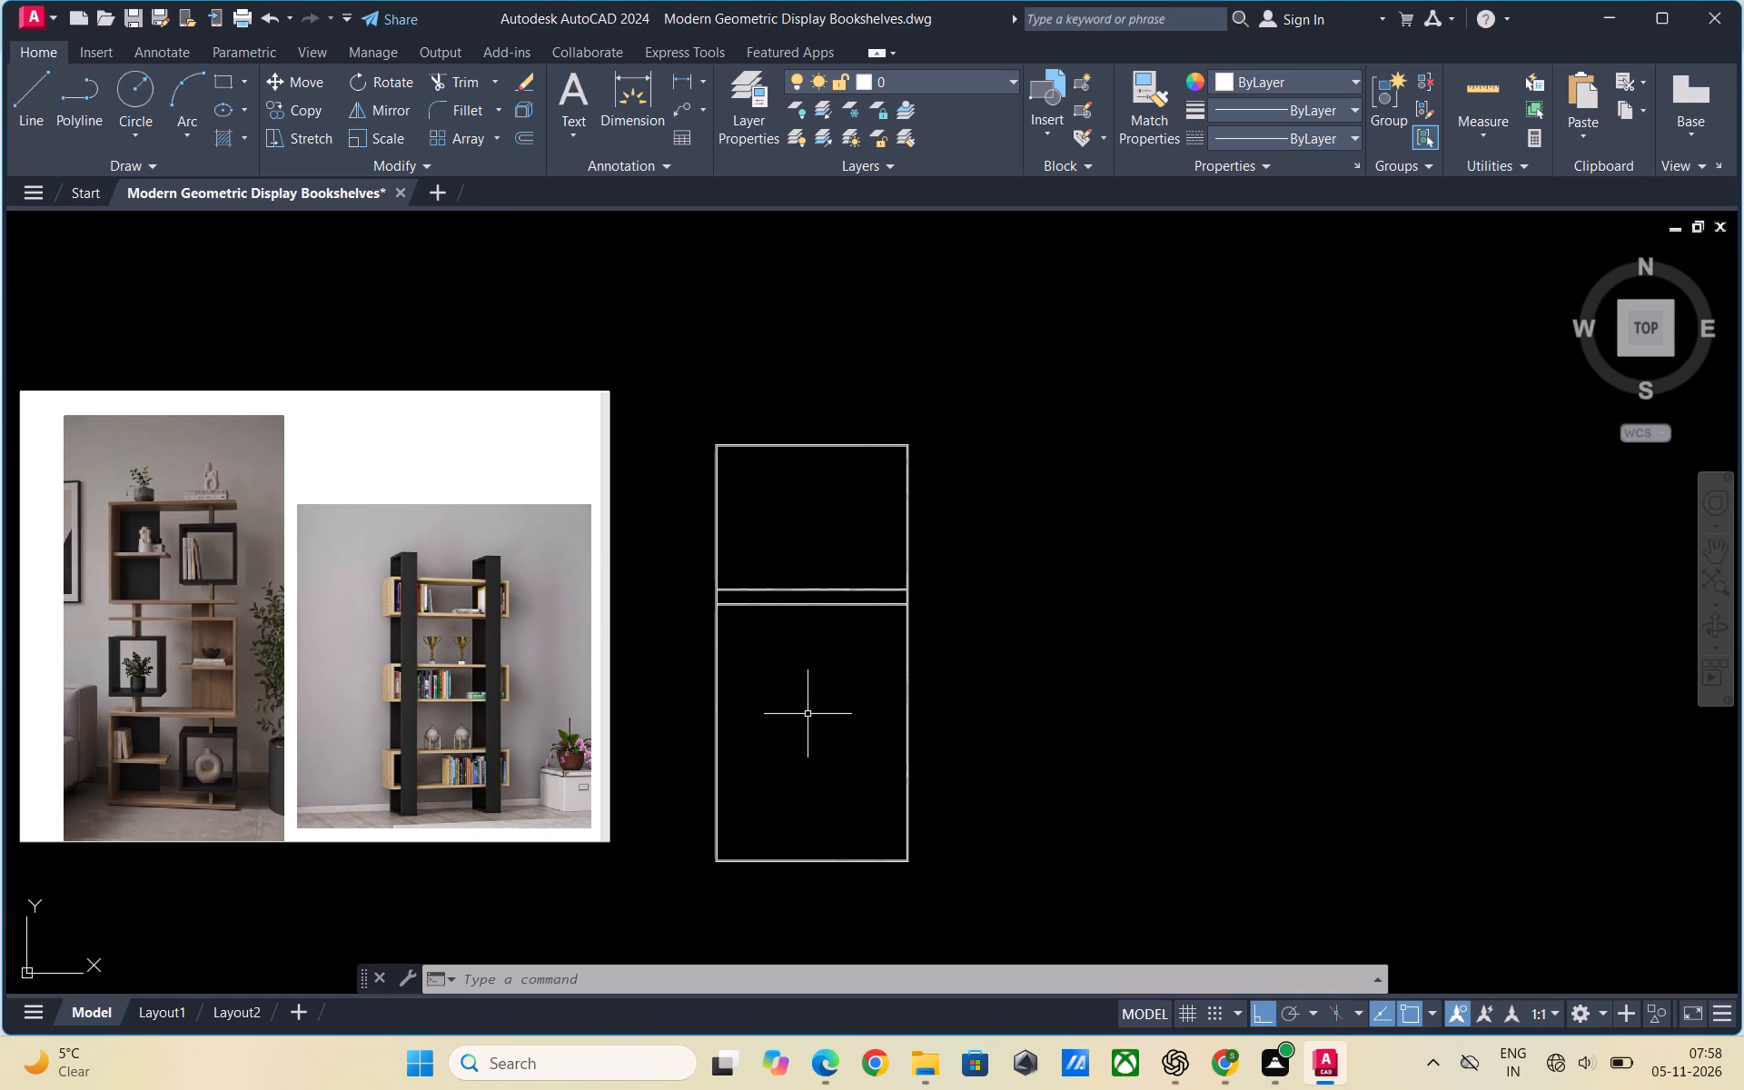
pyautogui.scroll(1, 681, 738)
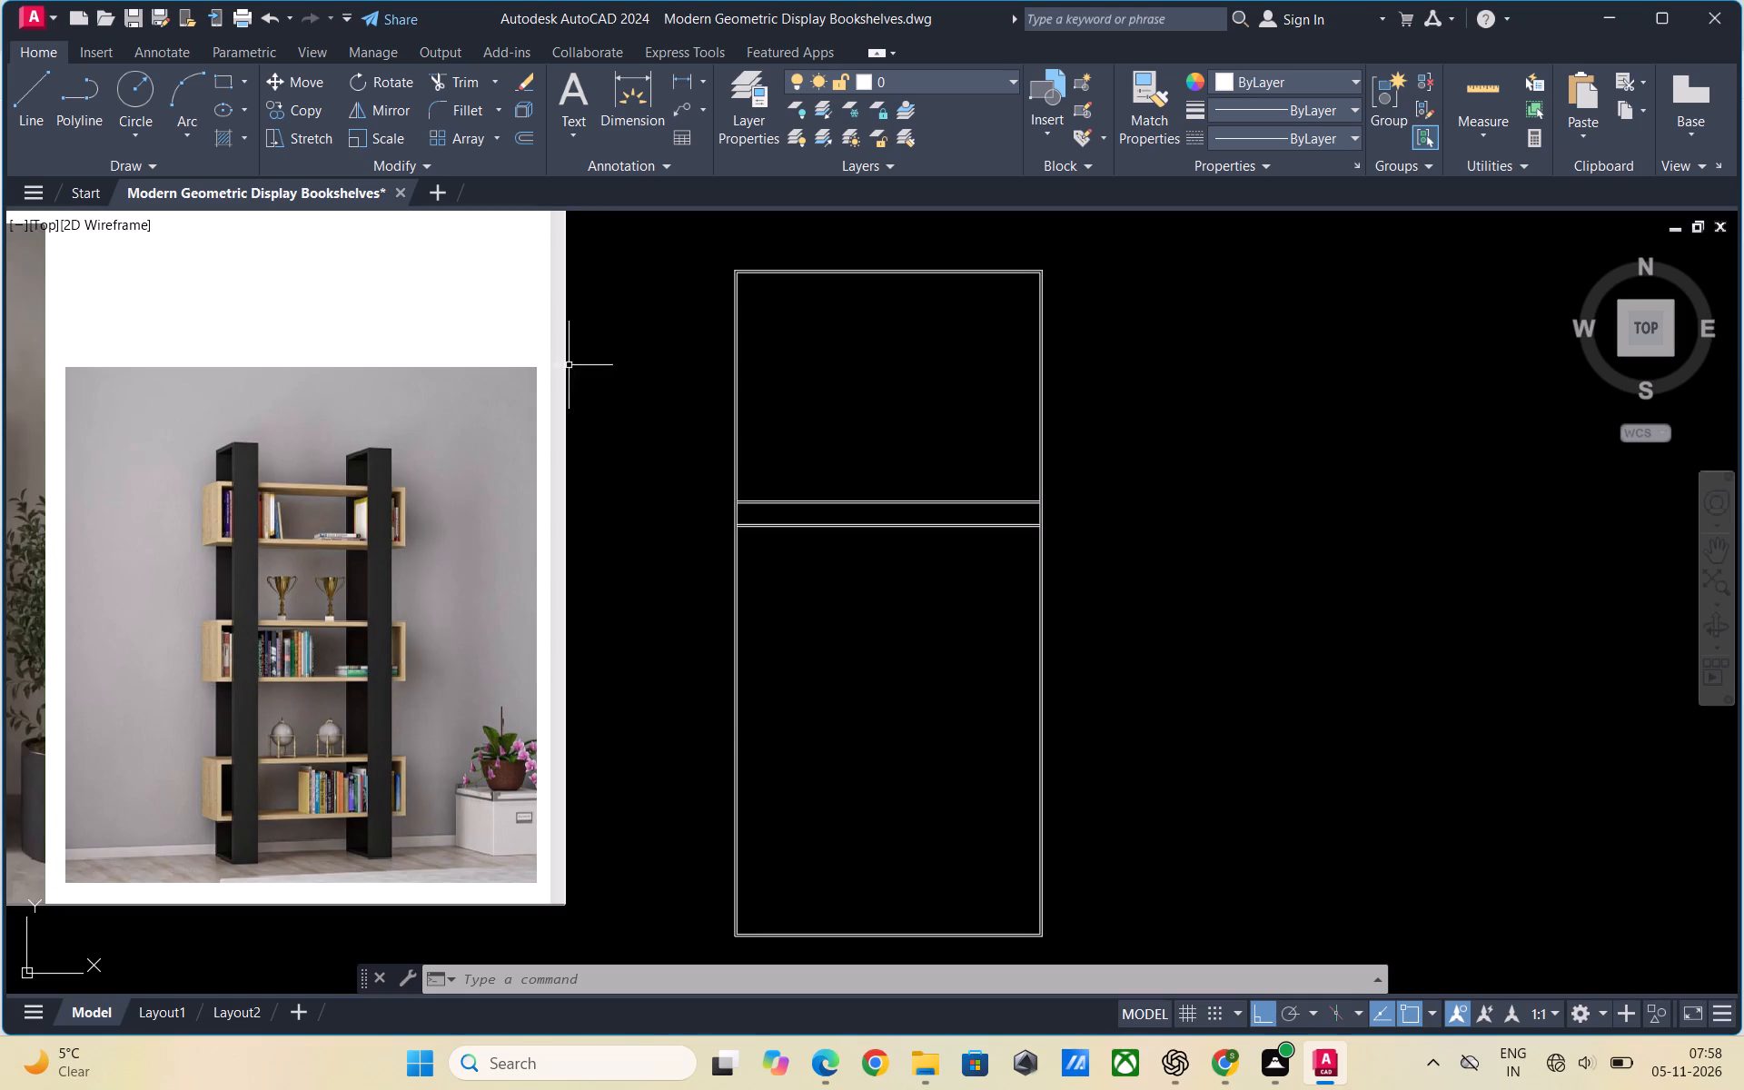
pyautogui.scroll(1, 710, 656)
pyautogui.scroll(-1, 536, 634)
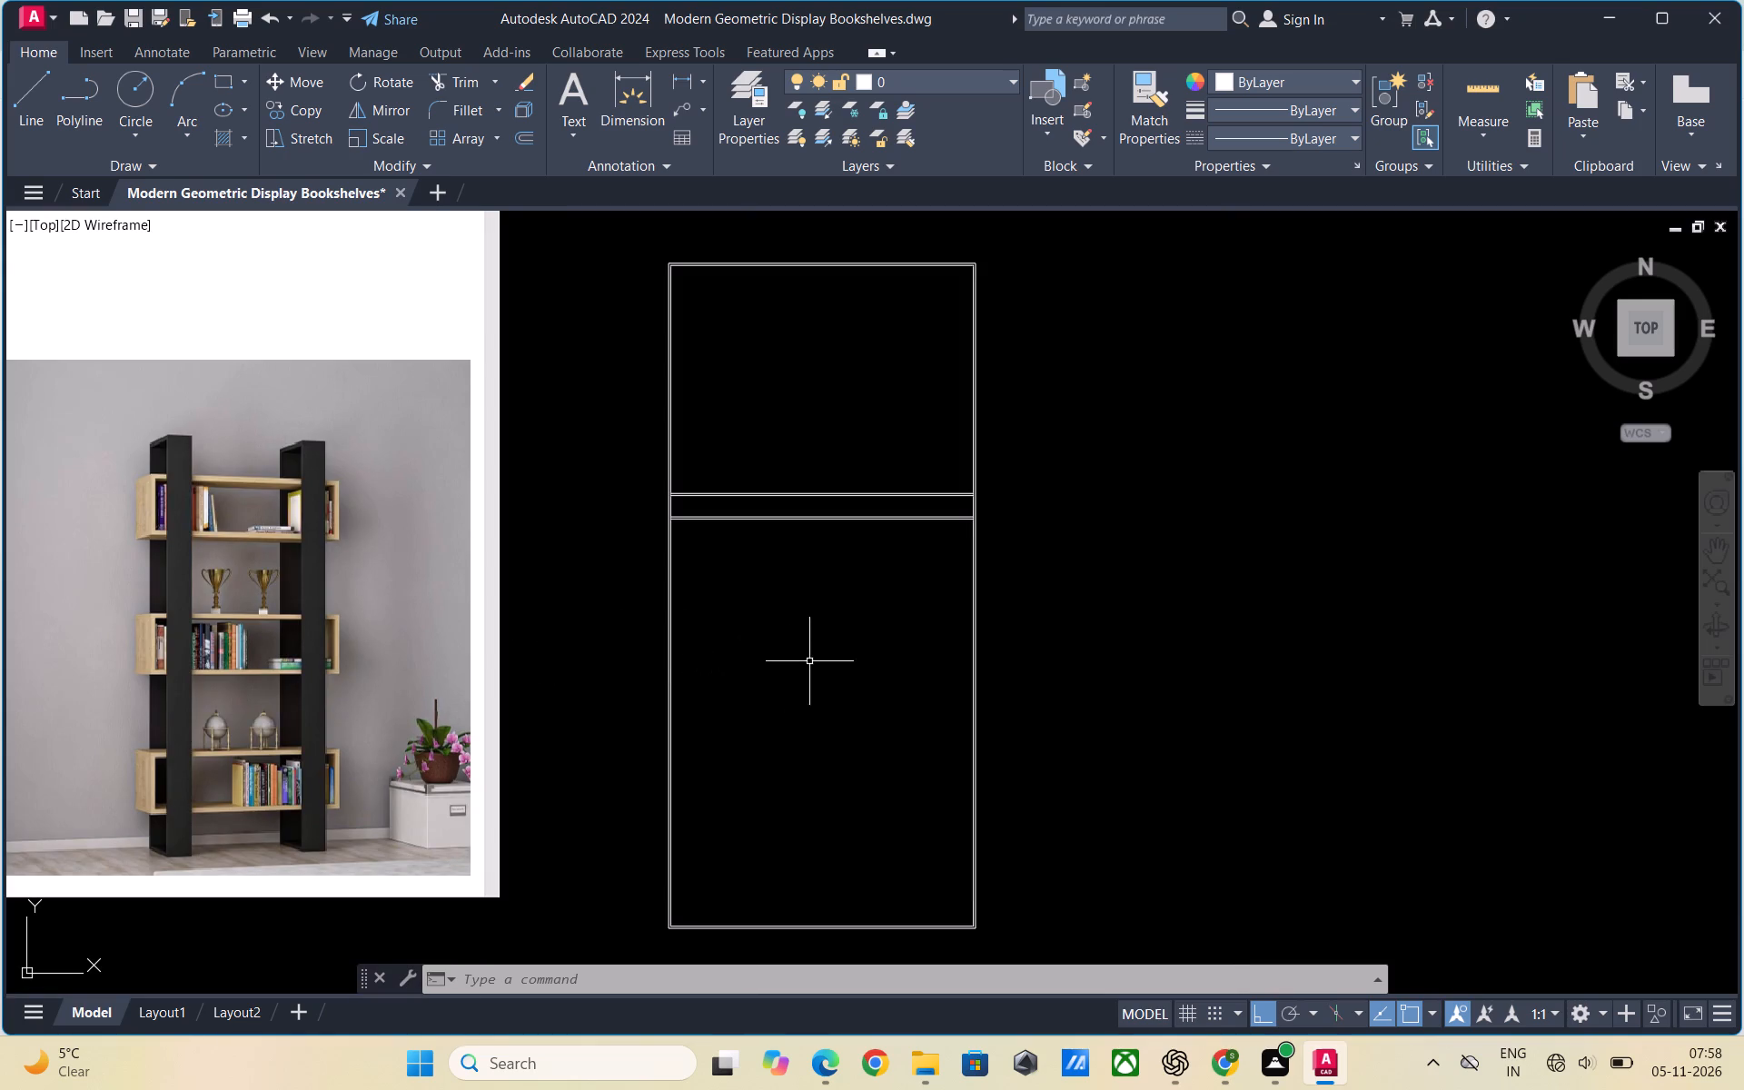
pyautogui.scroll(-1, 809, 659)
pyautogui.scroll(1, 806, 665)
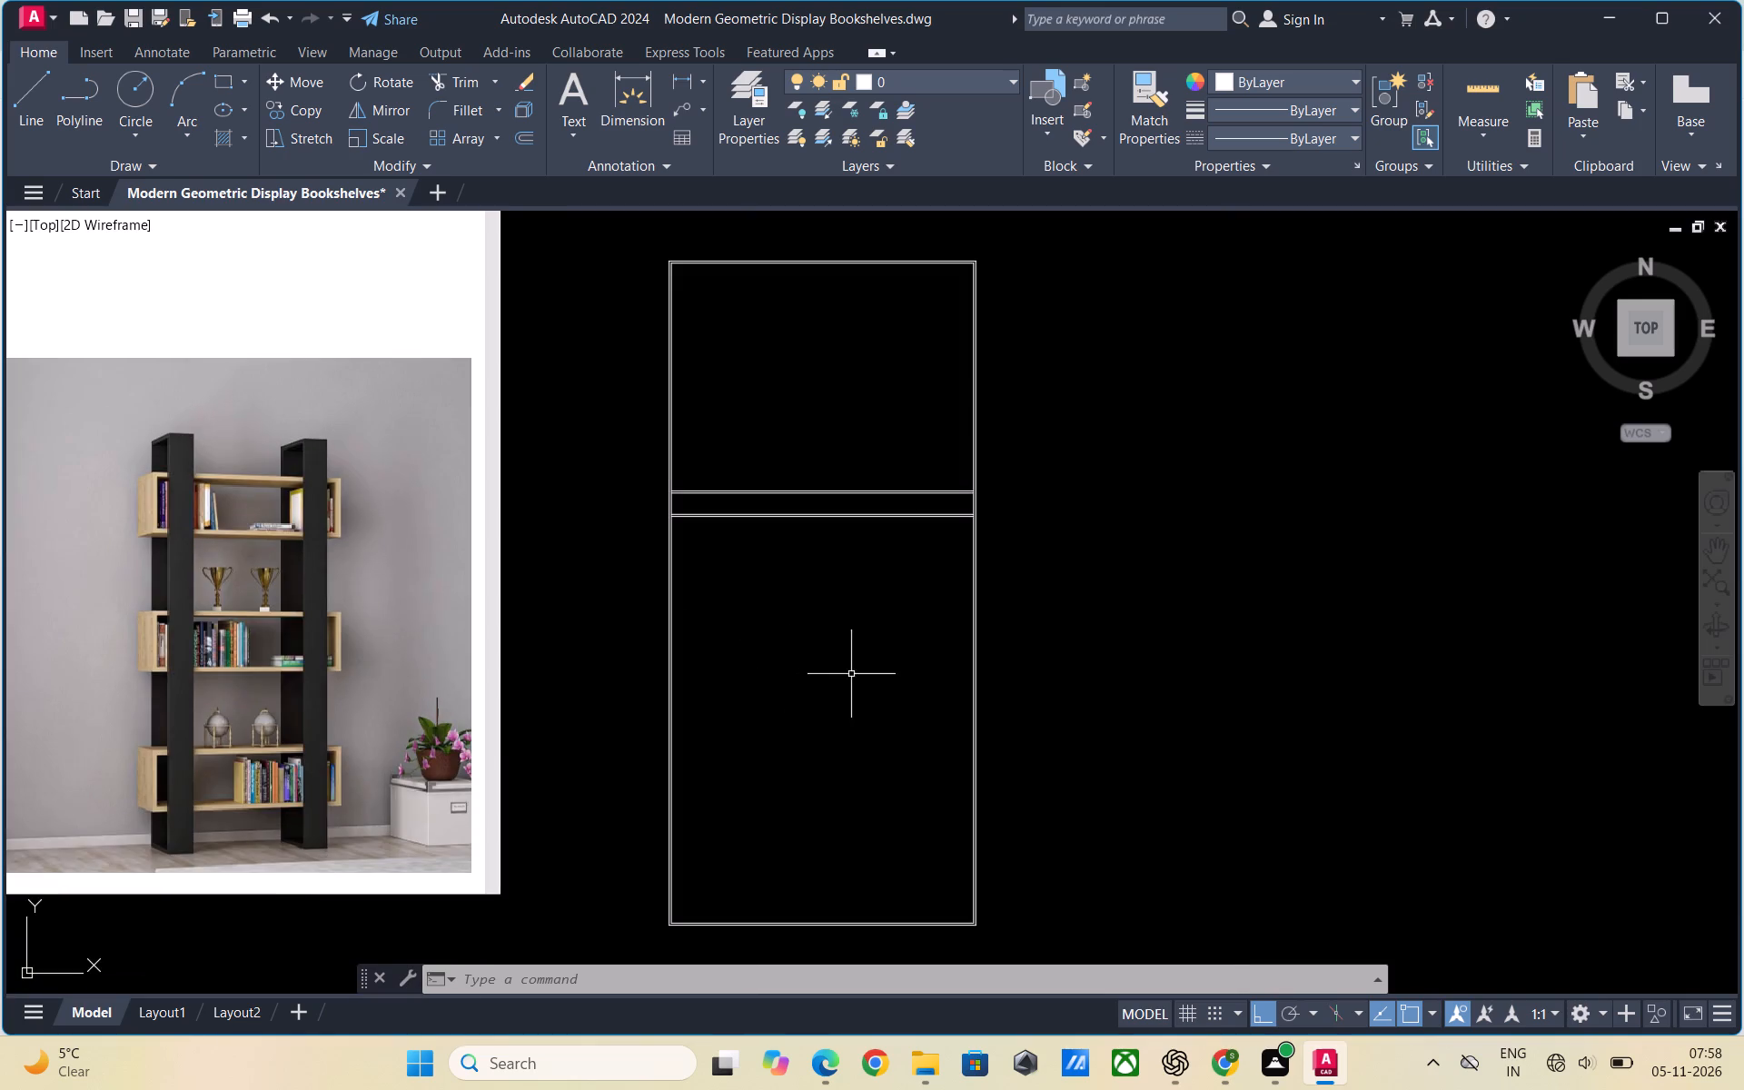
pyautogui.scroll(-1, 853, 668)
pyautogui.scroll(-1, 458, 675)
pyautogui.scroll(1, 680, 715)
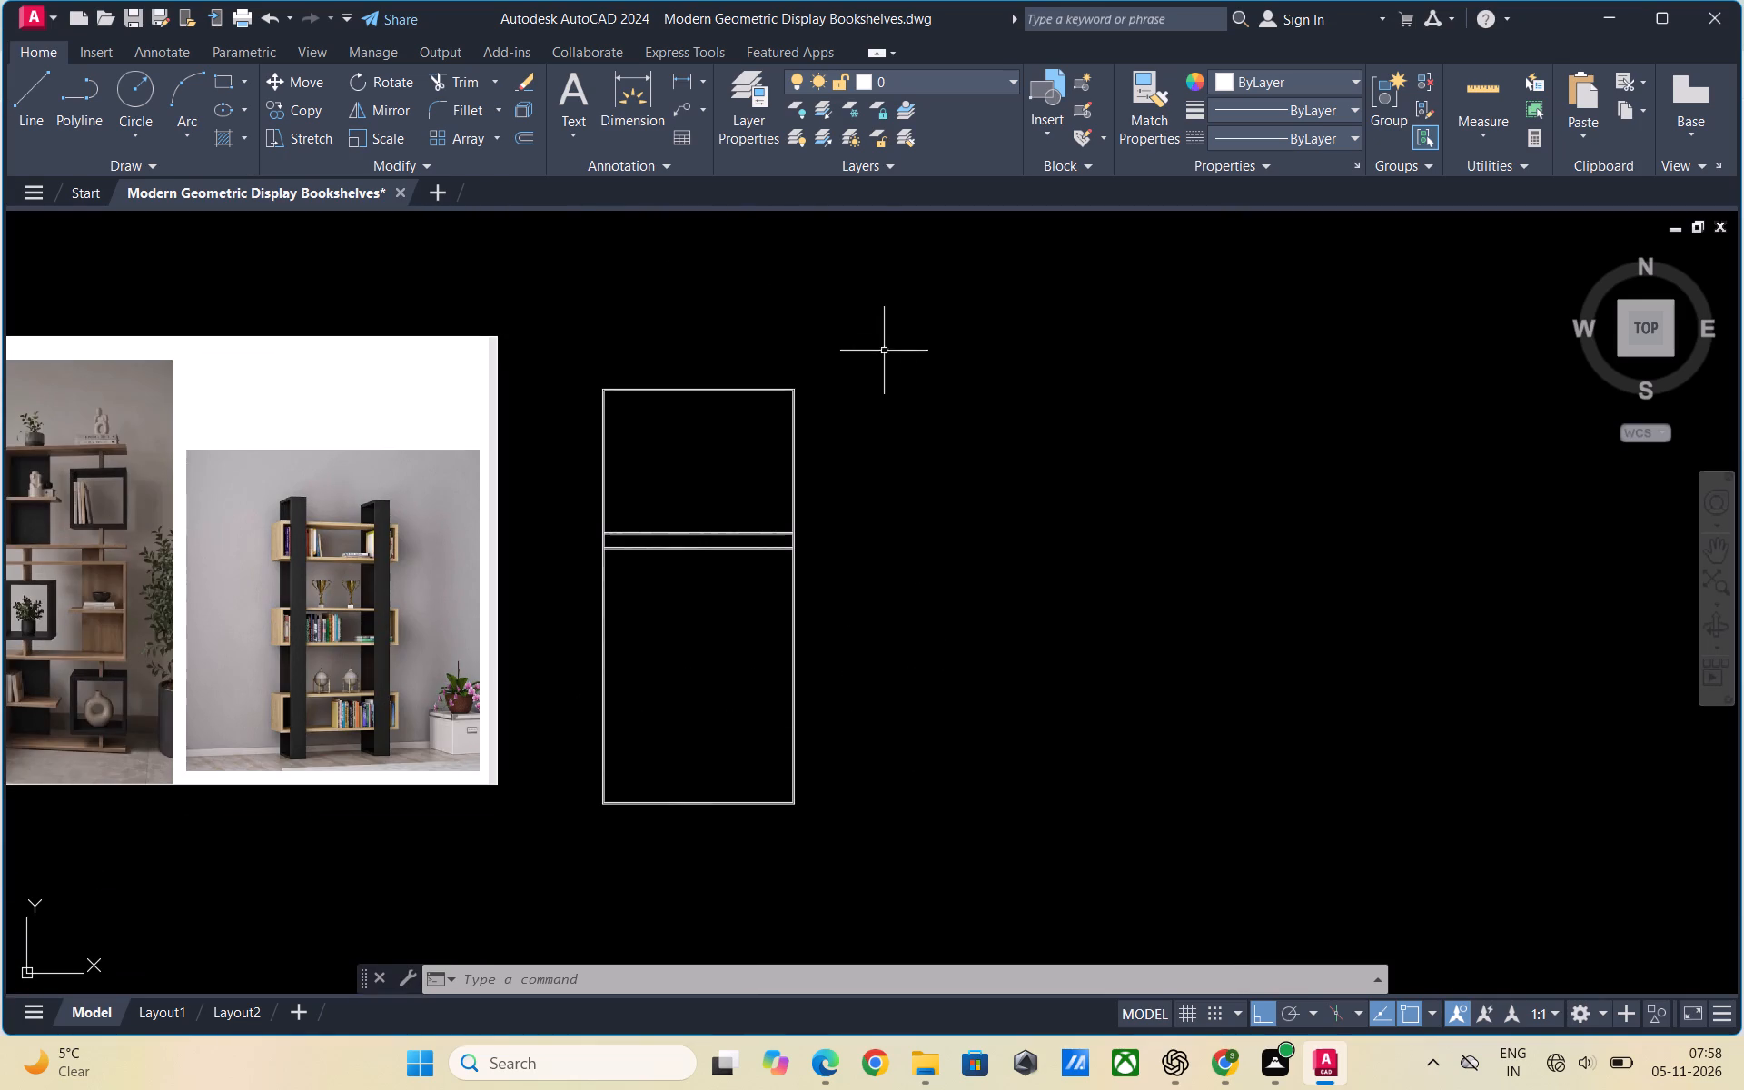
pyautogui.scroll(-1, 732, 516)
pyautogui.scroll(1, 704, 560)
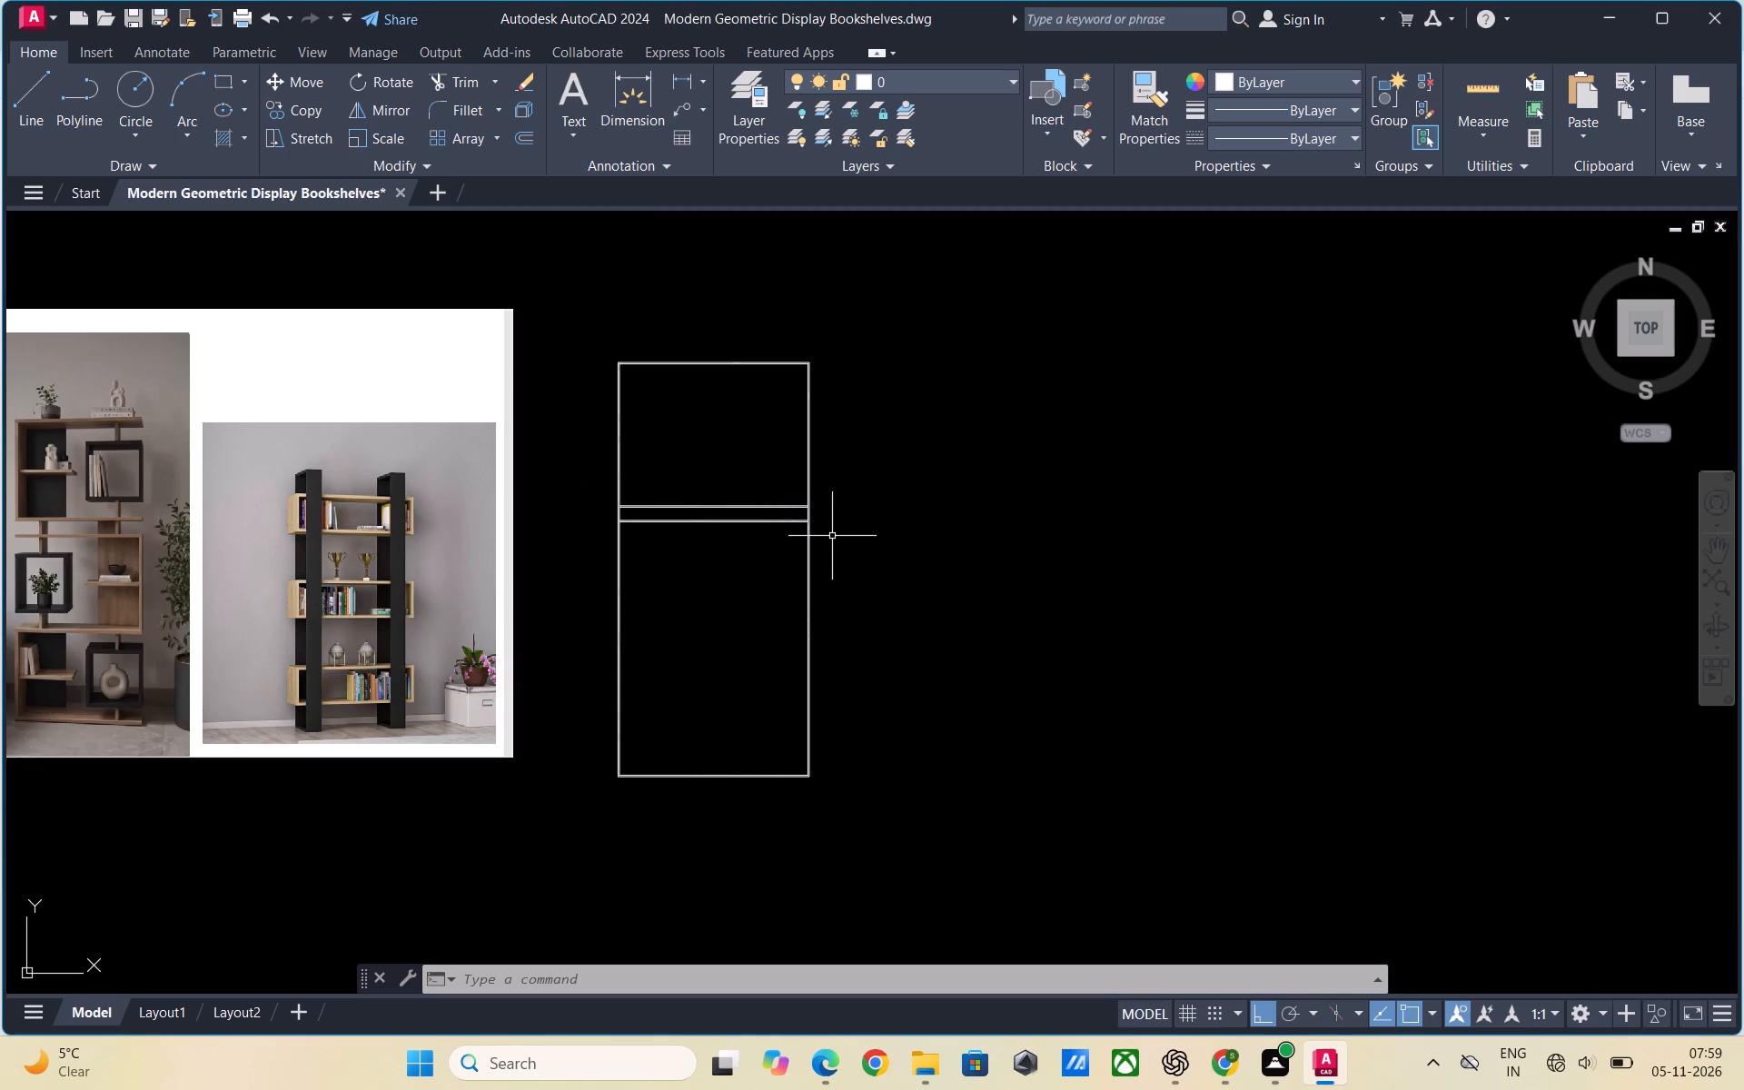
pyautogui.scroll(-1, 903, 530)
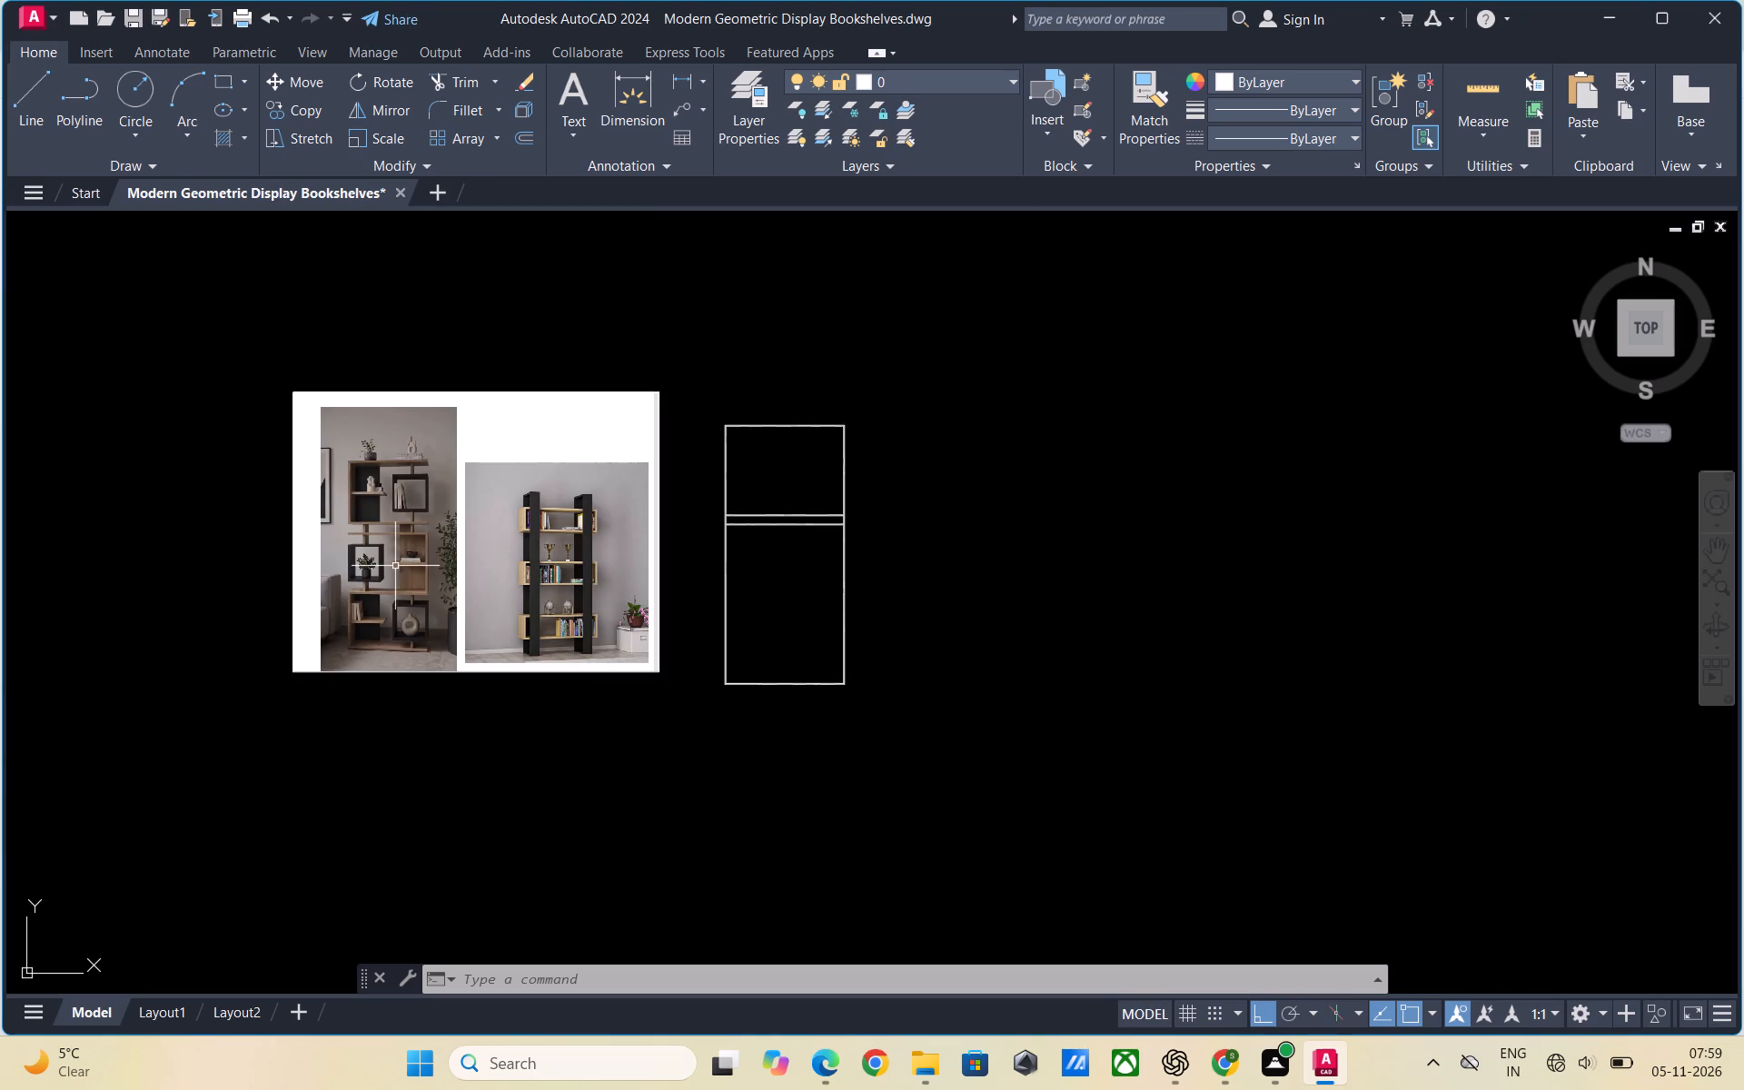
pyautogui.scroll(1, 393, 569)
pyautogui.scroll(2, 1136, 550)
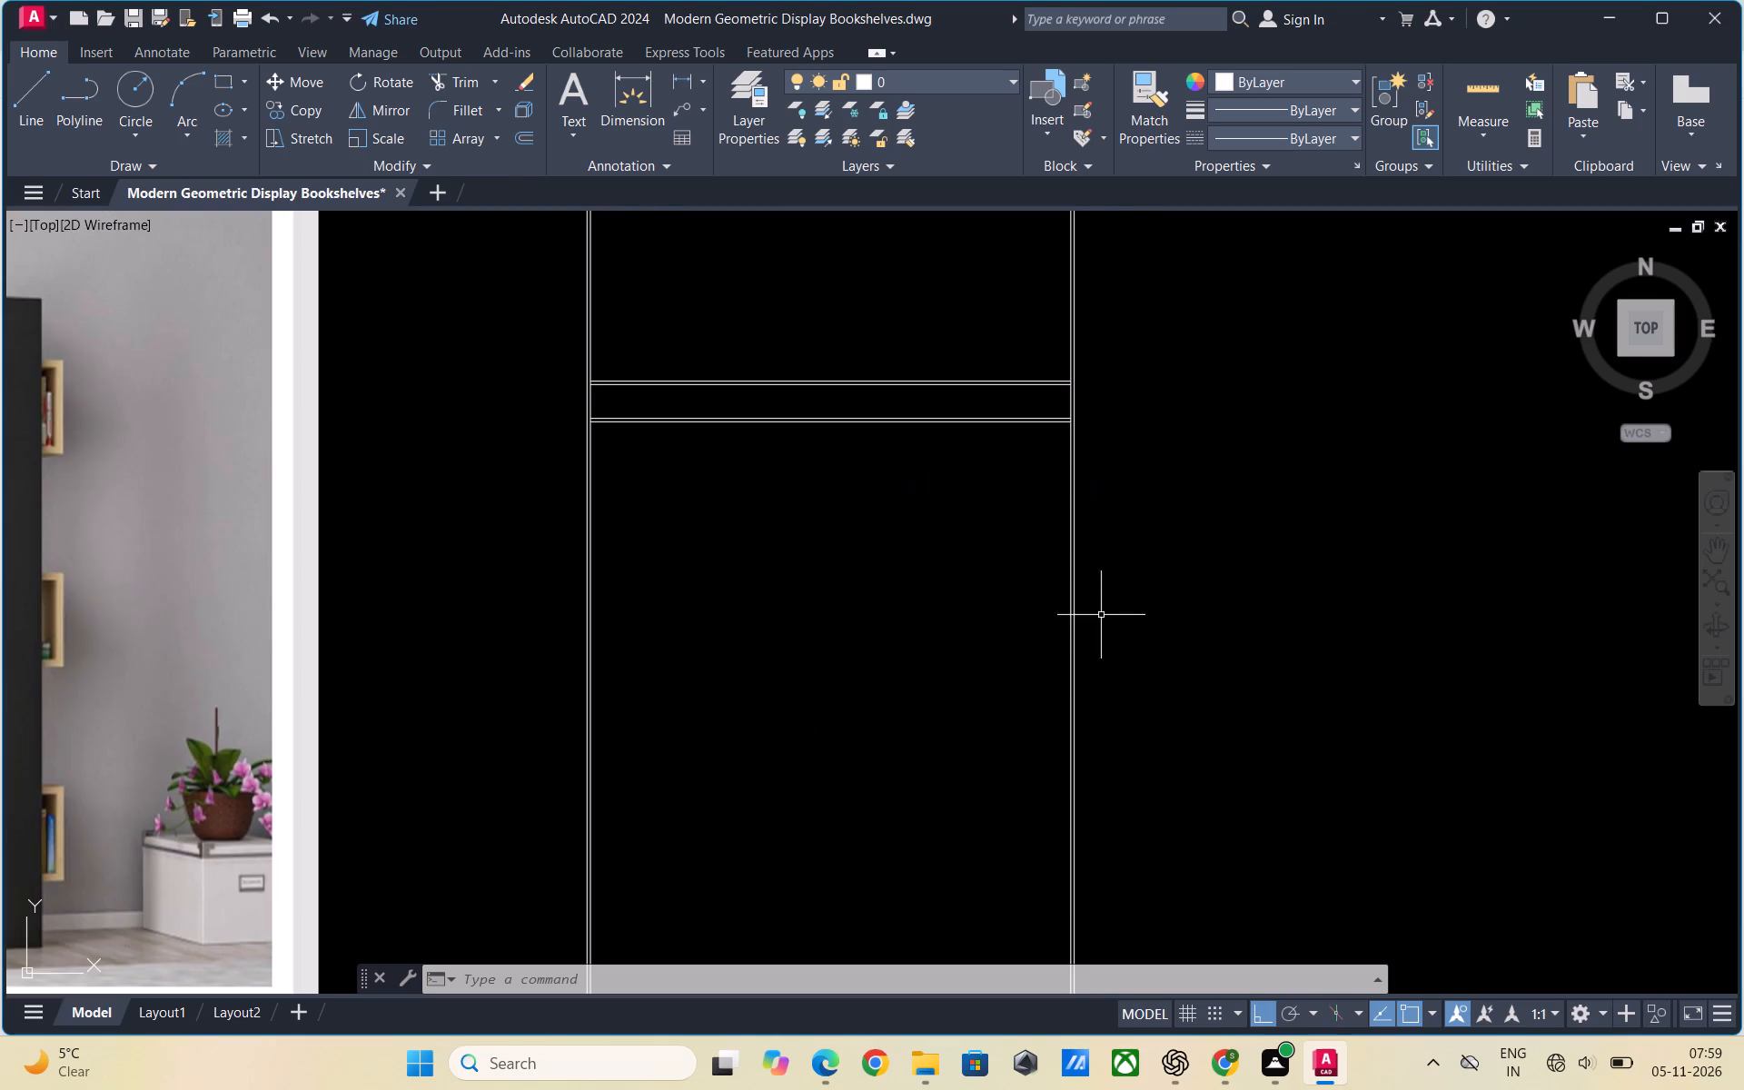
pyautogui.scroll(2, 1090, 451)
pyautogui.scroll(-1, 1087, 432)
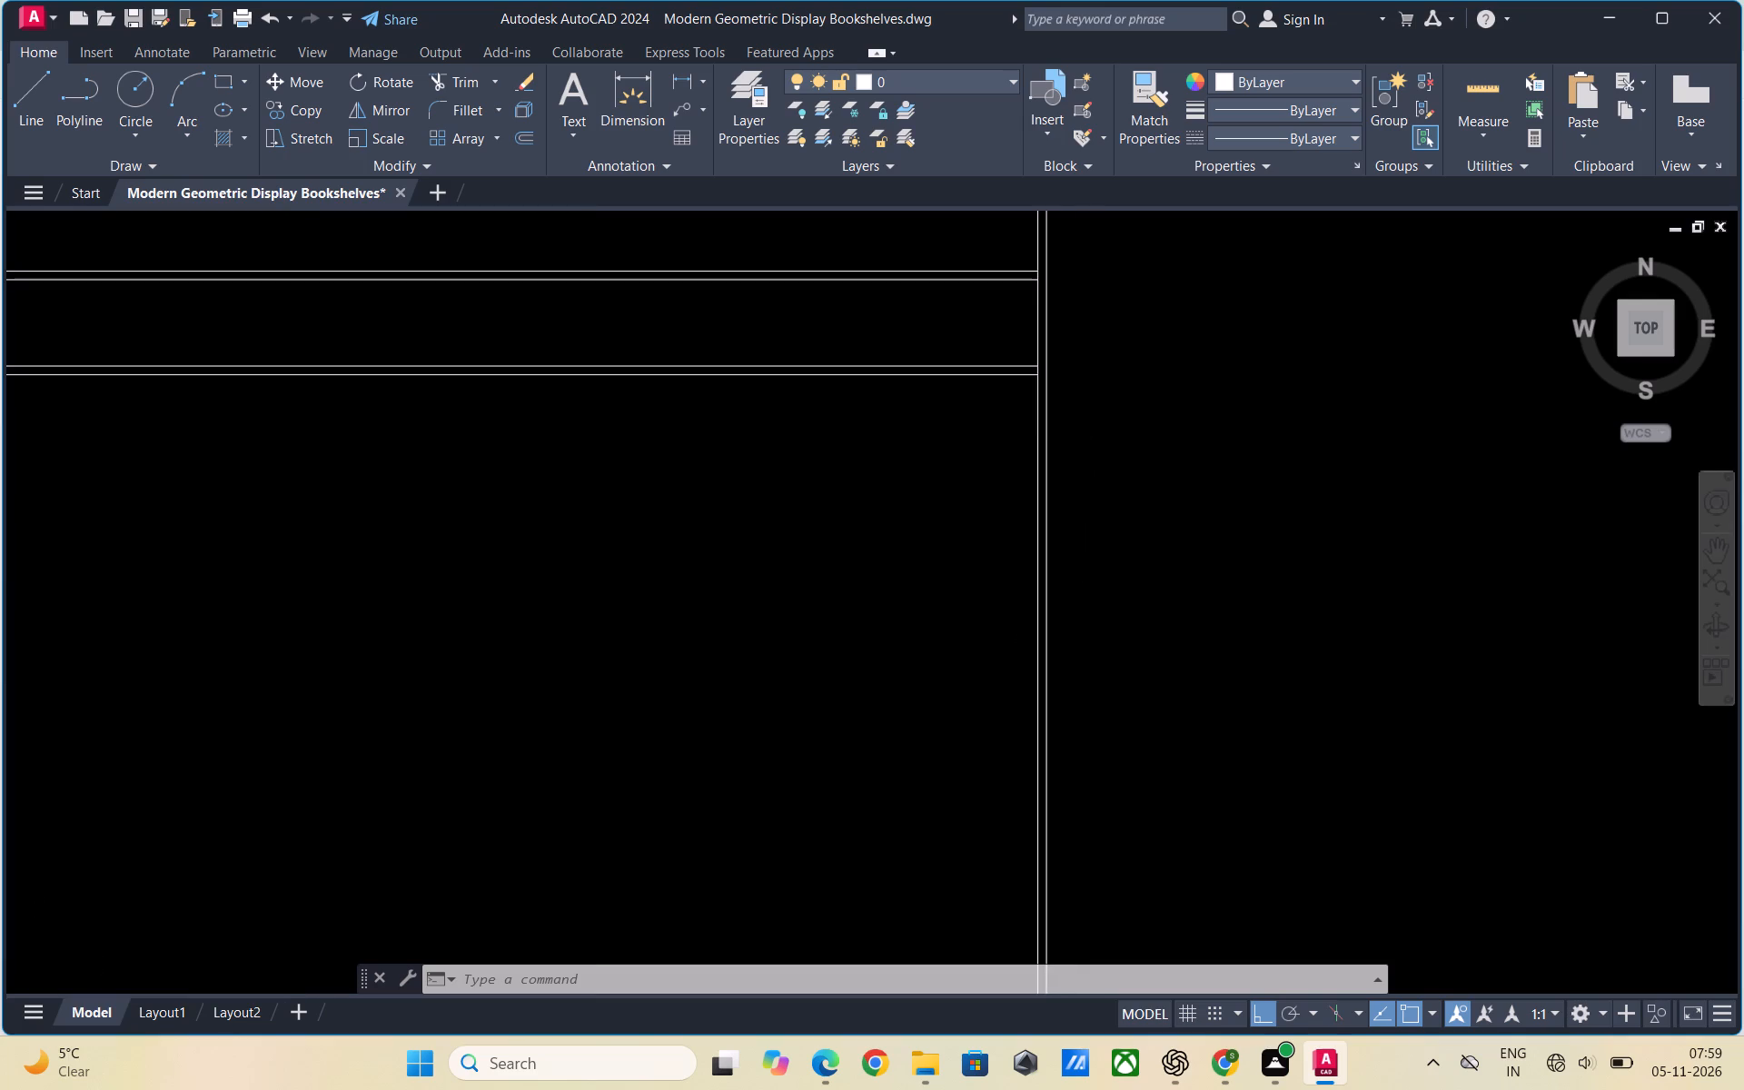
pyautogui.scroll(2, 1021, 779)
pyautogui.scroll(-3, 1105, 710)
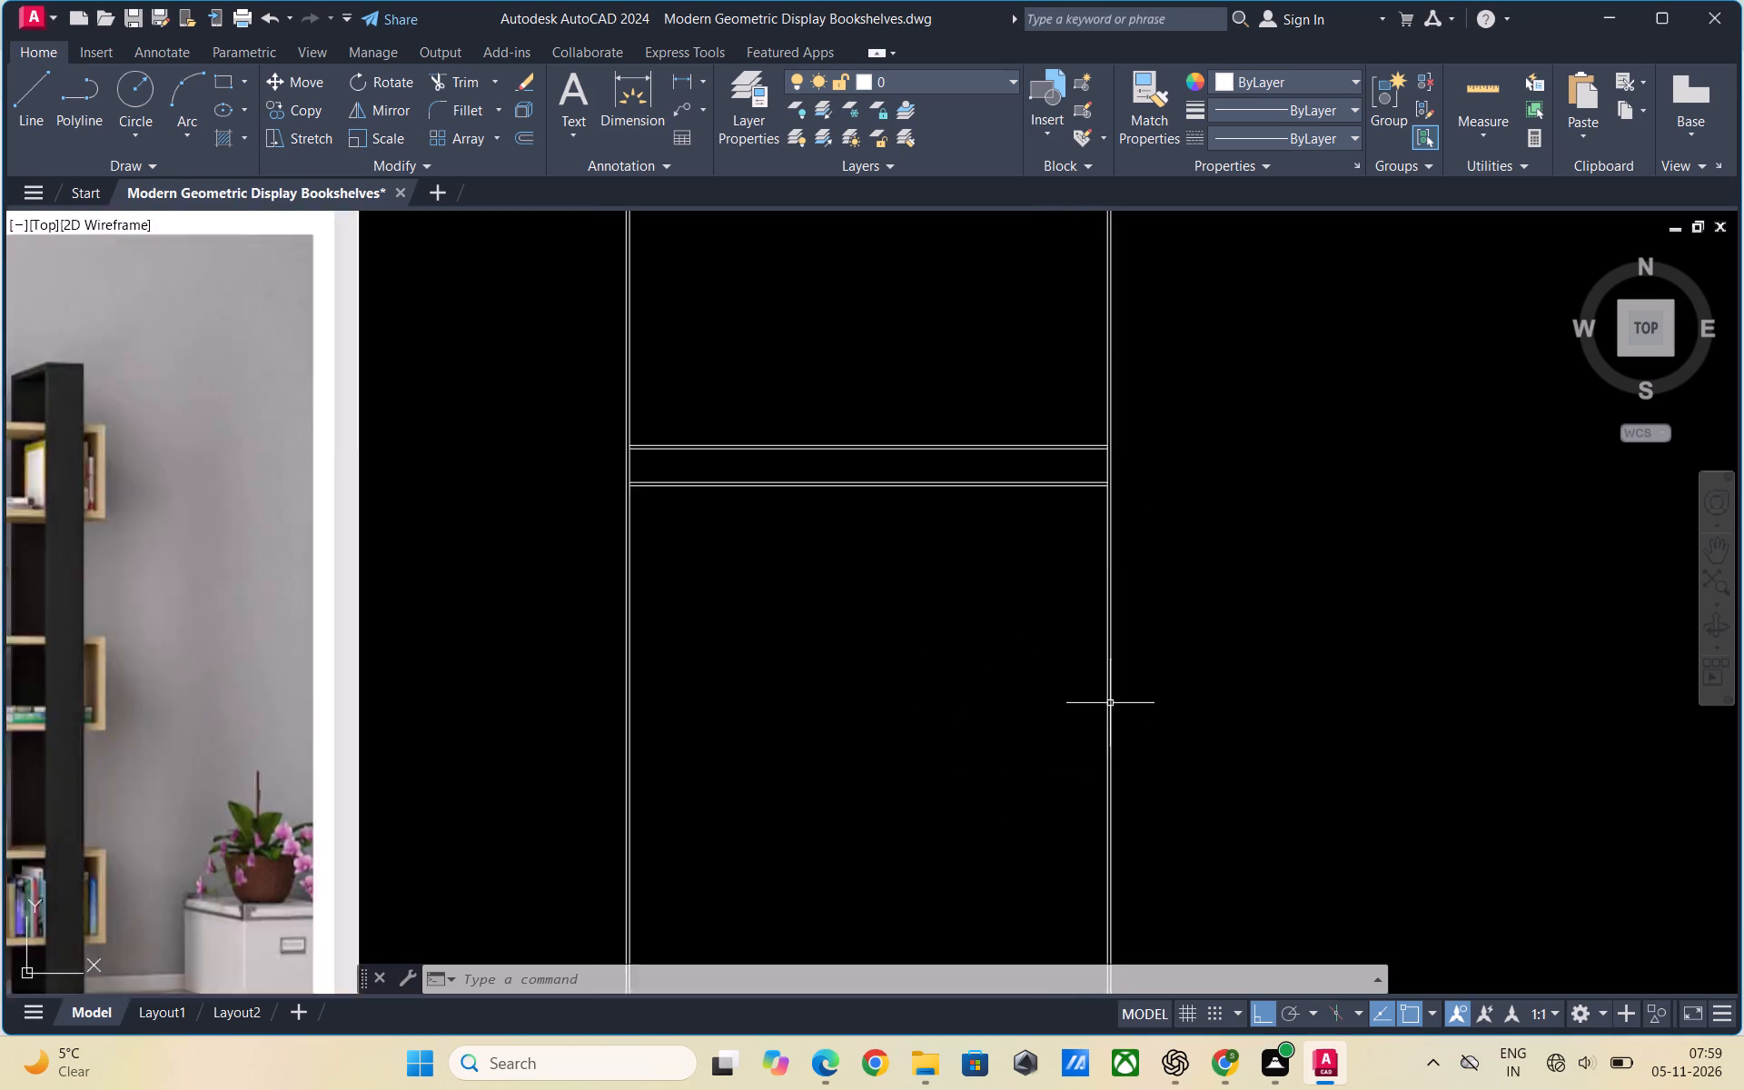
pyautogui.scroll(-1, 1110, 703)
pyautogui.scroll(-1, 949, 672)
pyautogui.scroll(1, 908, 790)
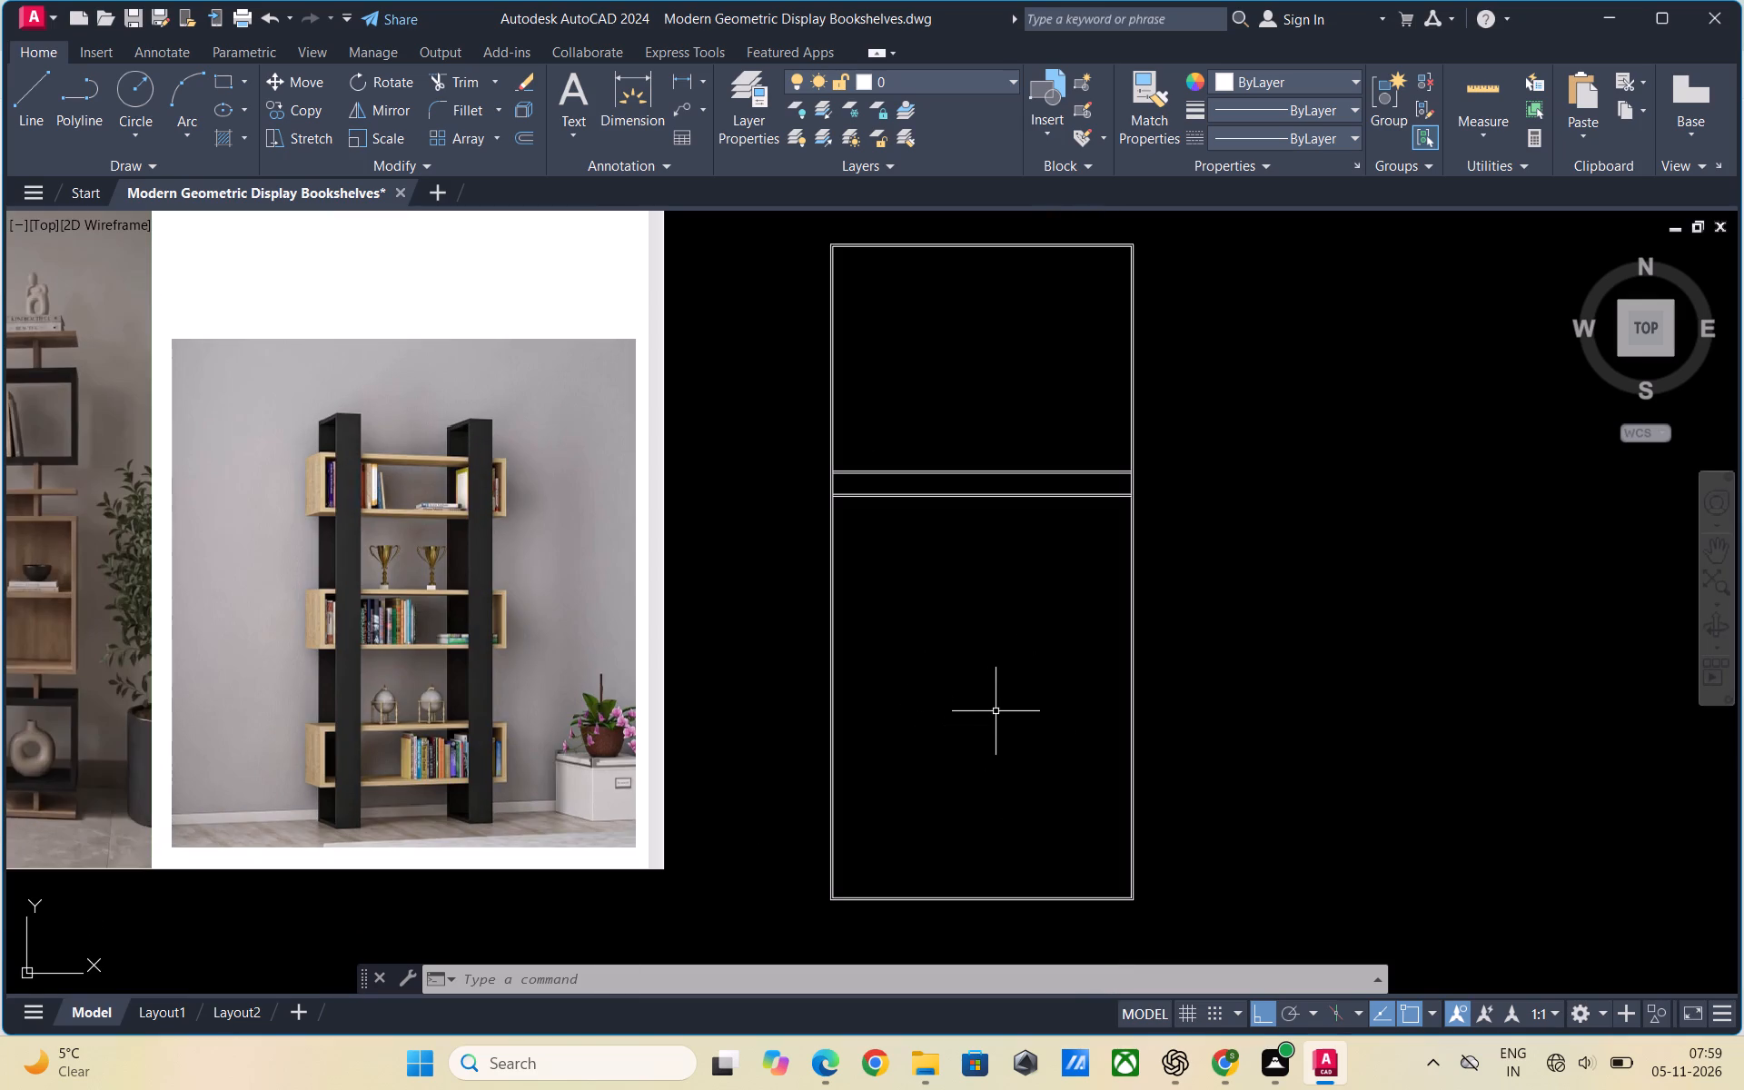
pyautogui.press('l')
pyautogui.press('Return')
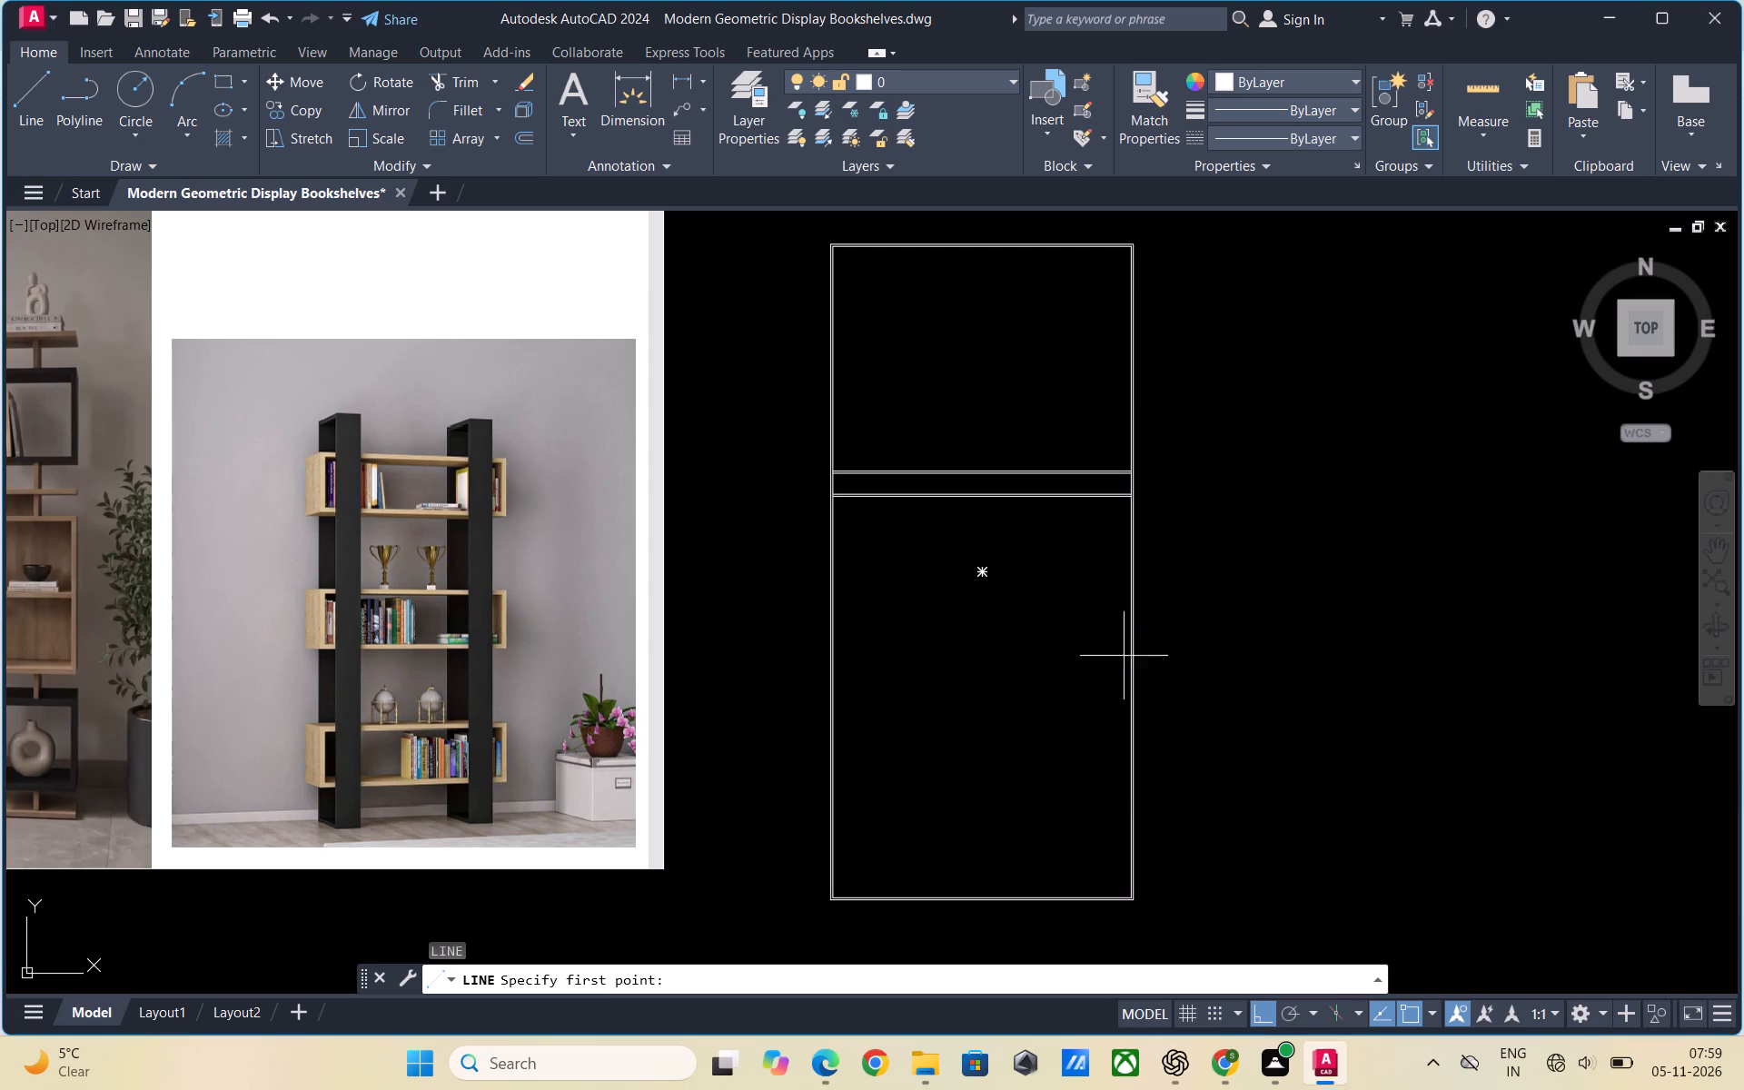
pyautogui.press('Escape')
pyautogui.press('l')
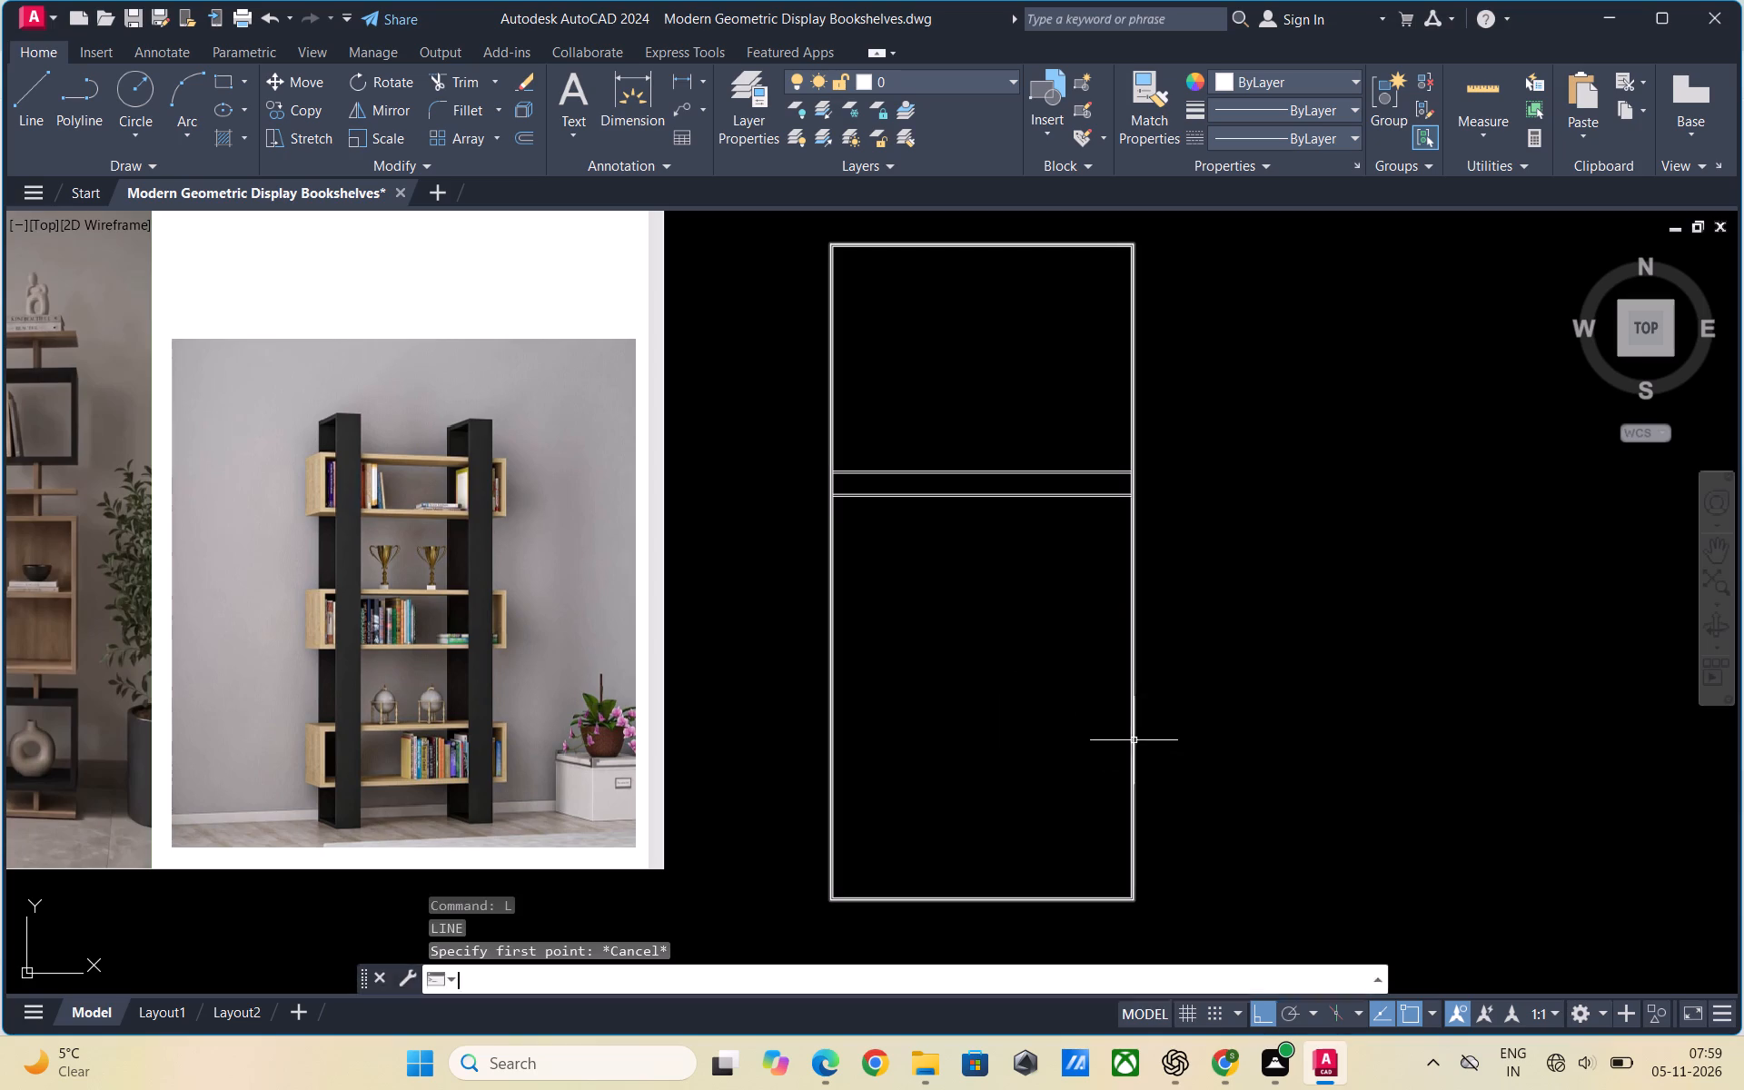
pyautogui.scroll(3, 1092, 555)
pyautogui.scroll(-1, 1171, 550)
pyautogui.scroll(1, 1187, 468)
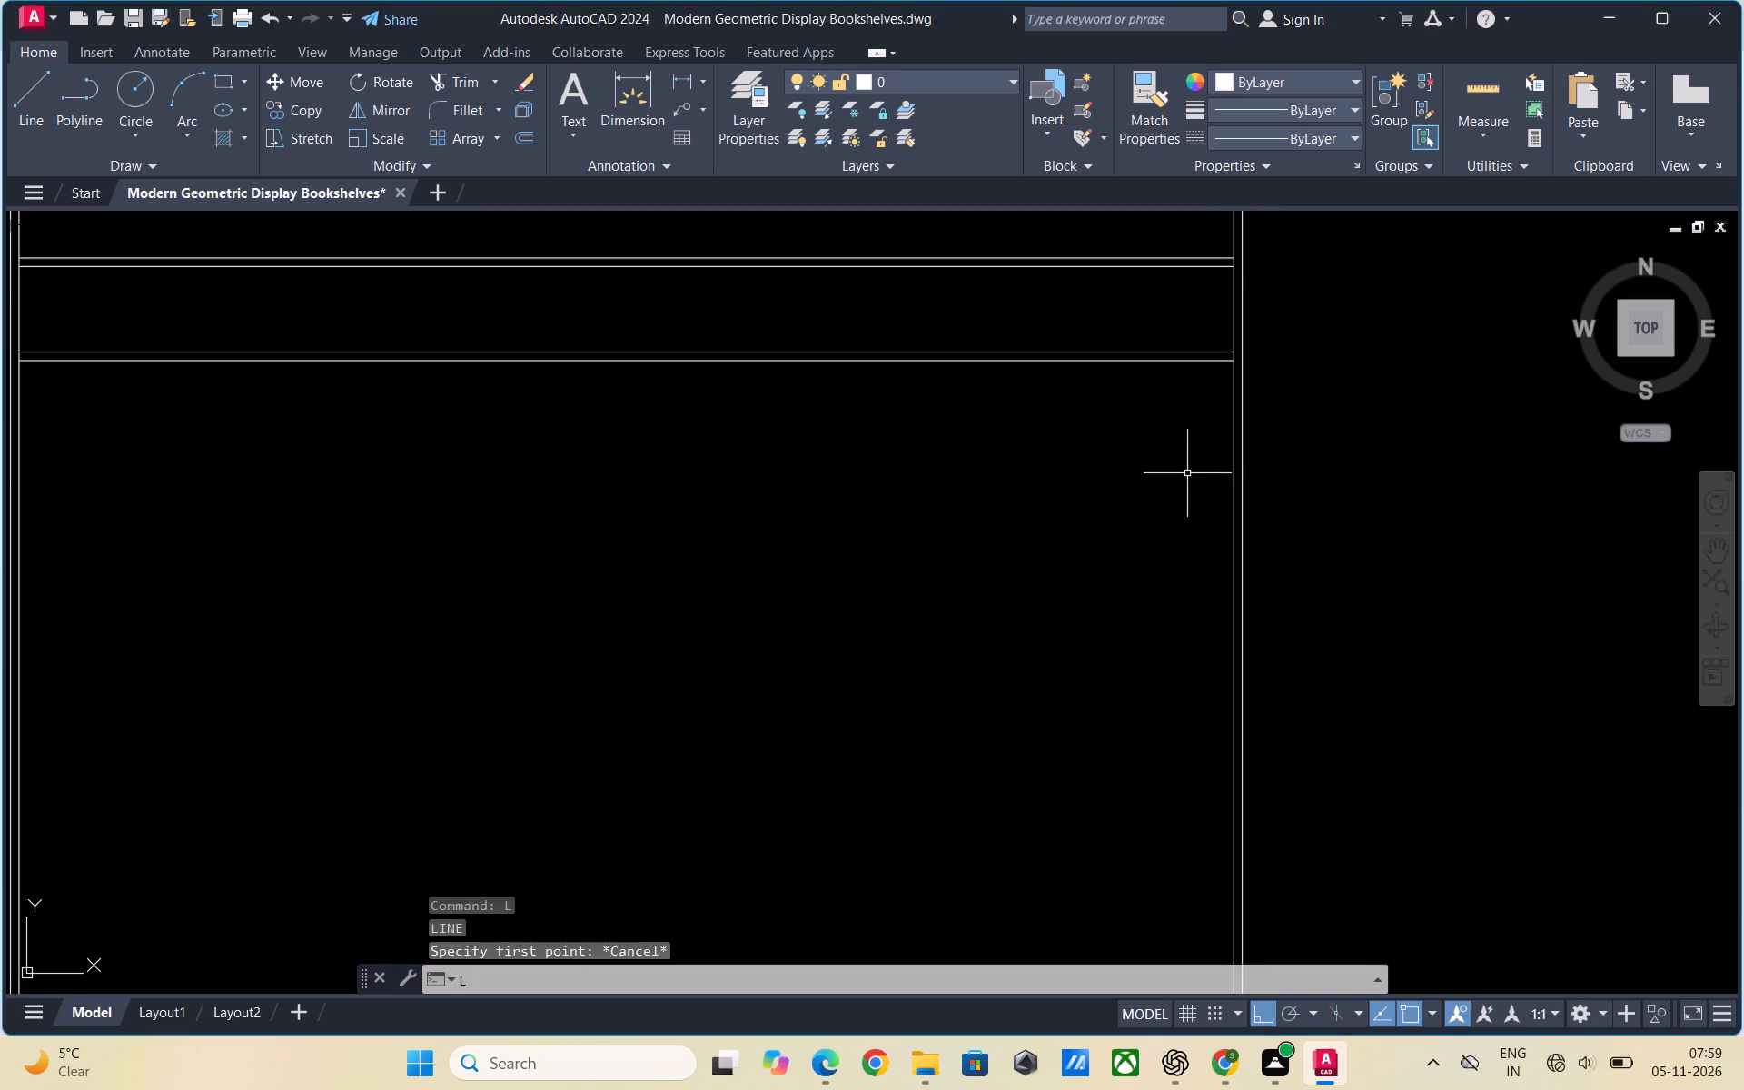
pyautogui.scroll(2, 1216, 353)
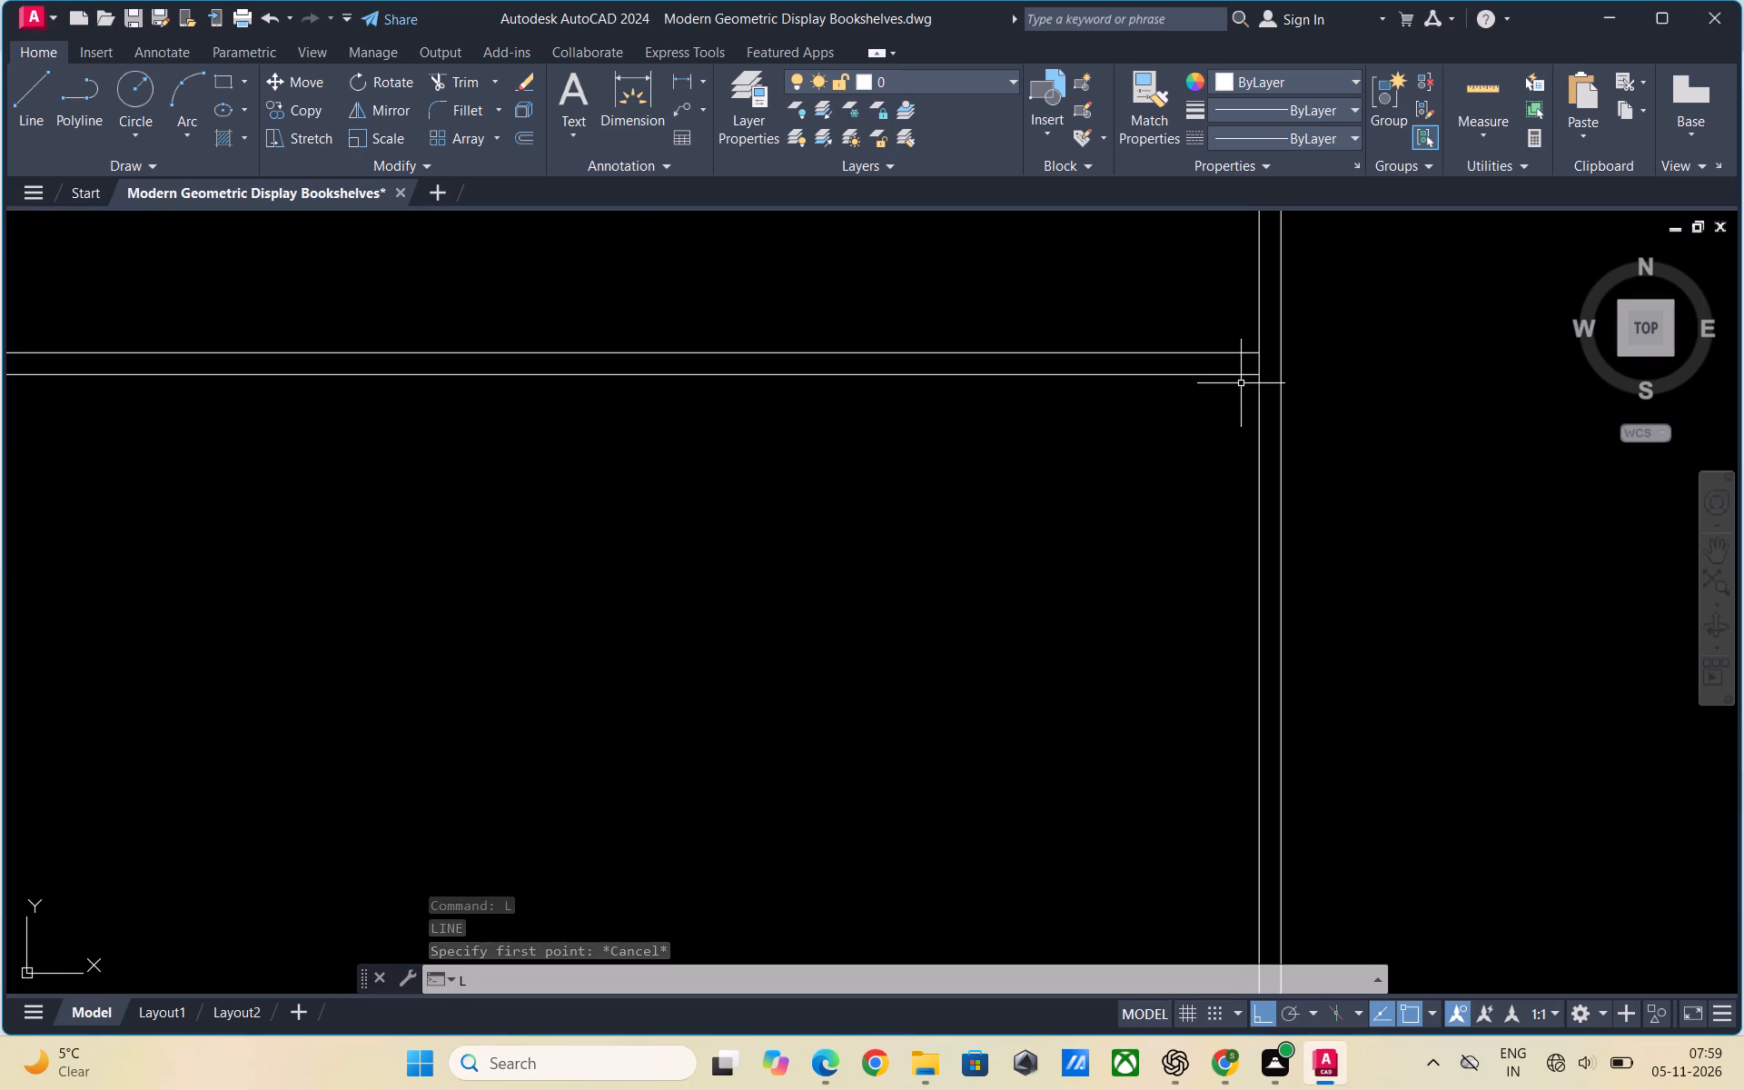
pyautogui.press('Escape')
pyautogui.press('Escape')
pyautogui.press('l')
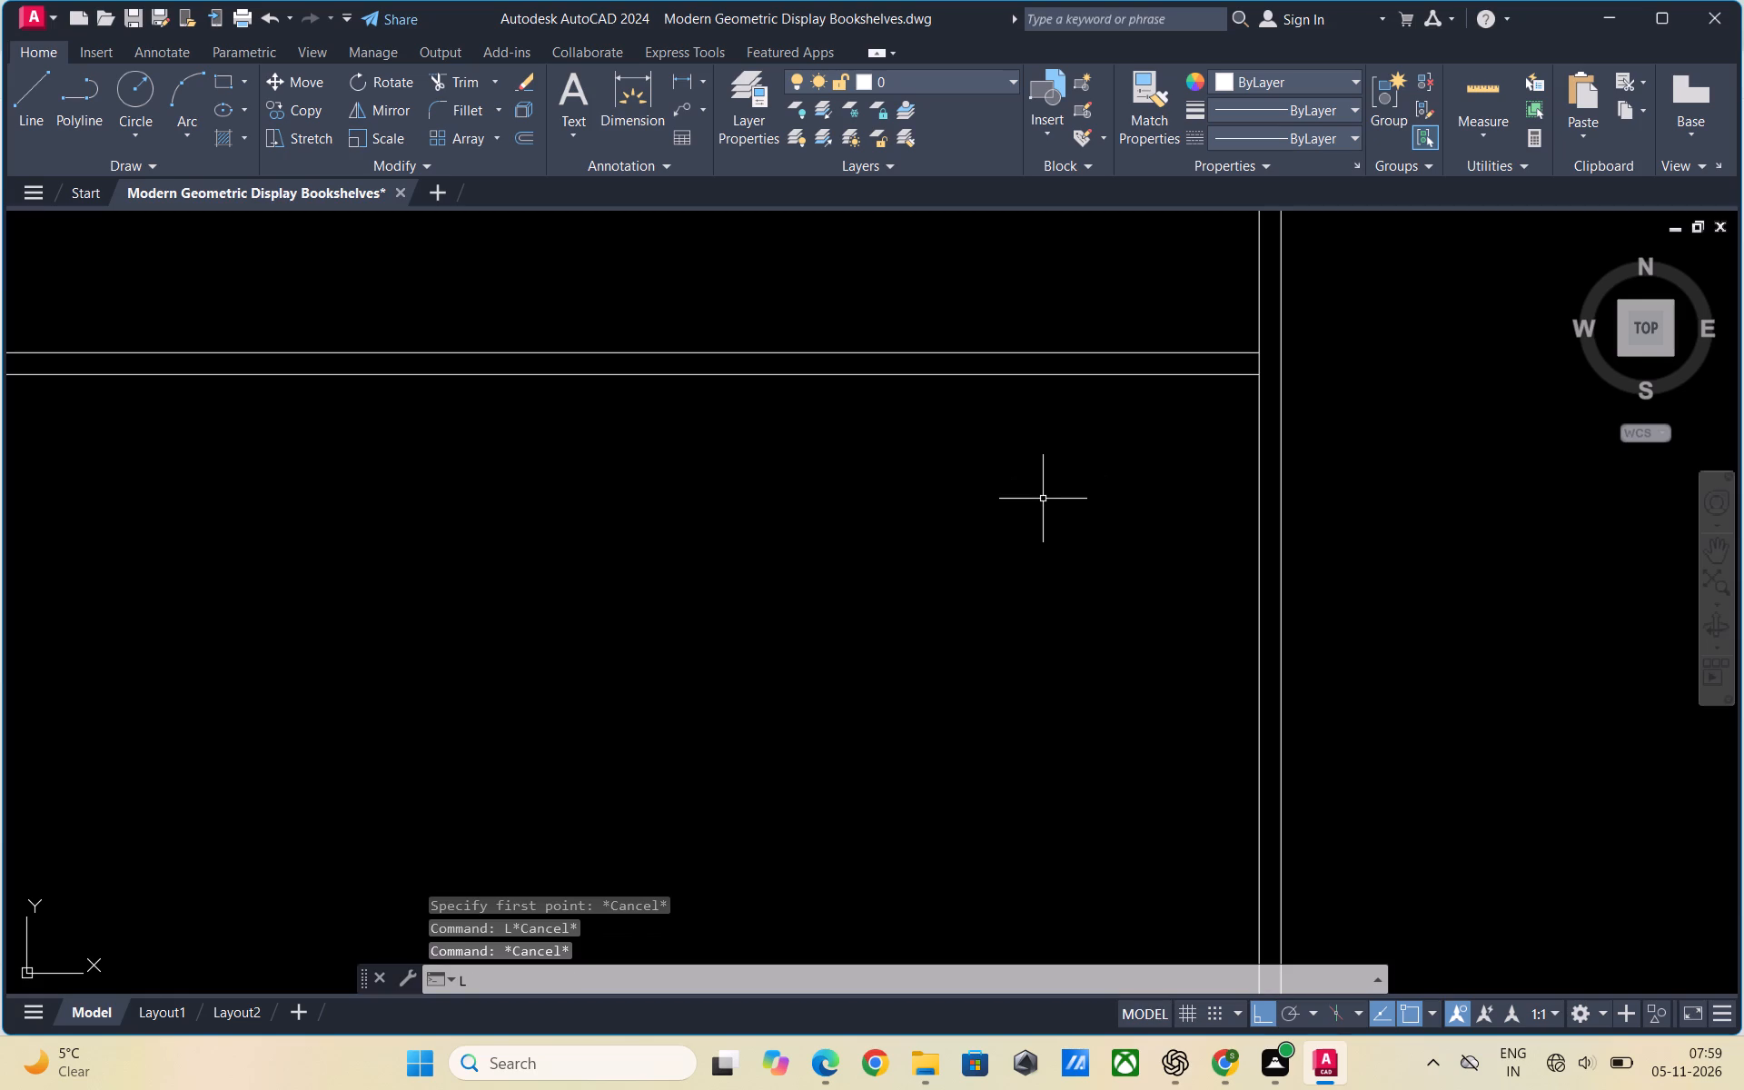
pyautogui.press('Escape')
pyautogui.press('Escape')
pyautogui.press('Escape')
# Draw a vertical line along the right side board's inner edge from the lower shelf's underside to the frame's inner bottom corner.
pyautogui.press('l')
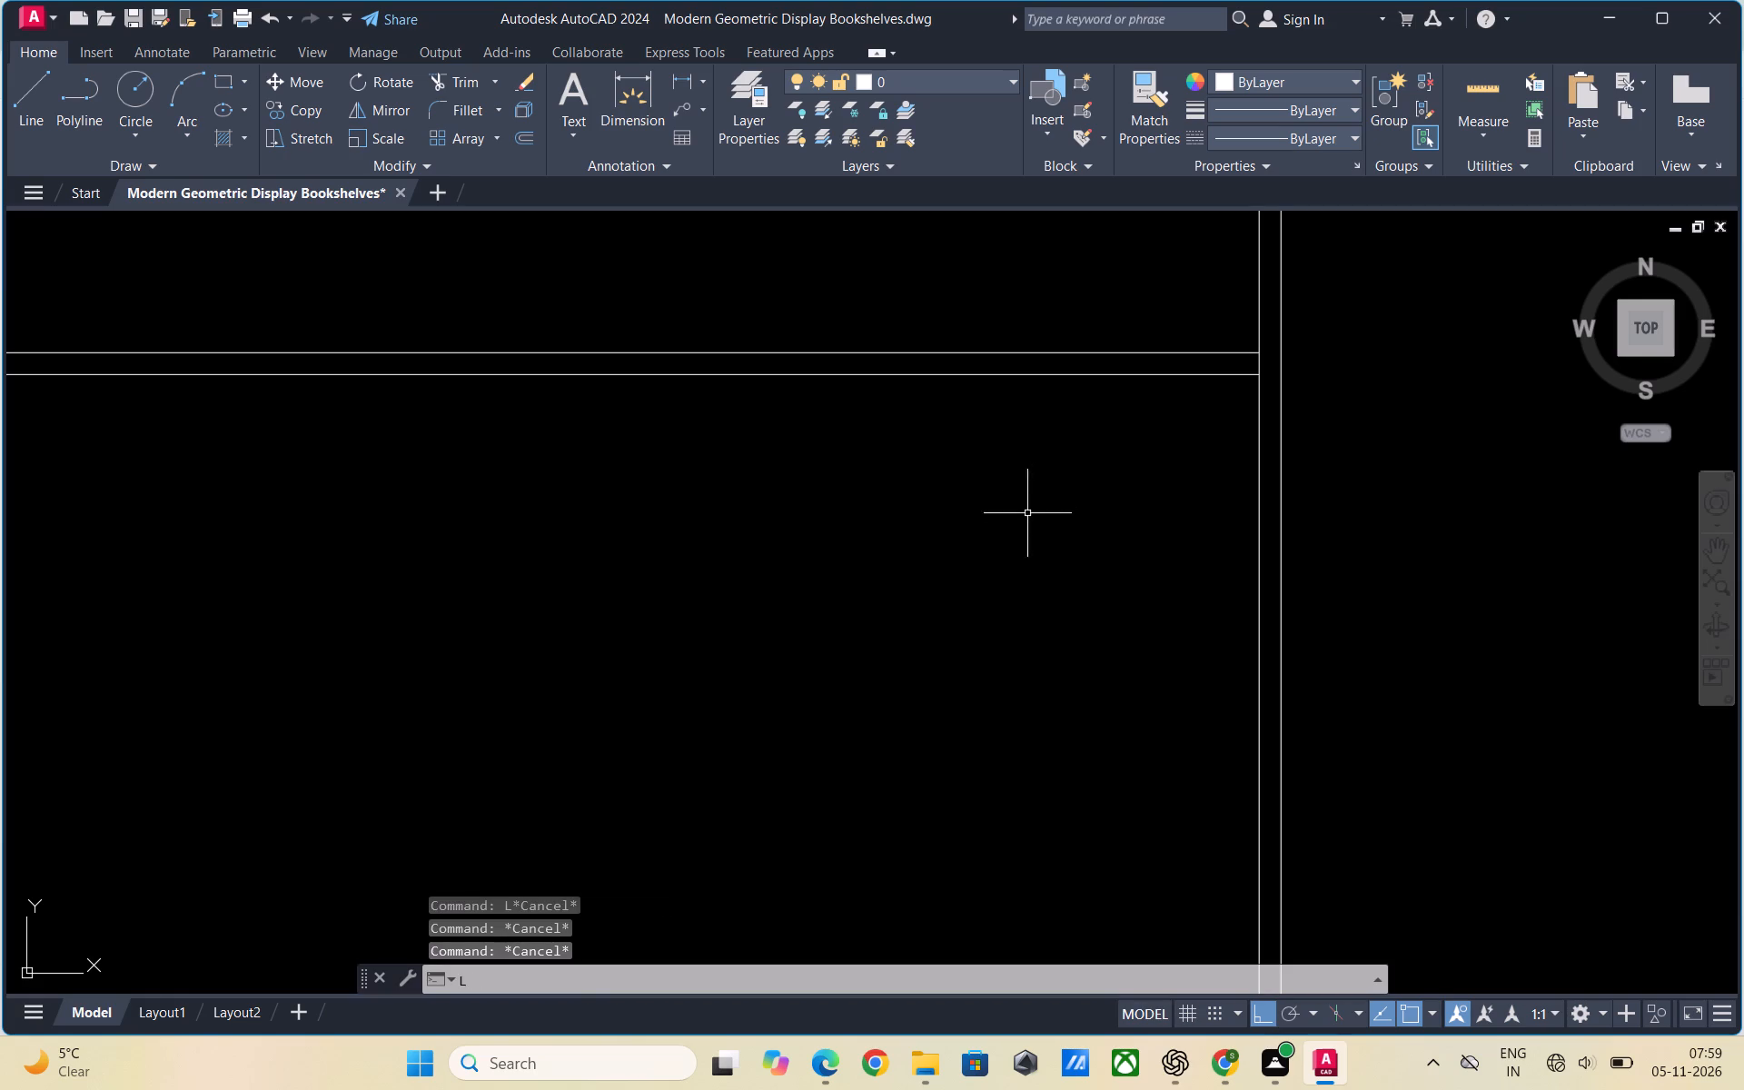
pyautogui.press('Return')
pyautogui.scroll(-1, 876, 609)
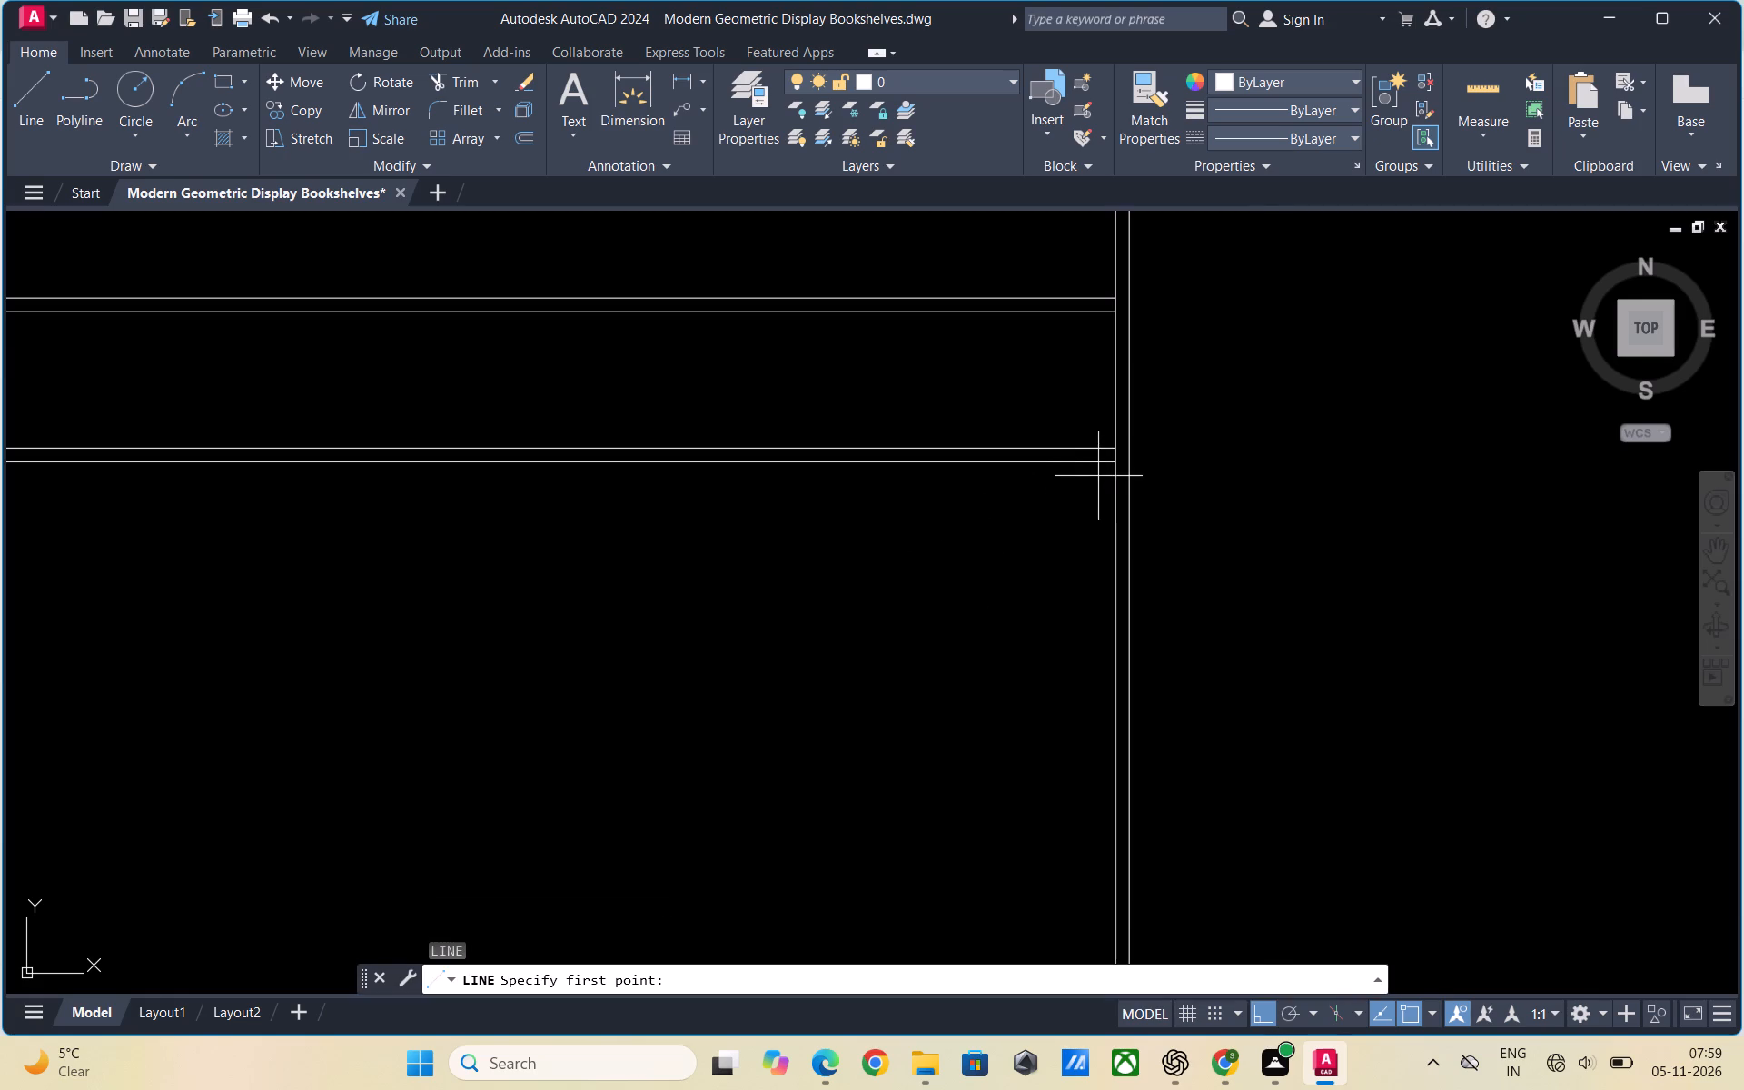
pyautogui.click(1113, 463)
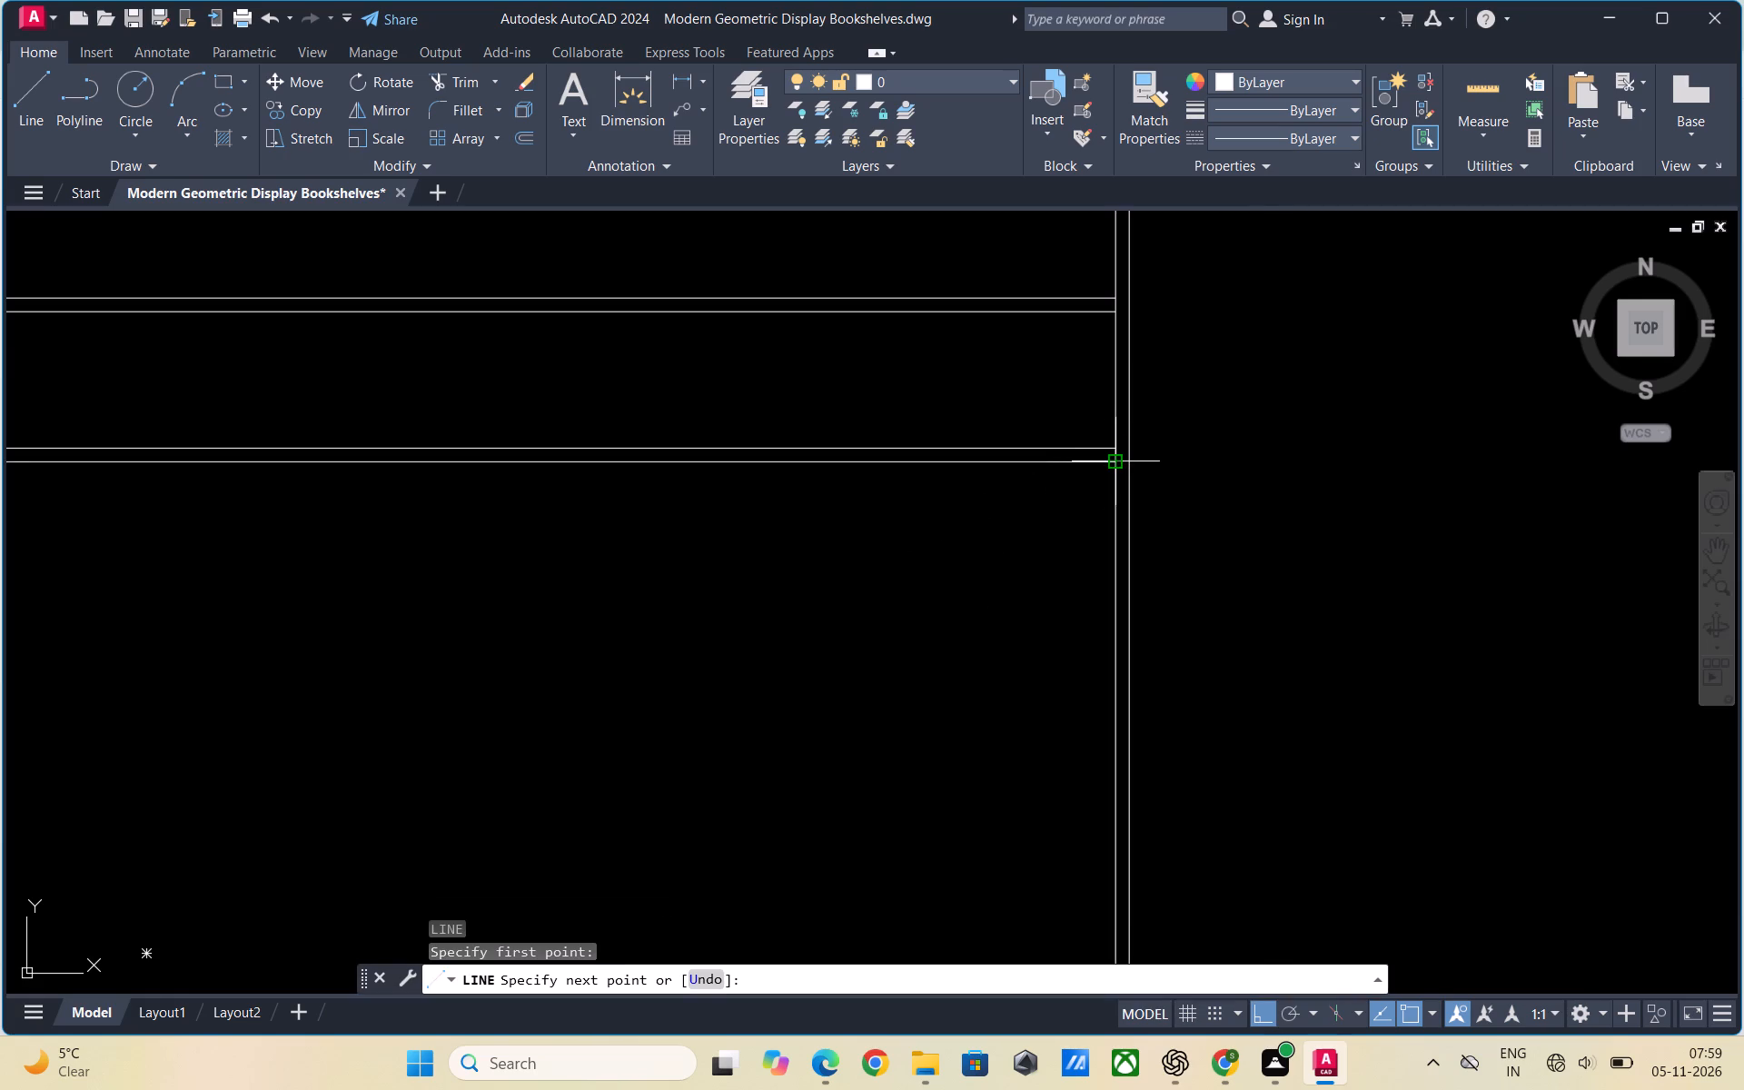
pyautogui.scroll(-3, 1123, 423)
pyautogui.scroll(-1, 1060, 517)
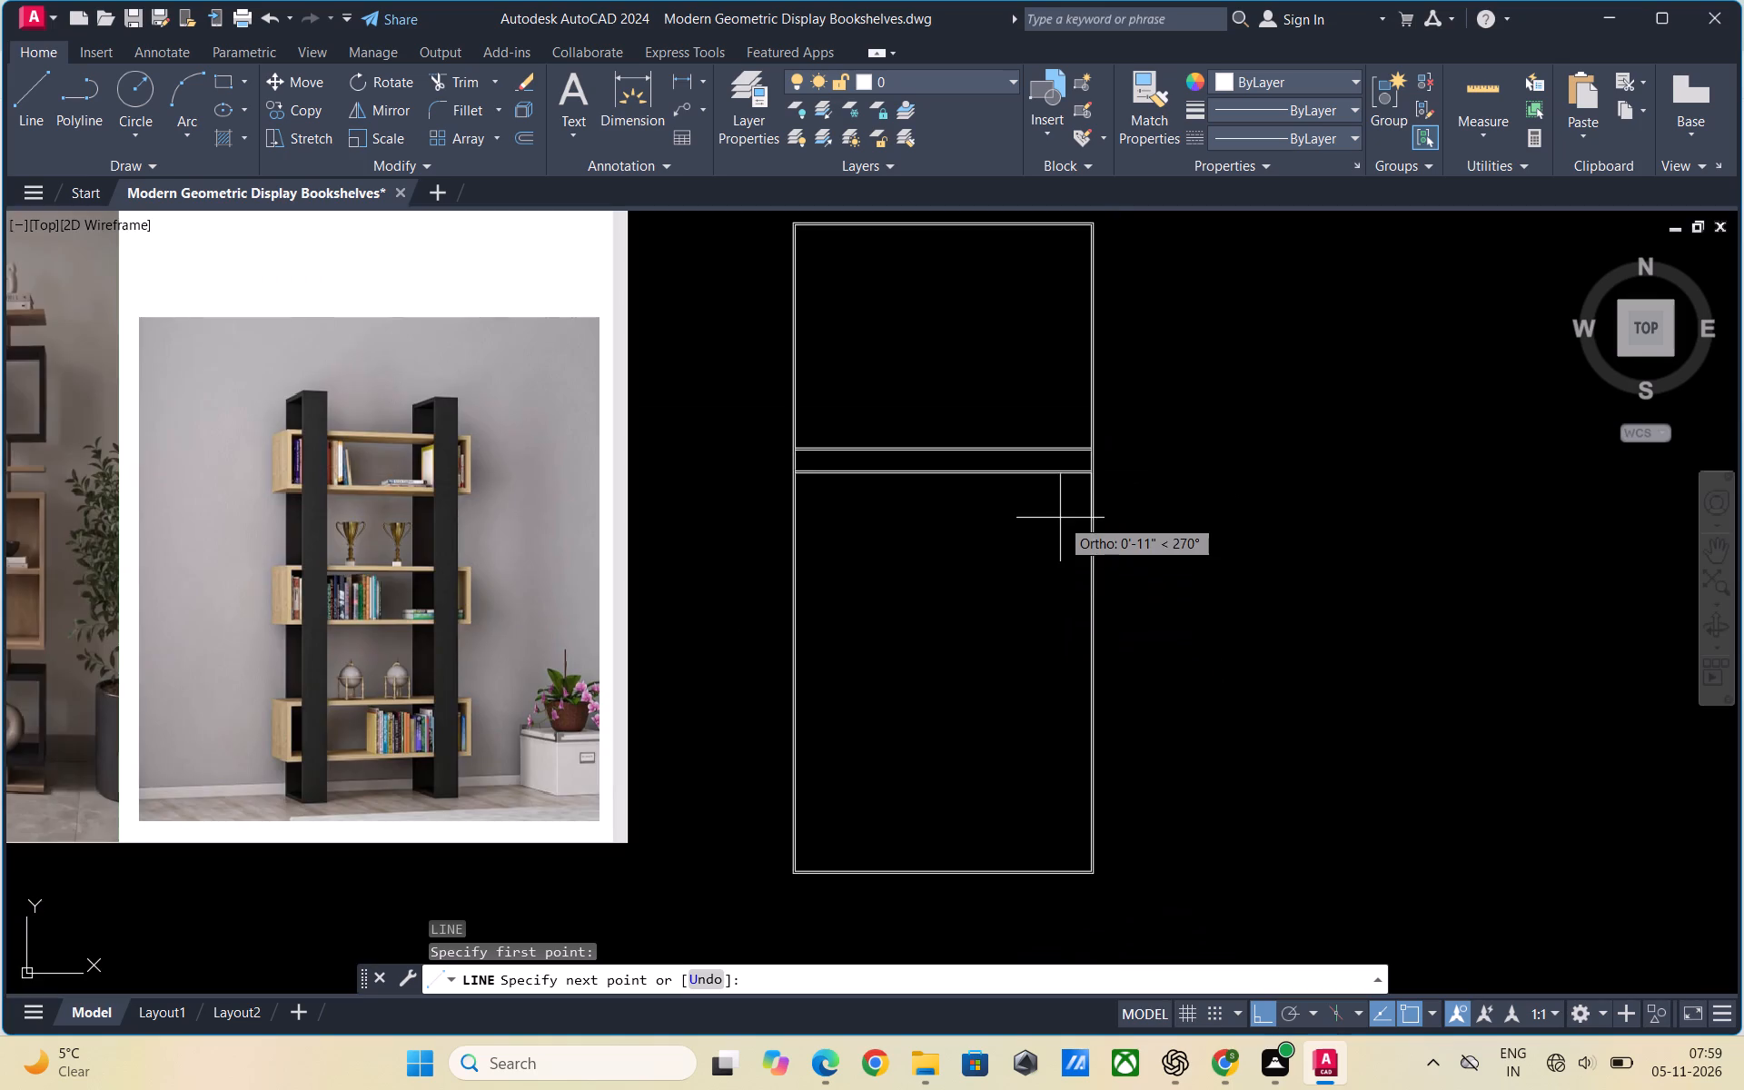
pyautogui.scroll(2, 1046, 852)
pyautogui.scroll(2, 1155, 899)
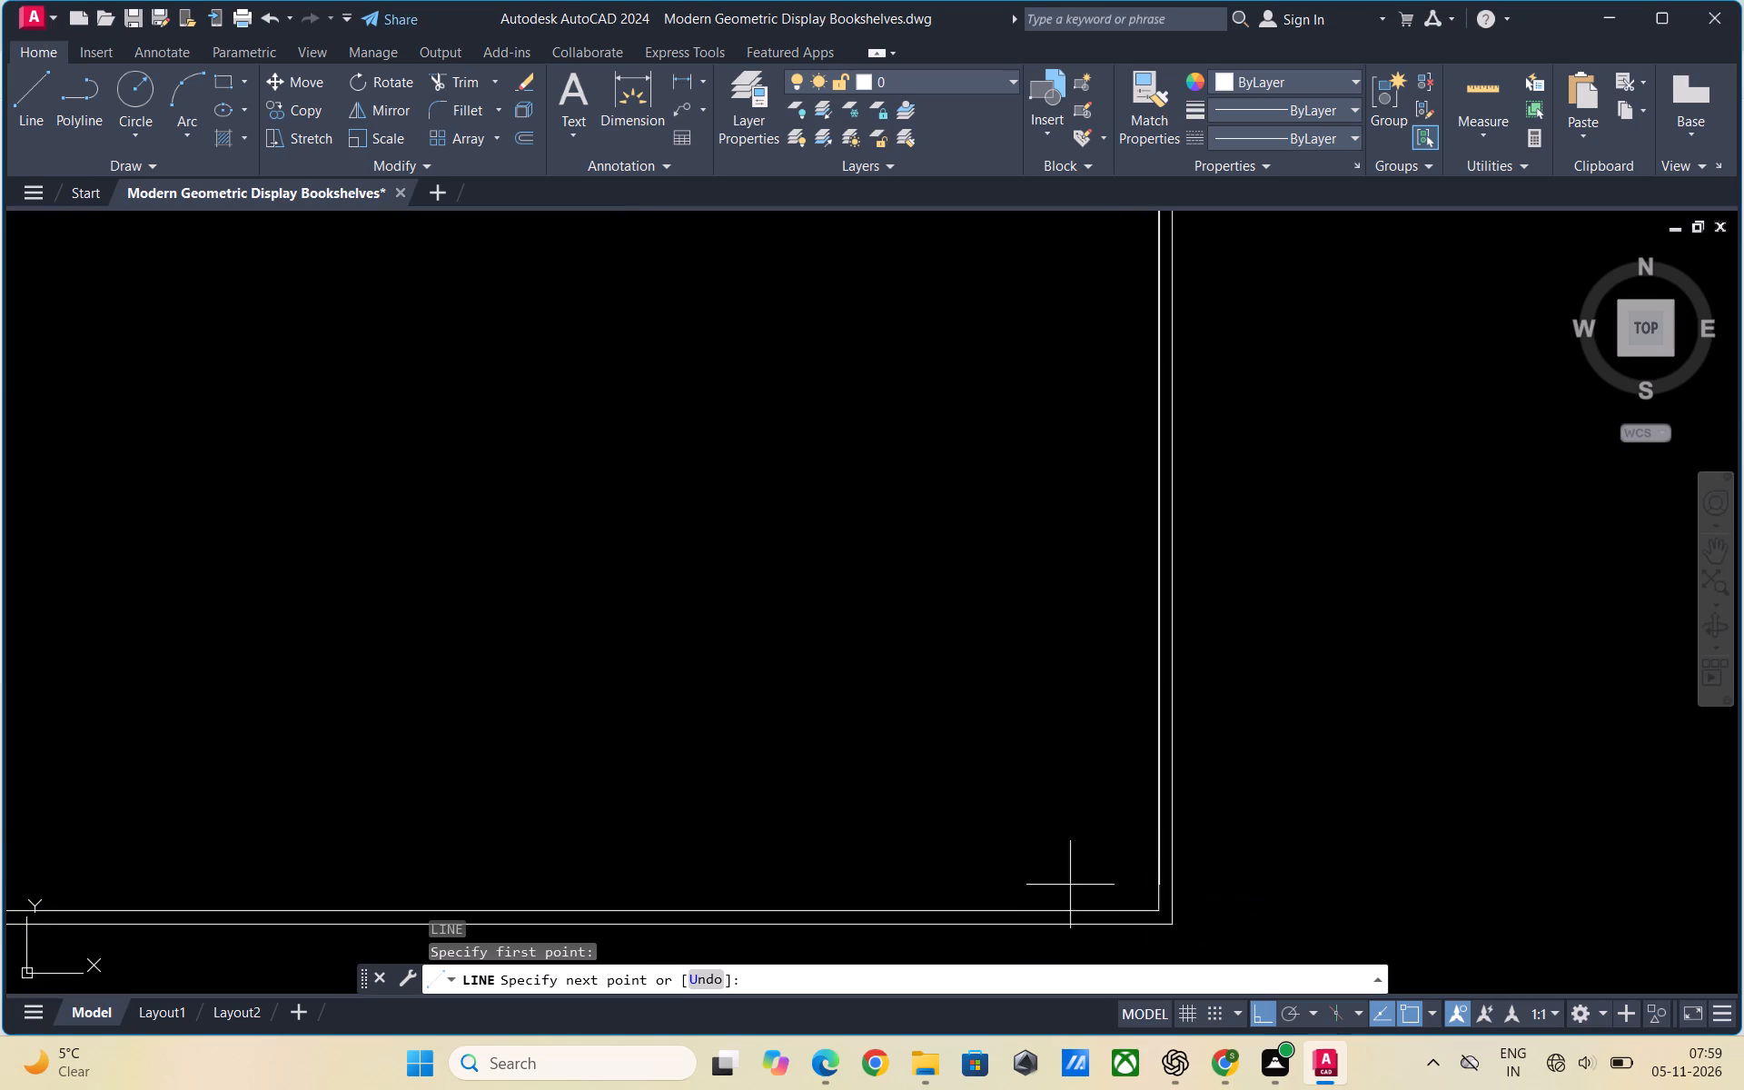
pyautogui.click(1156, 913)
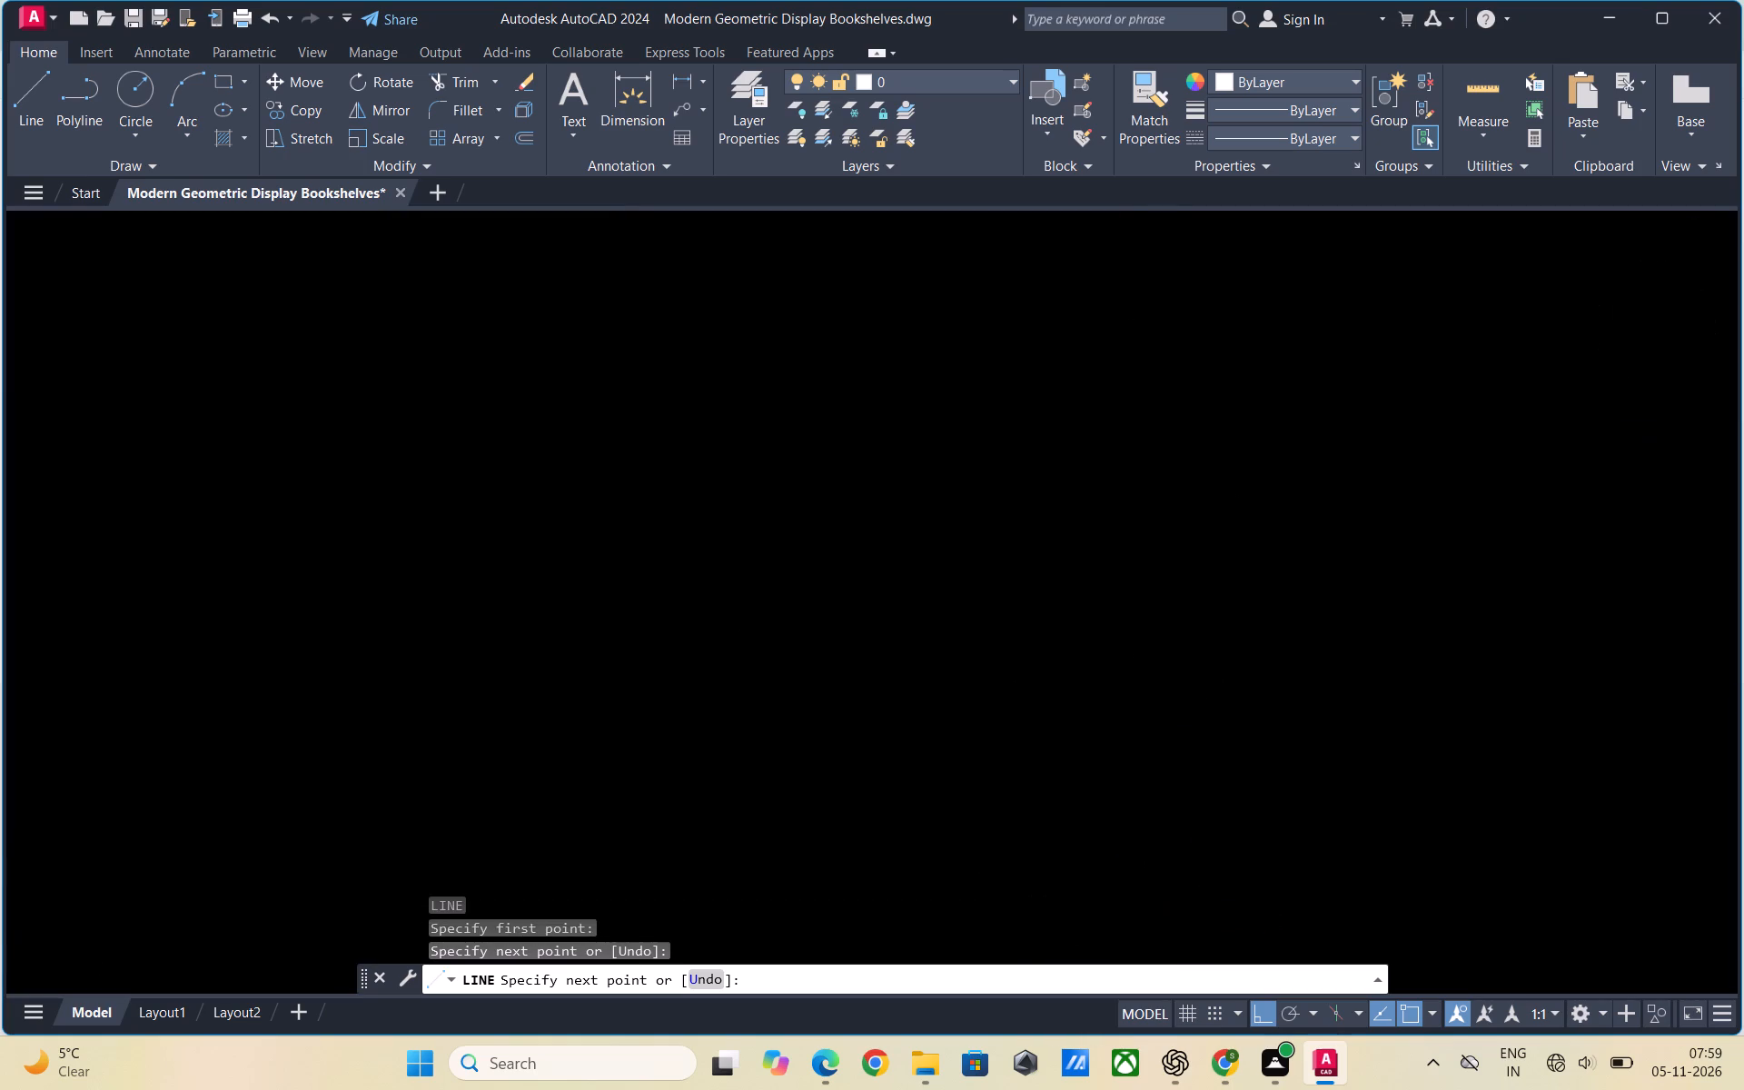
pyautogui.press('Escape')
# Draw a horizontal line about 6' long from the midpoint of that vertical line to just past the frame's left side board.
pyautogui.scroll(-2, 811, 825)
pyautogui.scroll(-1, 1031, 827)
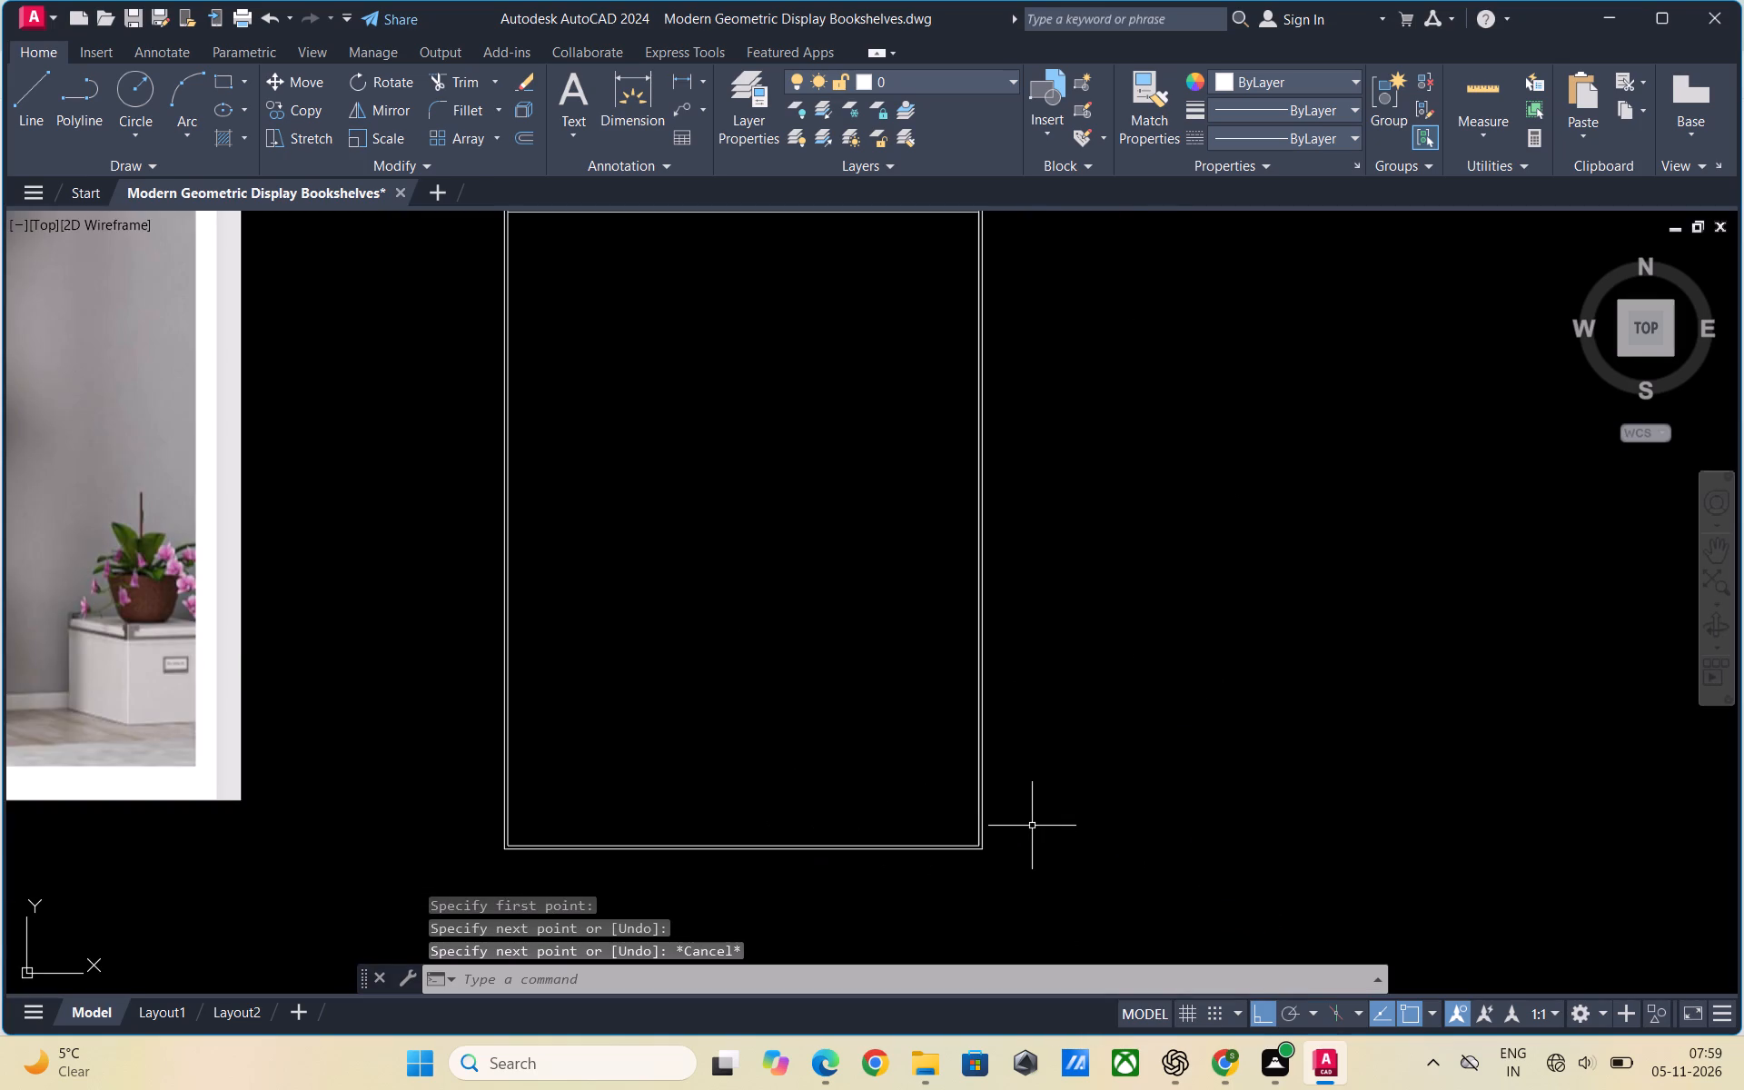
pyautogui.scroll(-1, 1133, 814)
pyautogui.scroll(1, 1033, 511)
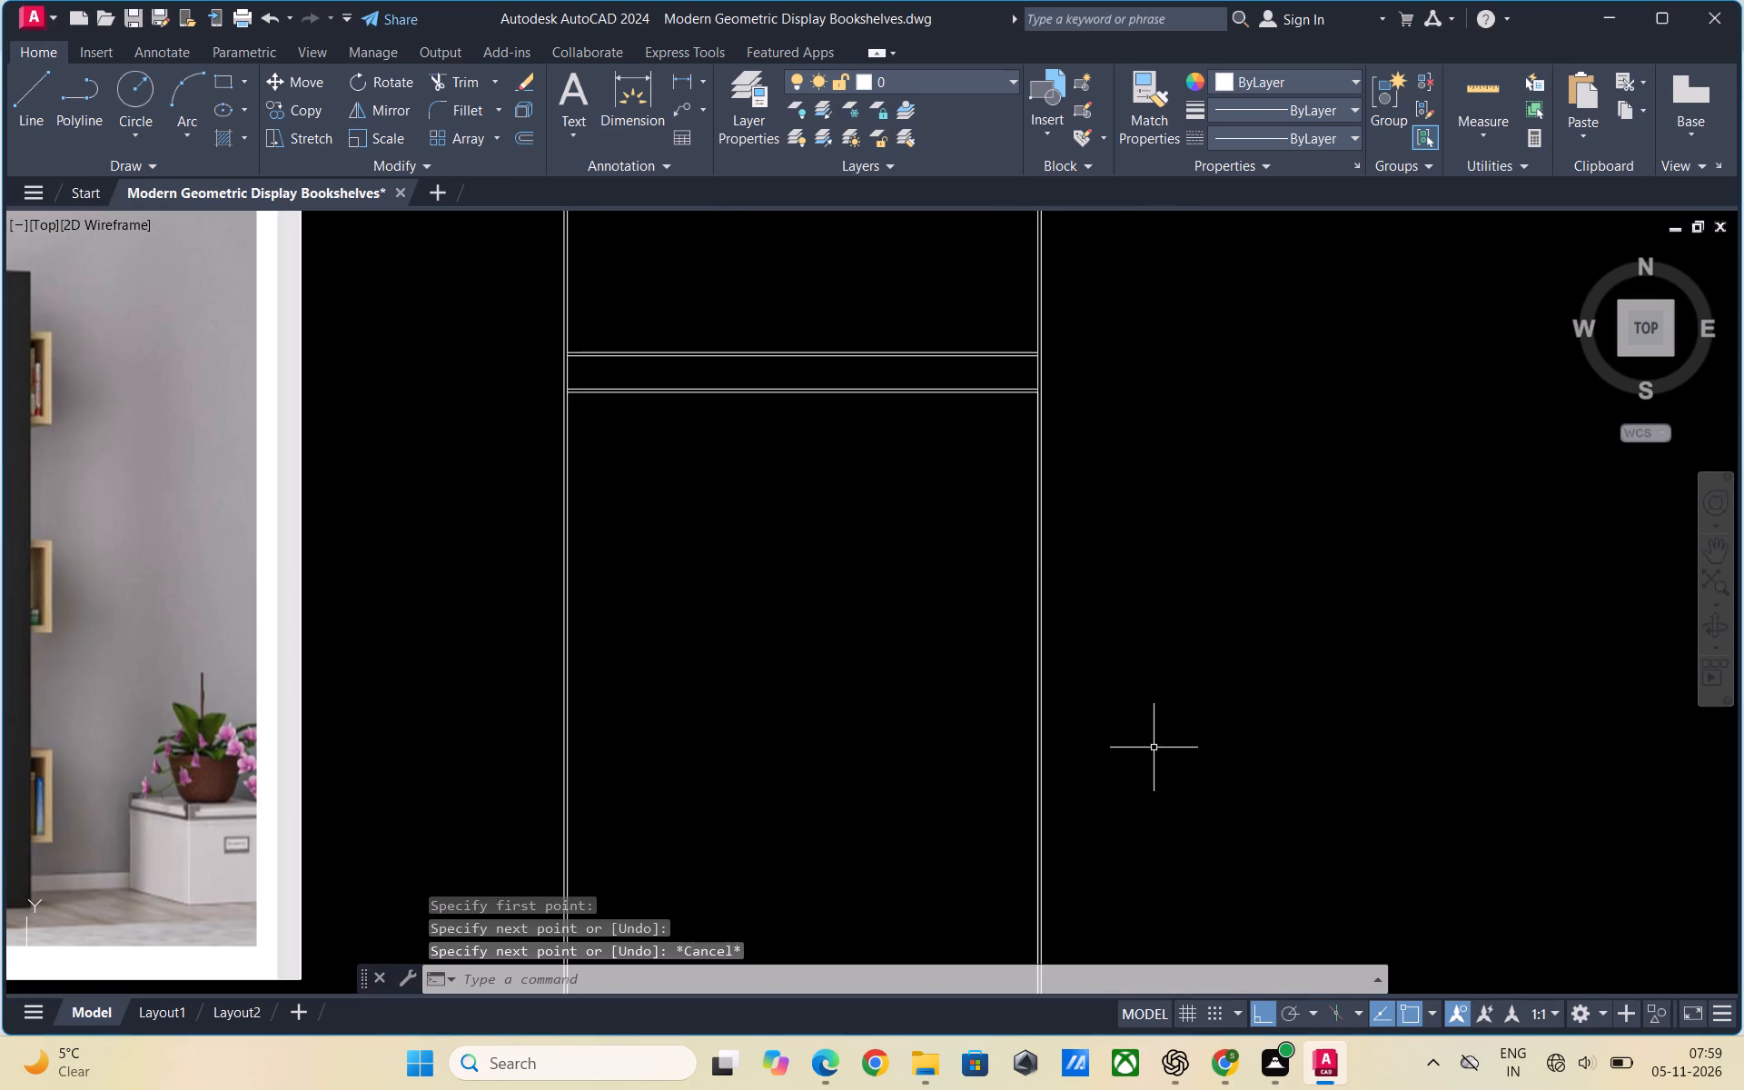
pyautogui.press('l')
pyautogui.press('Return')
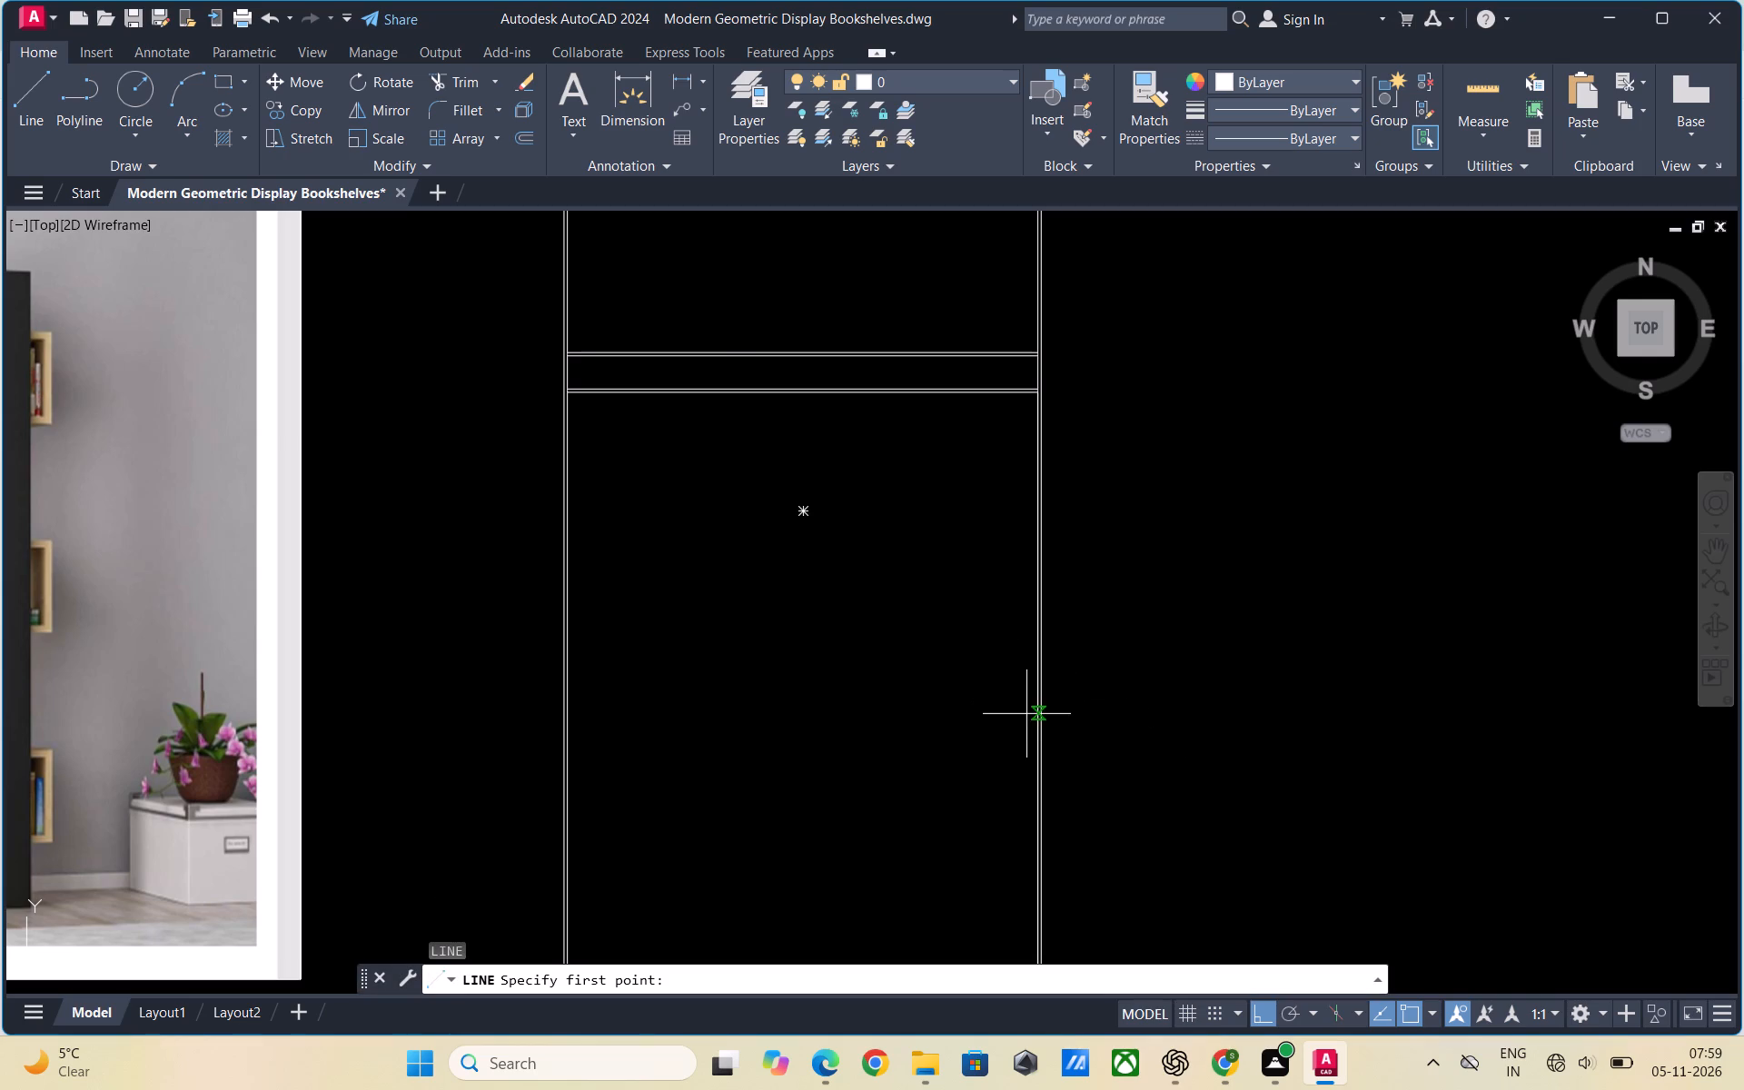
pyautogui.click(1037, 708)
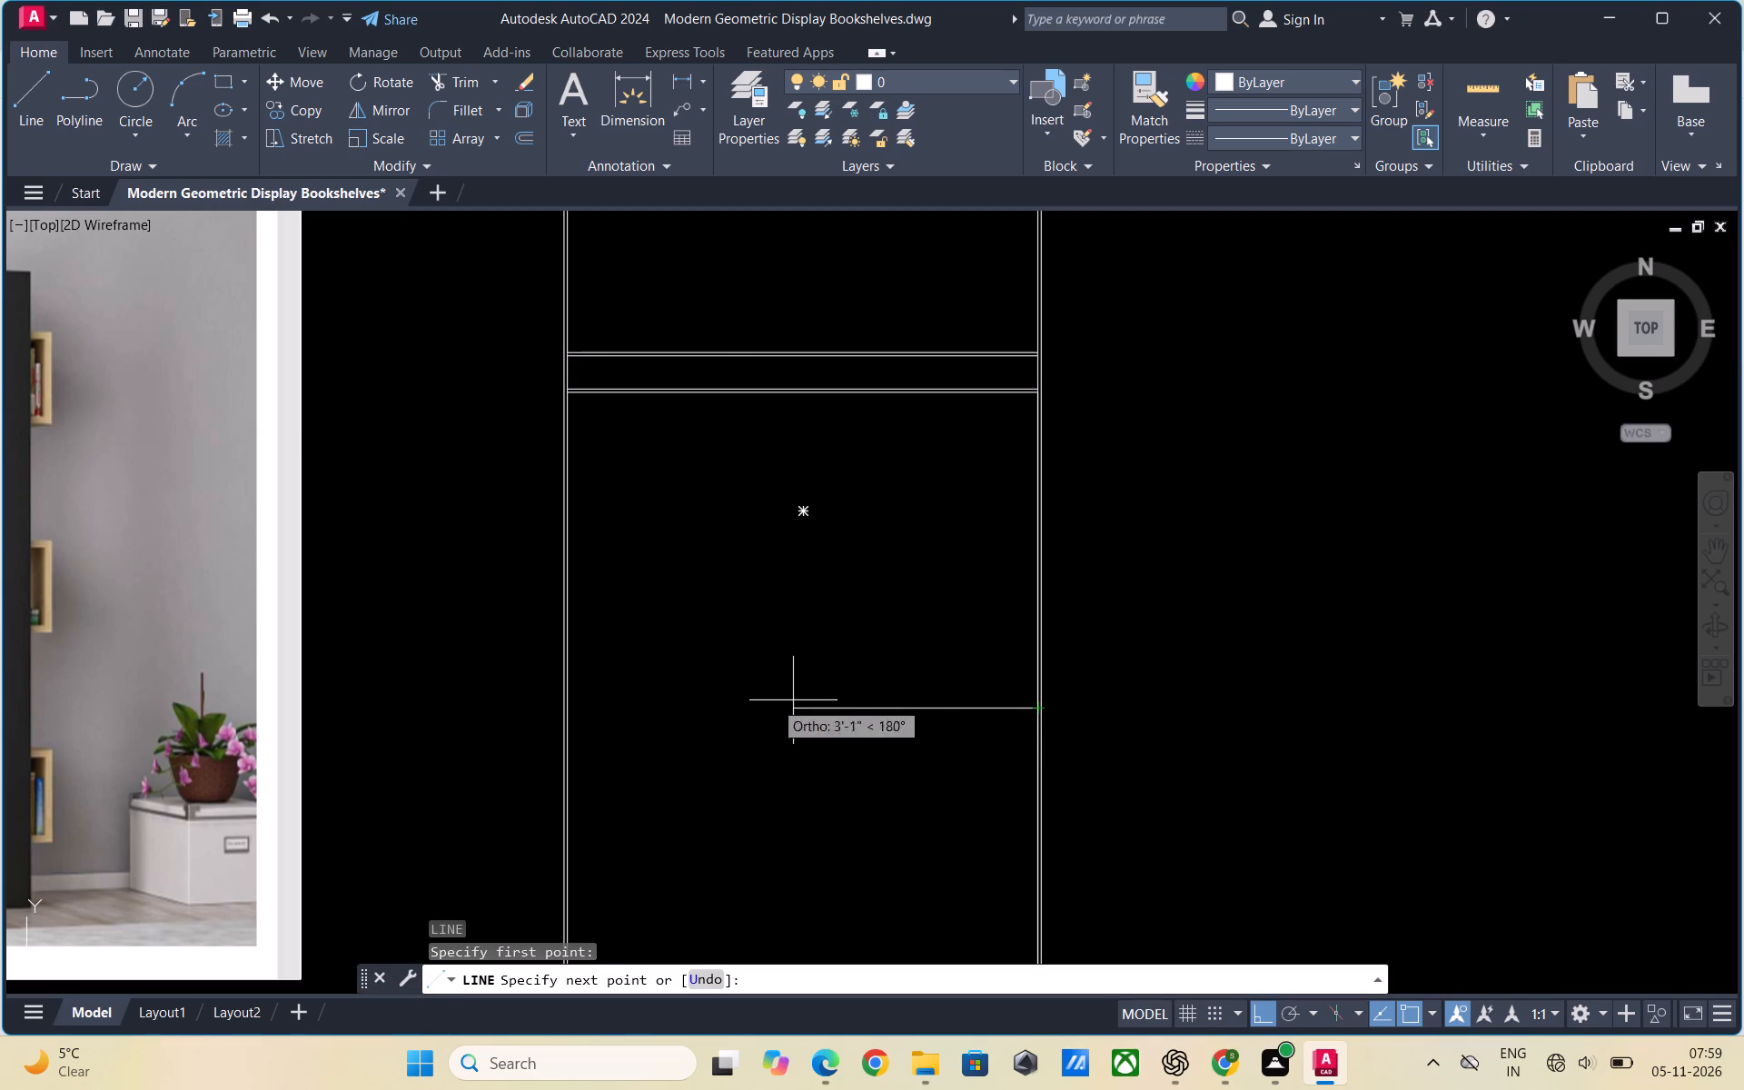
pyautogui.scroll(2, 562, 697)
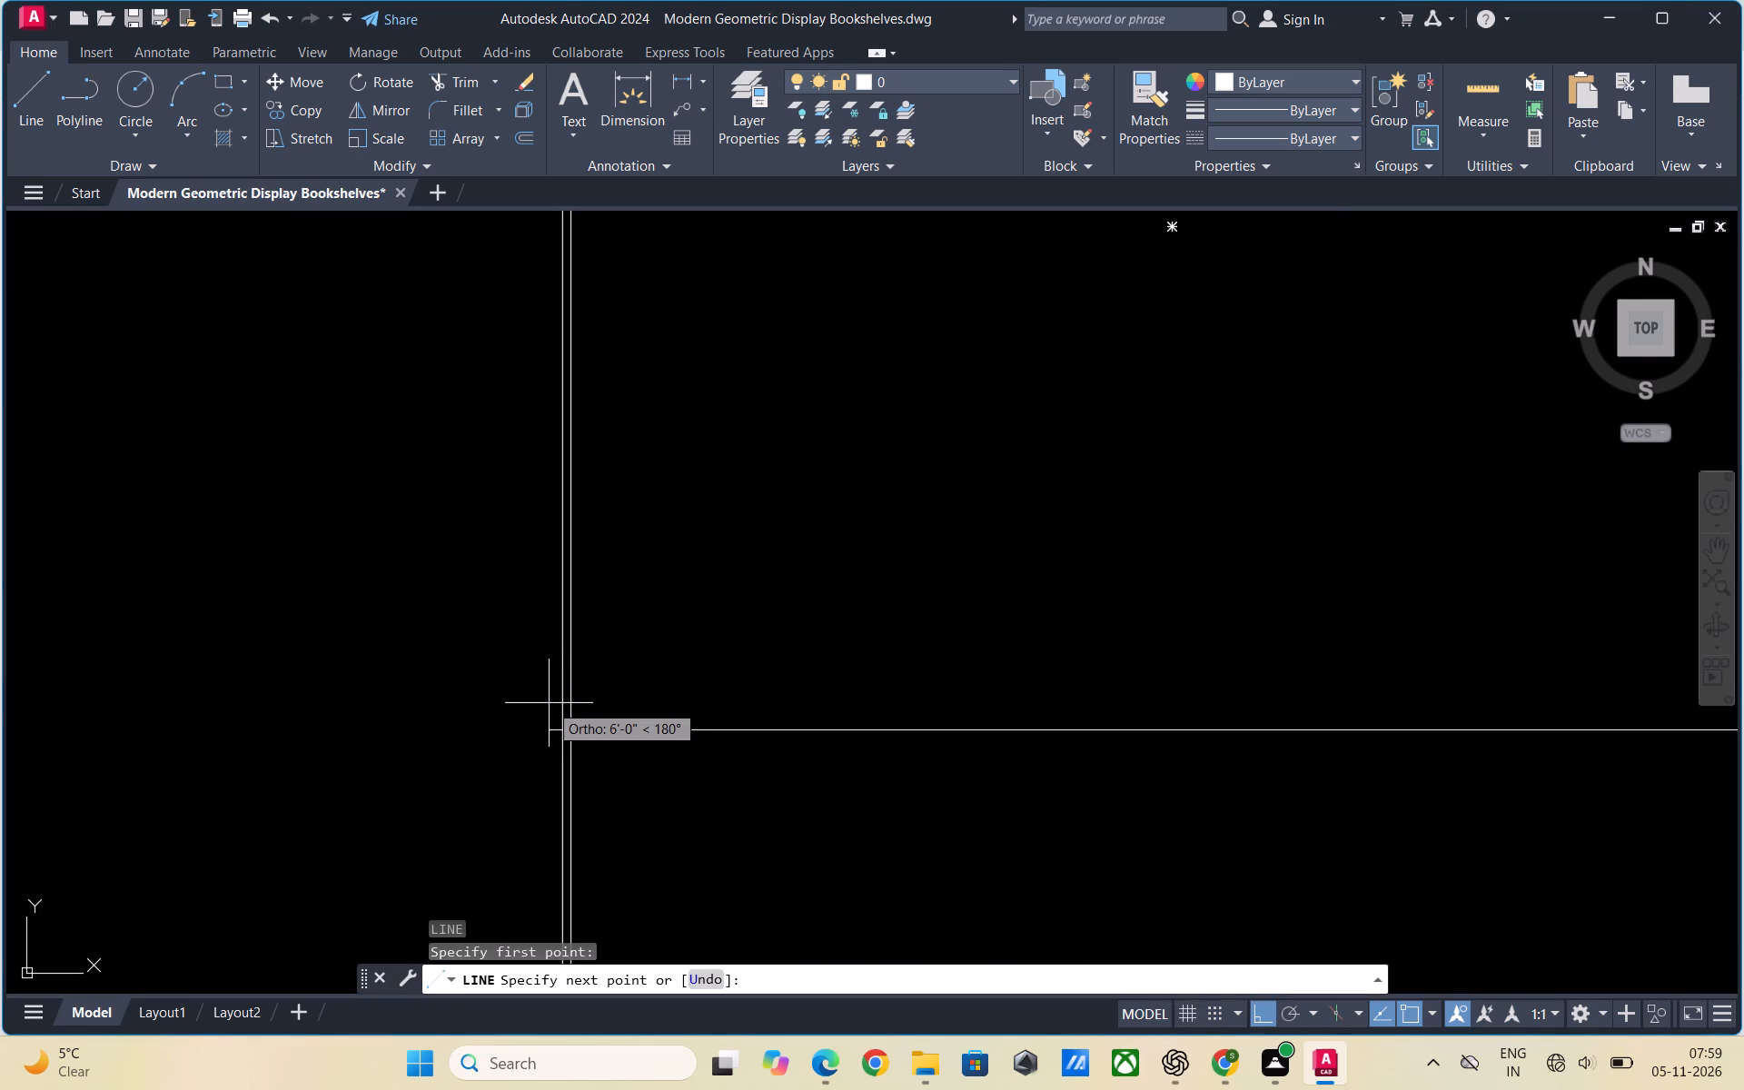
pyautogui.click(549, 703)
pyautogui.press('Escape')
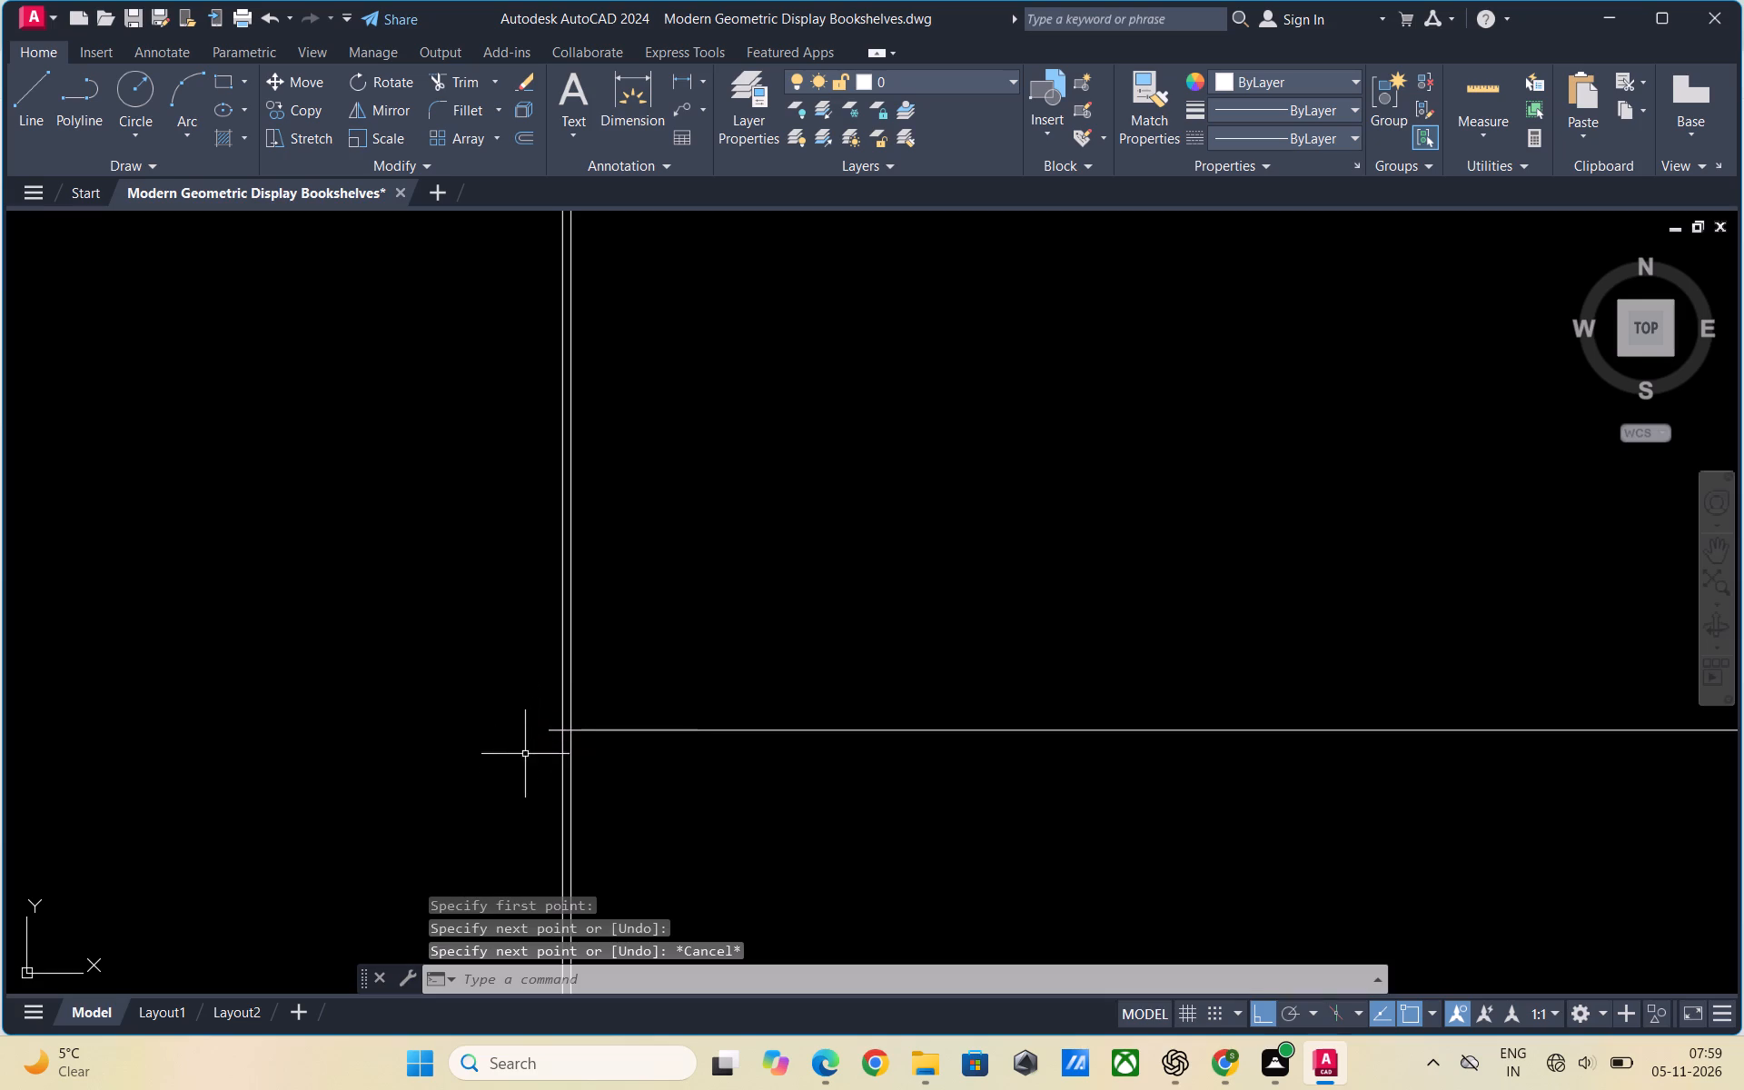
pyautogui.press('Escape')
# Trim the new horizontal line's left end back to the inner edge of the frame's left side board.
pyautogui.press('t')
pyautogui.press('r')
pyautogui.press('Return')
pyautogui.press('Return')
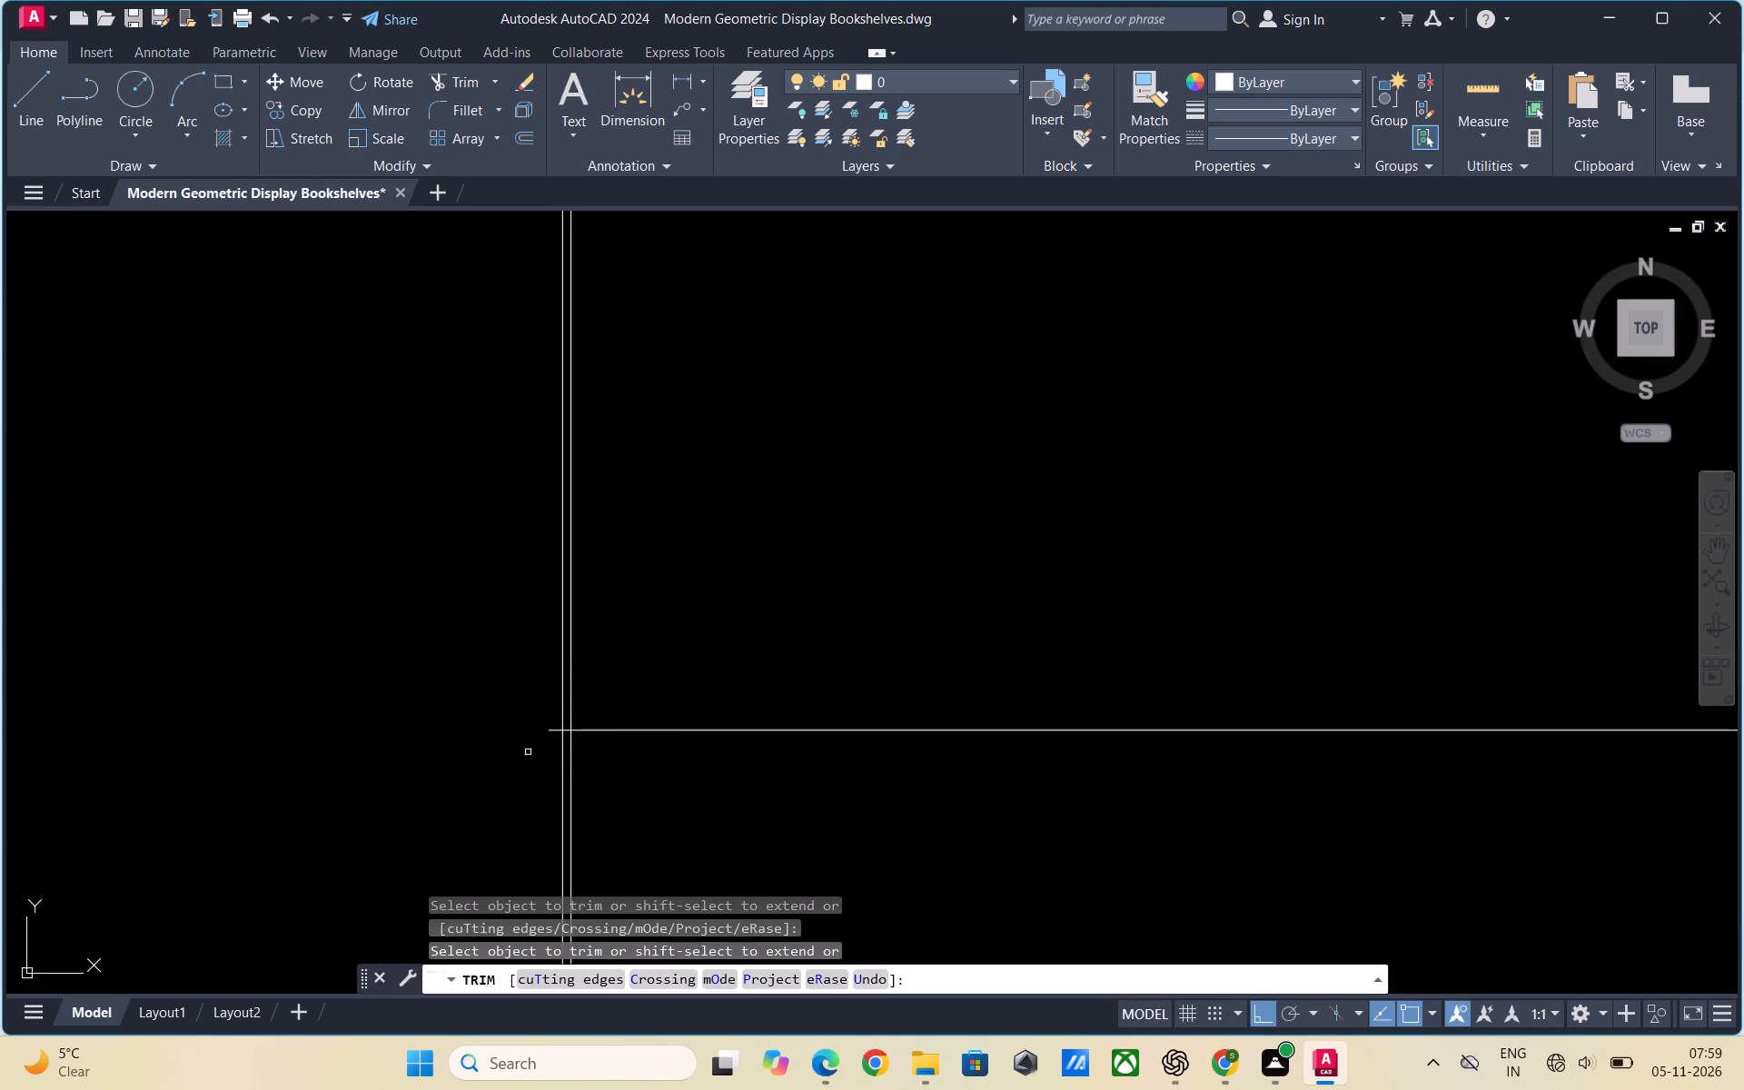
pyautogui.scroll(5, 535, 744)
pyautogui.click(666, 628)
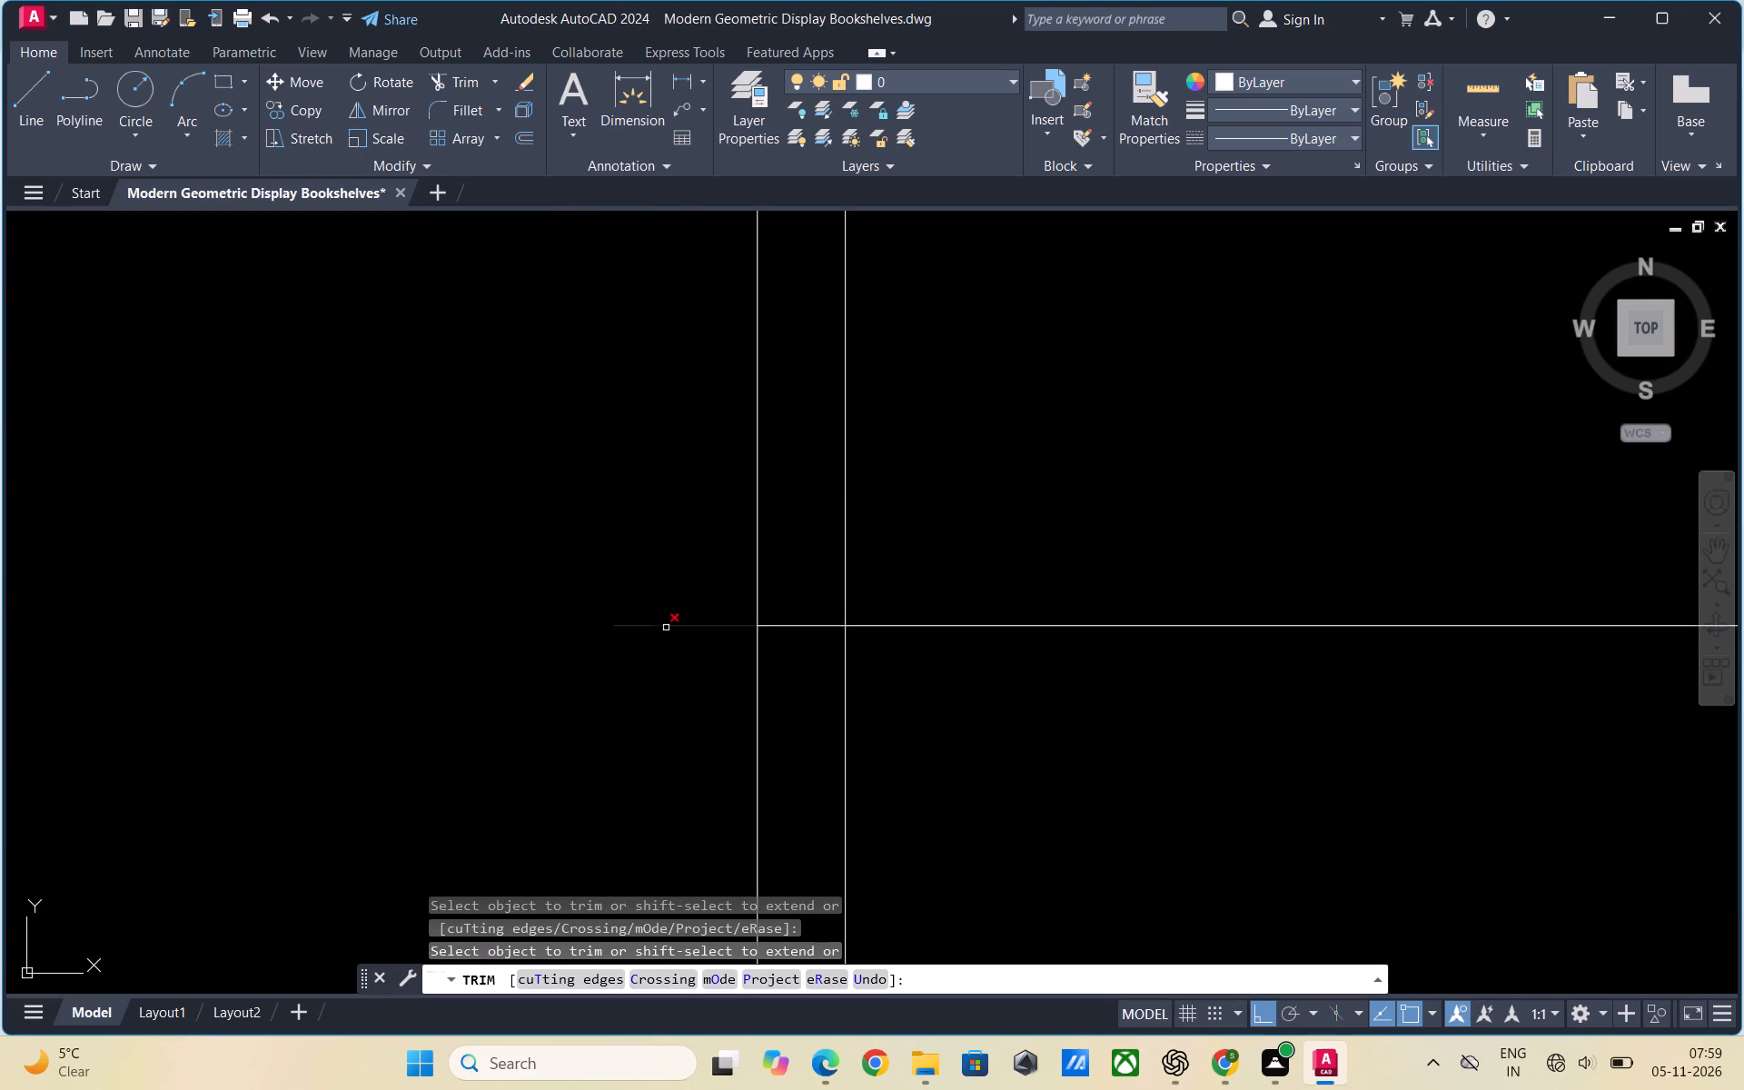
pyautogui.click(803, 624)
pyautogui.scroll(-7, 482, 649)
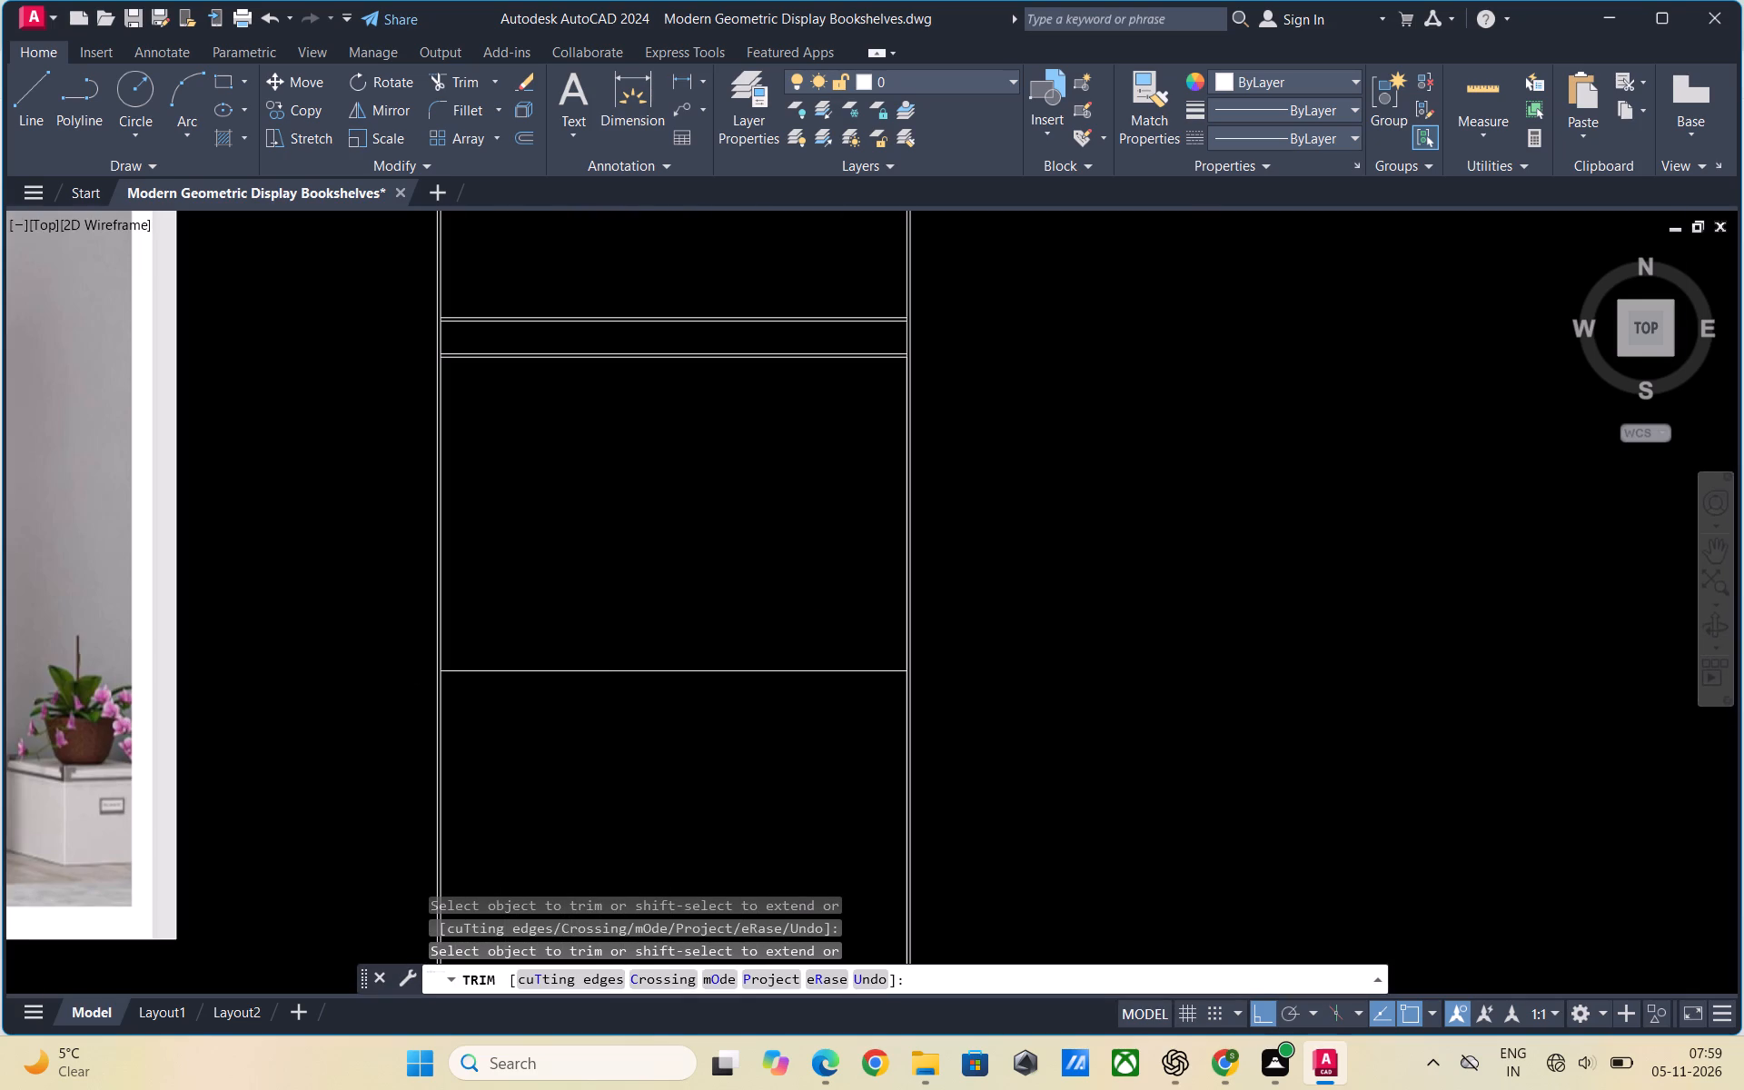
pyautogui.scroll(5, 926, 677)
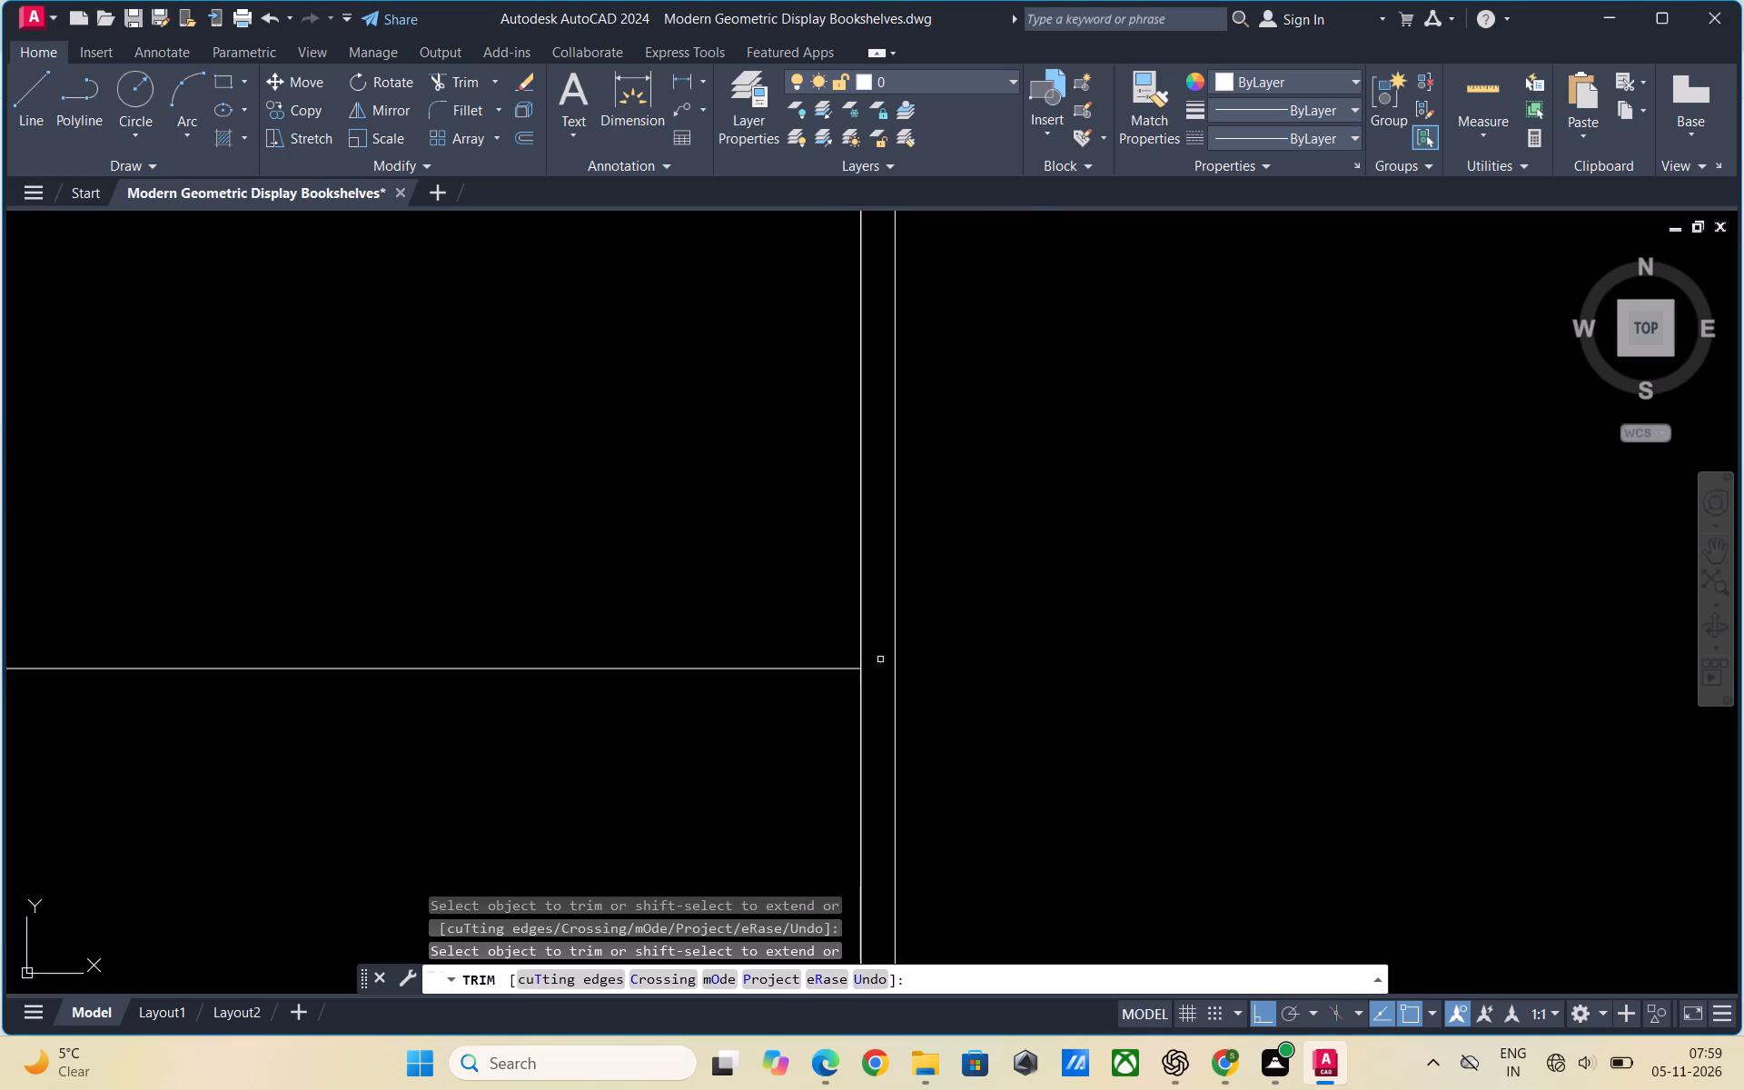
pyautogui.scroll(-3, 1141, 677)
pyautogui.press('Escape')
pyautogui.press('Escape')
pyautogui.press('Escape')
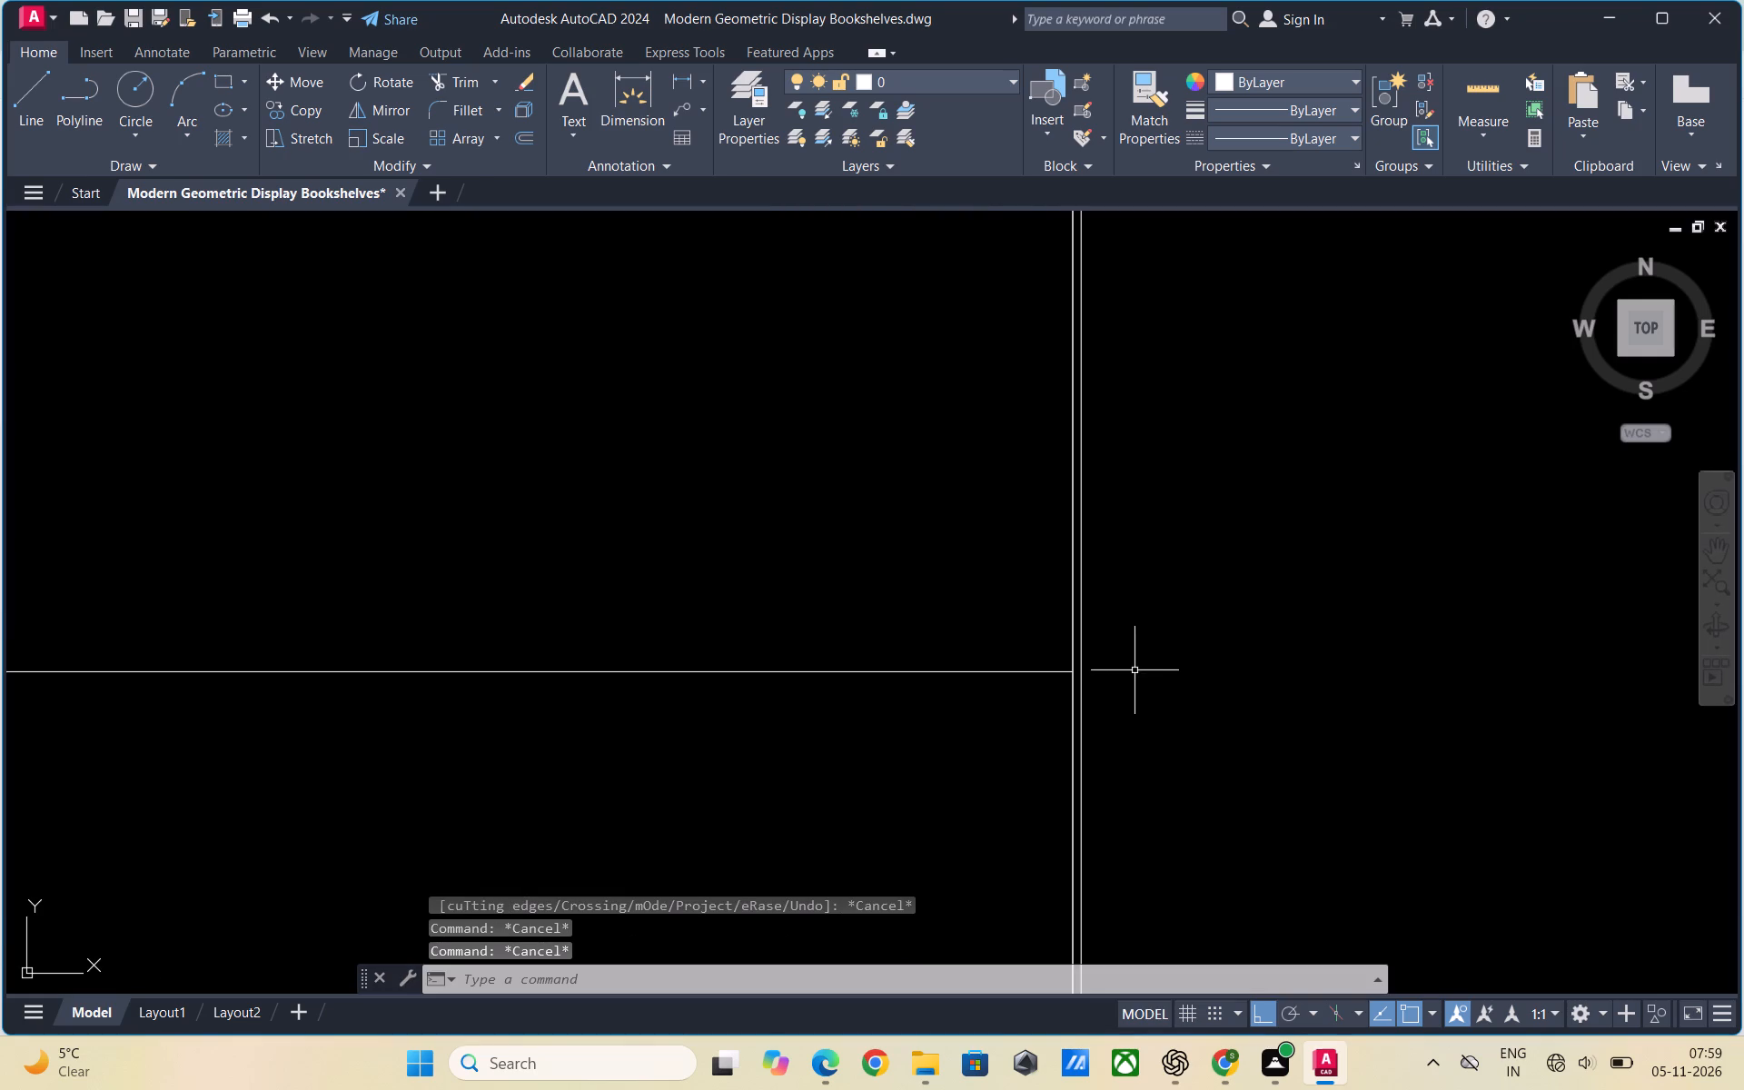
# Offset the lower section's horizontal centre line 0.2" both upward and downward.
pyautogui.press('o')
pyautogui.press('Return')
pyautogui.press('0')
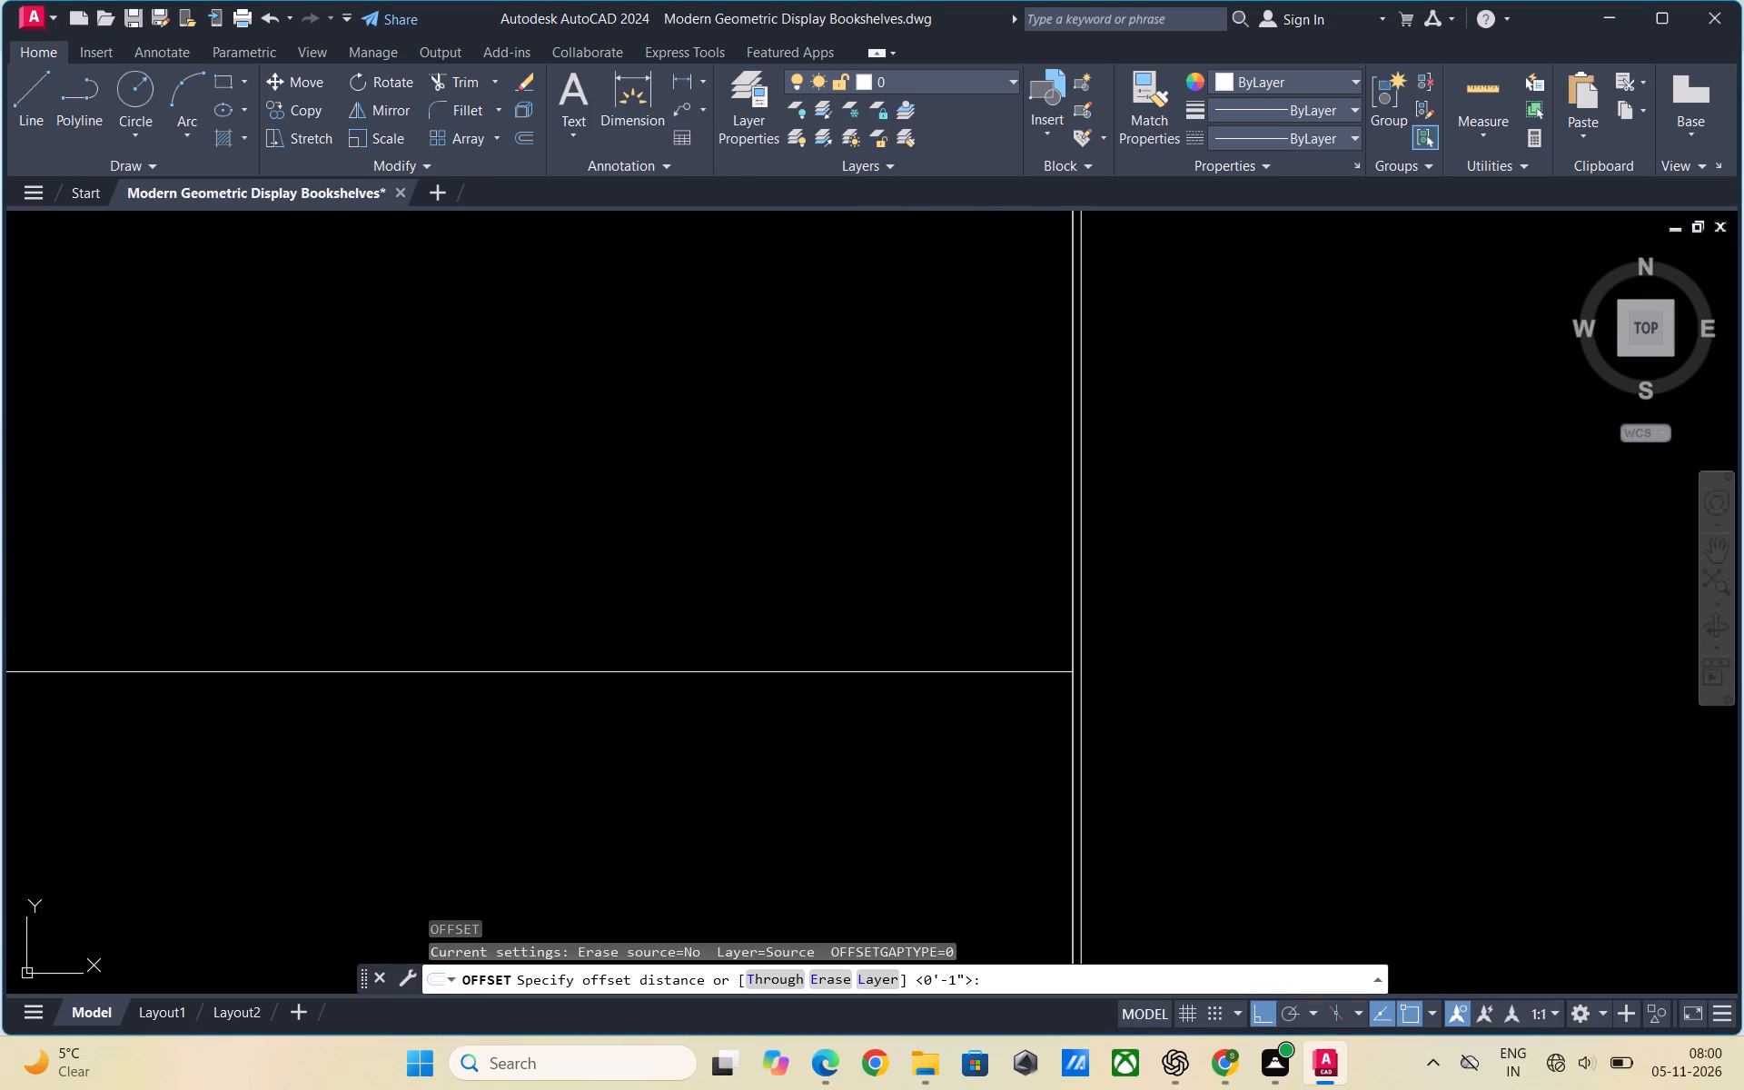
pyautogui.write('.2"')
pyautogui.press('Return')
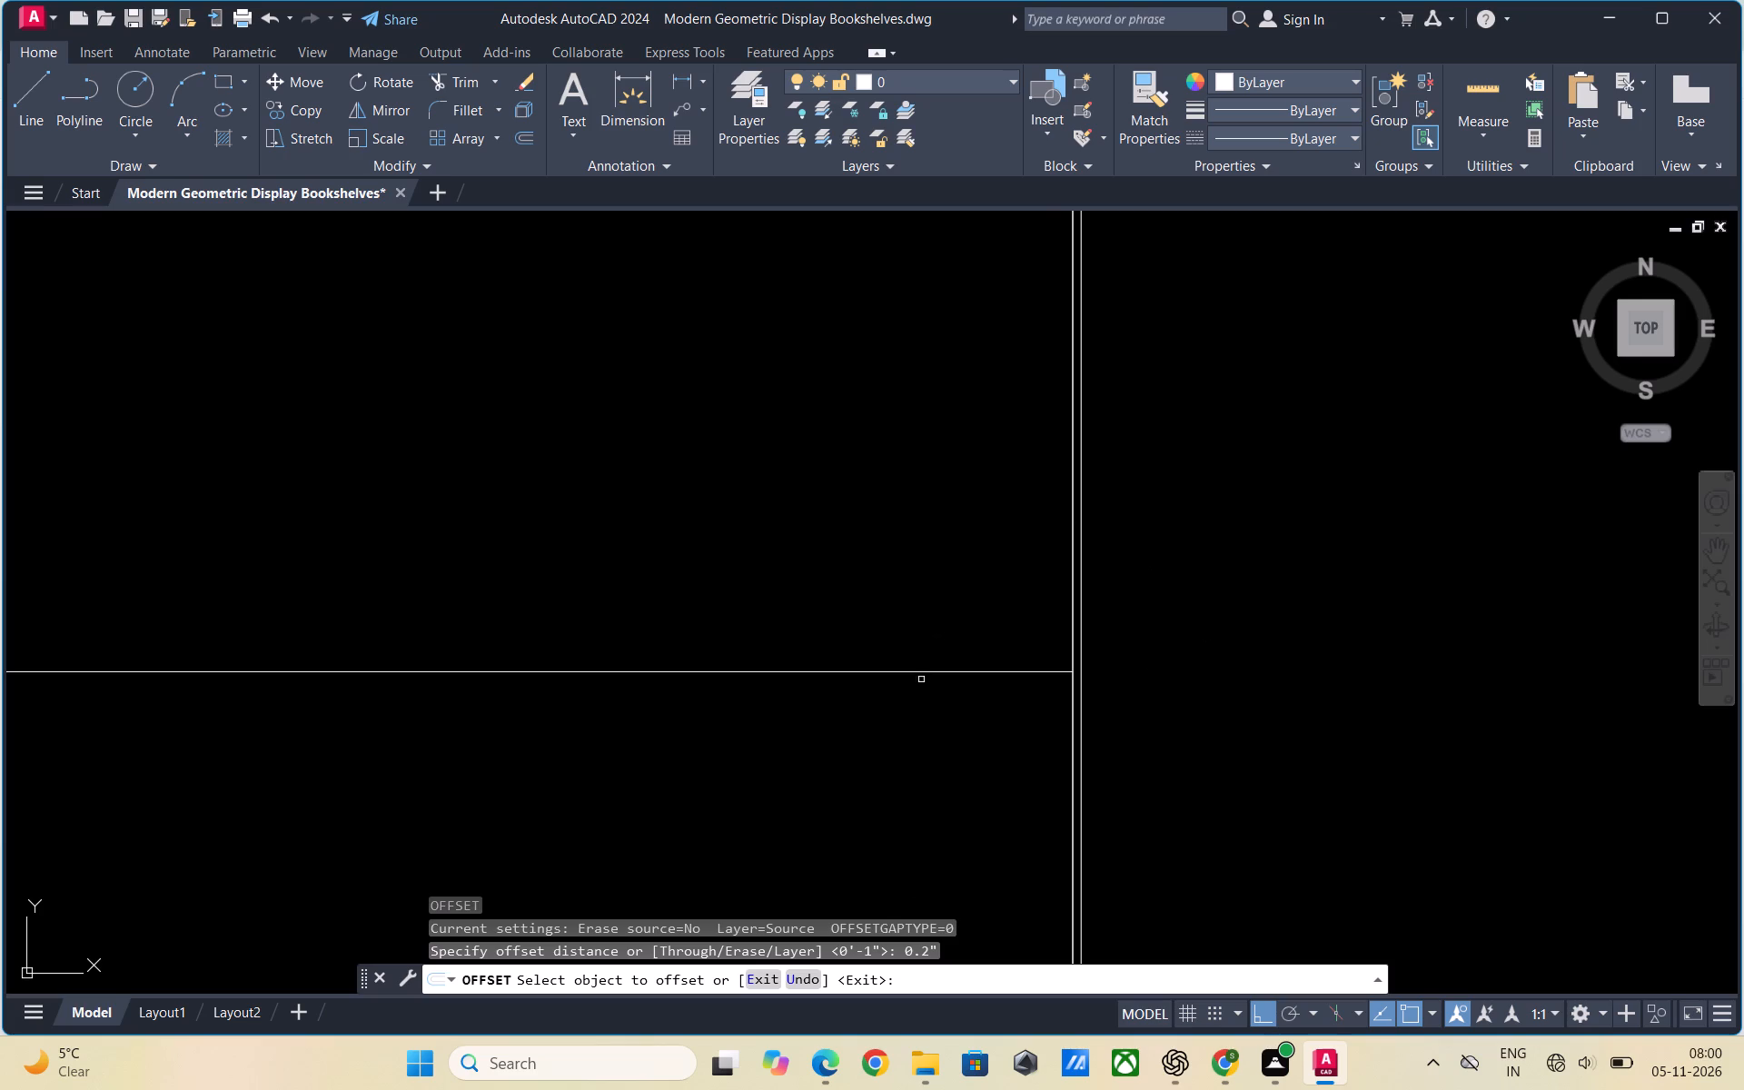
pyautogui.click(918, 673)
pyautogui.click(910, 597)
pyautogui.scroll(2, 910, 654)
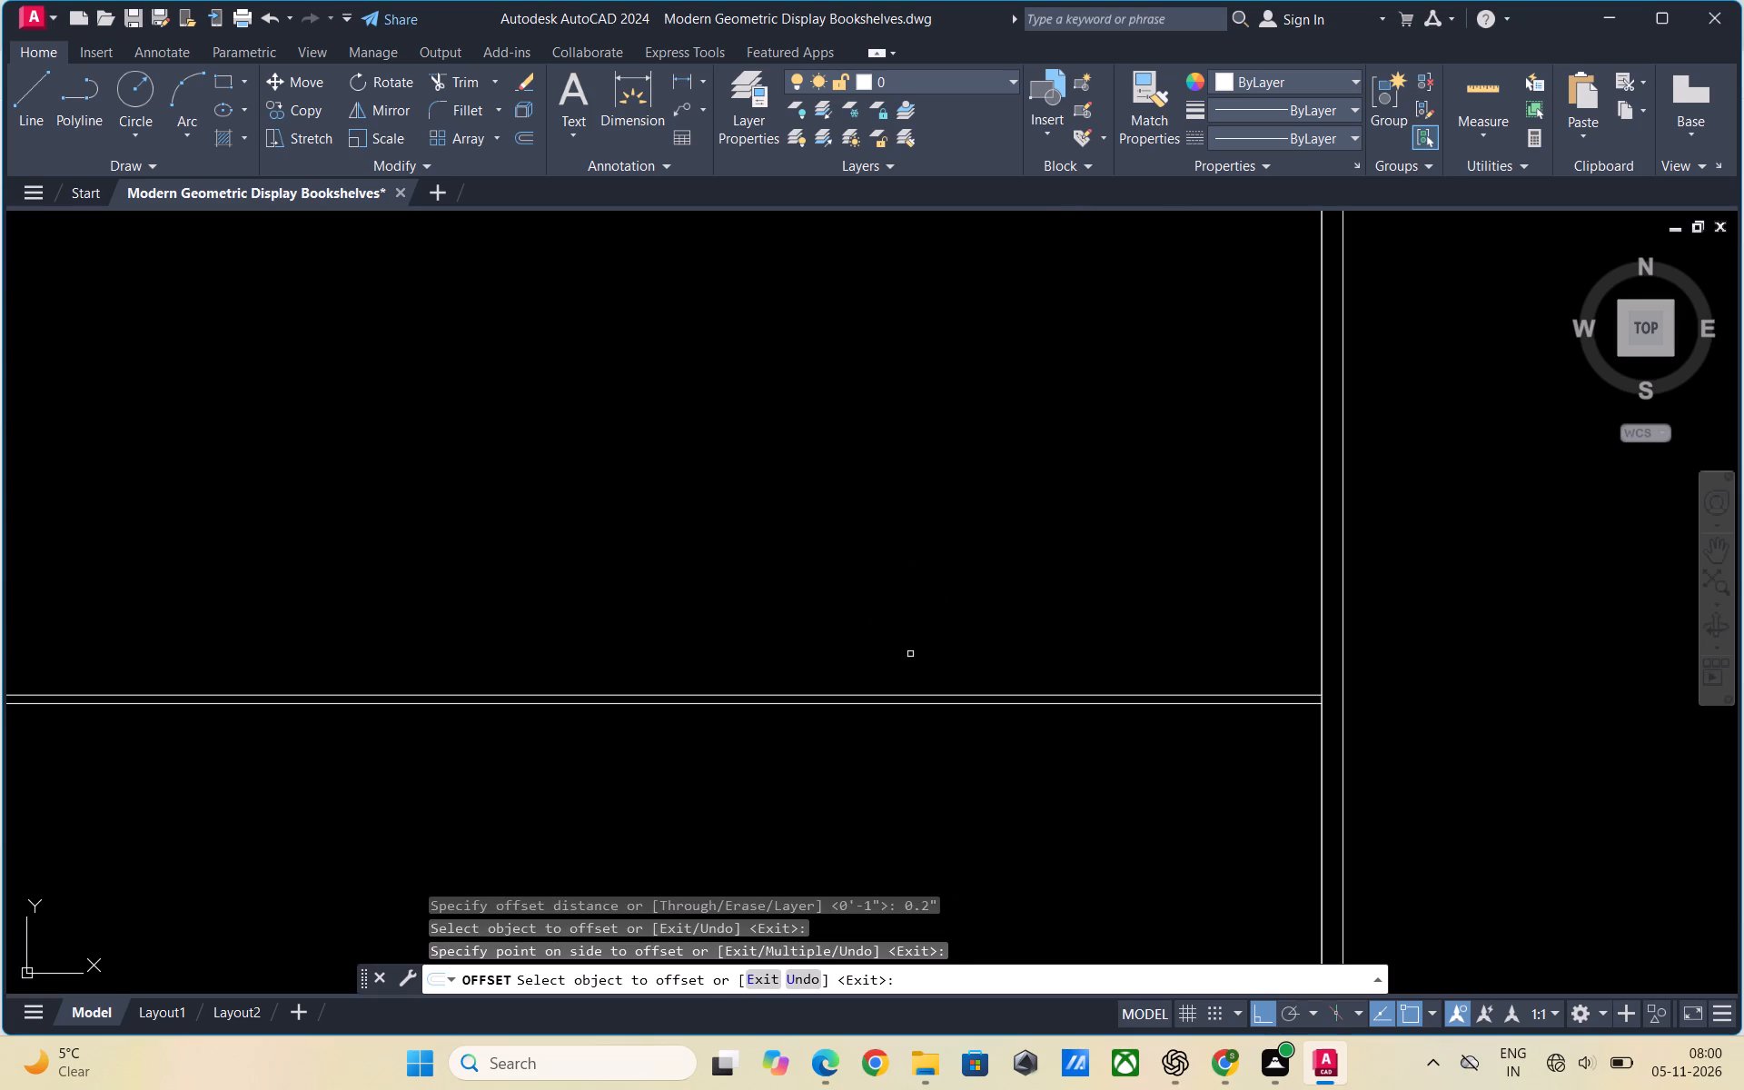
pyautogui.click(894, 706)
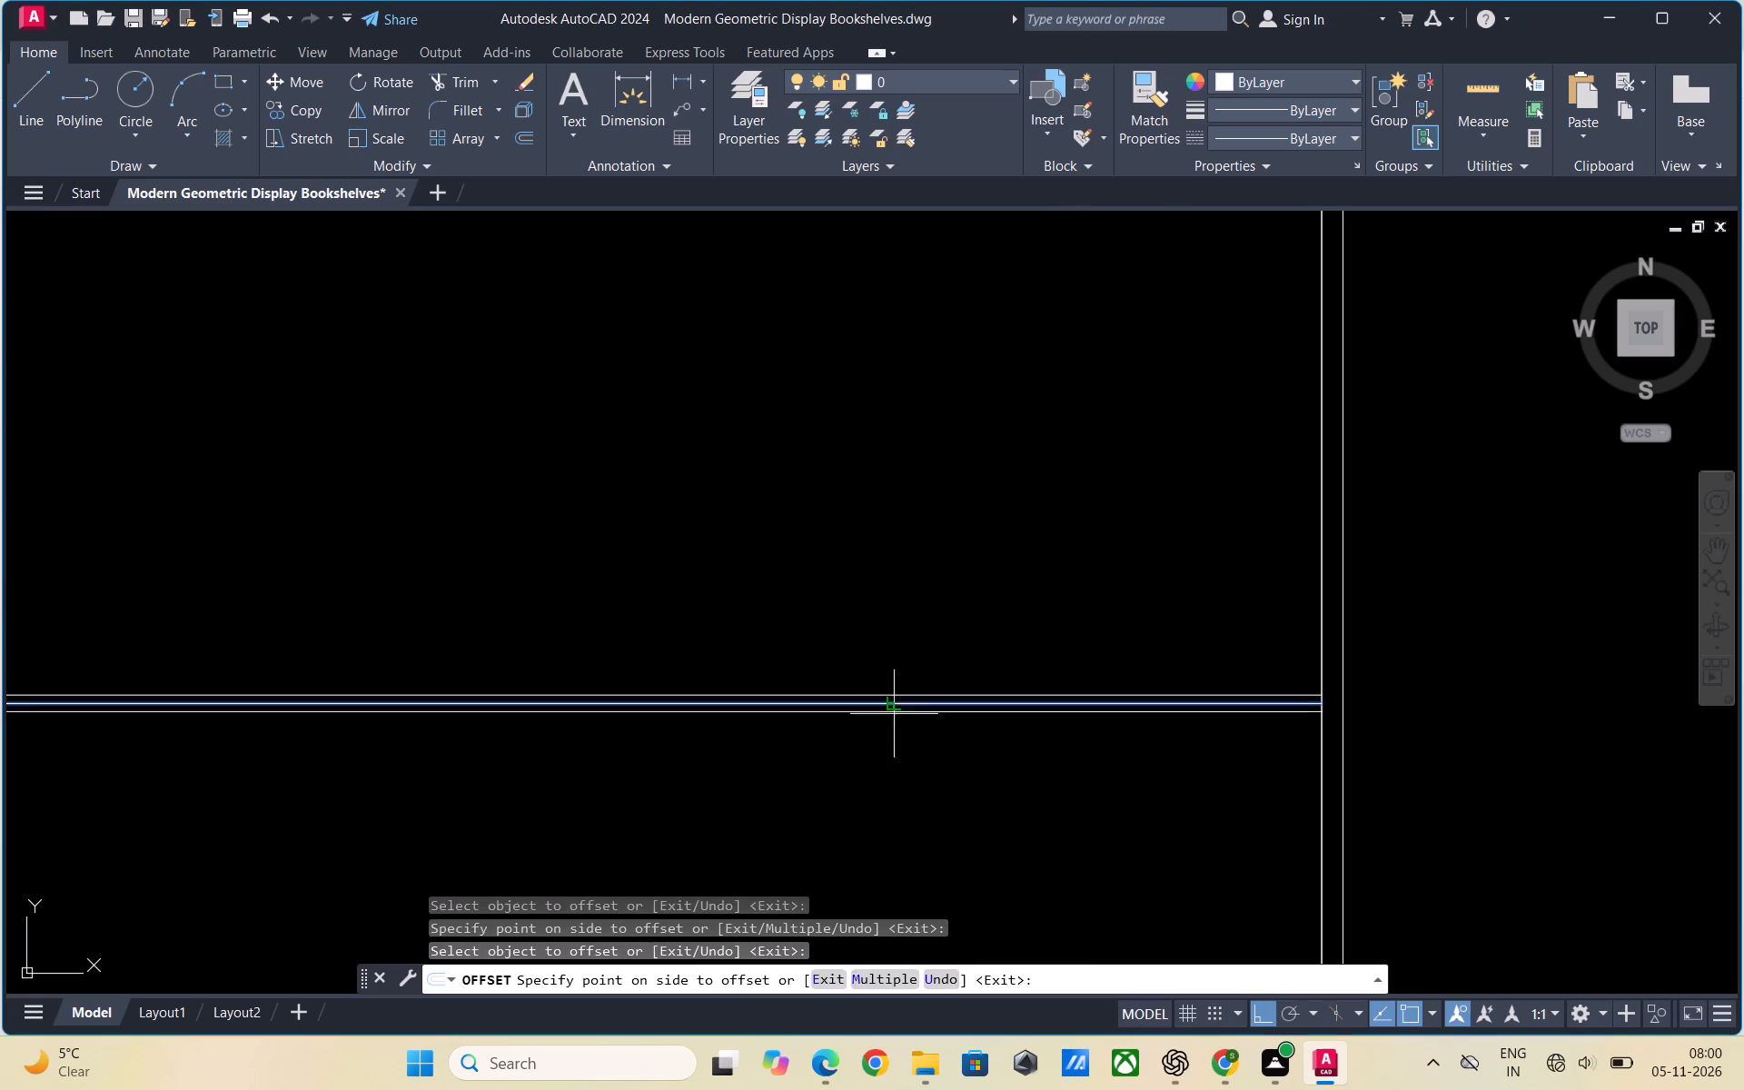
pyautogui.click(891, 753)
pyautogui.press('Escape')
# Erase the original centre line between the two offset shelf lines.
pyautogui.scroll(2, 884, 708)
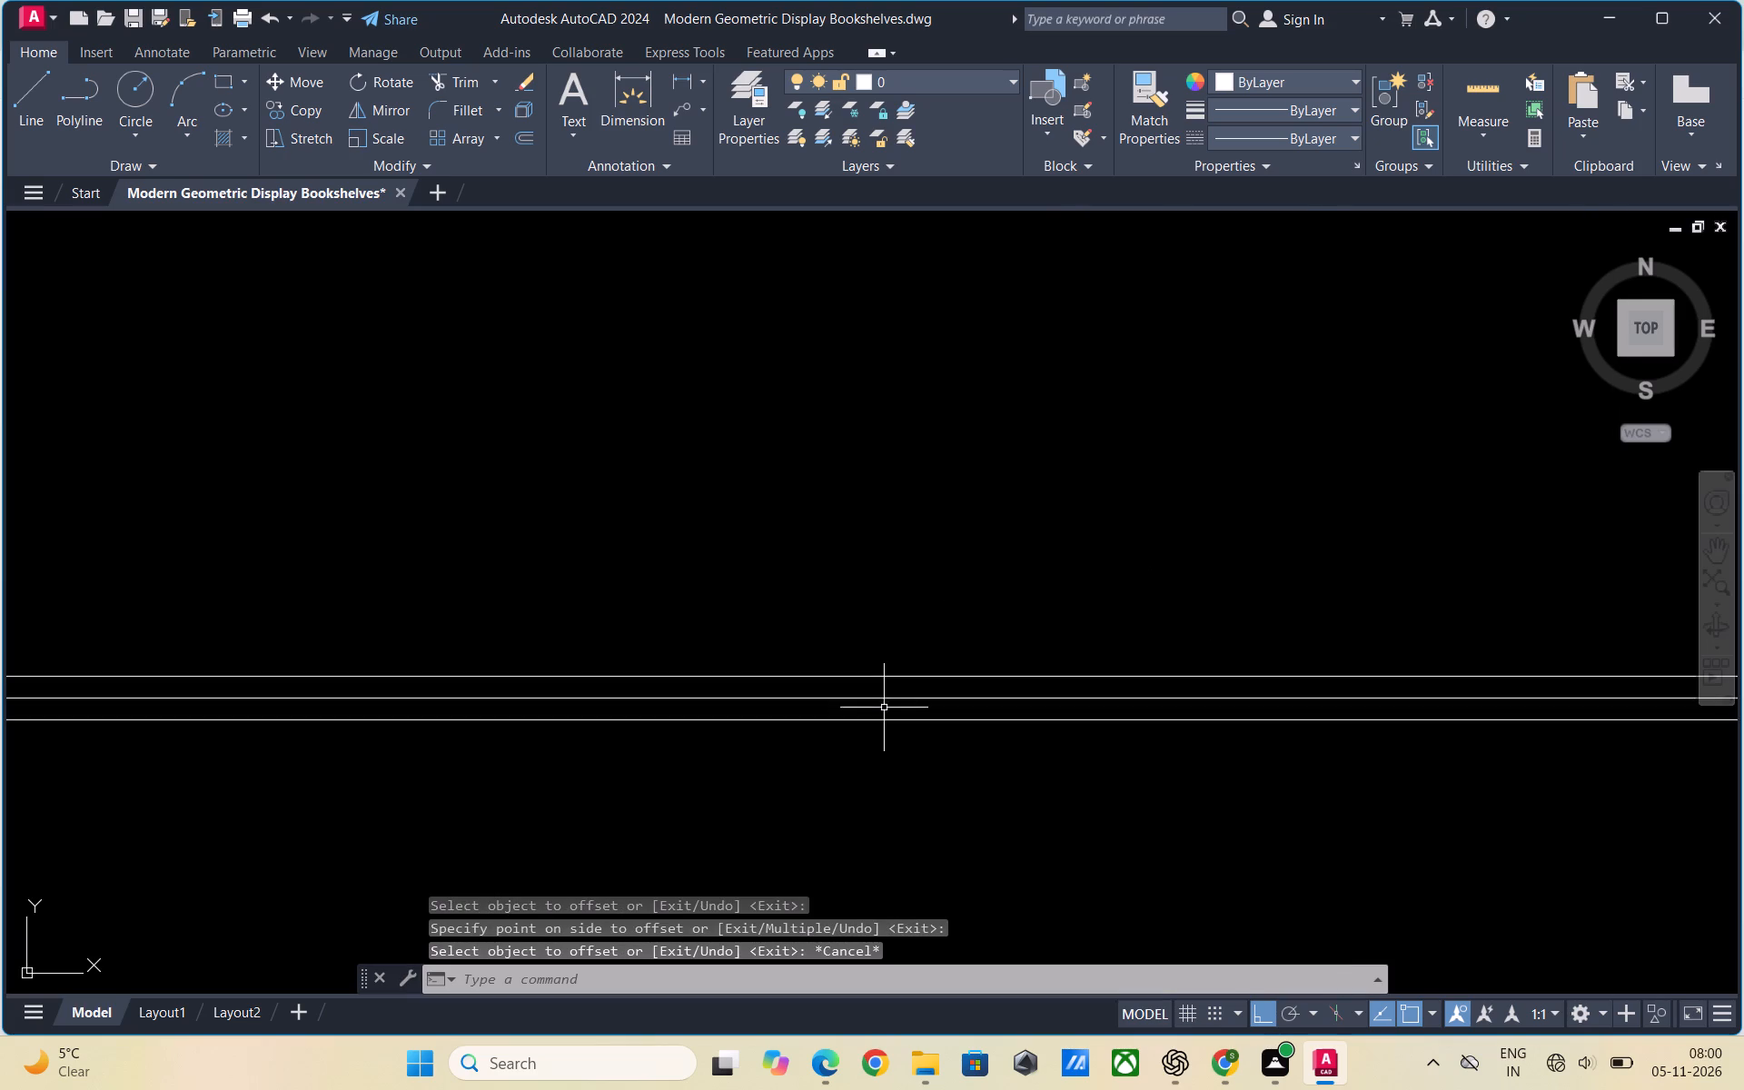
pyautogui.click(876, 696)
pyautogui.press('Delete')
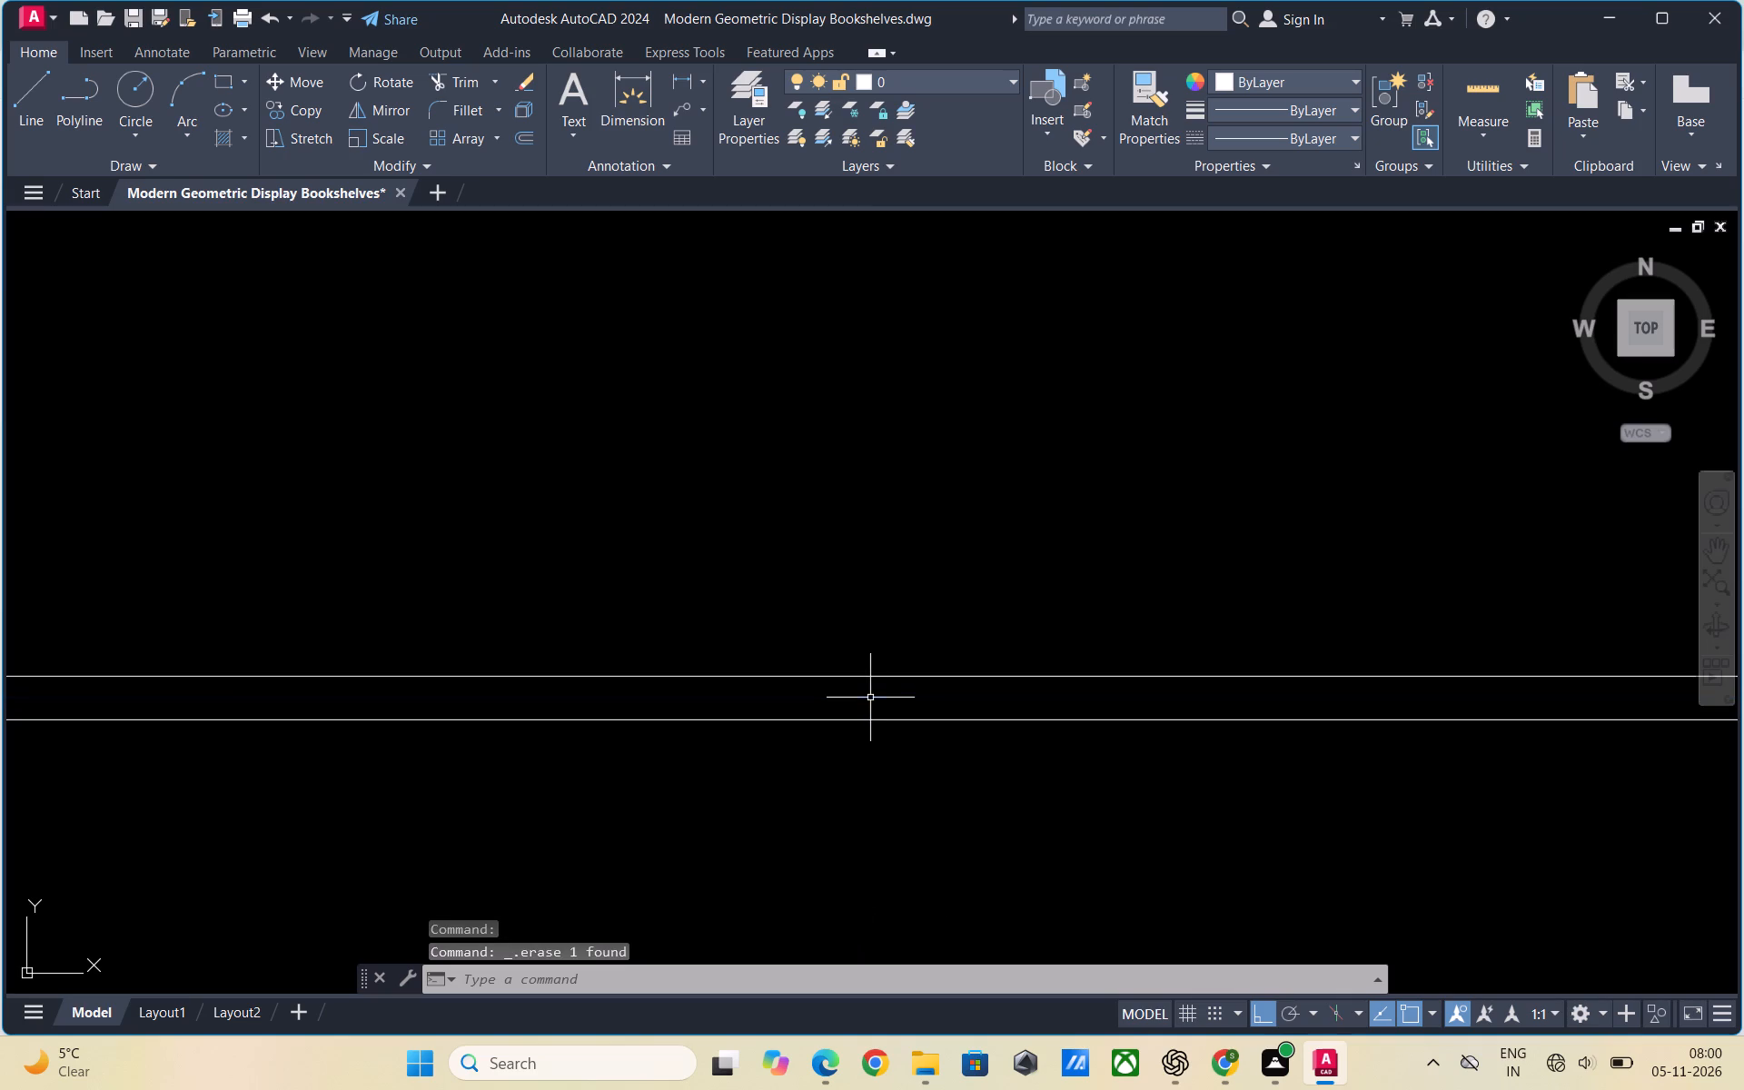
# Save the bookshelf drawing.
pyautogui.scroll(-3, 870, 698)
pyautogui.scroll(-1, 1001, 804)
pyautogui.scroll(-1, 1270, 775)
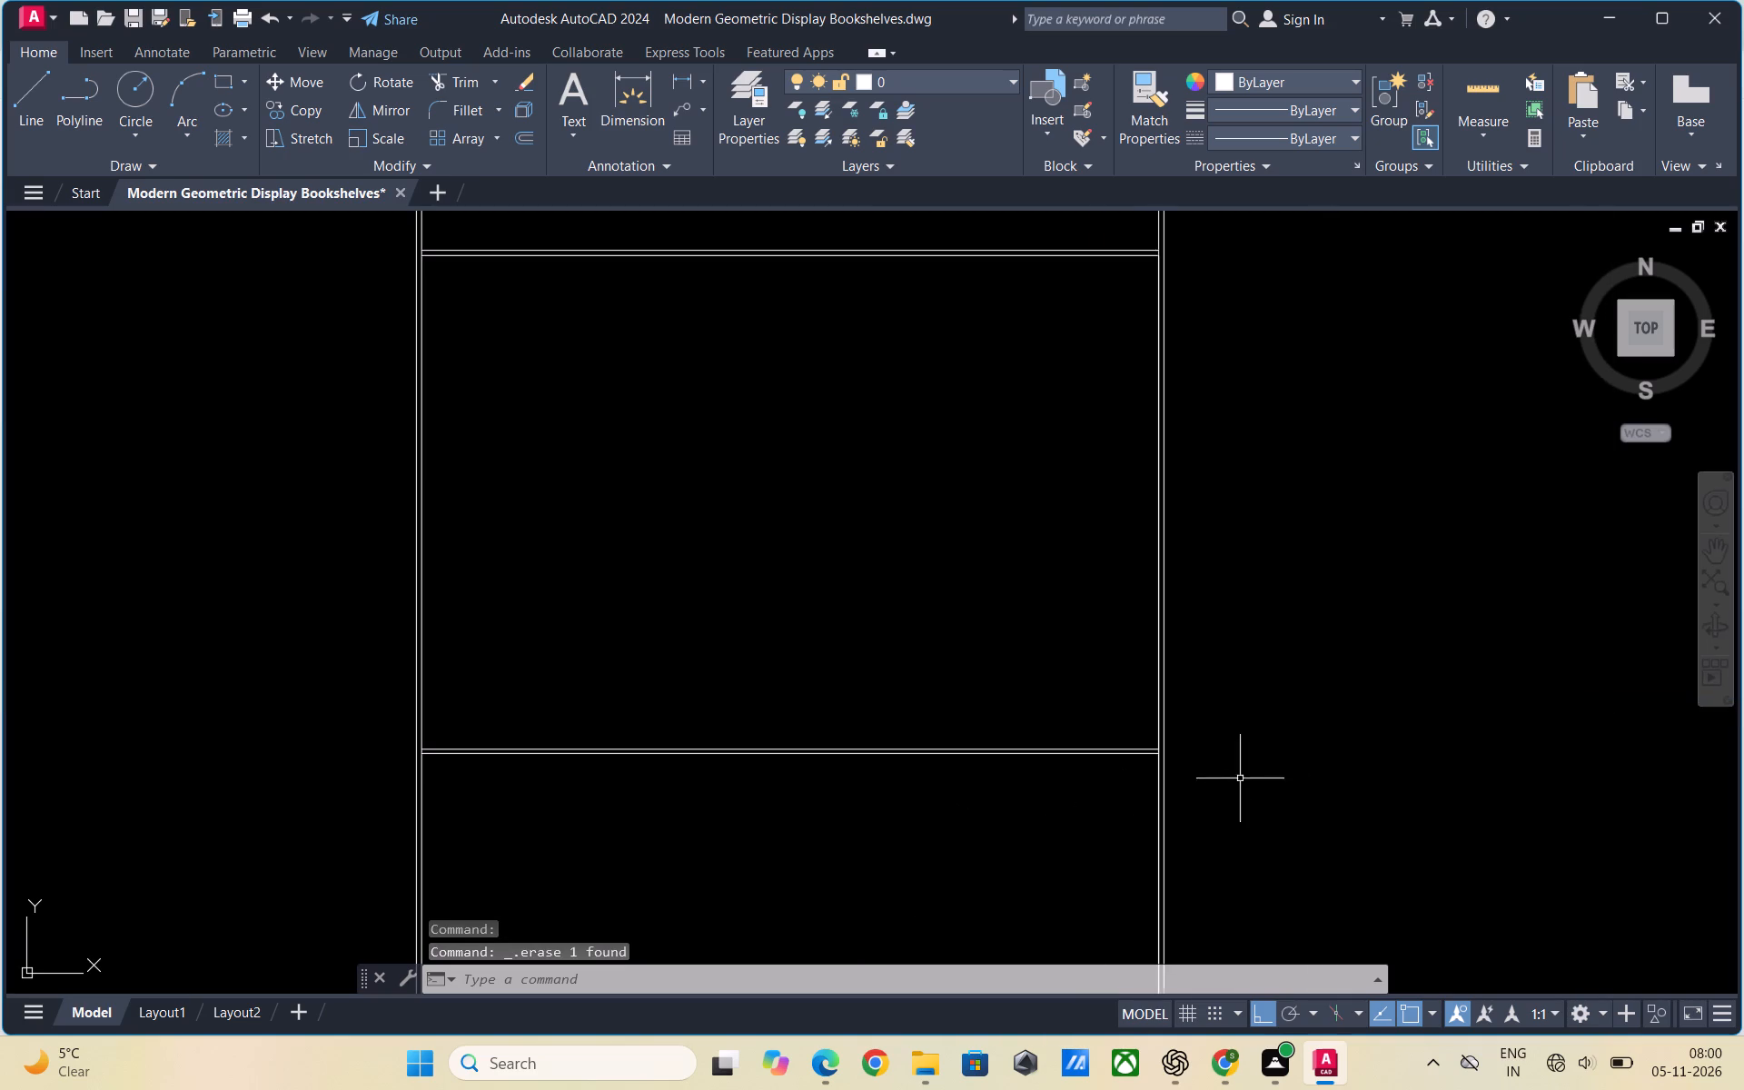
pyautogui.scroll(-2, 726, 808)
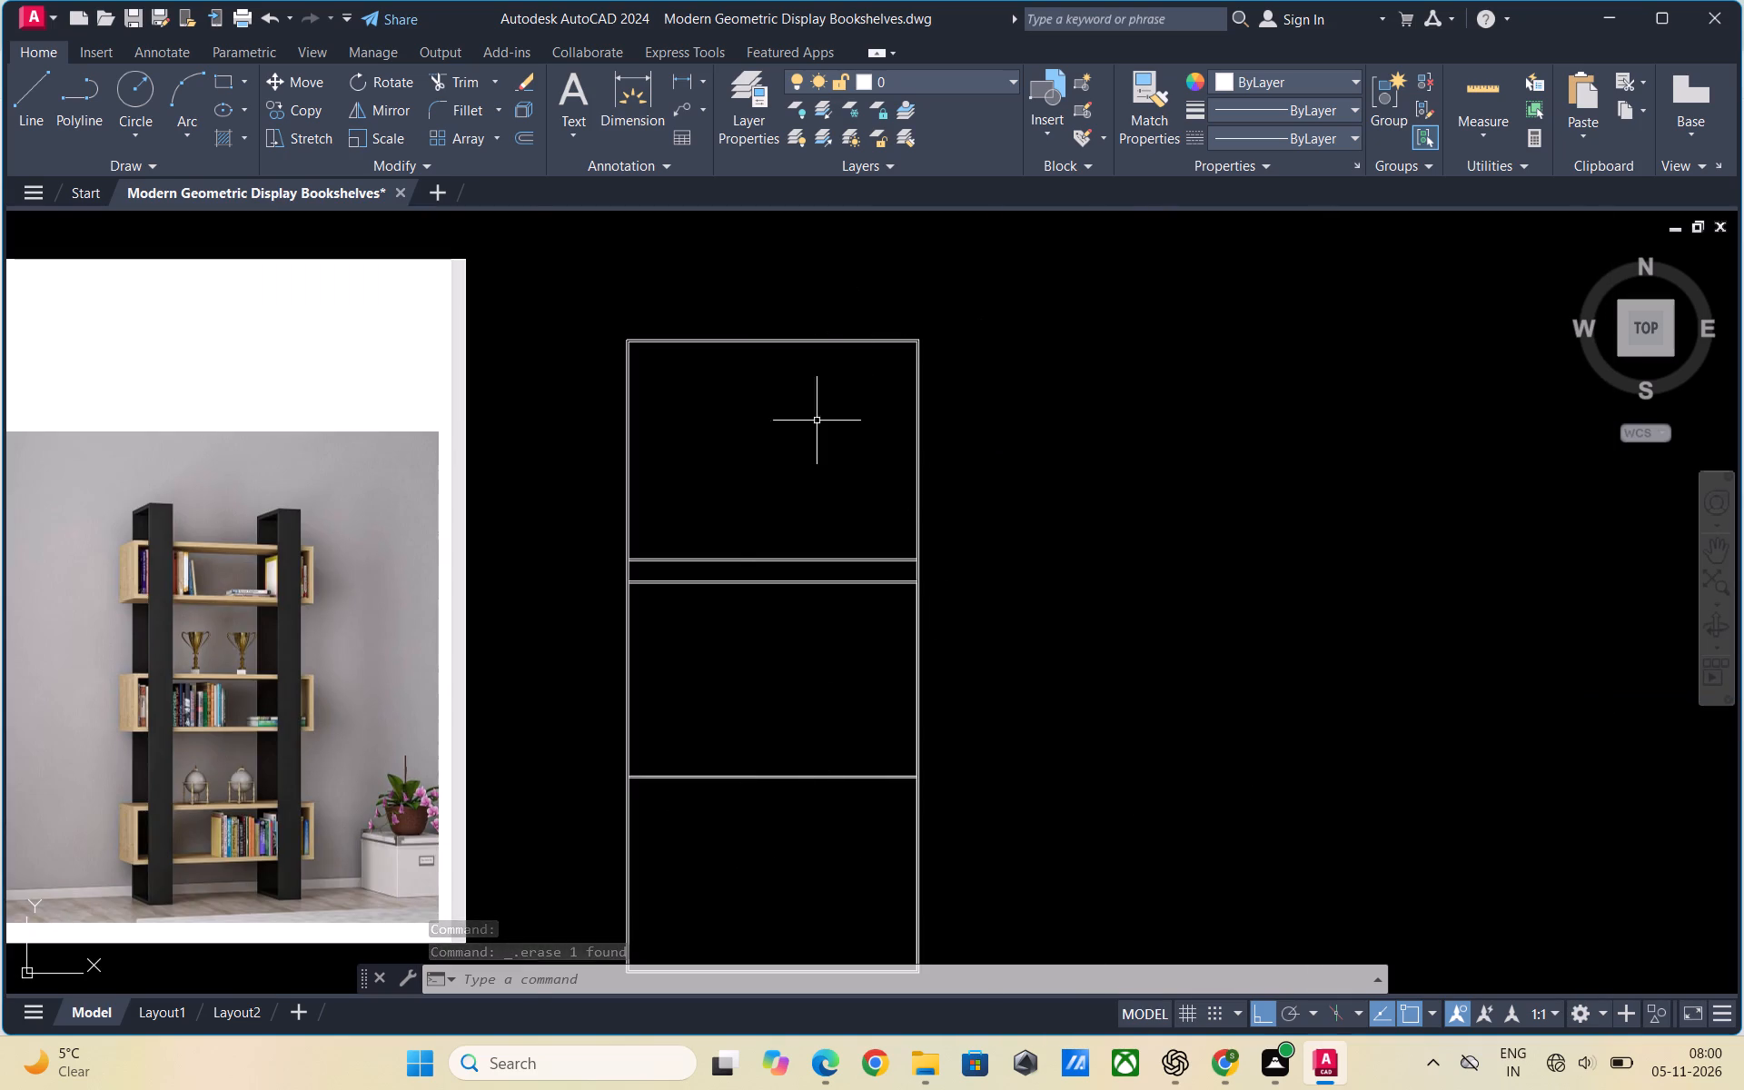
pyautogui.scroll(-1, 930, 498)
pyautogui.scroll(1, 896, 714)
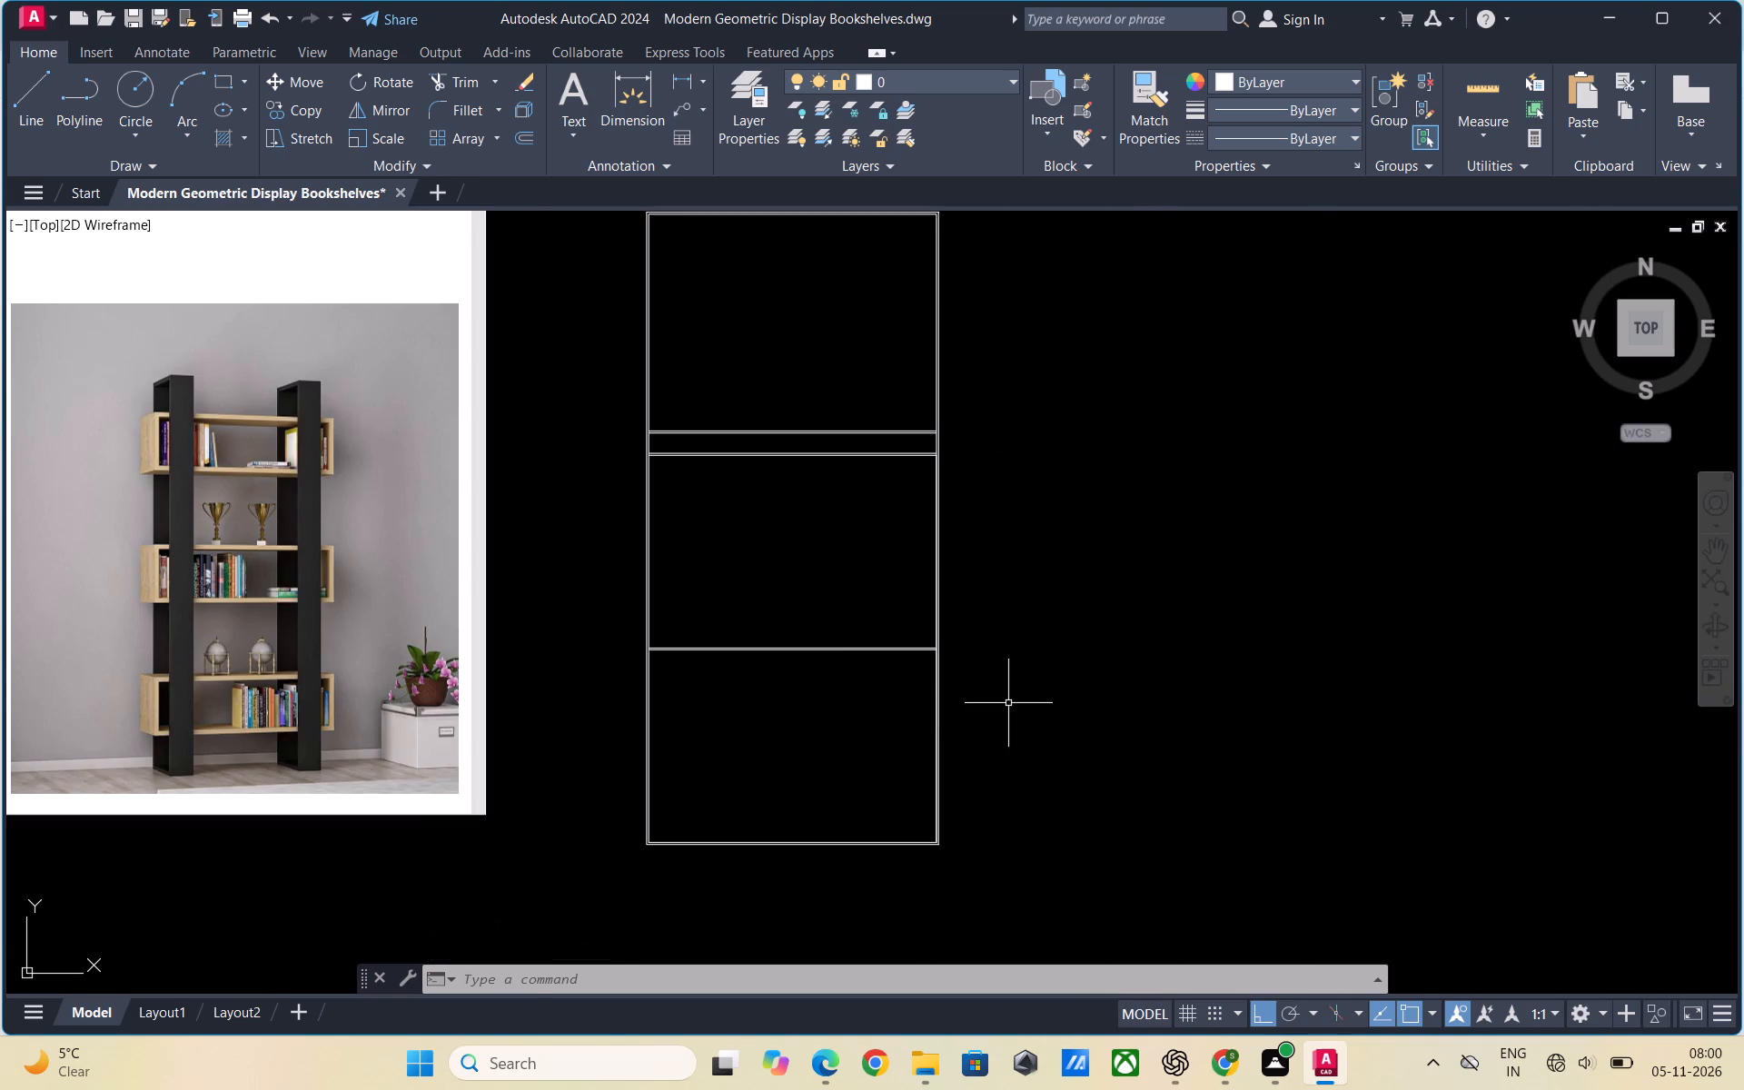
pyautogui.hotkey('ctrl', 's')
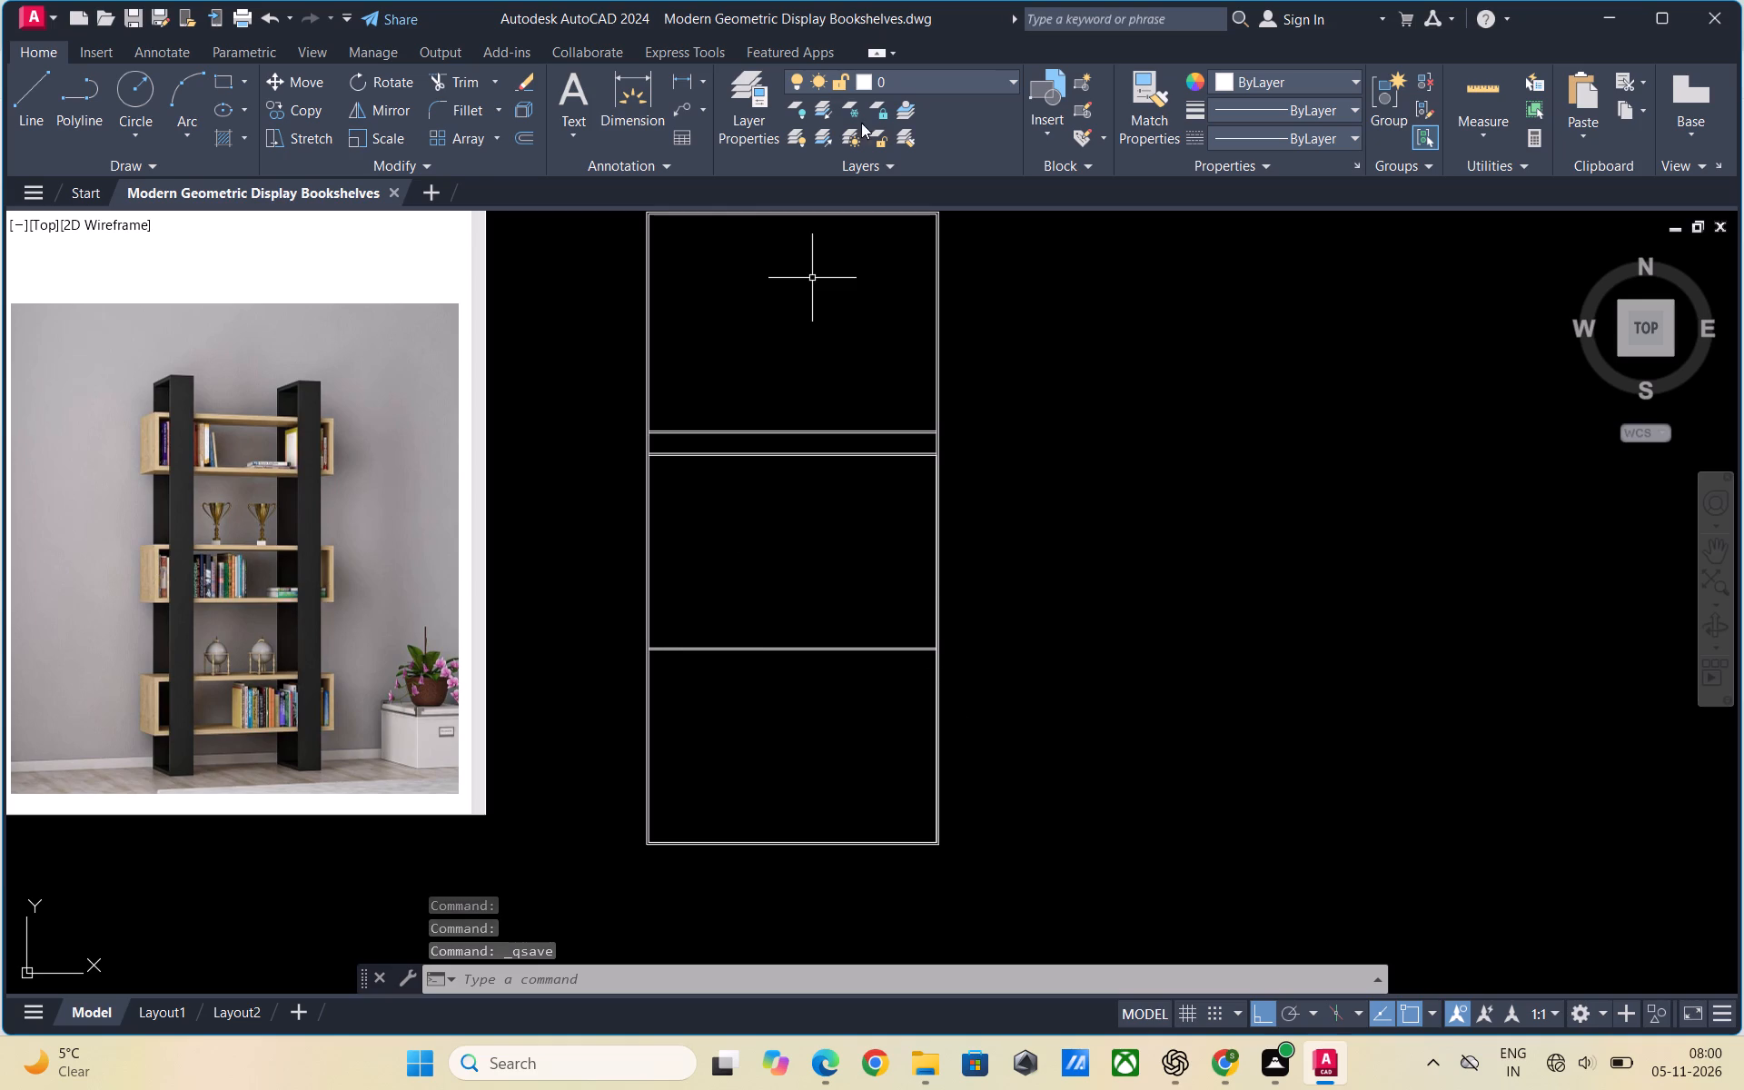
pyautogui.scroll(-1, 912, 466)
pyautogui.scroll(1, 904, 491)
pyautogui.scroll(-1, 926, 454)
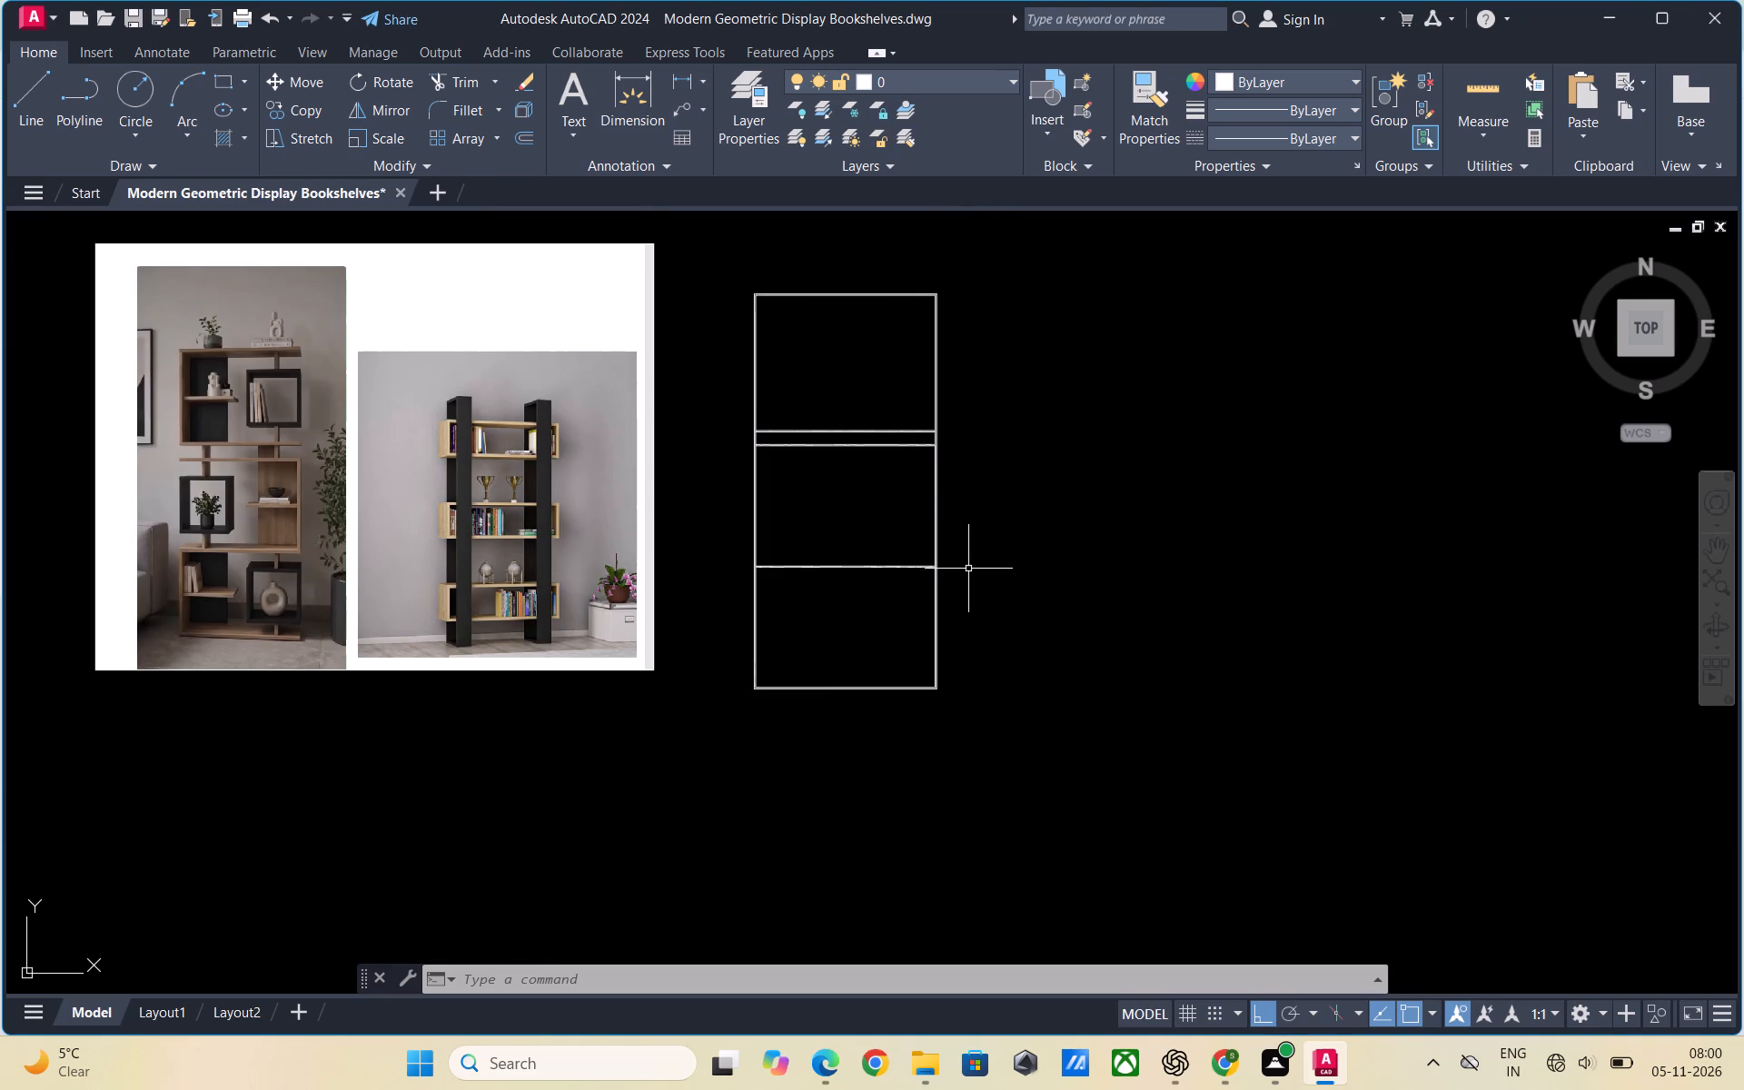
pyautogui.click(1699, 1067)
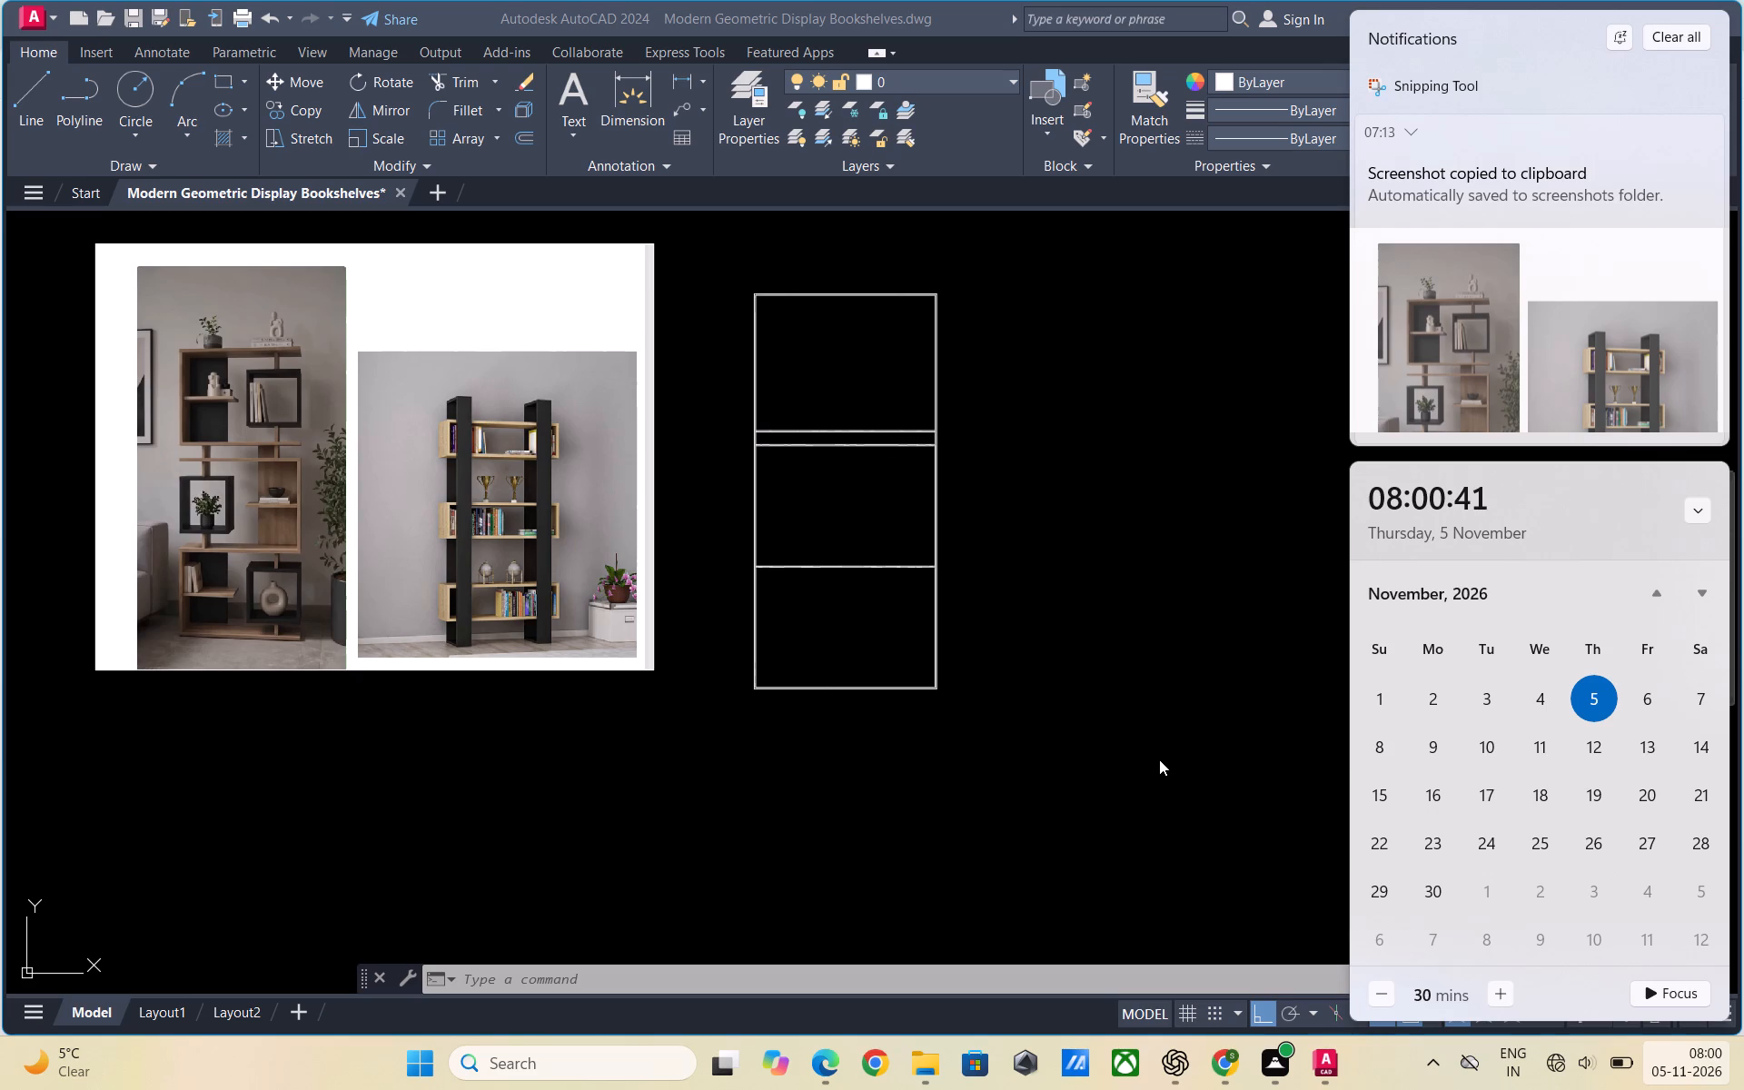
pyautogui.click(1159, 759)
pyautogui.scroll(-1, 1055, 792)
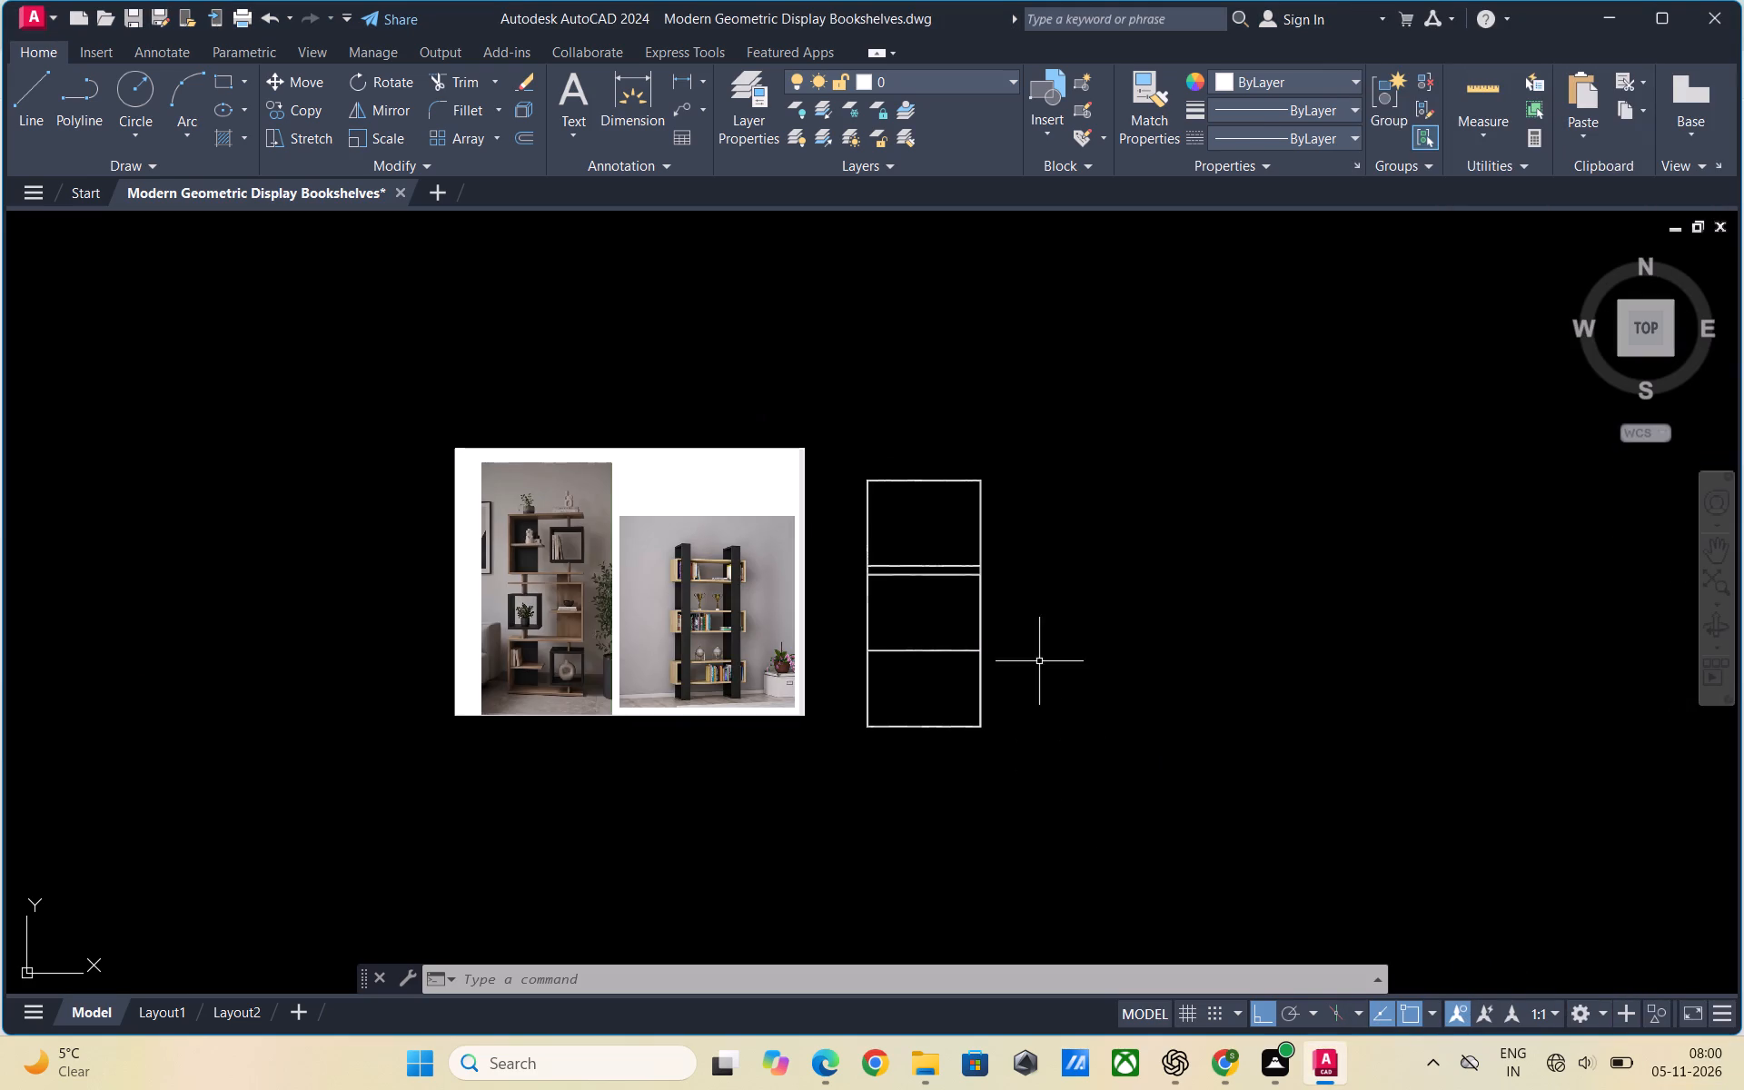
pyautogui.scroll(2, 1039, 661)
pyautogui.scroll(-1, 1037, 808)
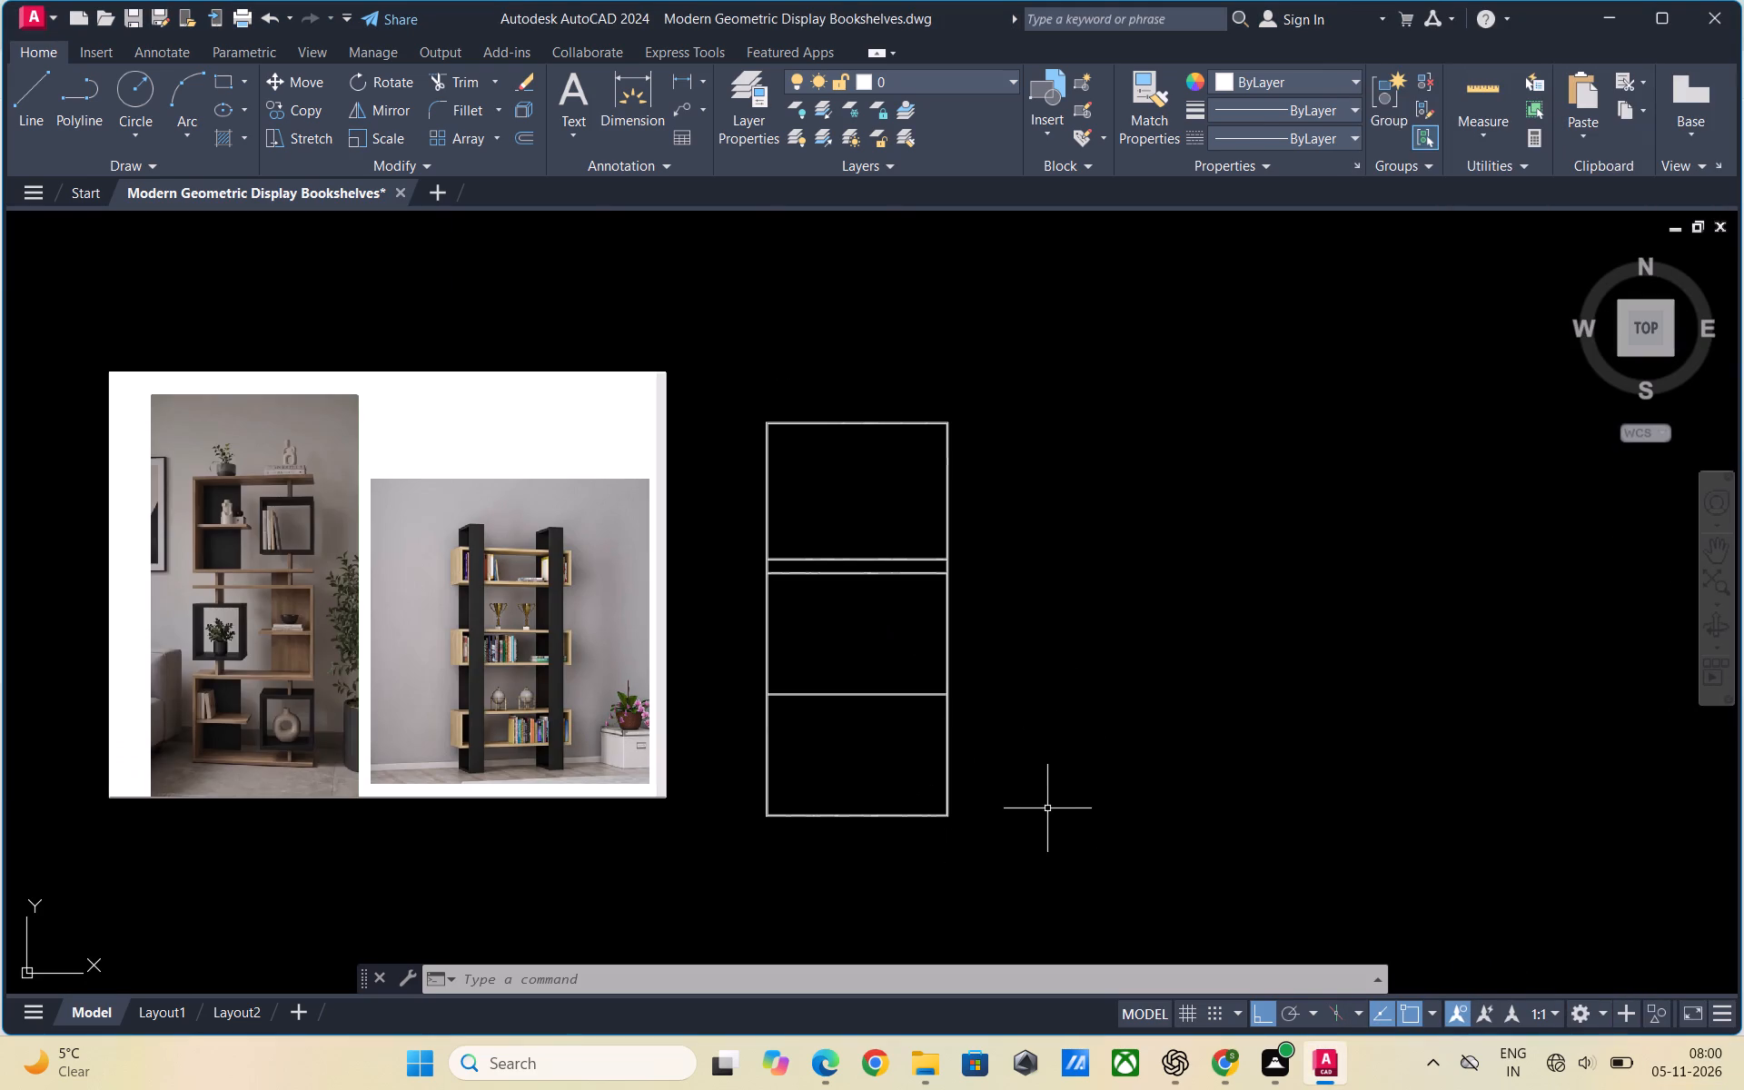
# Save the bookshelf drawing again.
pyautogui.hotkey('ctrl', 's')
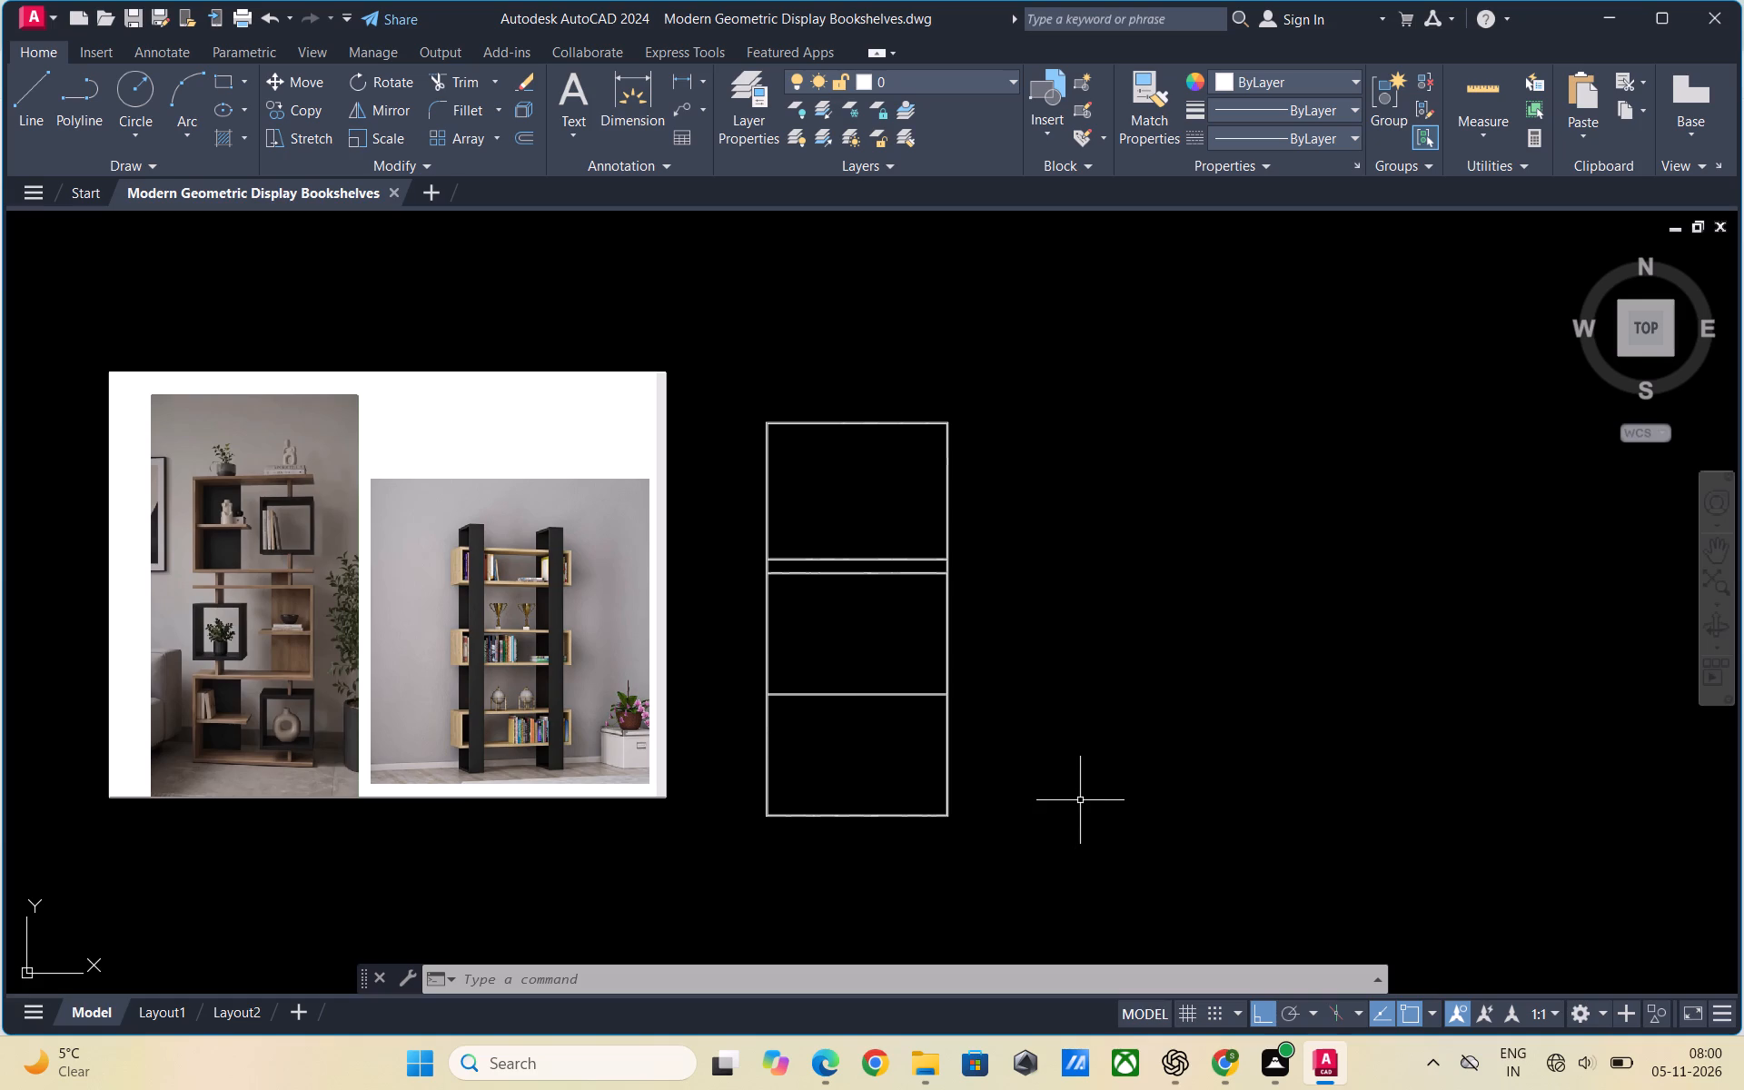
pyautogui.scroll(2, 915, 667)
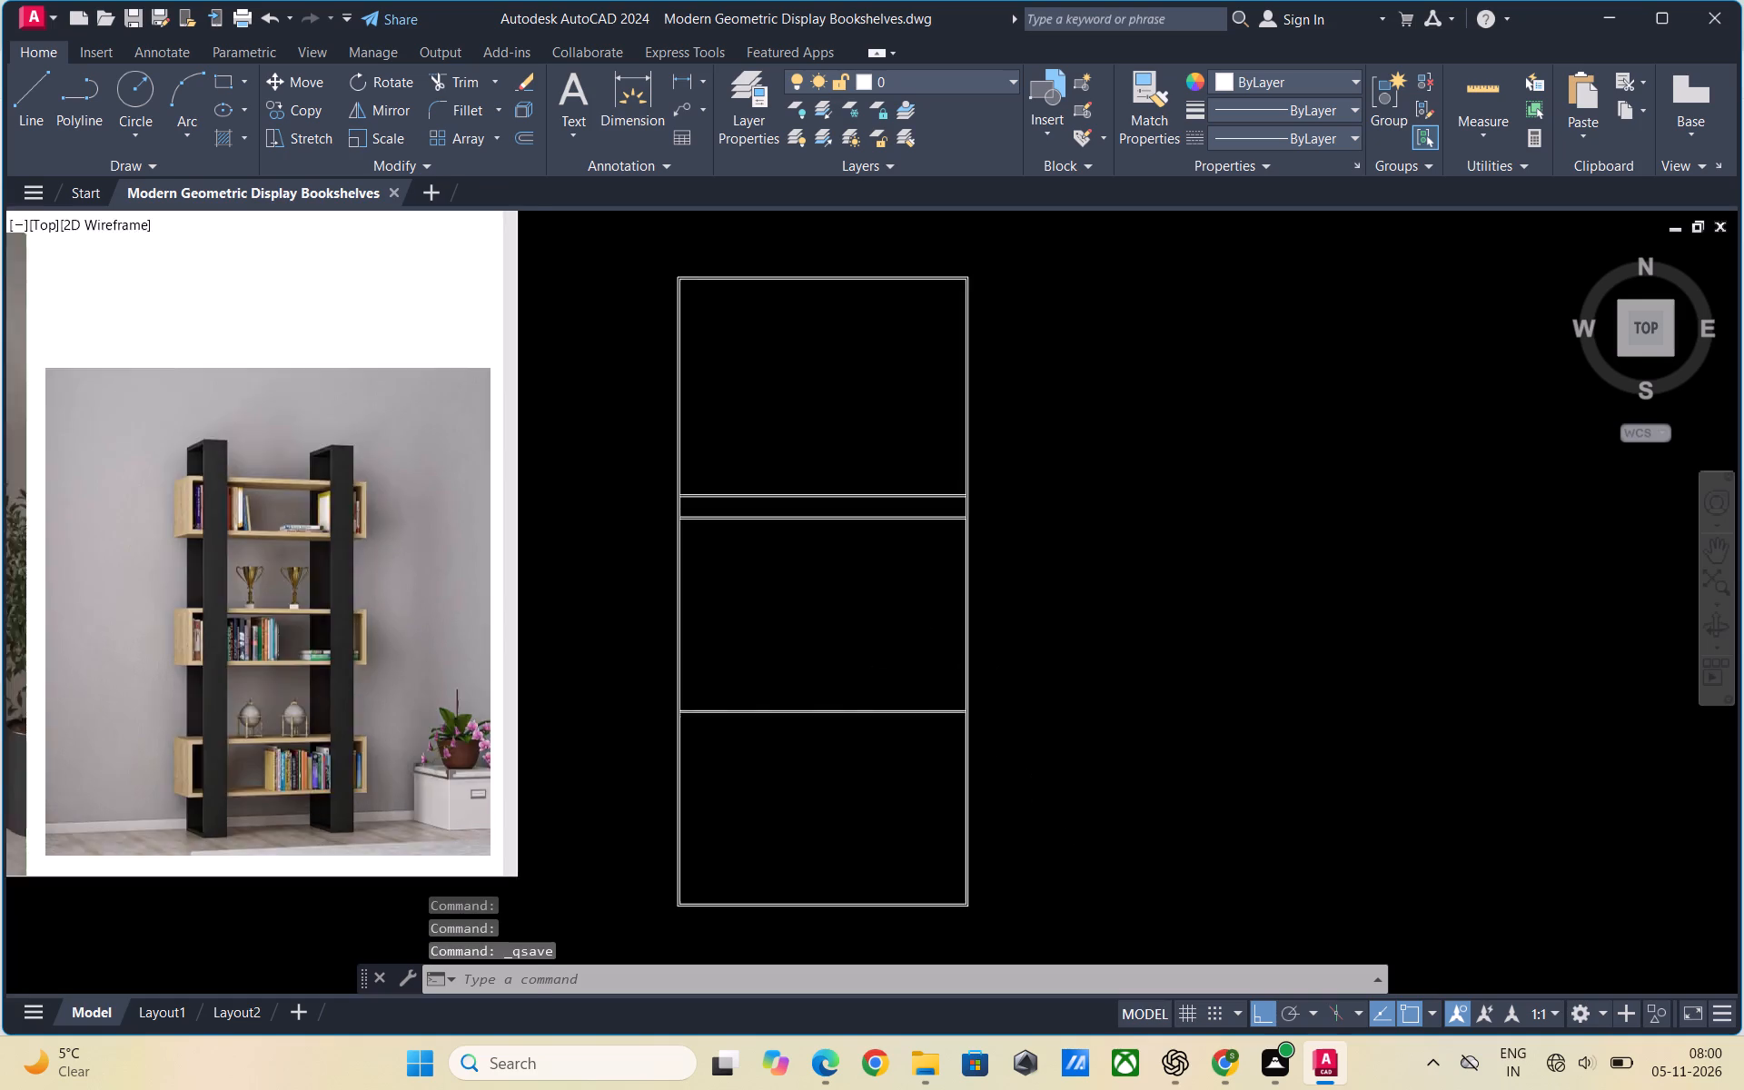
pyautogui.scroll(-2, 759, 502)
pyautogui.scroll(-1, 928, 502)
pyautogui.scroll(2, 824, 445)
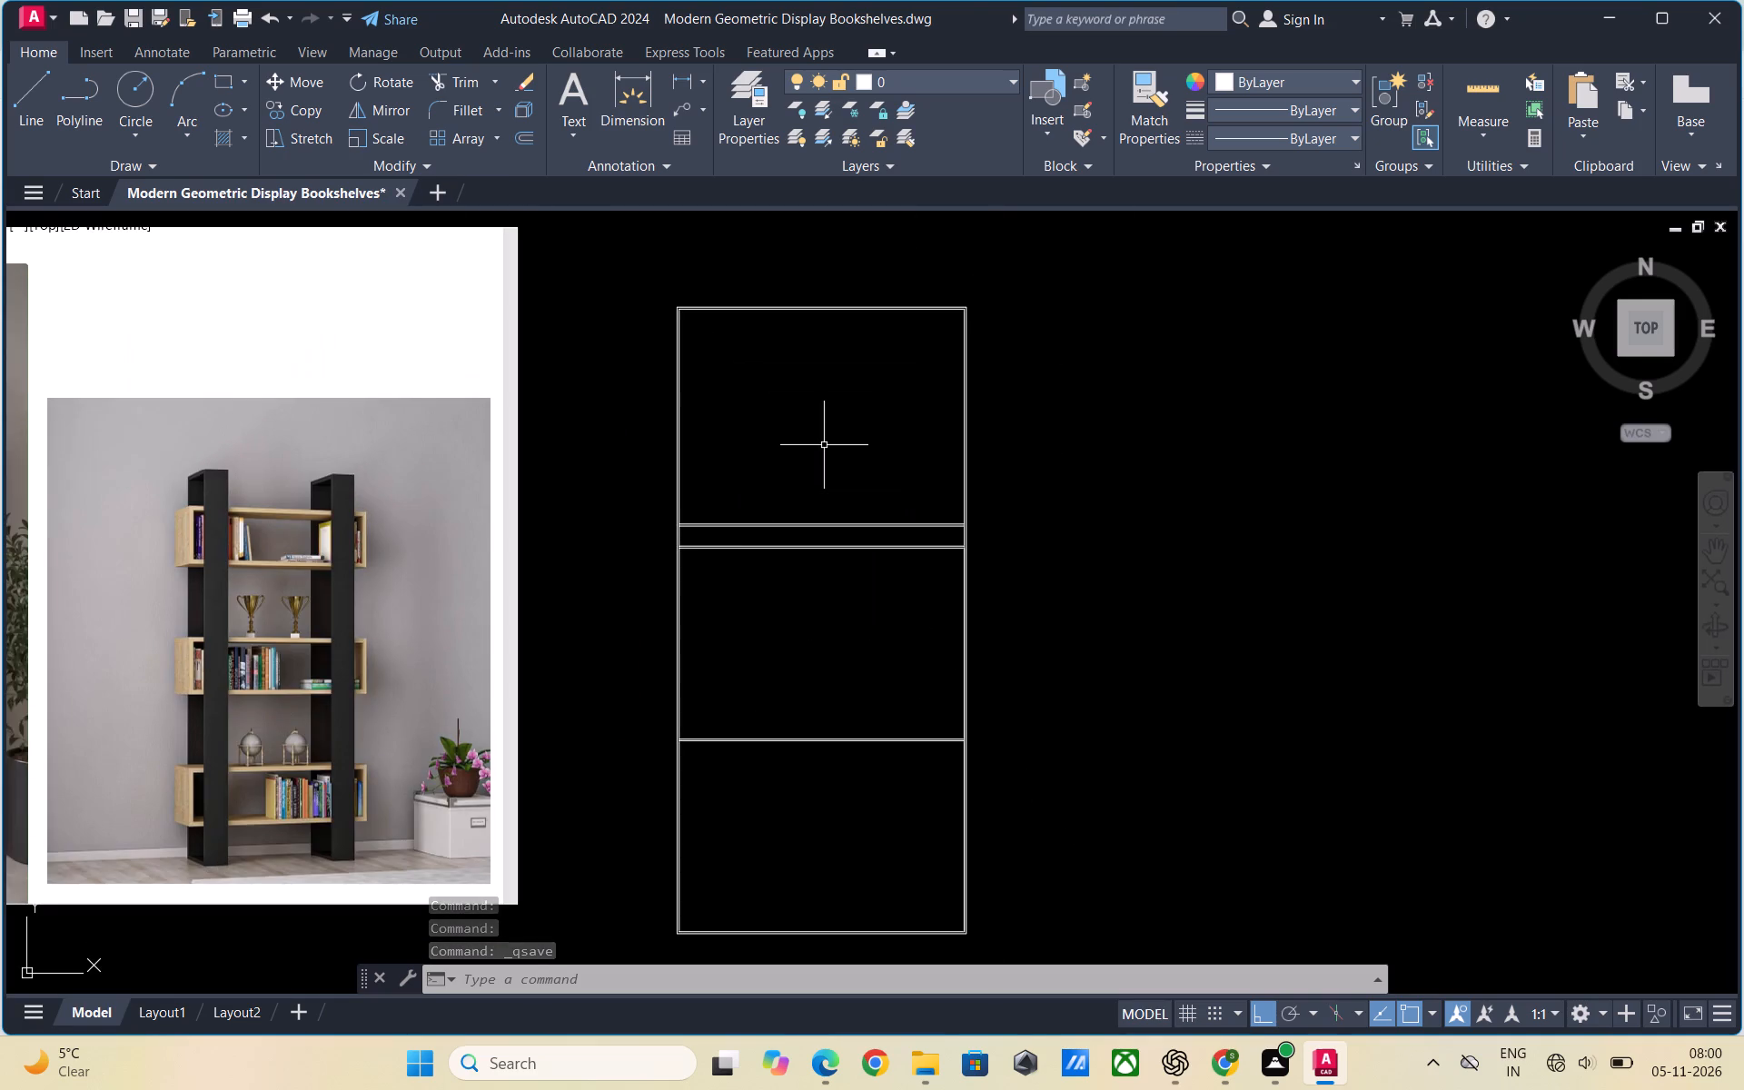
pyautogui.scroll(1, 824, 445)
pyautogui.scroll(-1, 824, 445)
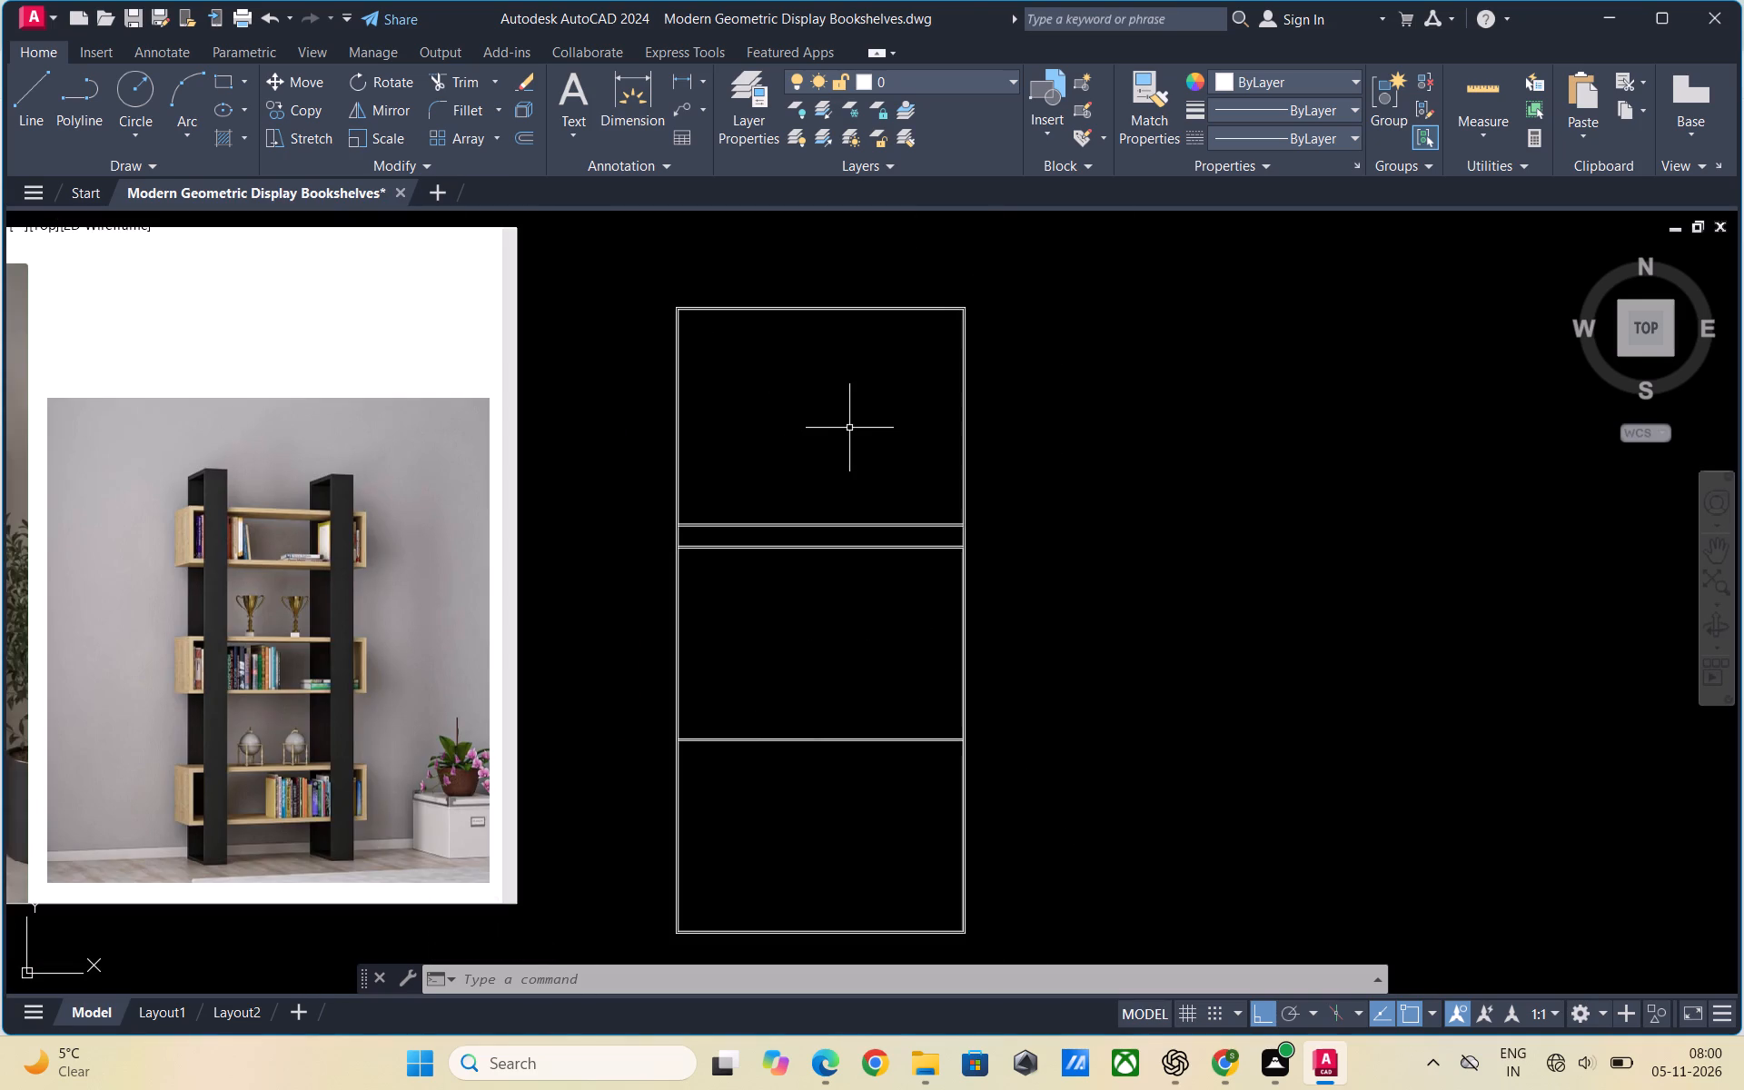
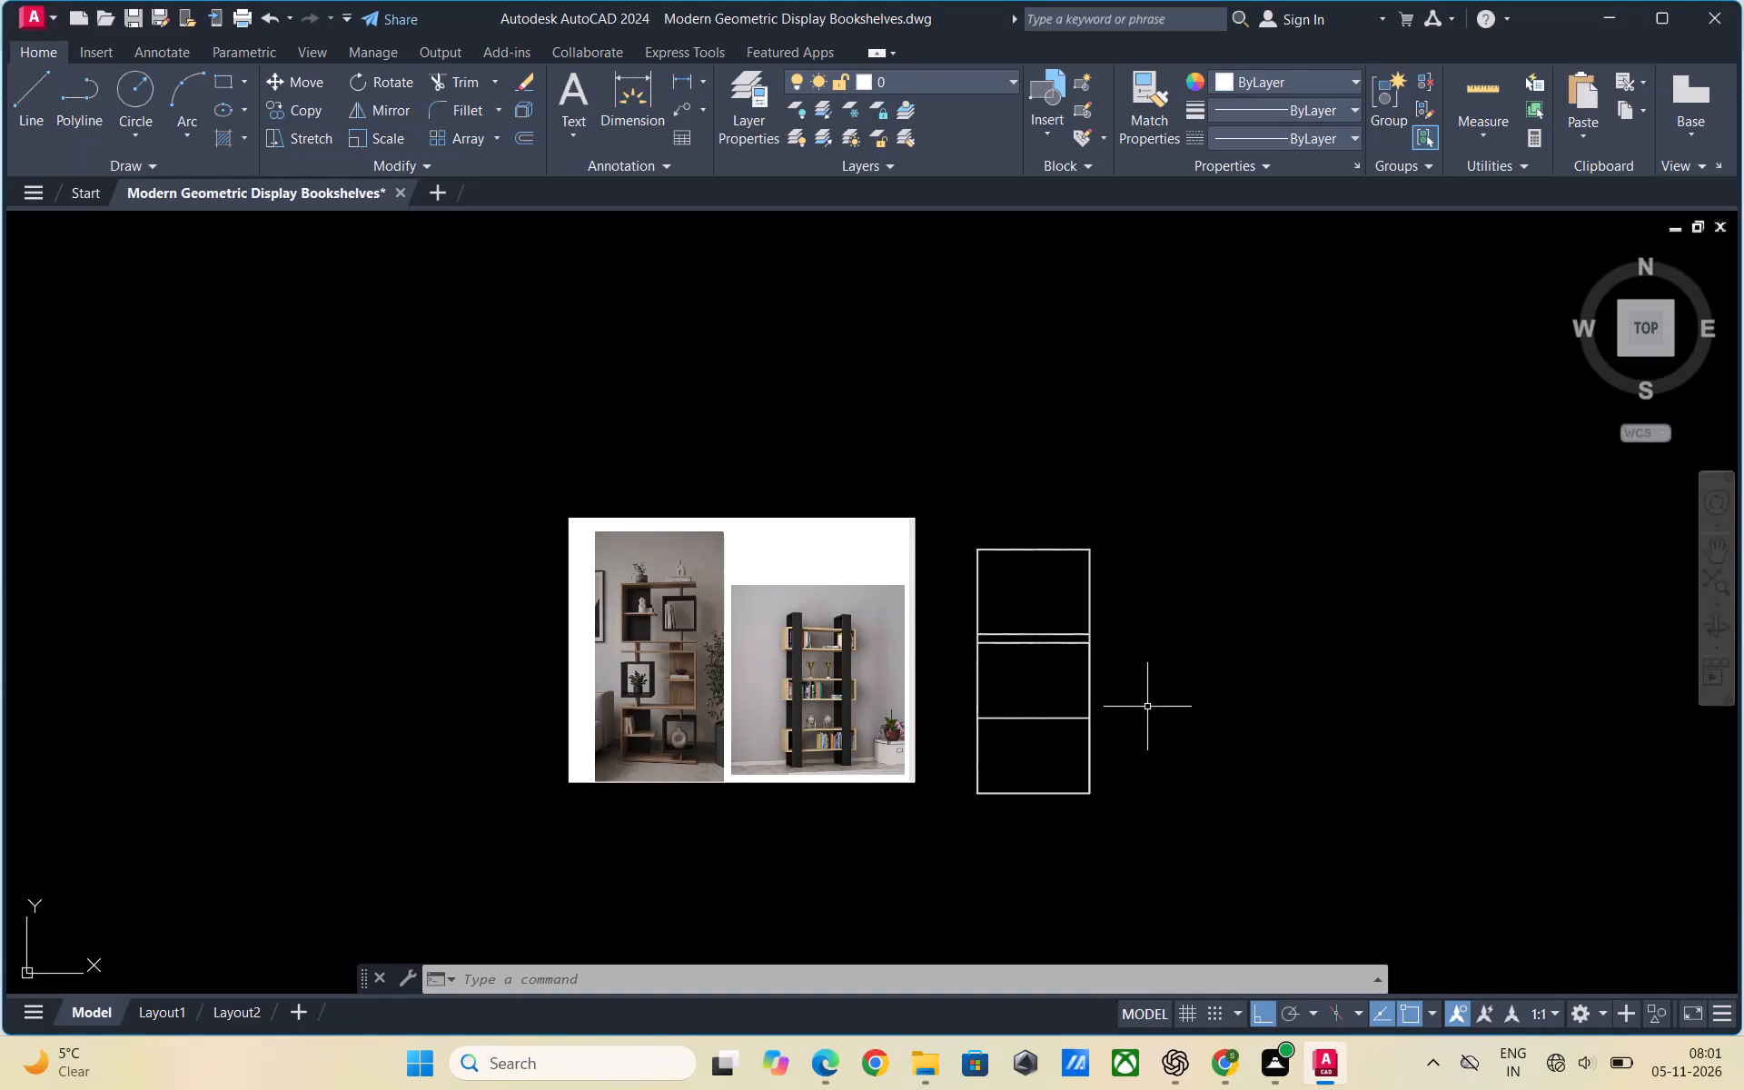
# Examine the two reference bookshelf photos against the divided frame to plan the upper section's shelf.
pyautogui.scroll(-1, 848, 747)
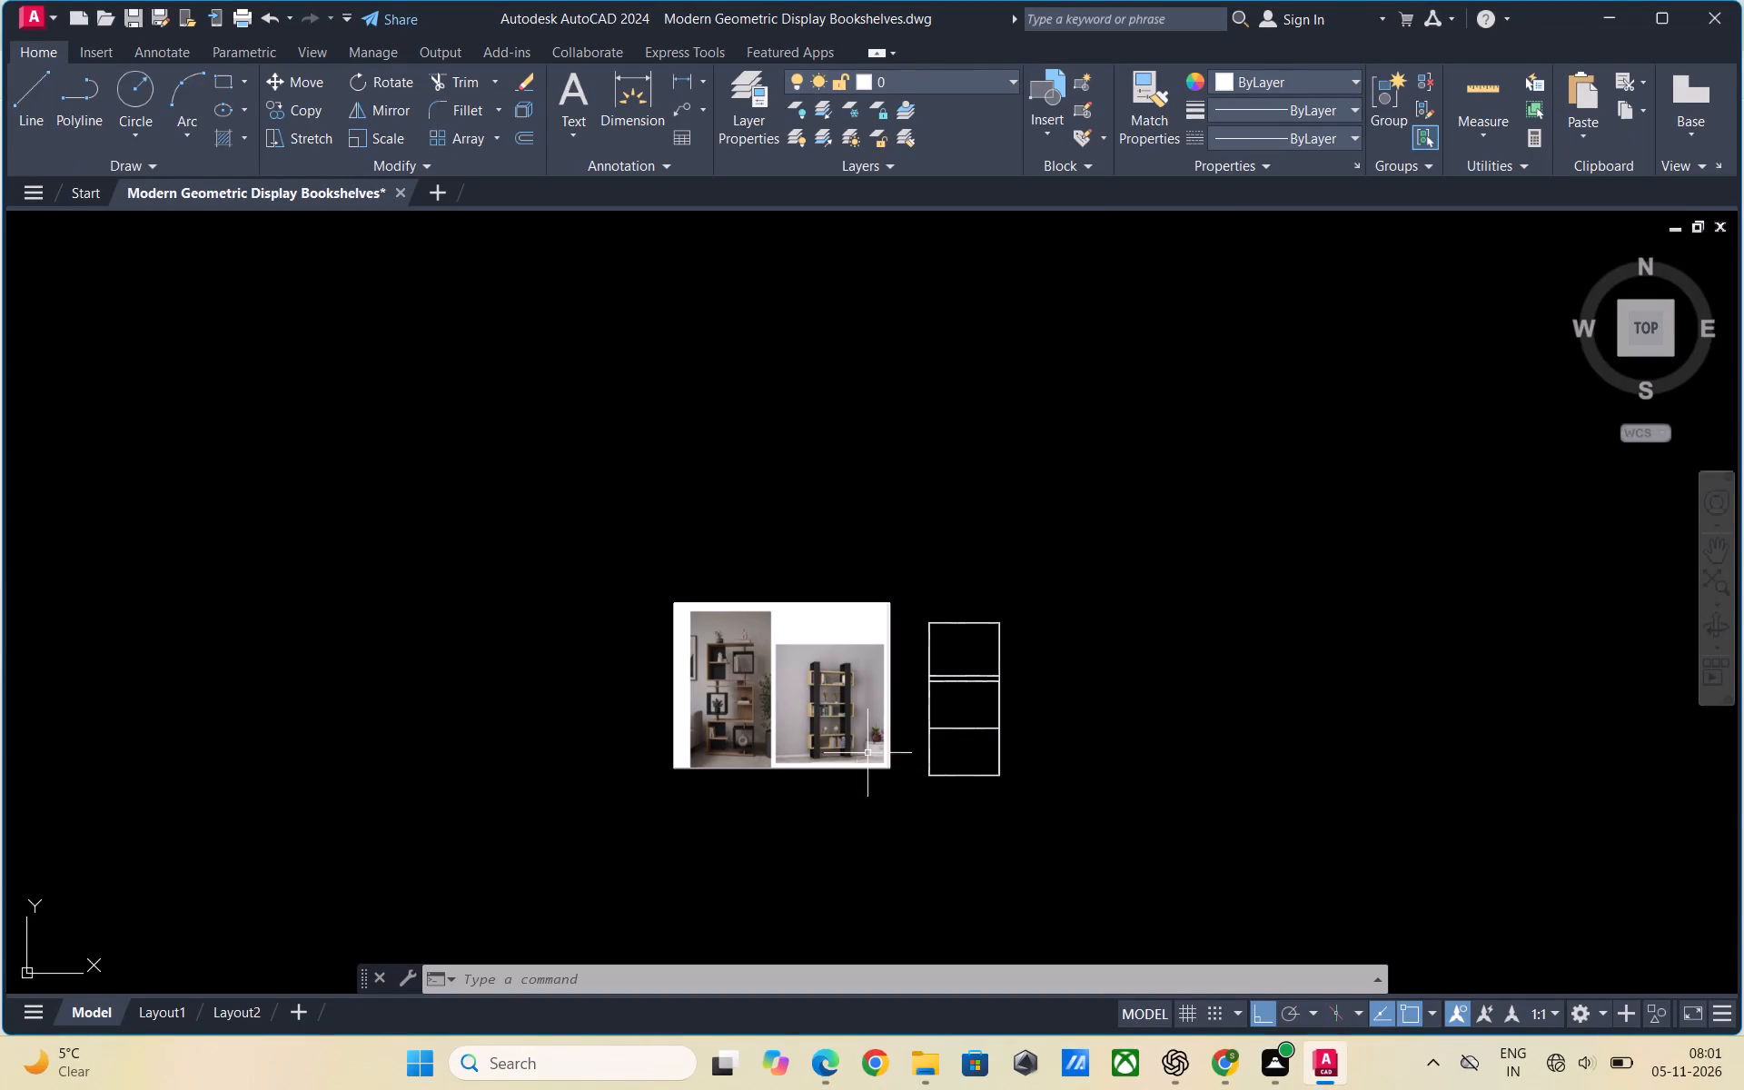
pyautogui.scroll(1, 898, 772)
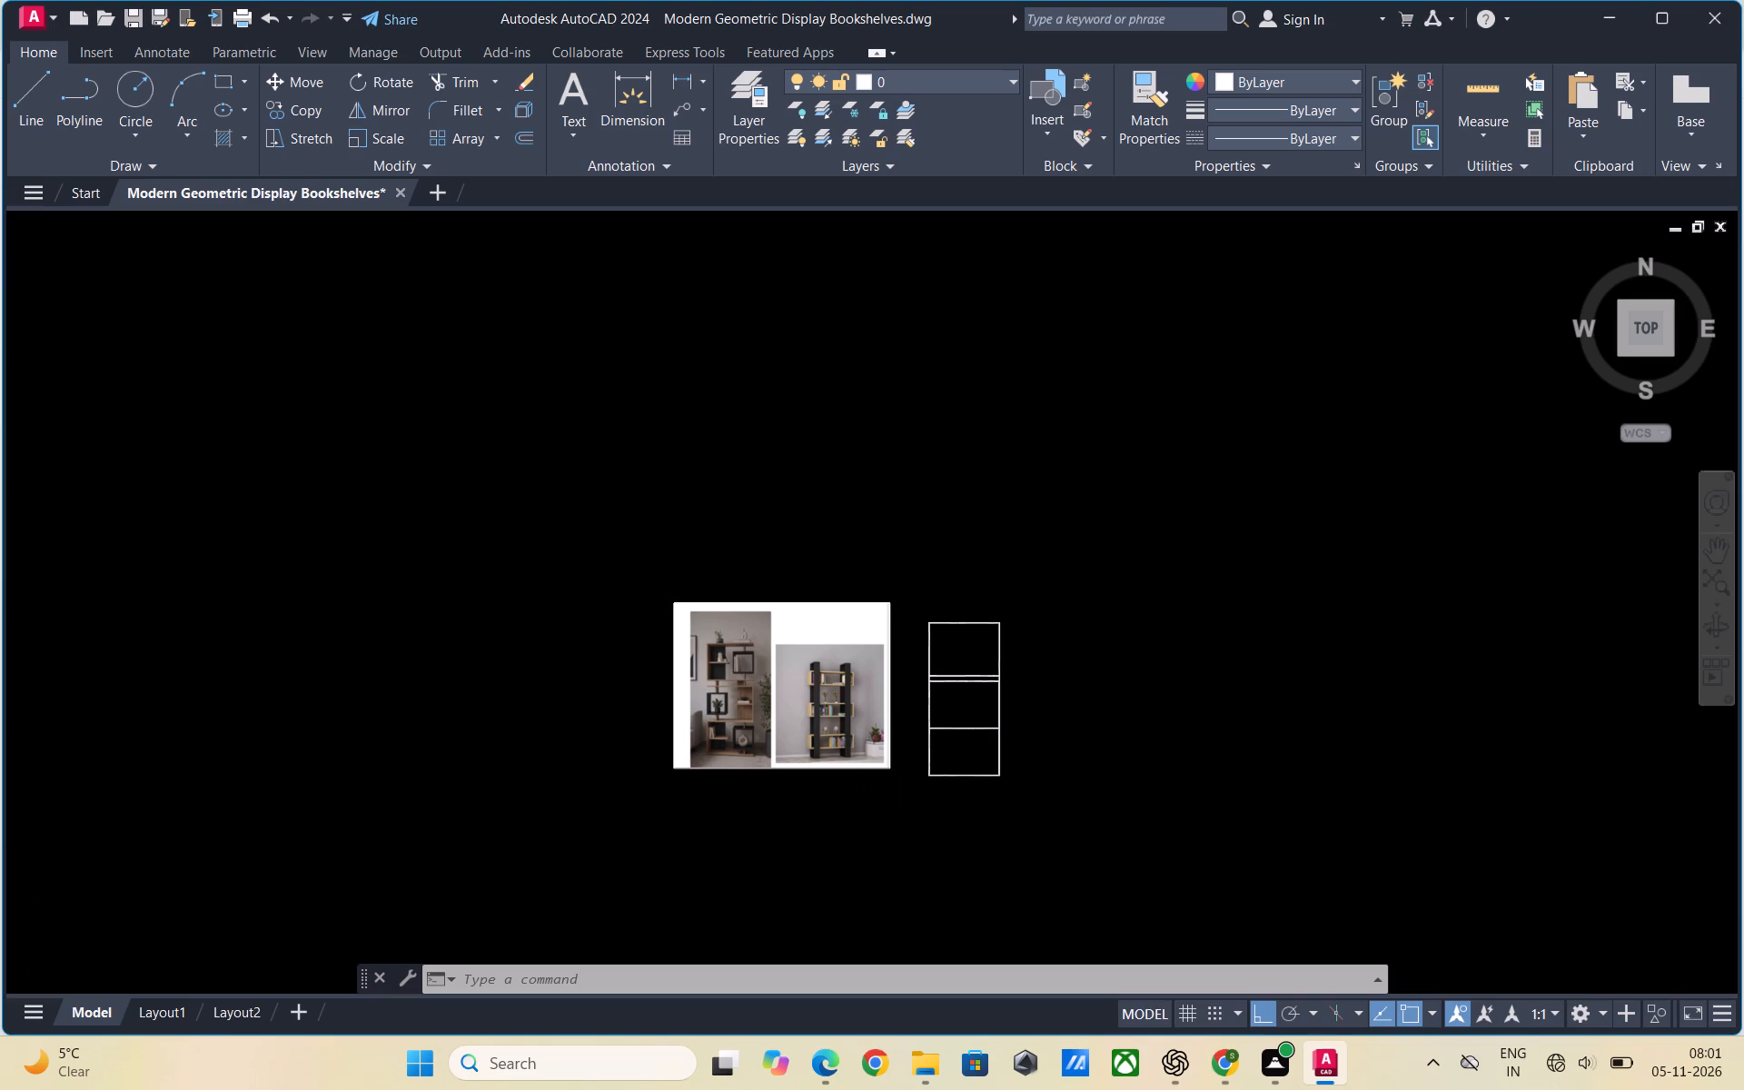
pyautogui.scroll(-1, 895, 778)
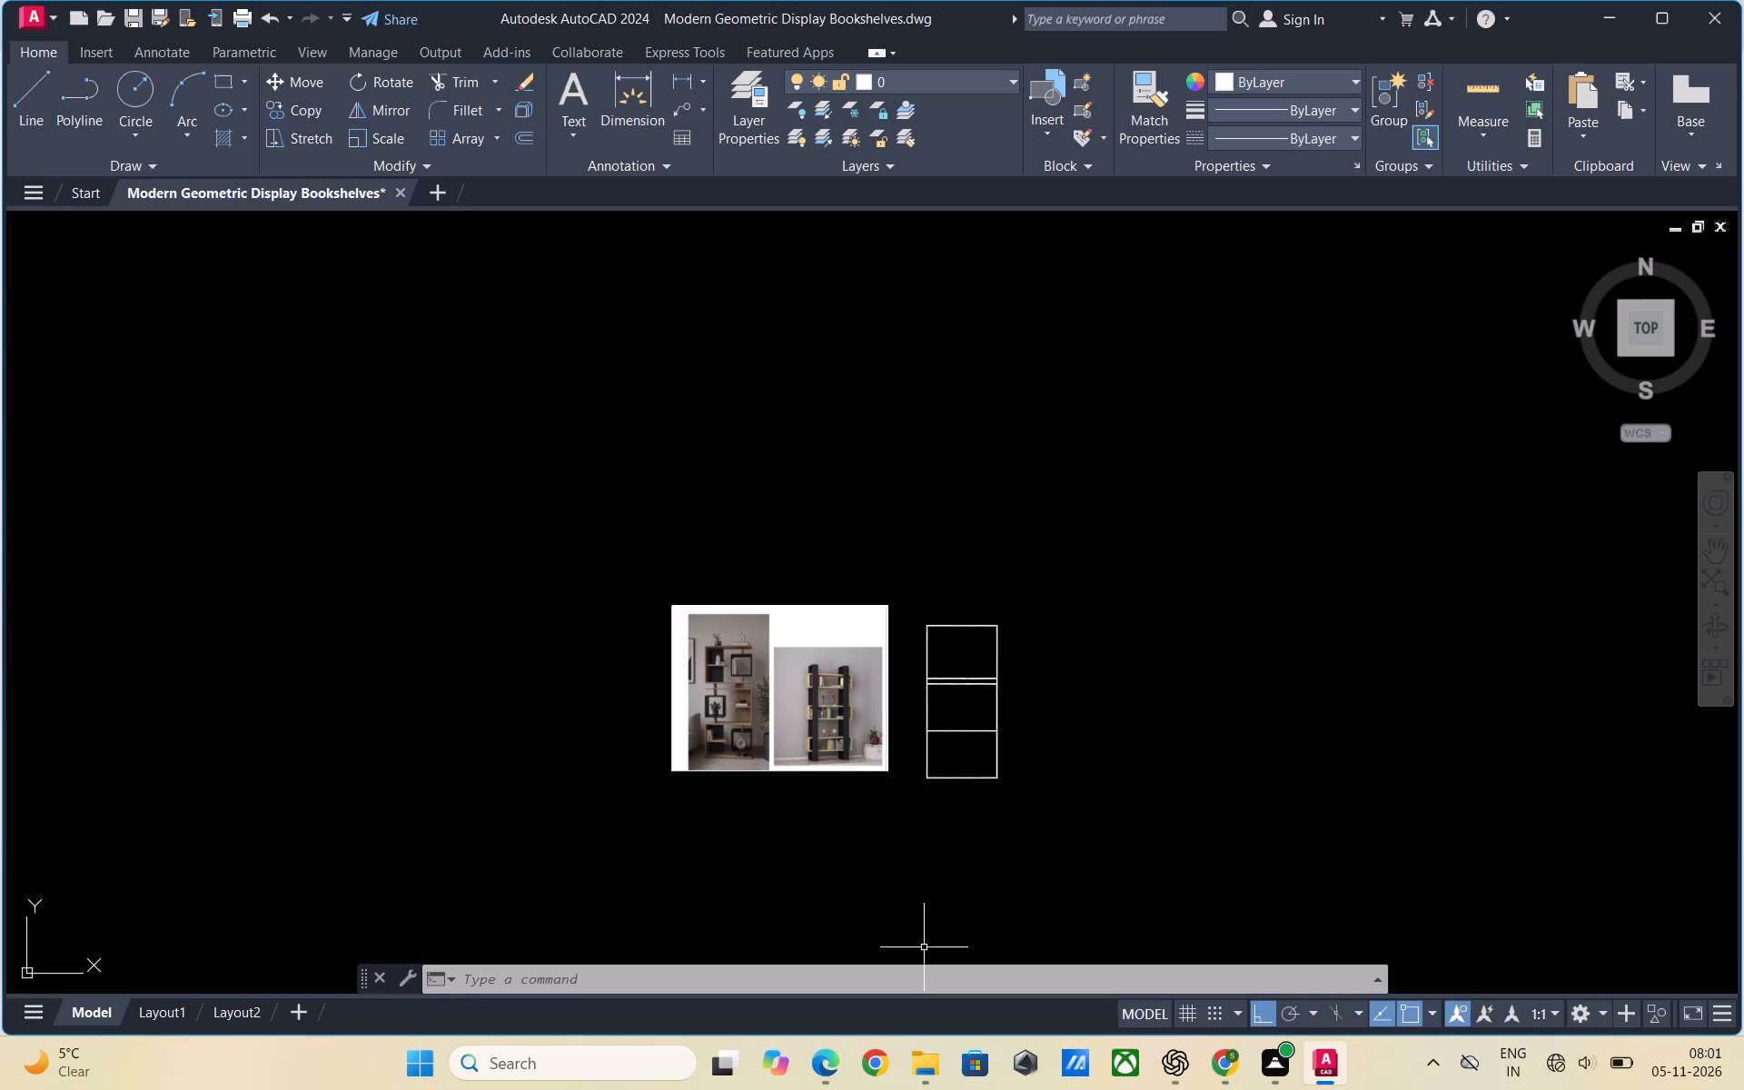
pyautogui.scroll(2, 956, 718)
pyautogui.scroll(-1, 738, 540)
pyautogui.scroll(2, 872, 536)
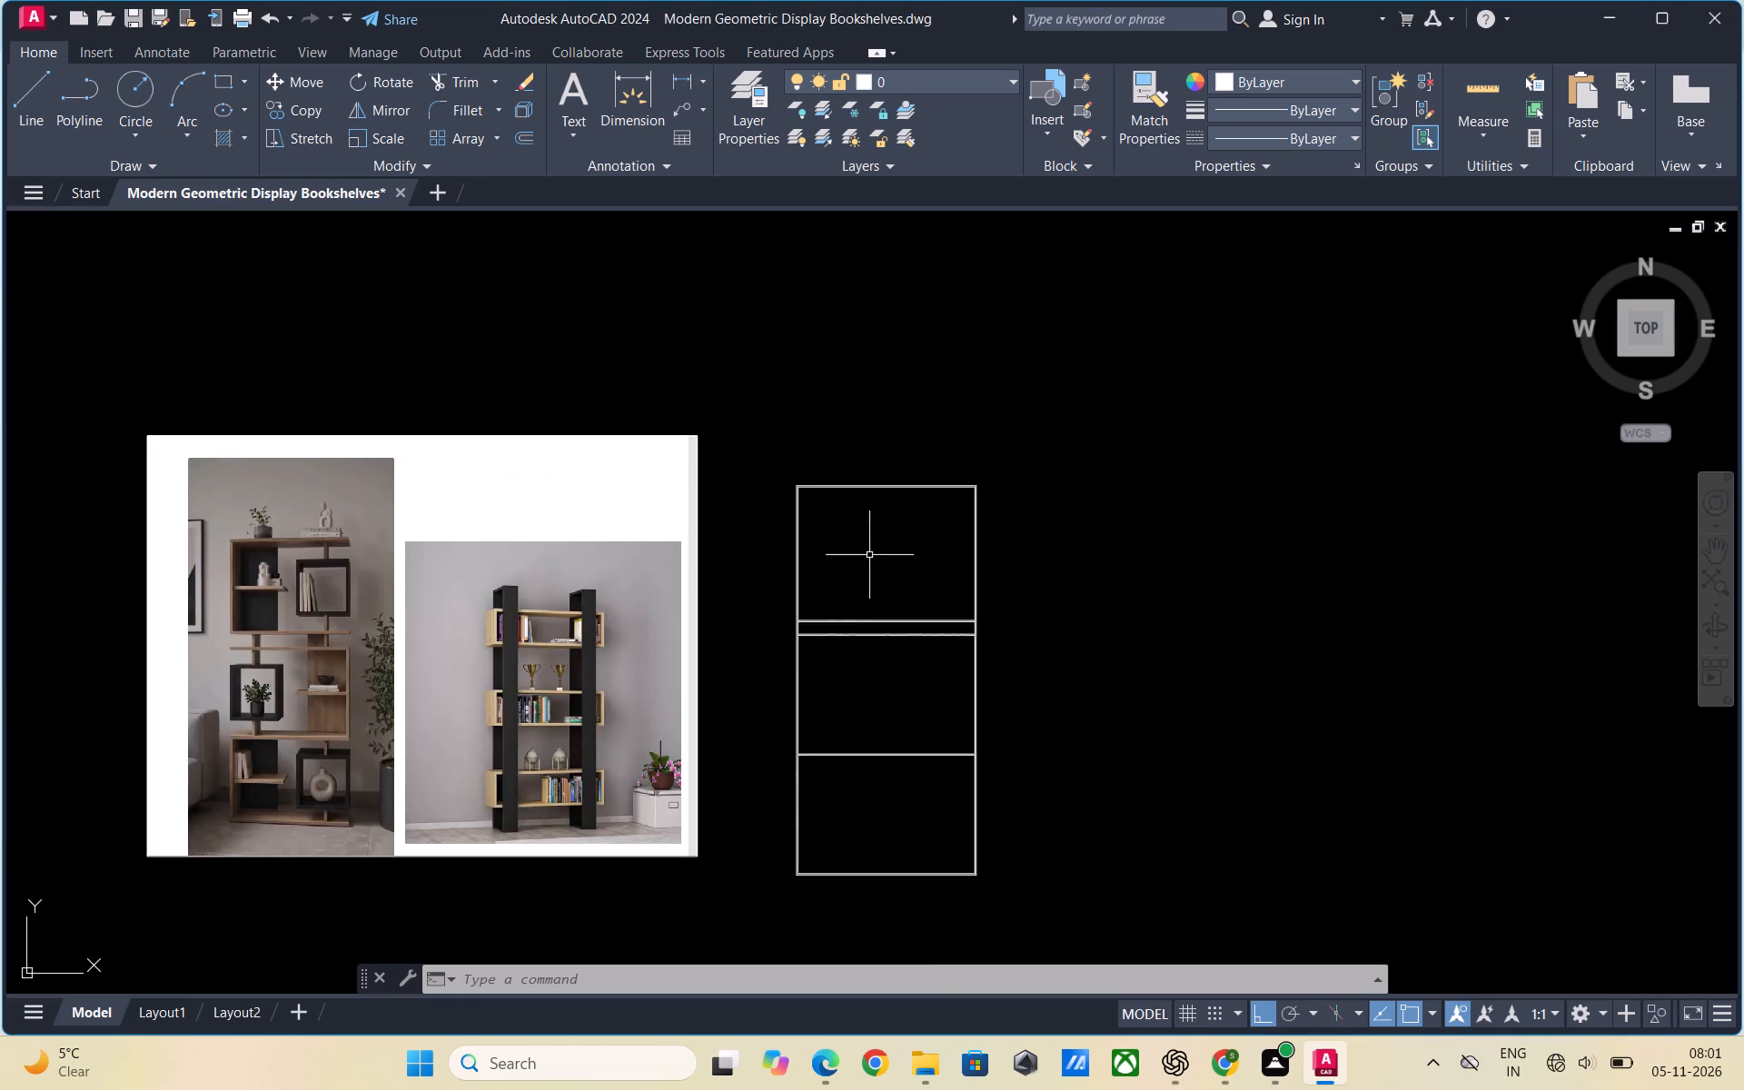
pyautogui.scroll(3, 859, 639)
pyautogui.scroll(-1, 859, 639)
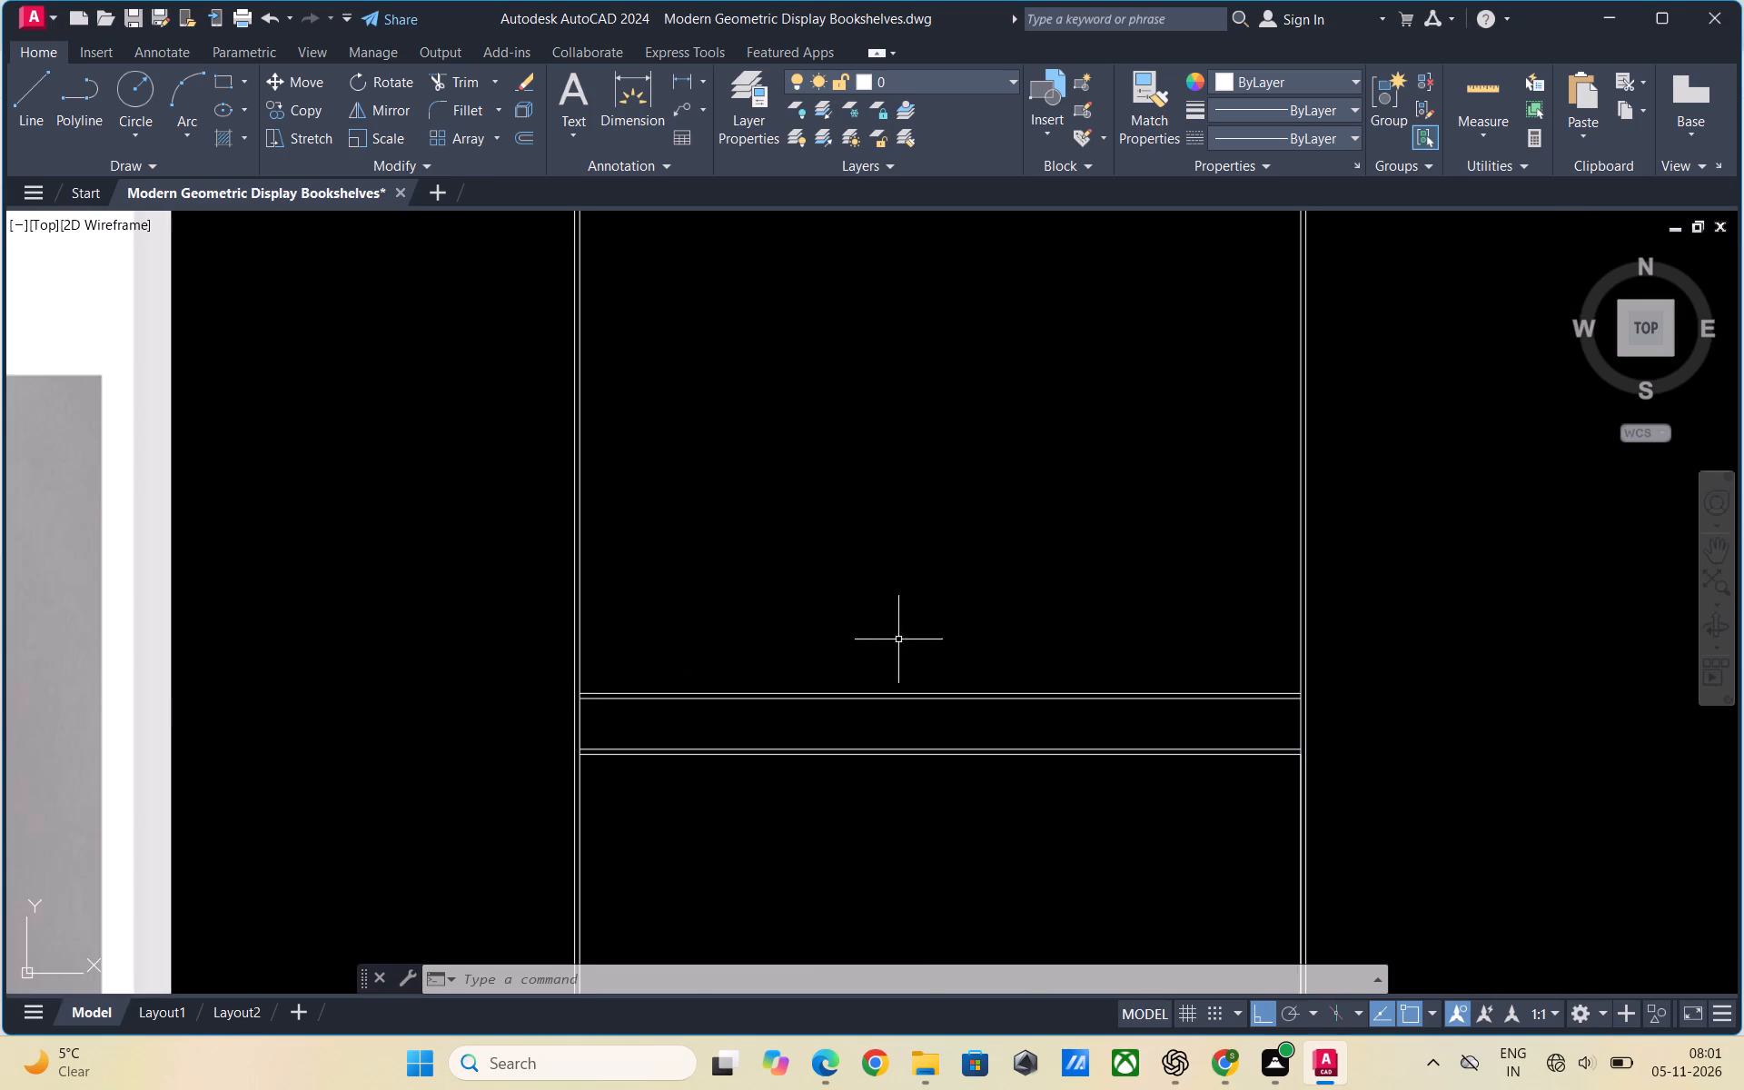
pyautogui.scroll(-1, 913, 640)
pyautogui.scroll(-1, 1085, 617)
pyautogui.scroll(-1, 1184, 628)
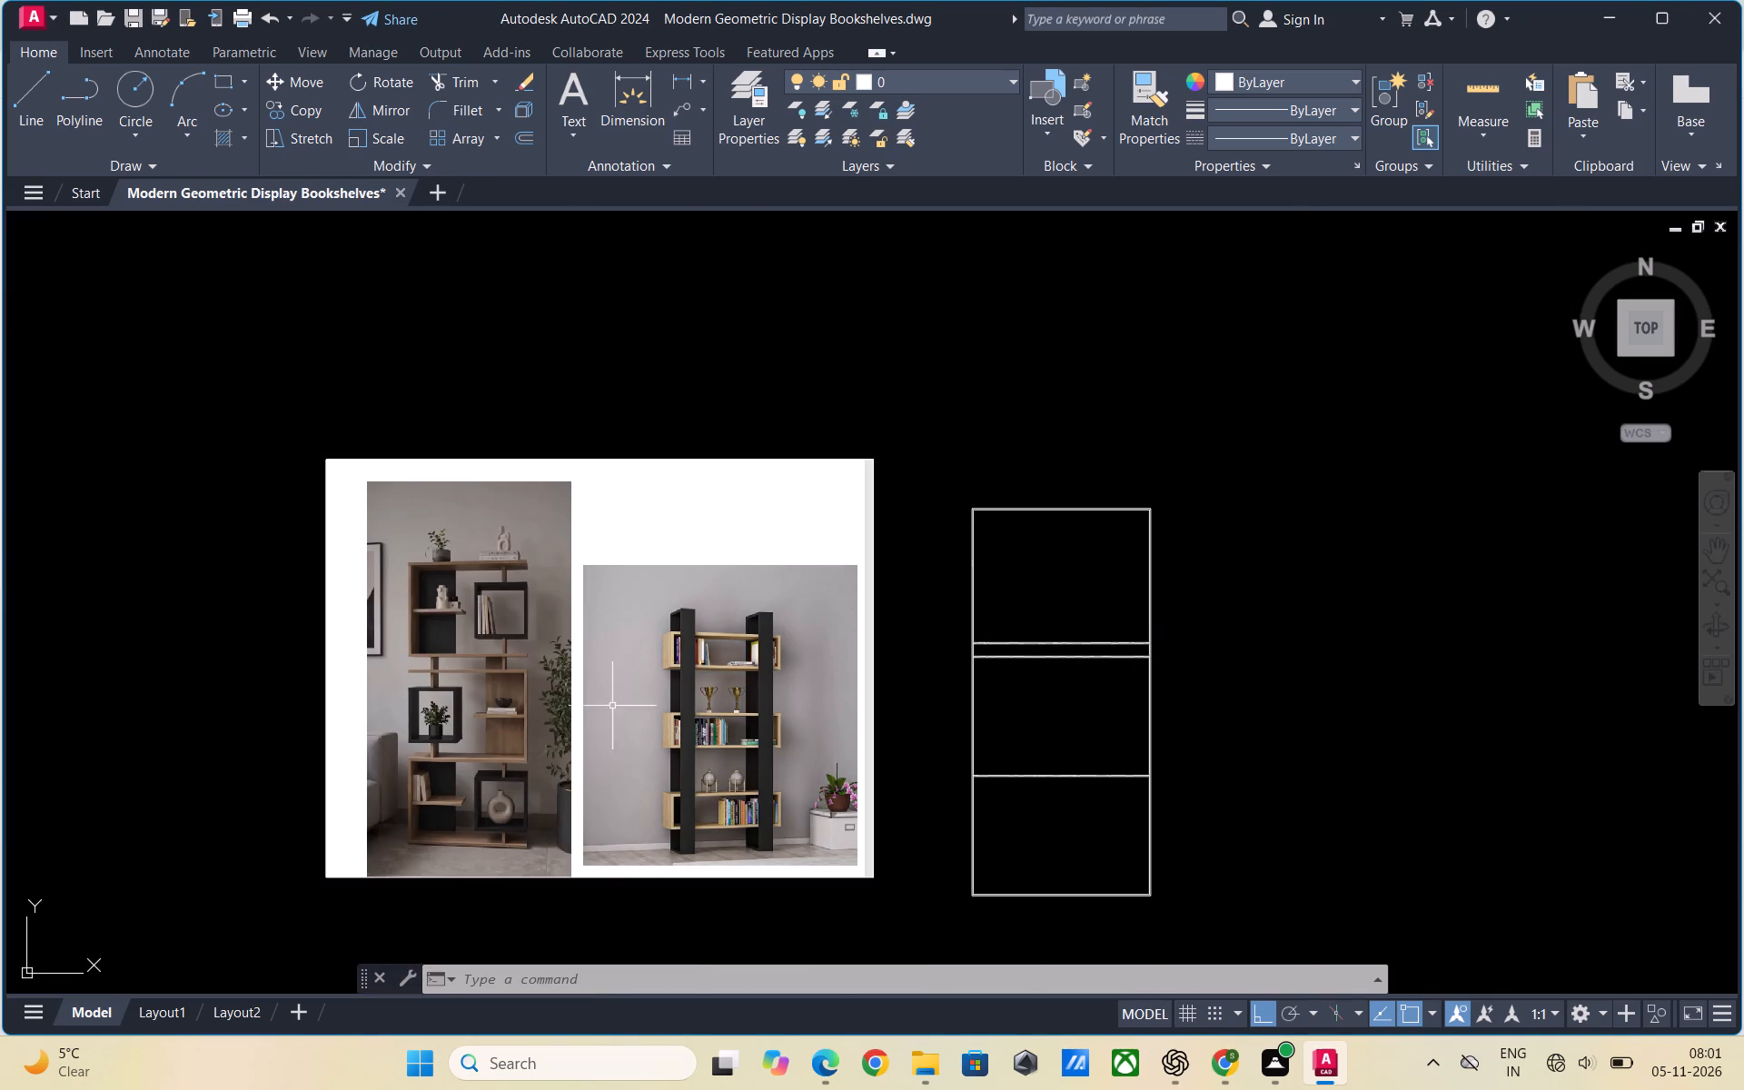
pyautogui.scroll(1, 442, 744)
pyautogui.scroll(-1, 387, 564)
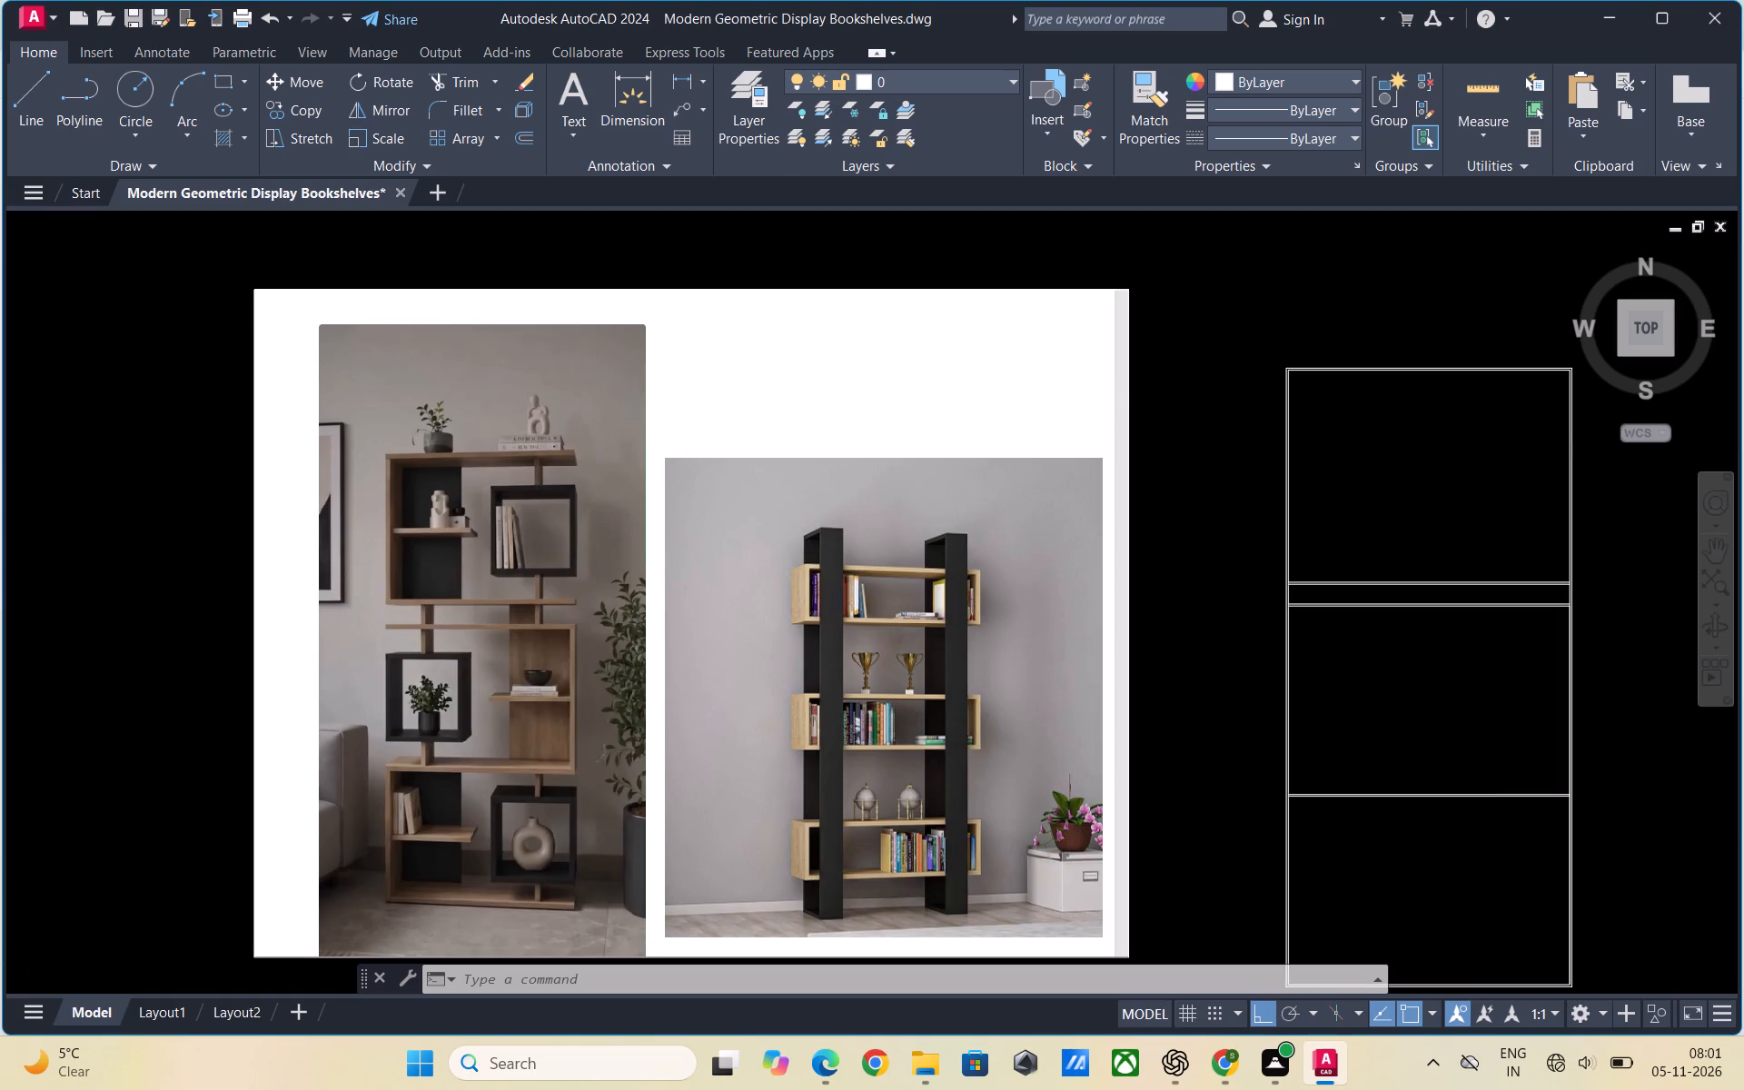
pyautogui.scroll(1, 996, 504)
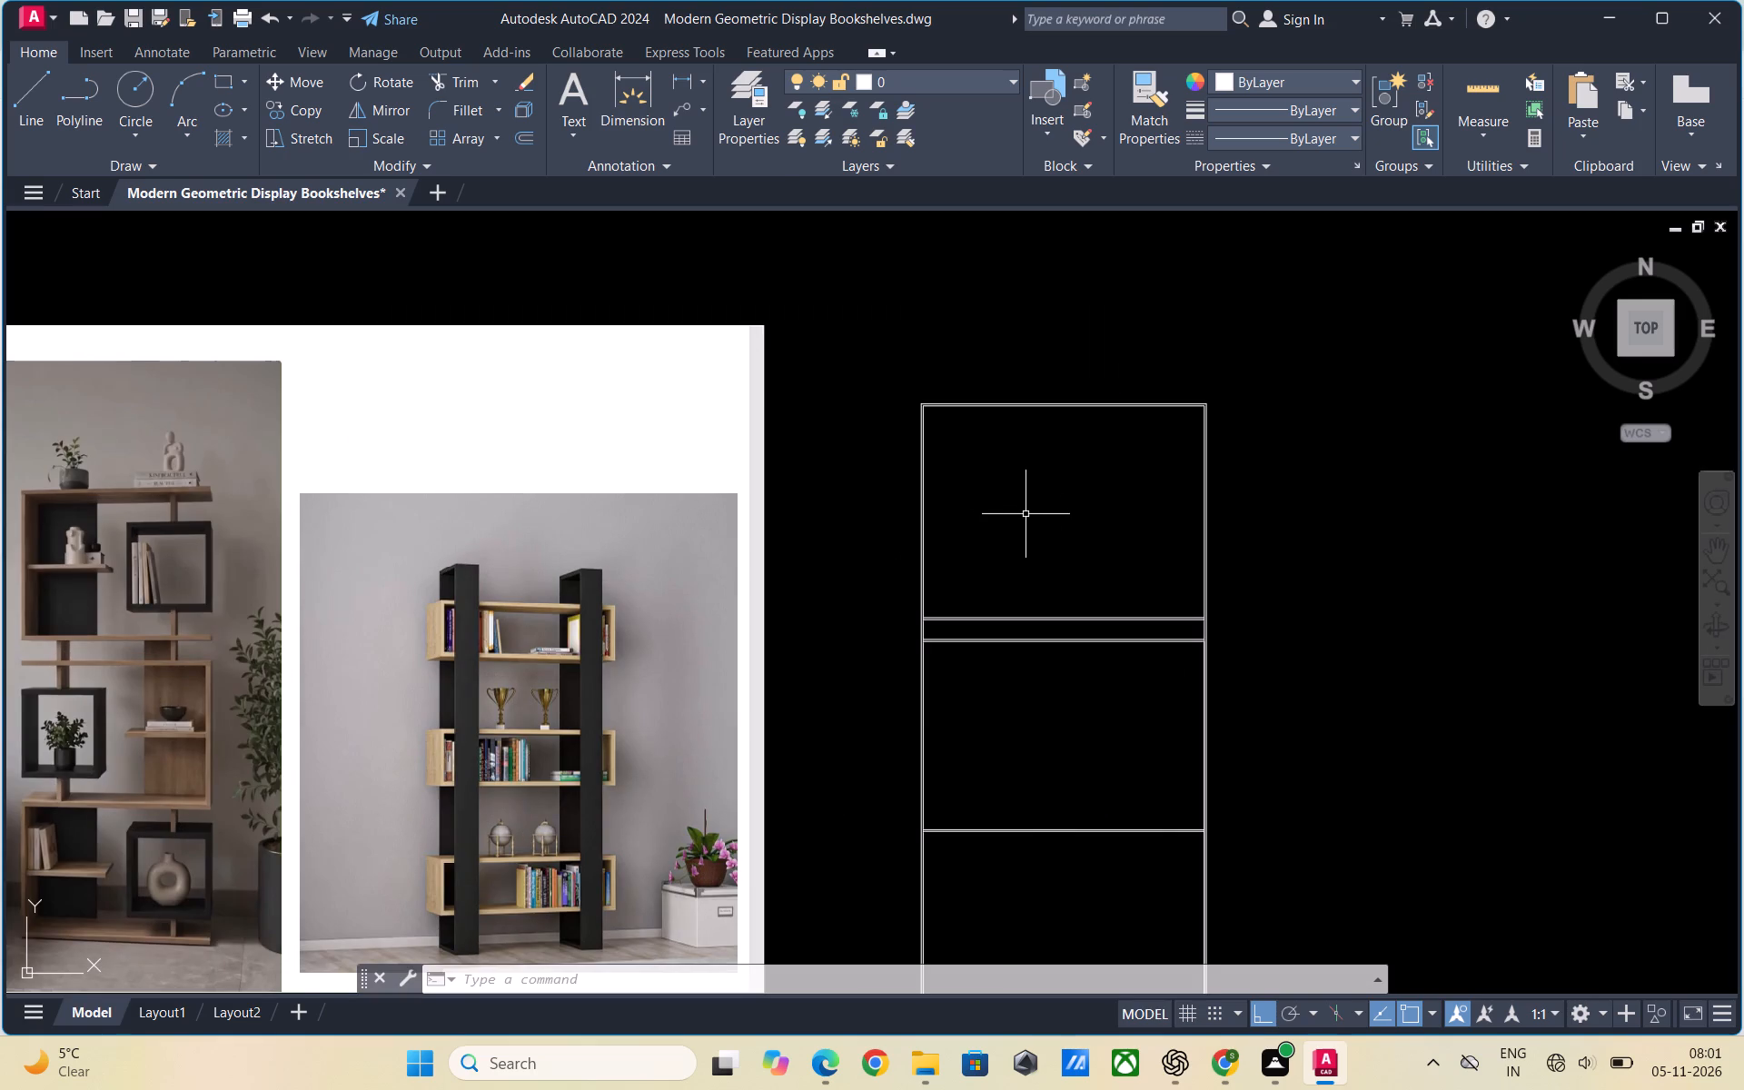
pyautogui.scroll(-1, 1002, 500)
pyautogui.scroll(1, 969, 509)
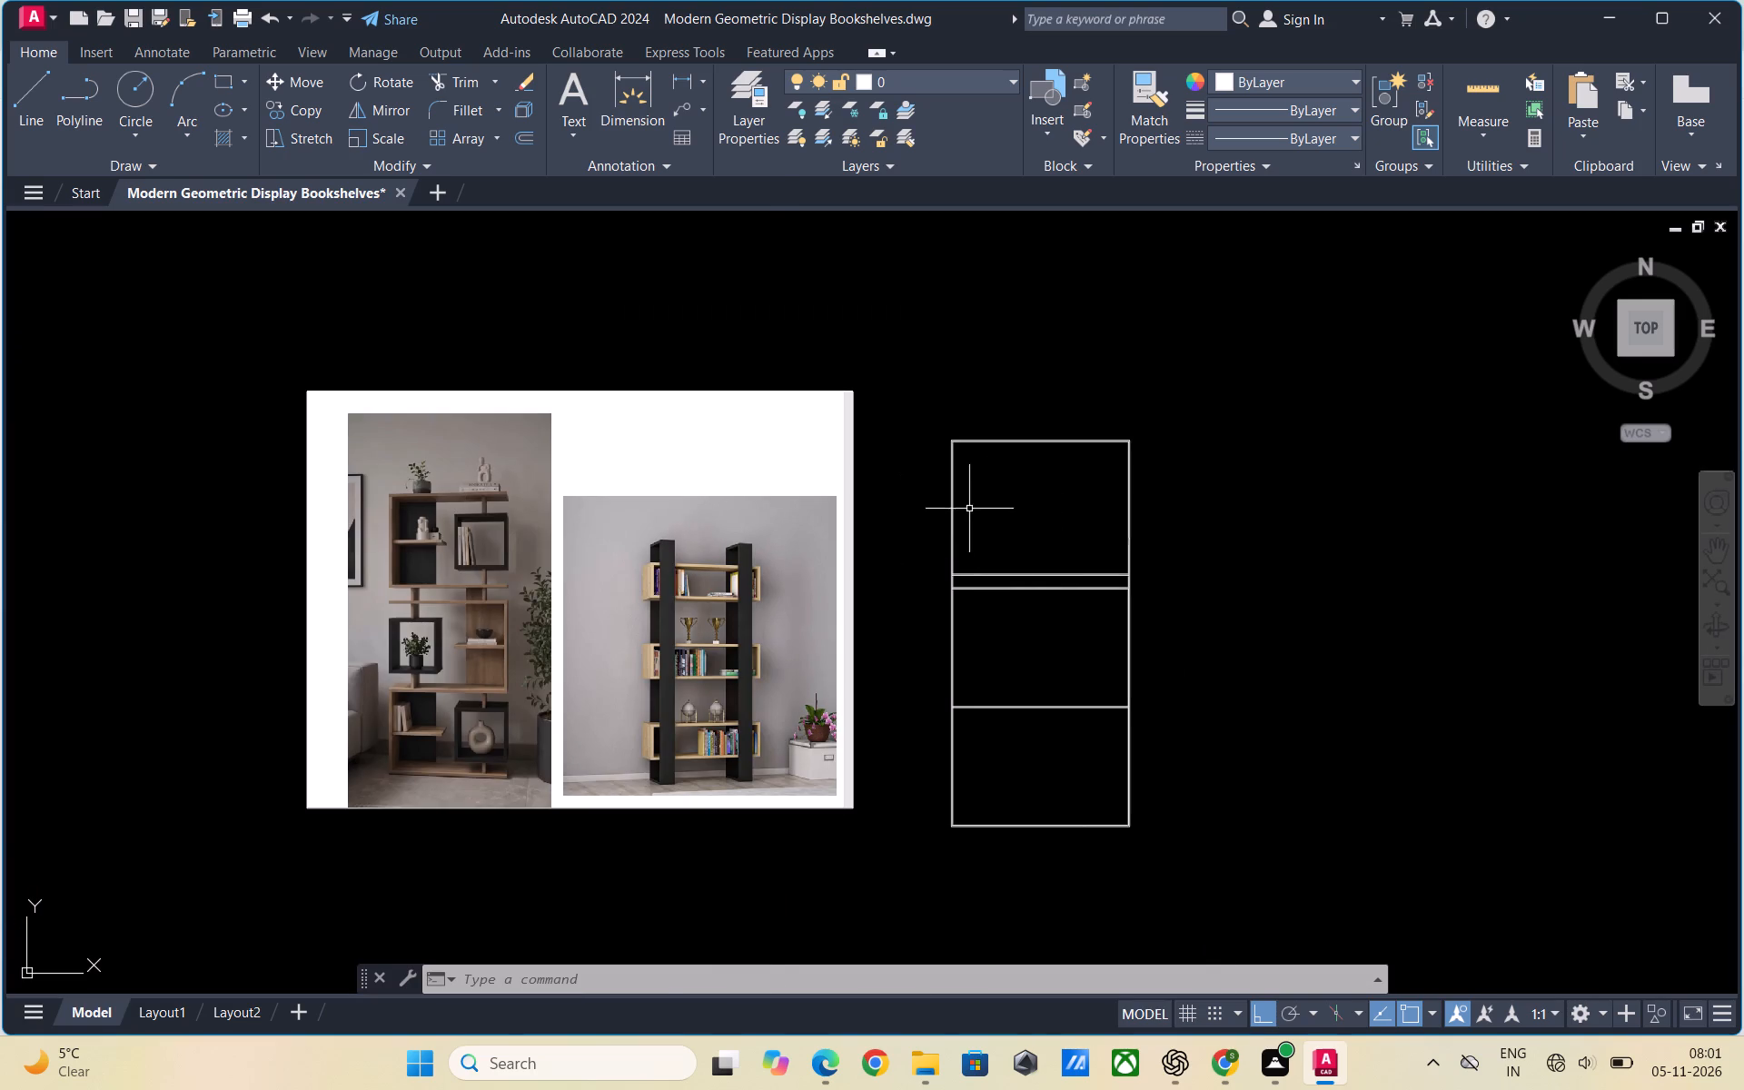
pyautogui.scroll(2, 969, 509)
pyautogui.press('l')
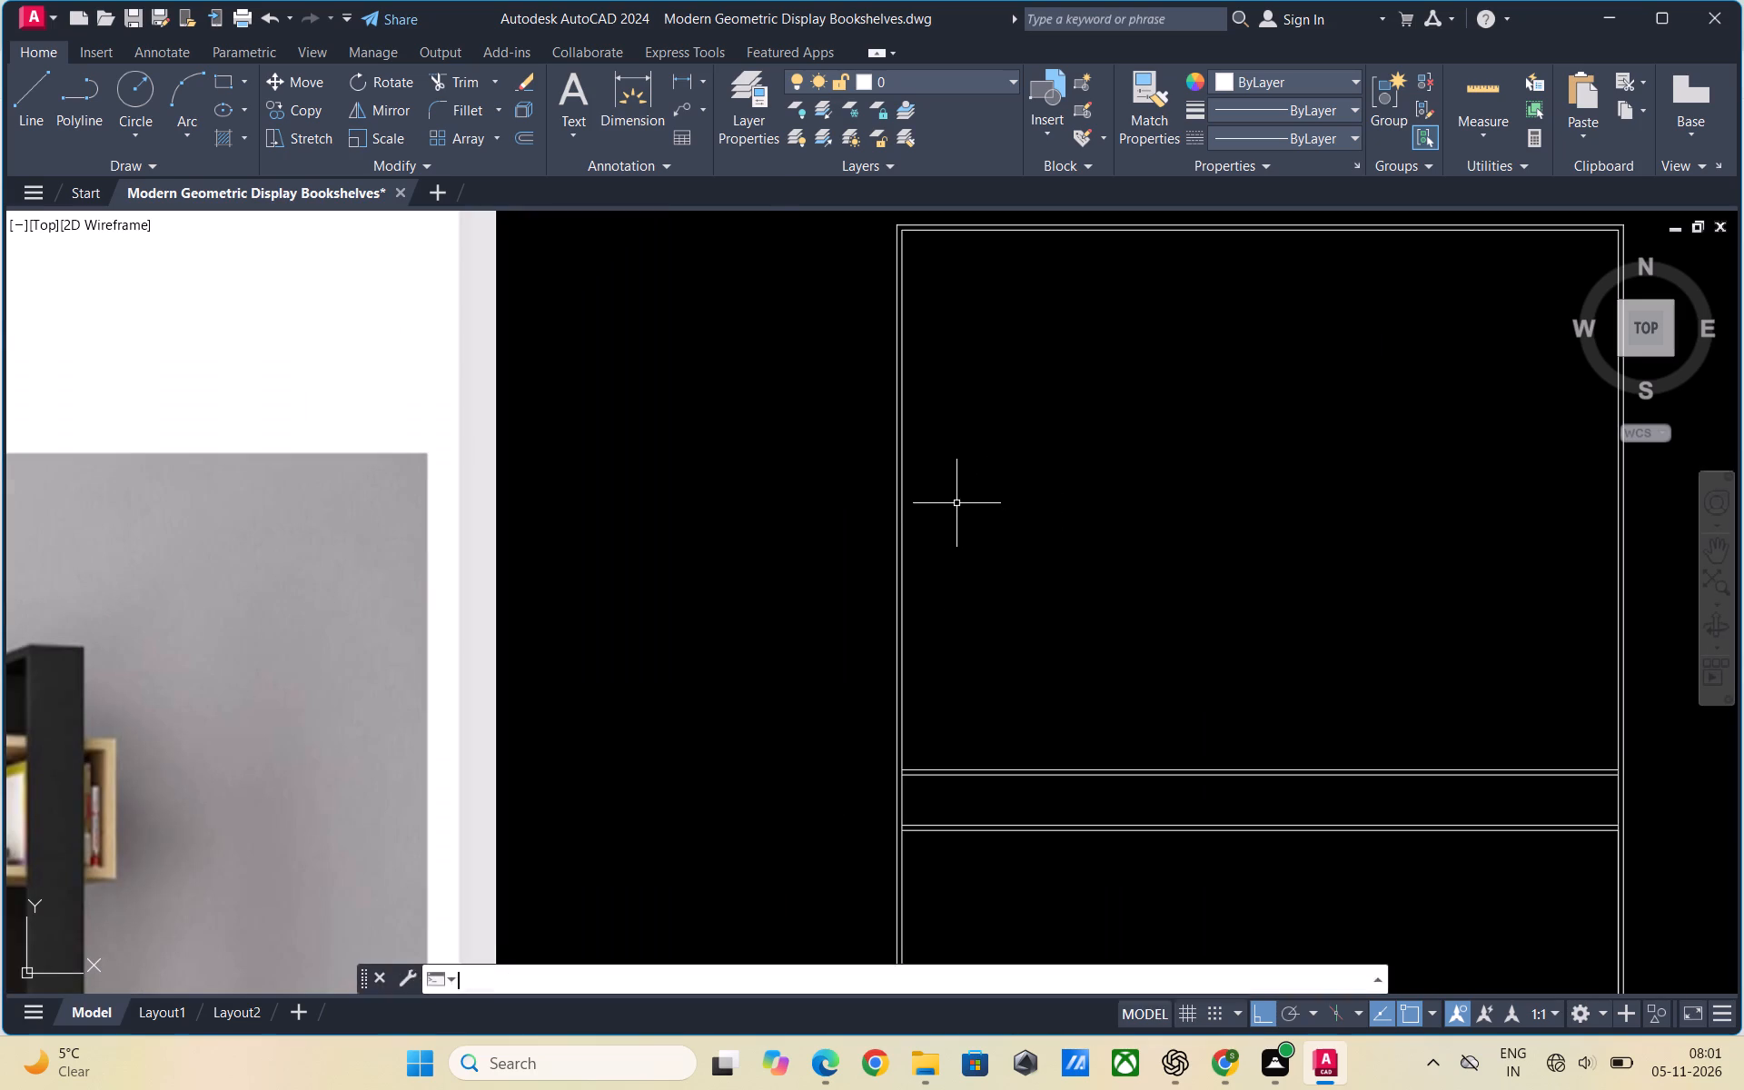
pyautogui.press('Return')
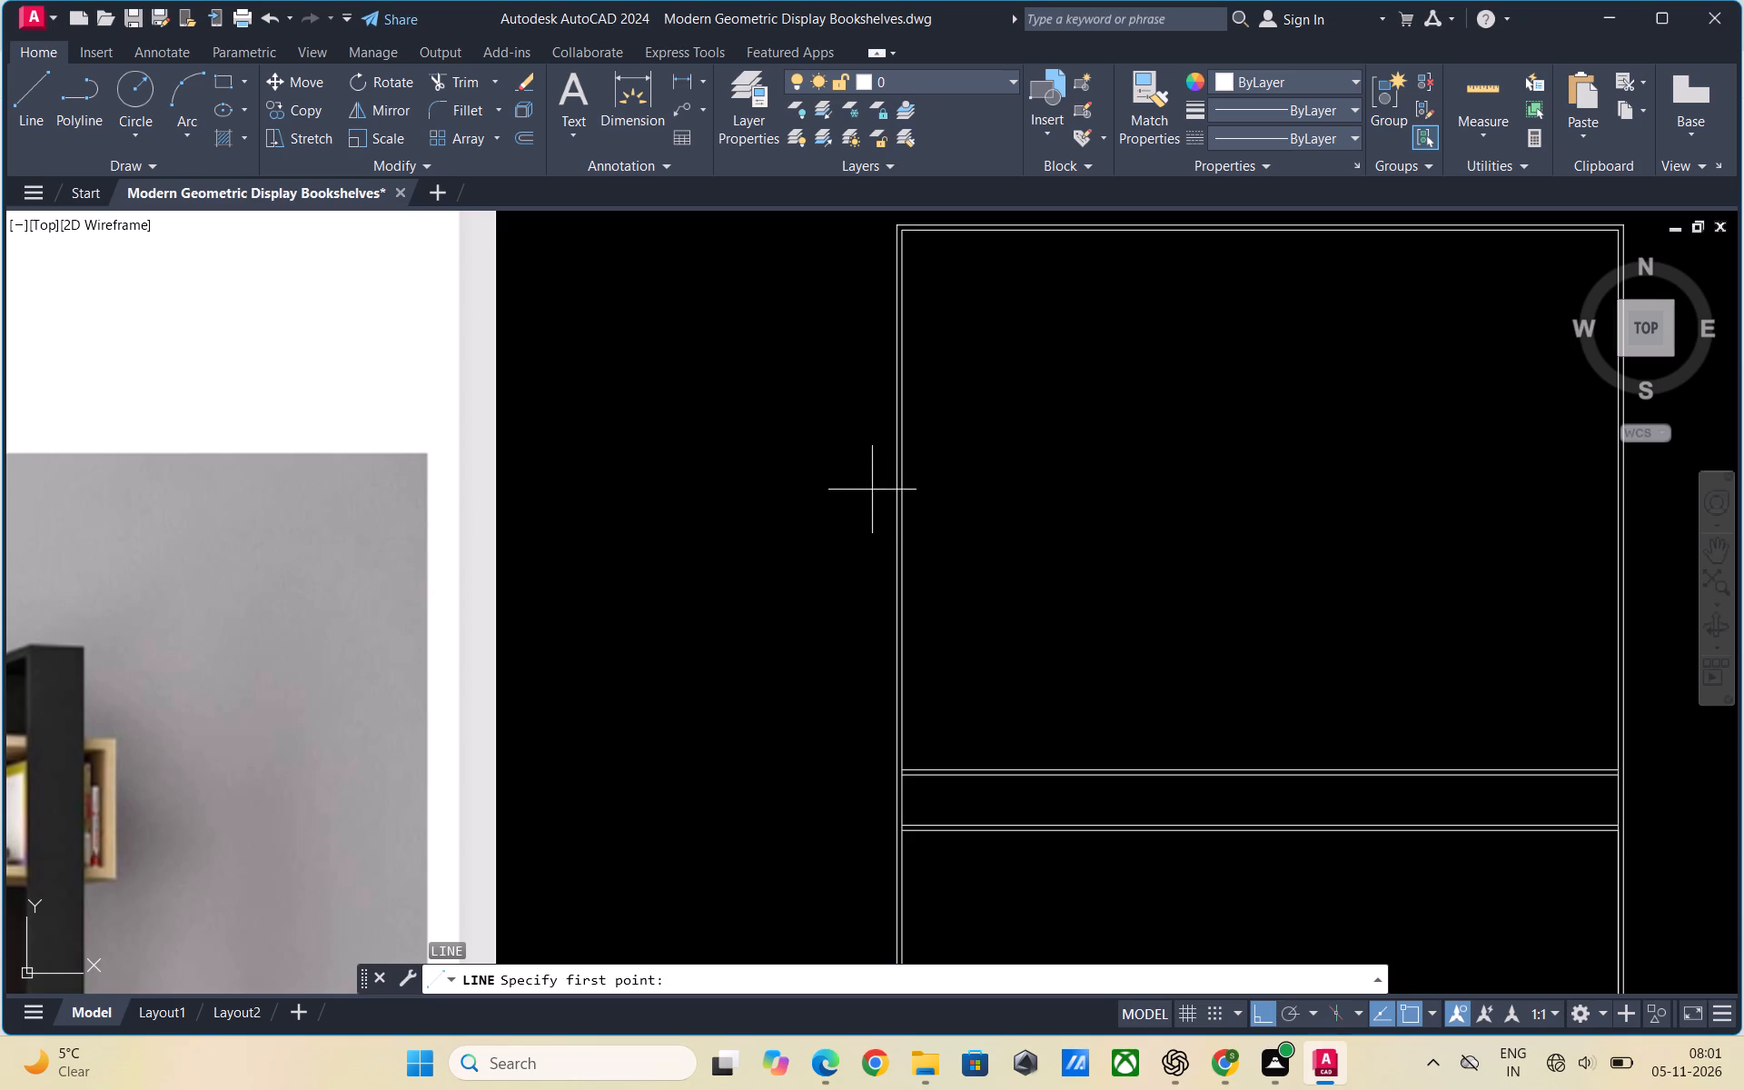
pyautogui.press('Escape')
# Save the bookshelf drawing.
pyautogui.scroll(-4, 857, 504)
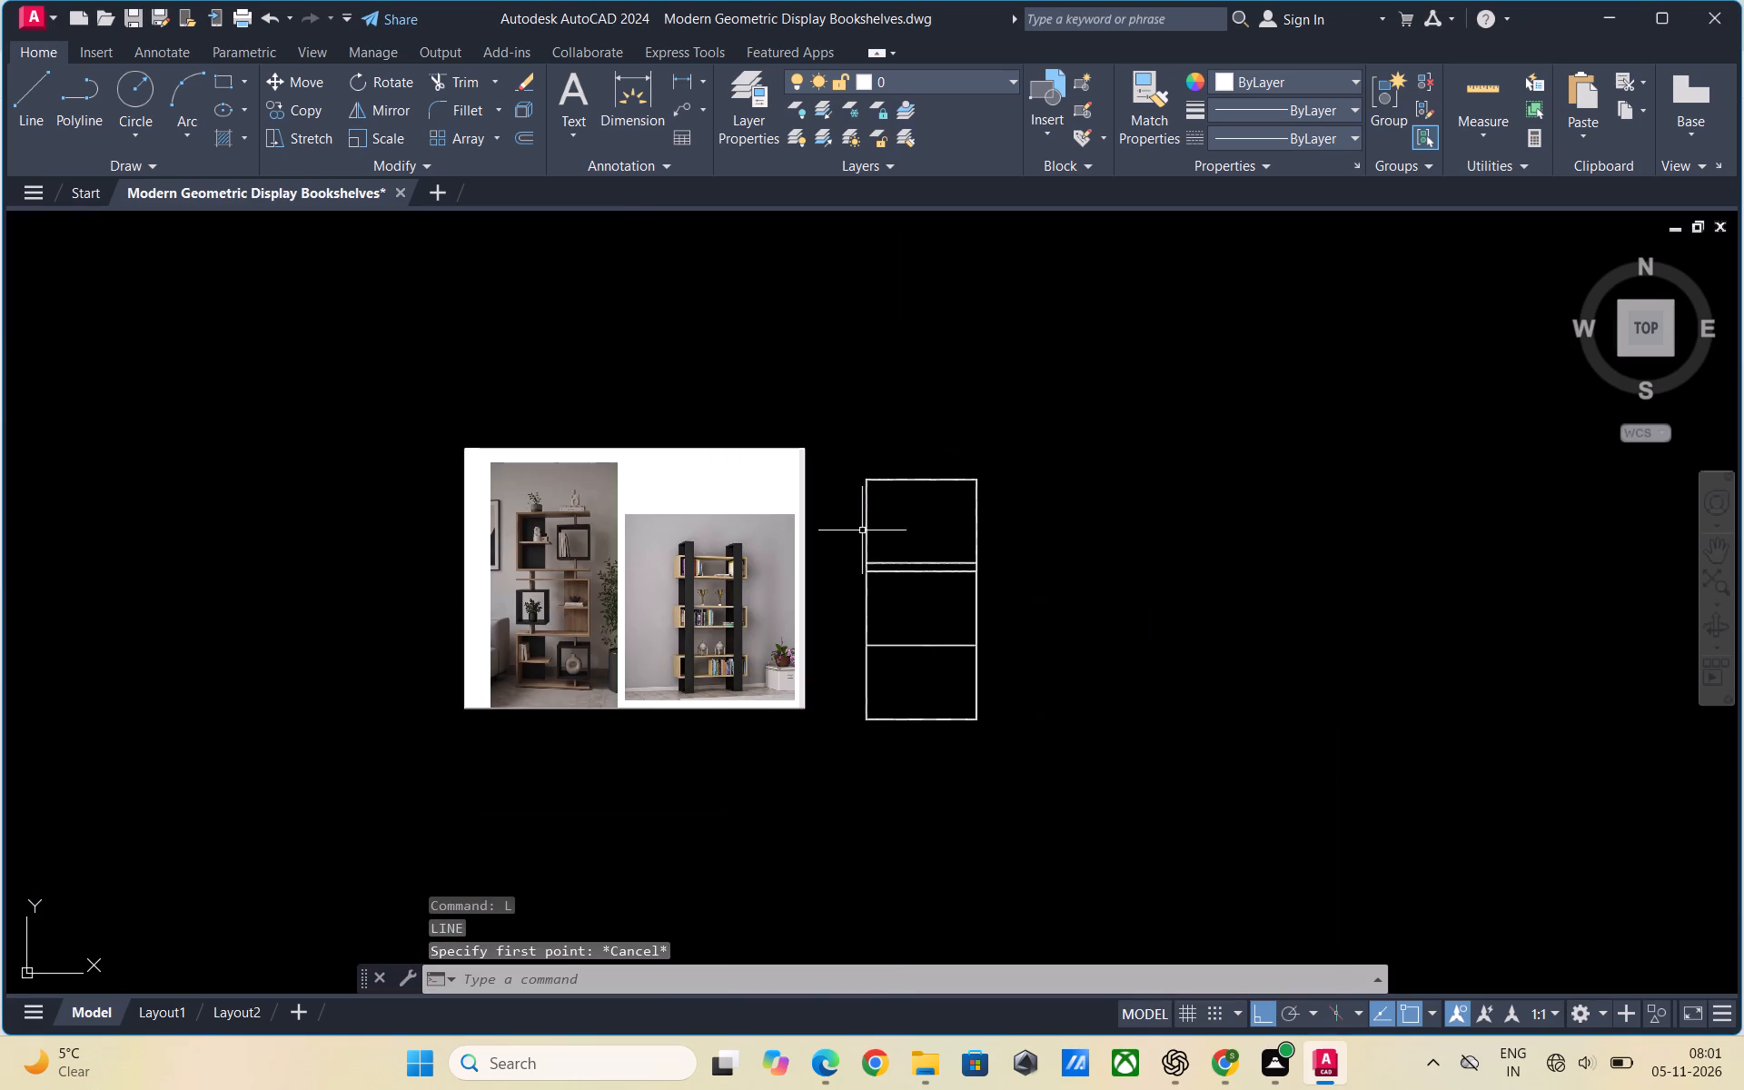
pyautogui.hotkey('ctrl', 's')
# Draw a vertical line along the upper section's inner left edge, from the frame's inner top corner to the first shelf line.
pyautogui.scroll(2, 960, 535)
pyautogui.press('Escape')
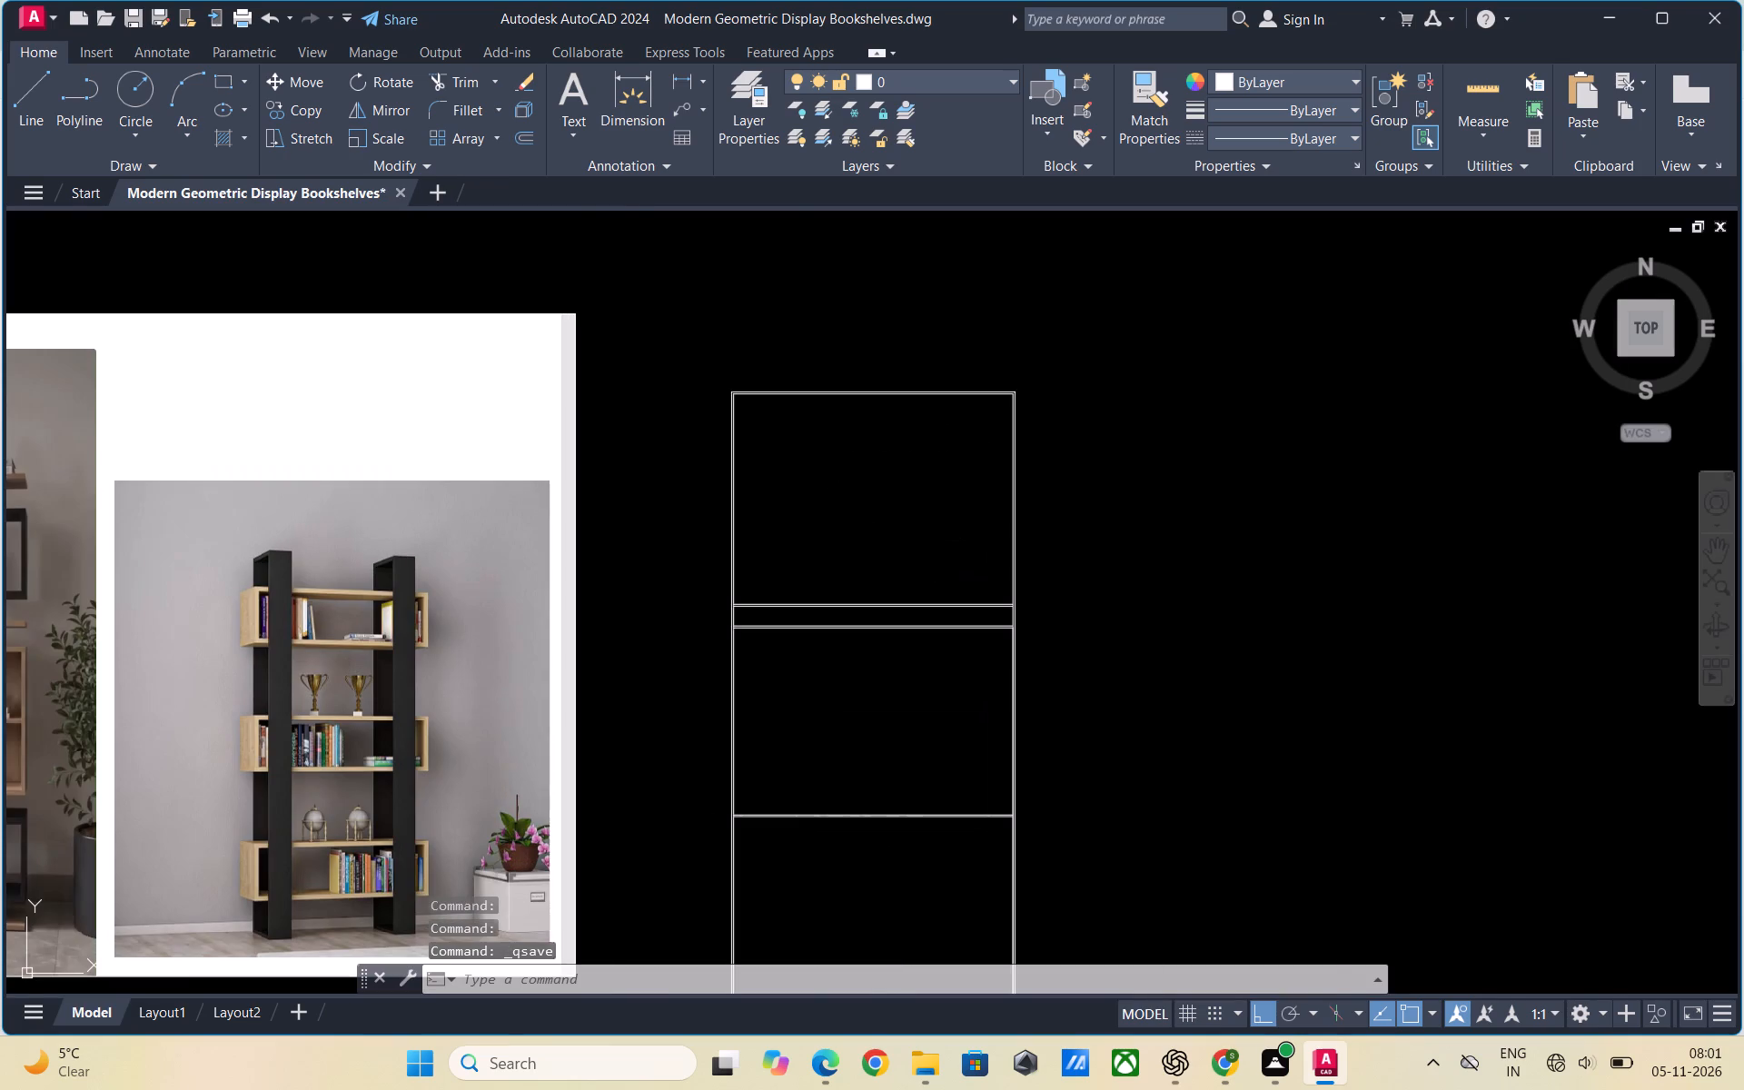
pyautogui.press('l')
pyautogui.press('Return')
pyautogui.scroll(3, 691, 406)
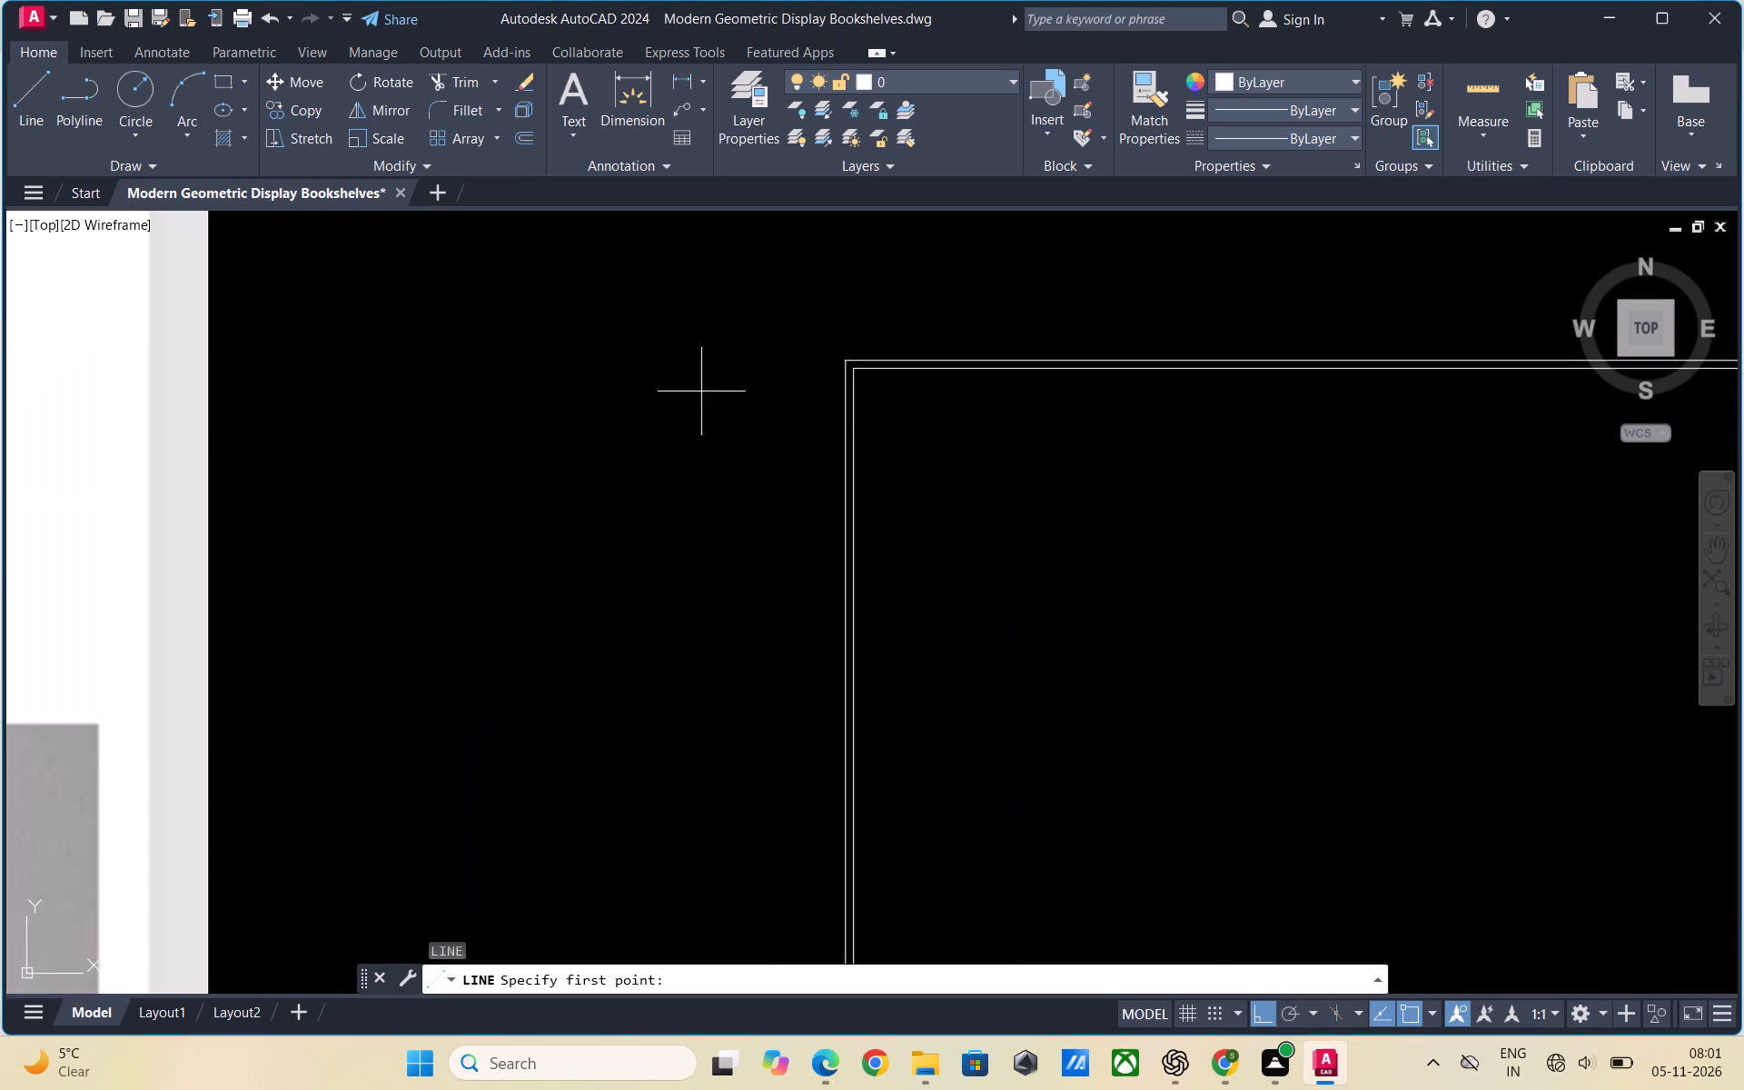
pyautogui.click(849, 372)
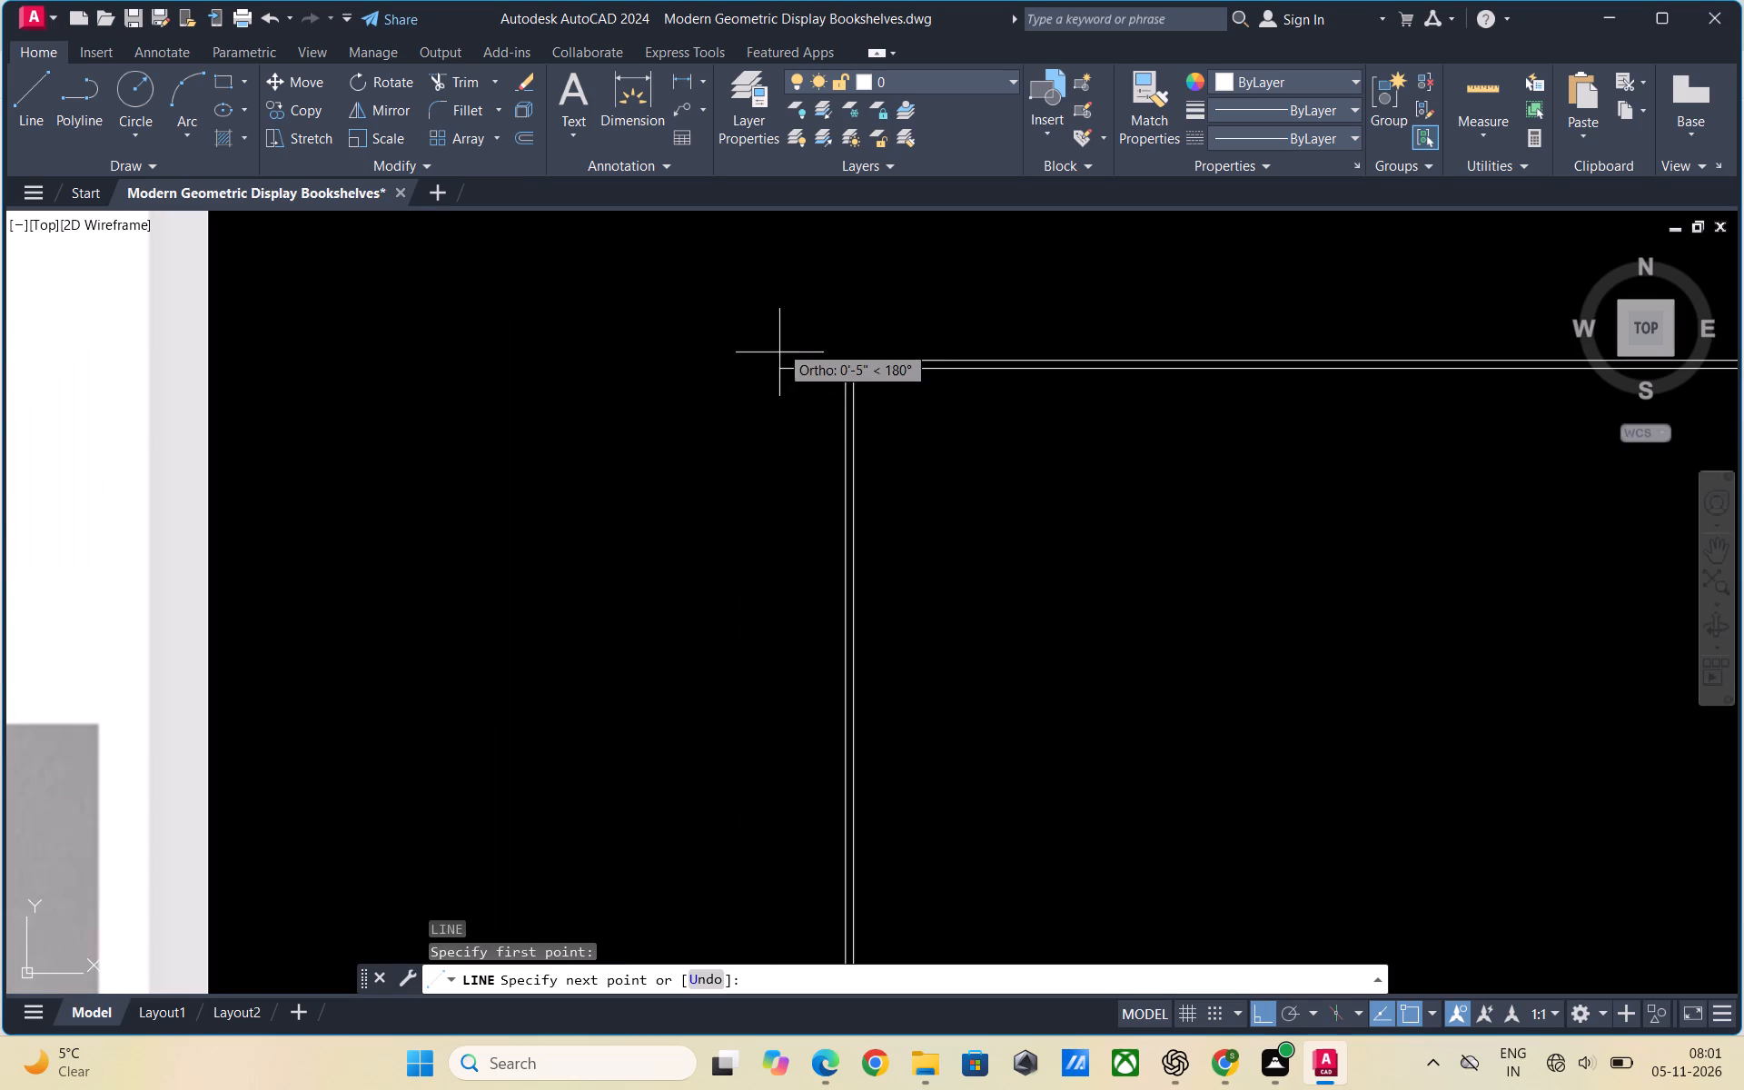
pyautogui.scroll(-2, 779, 341)
pyautogui.scroll(2, 837, 670)
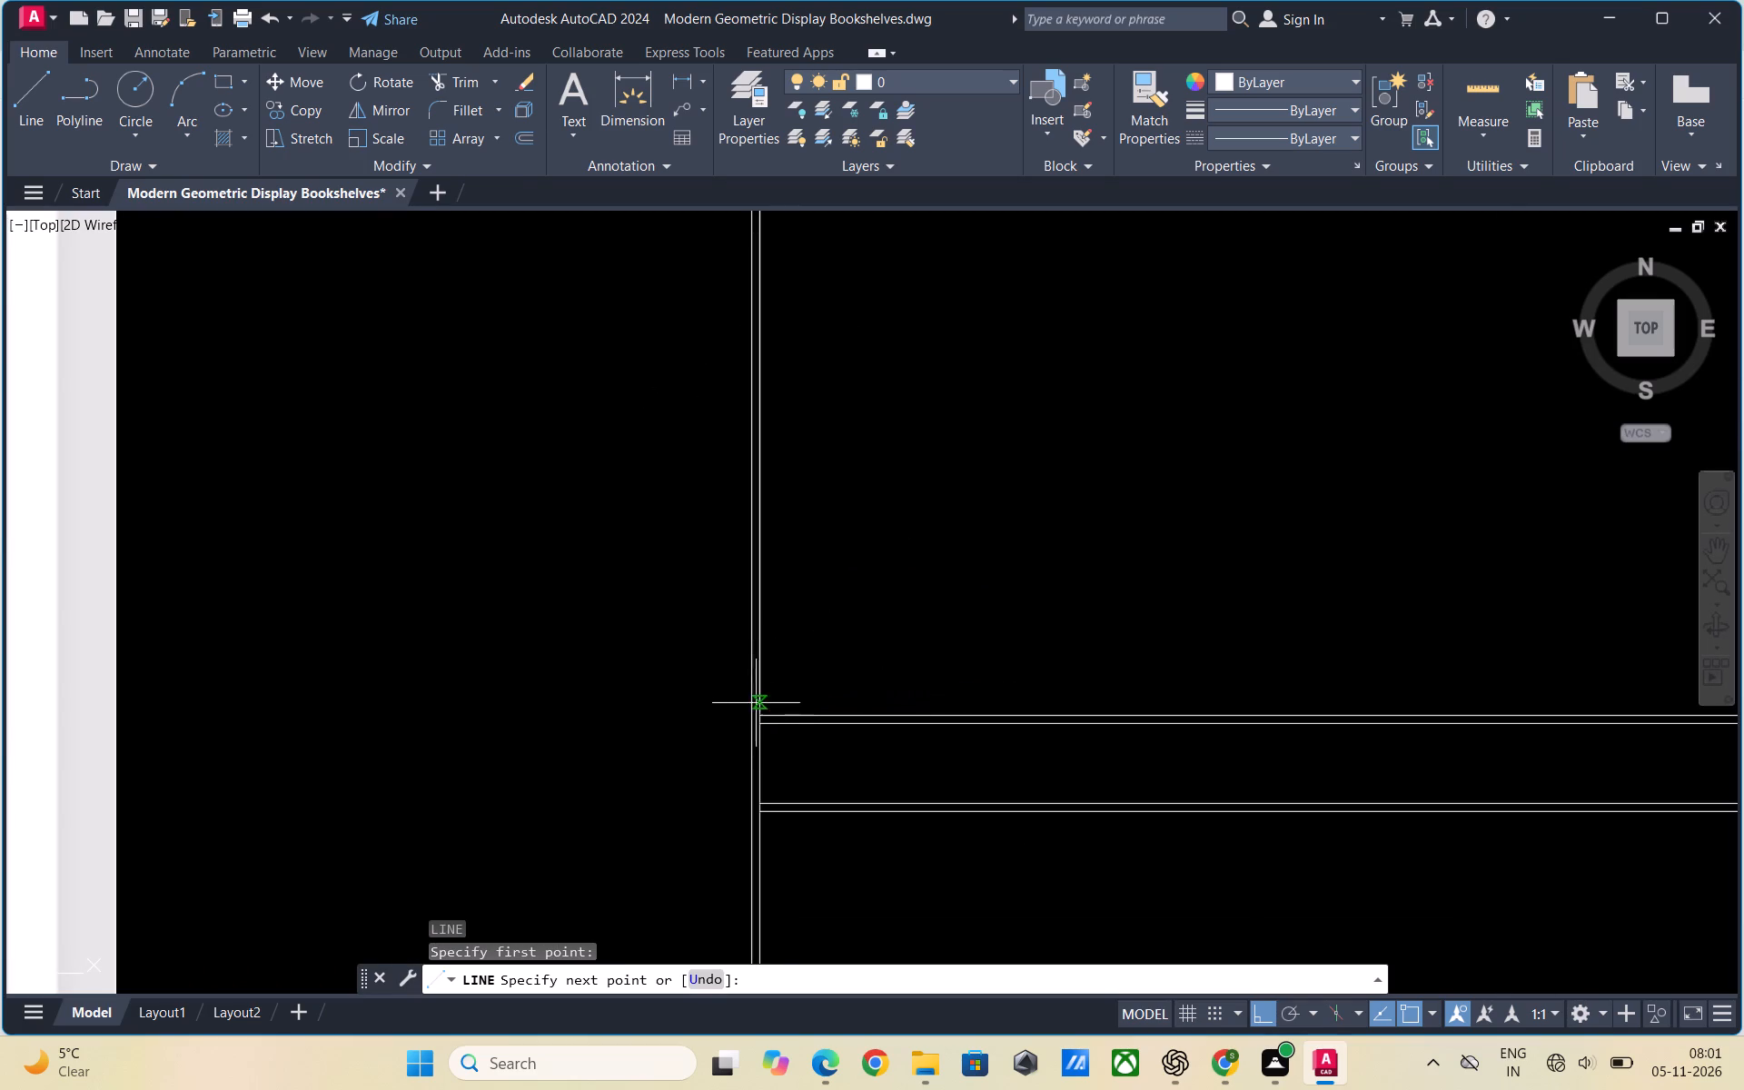
pyautogui.scroll(2, 757, 713)
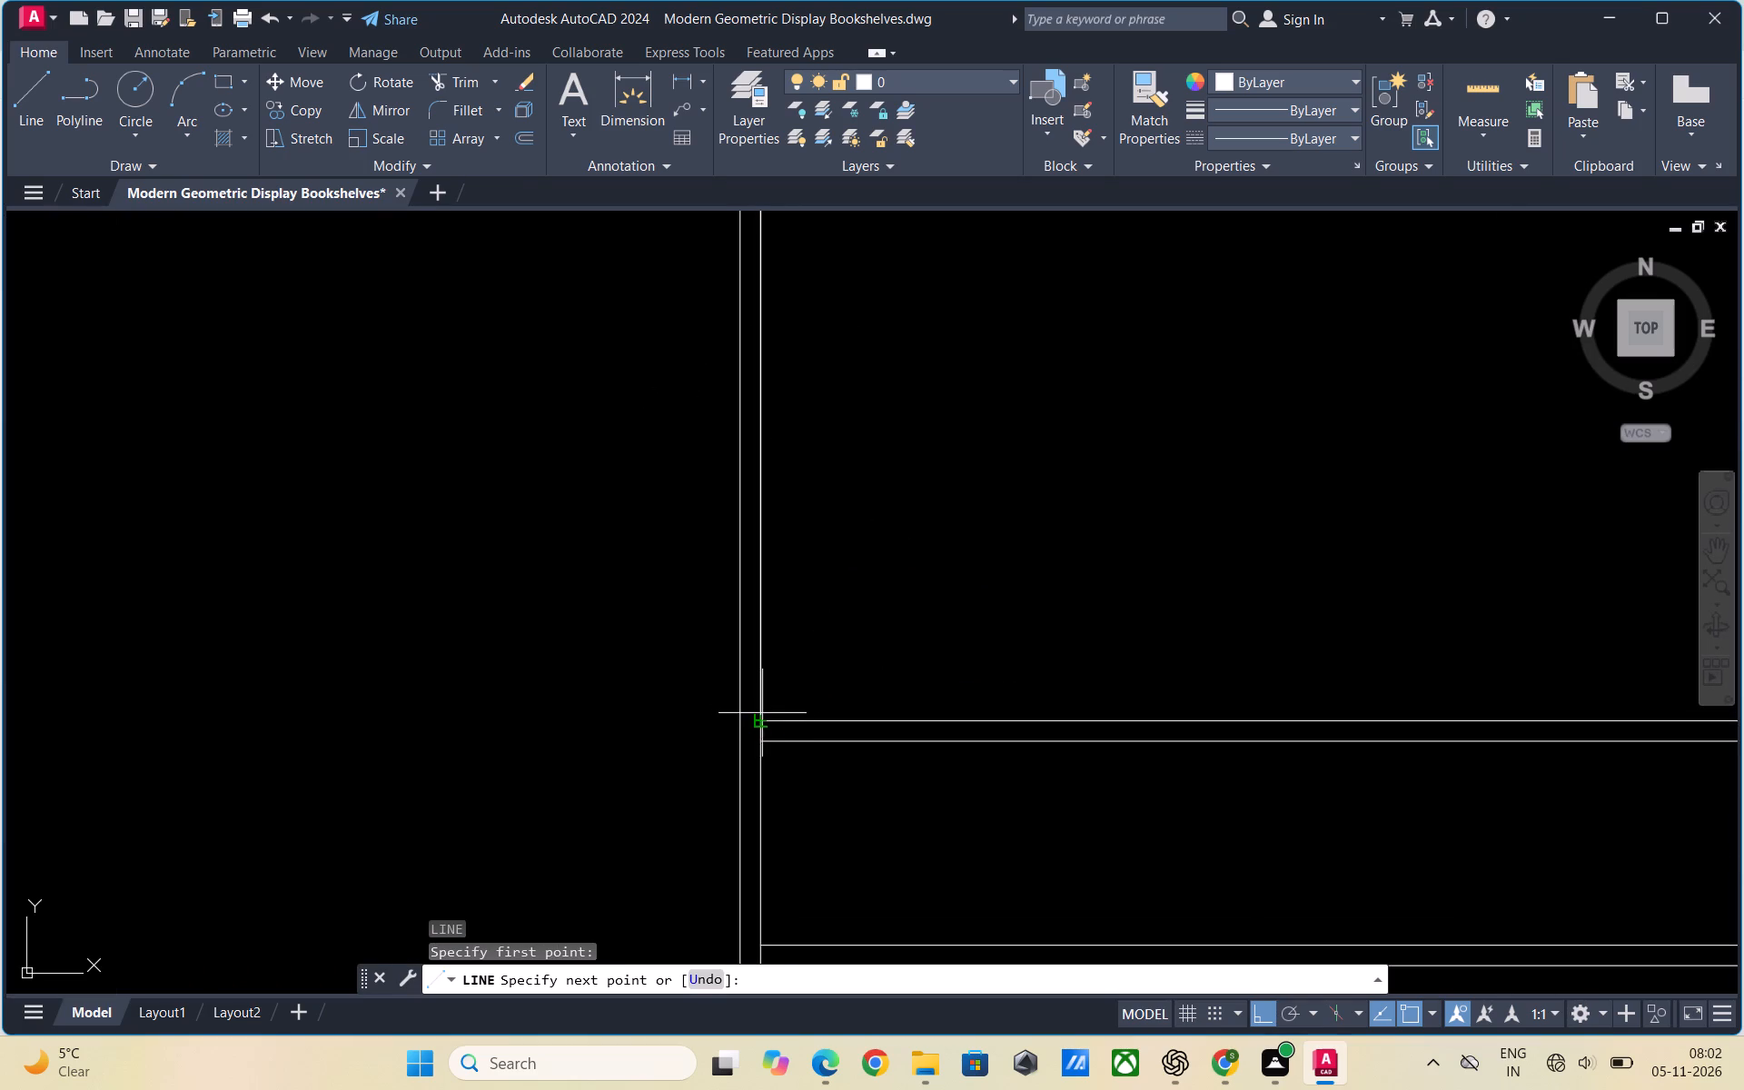
pyautogui.click(753, 721)
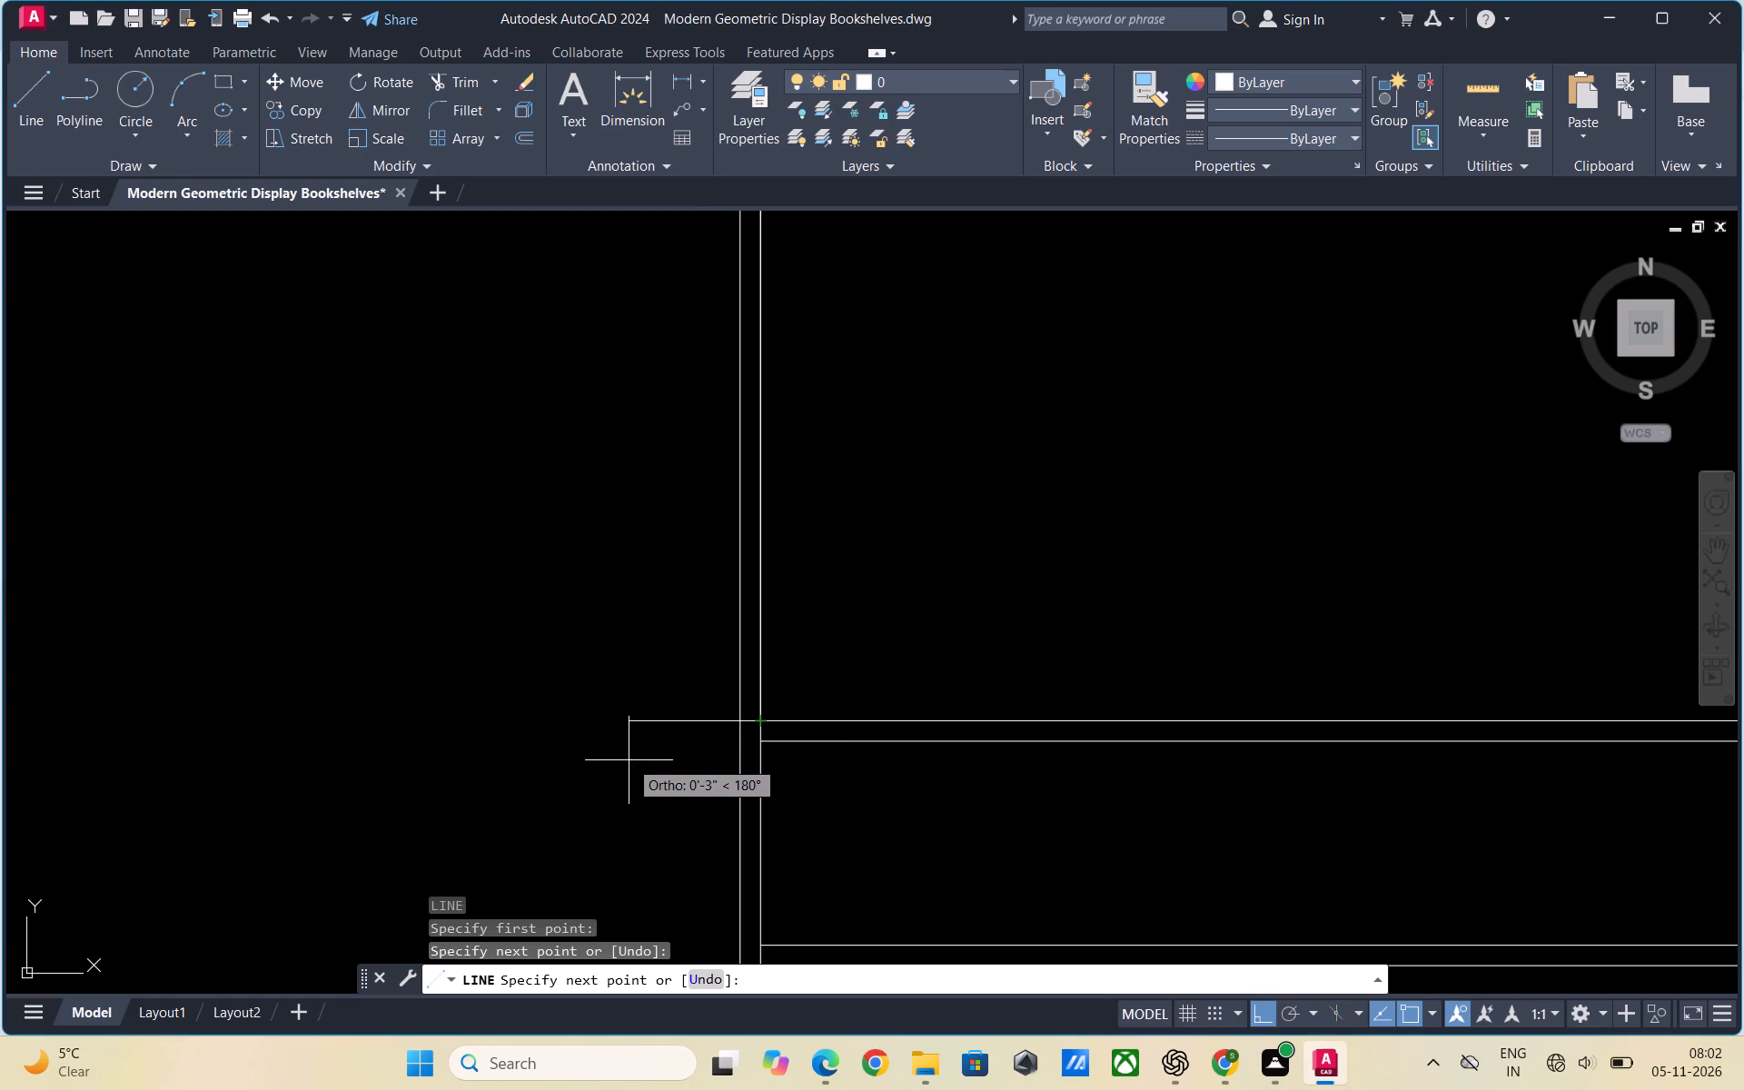
pyautogui.scroll(-3, 629, 760)
pyautogui.press('Escape')
# Draw a horizontal line from the midpoint of the upper section's inner left edge to just past the frame's right side.
pyautogui.press('l')
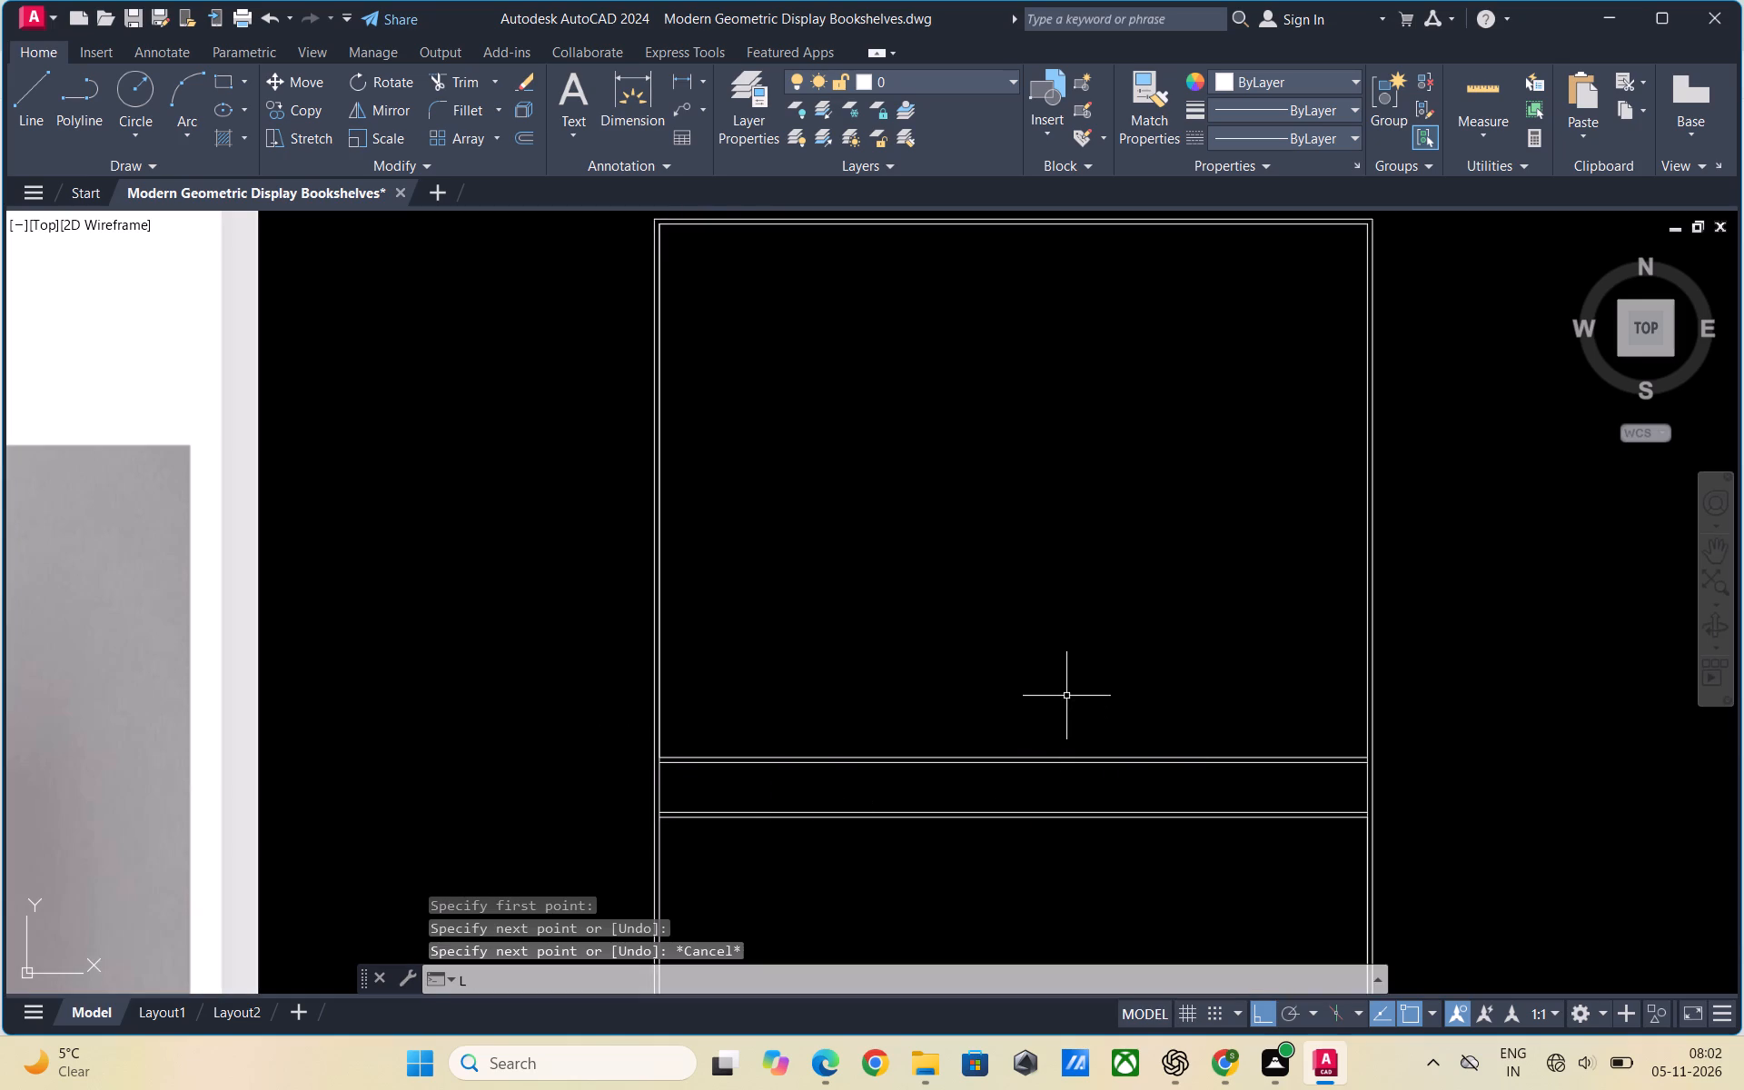
pyautogui.press('Return')
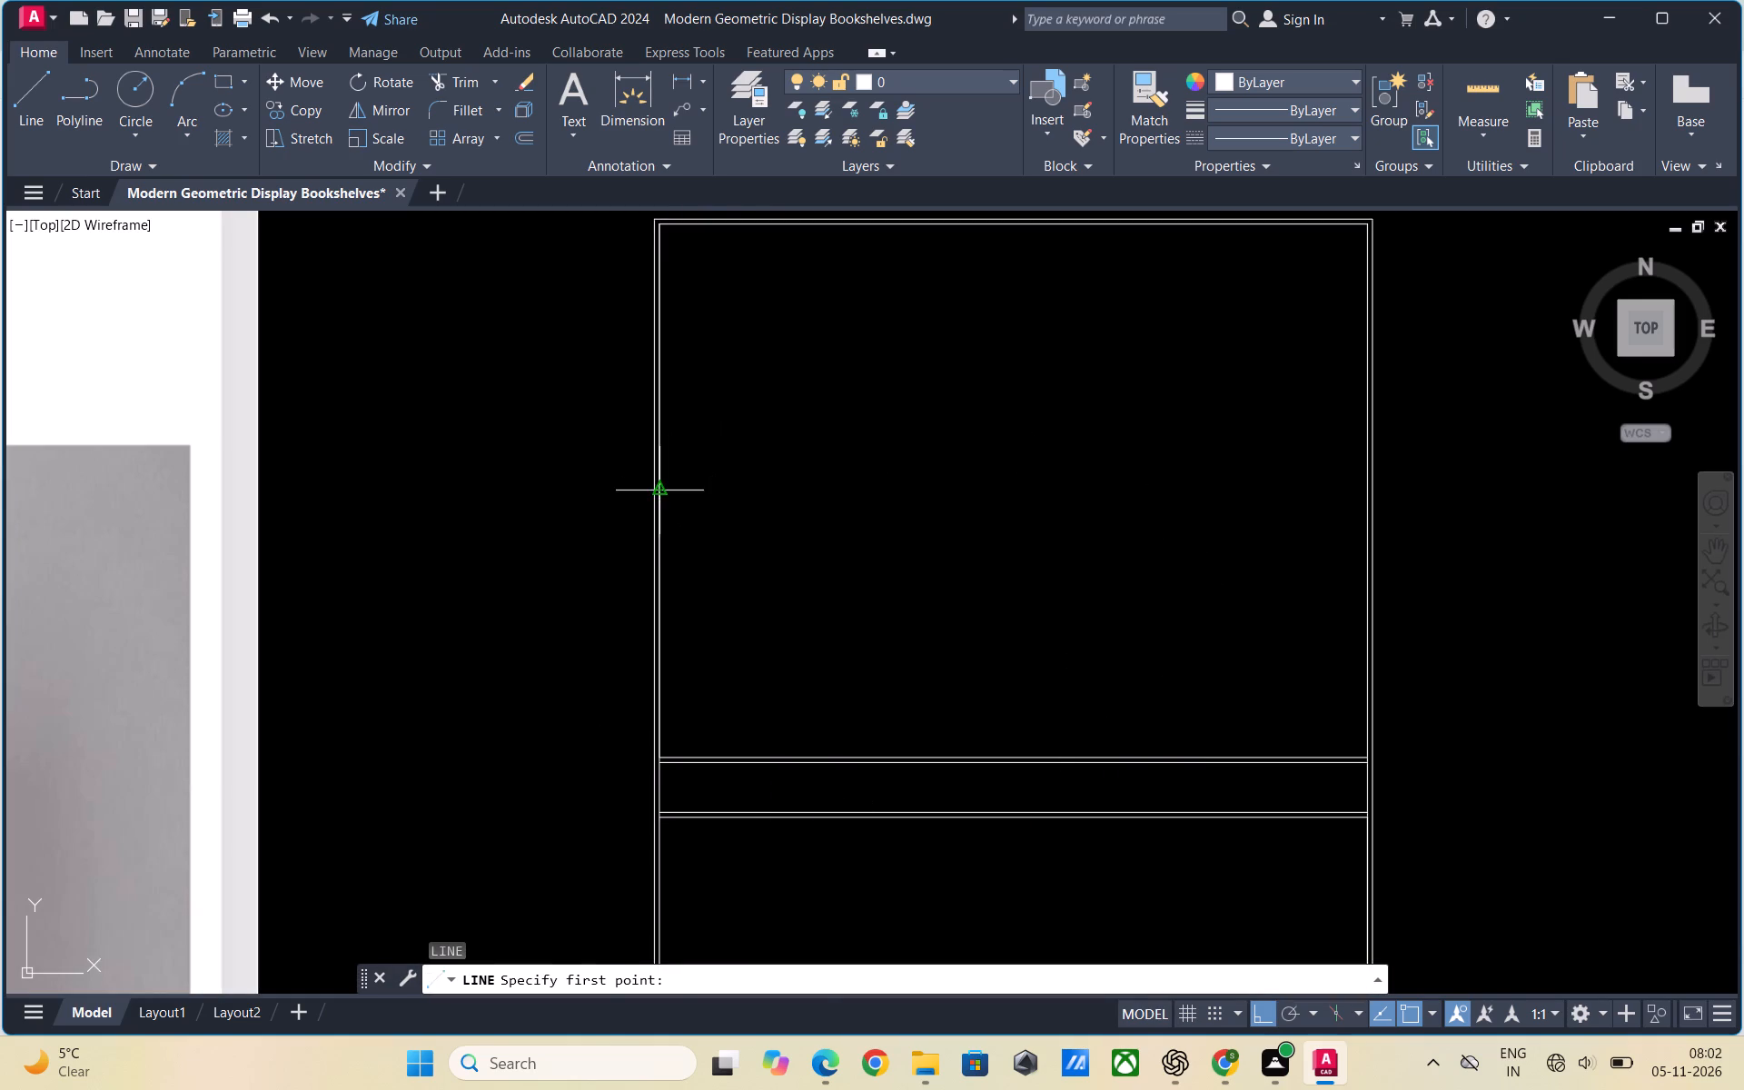
pyautogui.click(658, 494)
pyautogui.click(1412, 513)
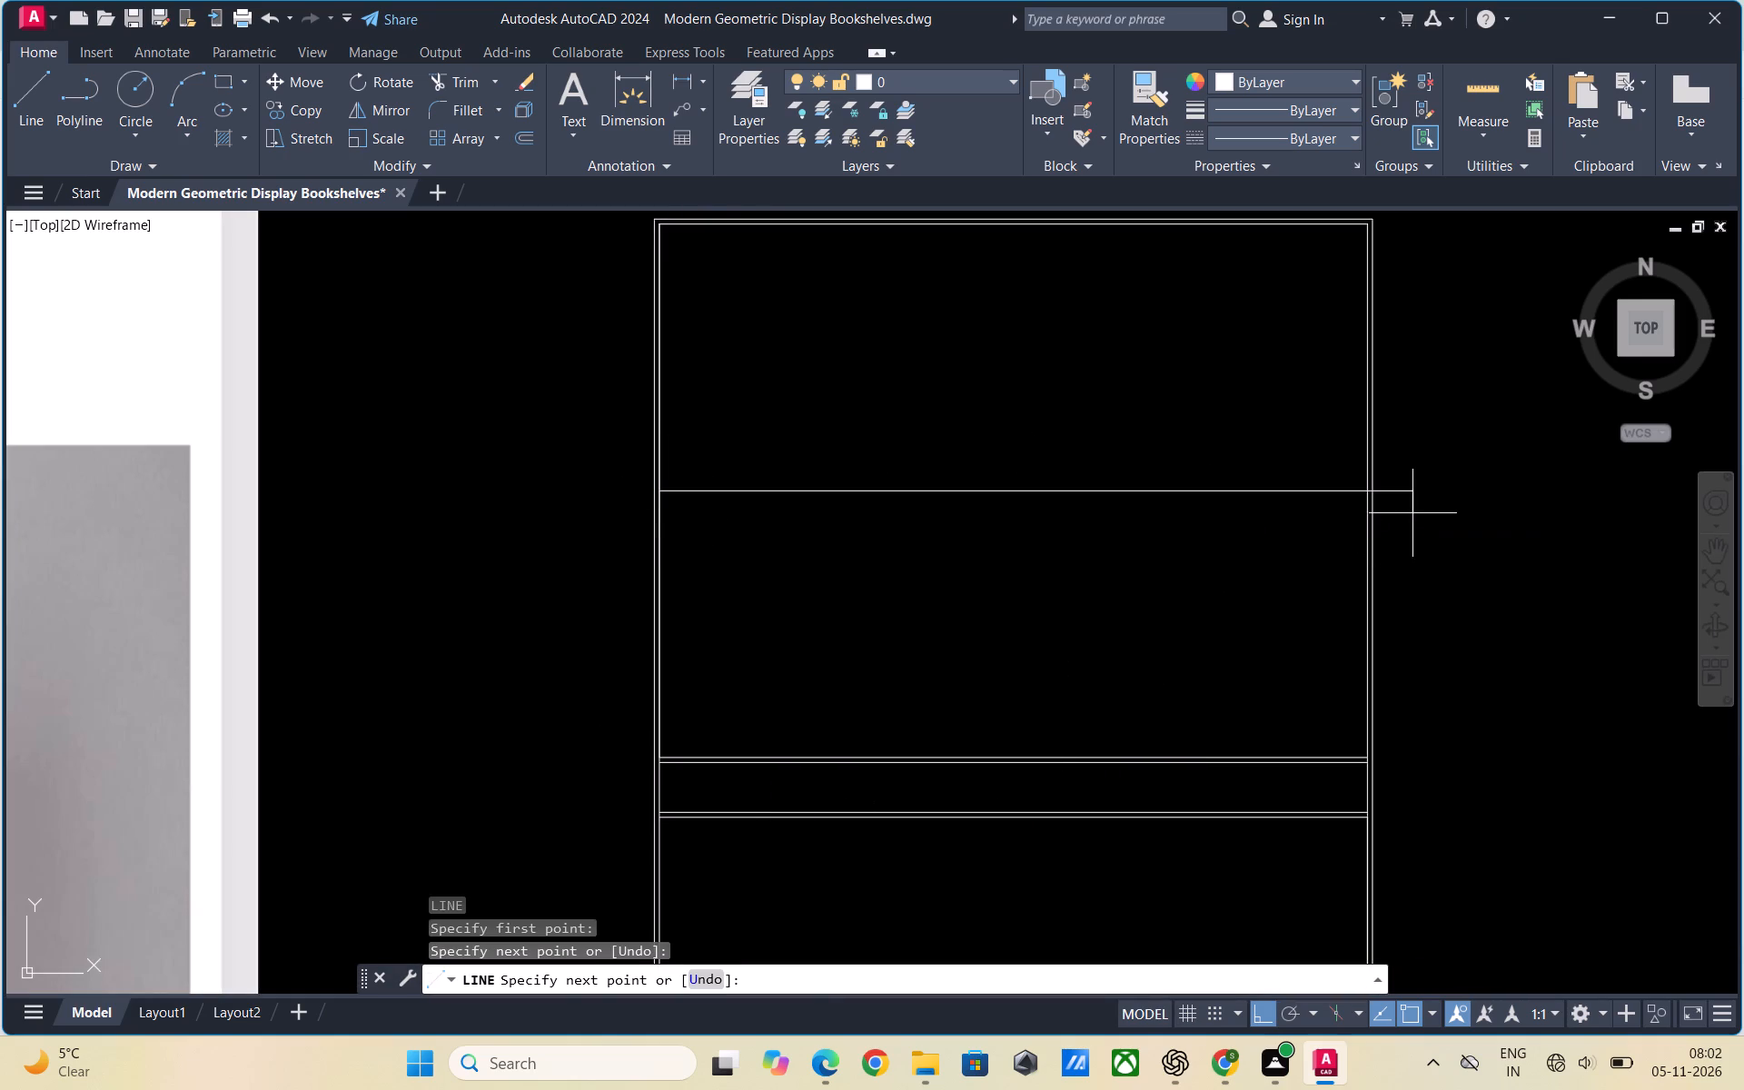
pyautogui.press('Escape')
pyautogui.press('Escape')
# Trim the upper section's horizontal centre line back to the frame's inner right edge.
pyautogui.write('TR')
pyautogui.press('Return')
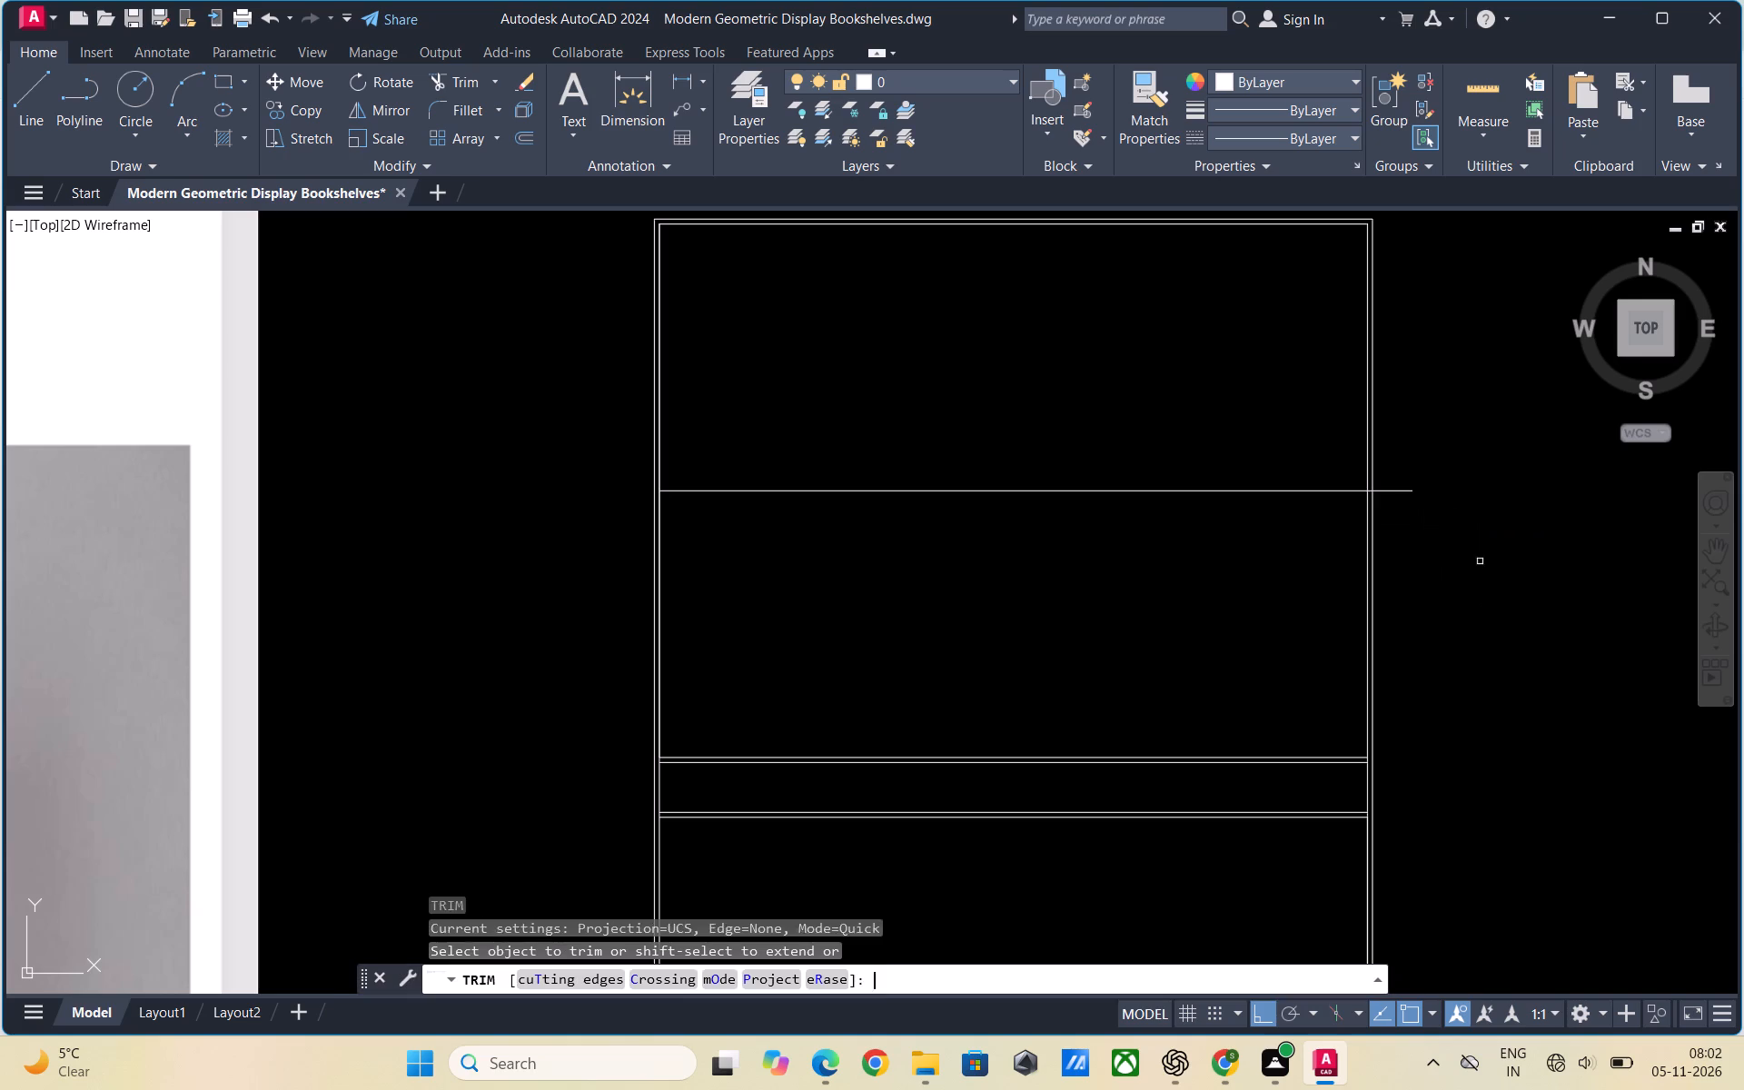
pyautogui.press('Return')
pyautogui.click(1394, 490)
pyautogui.scroll(4, 1362, 491)
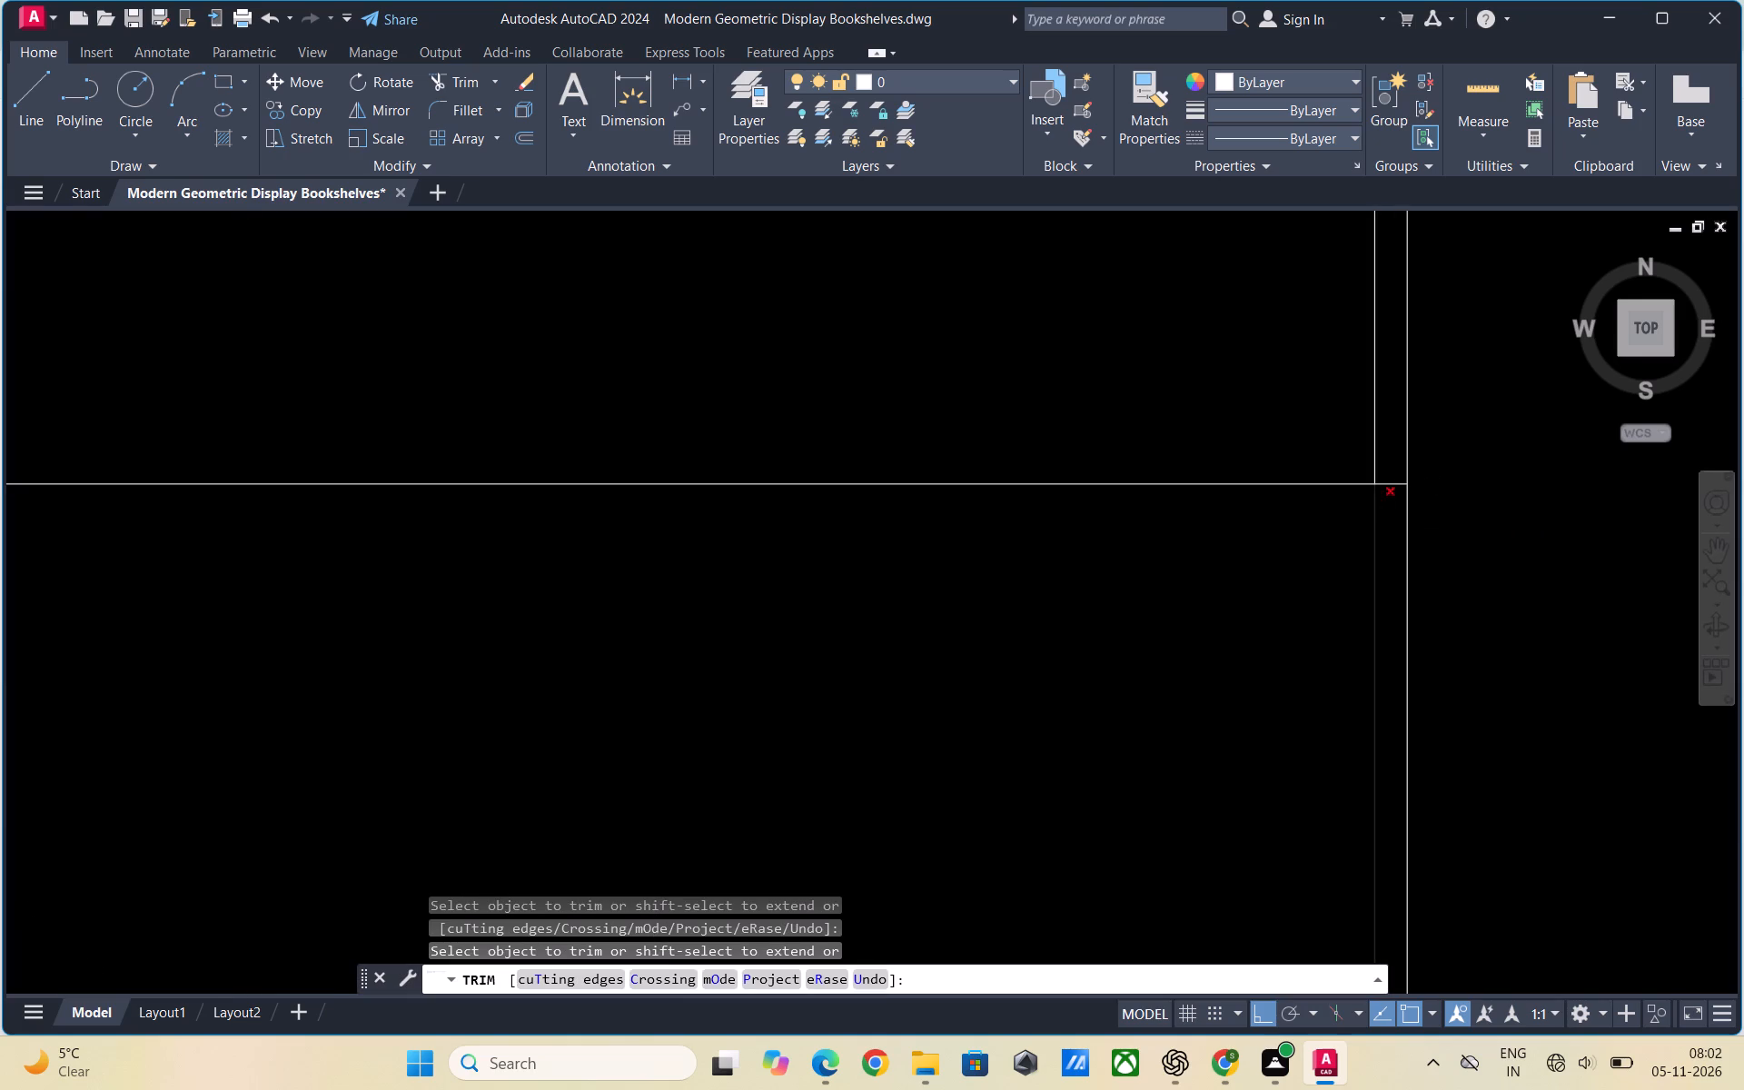
pyautogui.click(1397, 480)
pyautogui.click(1397, 507)
pyautogui.scroll(-2, 1167, 562)
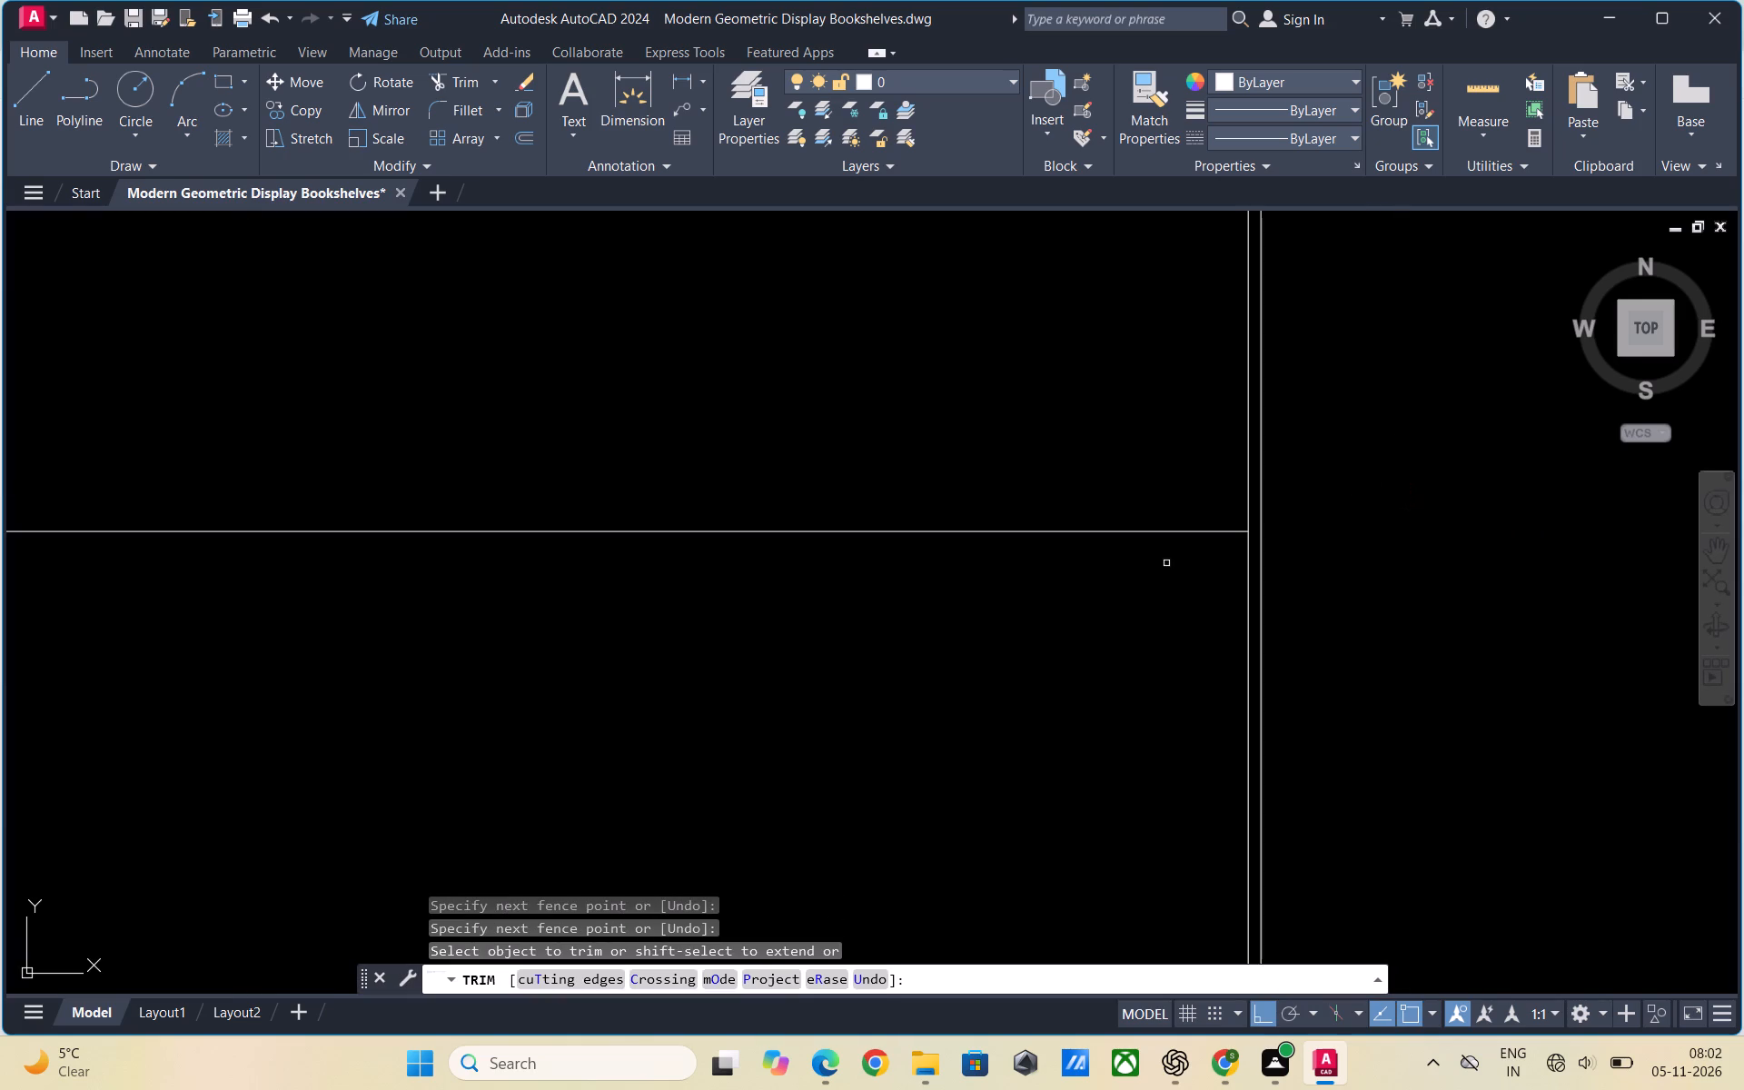
pyautogui.scroll(-1, 1195, 587)
pyautogui.scroll(-1, 1290, 611)
pyautogui.scroll(-1, 1525, 572)
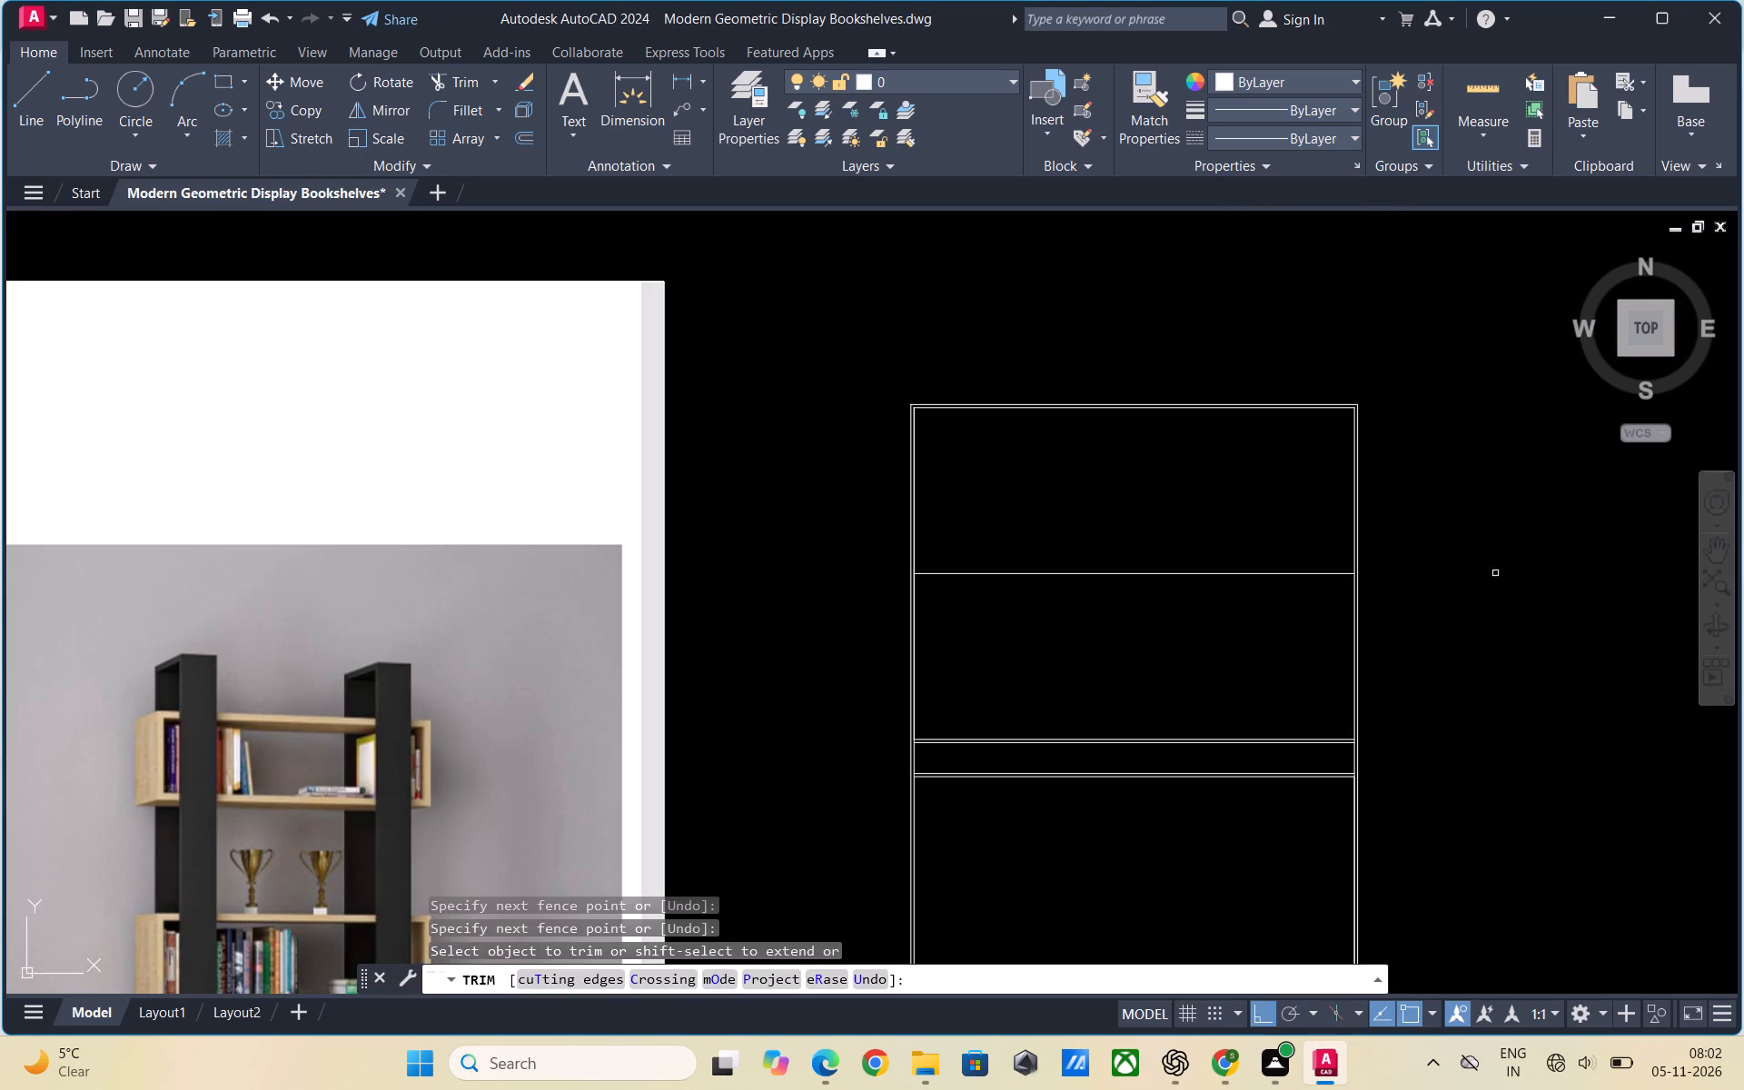
pyautogui.press('Escape')
pyautogui.scroll(-2, 1445, 575)
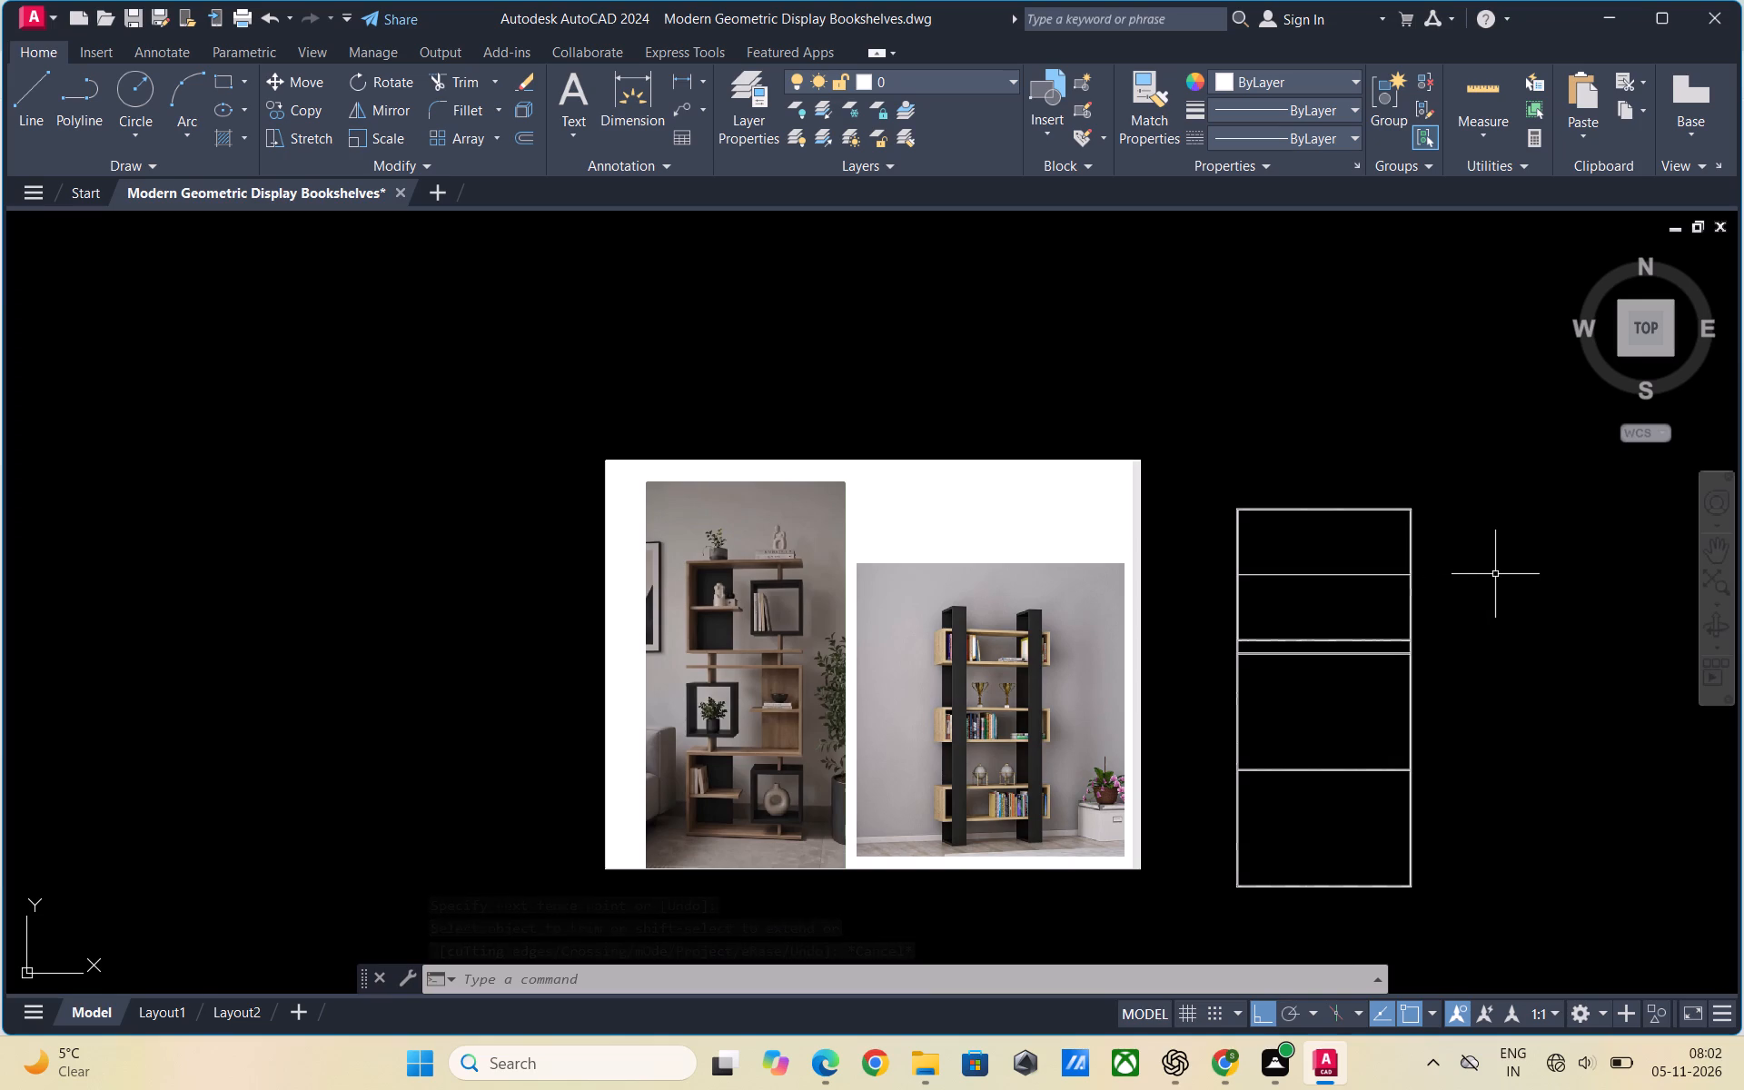
pyautogui.press('Escape')
pyautogui.press('Escape')
# Offset the upper section's horizontal centre line 0.2" both upward and downward.
pyautogui.press('o')
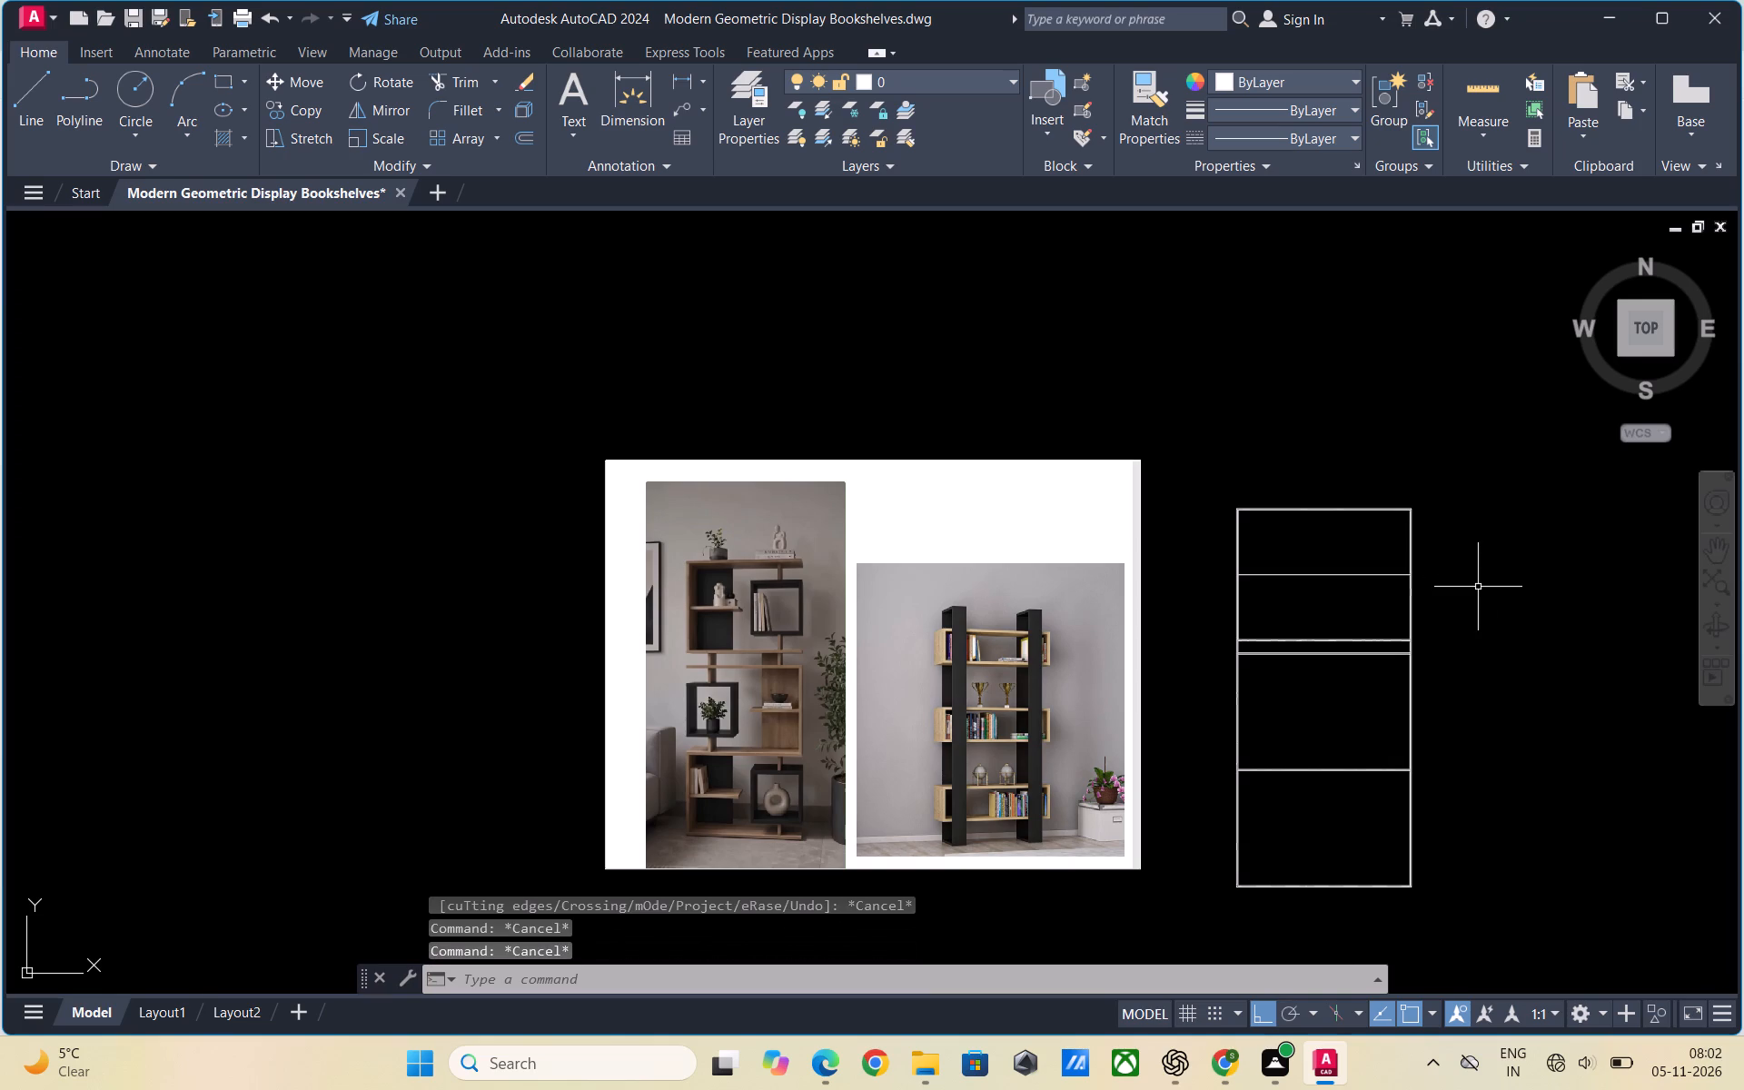
pyautogui.press('Return')
pyautogui.press('0')
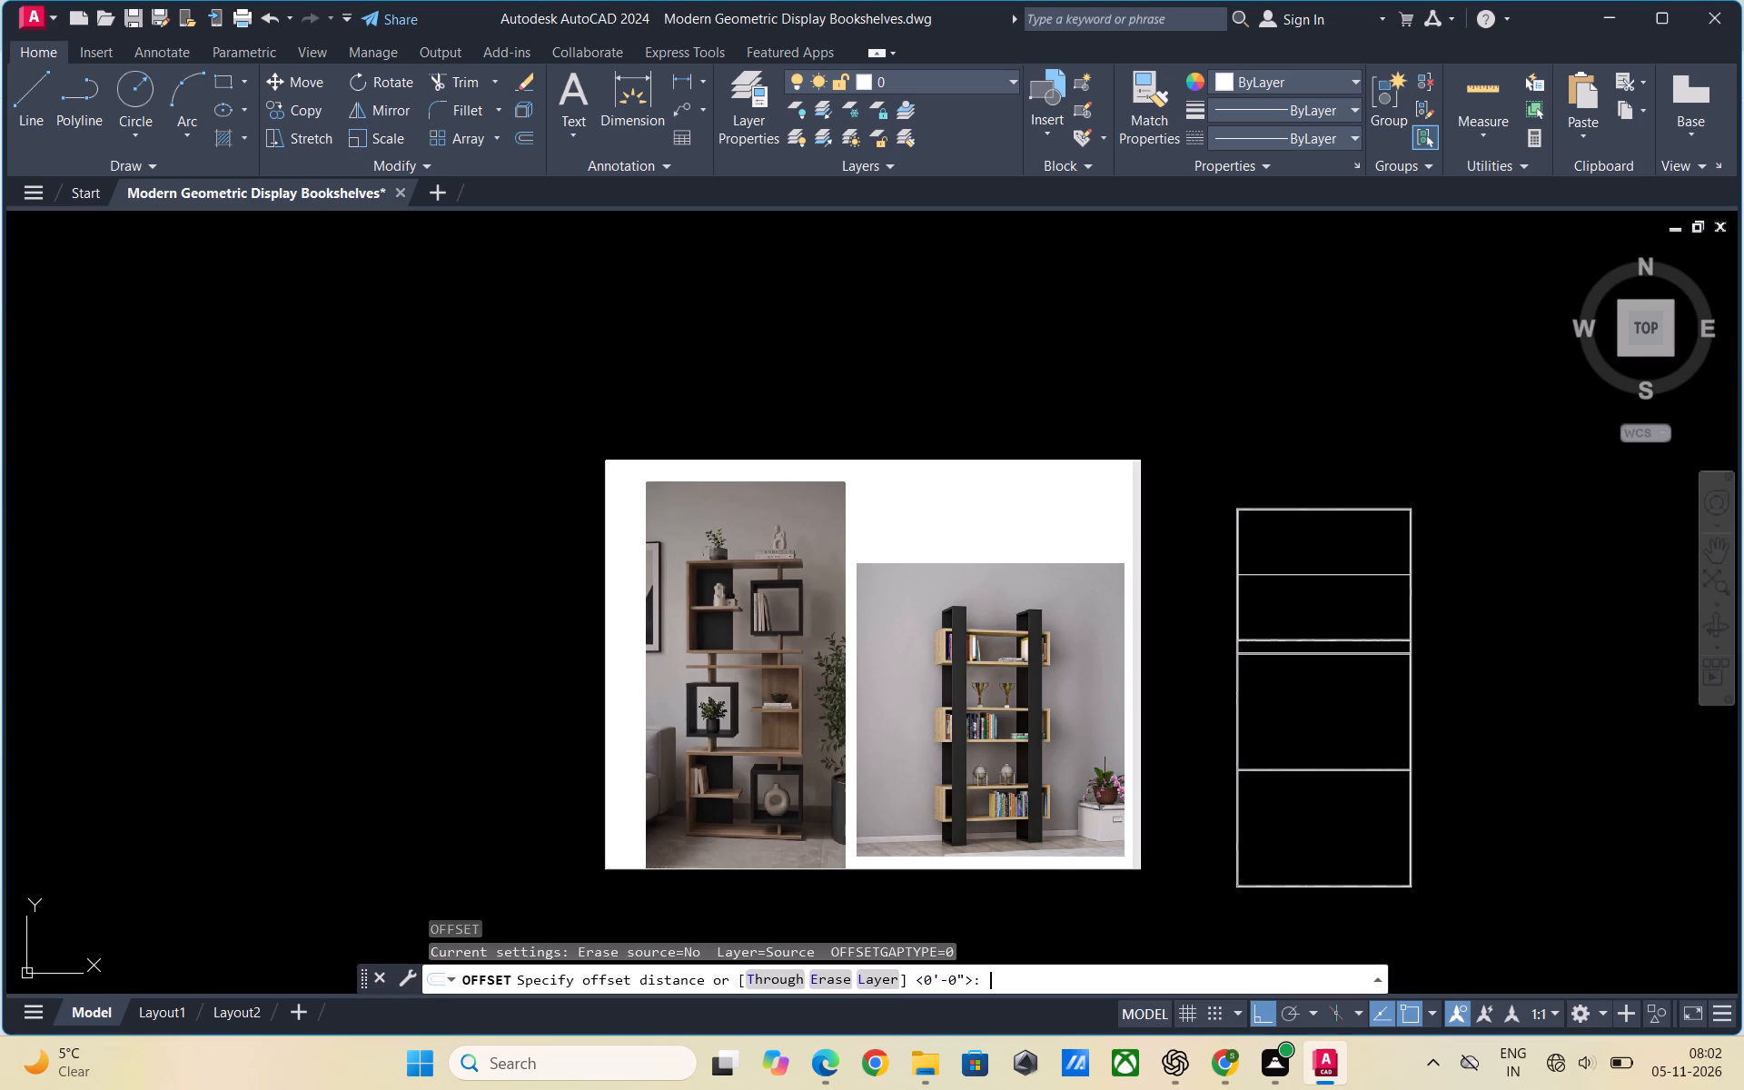
pyautogui.write('.2"')
pyautogui.press('Return')
pyautogui.scroll(2, 1275, 524)
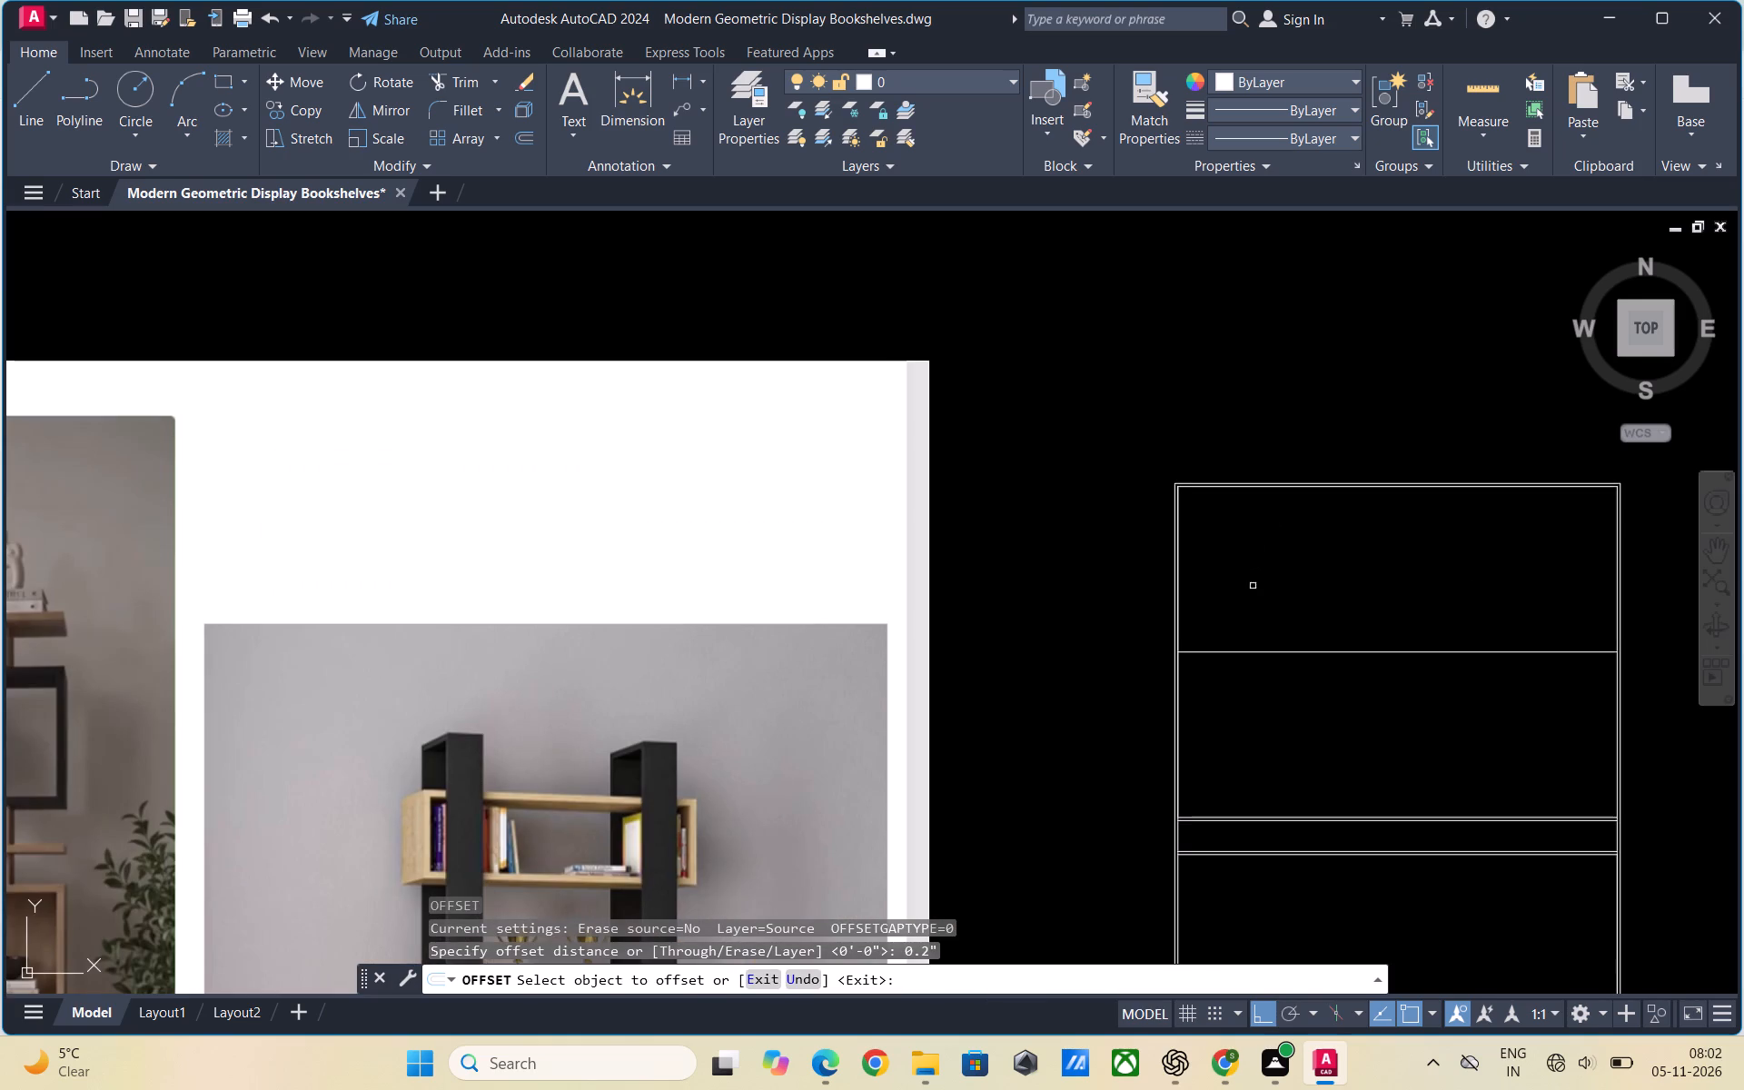
pyautogui.click(1256, 652)
pyautogui.click(1258, 619)
pyautogui.scroll(3, 1246, 653)
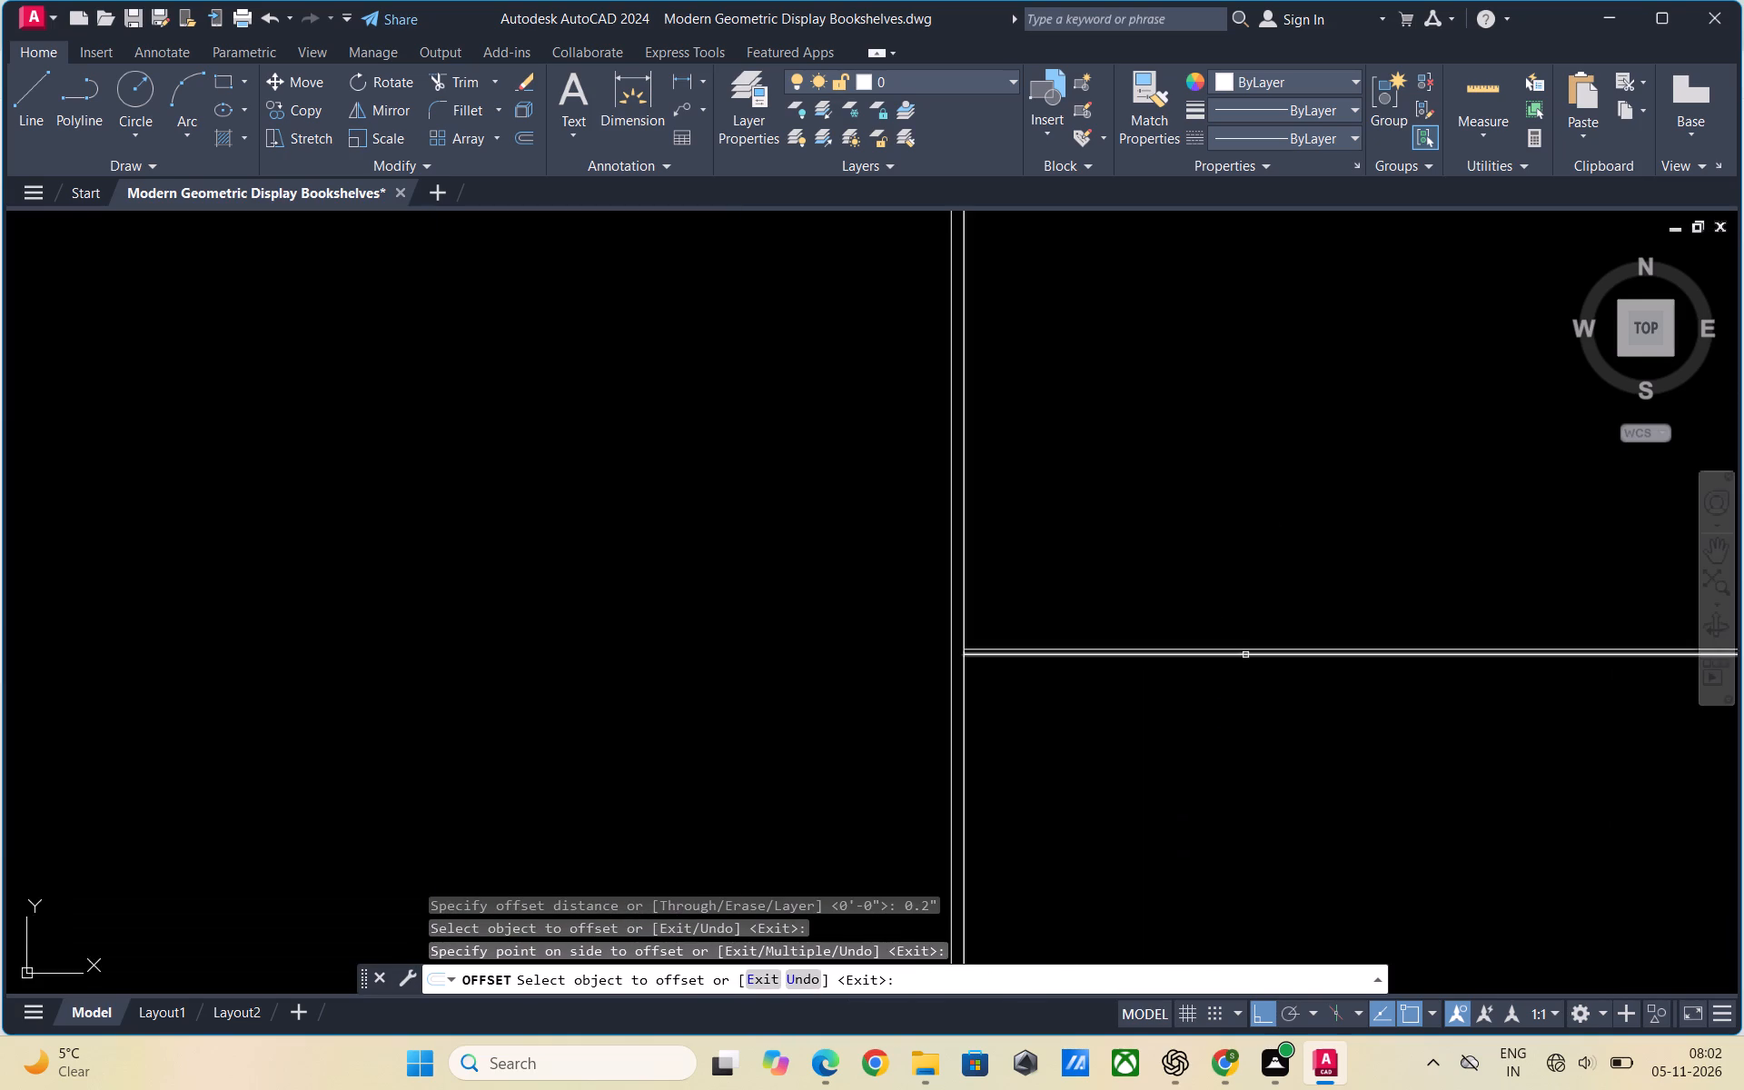
pyautogui.scroll(1, 1245, 655)
pyautogui.click(1208, 656)
pyautogui.click(1214, 694)
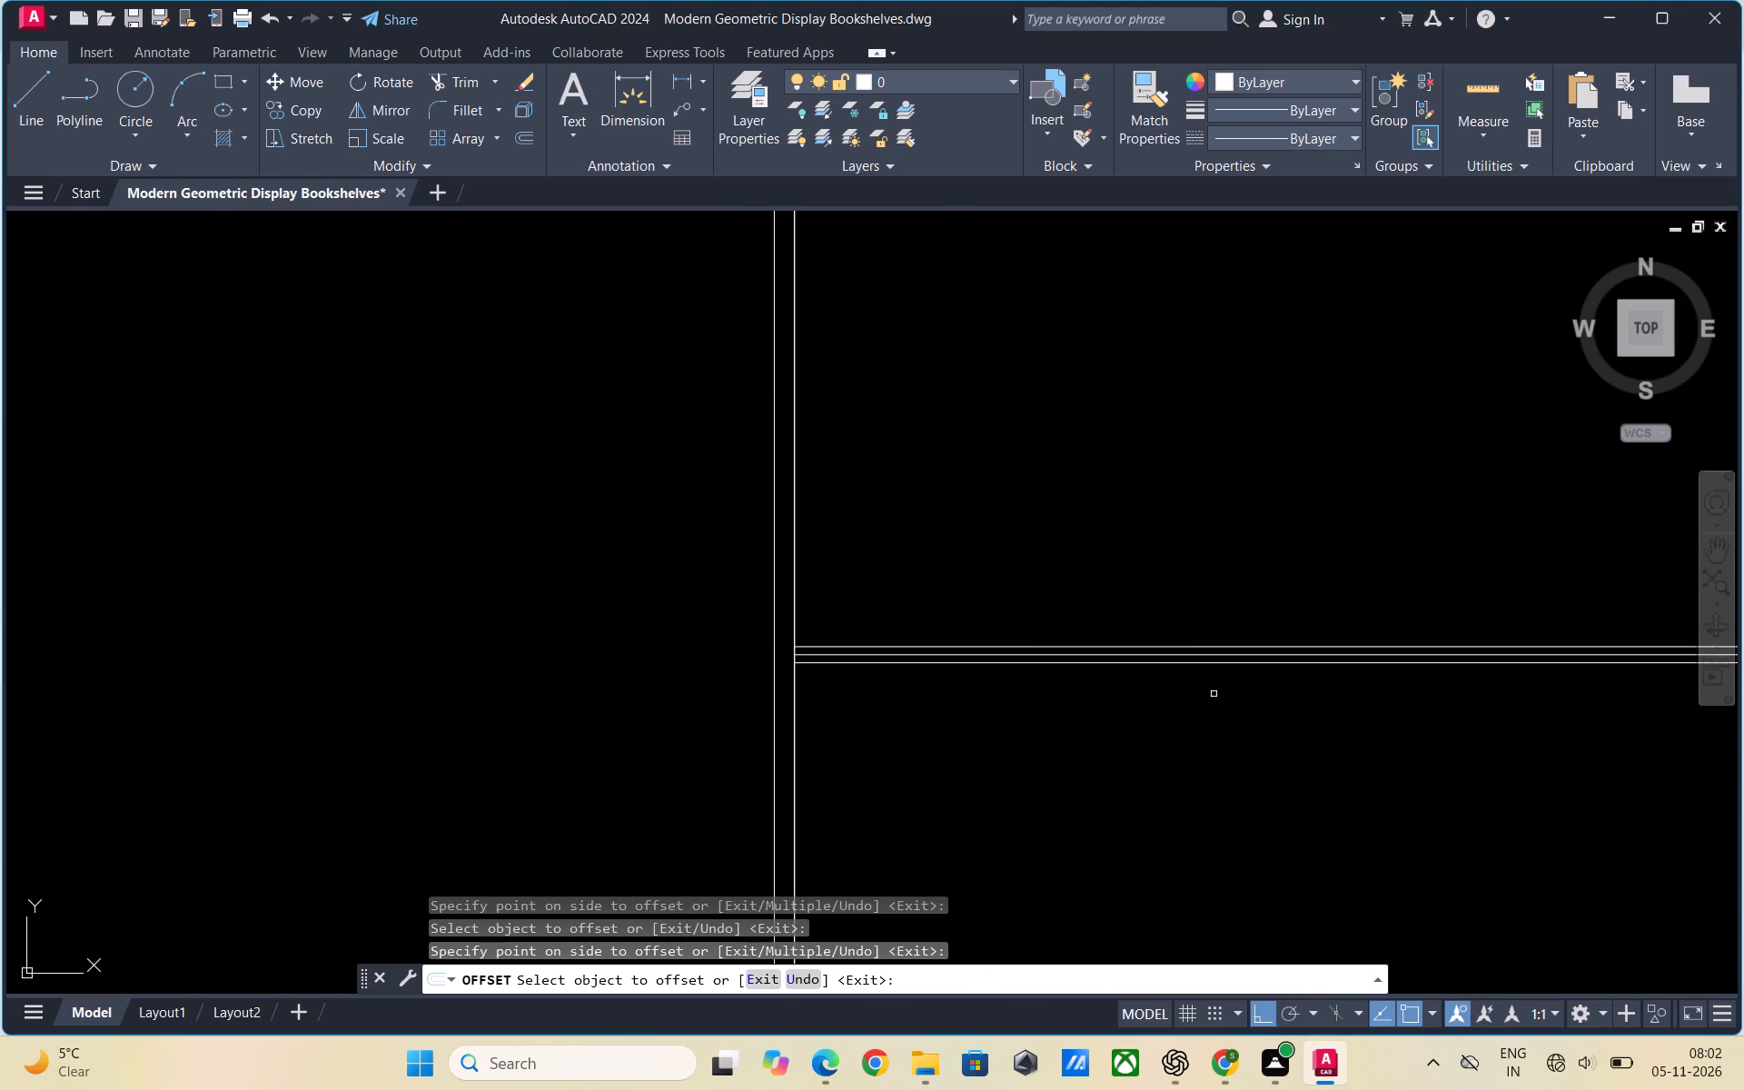
pyautogui.press('Escape')
# Delete the middle line of the upper section's centre shelf, keeping the two offset lines as the board edges.
pyautogui.scroll(2, 1132, 639)
pyautogui.click(1047, 679)
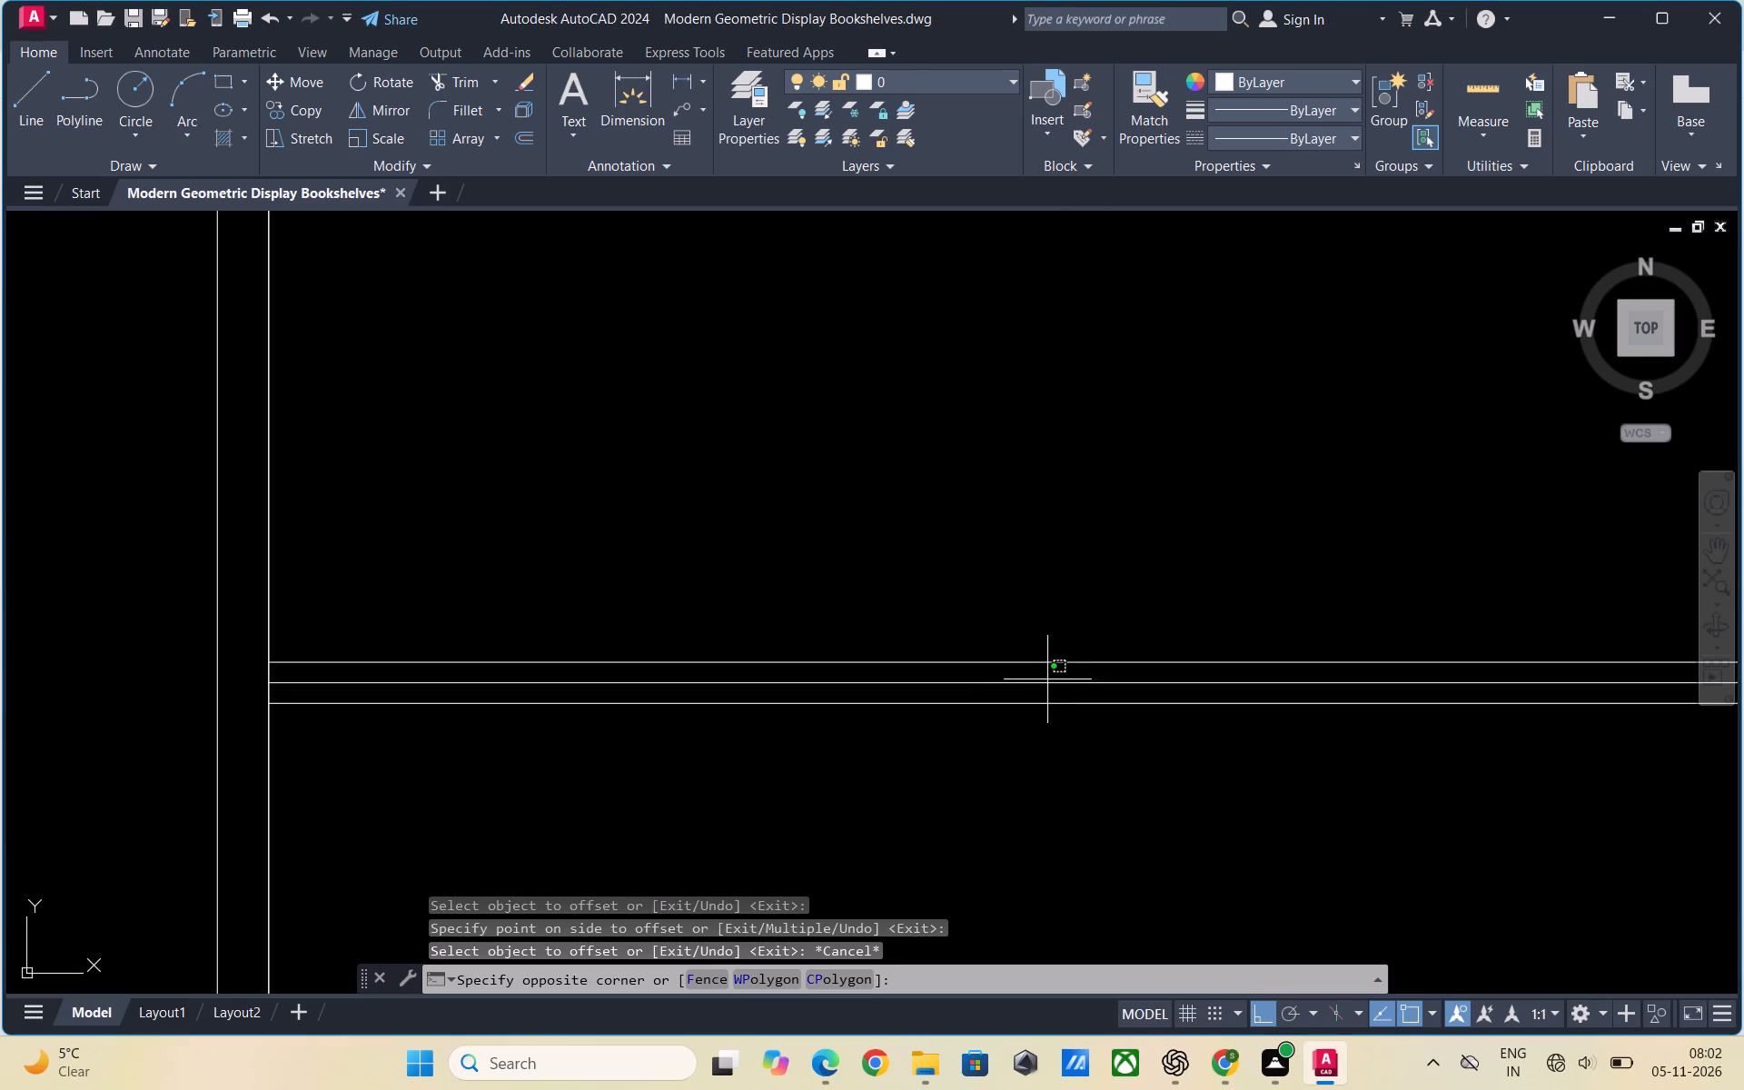
pyautogui.press('Delete')
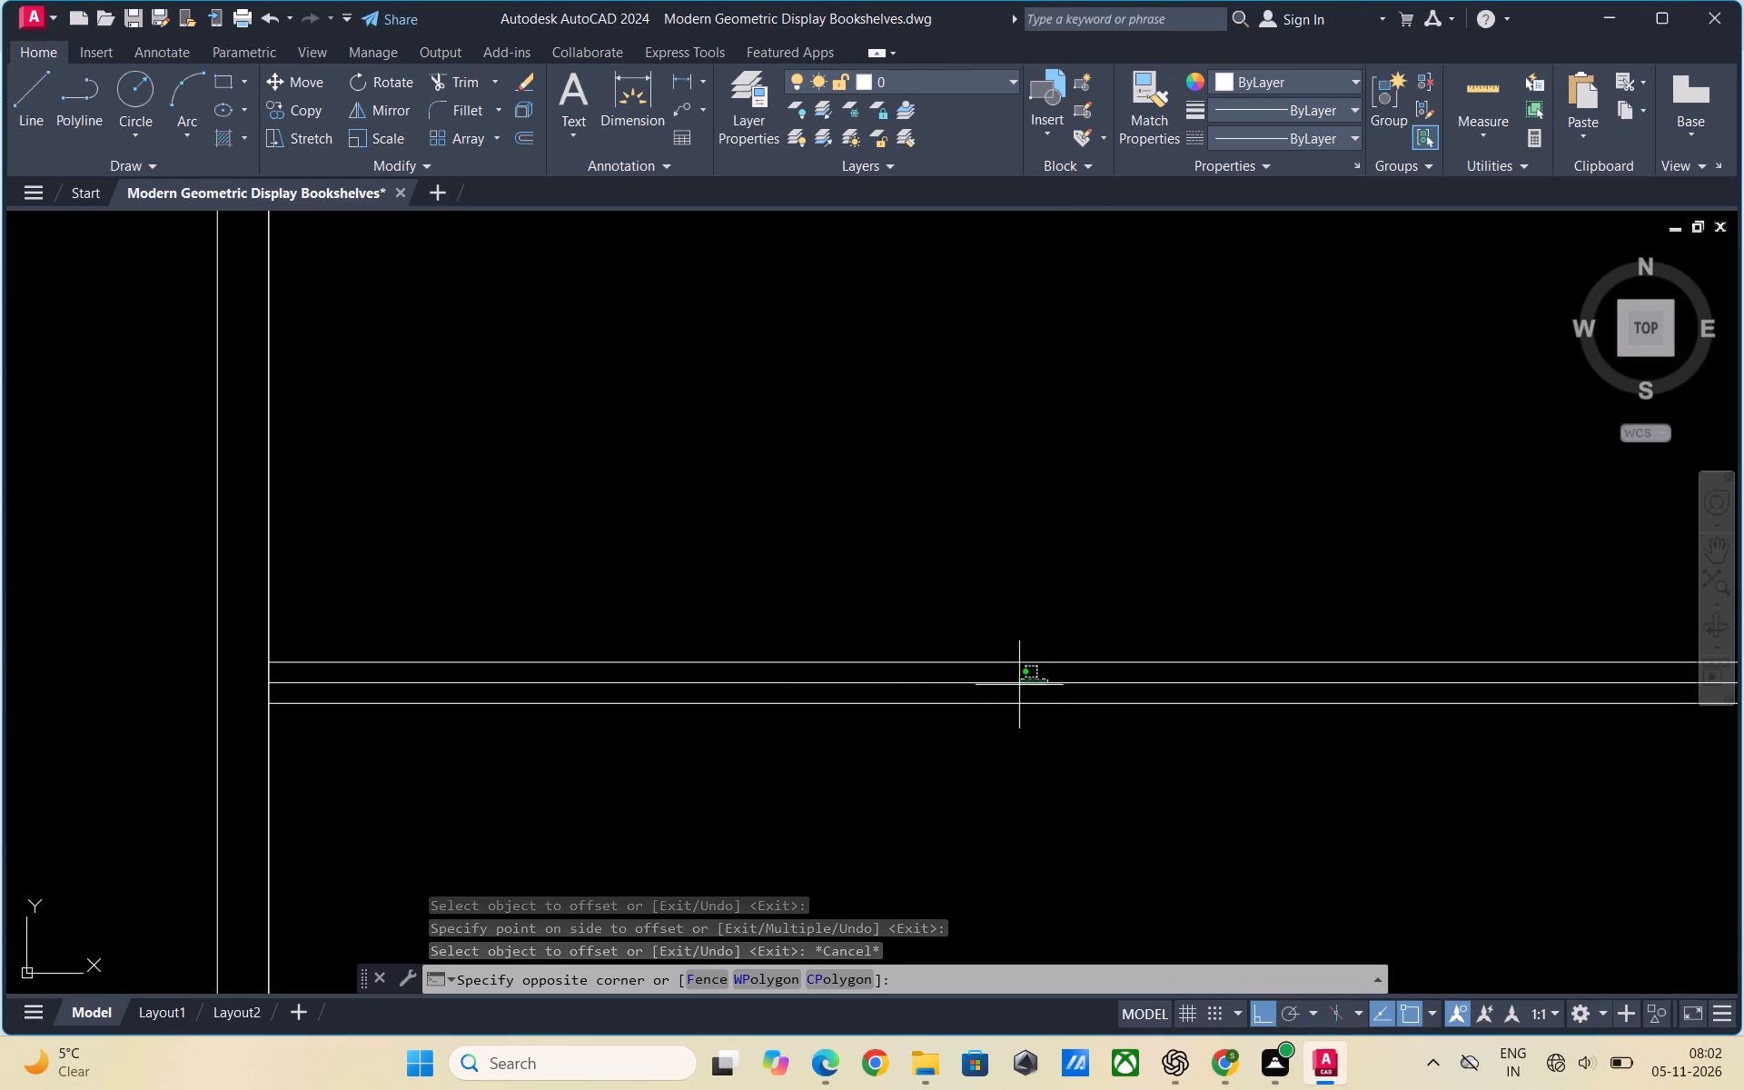
pyautogui.press('Escape')
pyautogui.press('Escape')
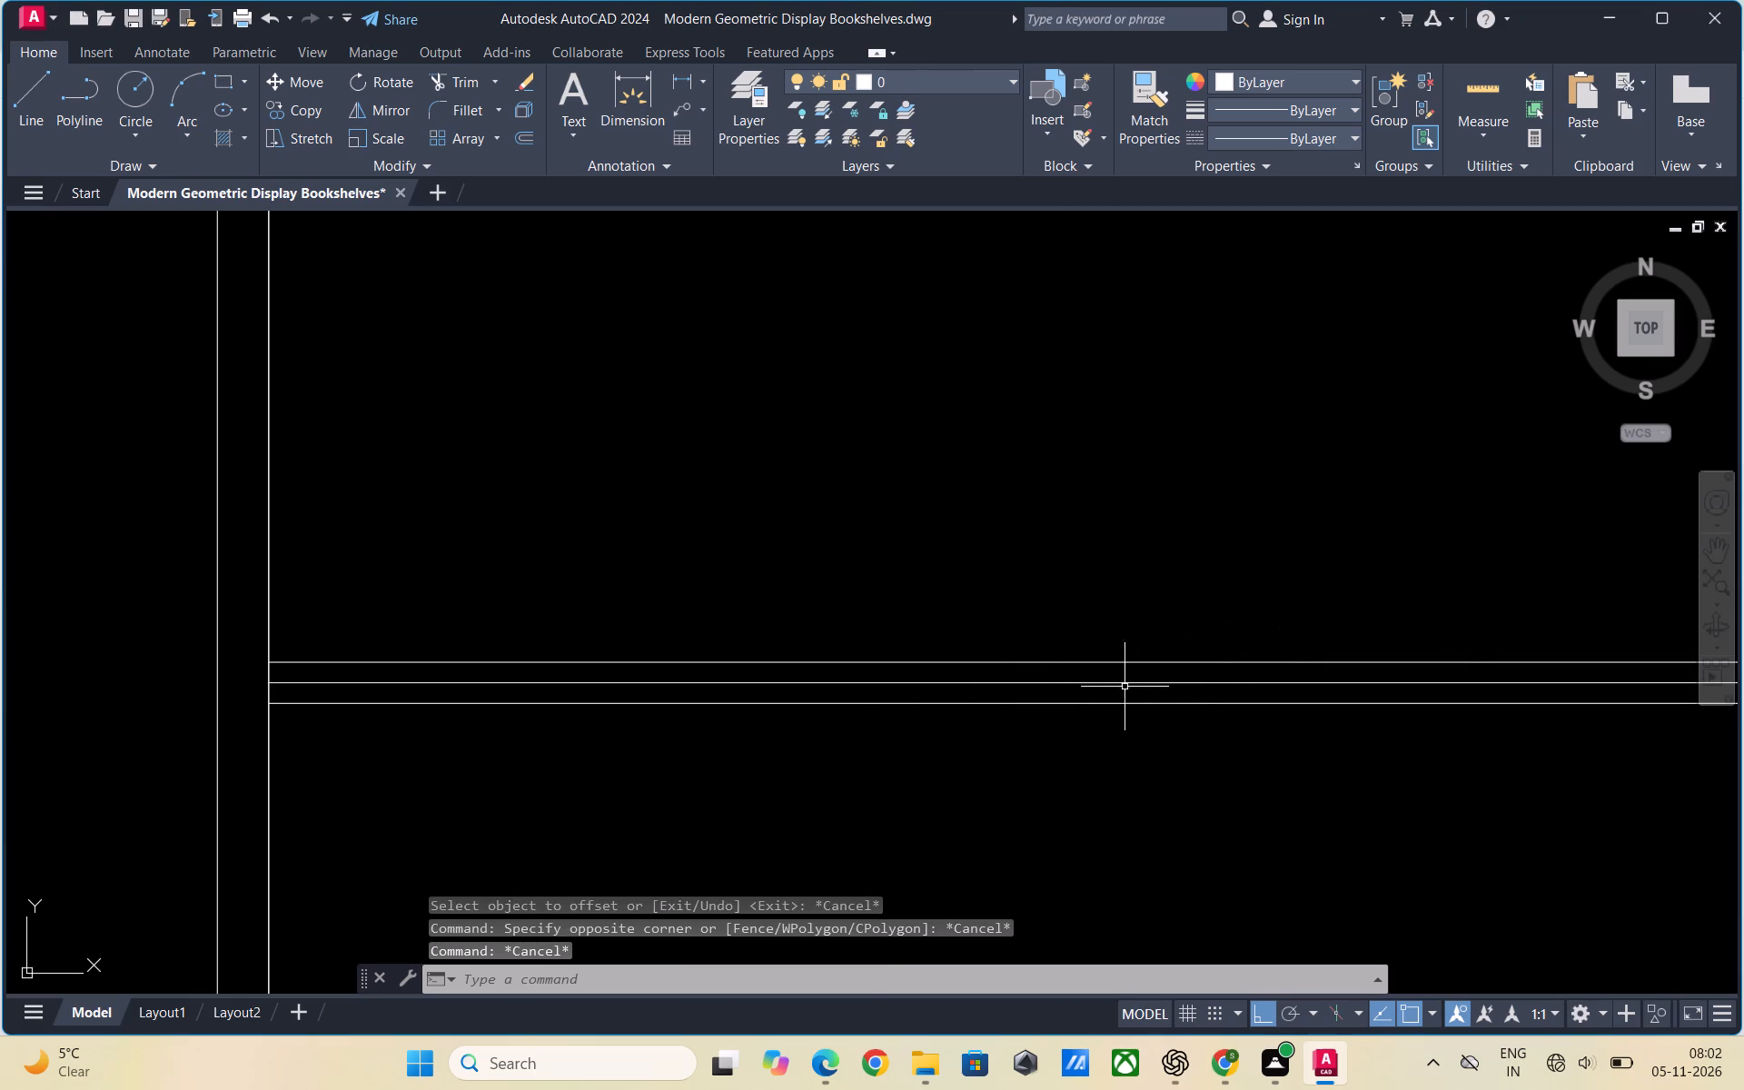
pyautogui.click(1099, 682)
pyautogui.press('Delete')
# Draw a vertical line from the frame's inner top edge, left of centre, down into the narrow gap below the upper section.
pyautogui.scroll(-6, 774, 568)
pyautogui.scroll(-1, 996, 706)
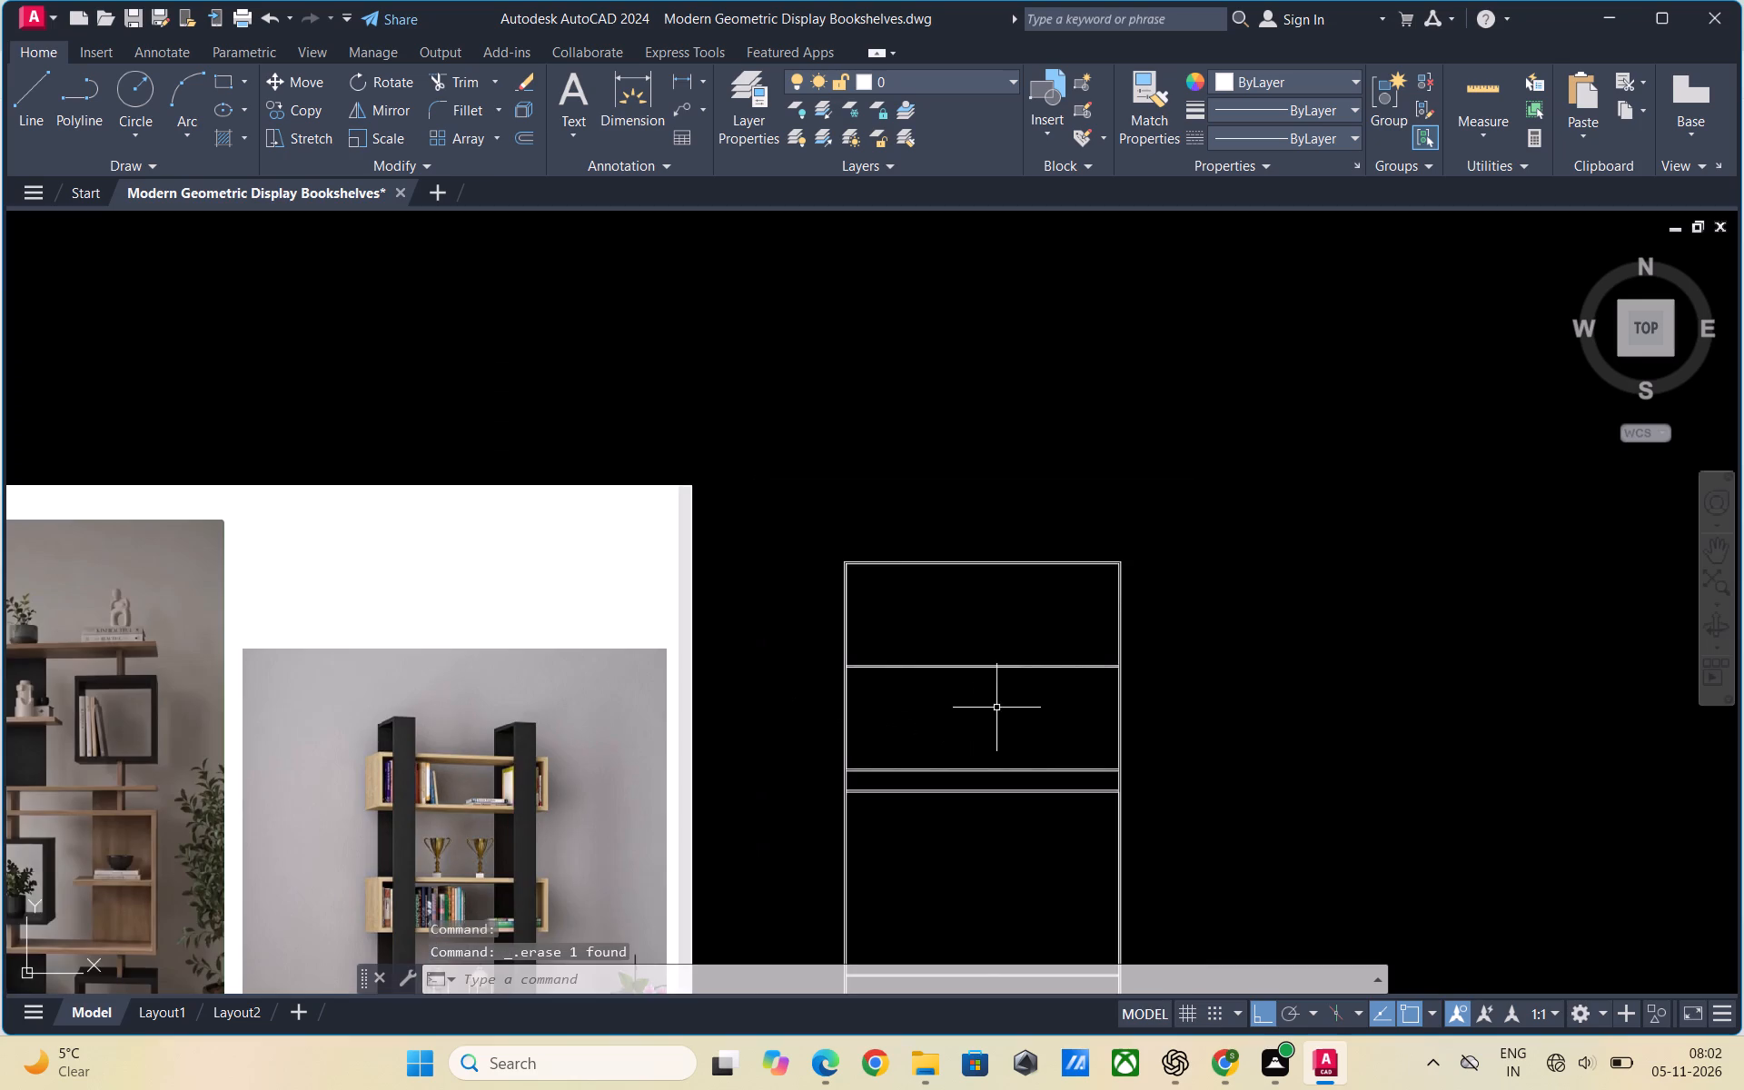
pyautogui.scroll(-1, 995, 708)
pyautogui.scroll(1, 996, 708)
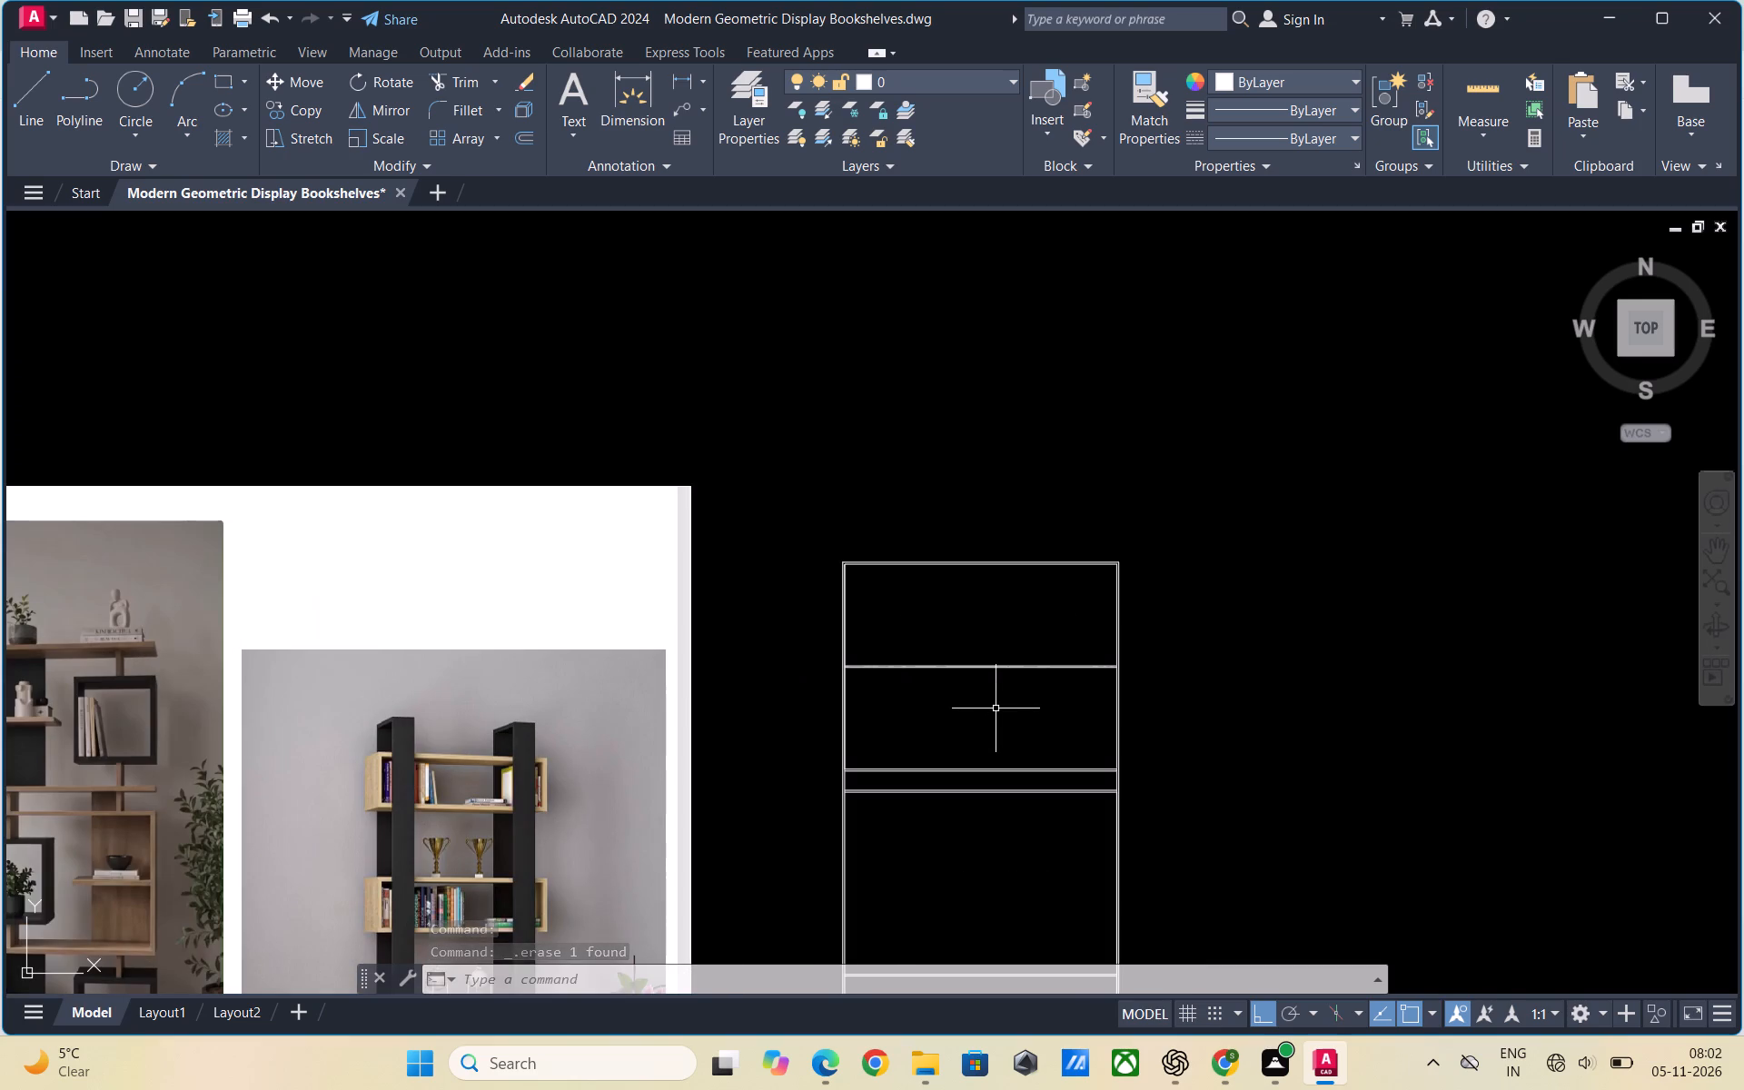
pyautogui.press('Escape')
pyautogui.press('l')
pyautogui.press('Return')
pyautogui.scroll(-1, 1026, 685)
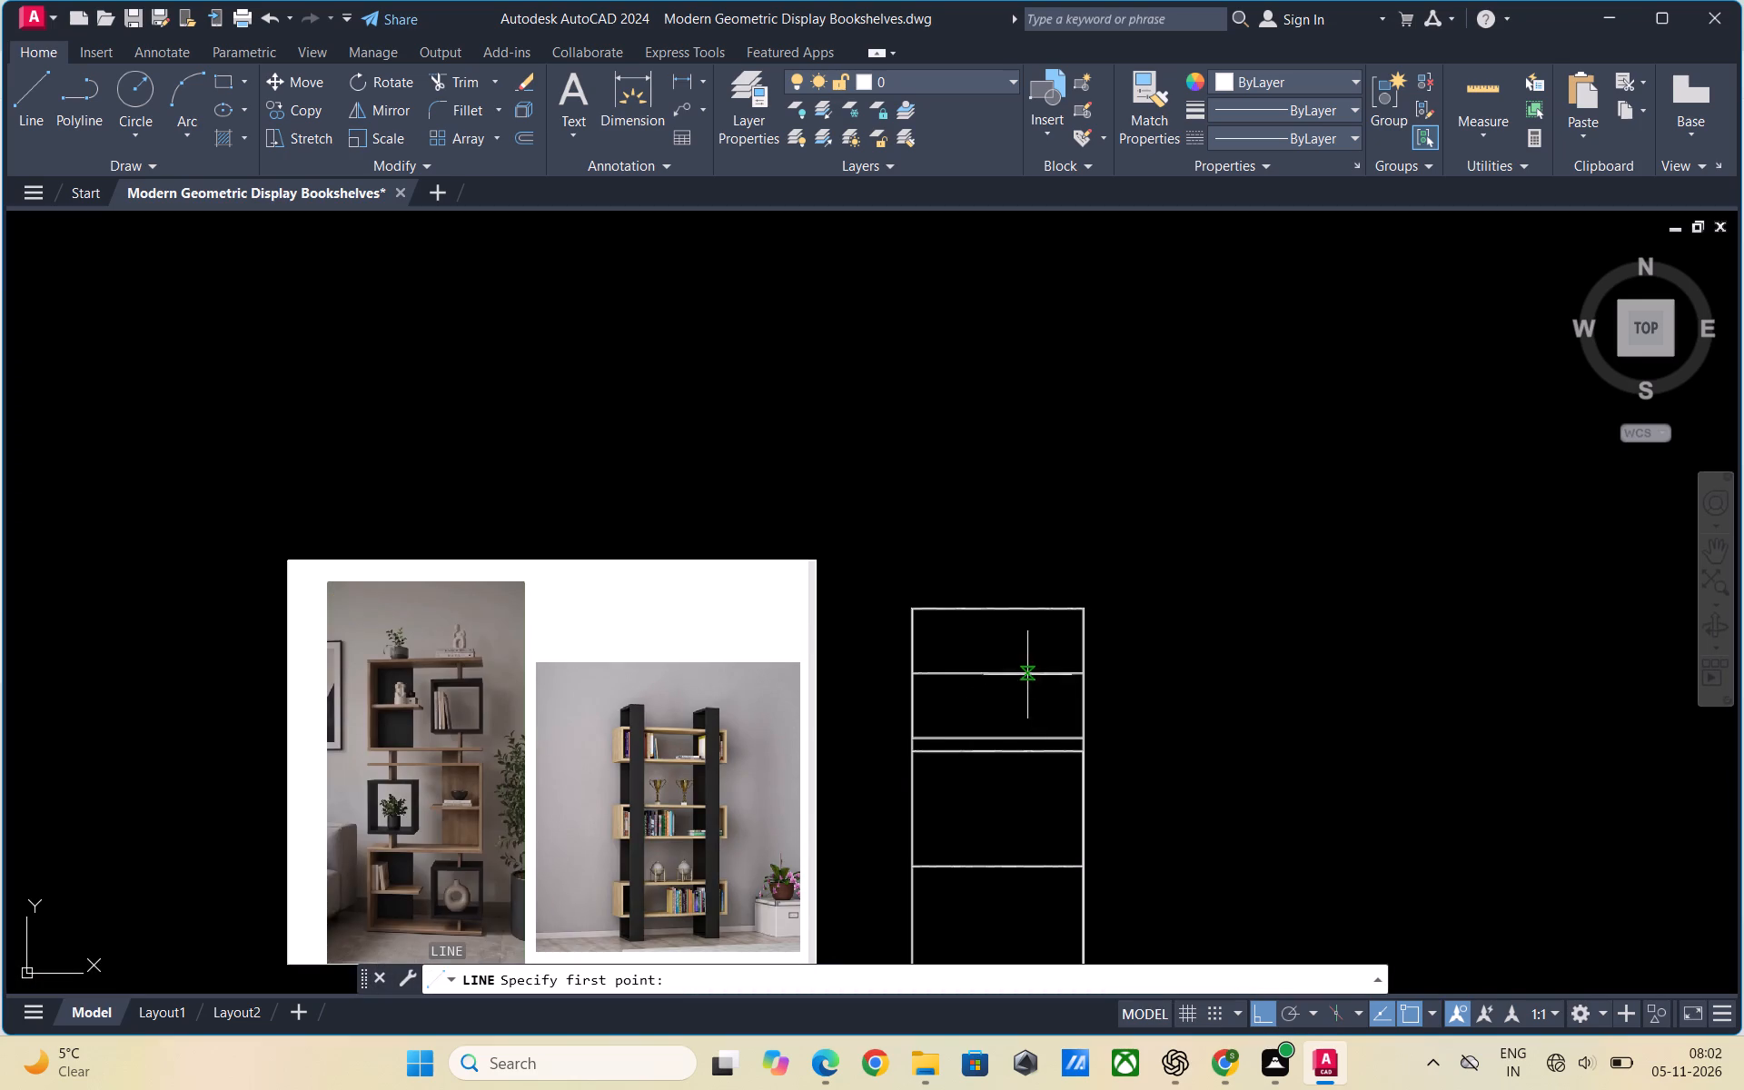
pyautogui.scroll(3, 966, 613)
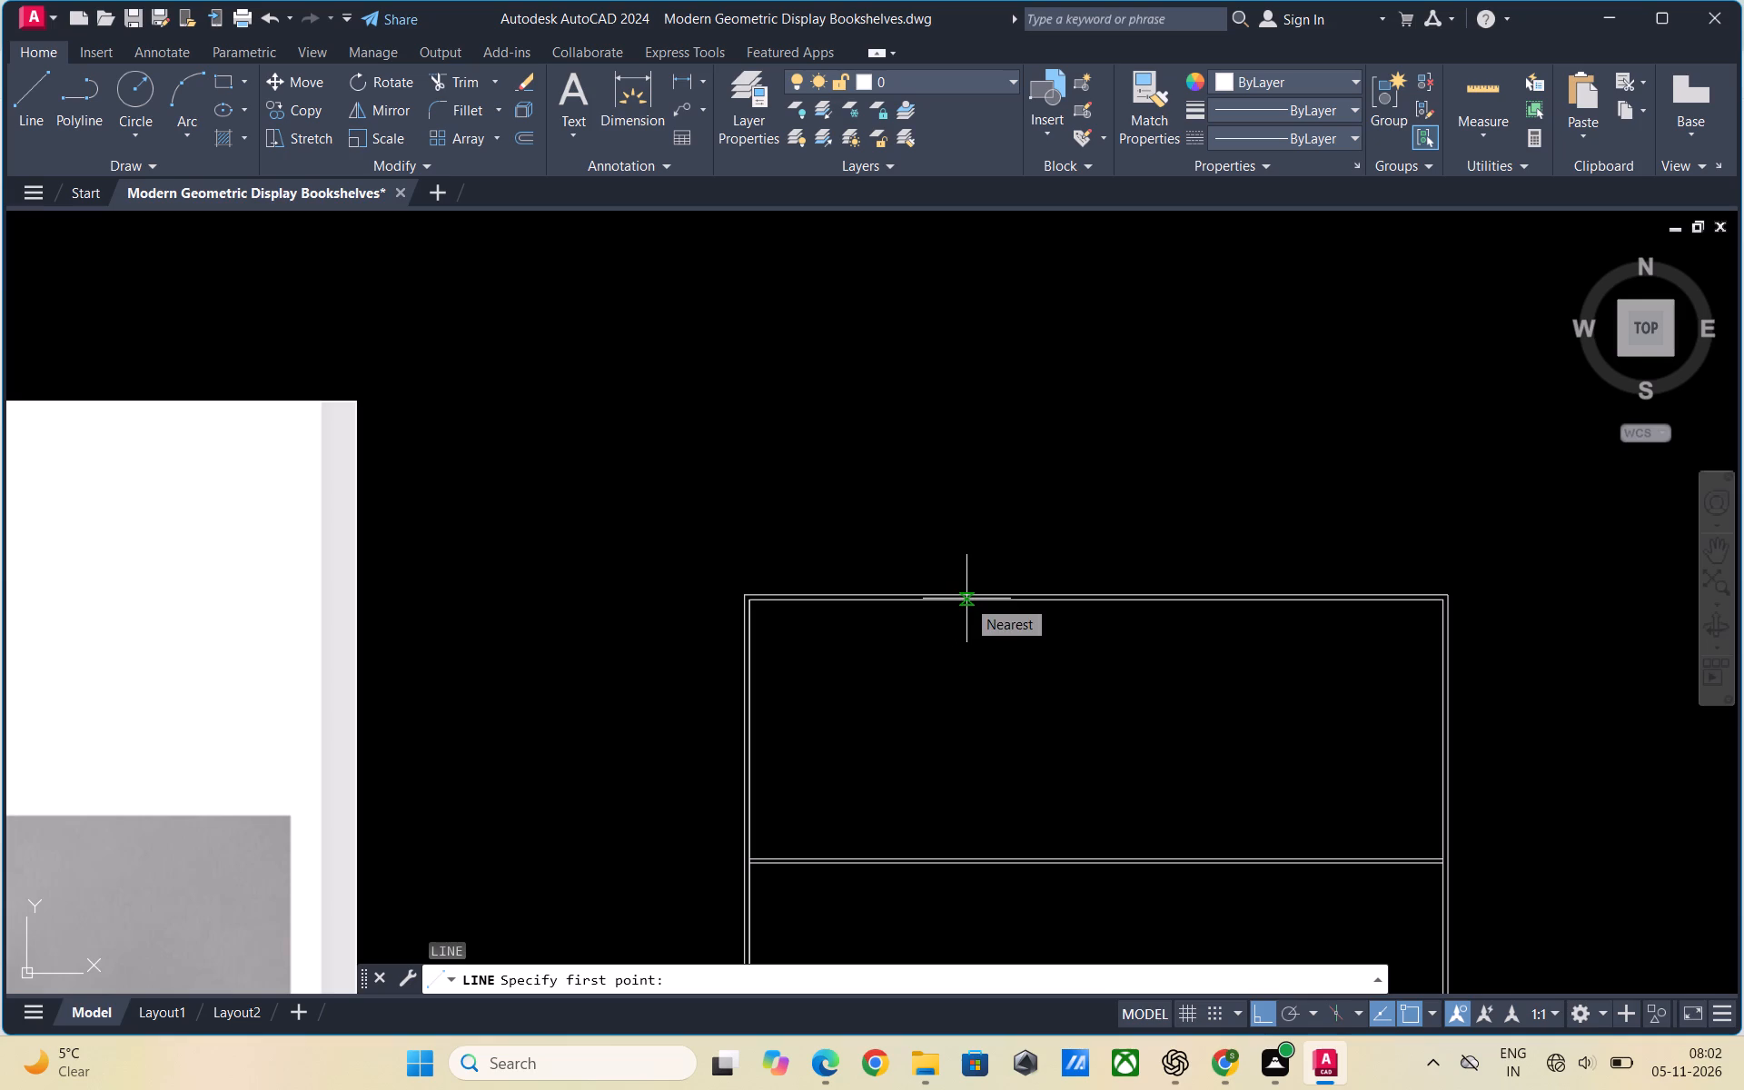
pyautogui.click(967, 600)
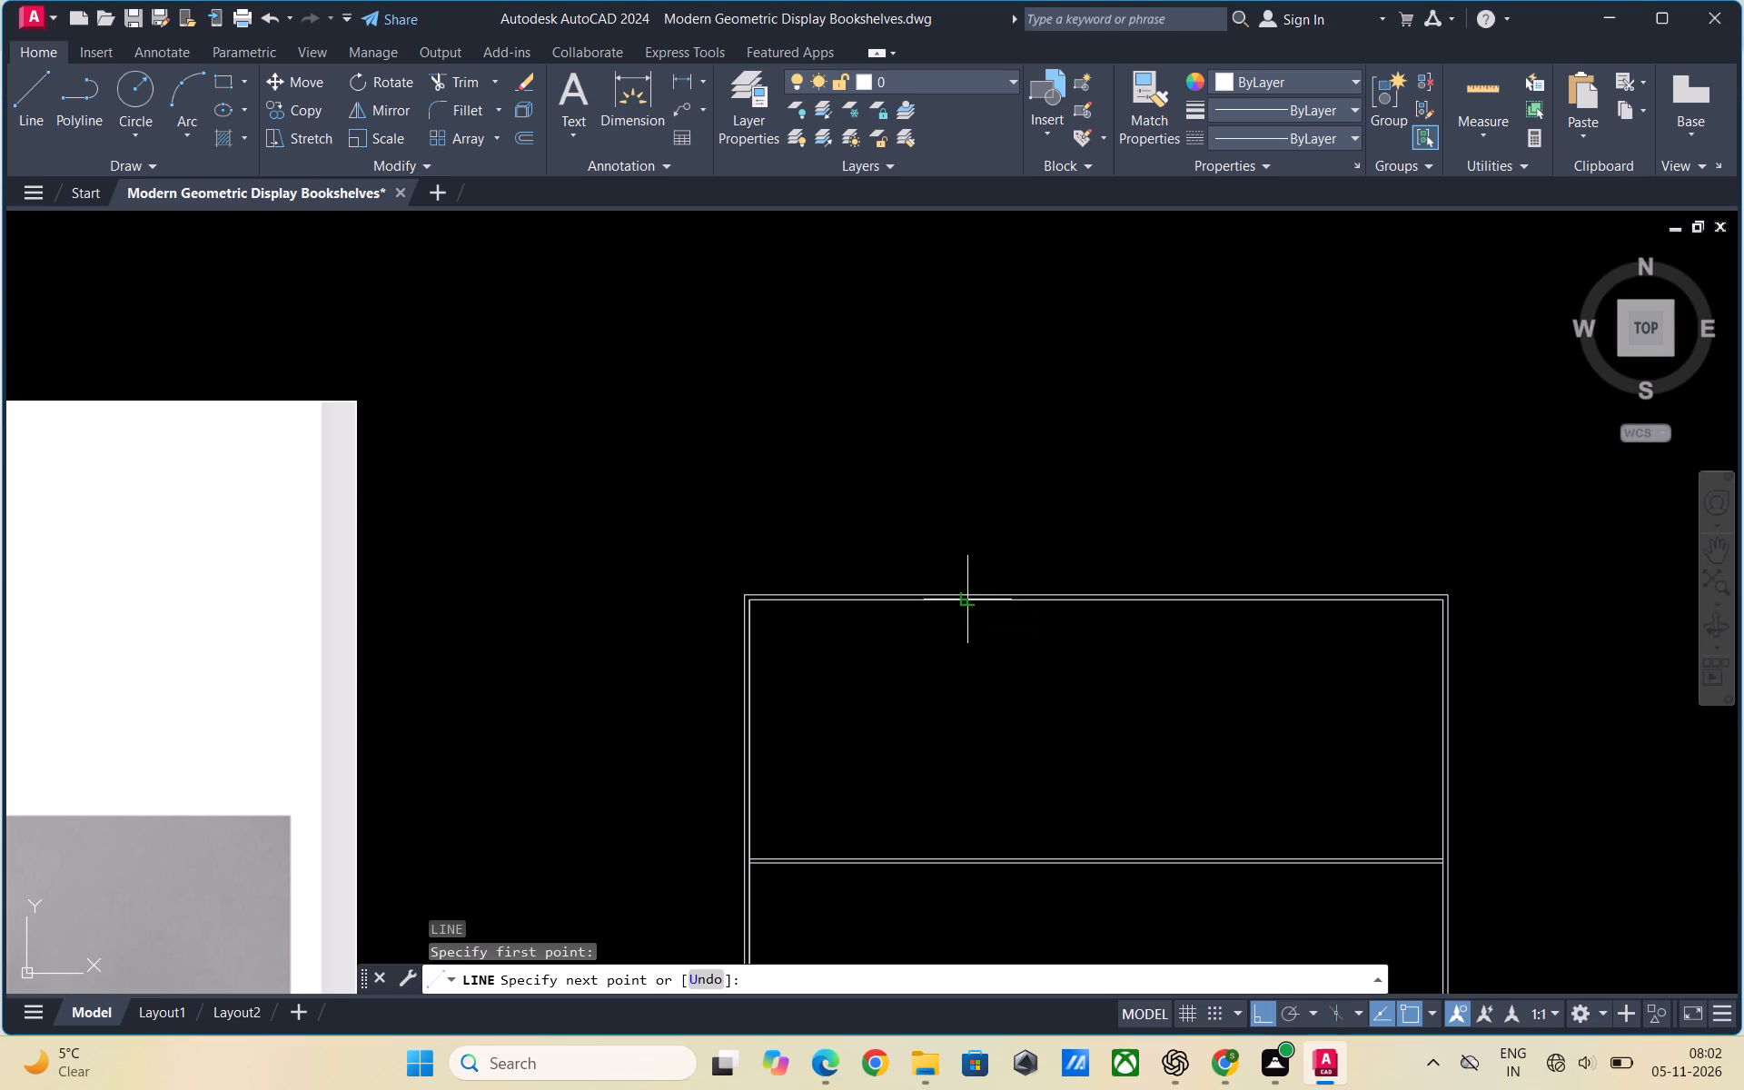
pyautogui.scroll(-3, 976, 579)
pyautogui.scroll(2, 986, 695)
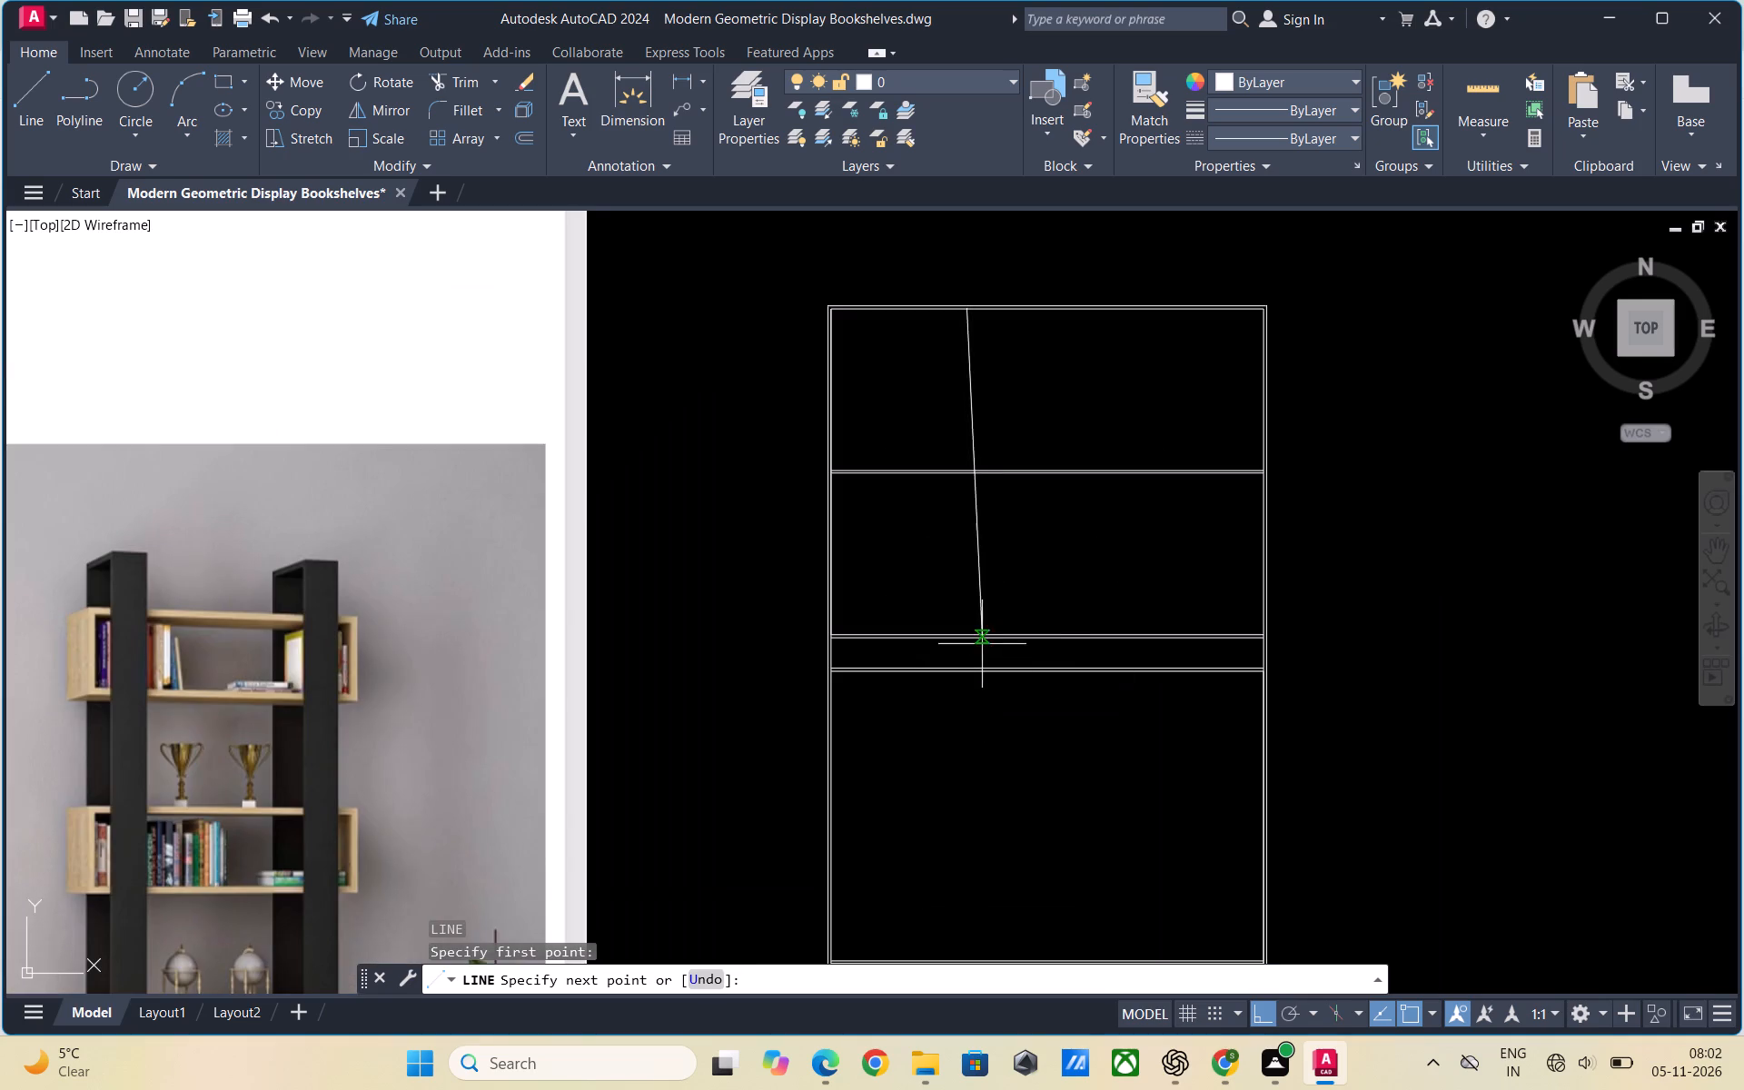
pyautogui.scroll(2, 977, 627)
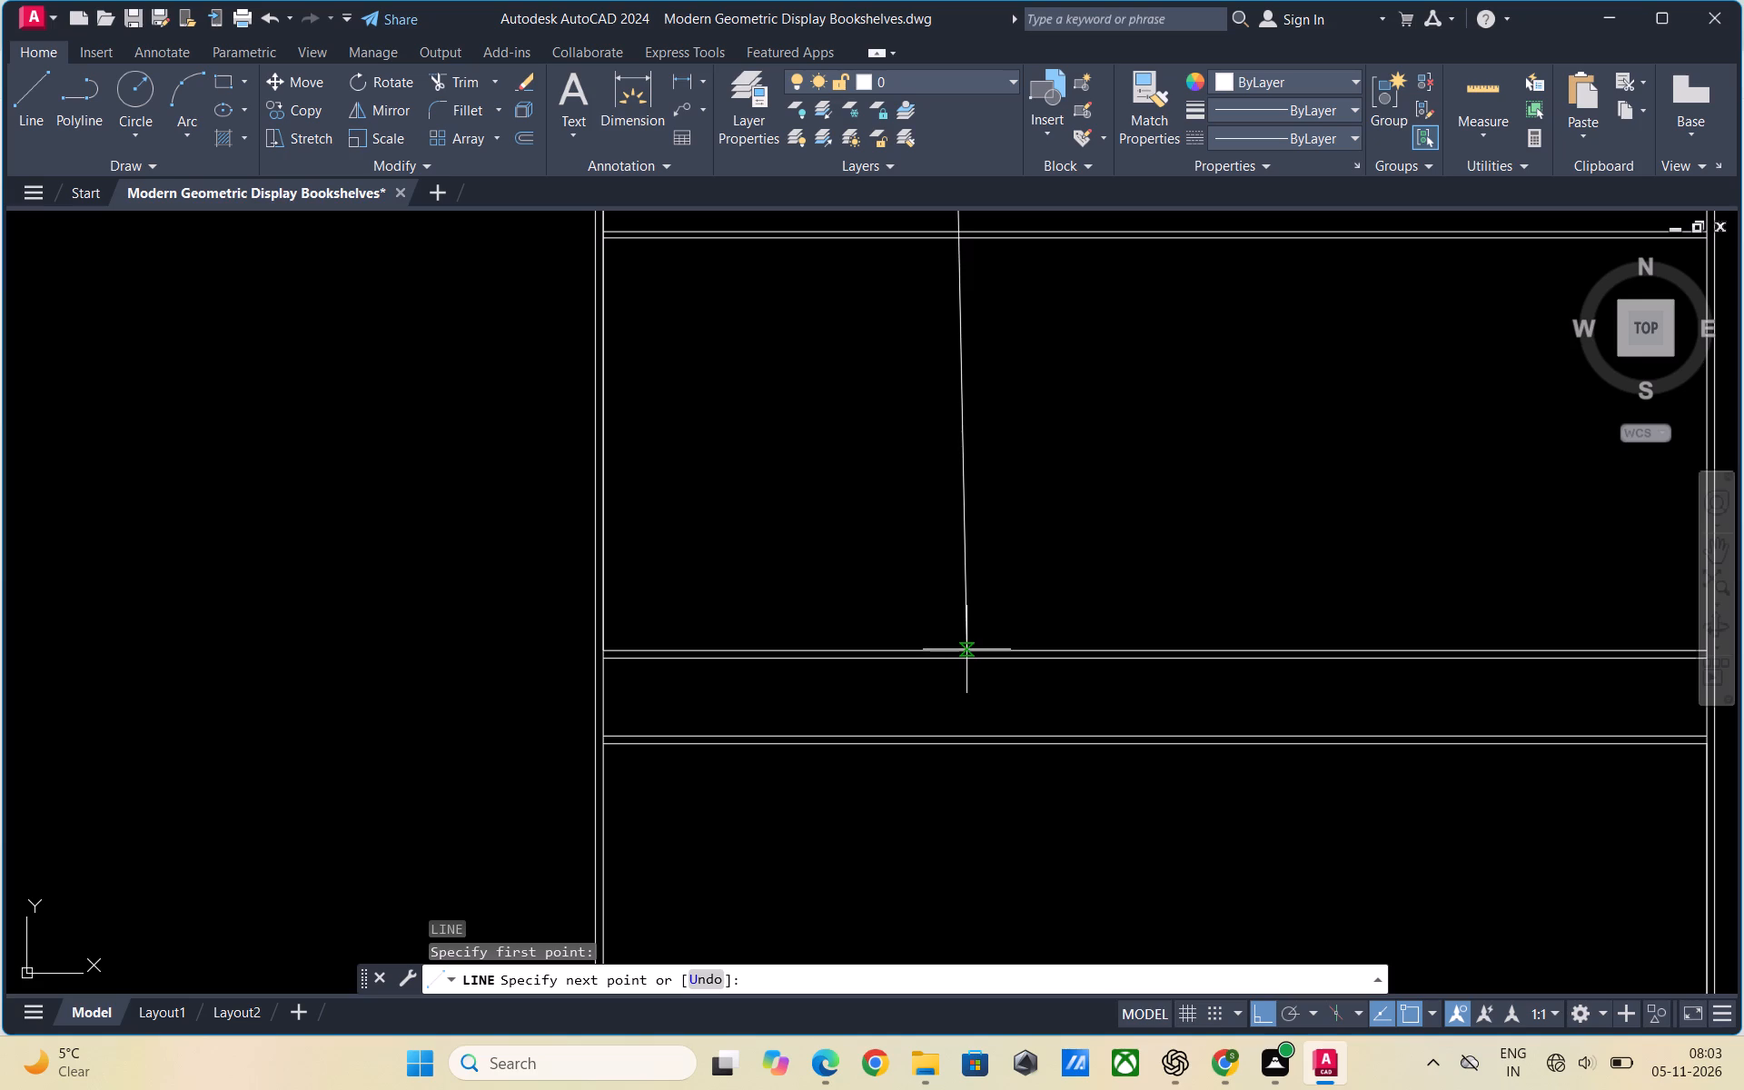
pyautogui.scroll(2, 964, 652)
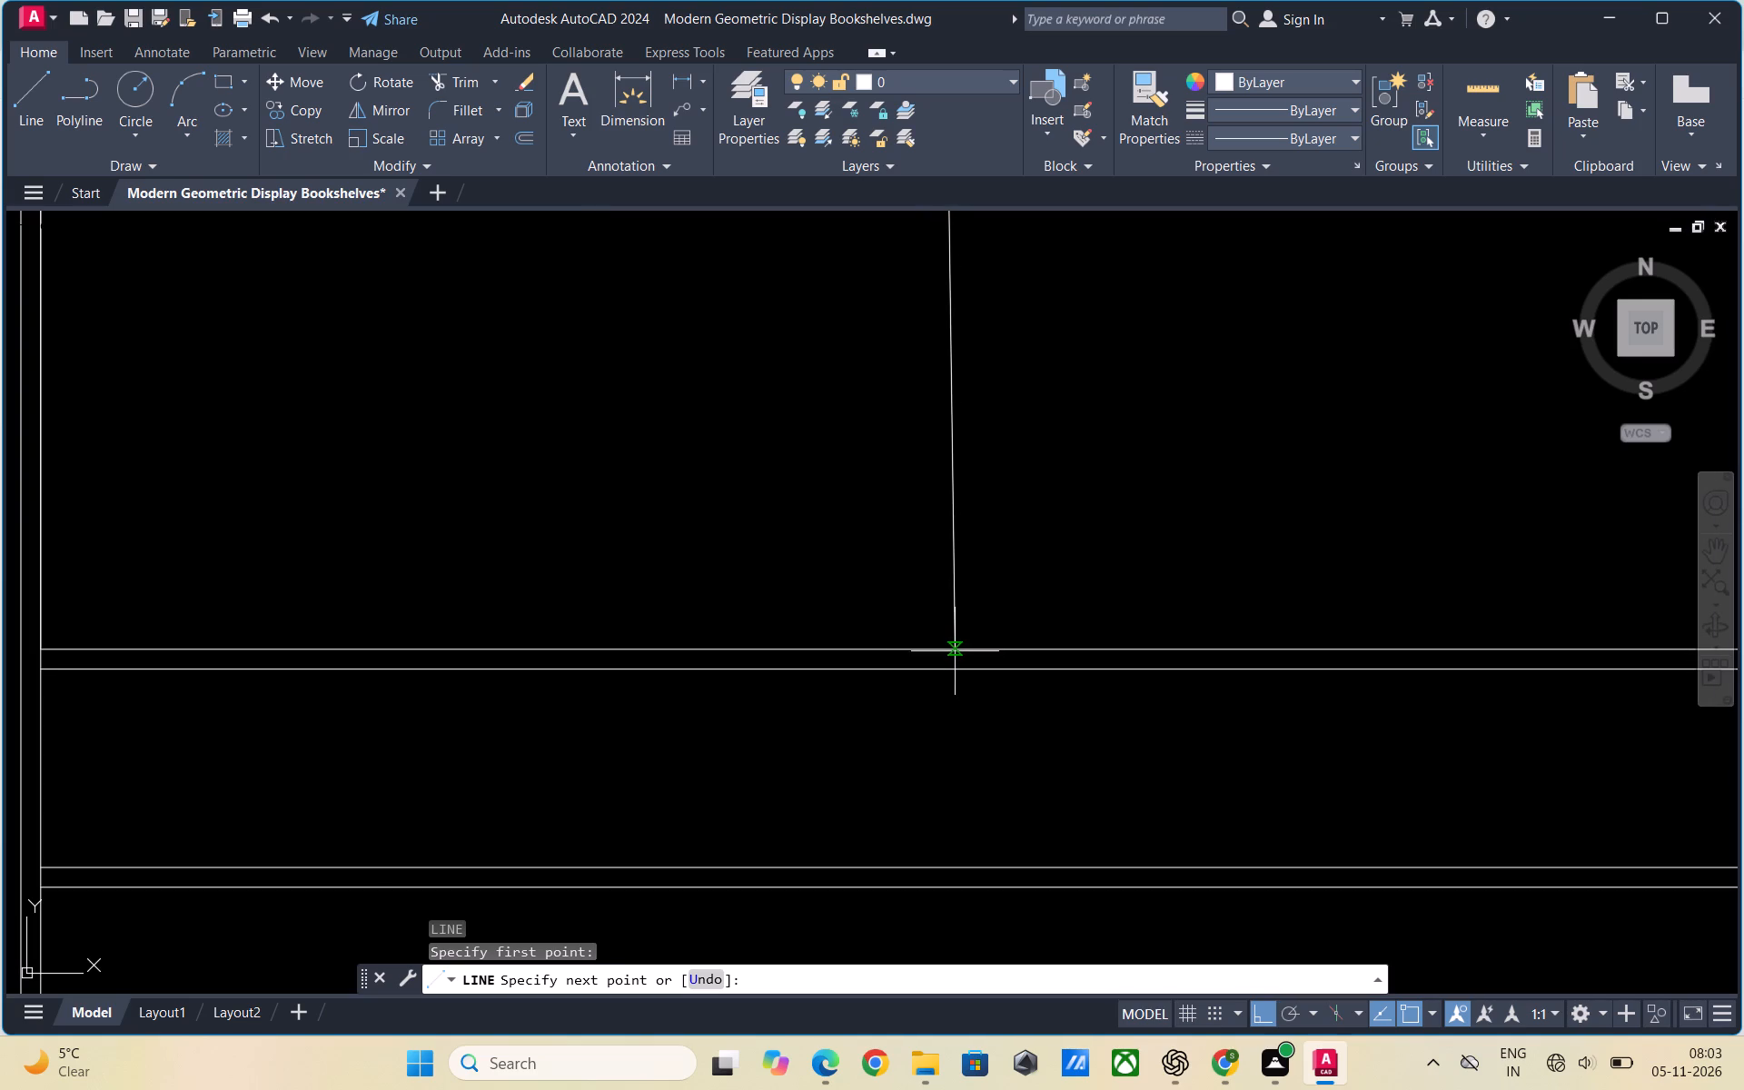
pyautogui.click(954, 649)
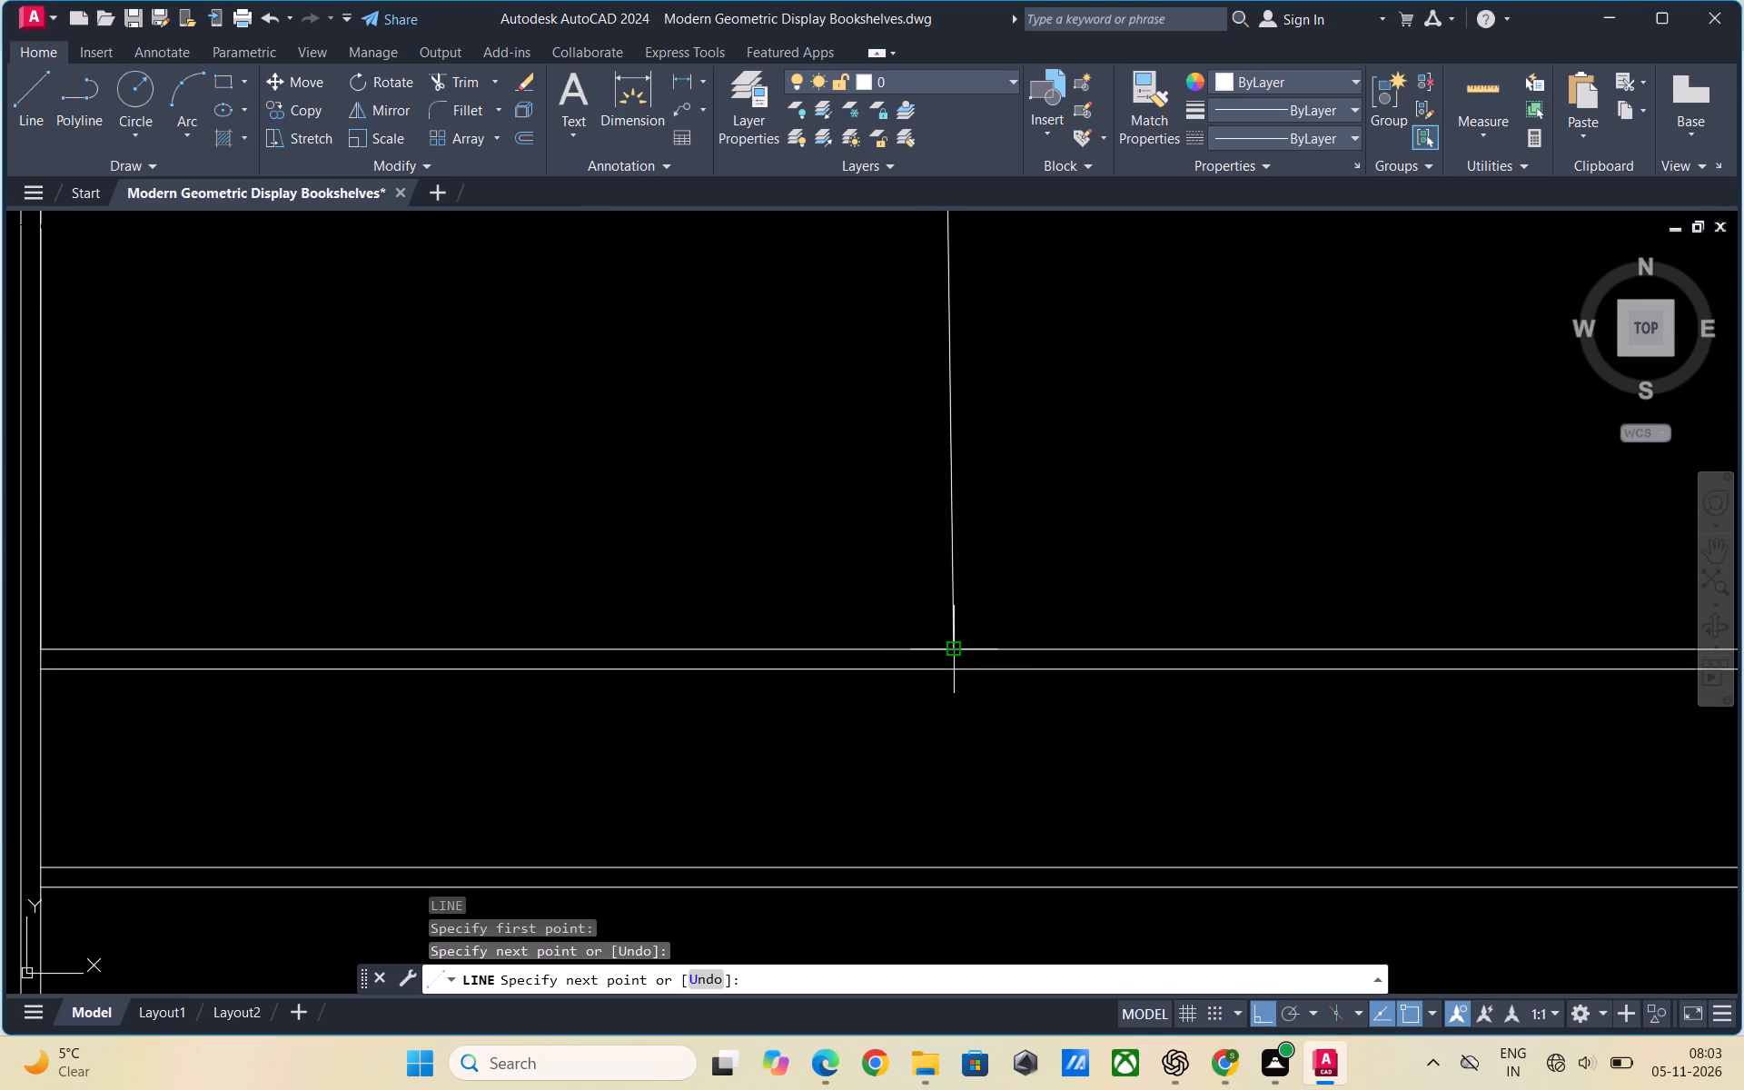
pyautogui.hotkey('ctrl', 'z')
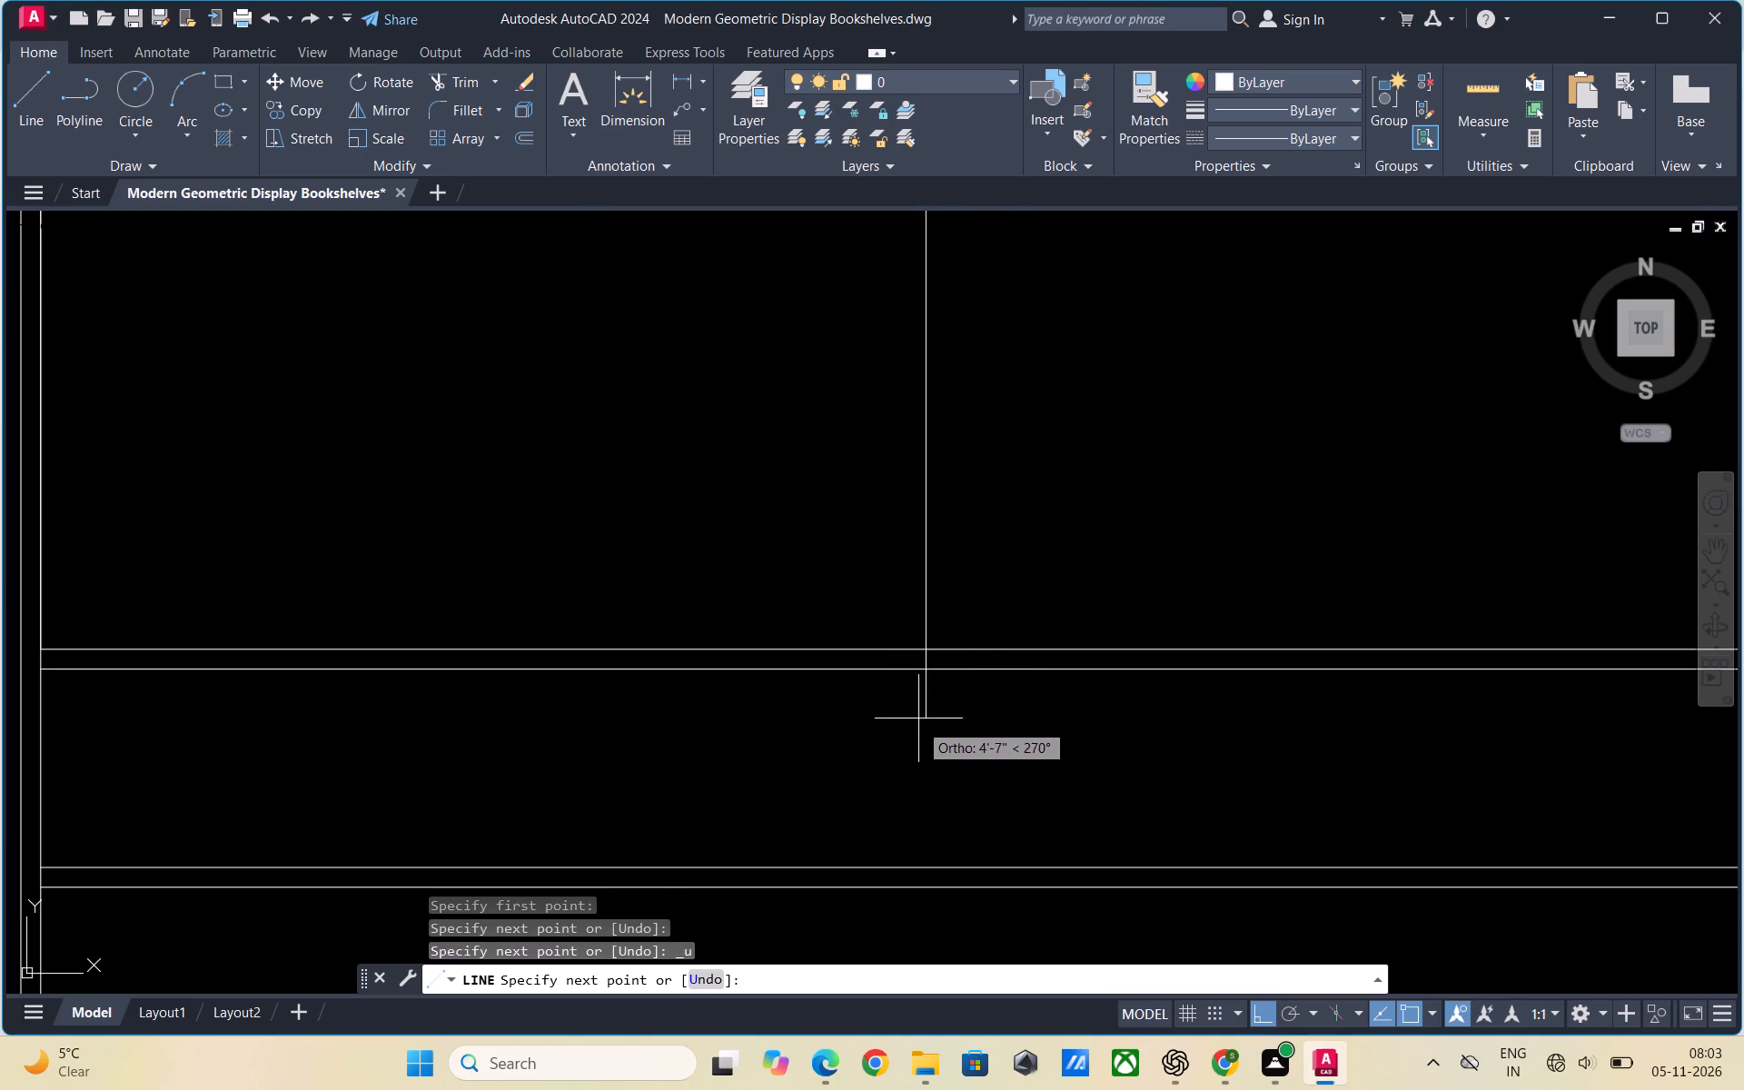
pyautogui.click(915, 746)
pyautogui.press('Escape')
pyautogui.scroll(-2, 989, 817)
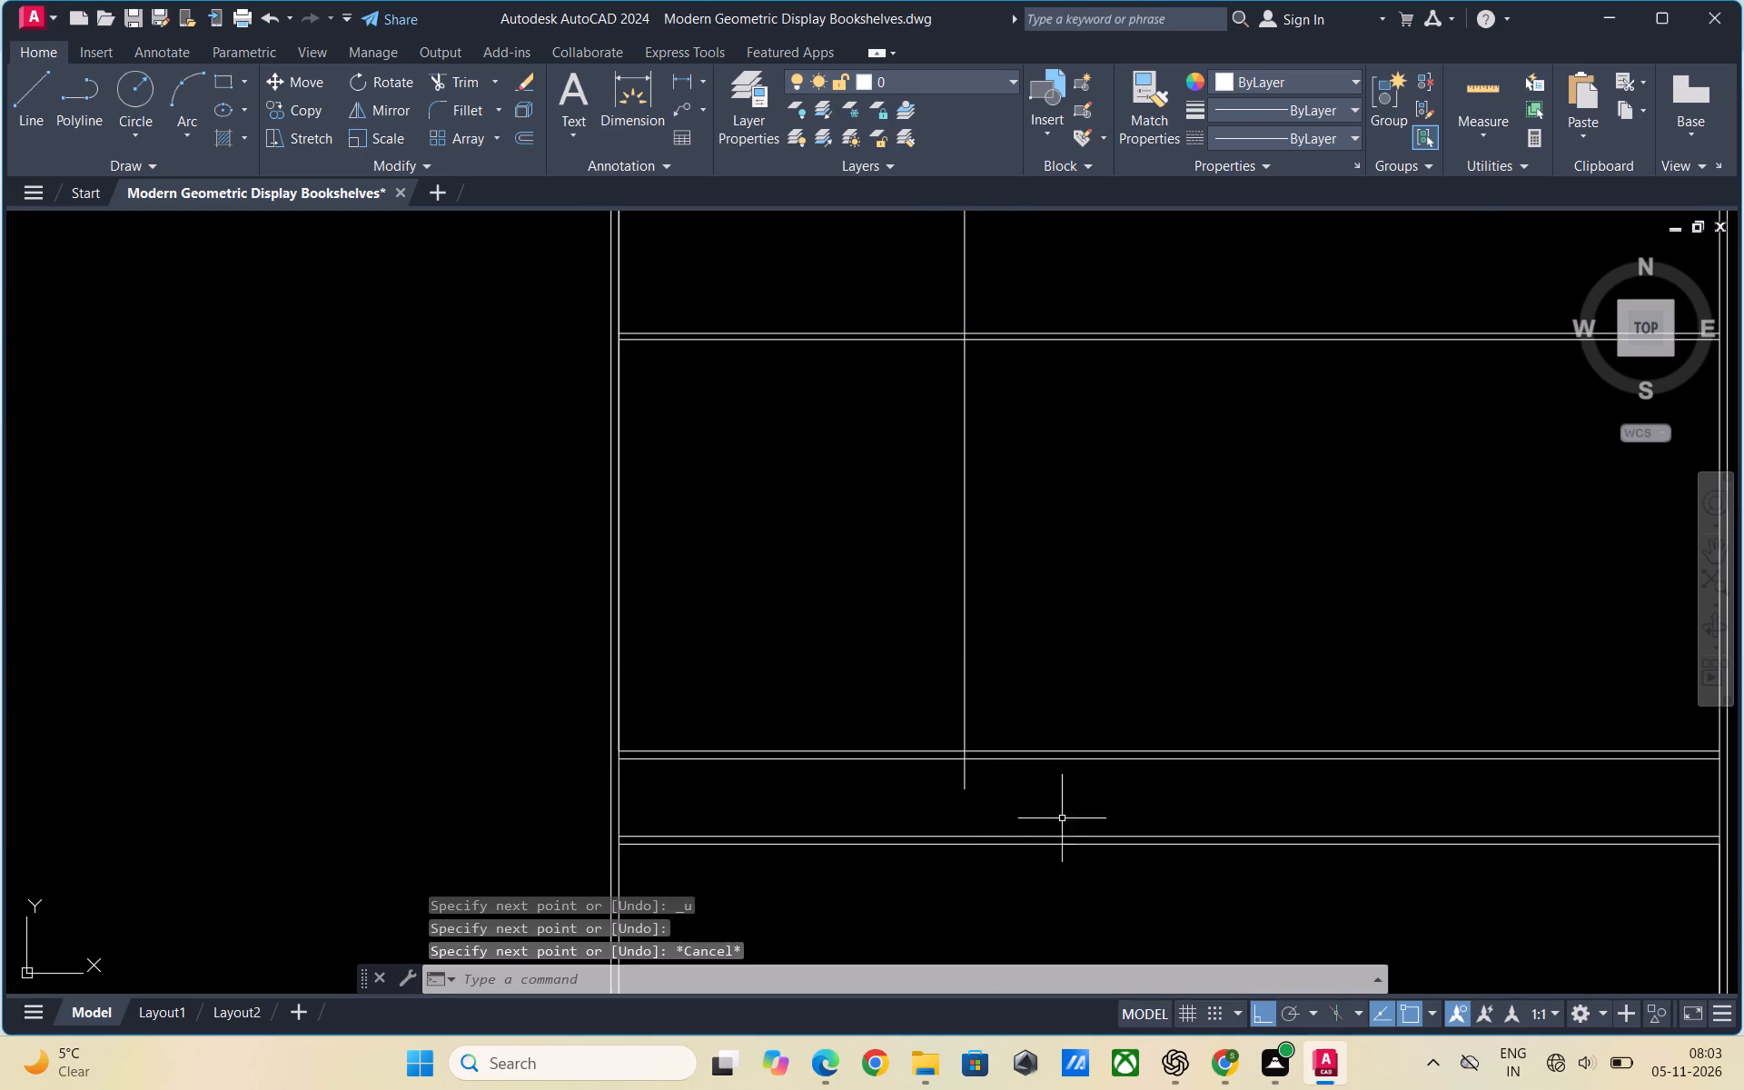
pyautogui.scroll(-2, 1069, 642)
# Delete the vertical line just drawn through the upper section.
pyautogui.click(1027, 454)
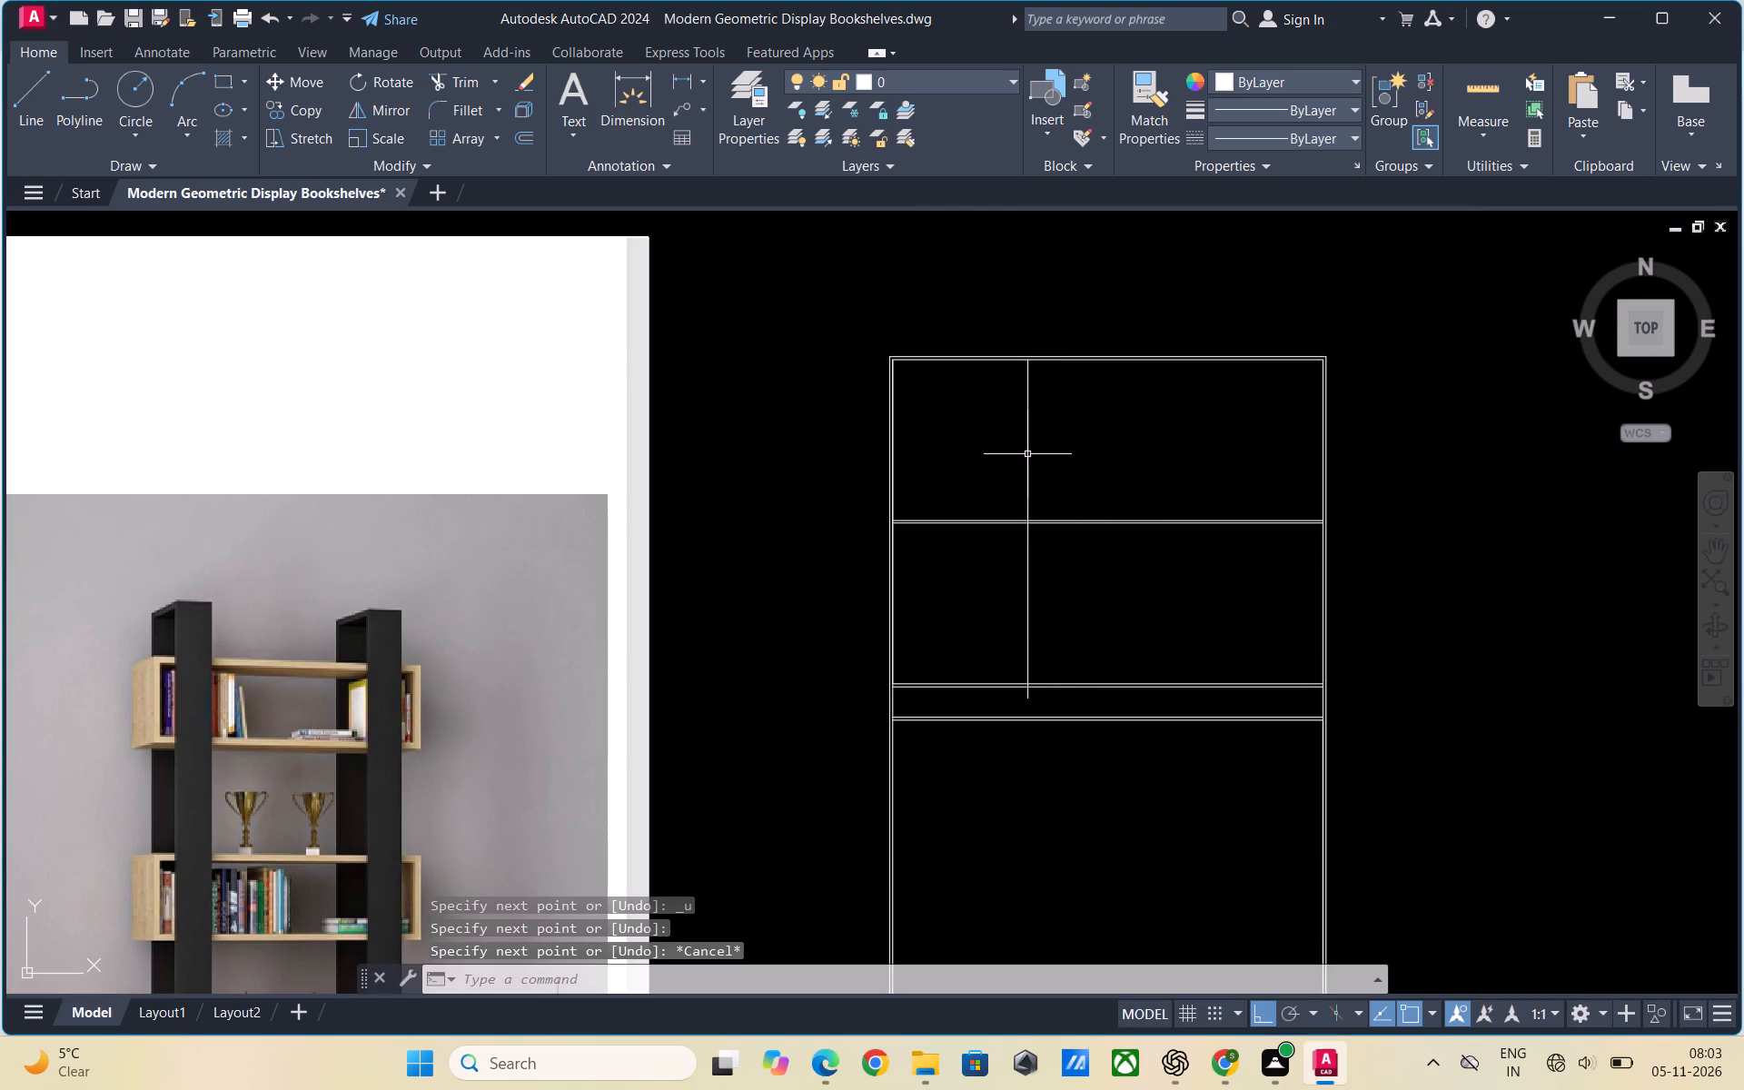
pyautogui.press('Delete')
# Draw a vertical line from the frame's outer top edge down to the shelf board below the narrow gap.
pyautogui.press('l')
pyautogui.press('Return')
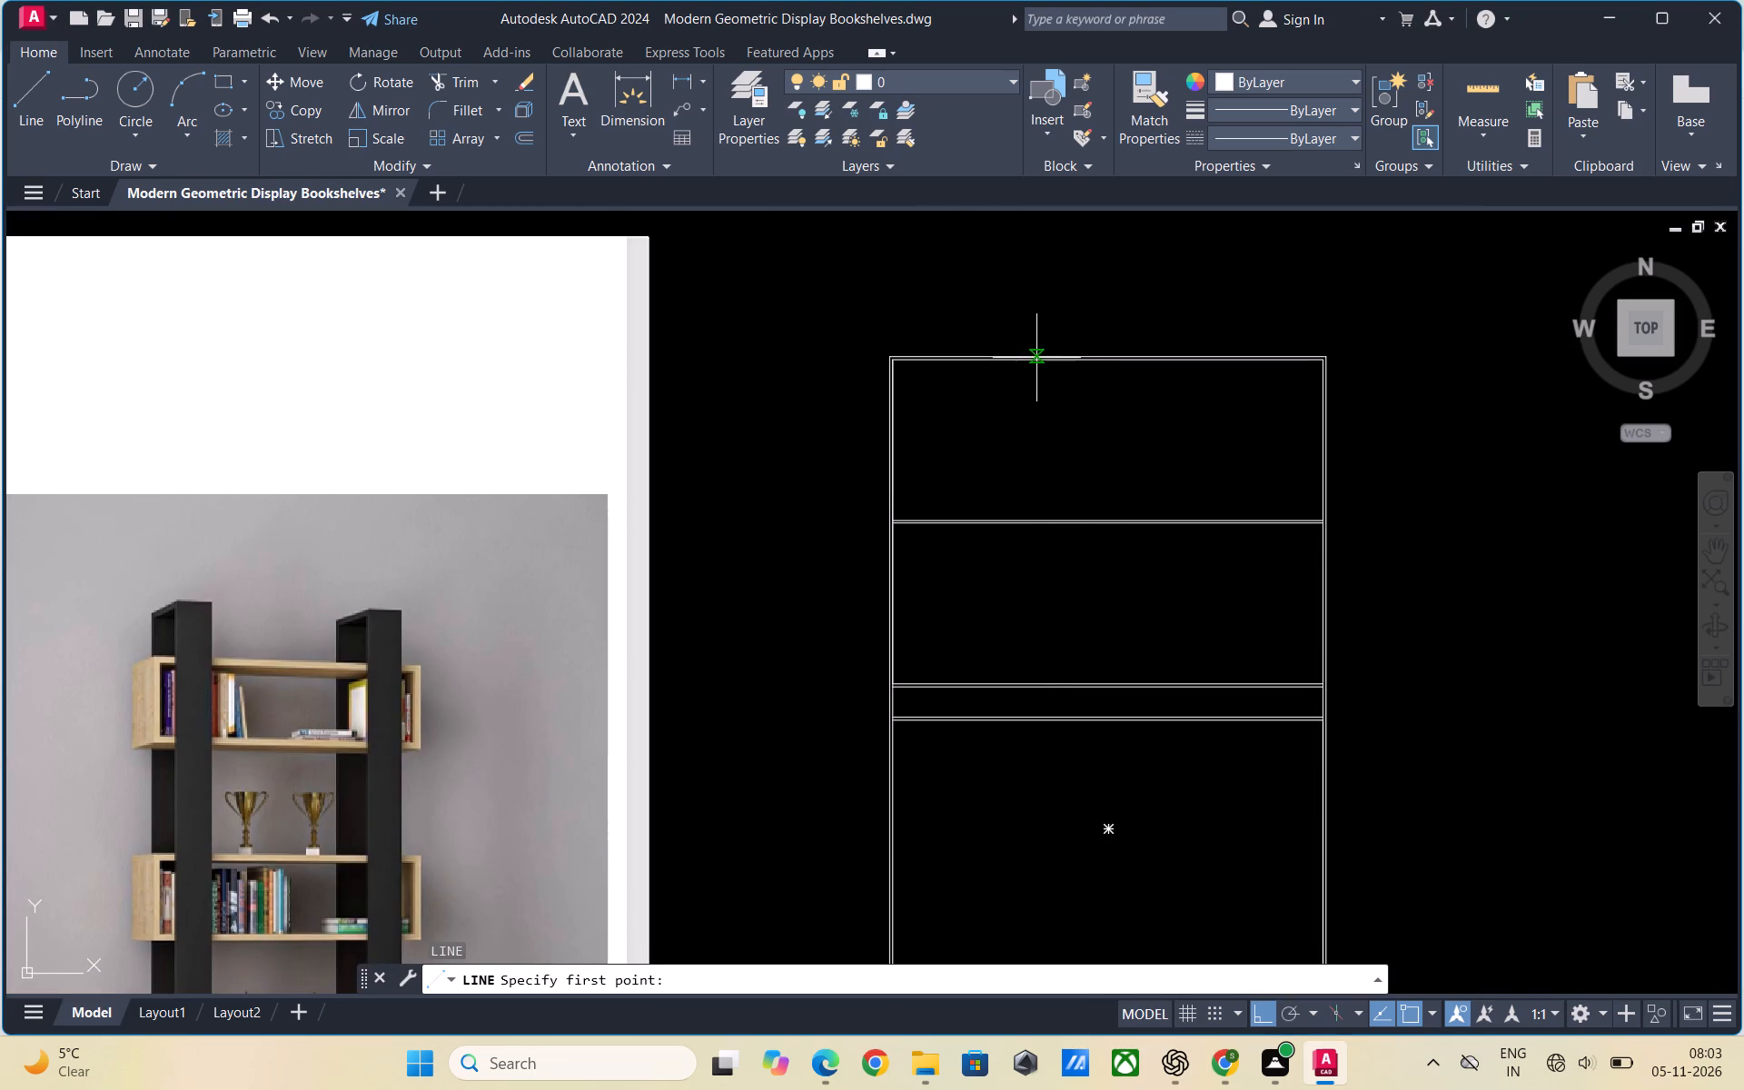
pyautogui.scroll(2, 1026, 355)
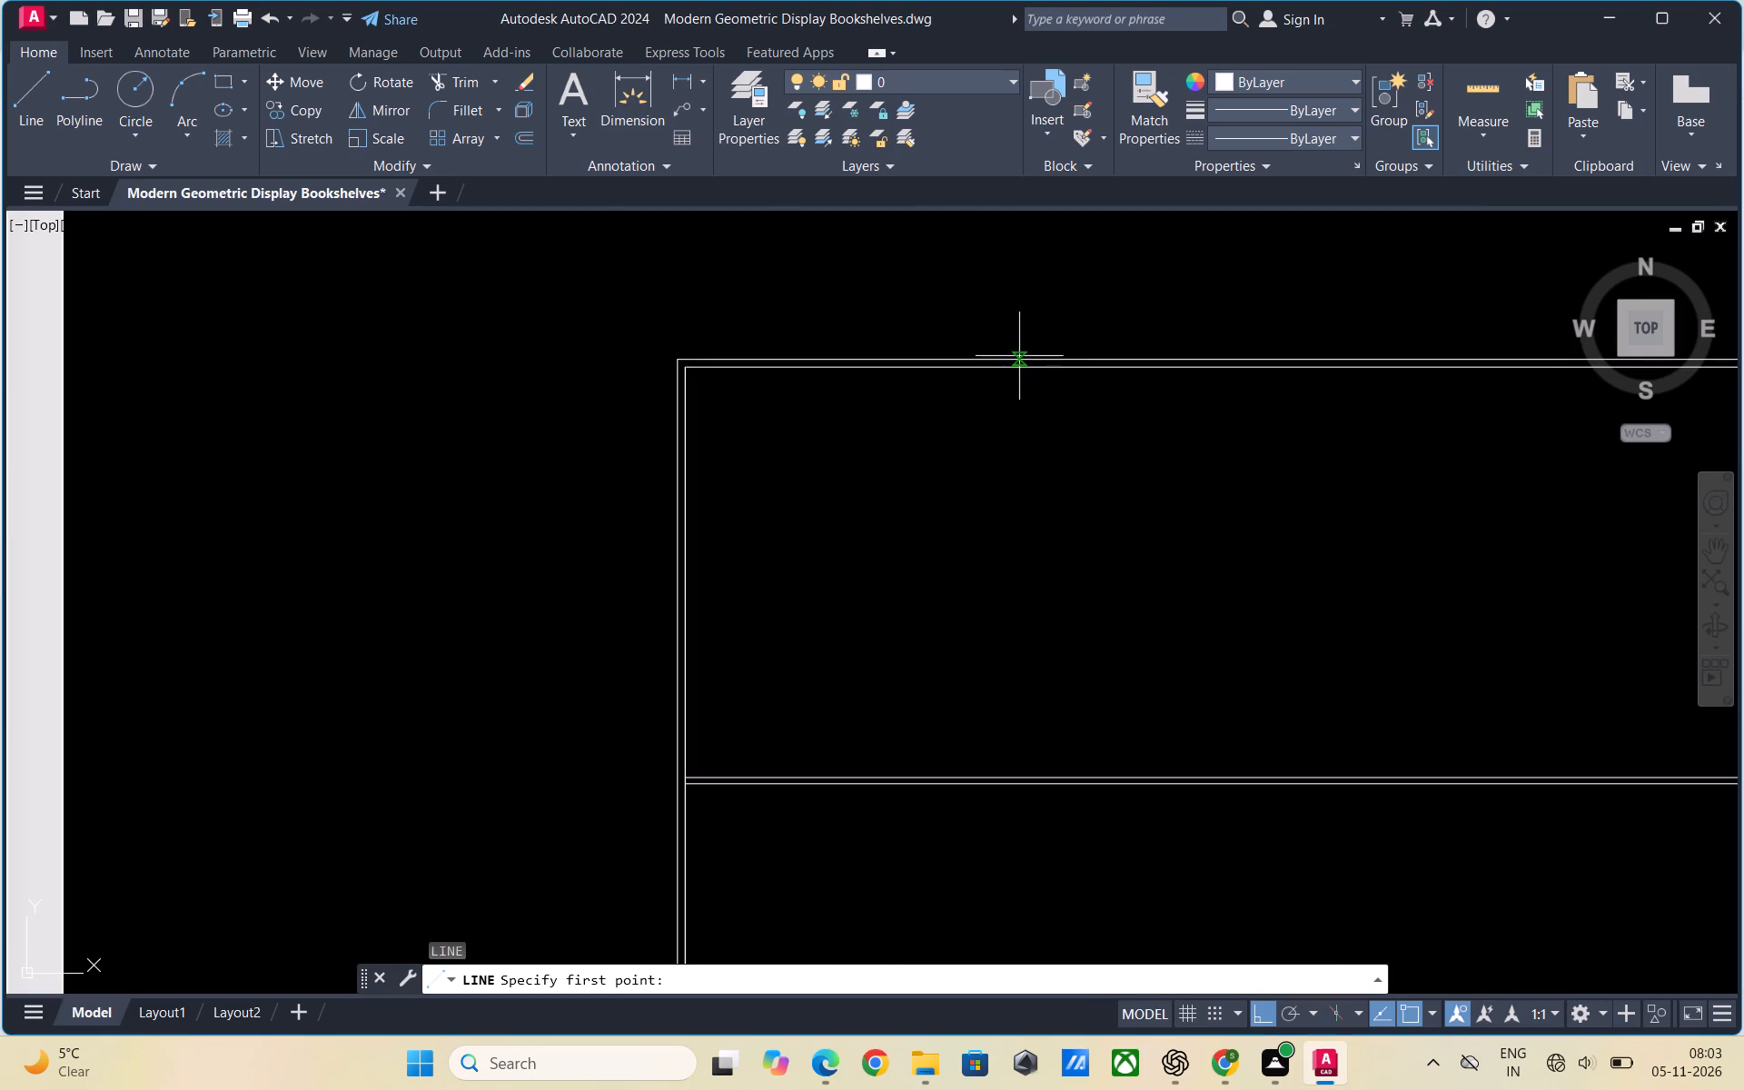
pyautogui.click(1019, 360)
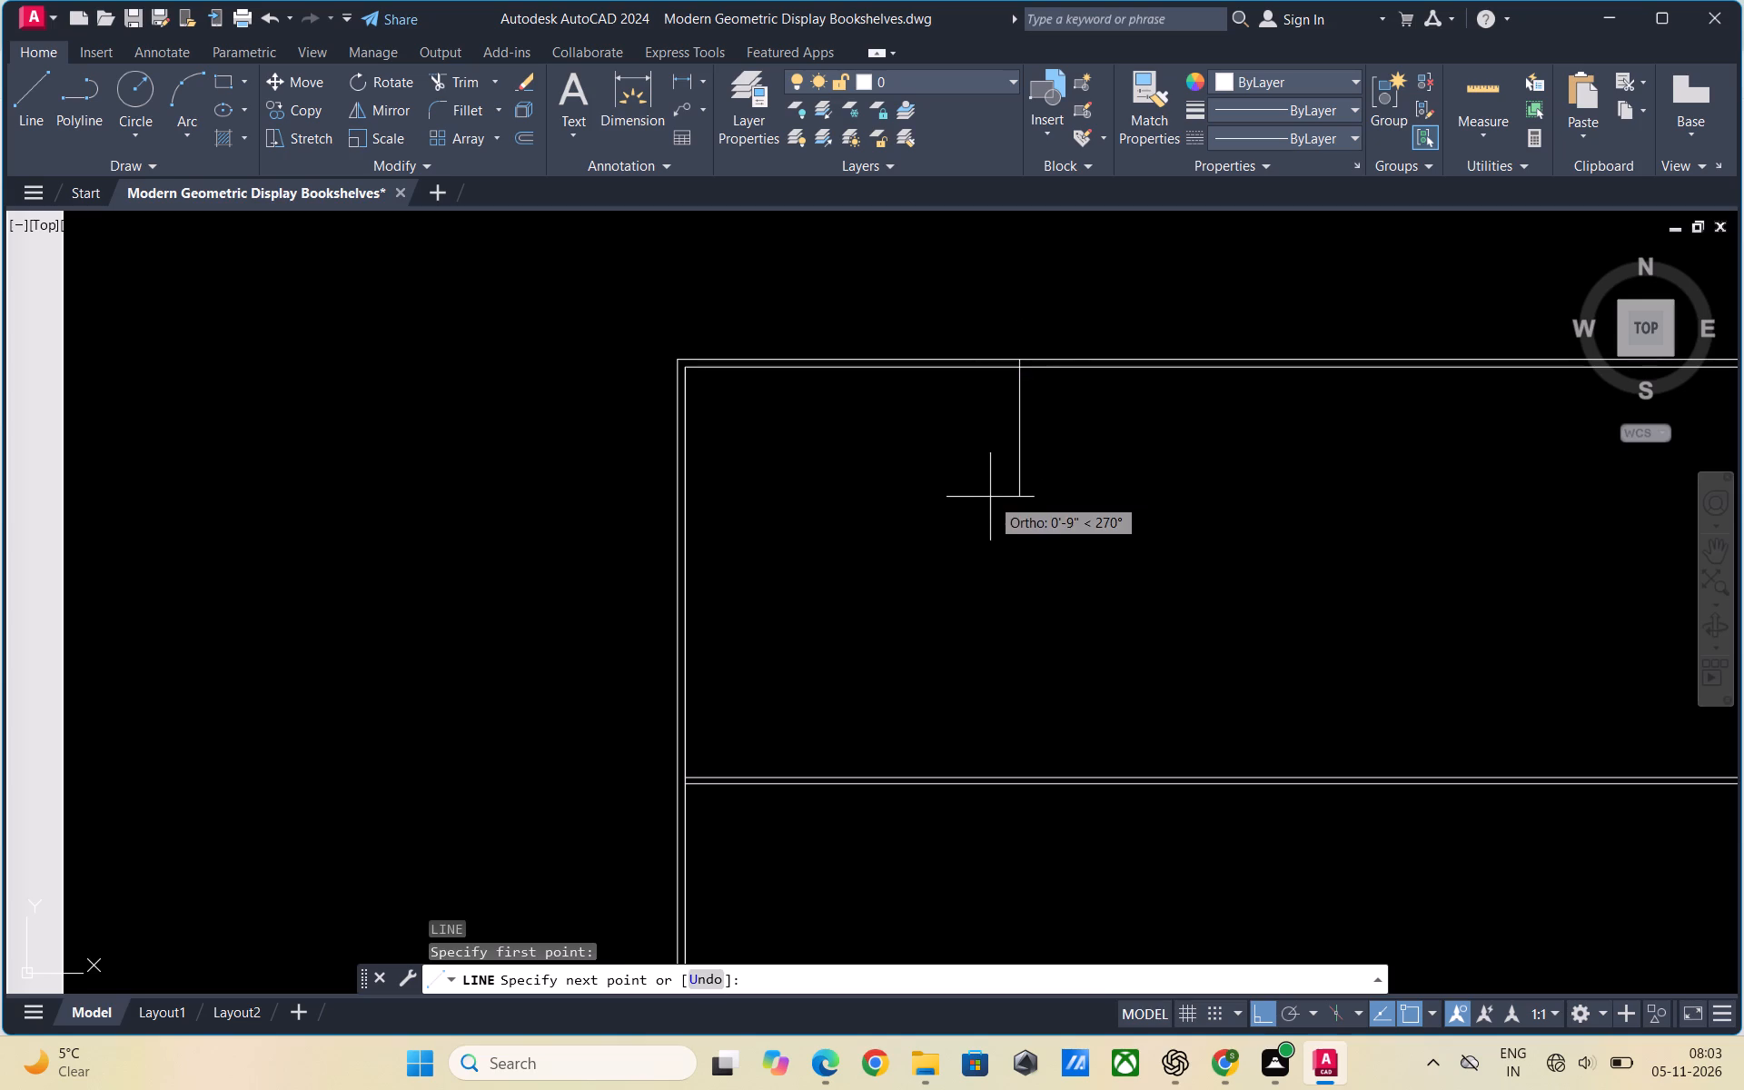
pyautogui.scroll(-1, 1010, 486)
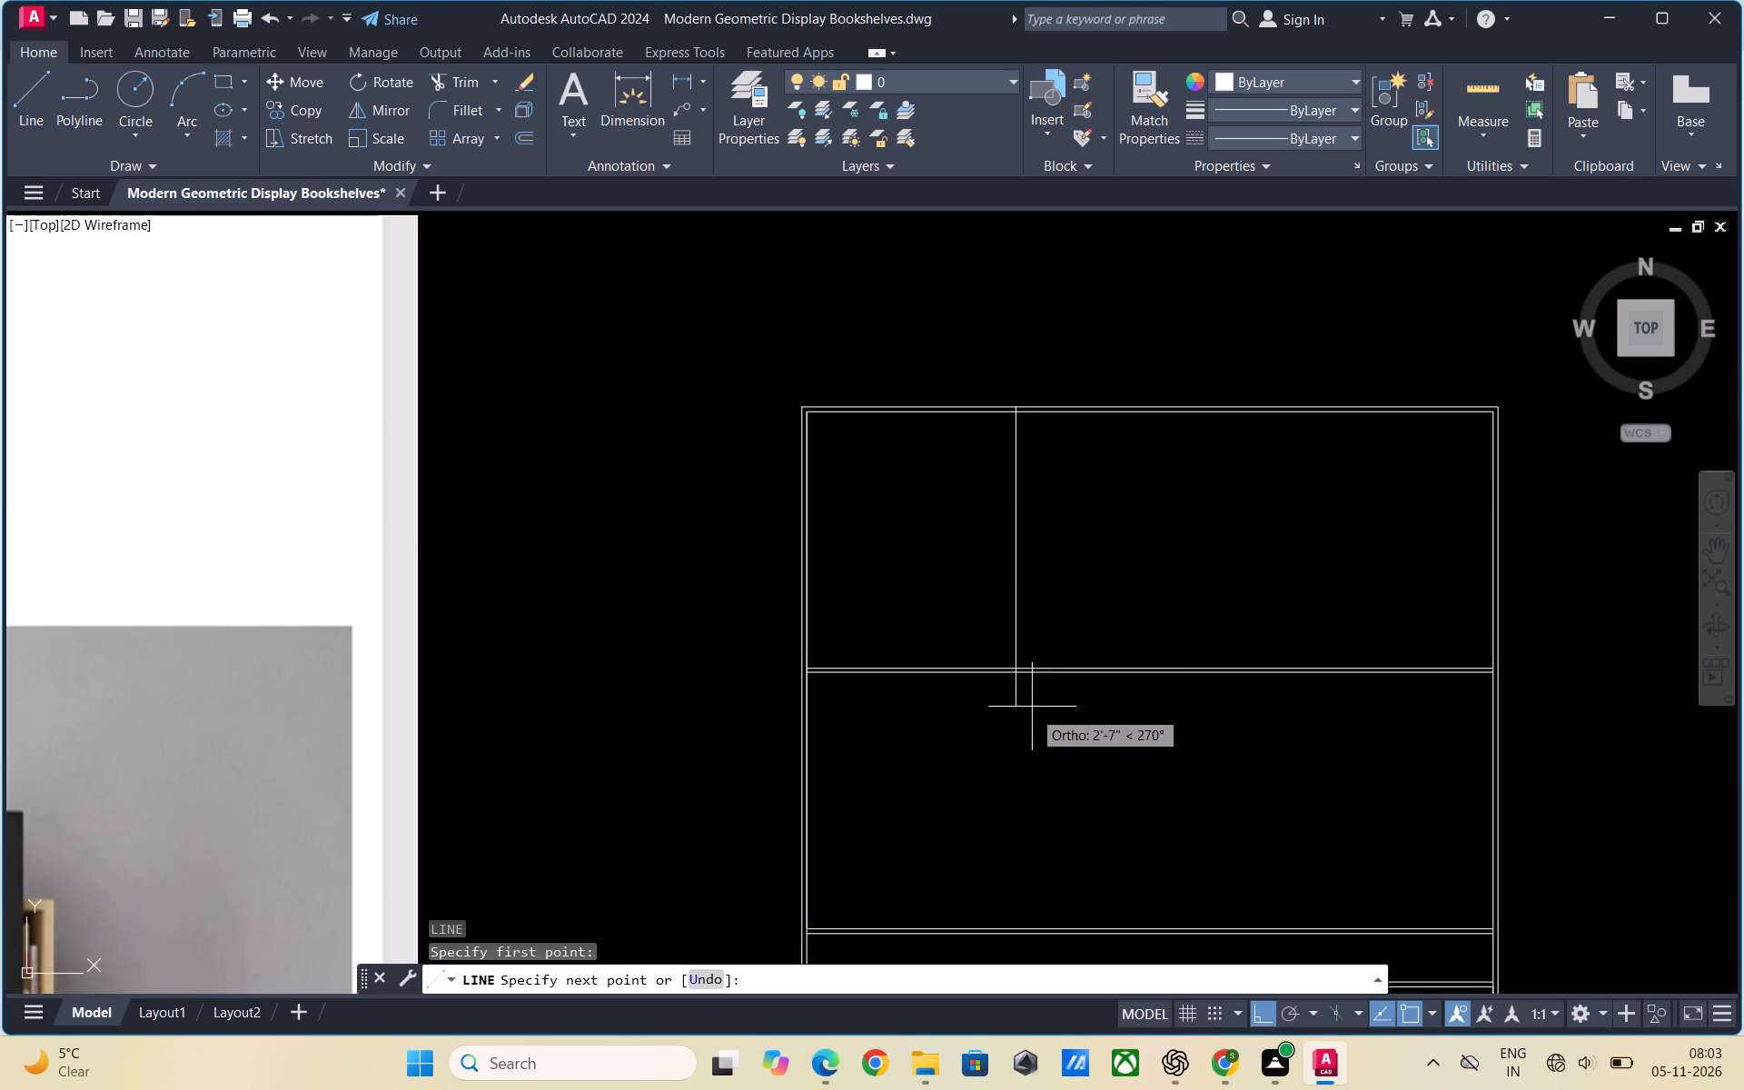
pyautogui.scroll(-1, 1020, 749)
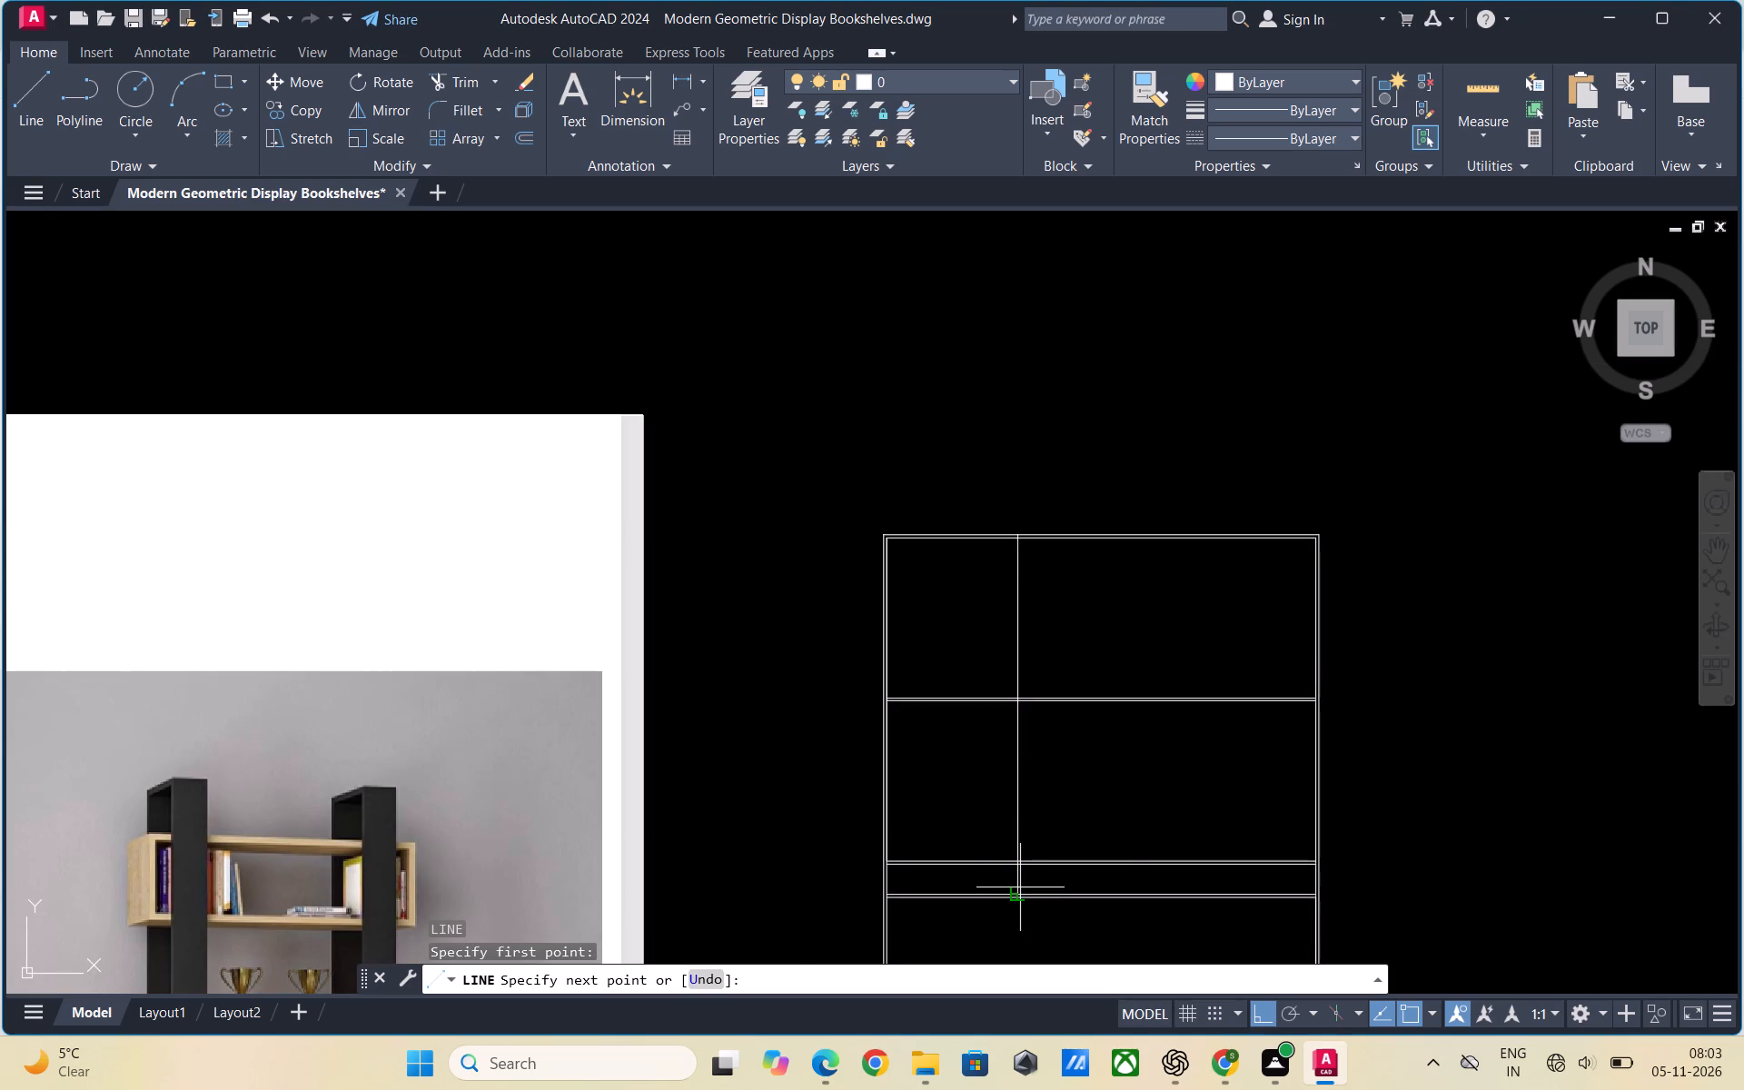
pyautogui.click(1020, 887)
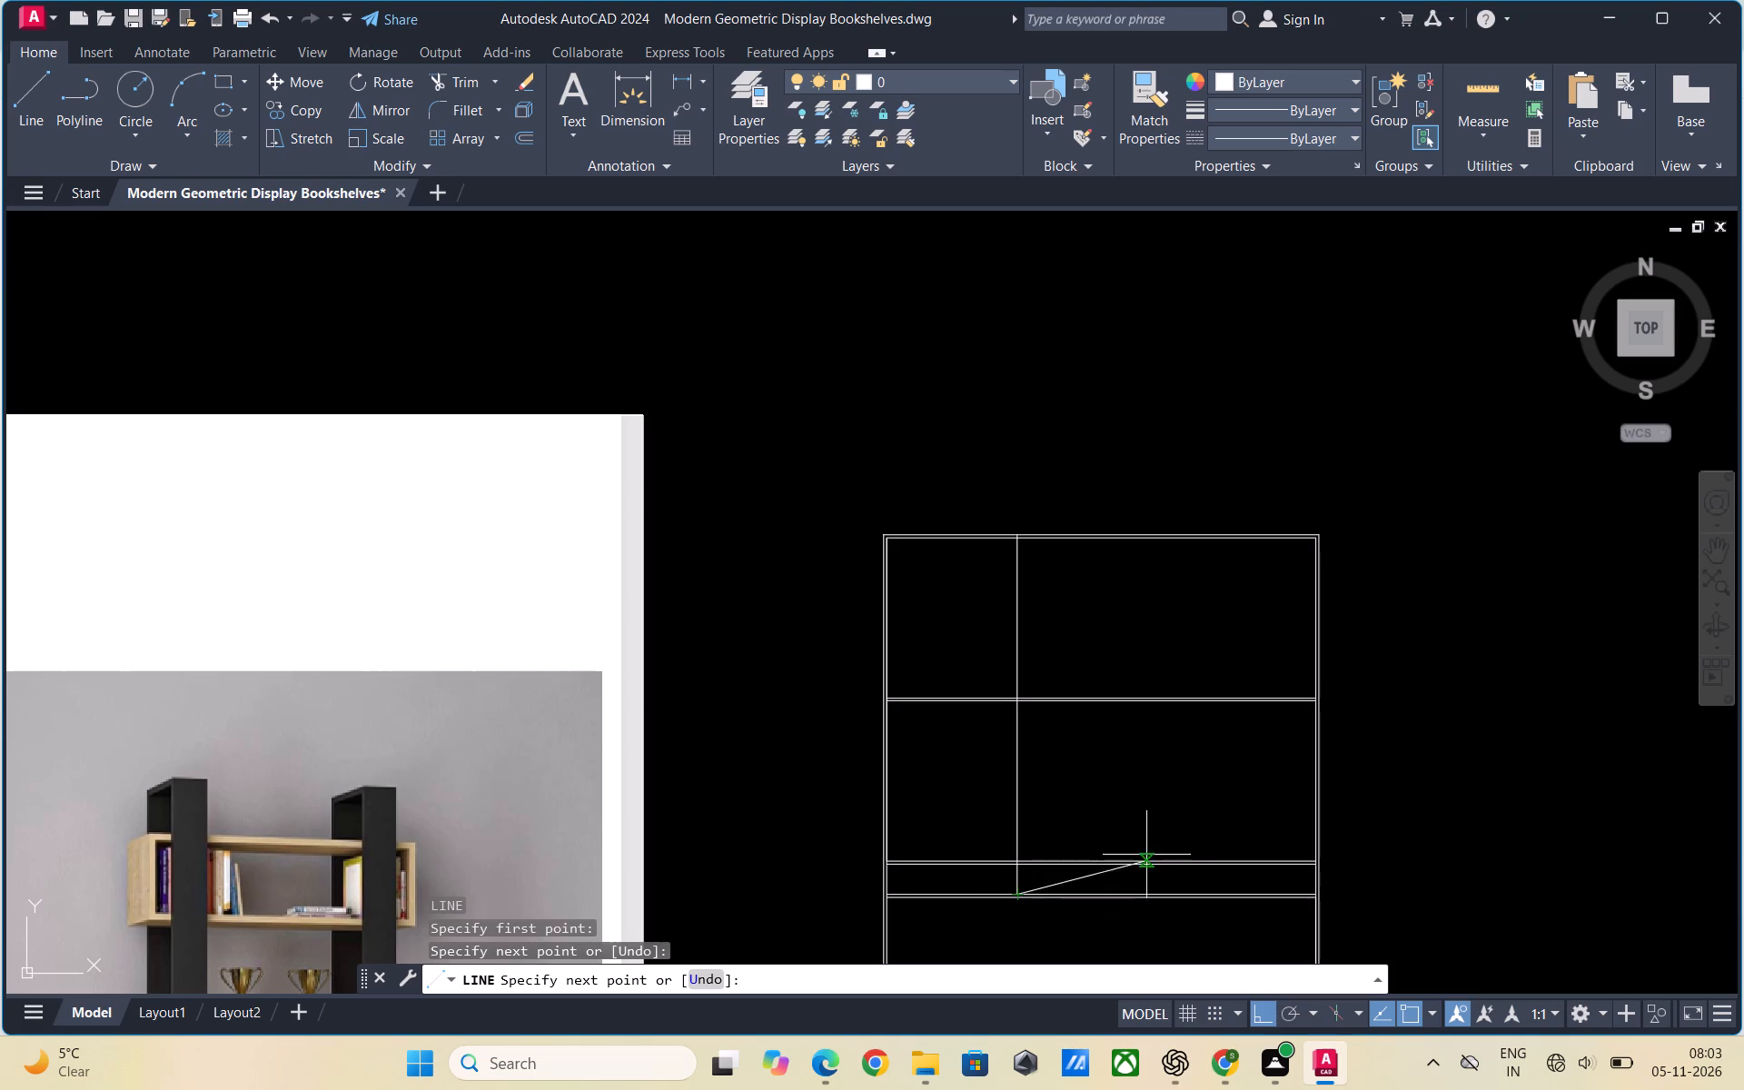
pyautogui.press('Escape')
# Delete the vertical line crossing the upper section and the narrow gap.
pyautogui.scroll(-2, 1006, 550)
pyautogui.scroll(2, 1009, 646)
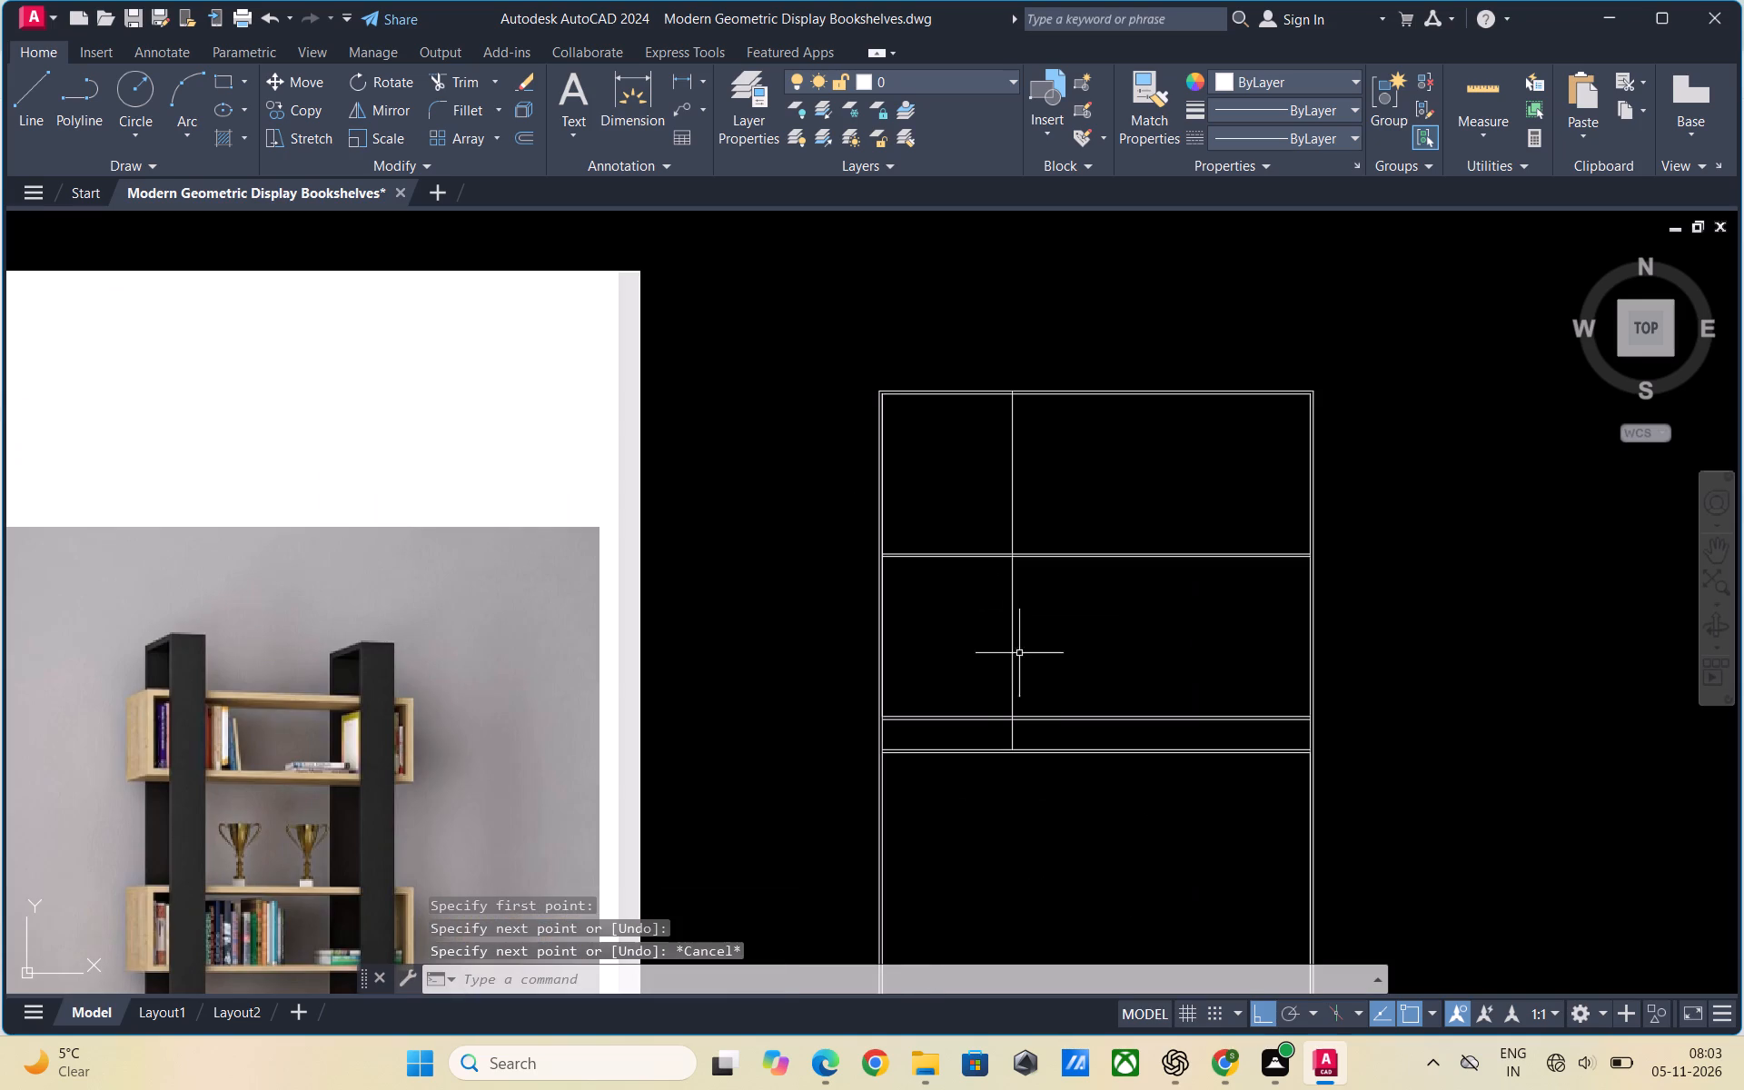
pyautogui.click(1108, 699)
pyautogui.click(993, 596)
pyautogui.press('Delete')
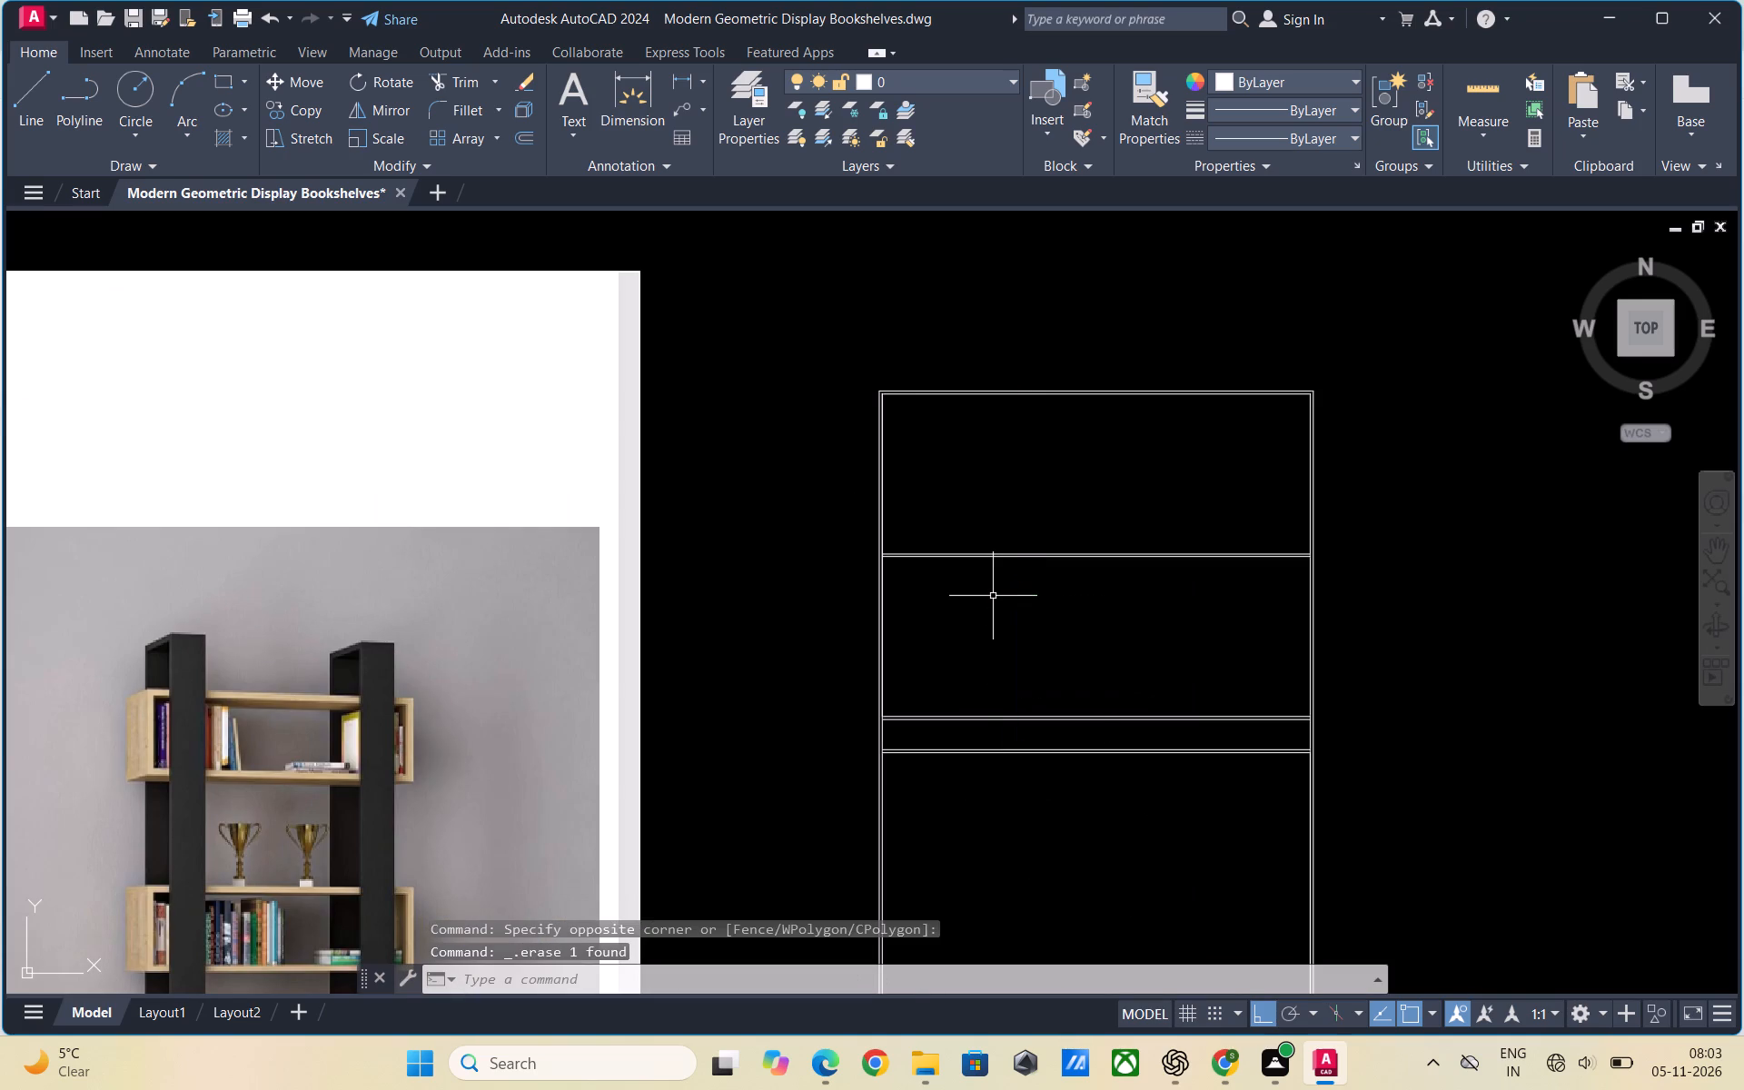
# With Ortho on, draw a vertical line from the frame's outer top edge, about a third across from its left side, to the centre shelf's lower line.
pyautogui.press('F8')
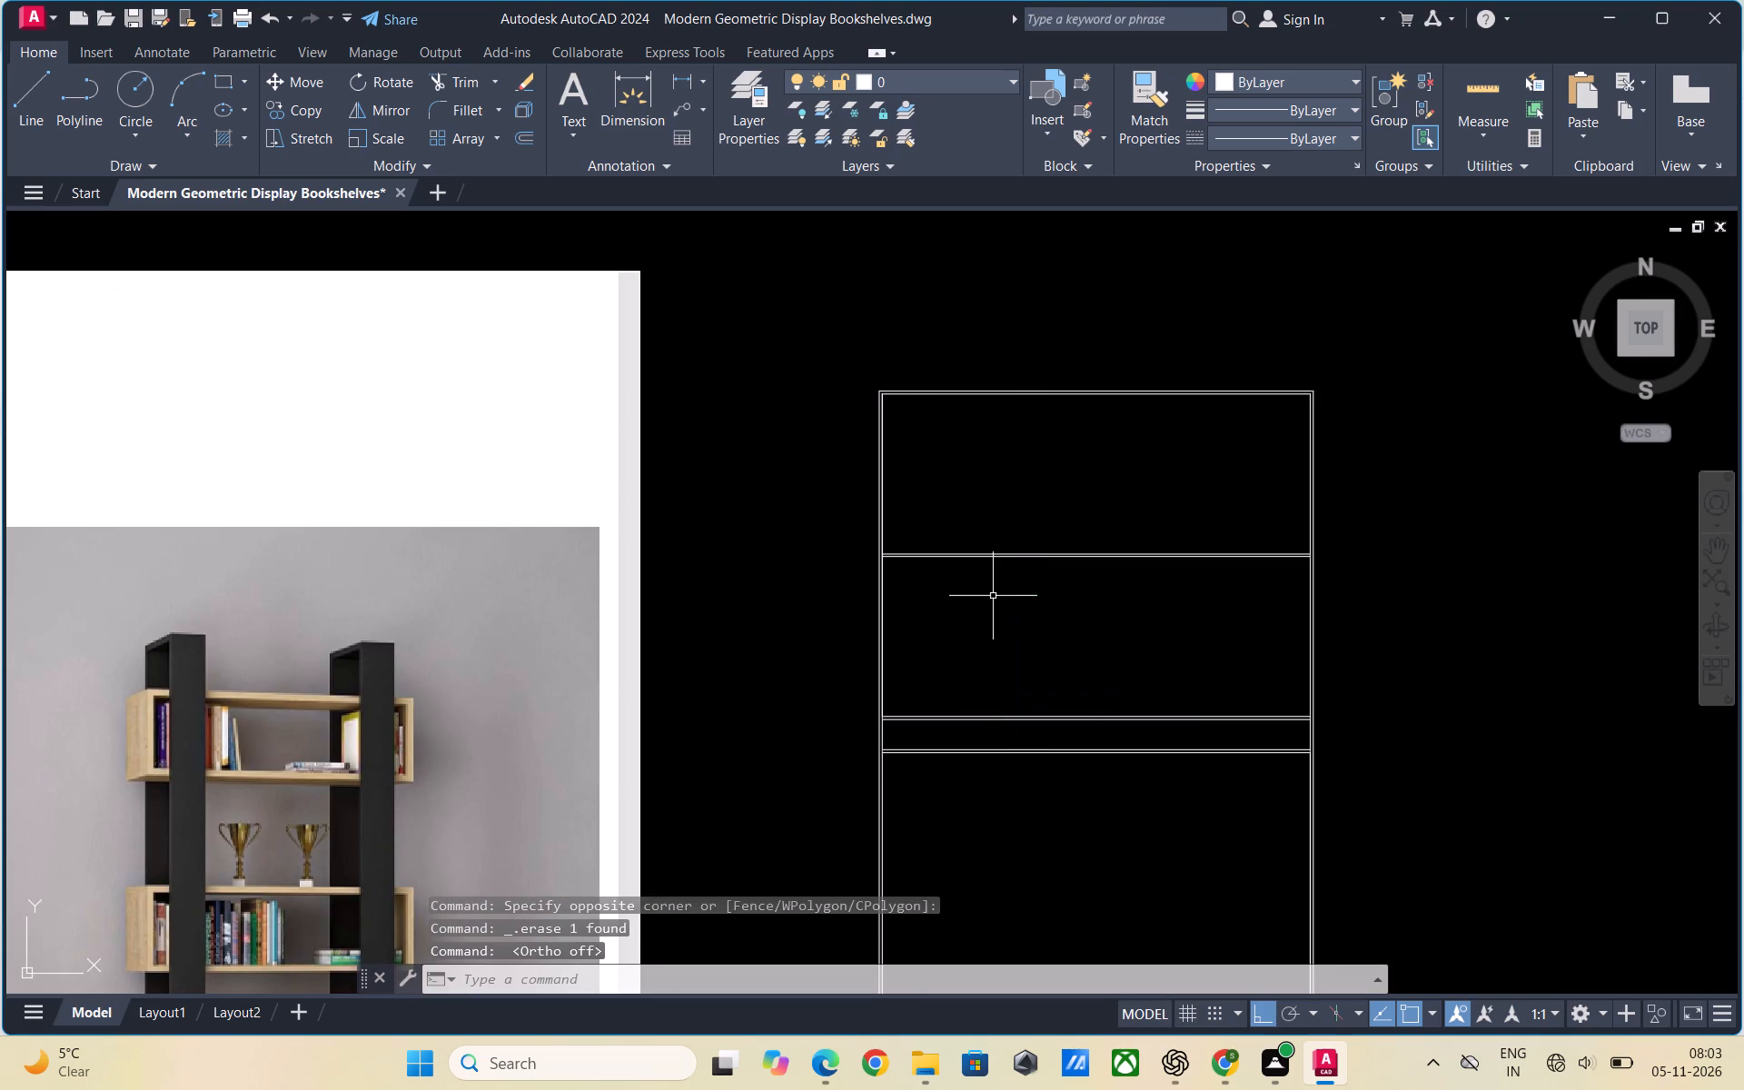
pyautogui.press('F8')
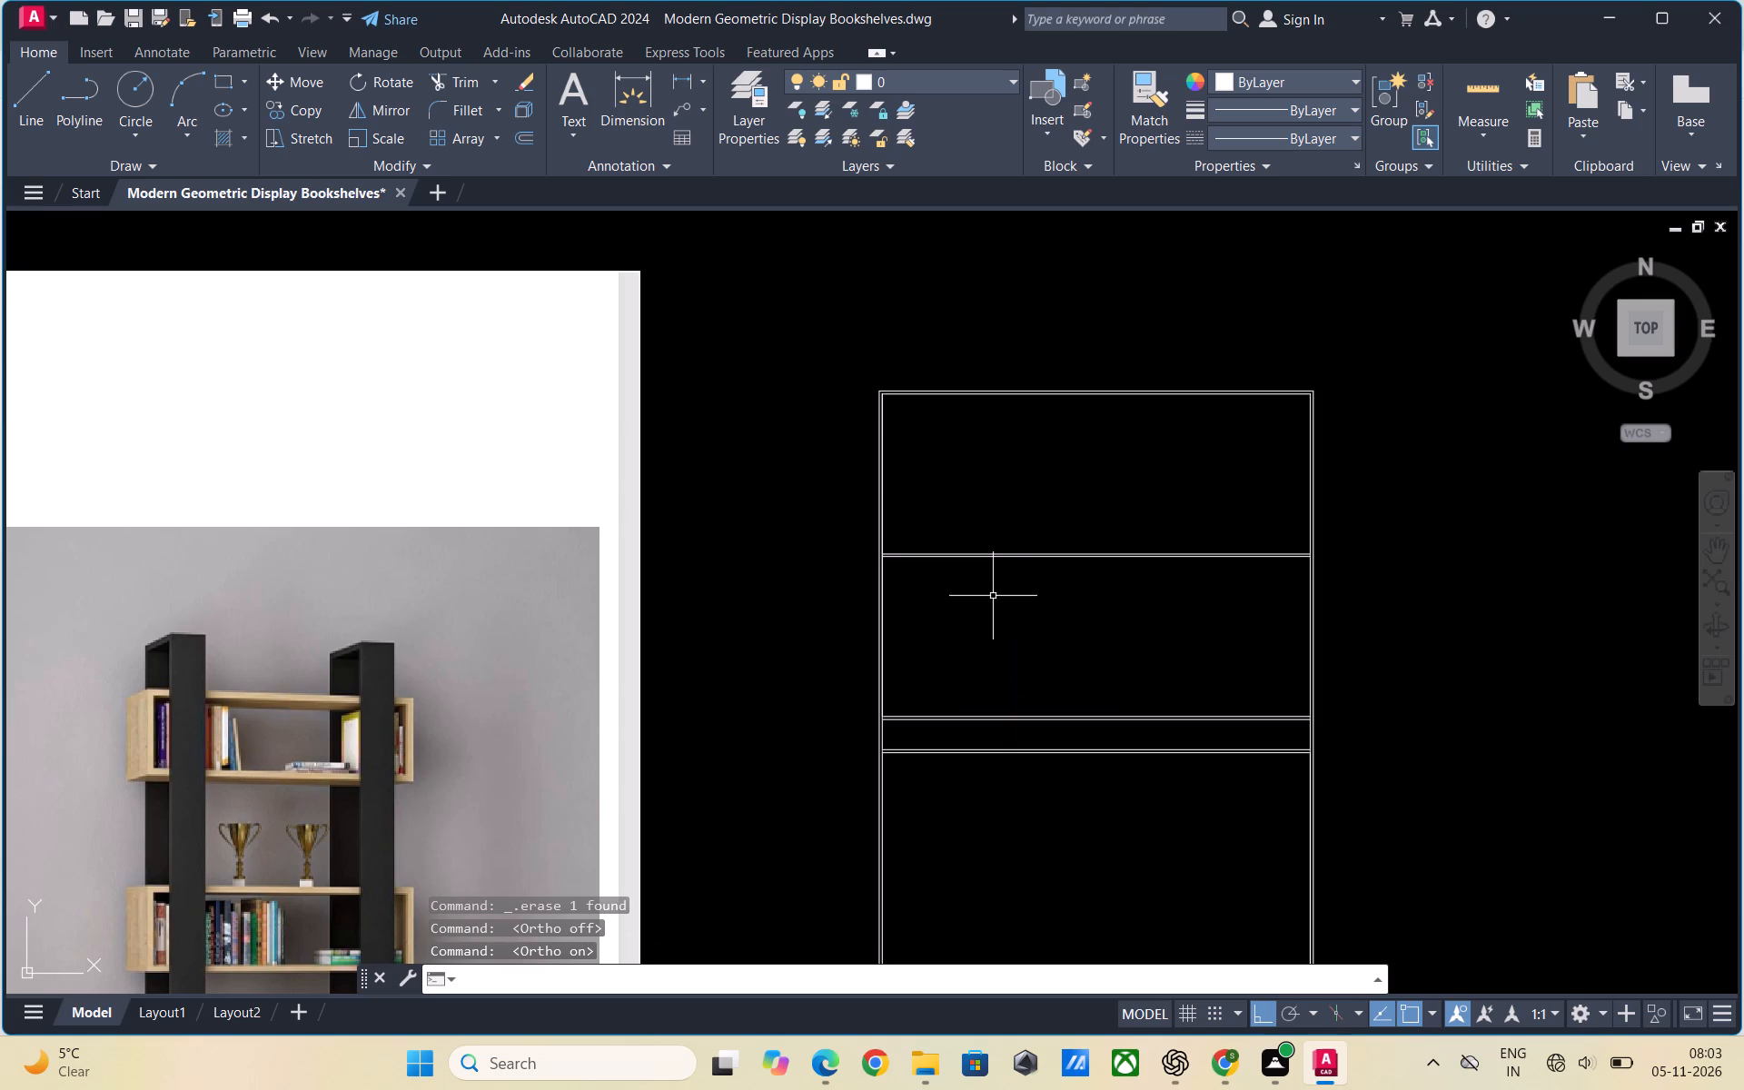
pyautogui.press('l')
pyautogui.press('Return')
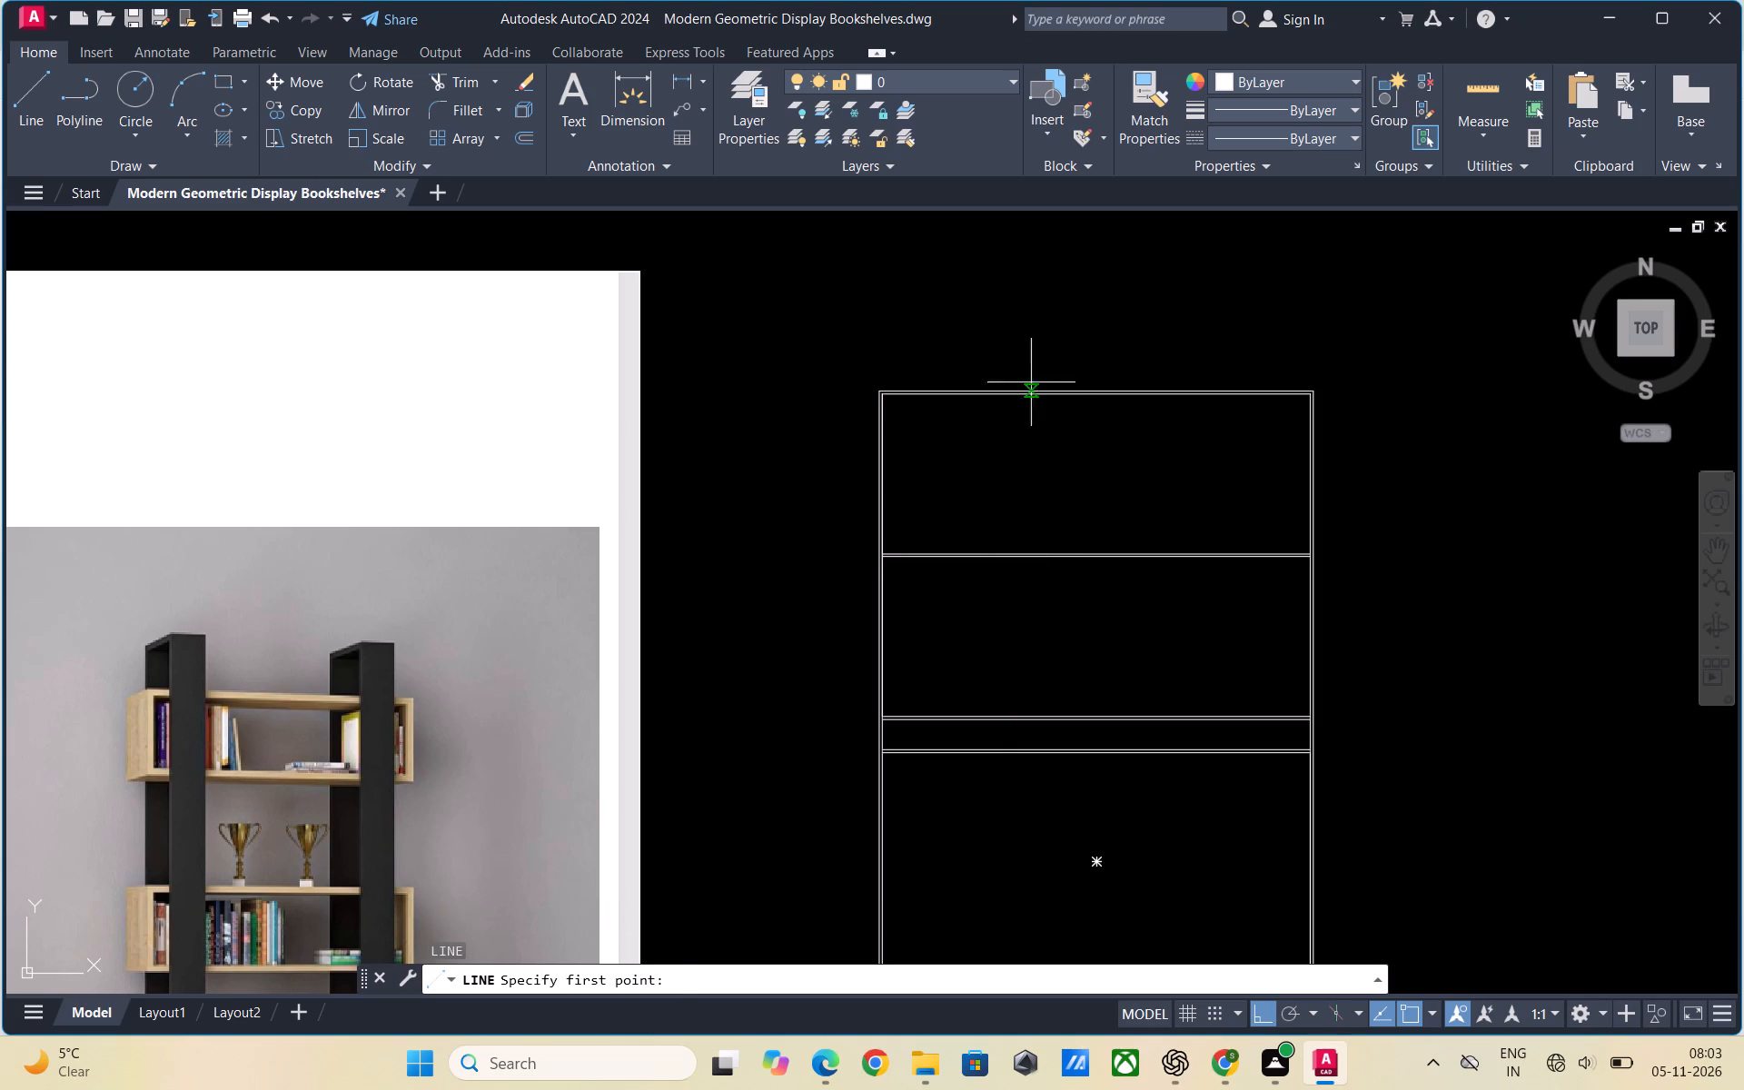
pyautogui.scroll(-1, 1049, 366)
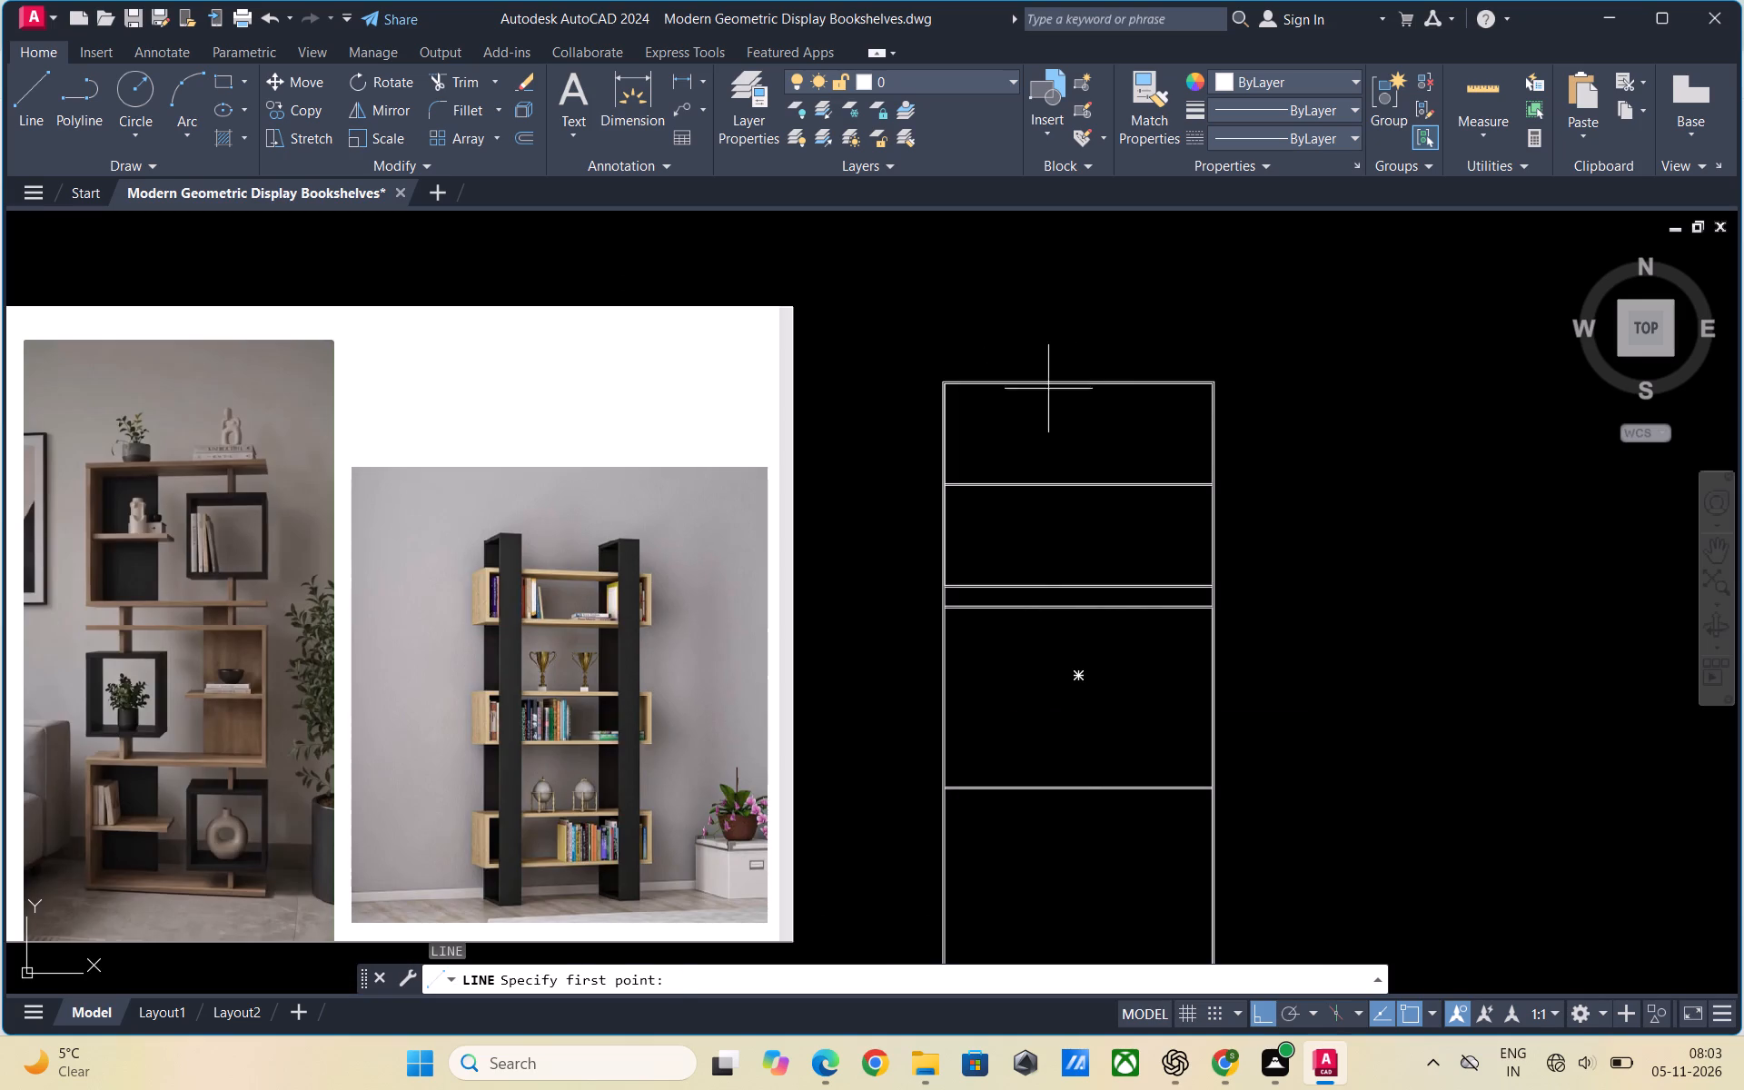
pyautogui.scroll(-1, 1072, 467)
pyautogui.scroll(1, 1038, 421)
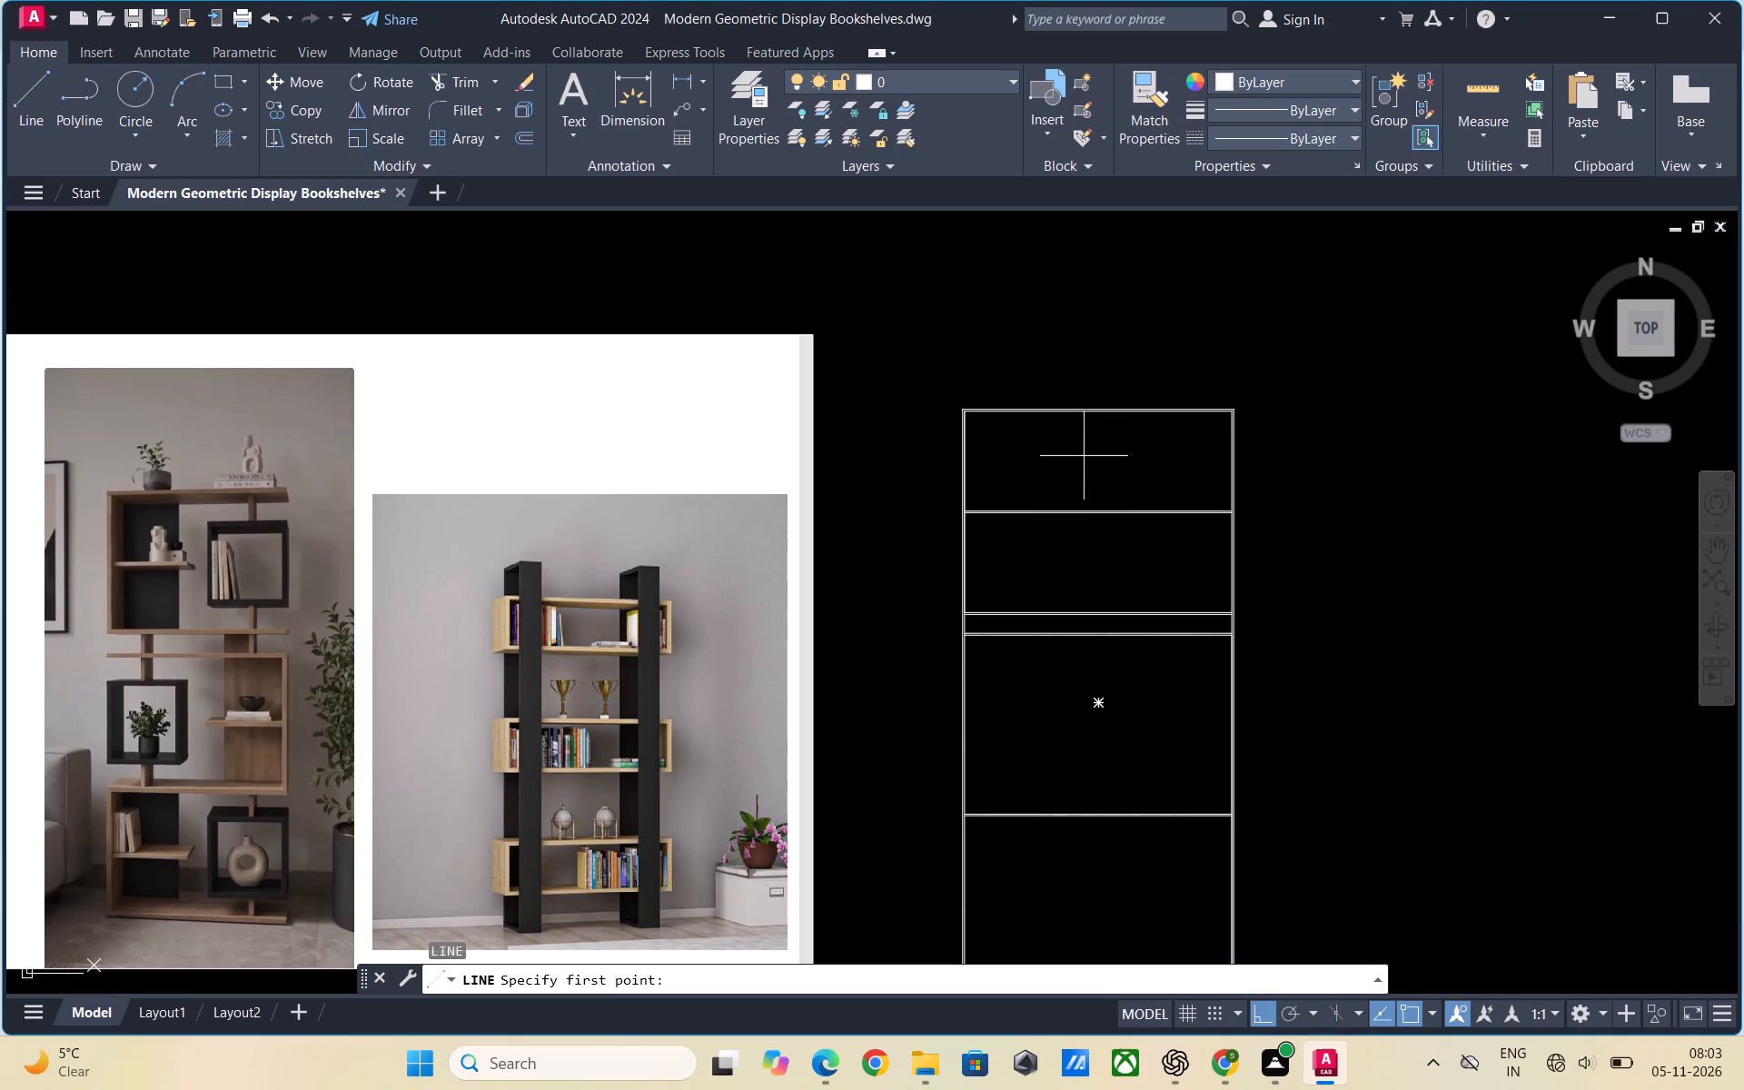
pyautogui.scroll(2, 1037, 403)
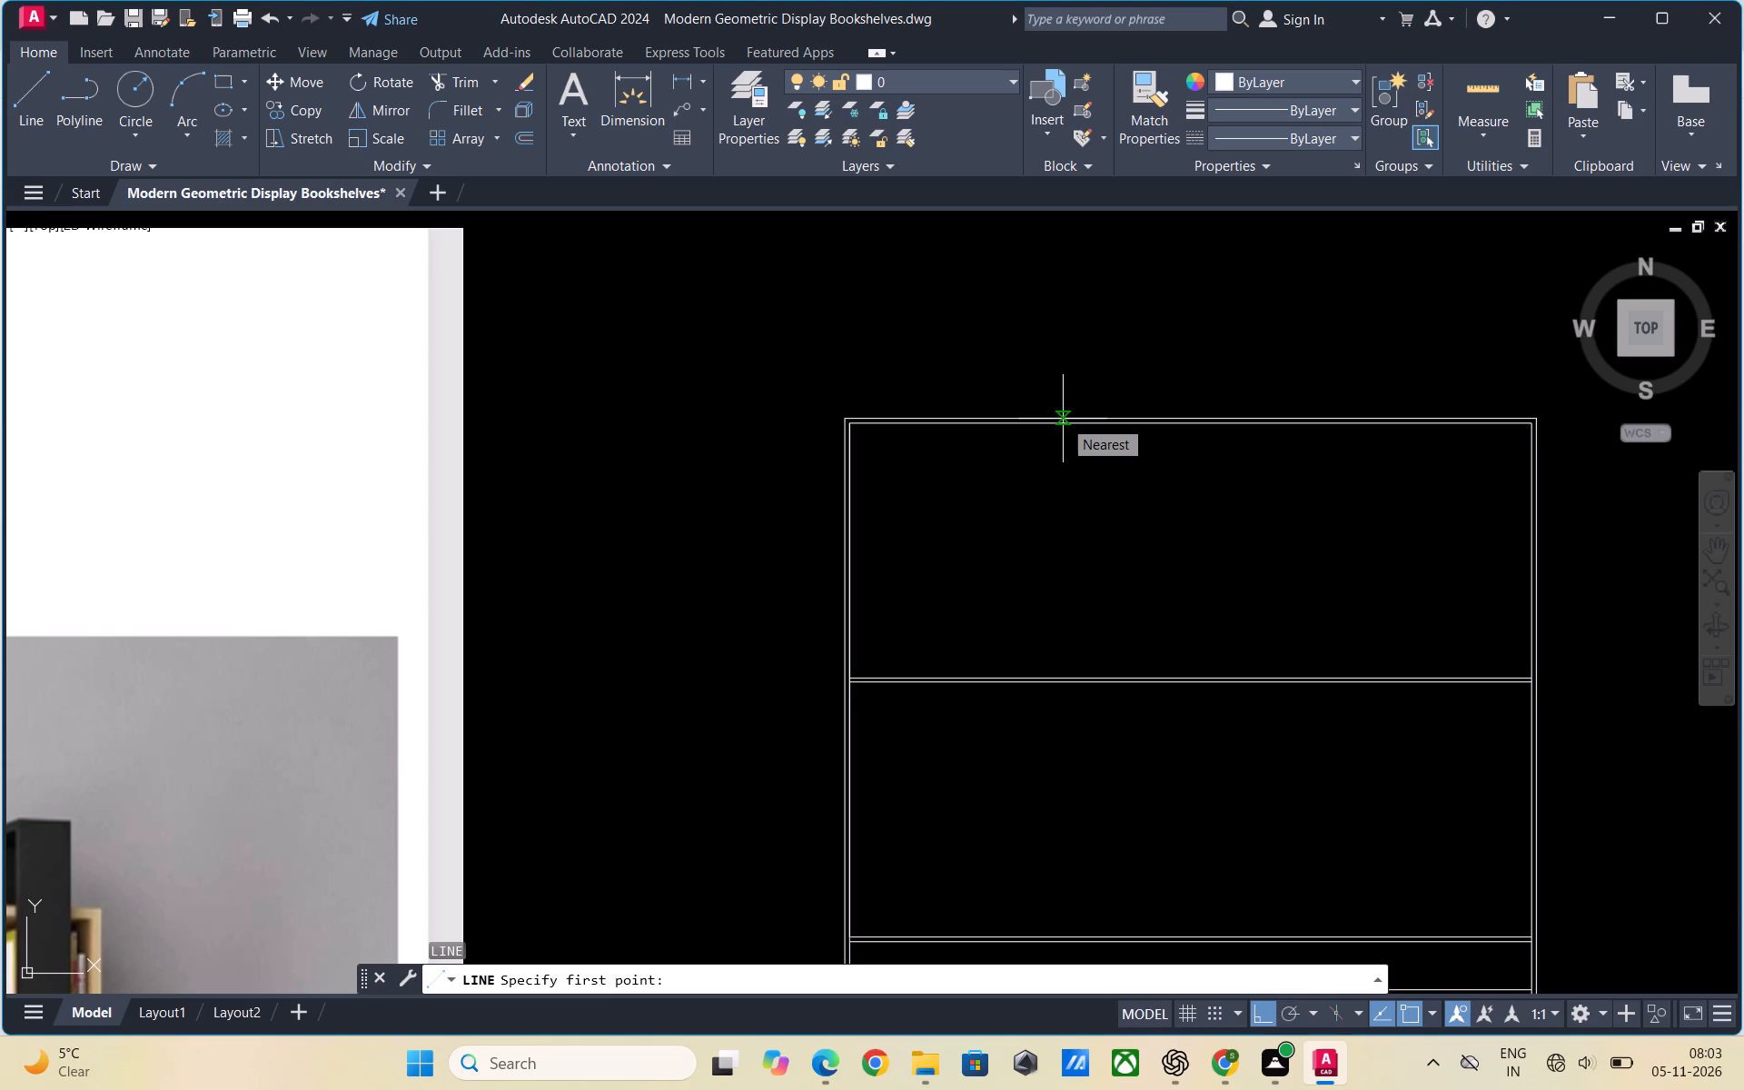
pyautogui.scroll(2, 1063, 420)
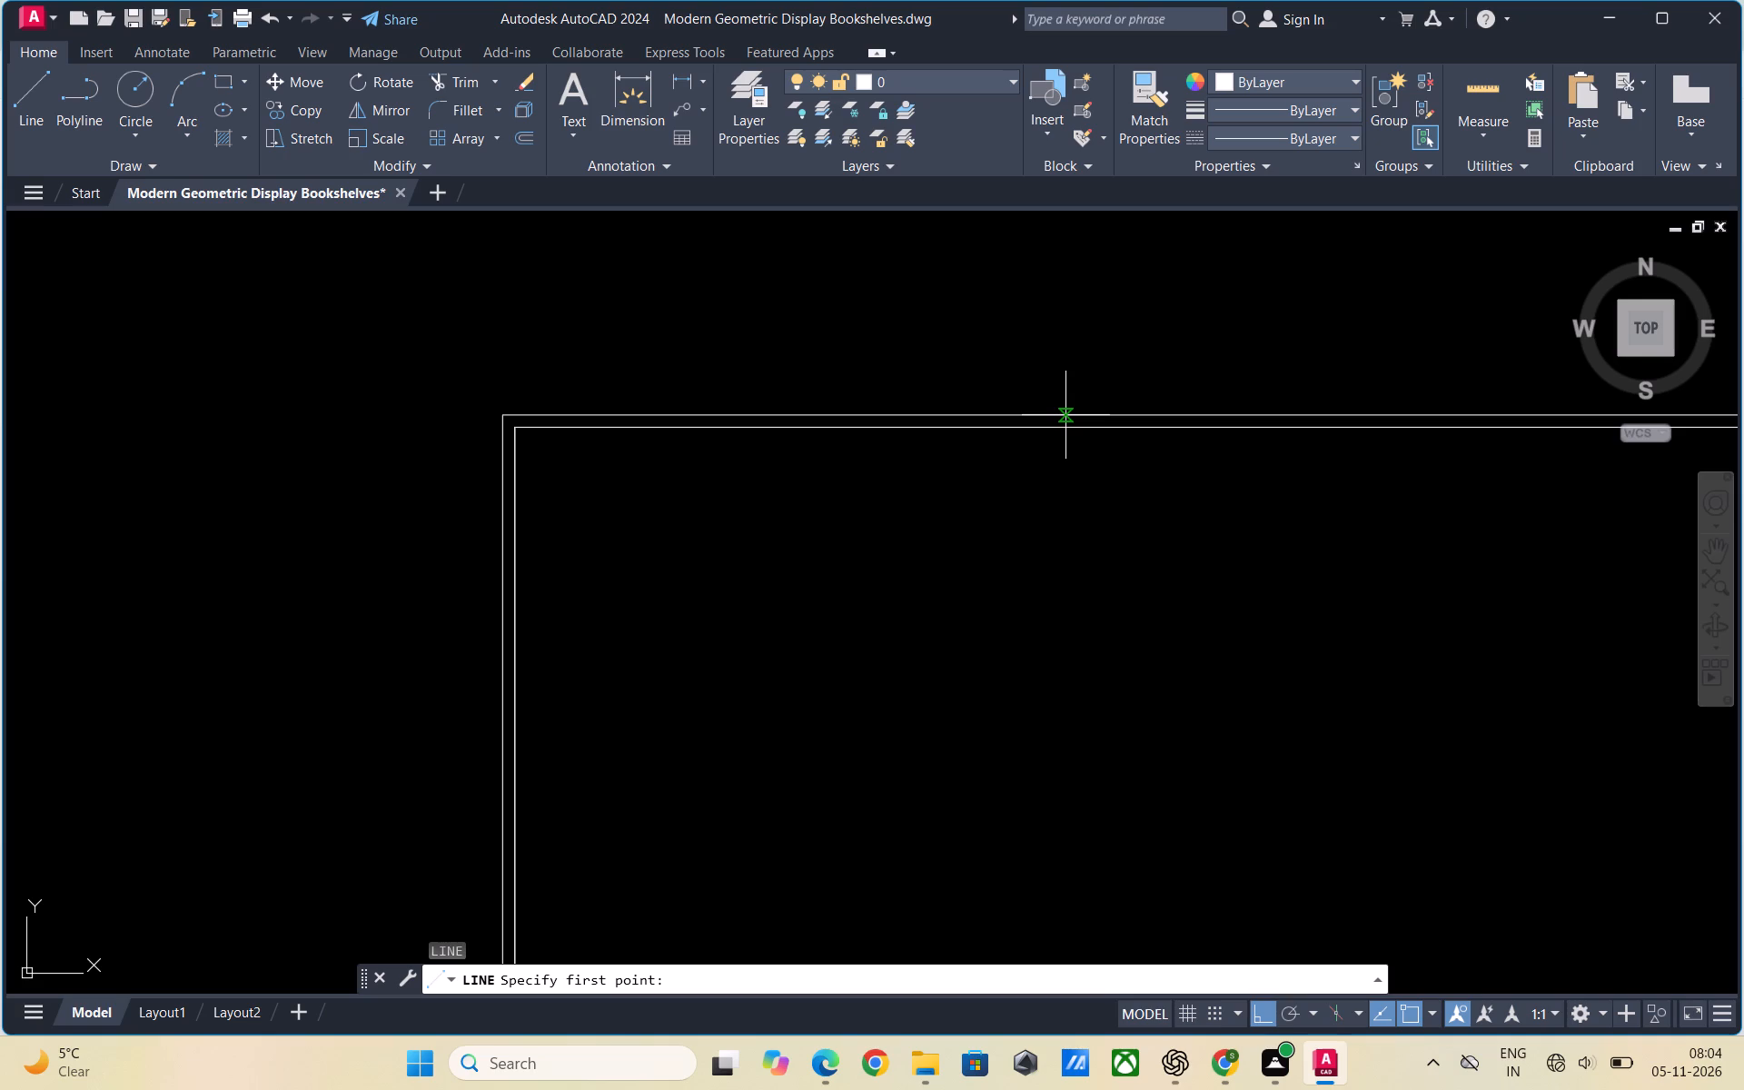
pyautogui.scroll(2, 1065, 417)
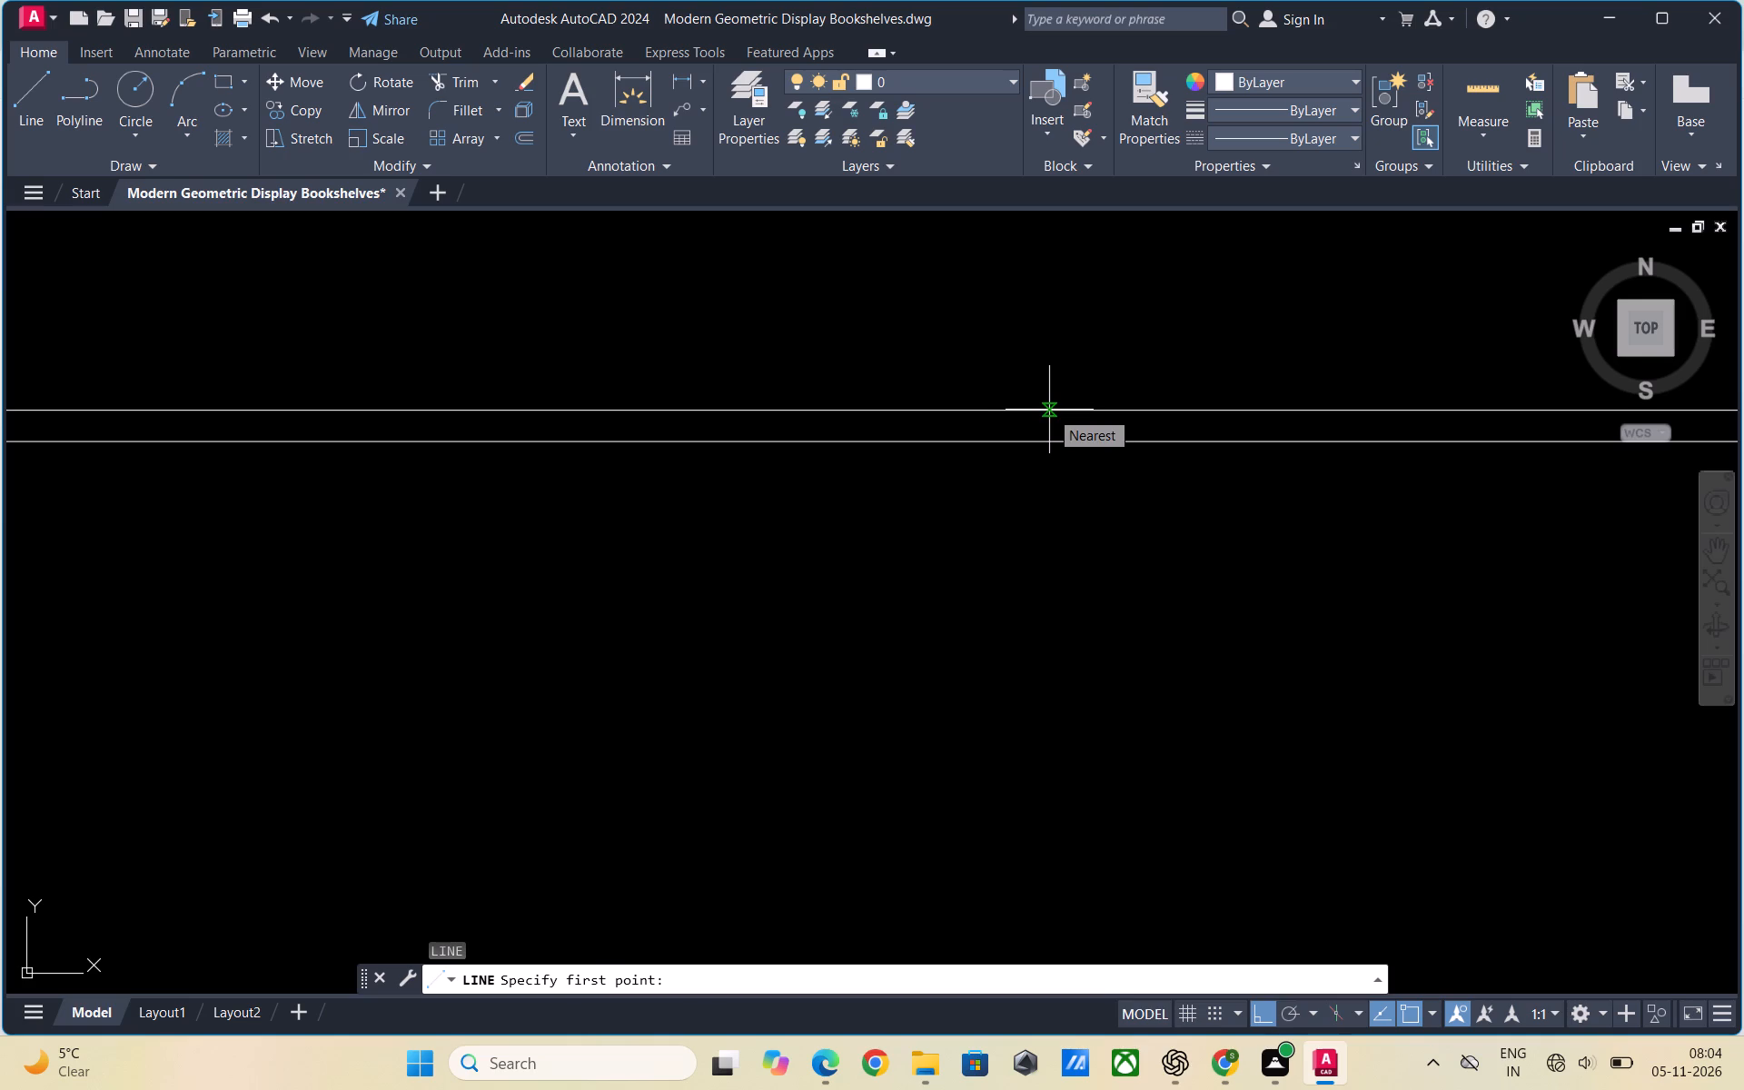
pyautogui.click(1049, 410)
pyautogui.scroll(-4, 1054, 372)
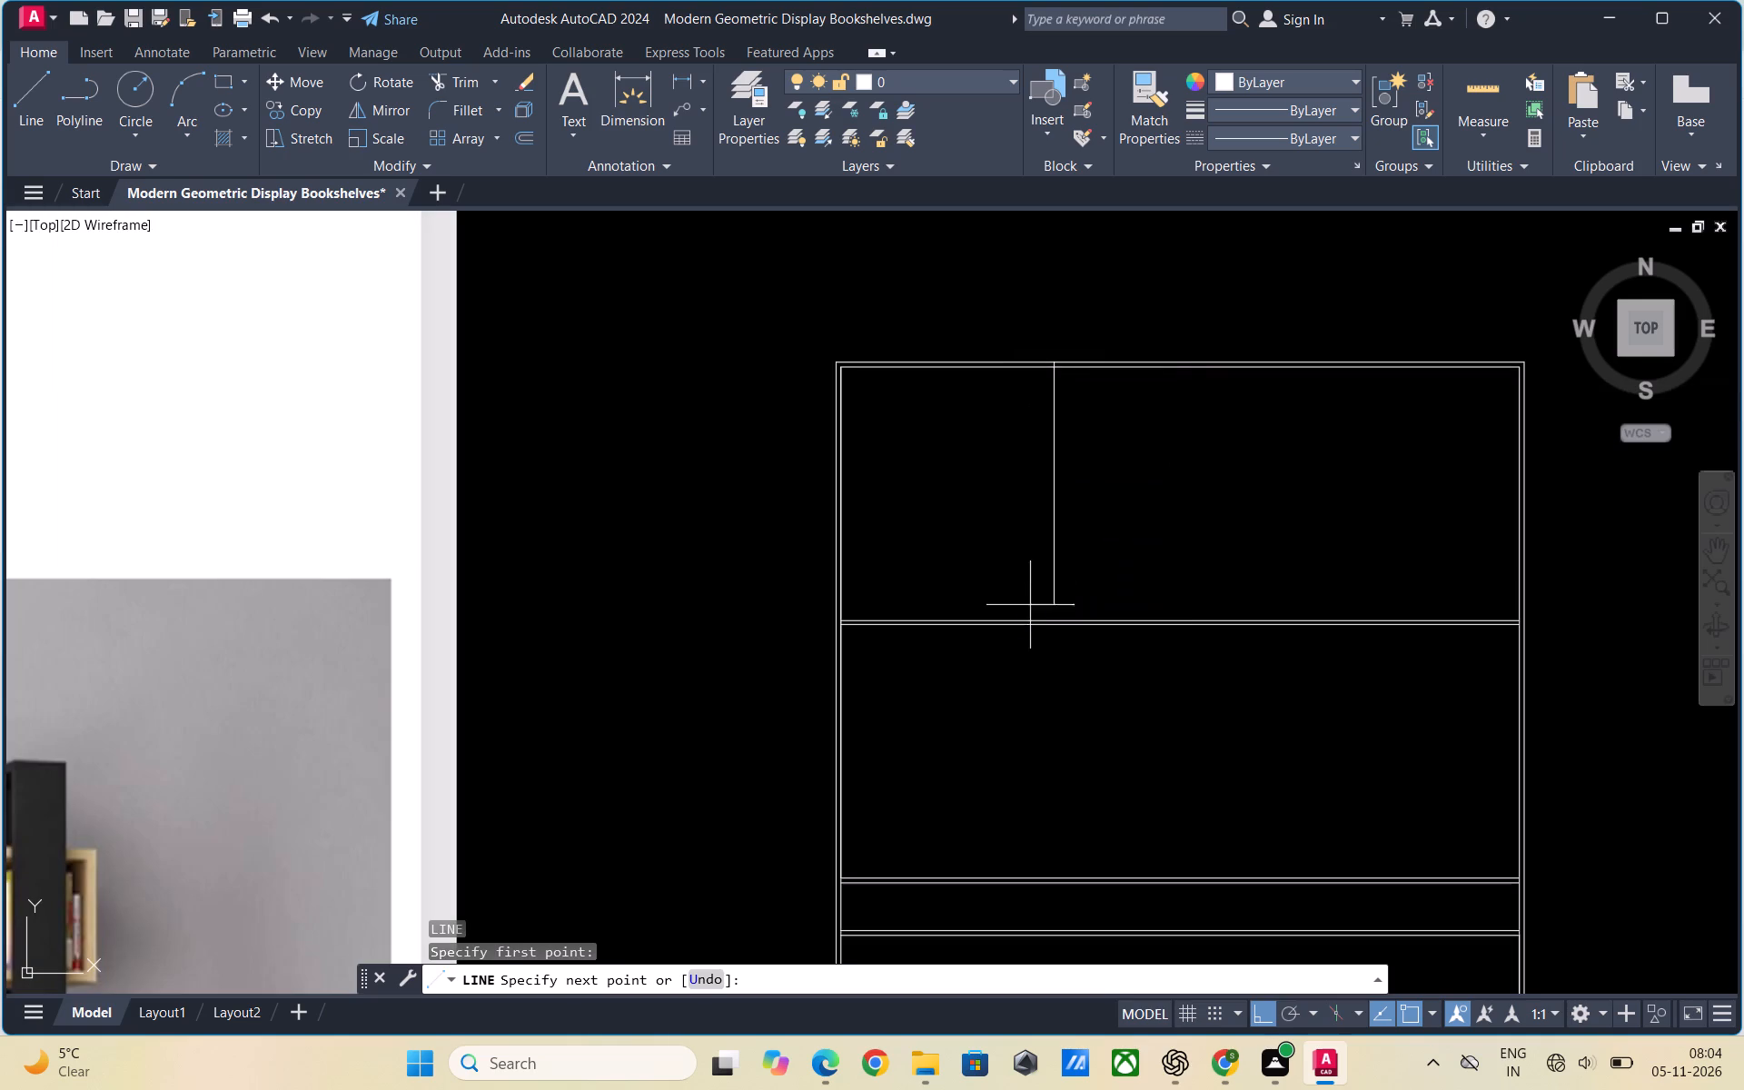
pyautogui.scroll(2, 1029, 654)
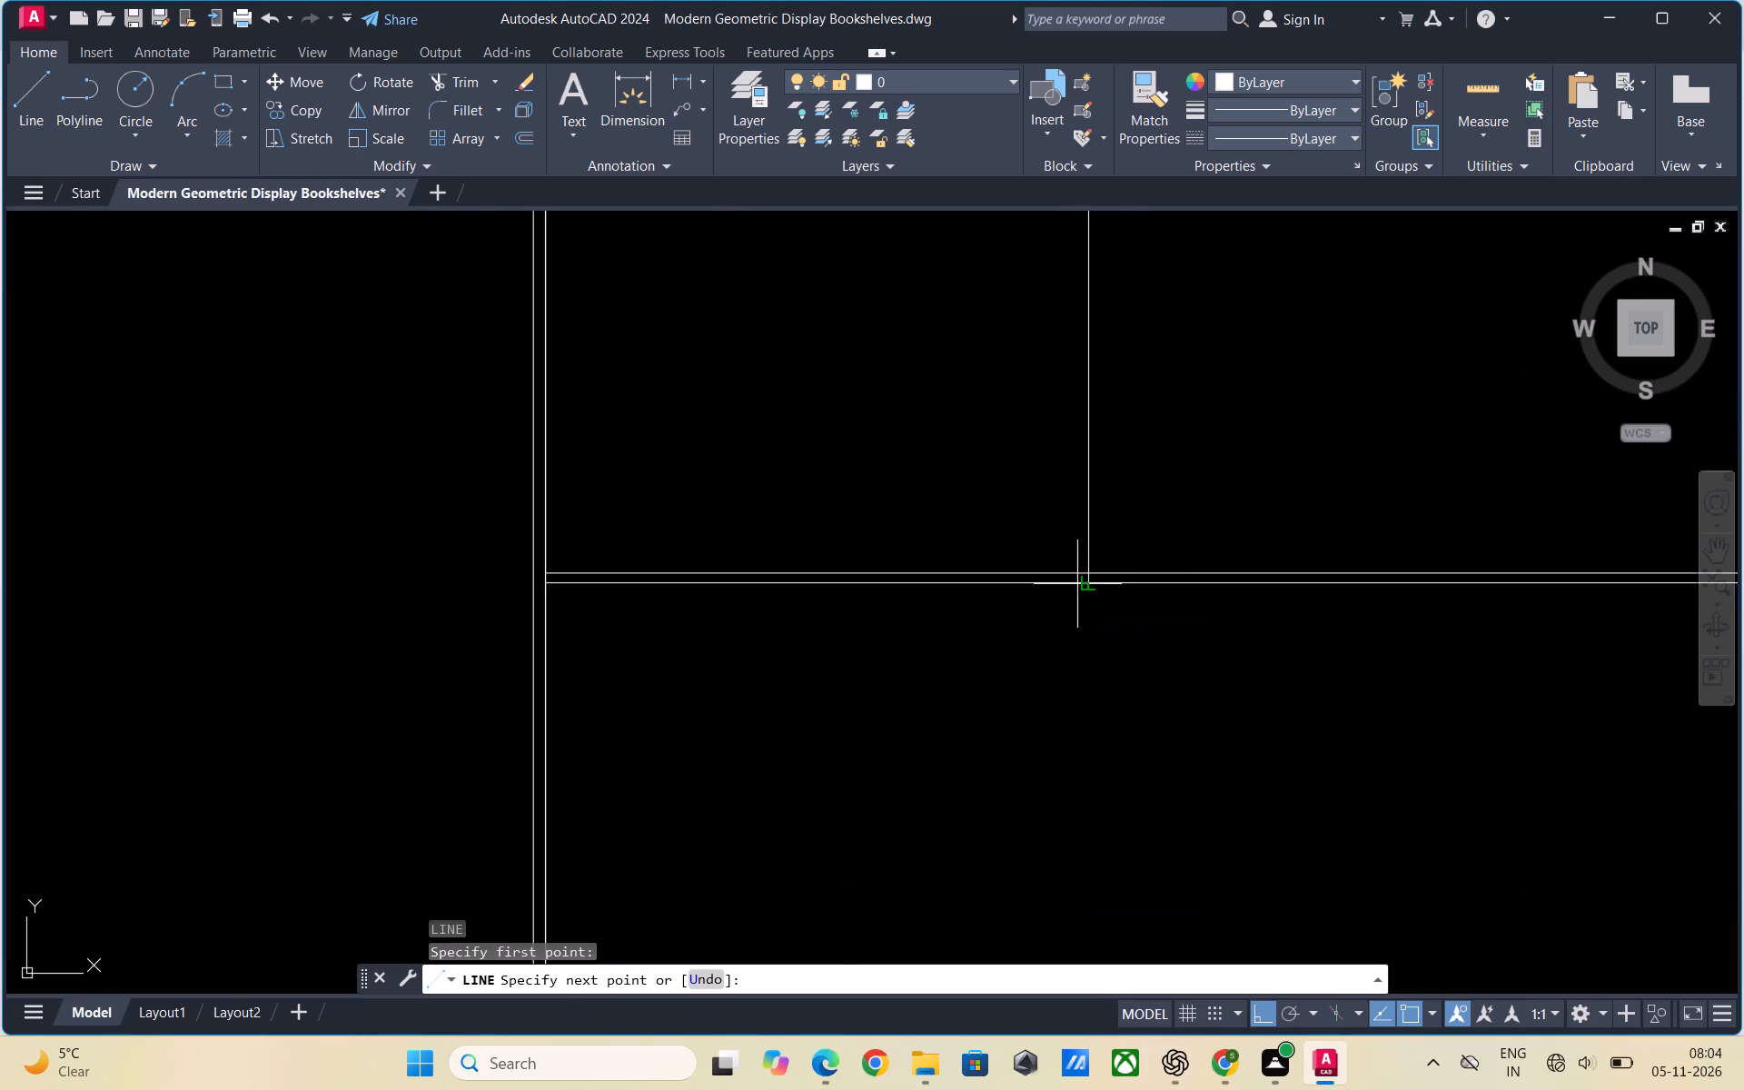
pyautogui.click(1085, 586)
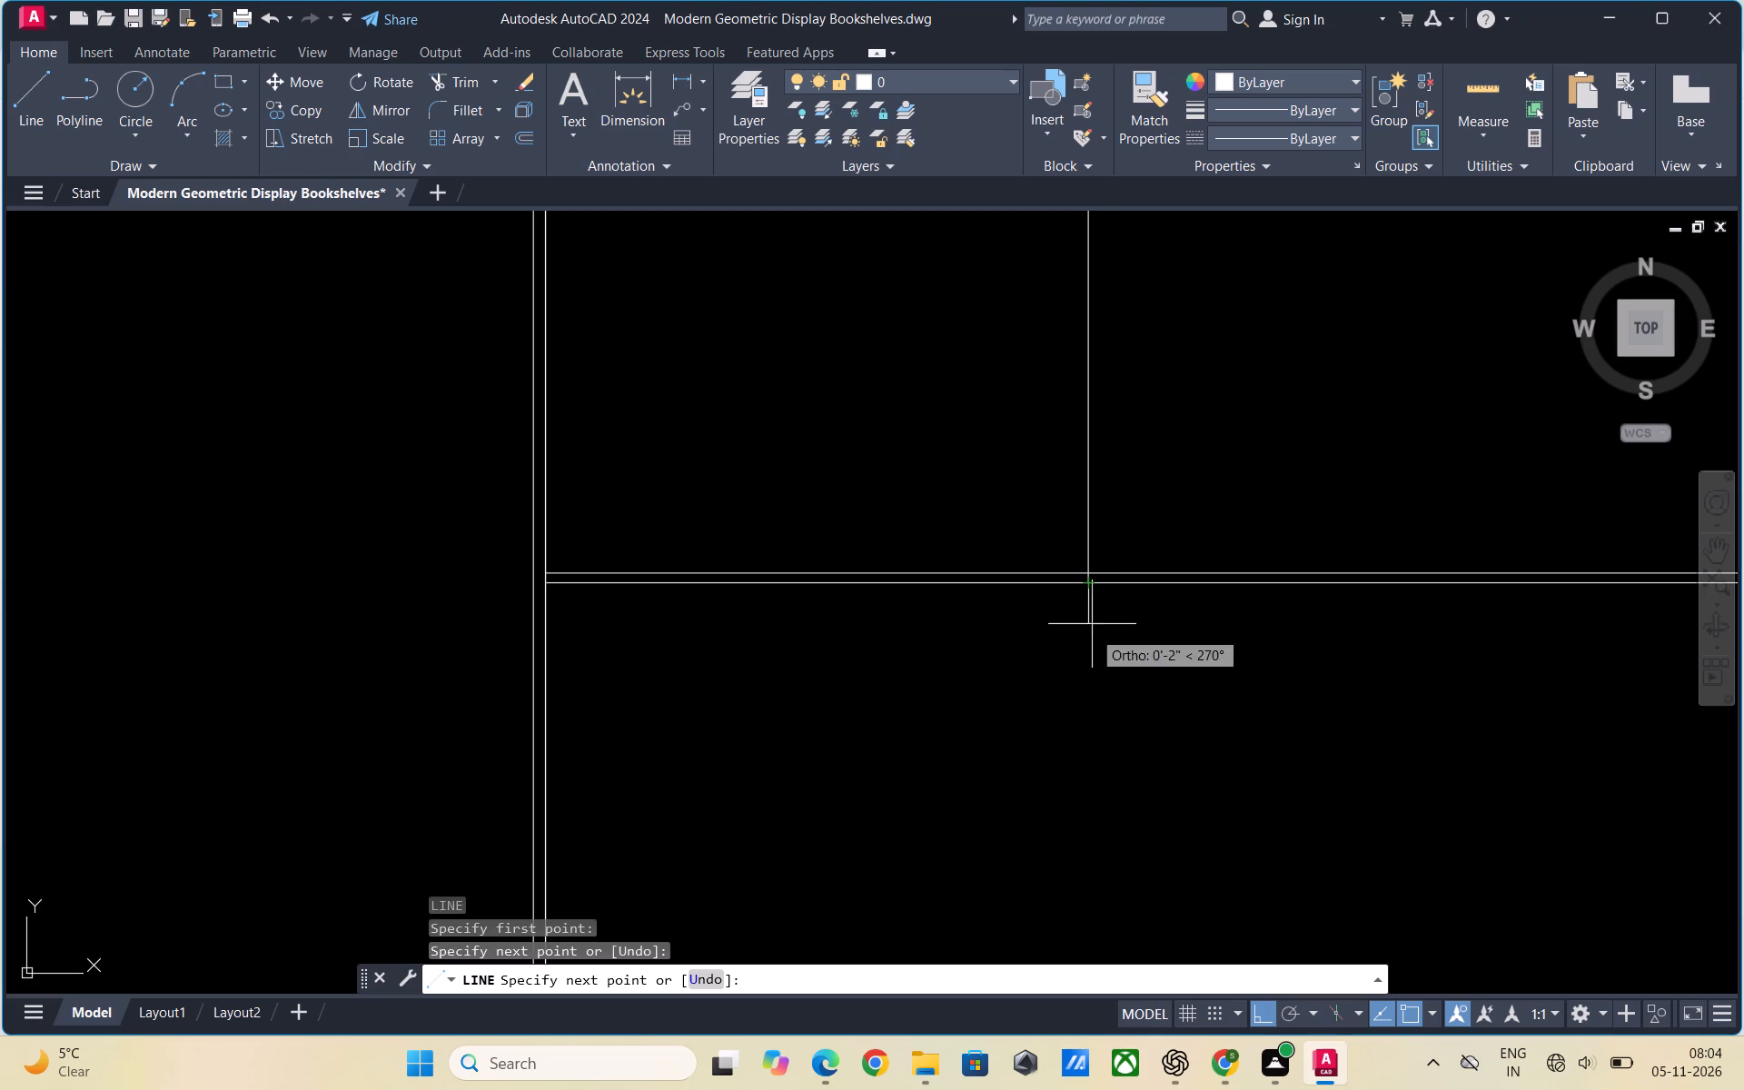
pyautogui.press('Escape')
pyautogui.scroll(-2, 993, 695)
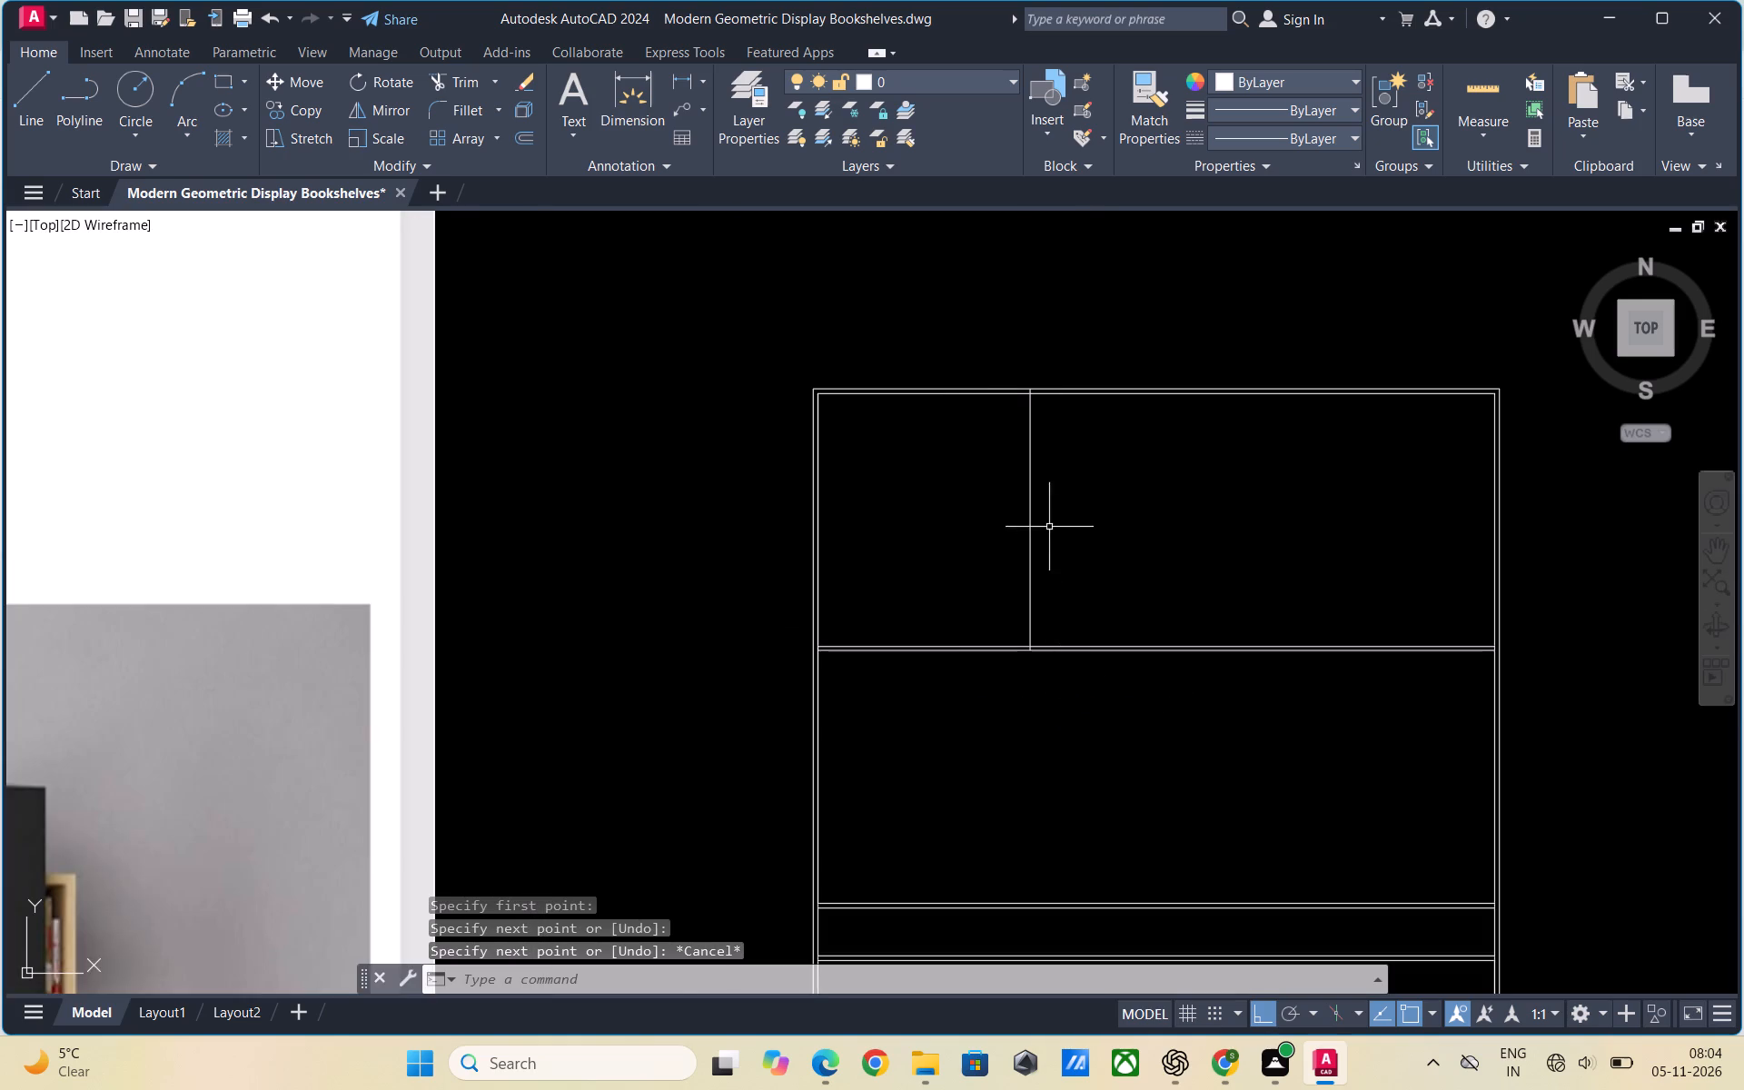
# Extend the vertical divider line below the centre shelf down to the shelf board above the narrow gap.
pyautogui.scroll(2, 1046, 524)
pyautogui.scroll(-3, 990, 688)
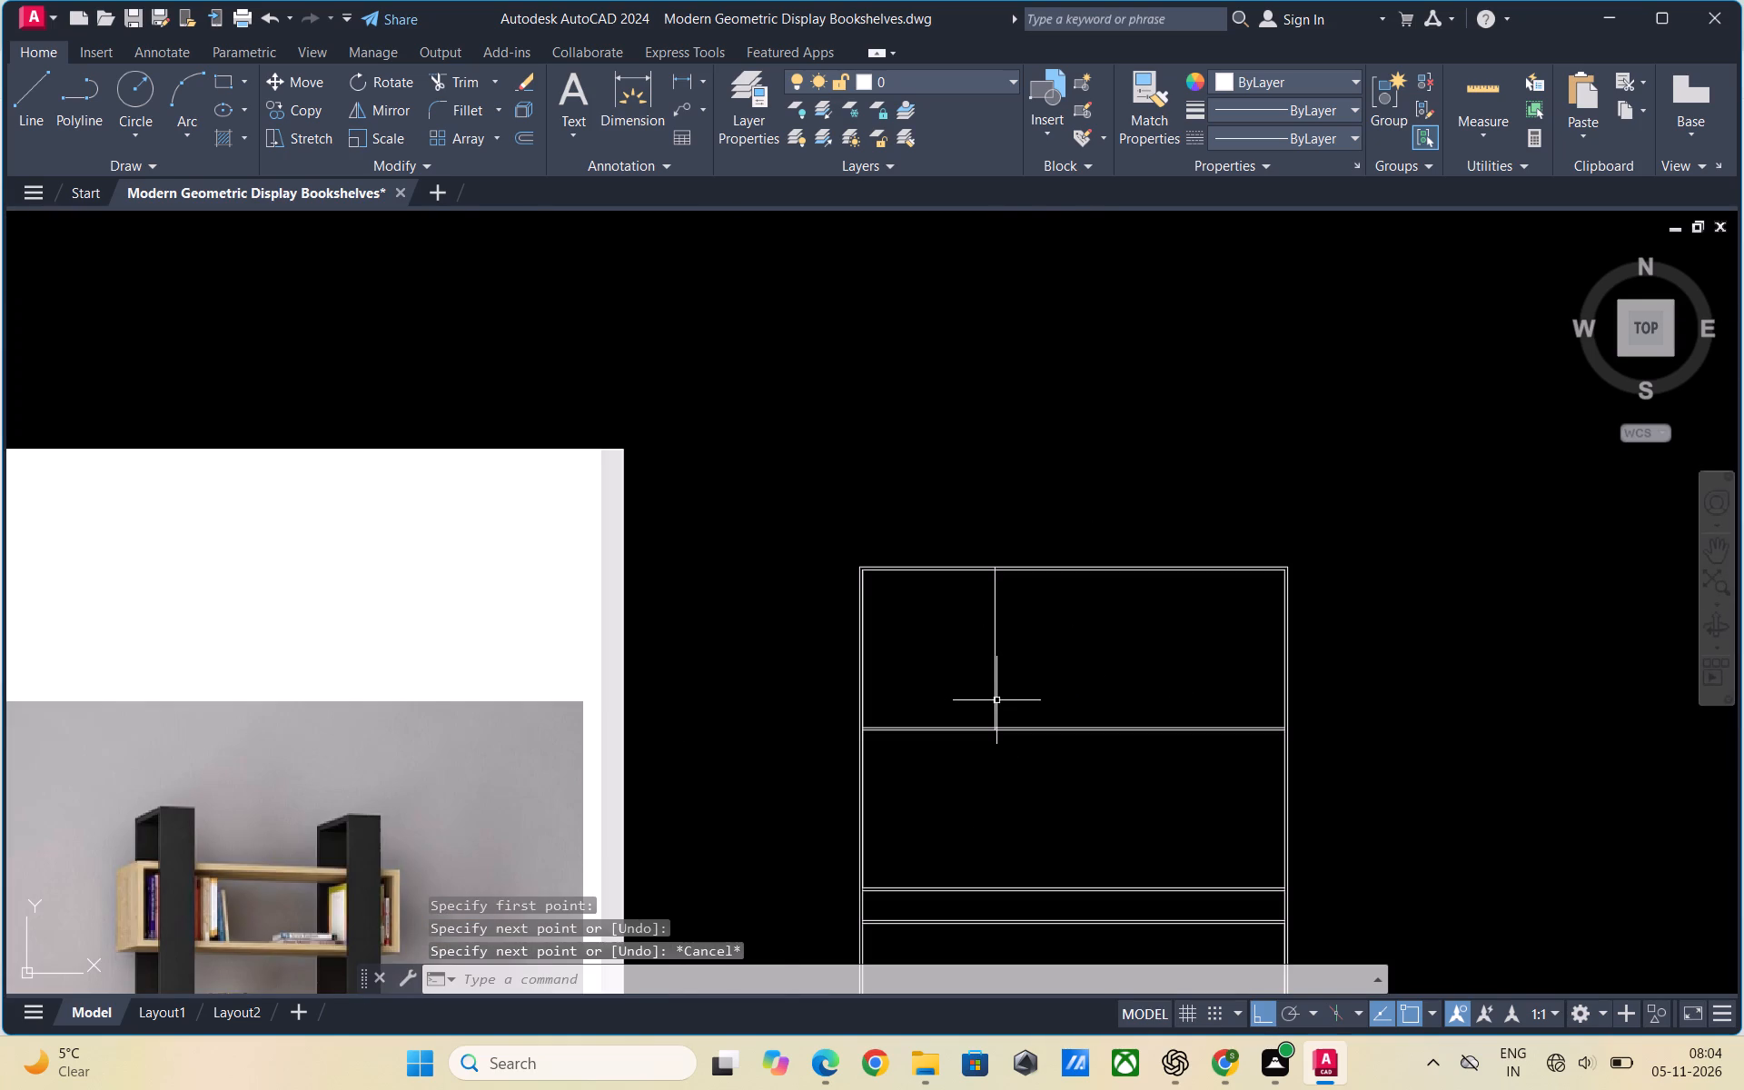
pyautogui.scroll(-2, 1031, 644)
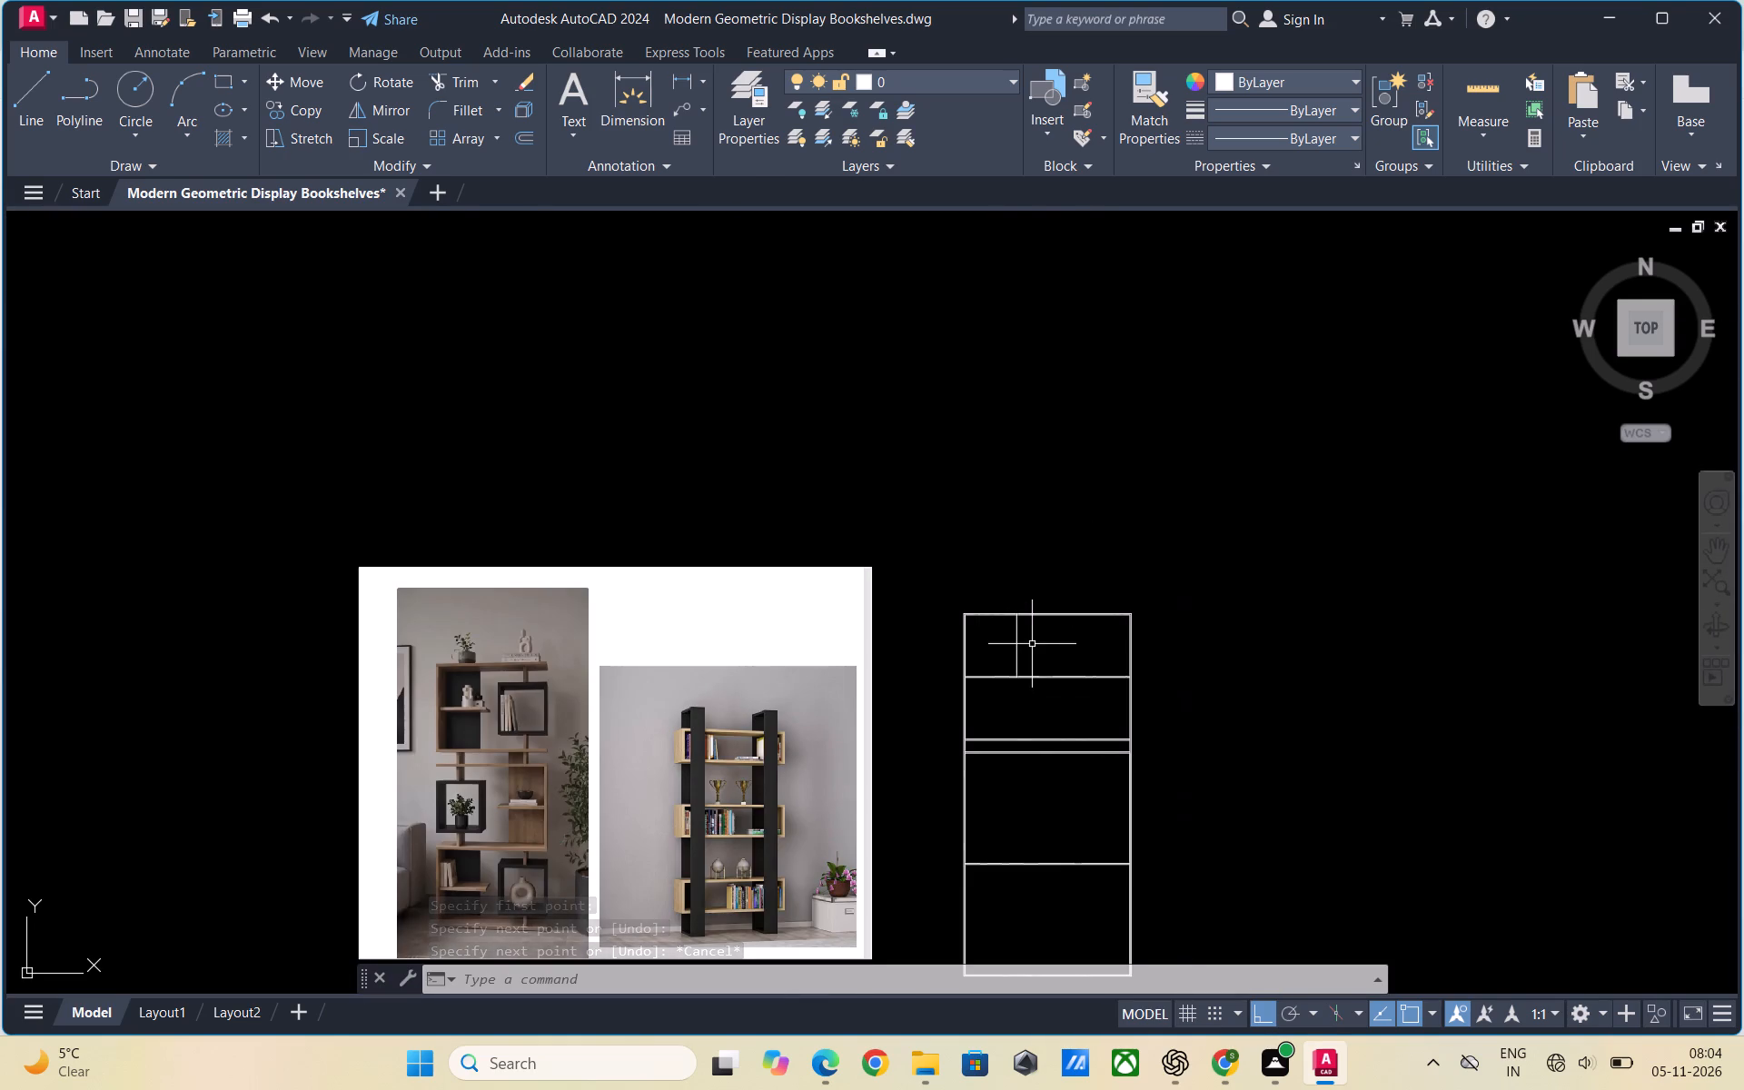
pyautogui.scroll(2, 1000, 695)
pyautogui.scroll(-2, 1001, 693)
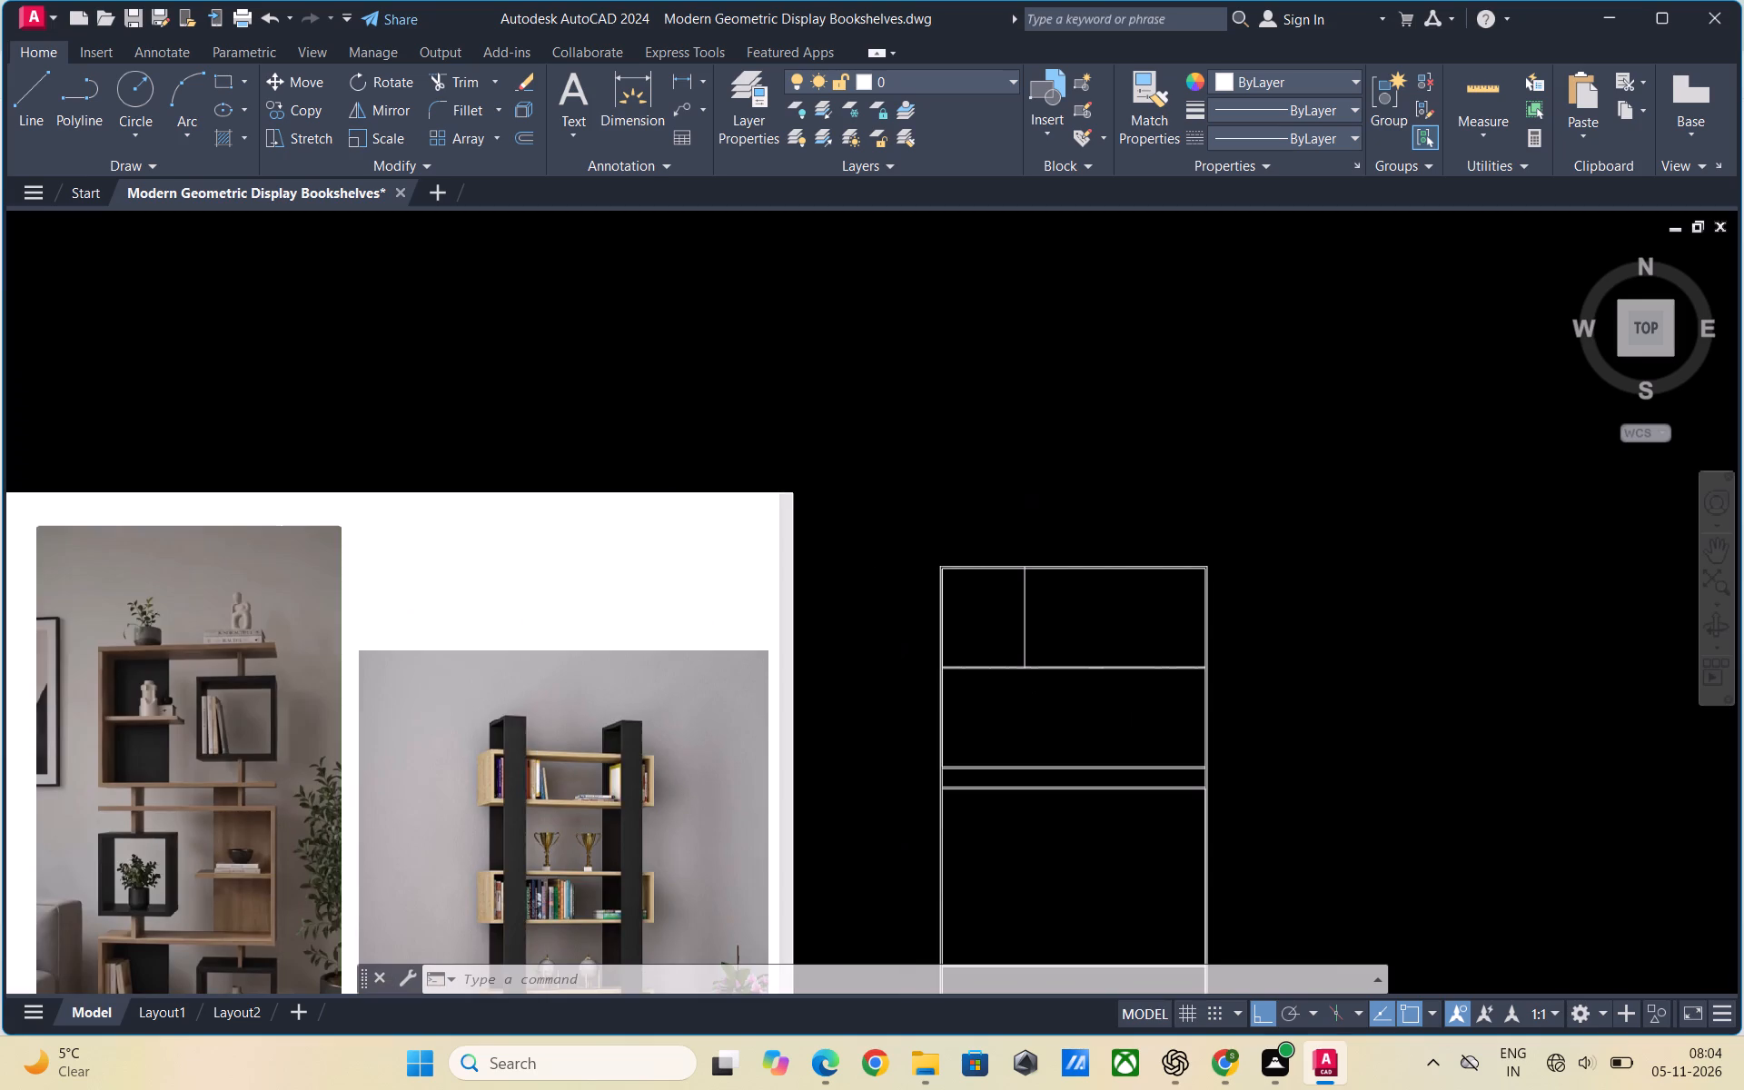
pyautogui.scroll(2, 1025, 685)
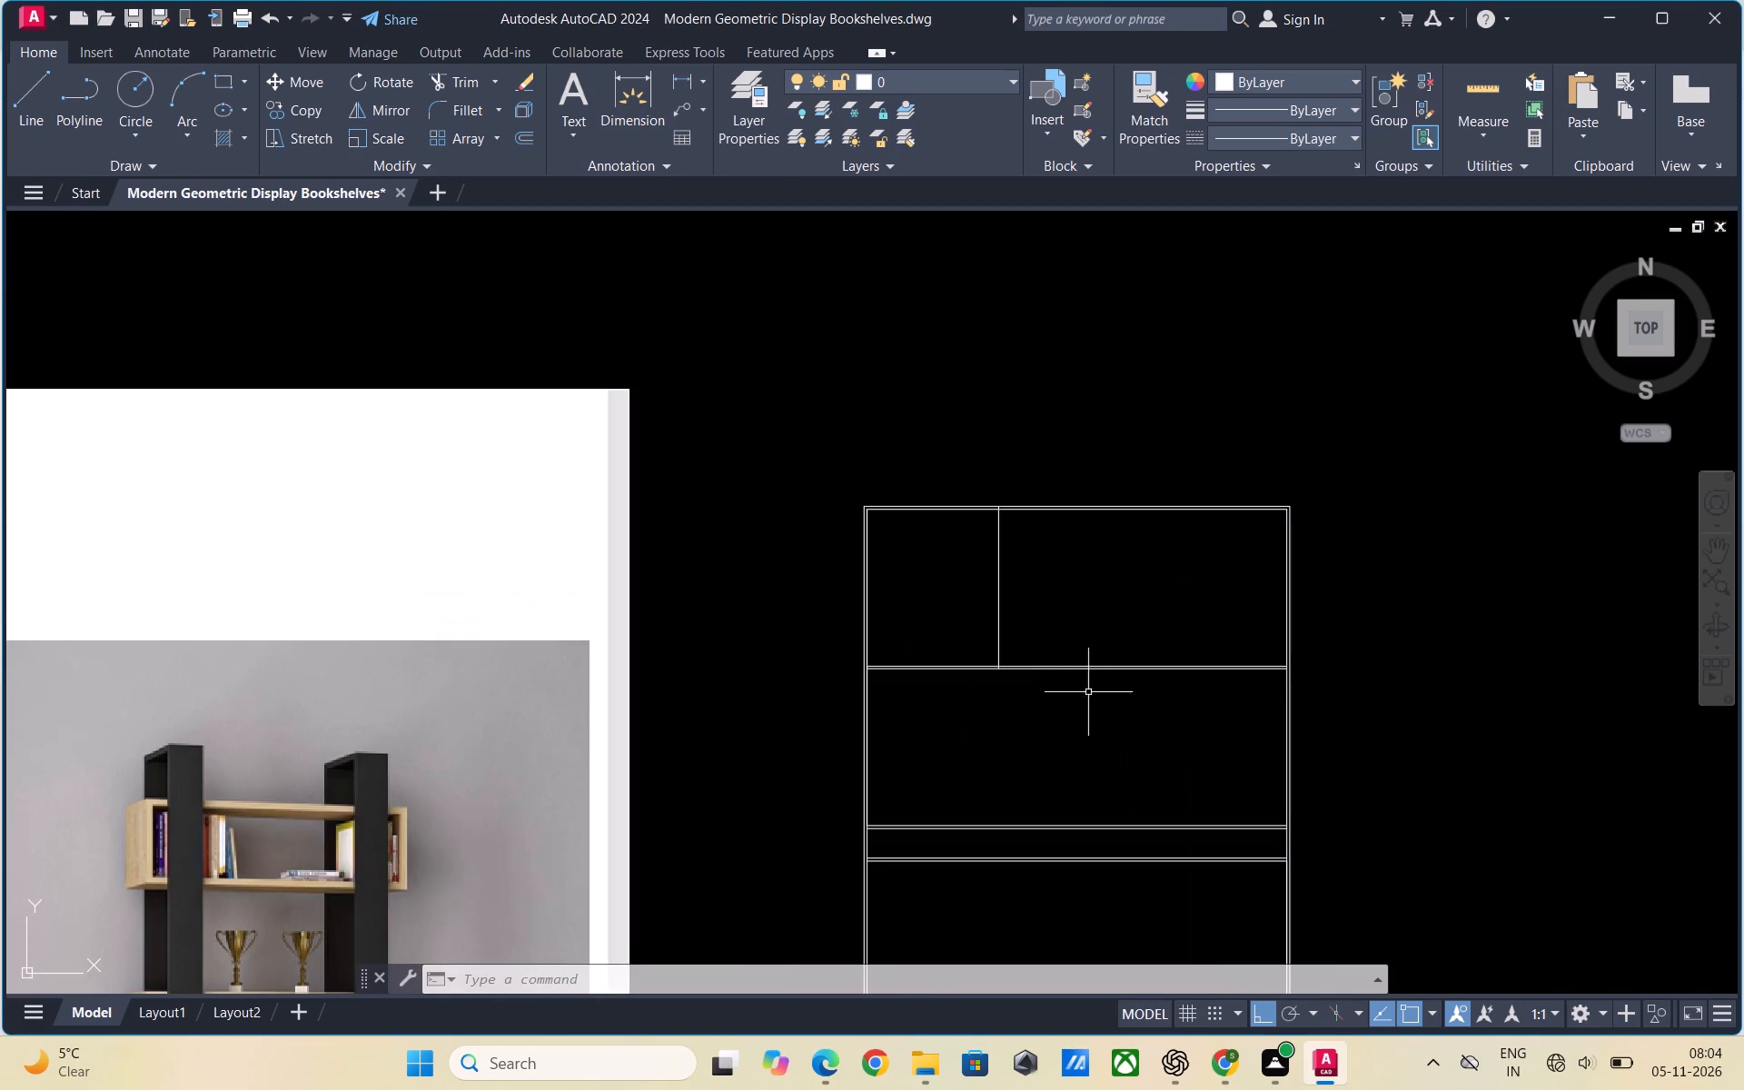
pyautogui.press('Escape')
pyautogui.press('e')
pyautogui.press('x')
pyautogui.press('space')
pyautogui.press('space')
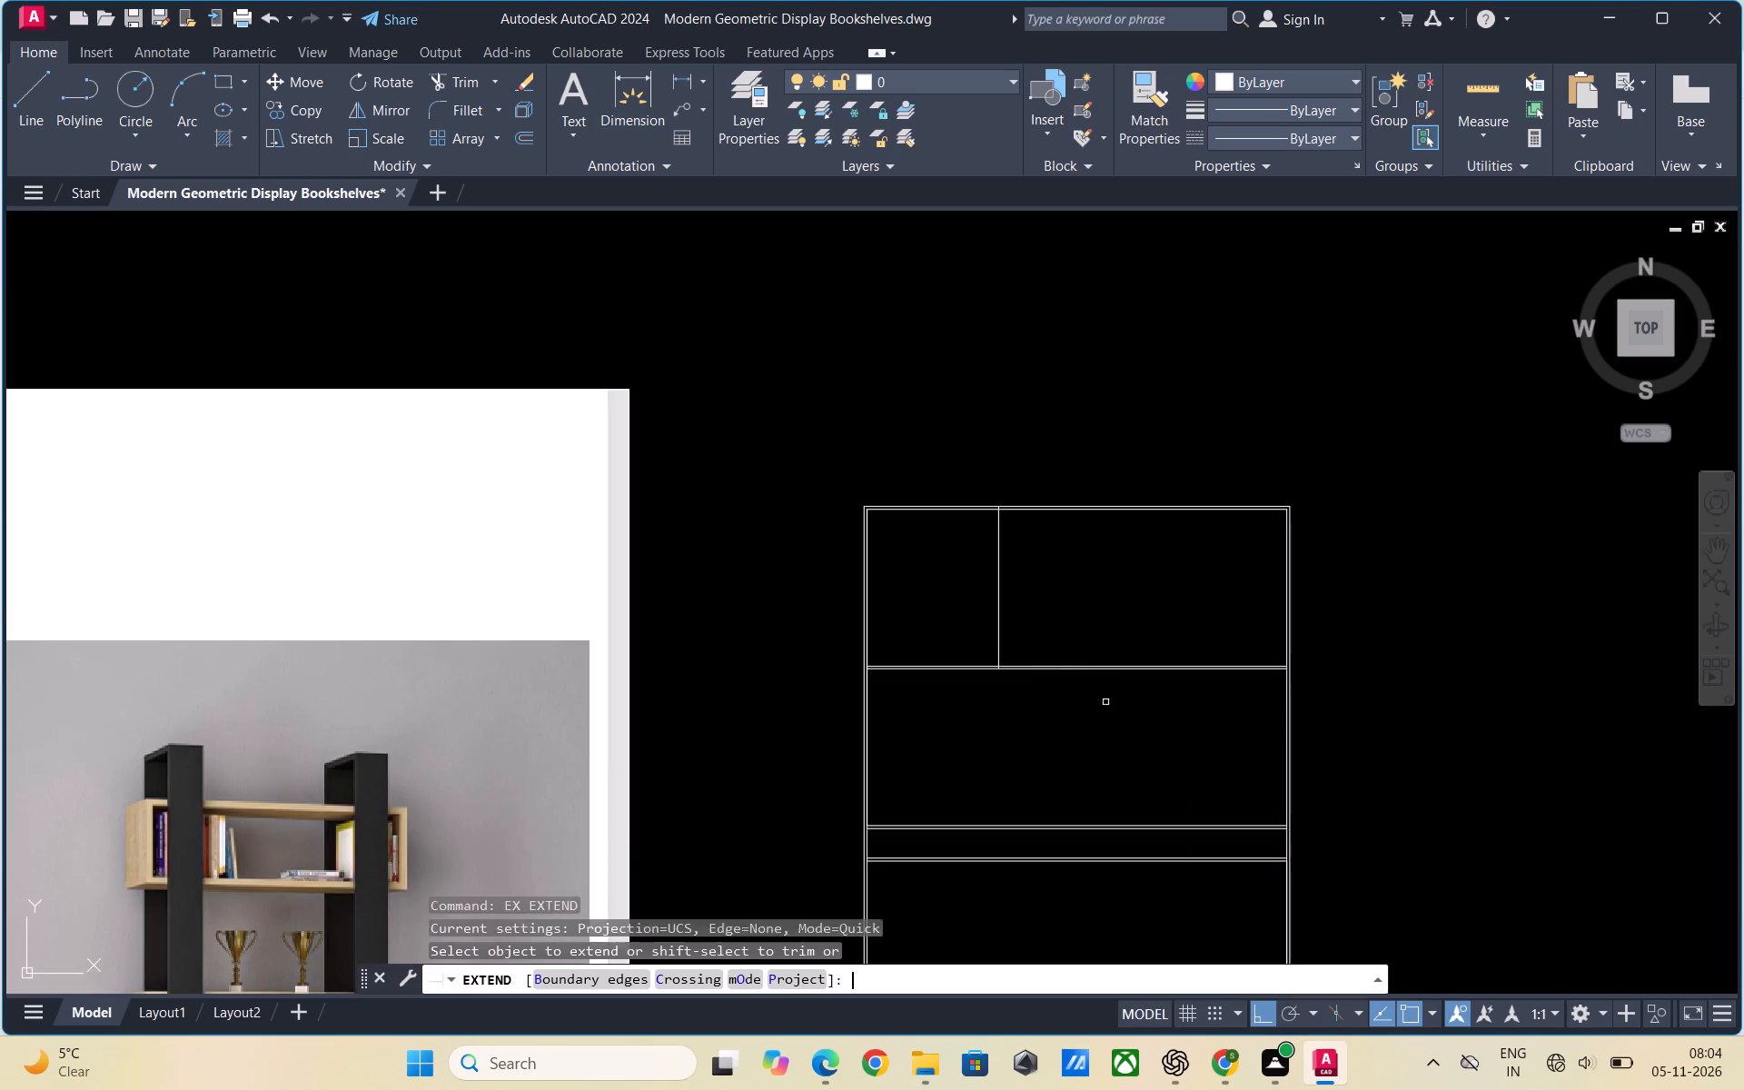
pyautogui.click(996, 617)
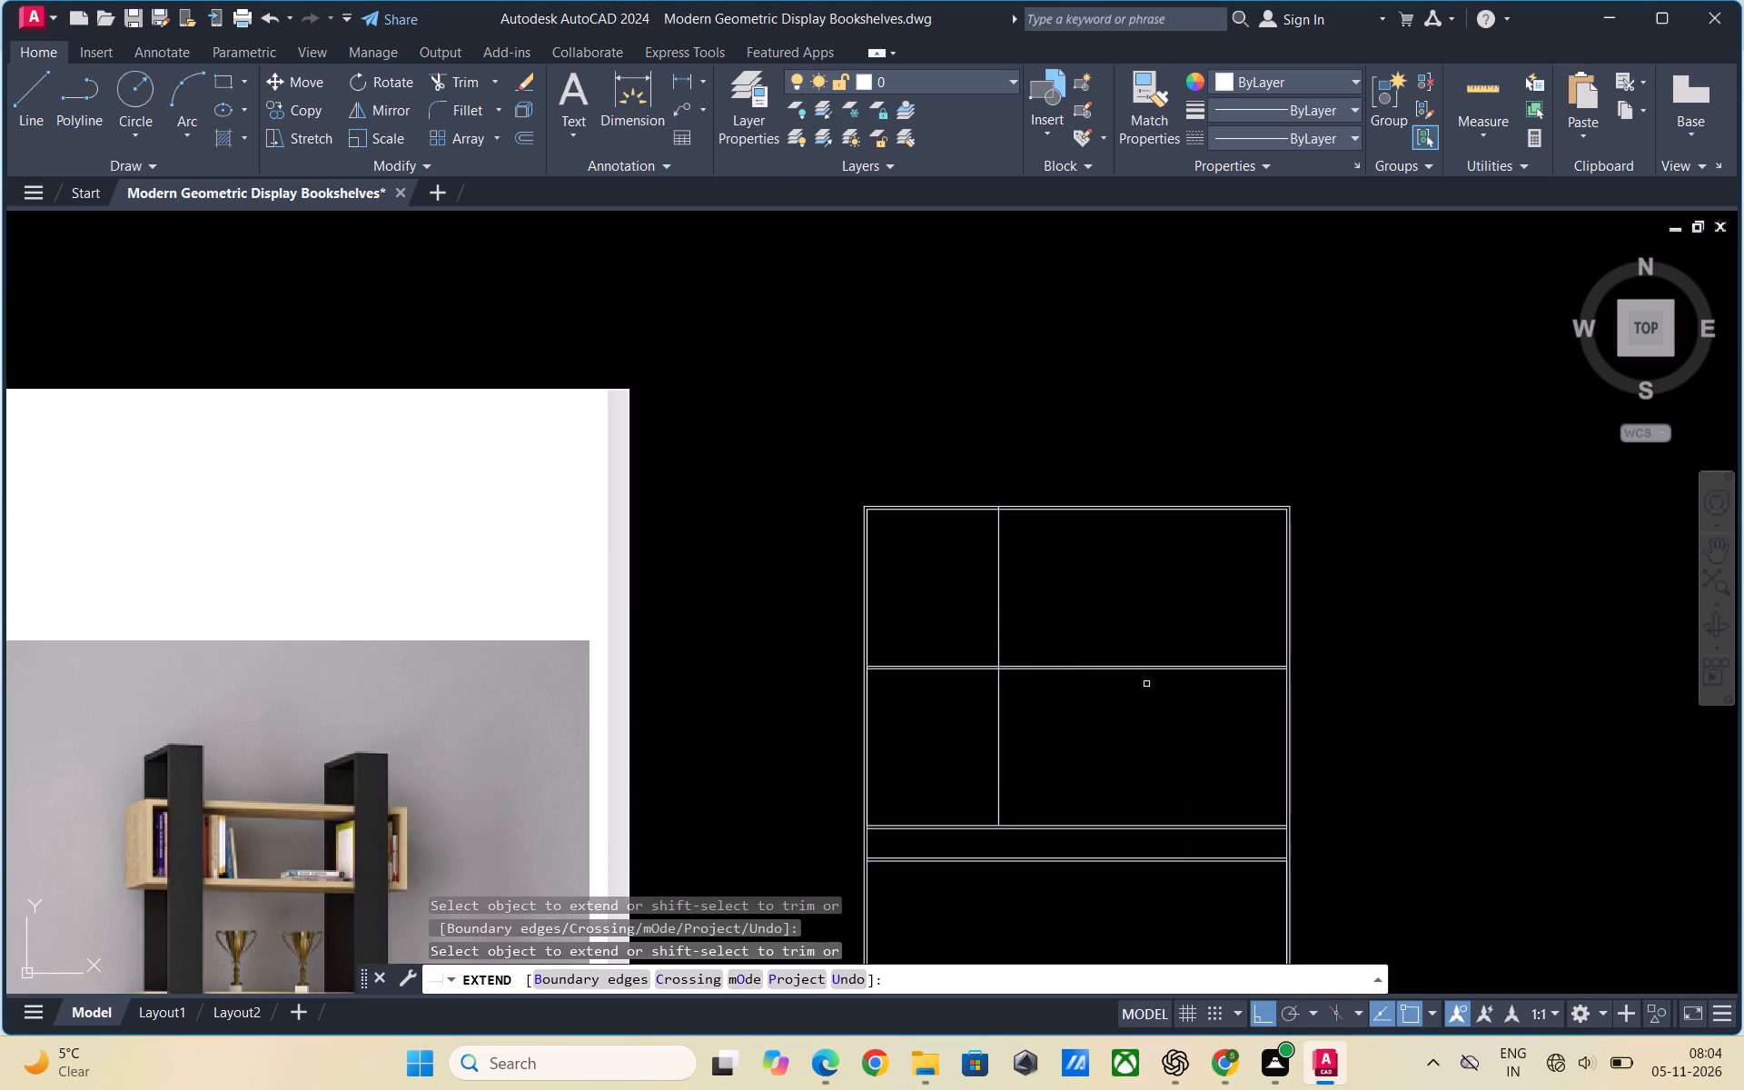
pyautogui.press('Escape')
pyautogui.press('Escape')
pyautogui.press('Escape')
# Trim both centre shelf lines on the right side of the vertical divider.
pyautogui.write('TR')
pyautogui.press('Return')
pyautogui.press('Return')
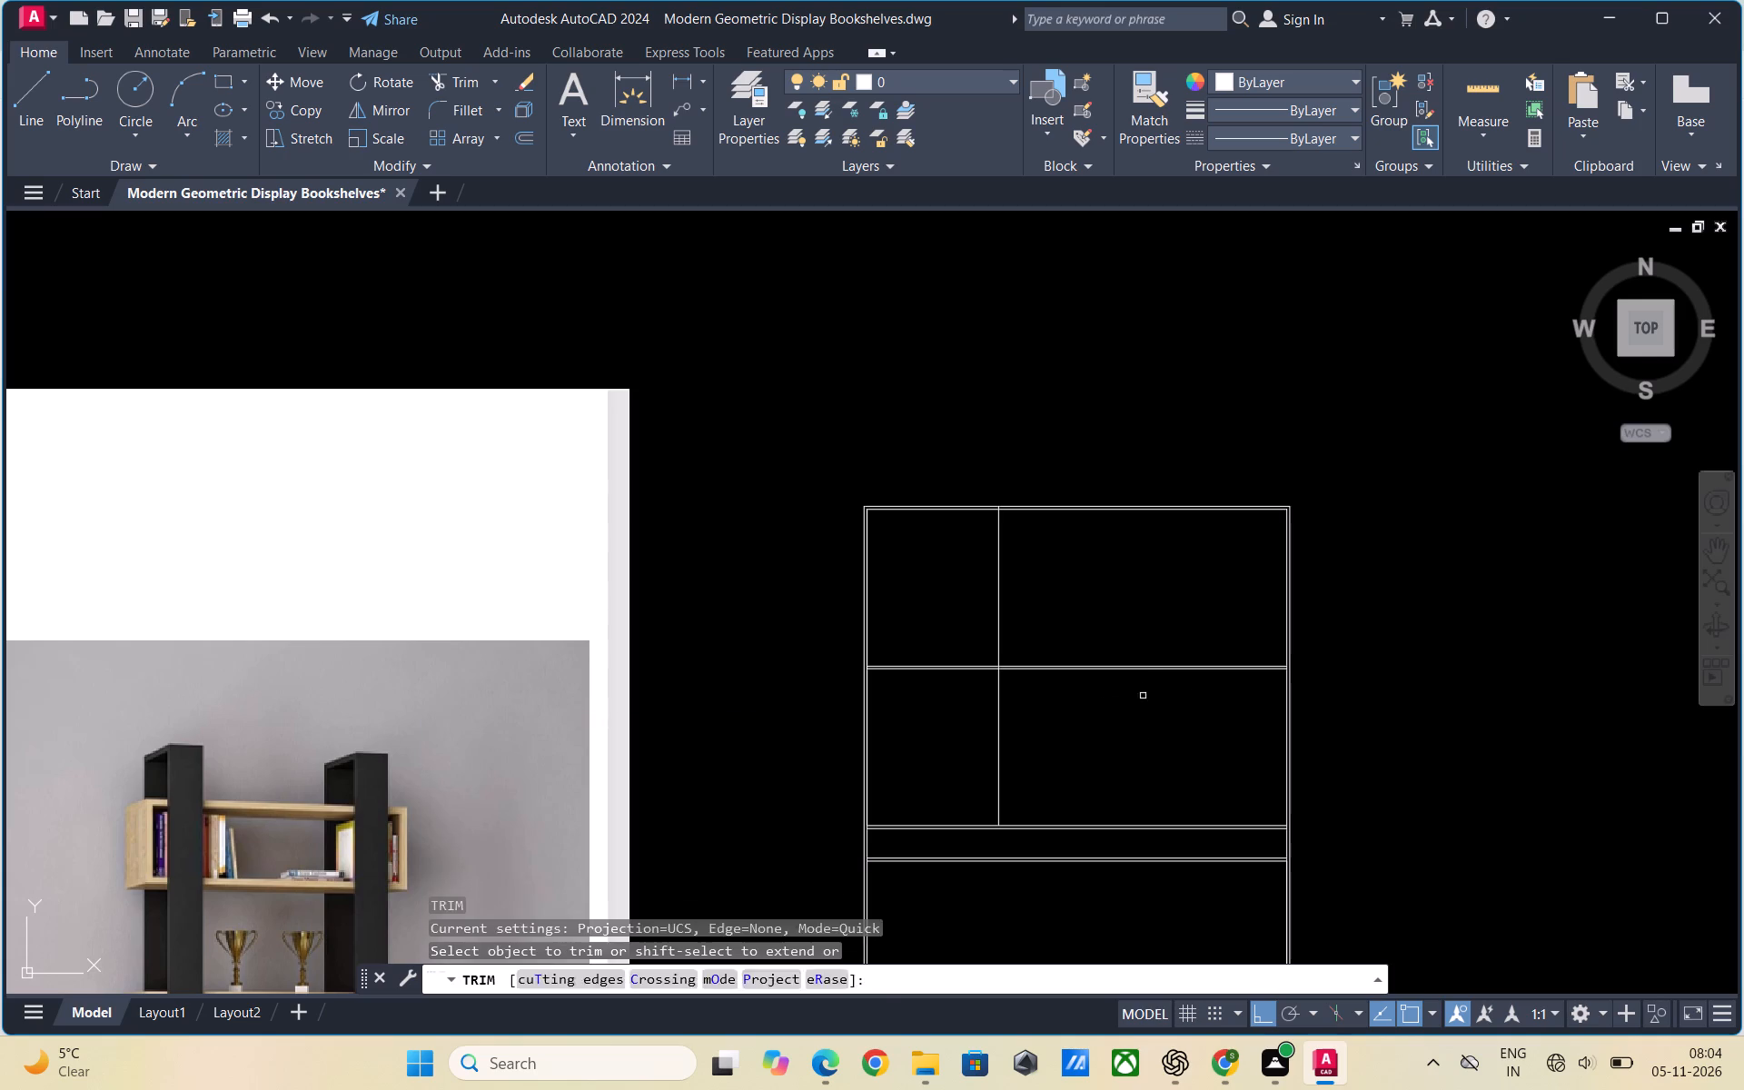
pyautogui.click(1146, 709)
pyautogui.click(1082, 625)
pyautogui.press('Escape')
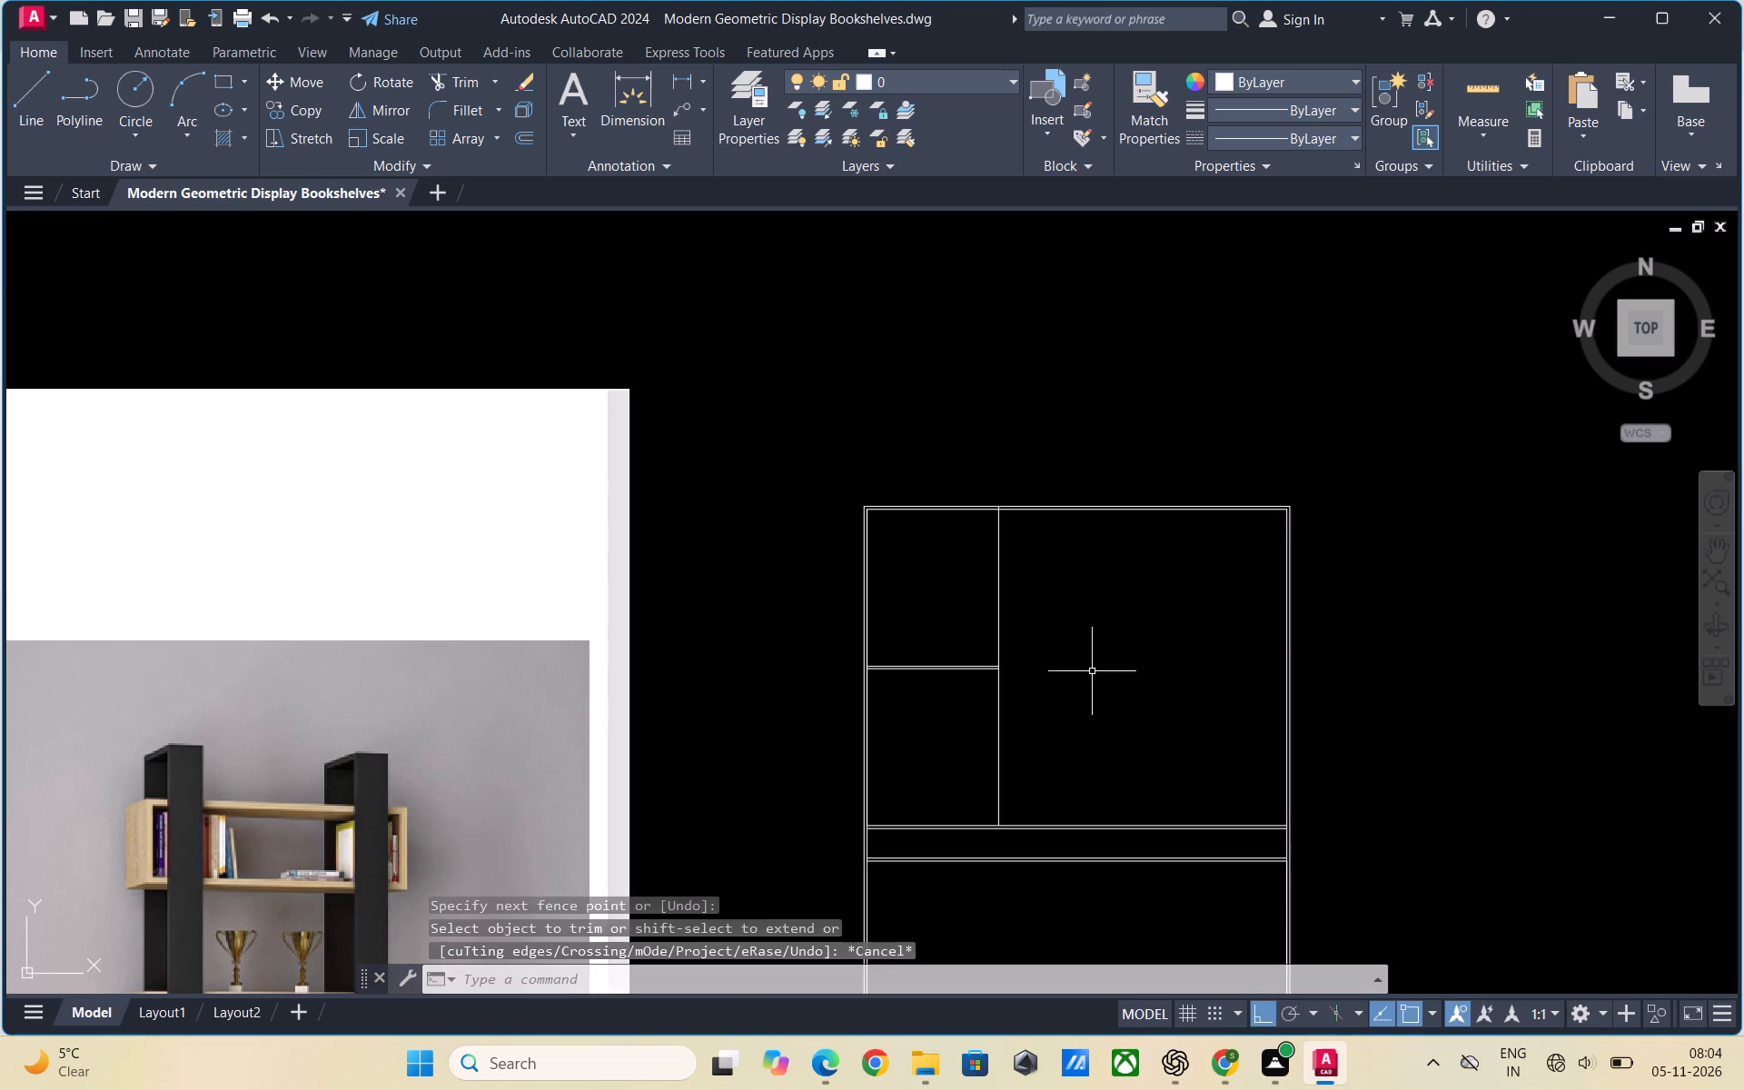
# Draw a roughly square rectangle for the display box inside the large compartment right of the divider.
pyautogui.scroll(-1, 1089, 675)
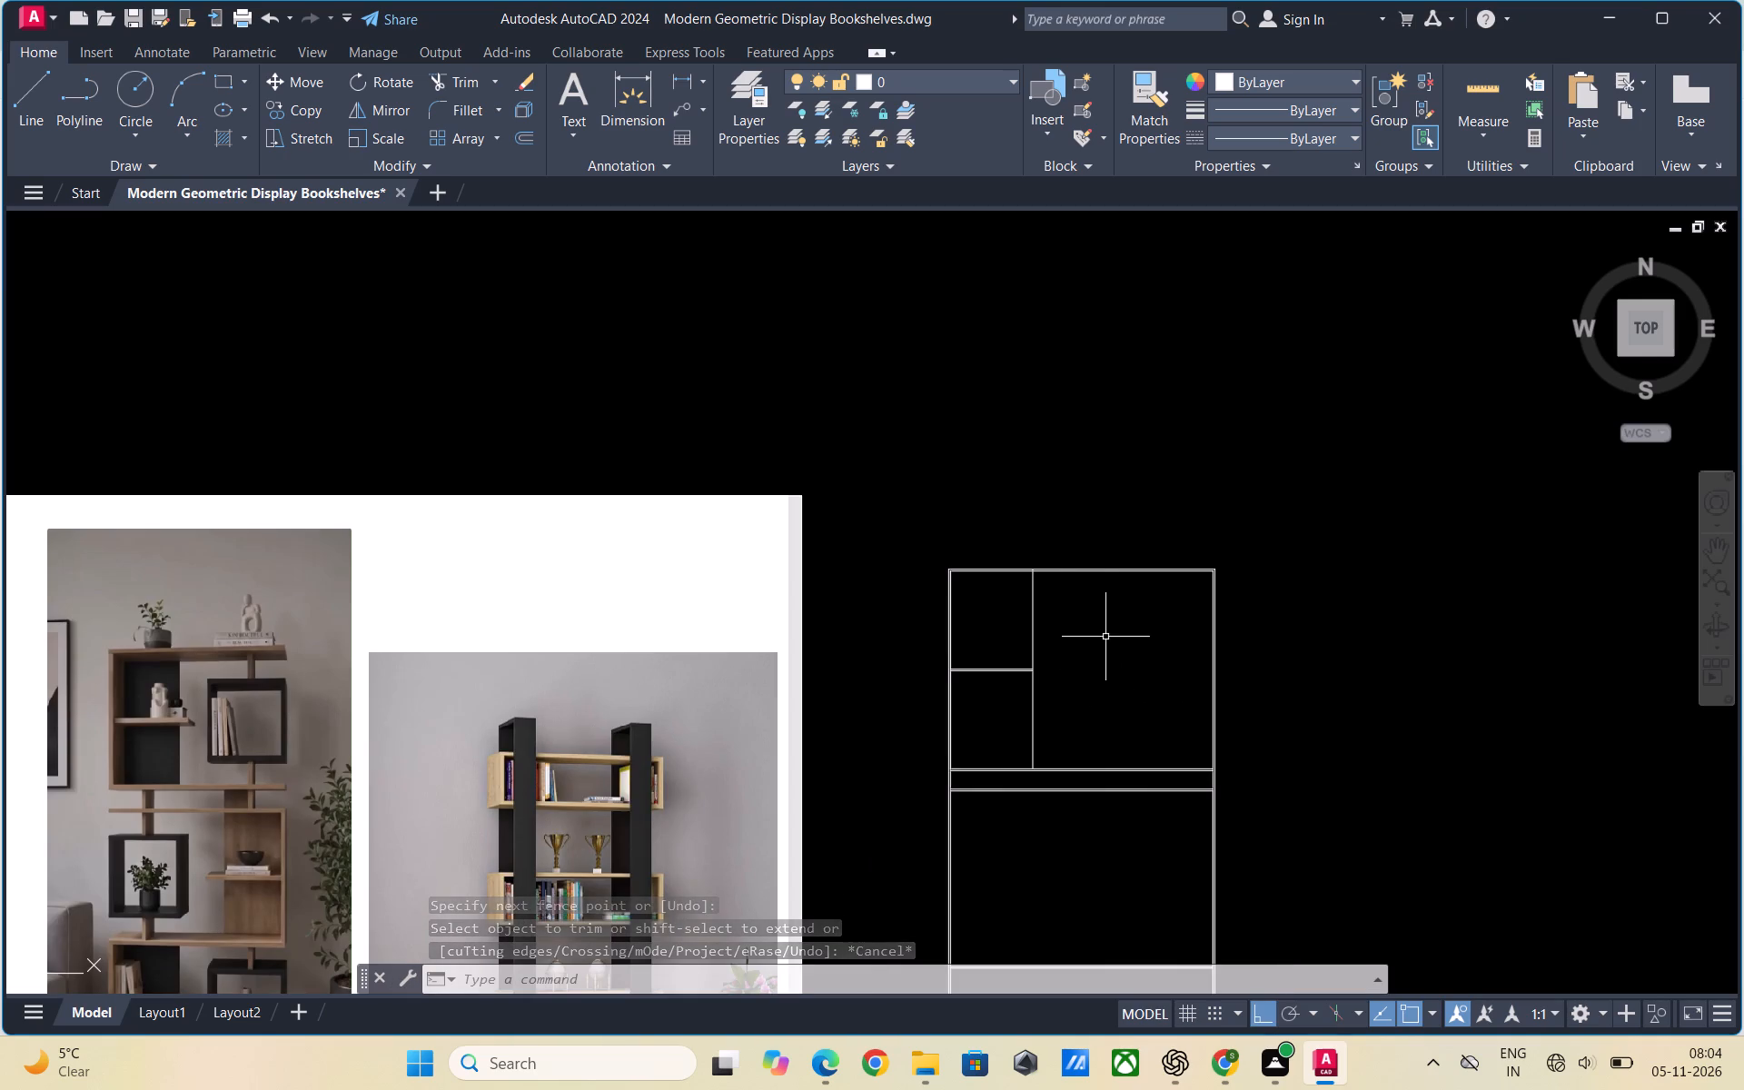
pyautogui.scroll(-1, 841, 636)
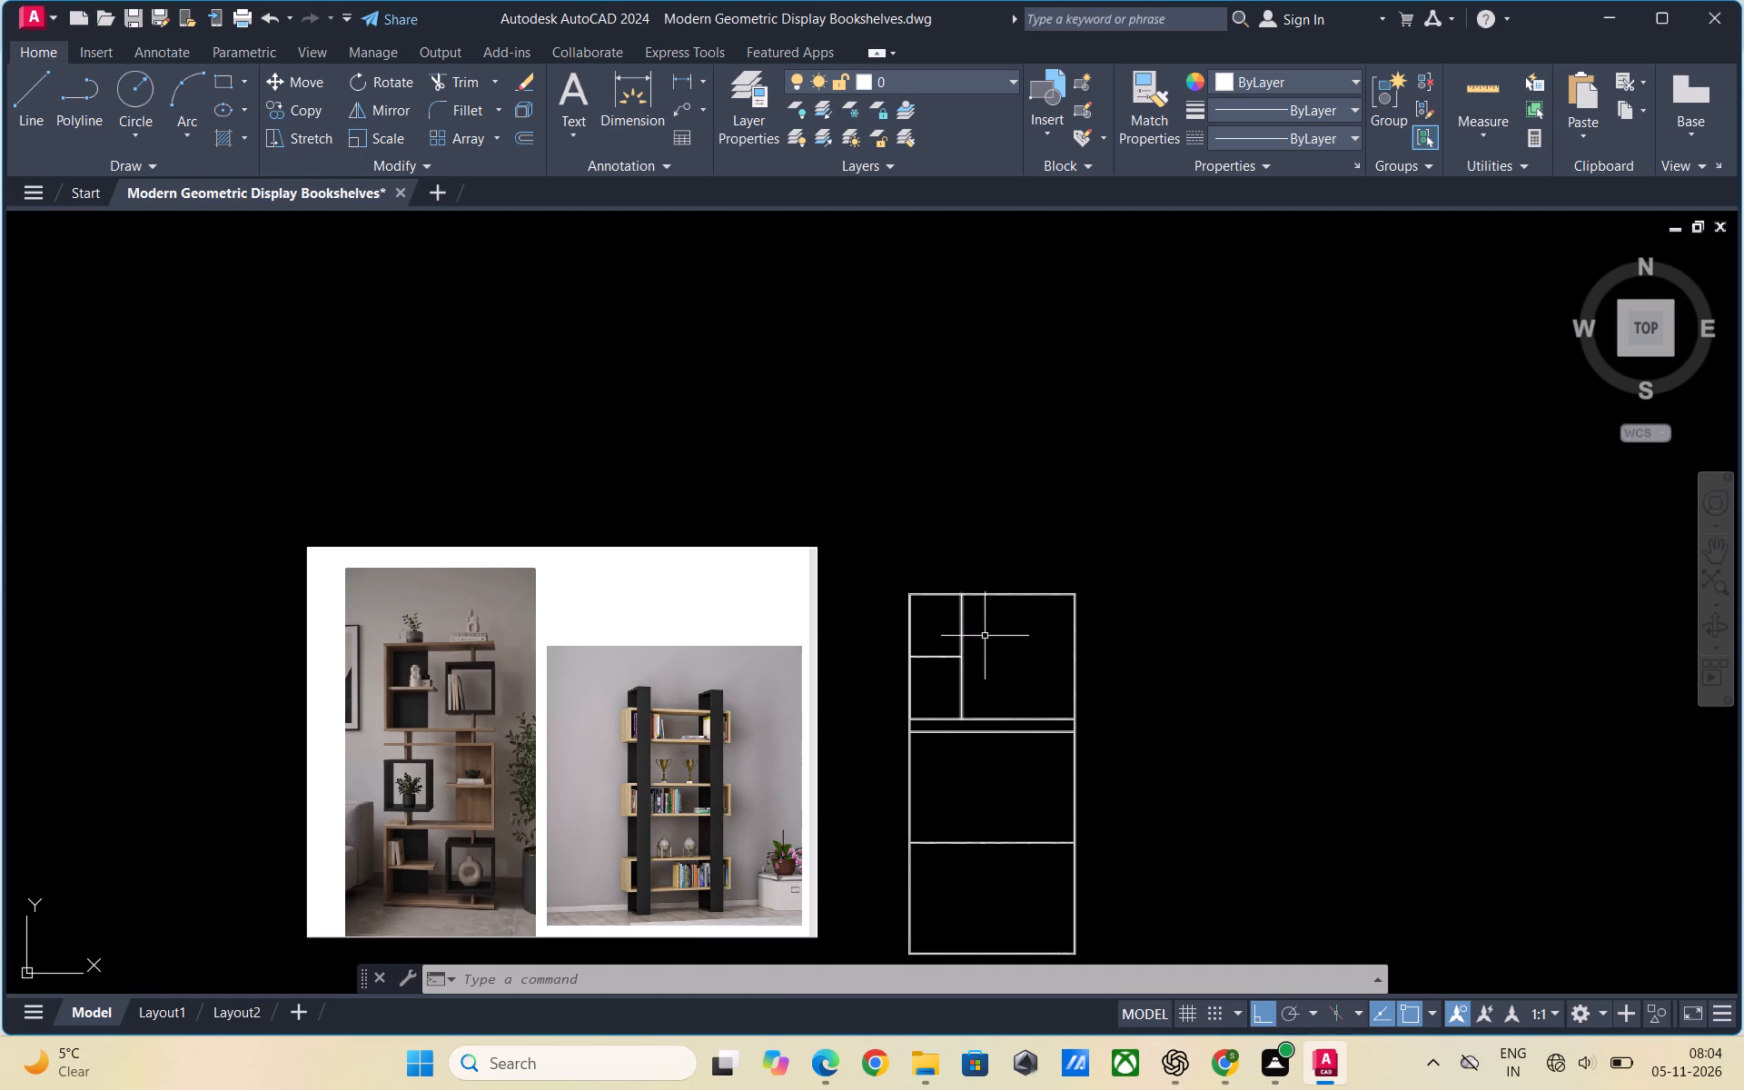
pyautogui.scroll(1, 1006, 642)
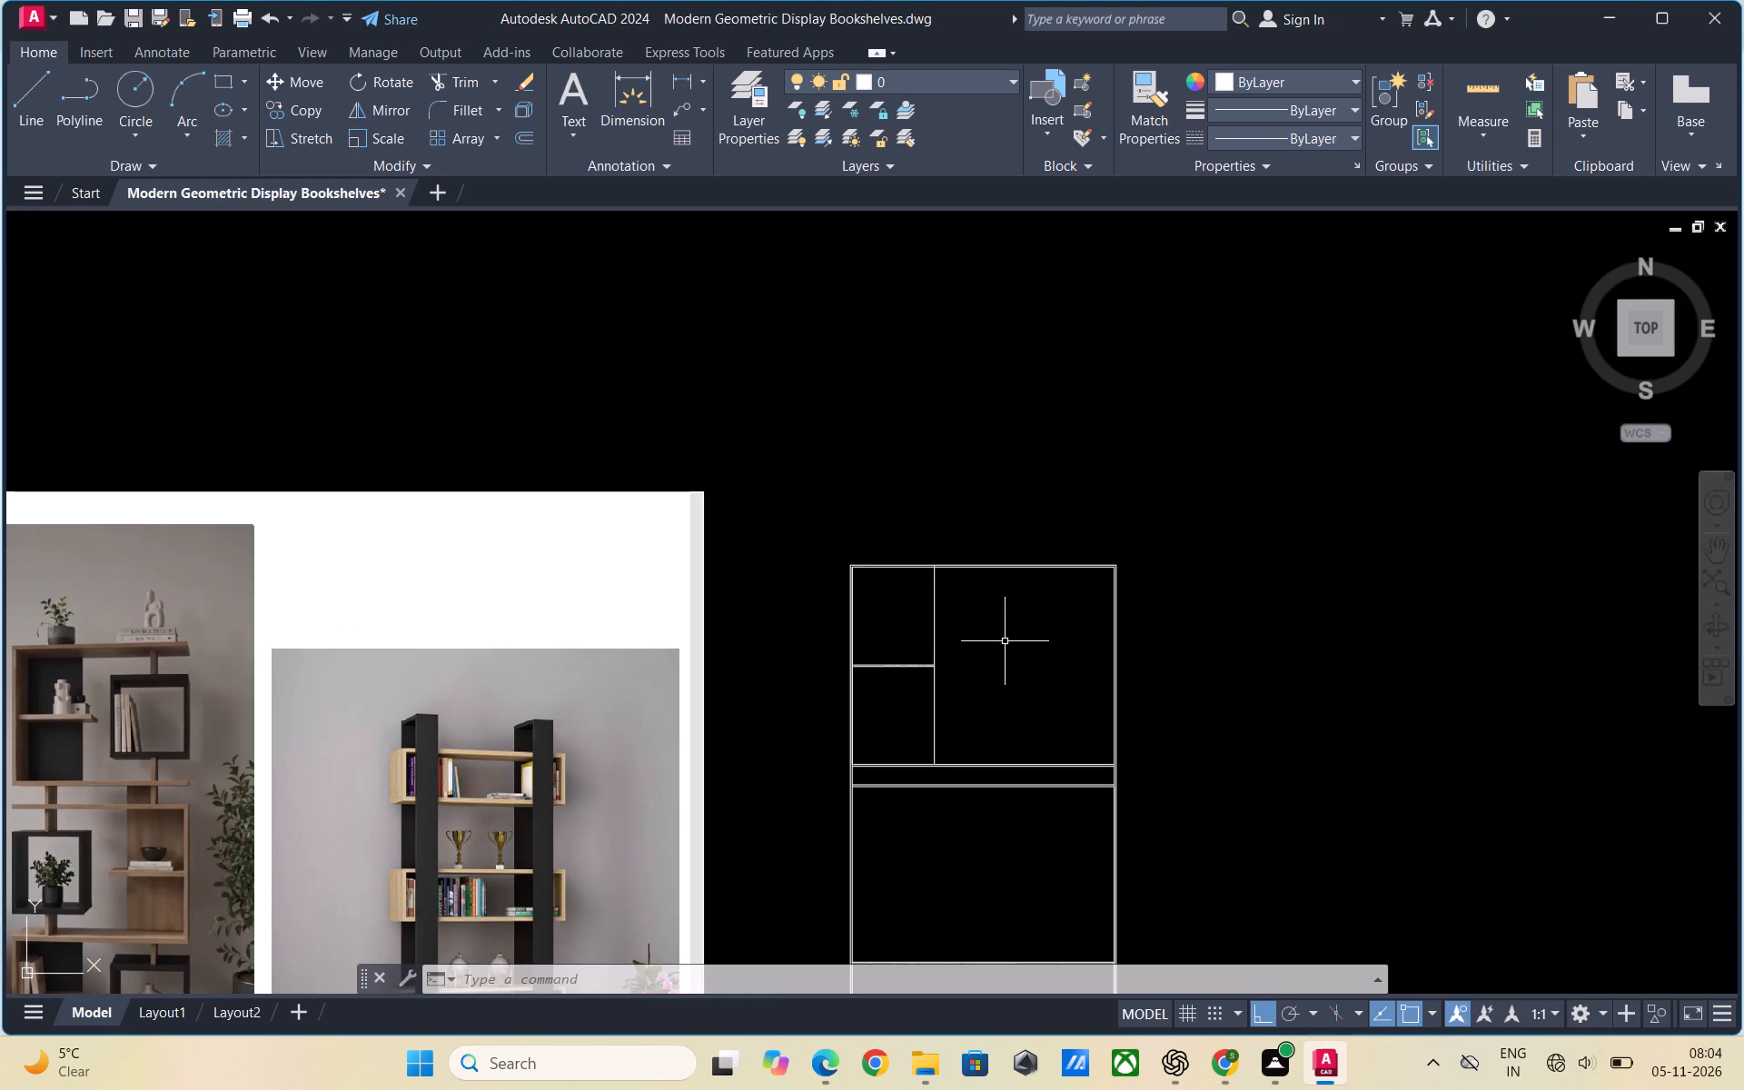
pyautogui.write('REC')
pyautogui.press('Return')
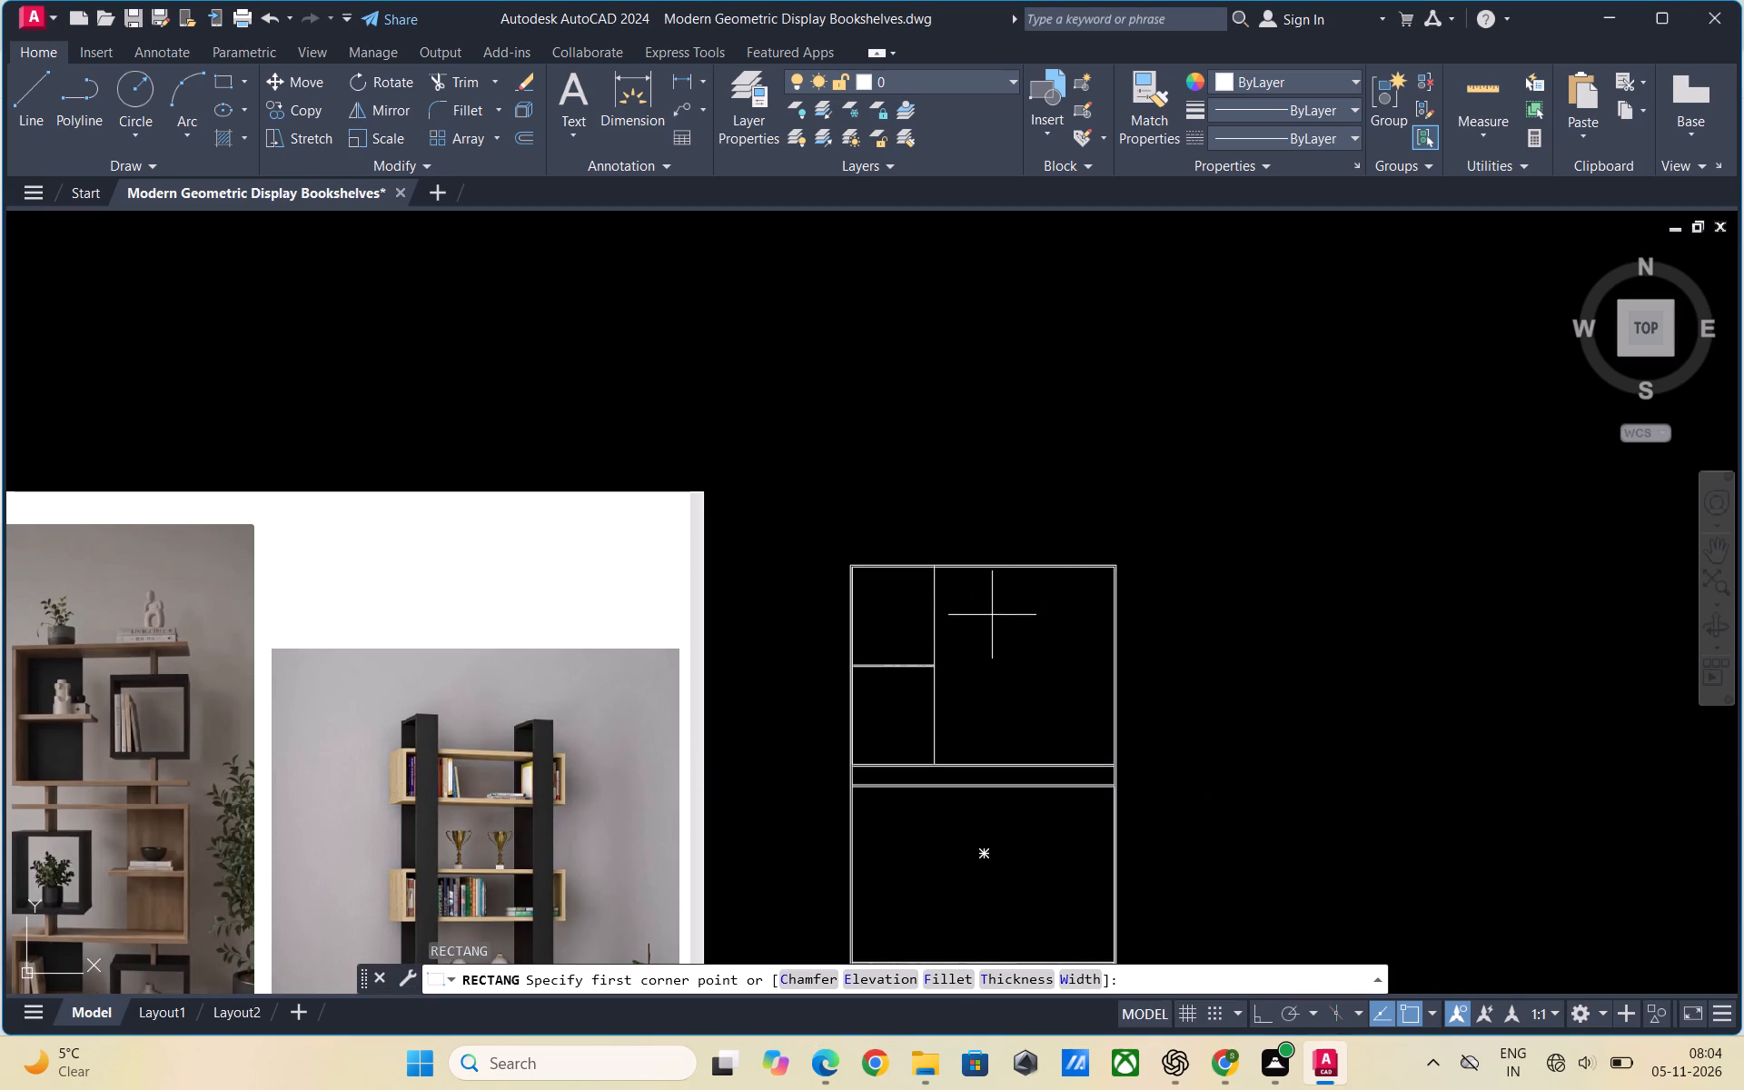
pyautogui.click(988, 614)
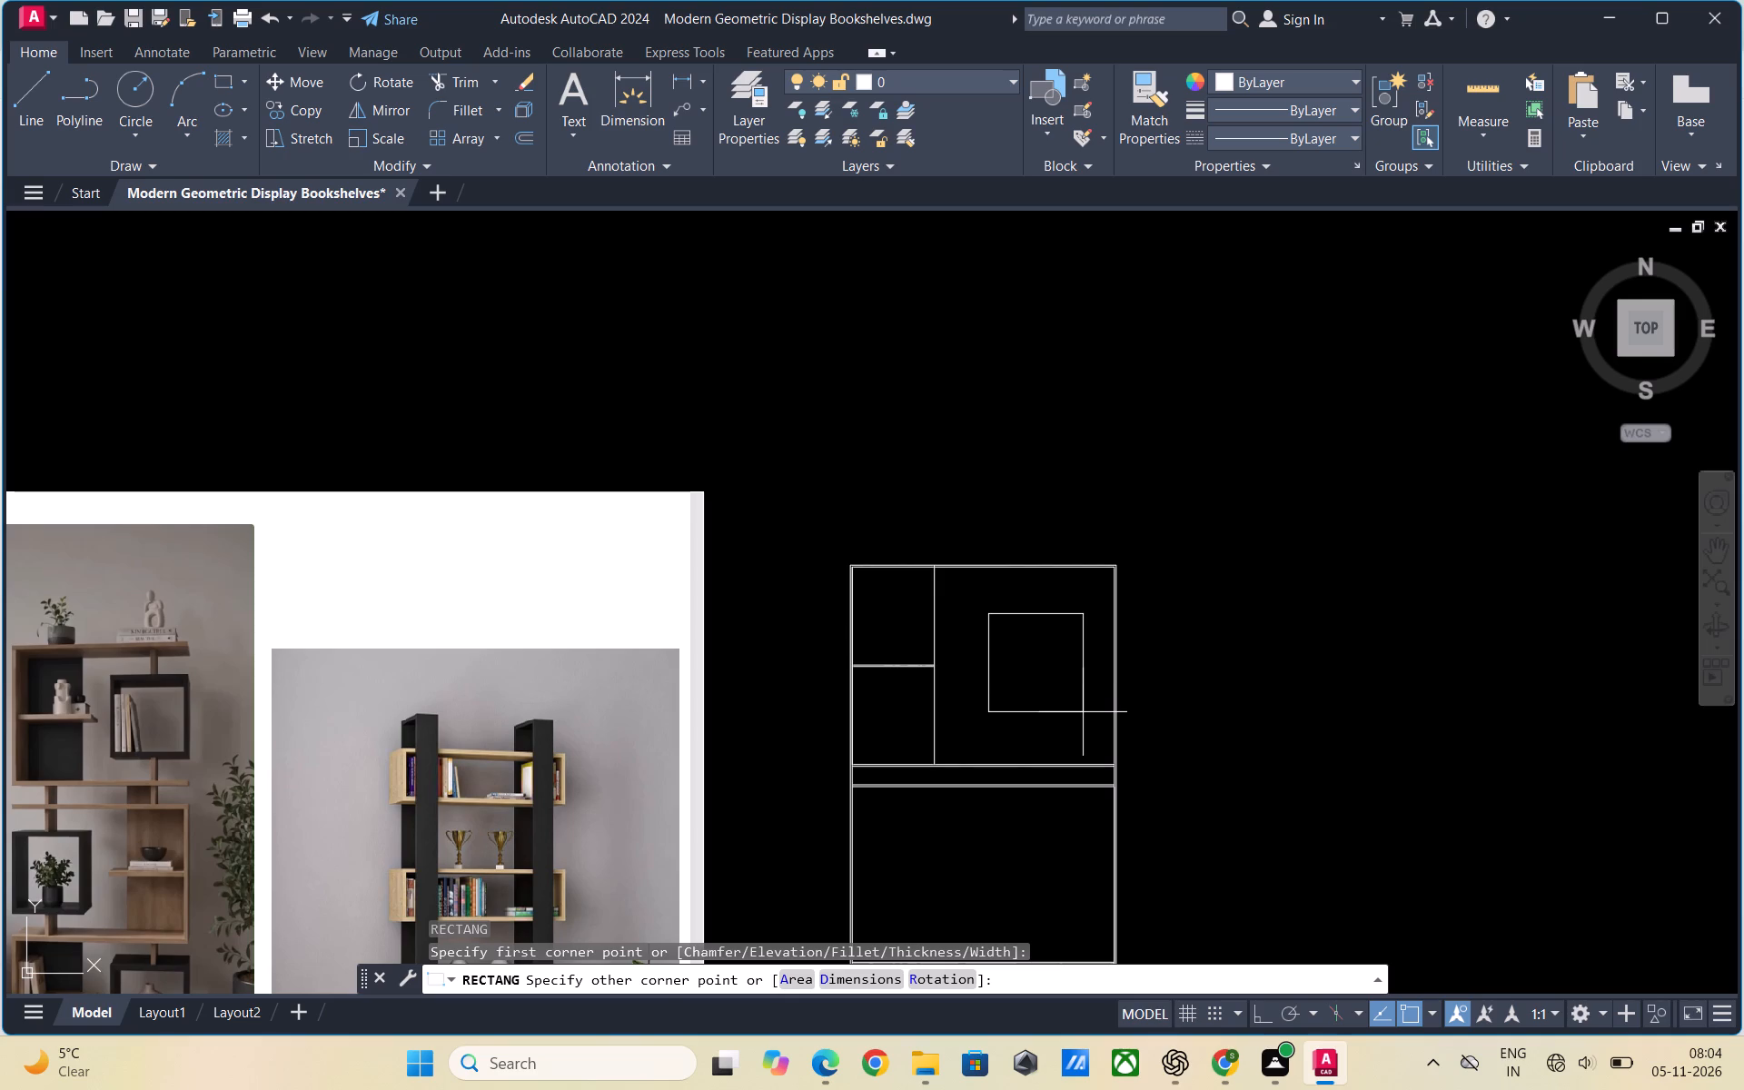
pyautogui.click(1083, 712)
pyautogui.press('Escape')
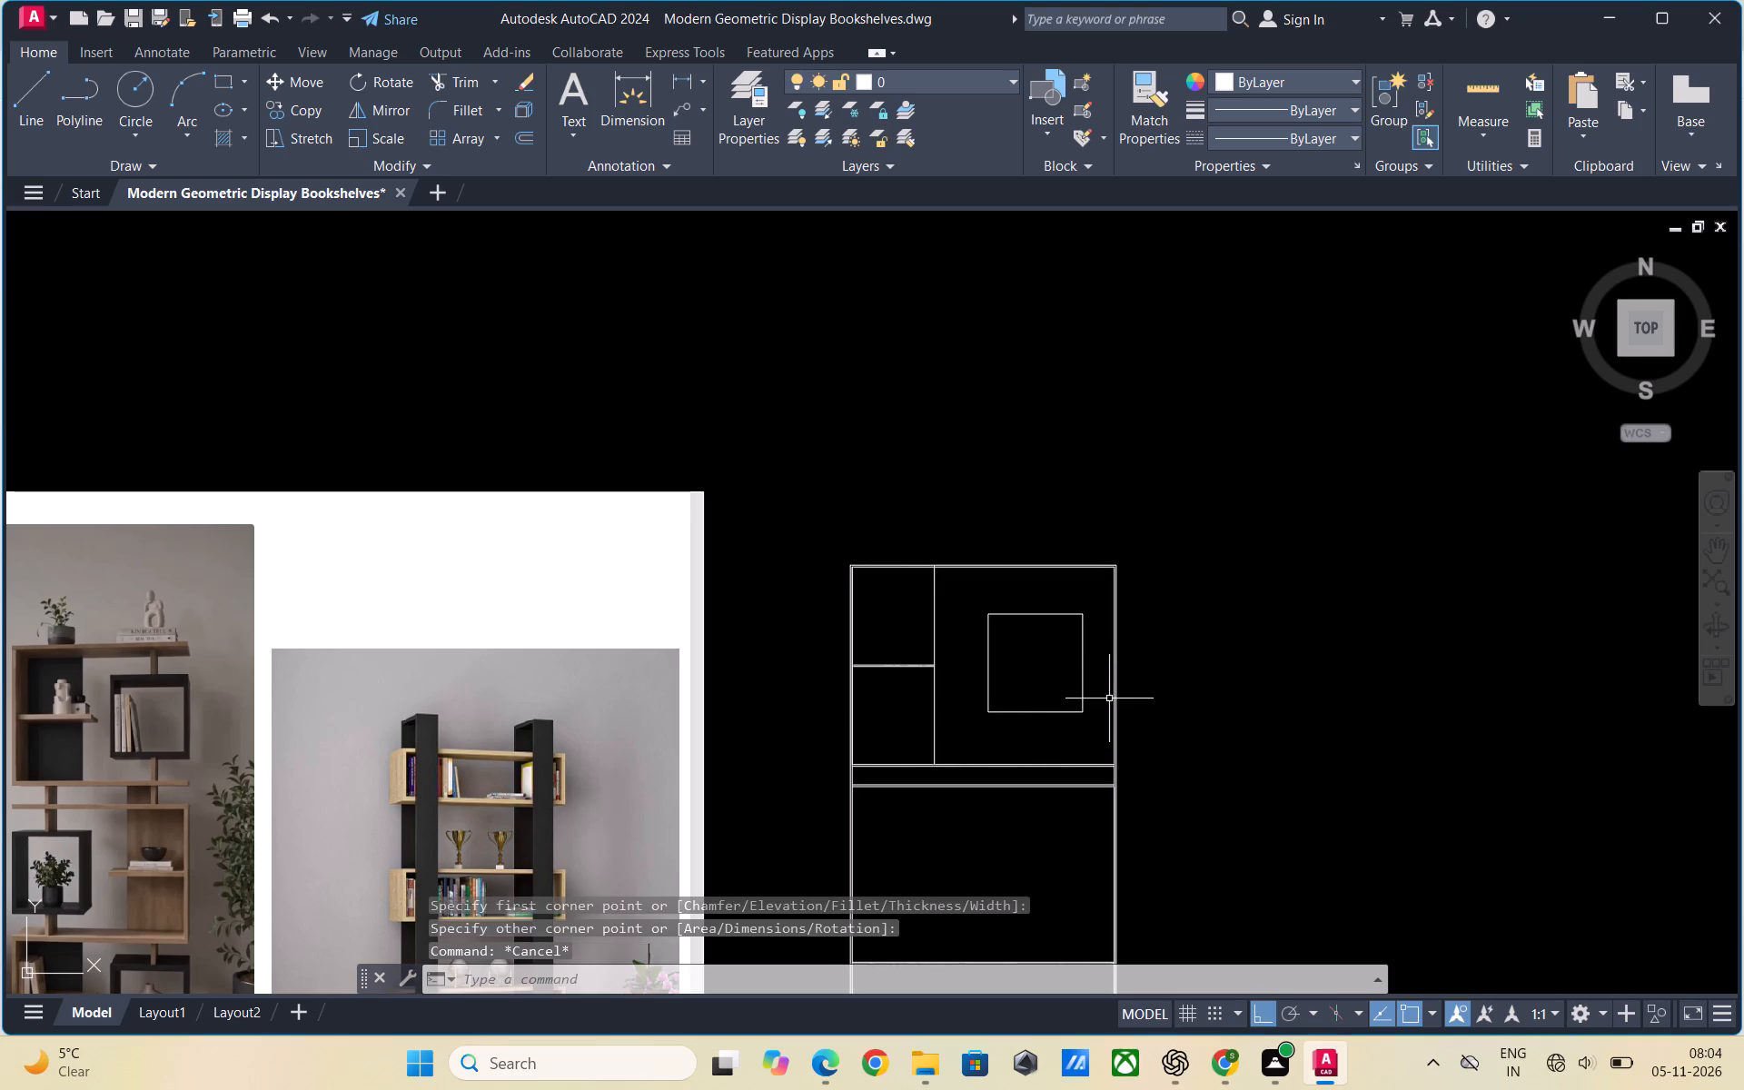
pyautogui.press('Escape')
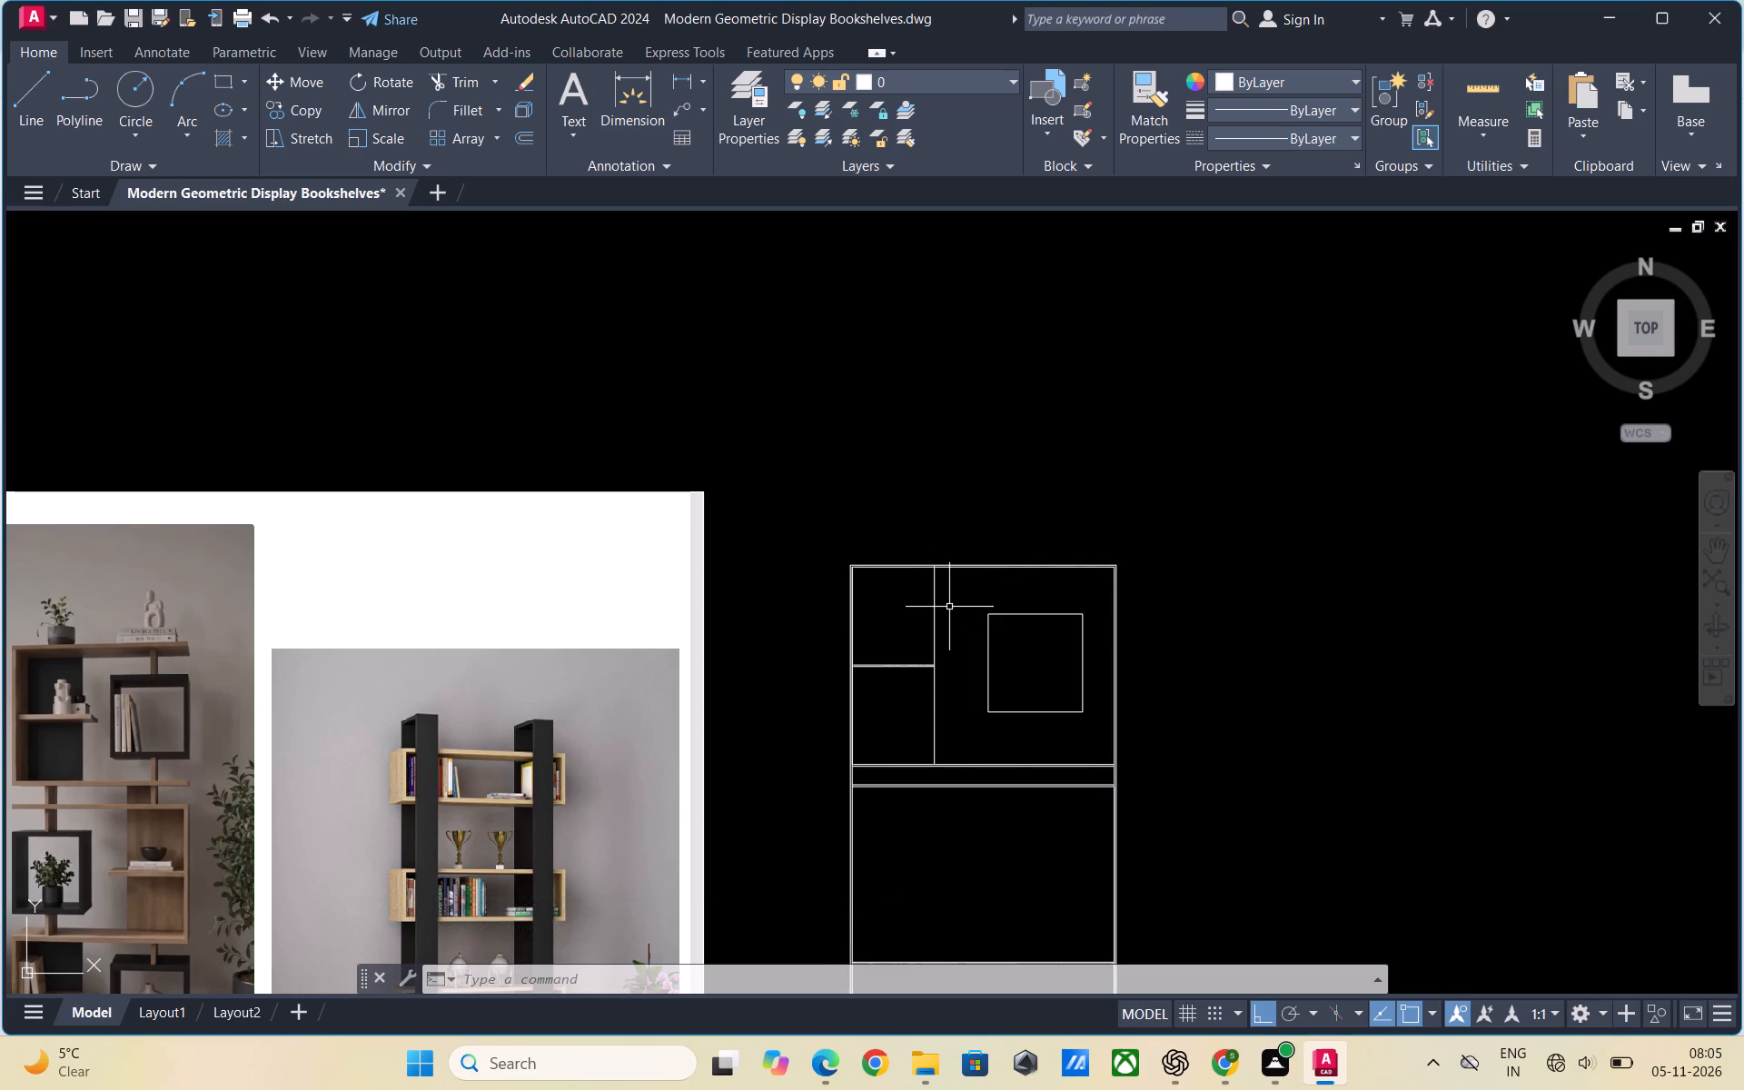
# Move the display box rectangle horizontally right until it meets the inner edge of the frame's right side.
pyautogui.click(988, 663)
pyautogui.rightClick(1024, 669)
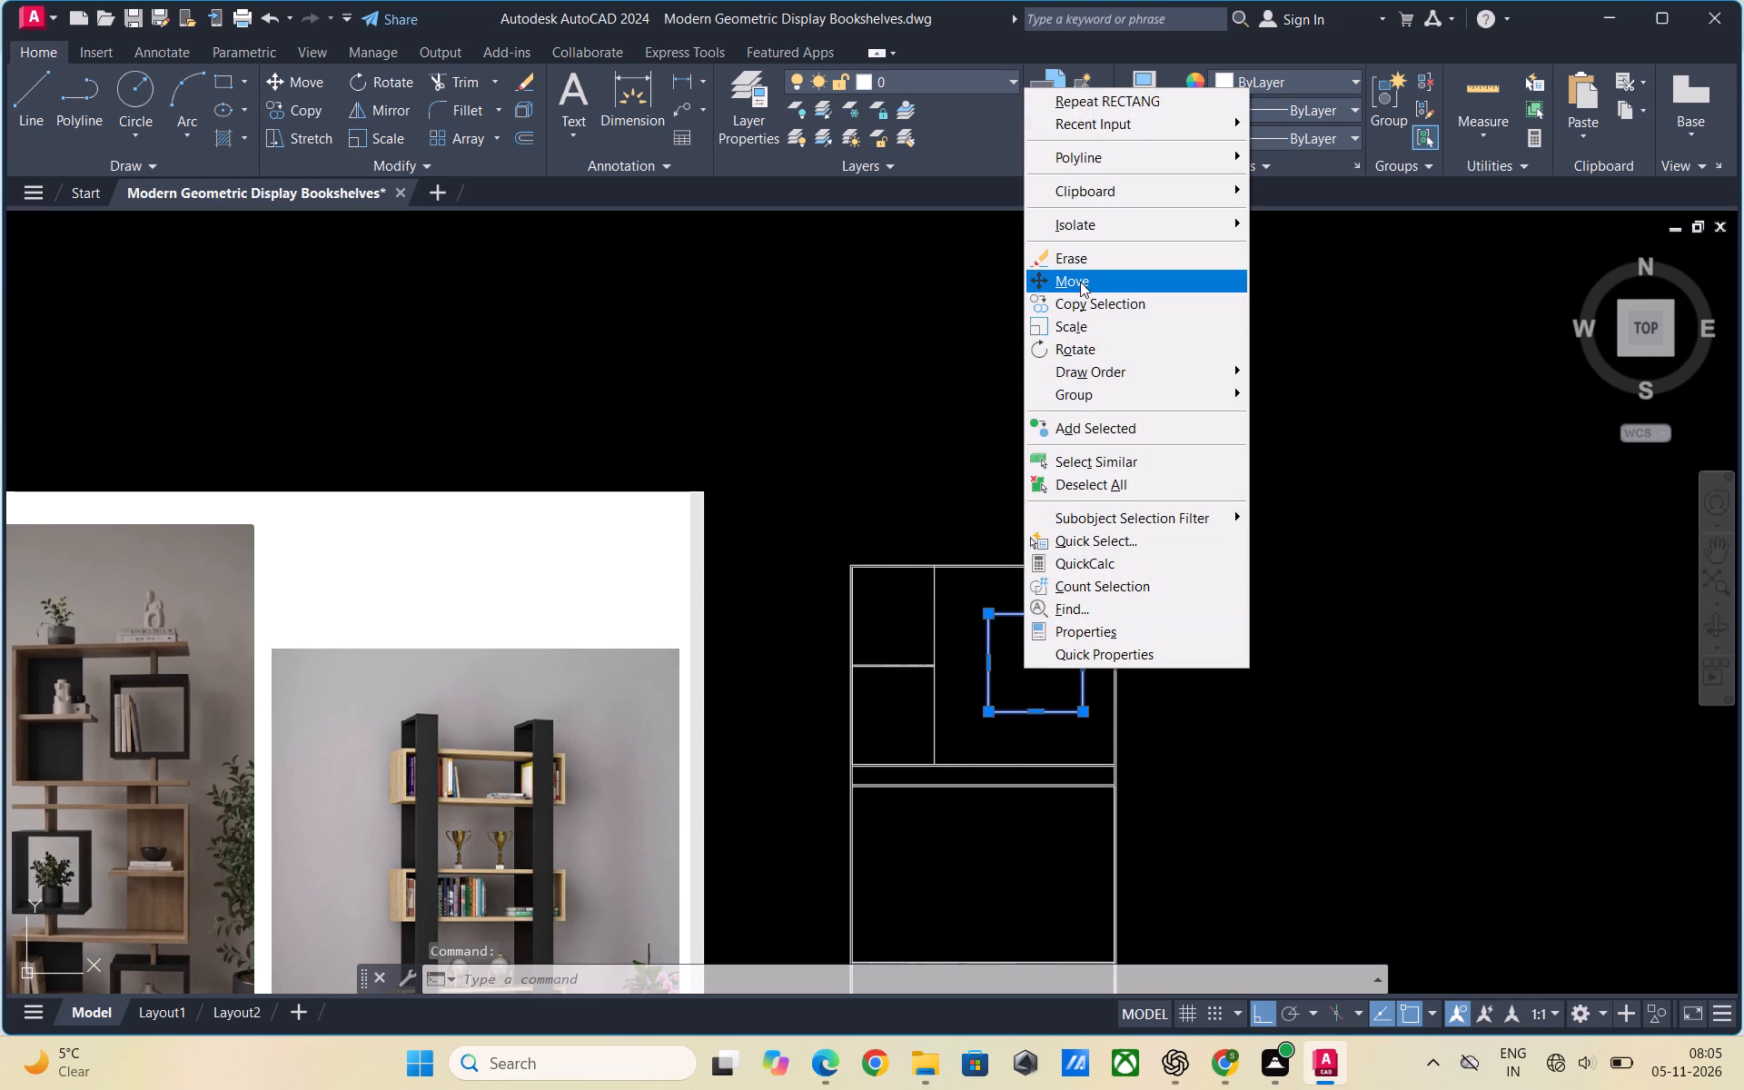
pyautogui.click(1080, 282)
pyautogui.click(1035, 661)
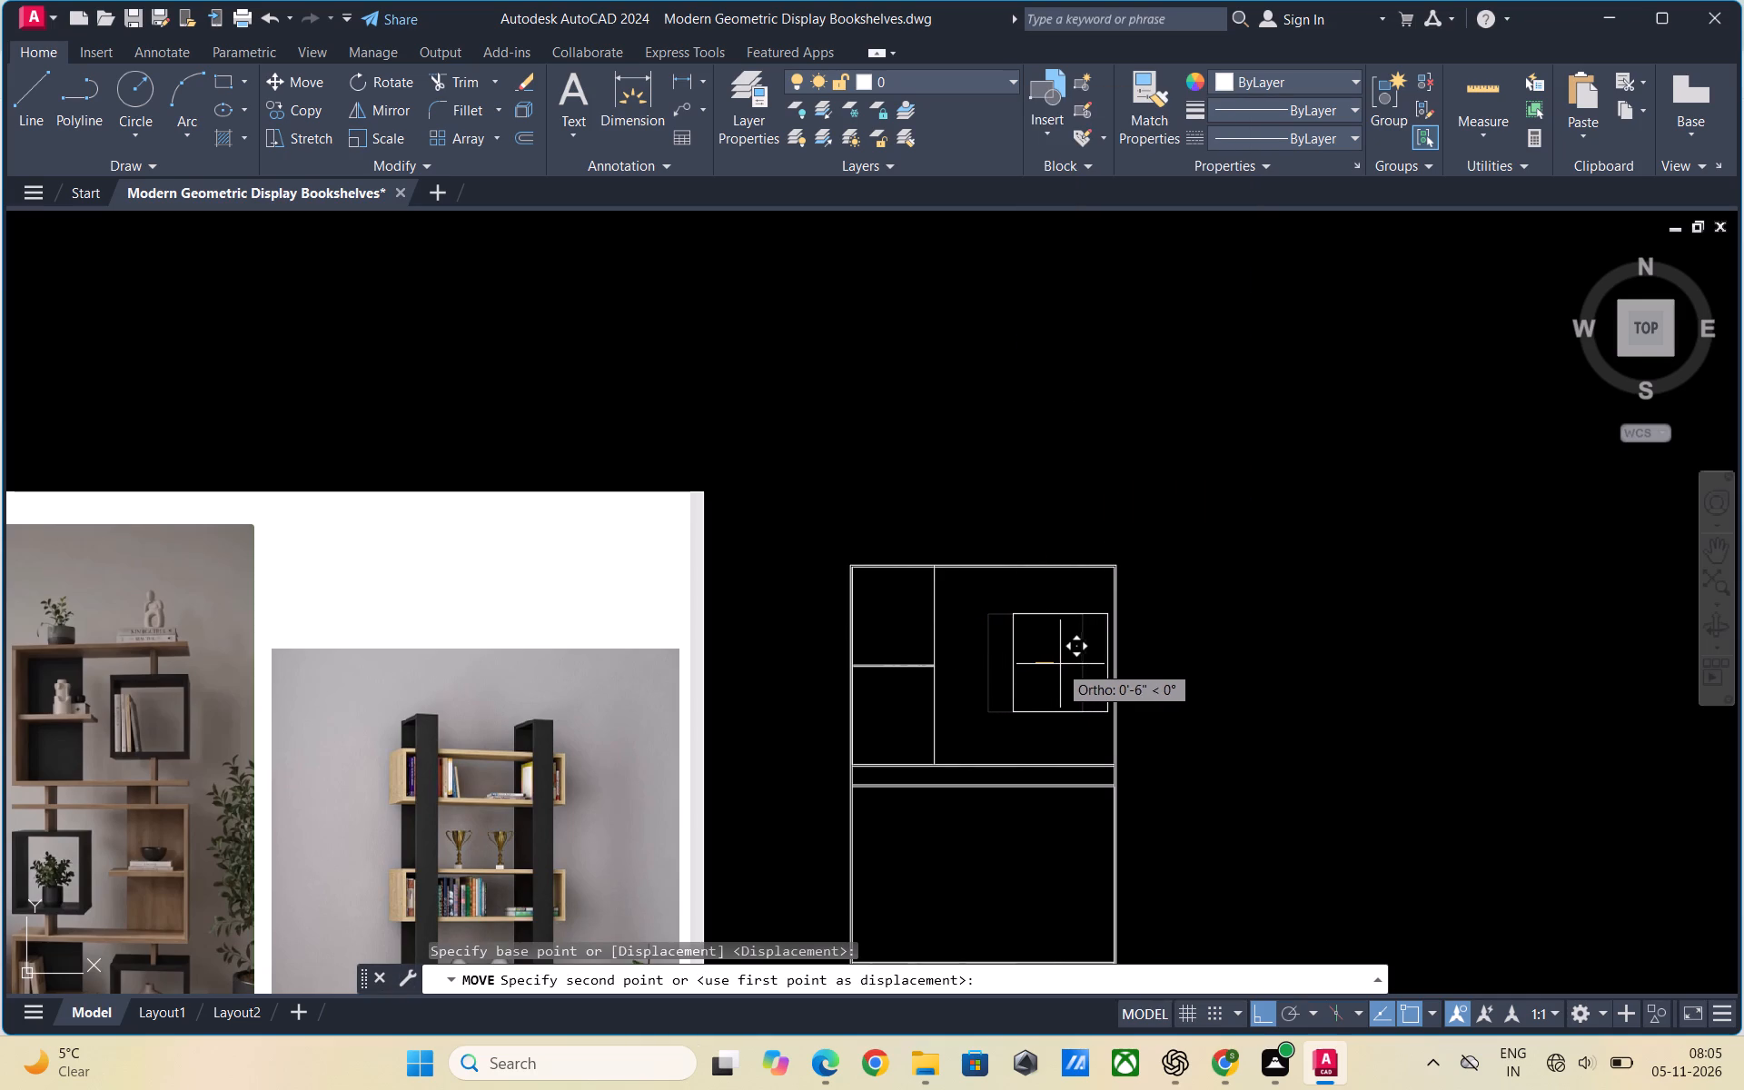
pyautogui.scroll(1, 1061, 665)
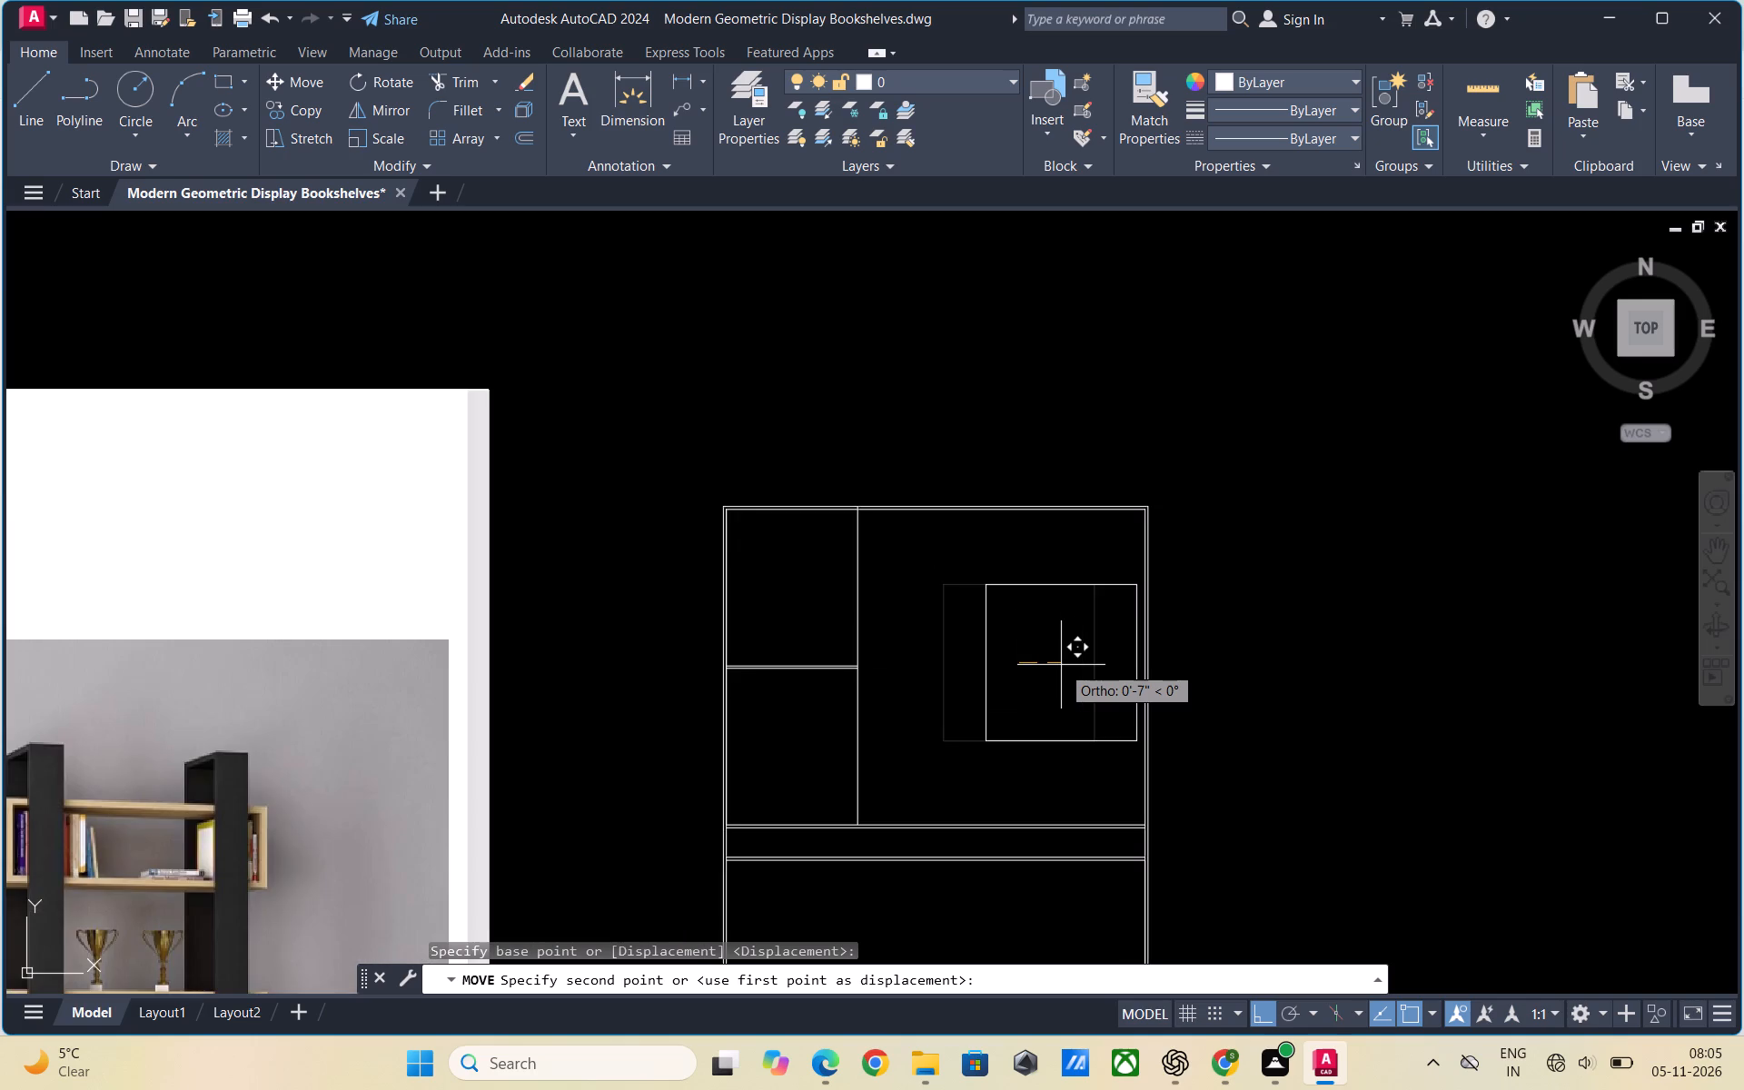
pyautogui.scroll(1, 1061, 665)
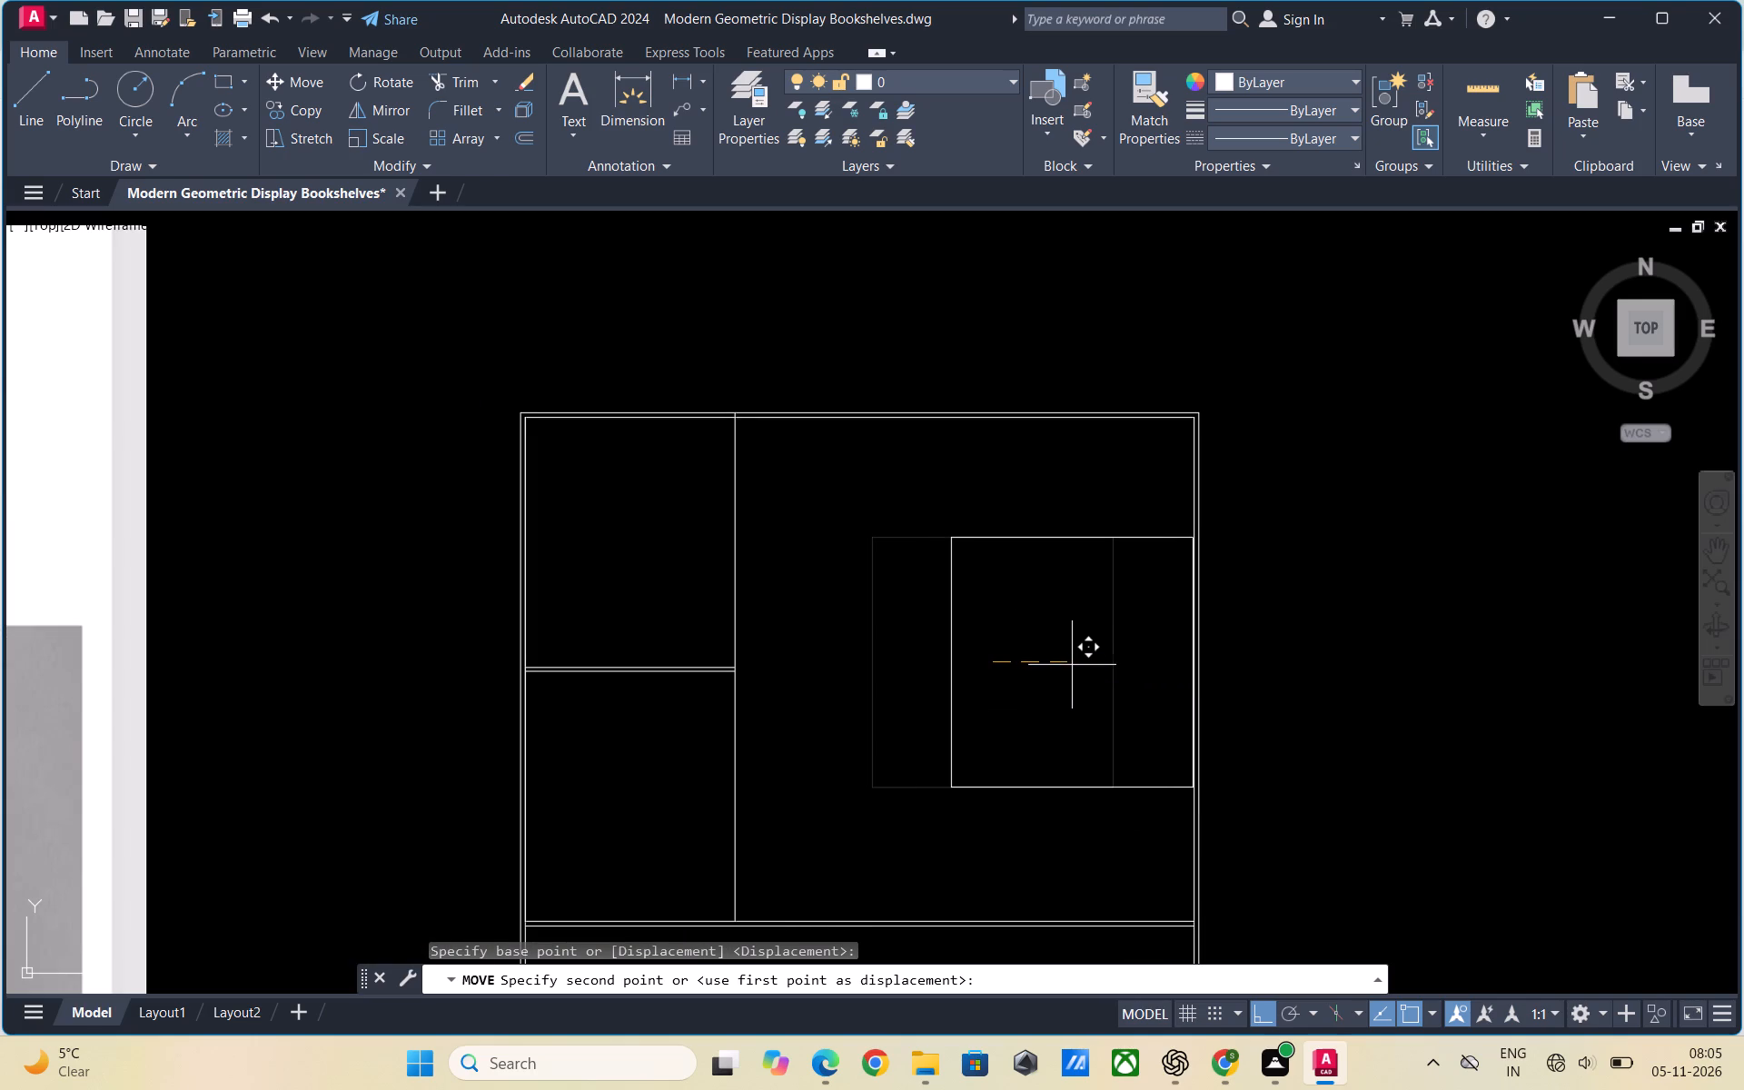
pyautogui.click(1072, 665)
pyautogui.press('Escape')
pyautogui.press('Escape')
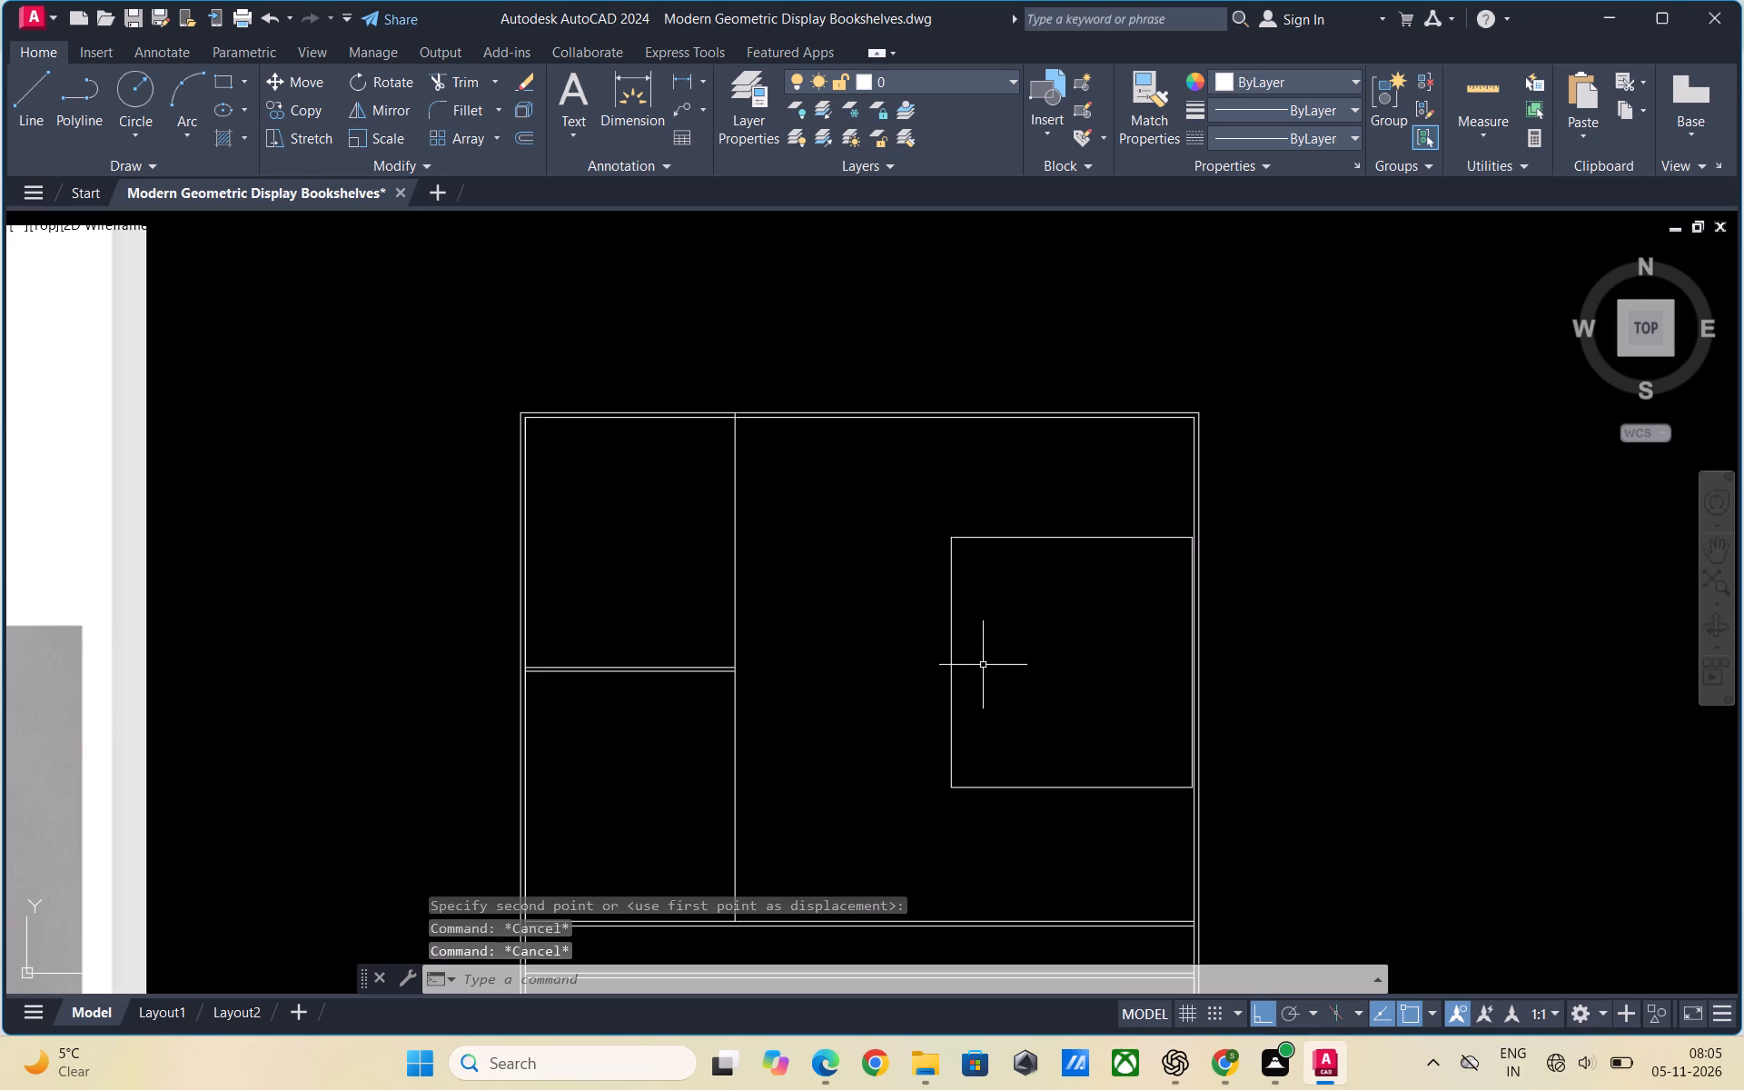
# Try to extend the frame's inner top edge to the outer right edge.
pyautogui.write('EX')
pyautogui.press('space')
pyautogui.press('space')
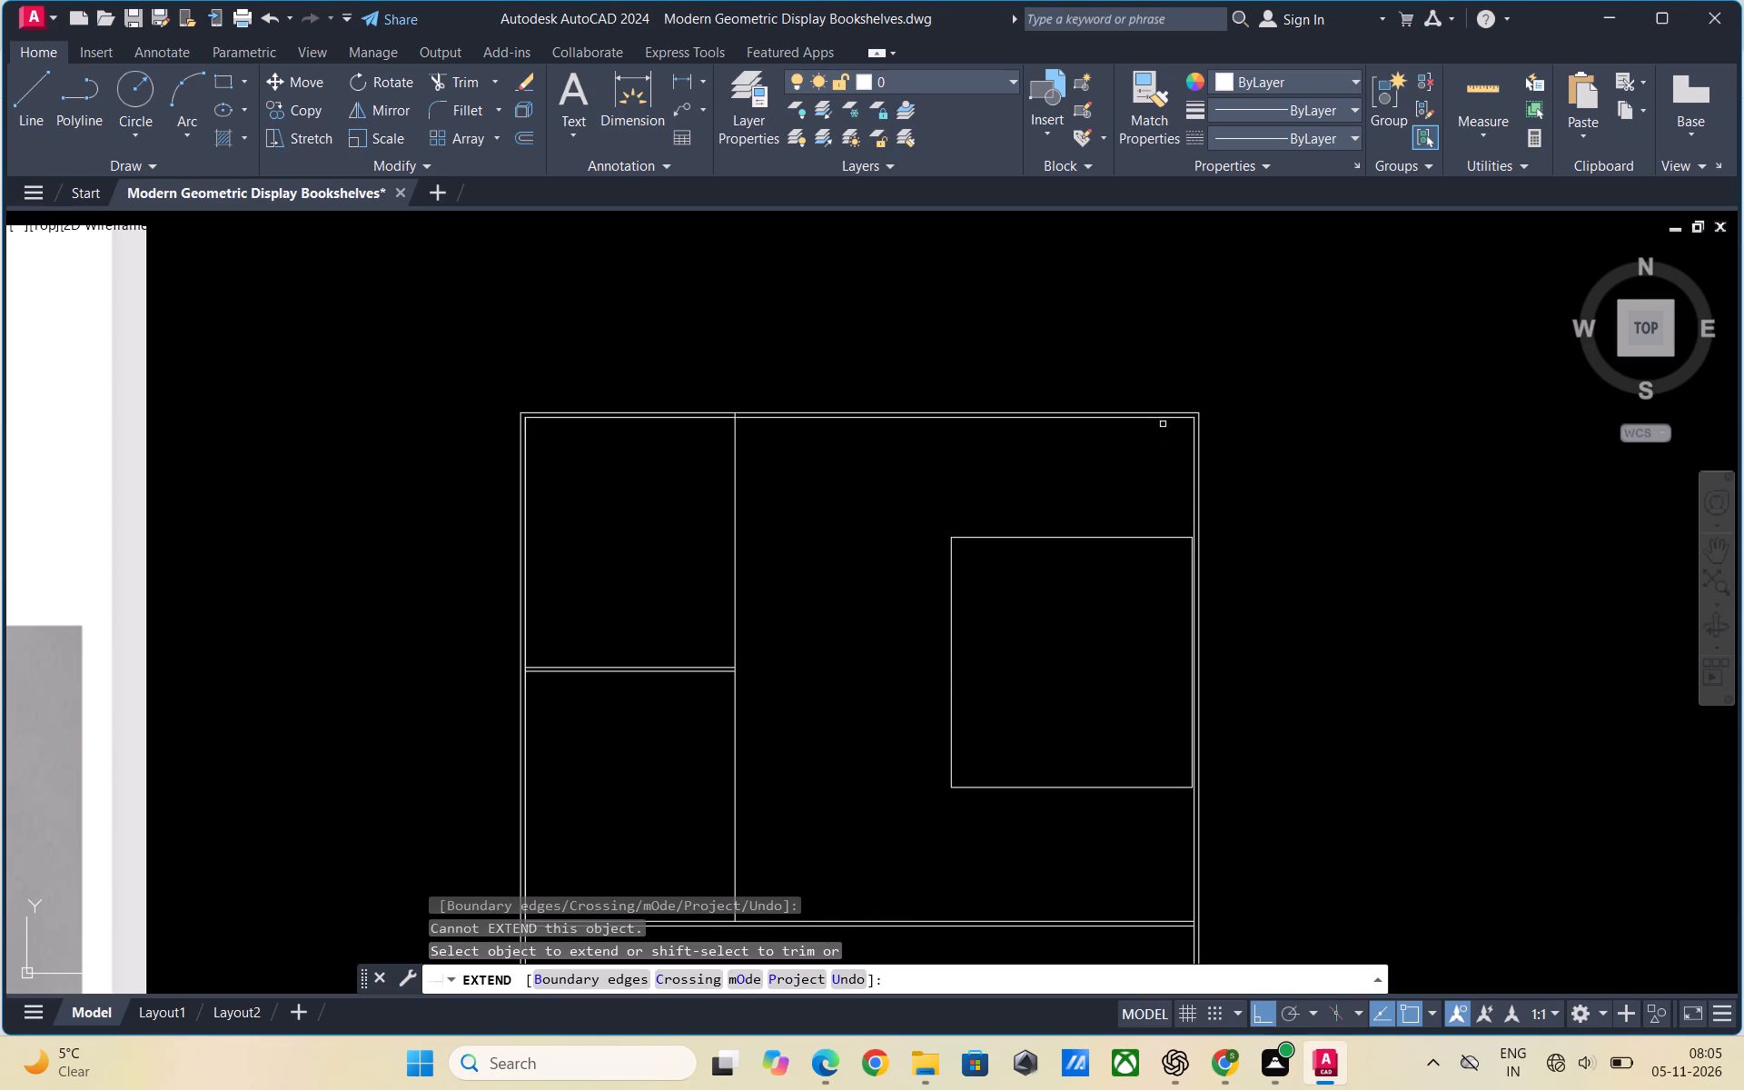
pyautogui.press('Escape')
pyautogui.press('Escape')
# Explode the outer and inner frame rectangles into separate lines.
pyautogui.moveTo(1284, 485); pyautogui.dragTo(1283, 476)
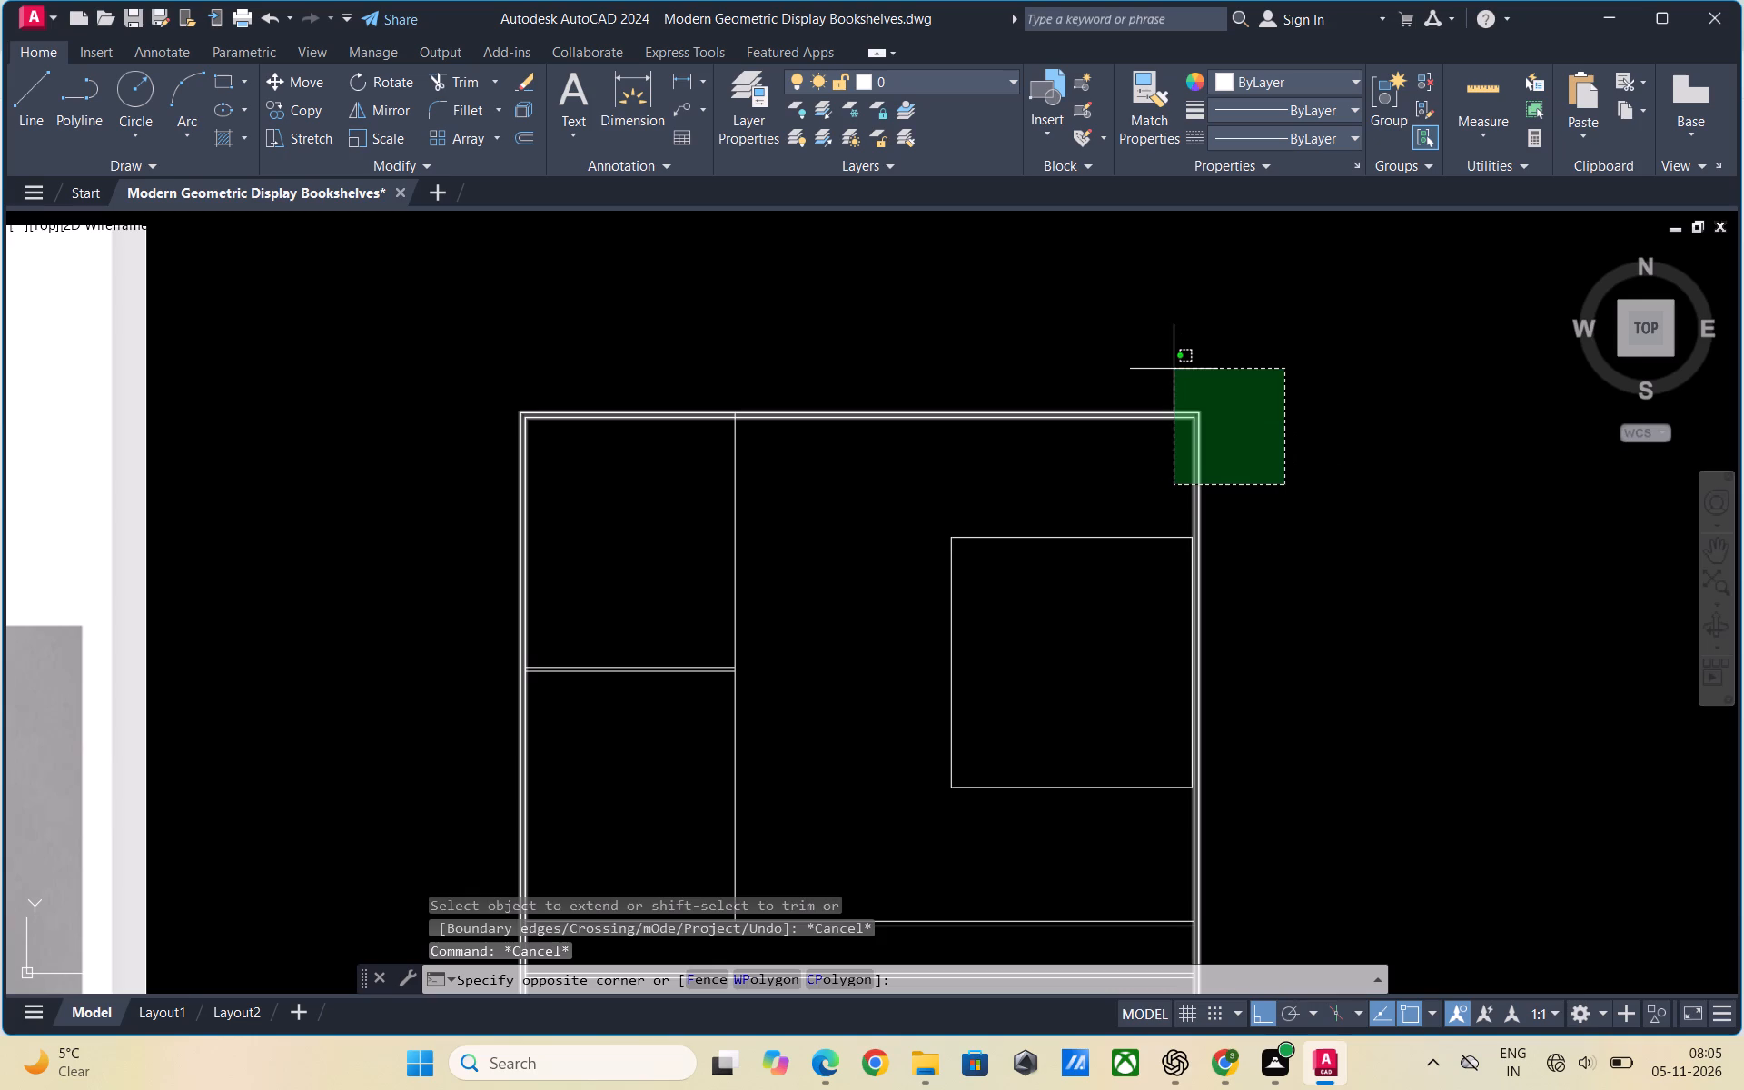
pyautogui.click(1167, 367)
pyautogui.write('EXPLODE')
pyautogui.press('Return')
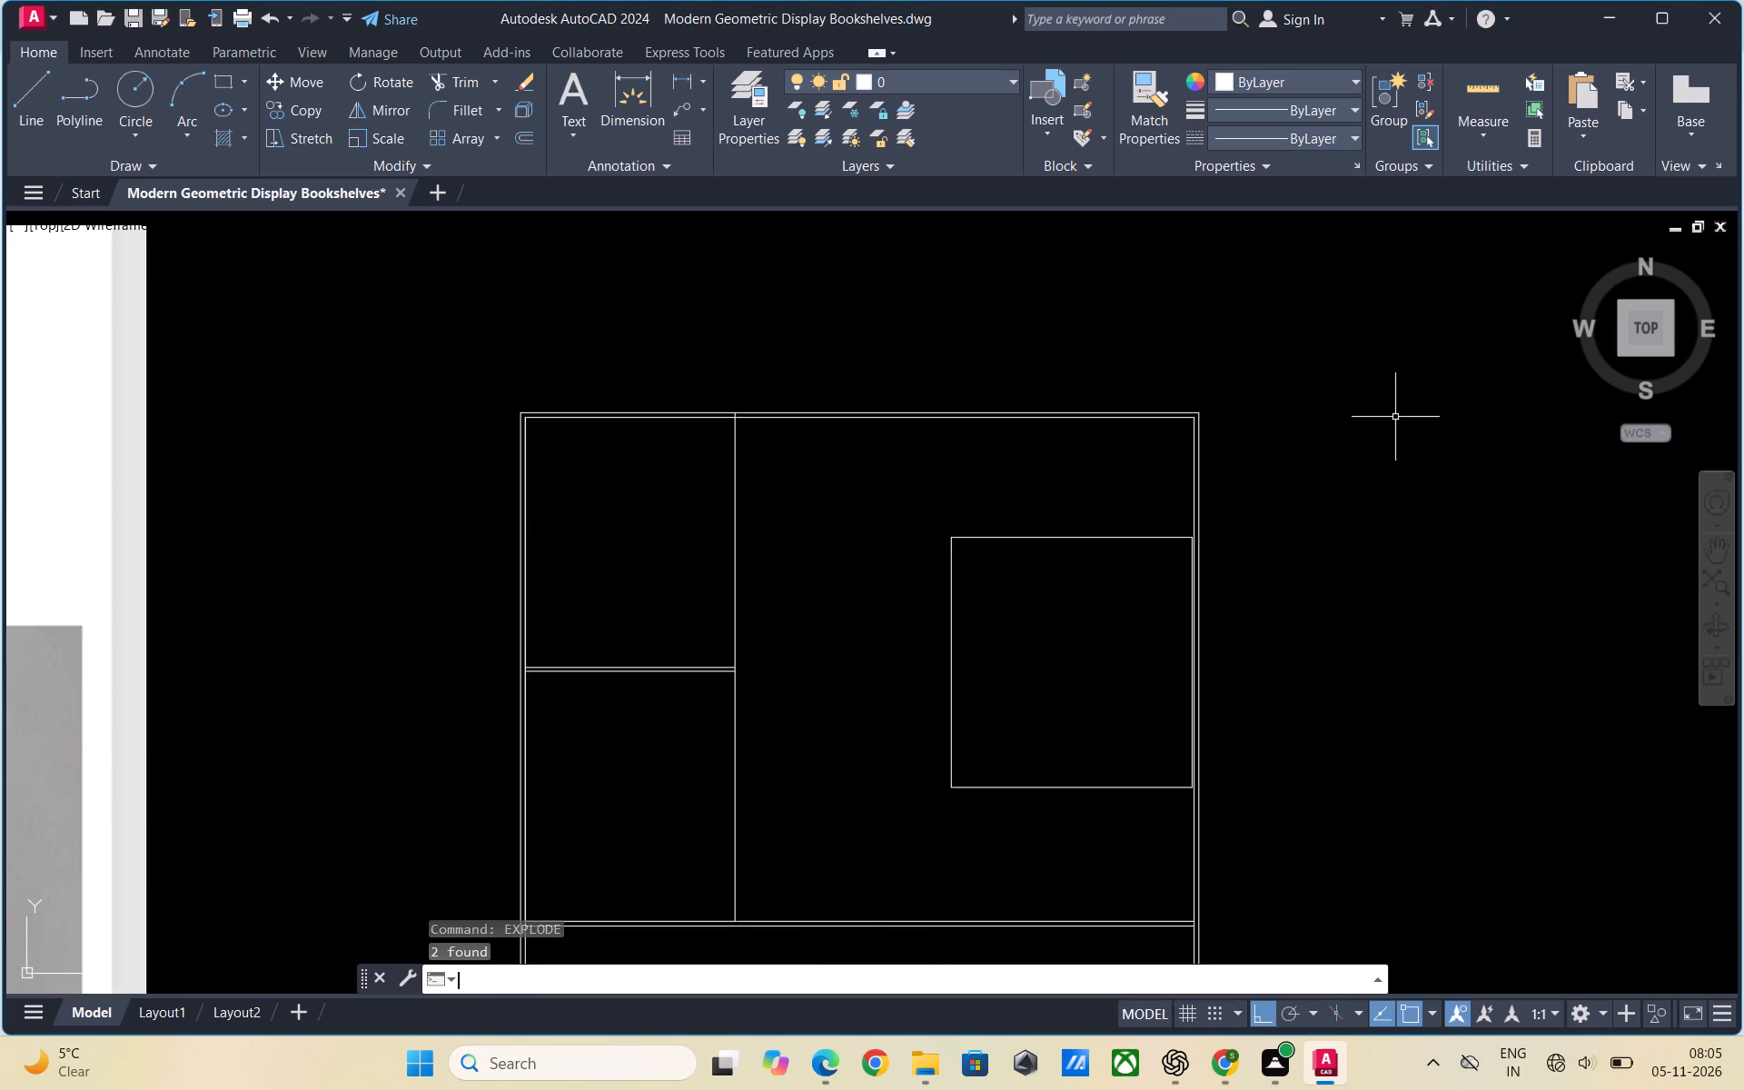
pyautogui.scroll(-1, 1351, 378)
pyautogui.scroll(1, 1320, 451)
pyautogui.press('Escape')
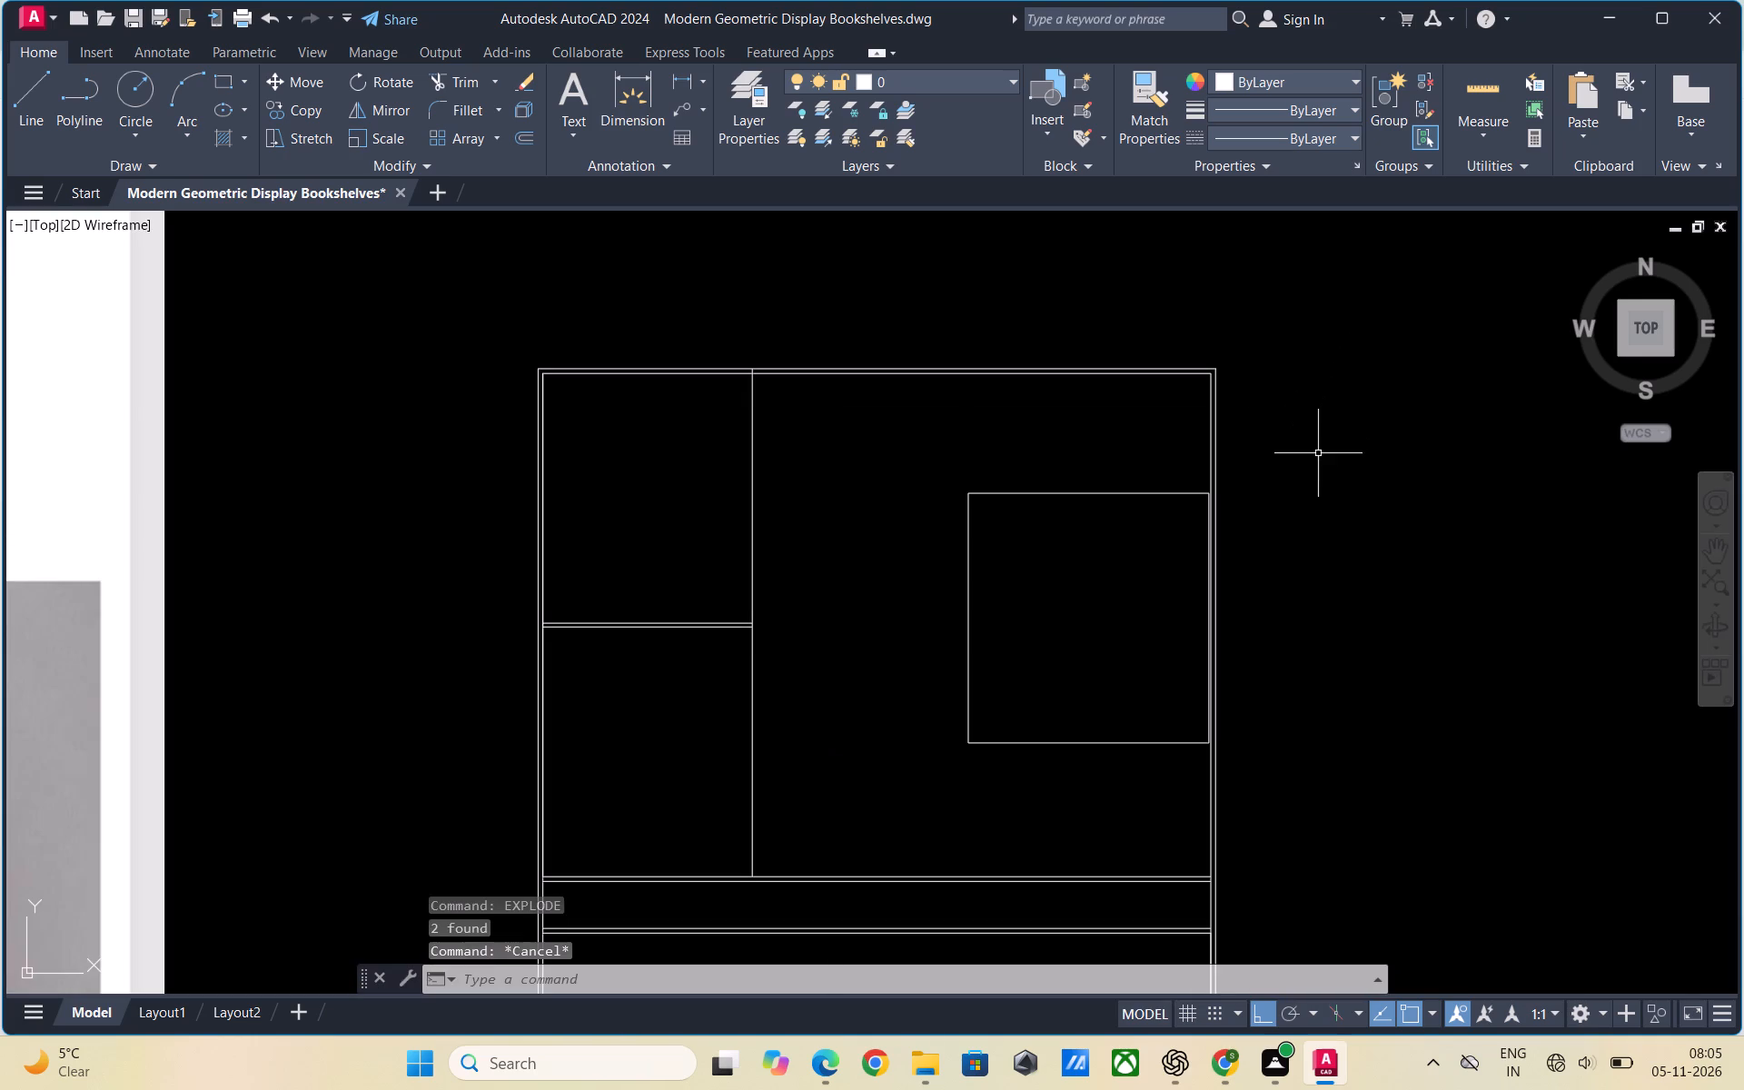
# Extend the frame's inner top line to the outer right edge.
pyautogui.press('e')
pyautogui.press('x')
pyautogui.press('space')
pyautogui.press('space')
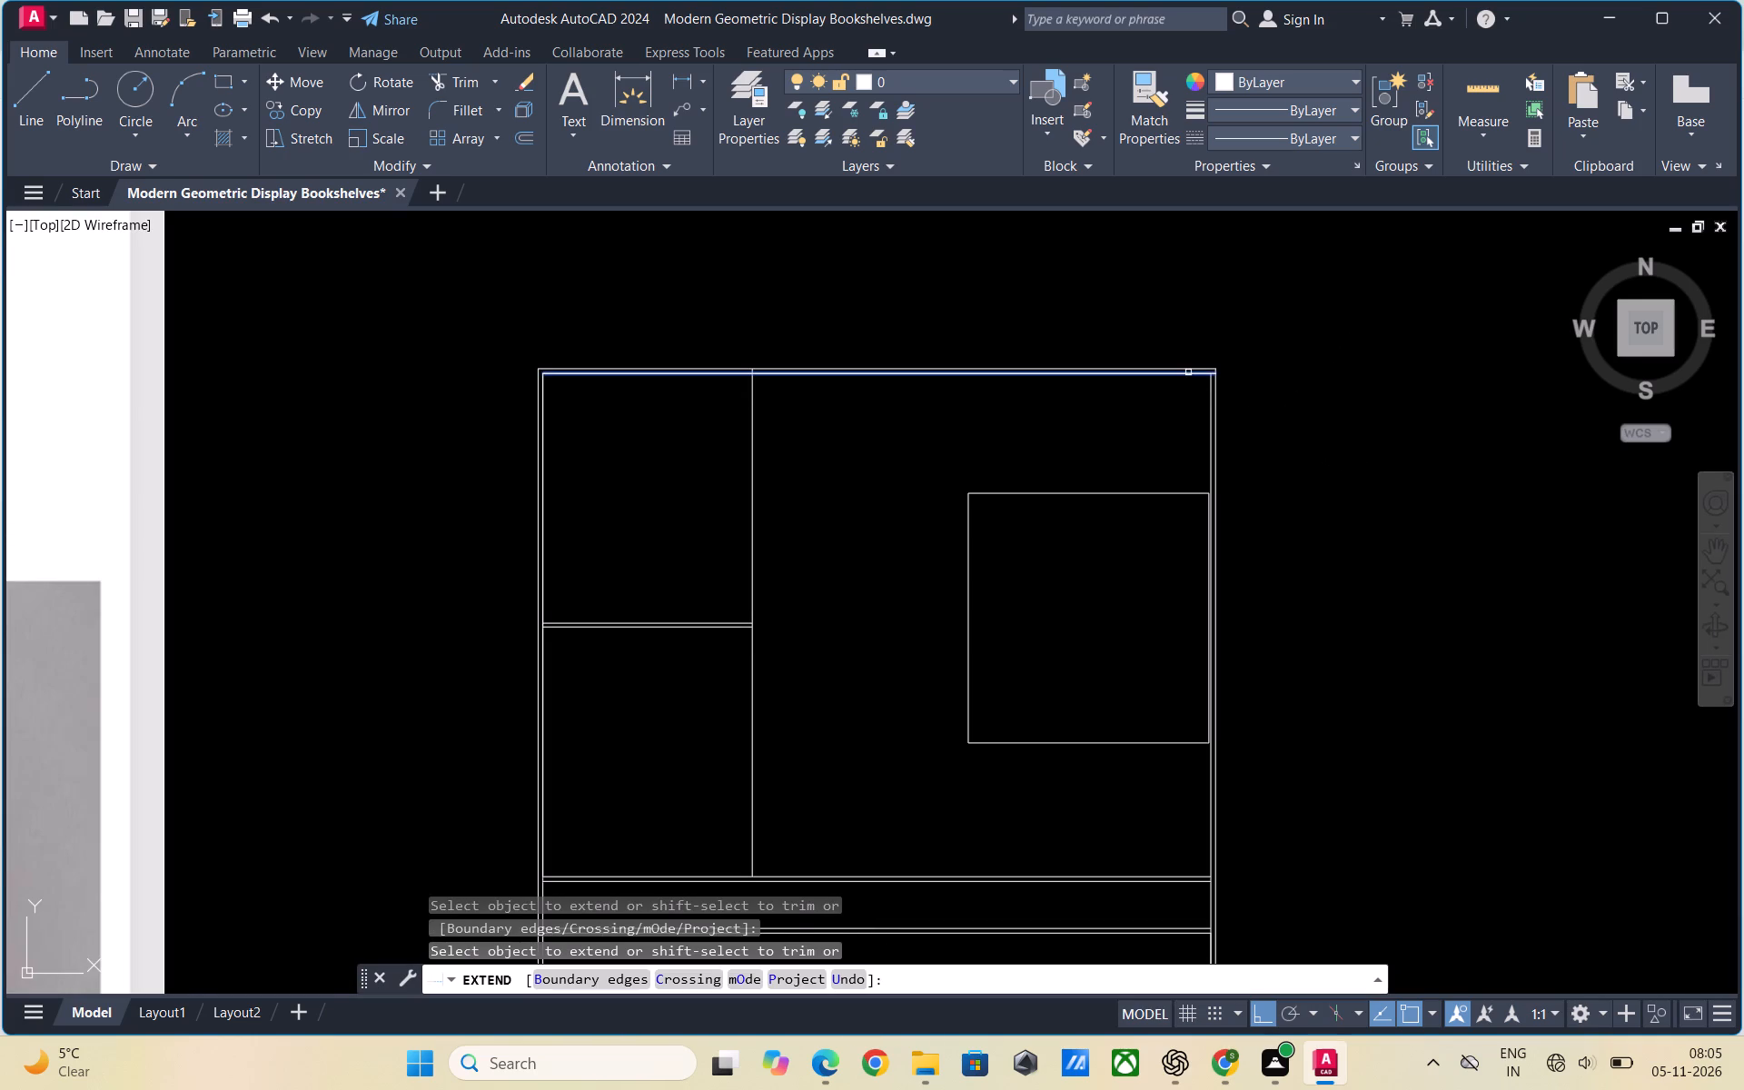
pyautogui.click(1188, 372)
pyautogui.press('Escape')
pyautogui.press('Escape')
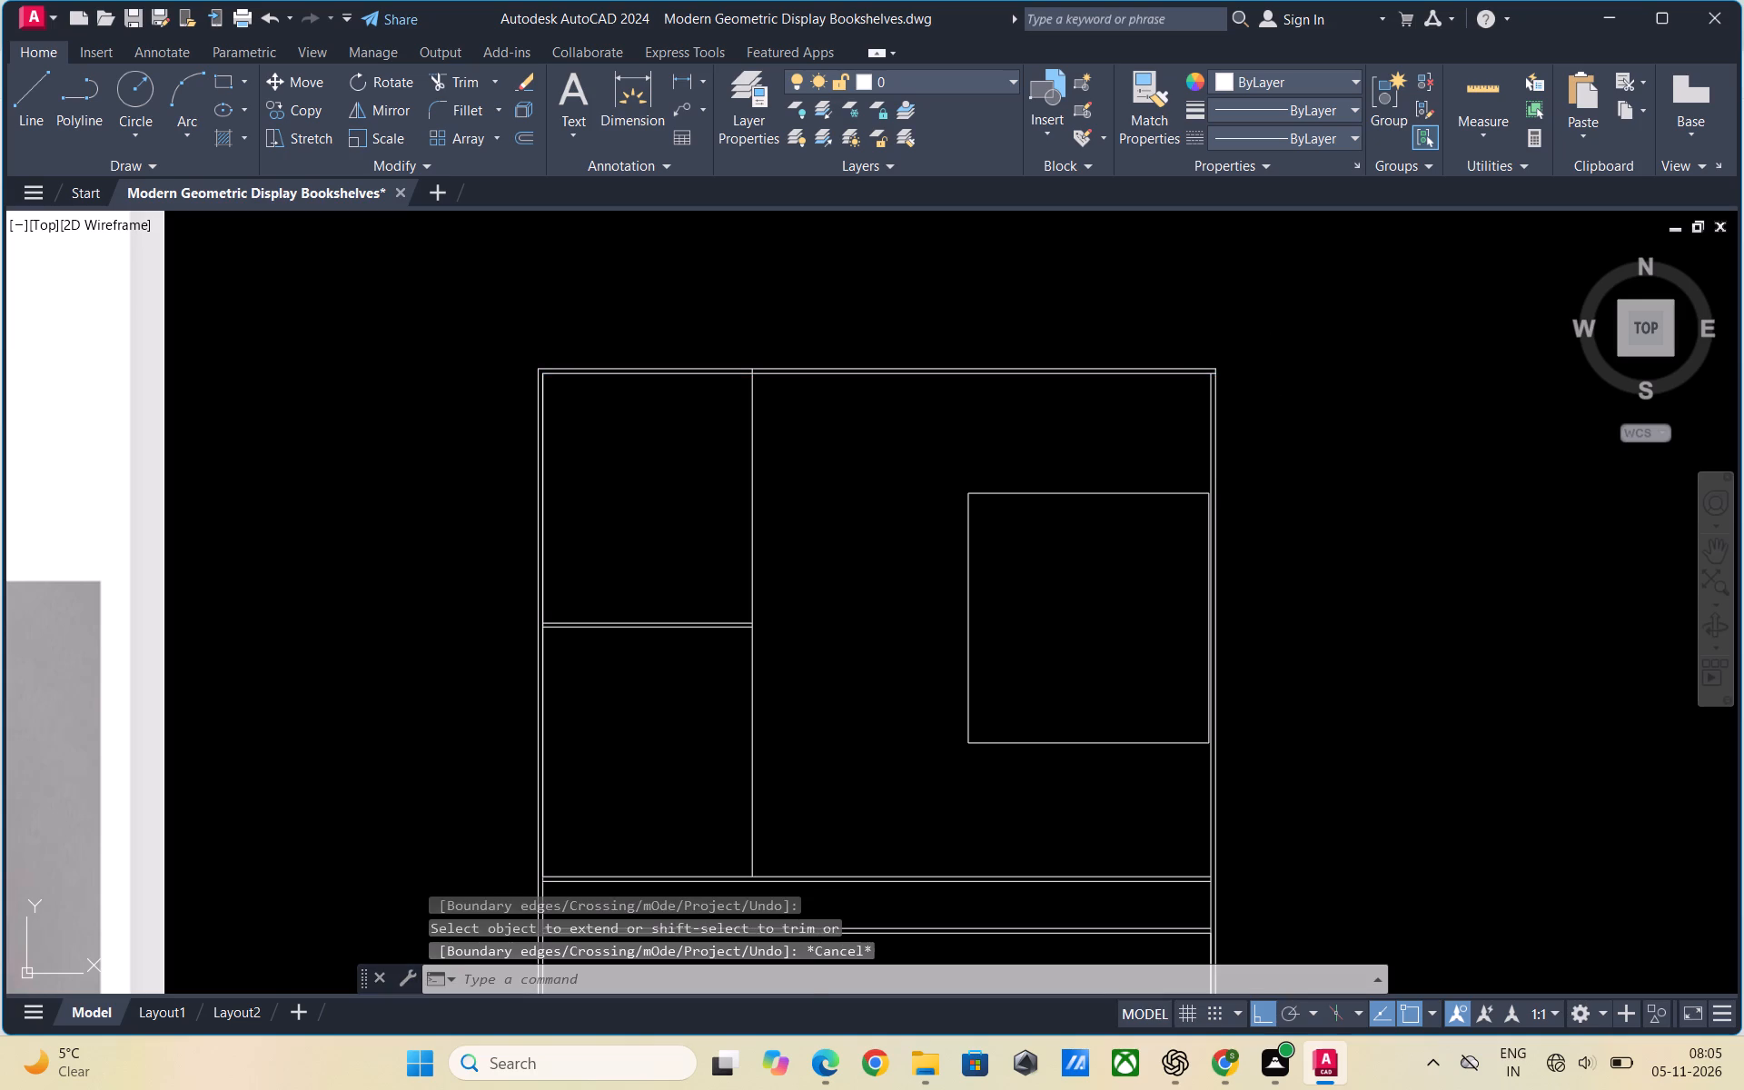
pyautogui.scroll(-2, 1270, 381)
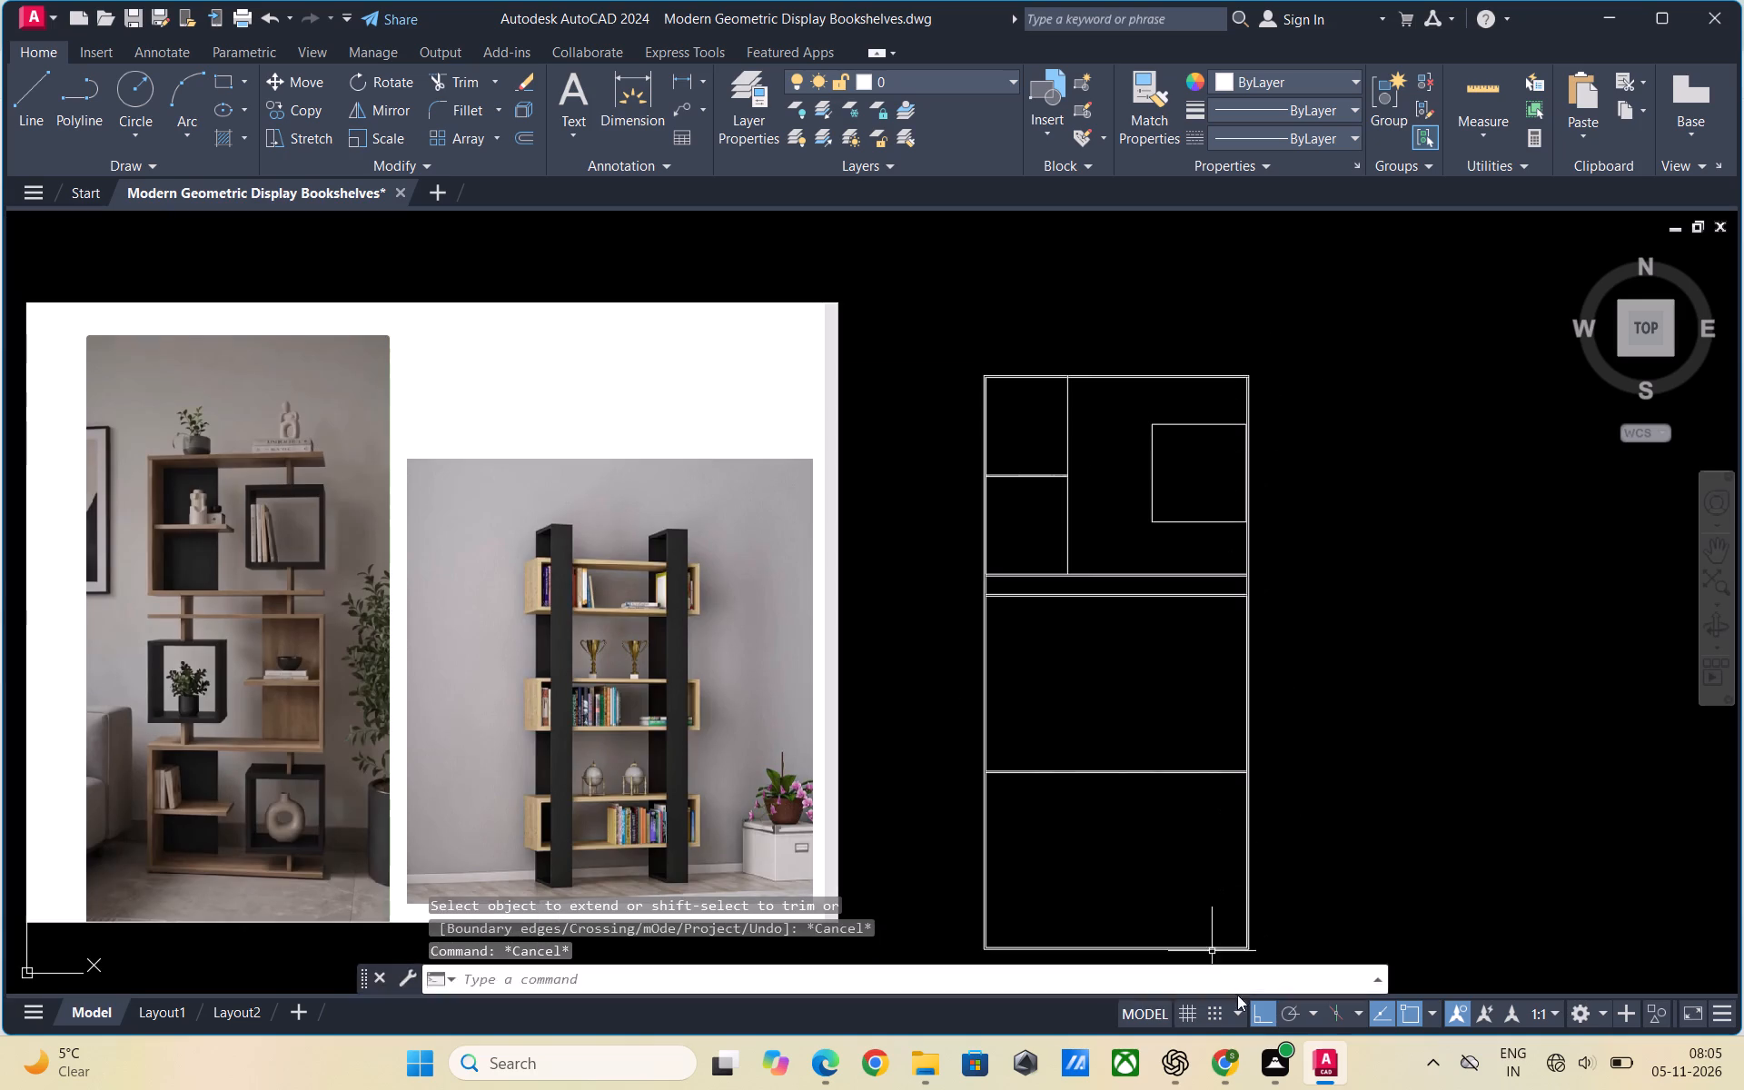
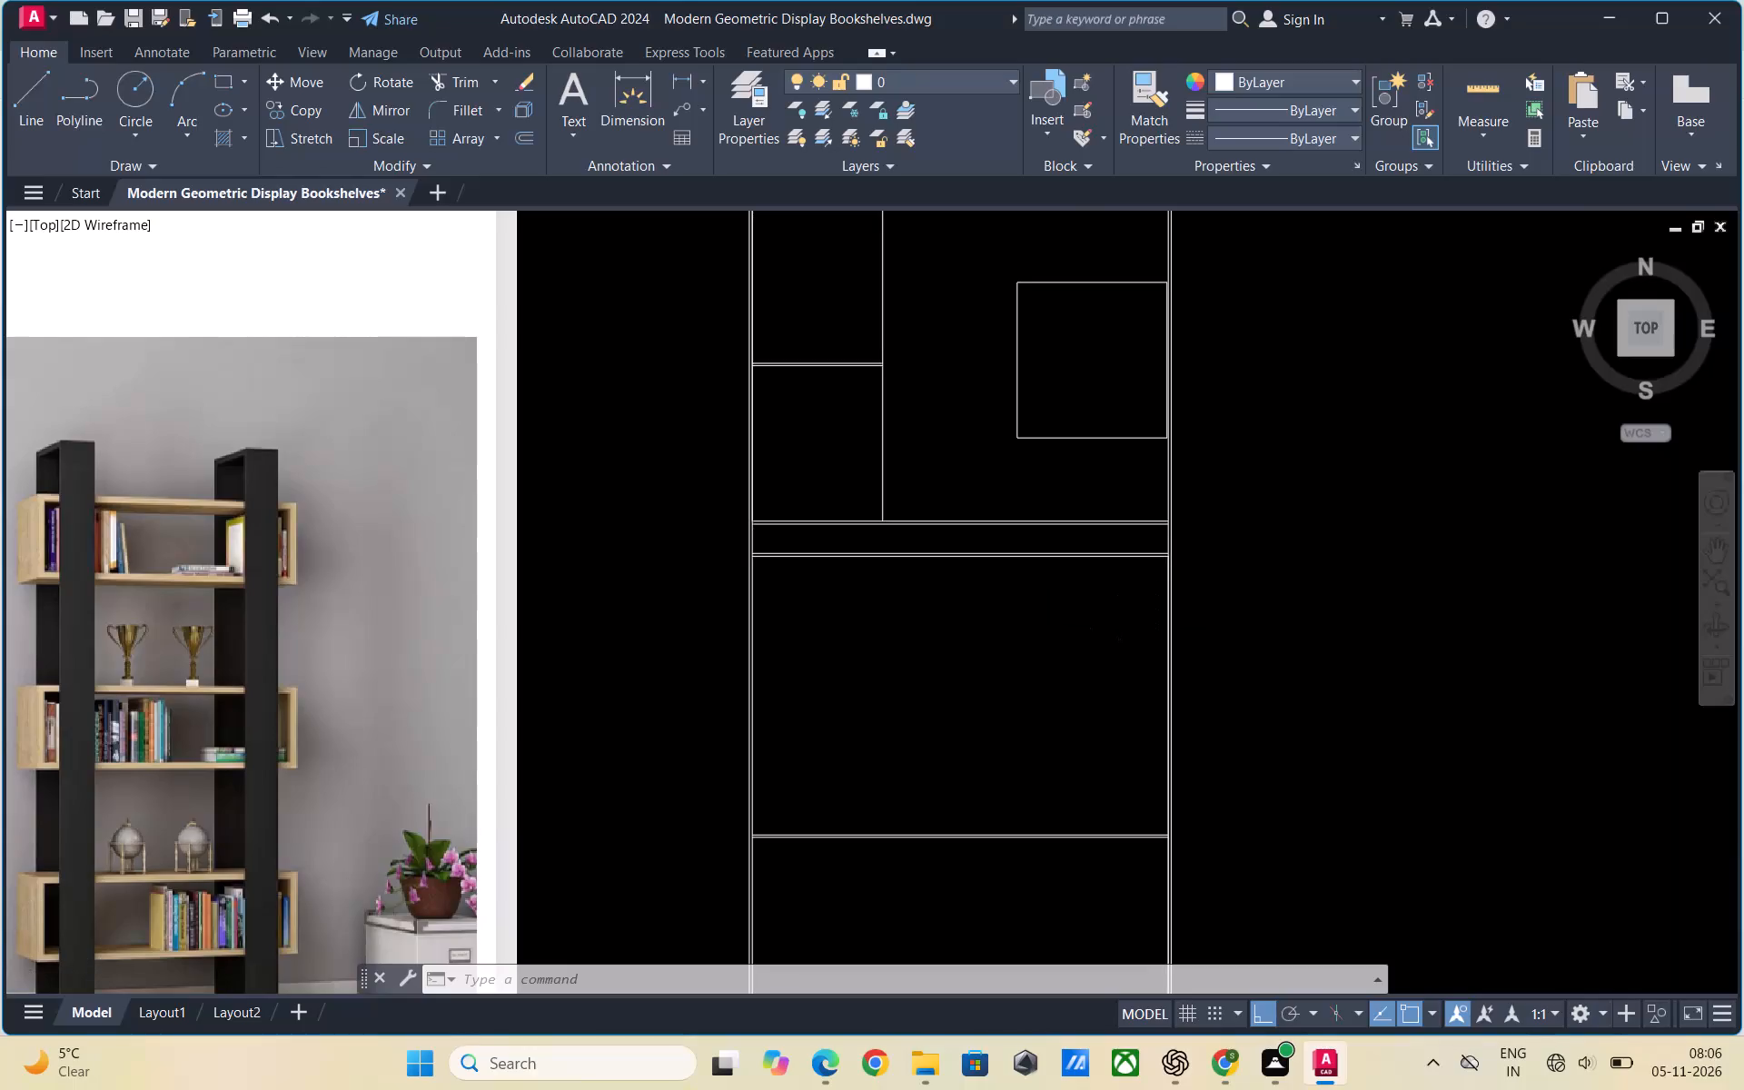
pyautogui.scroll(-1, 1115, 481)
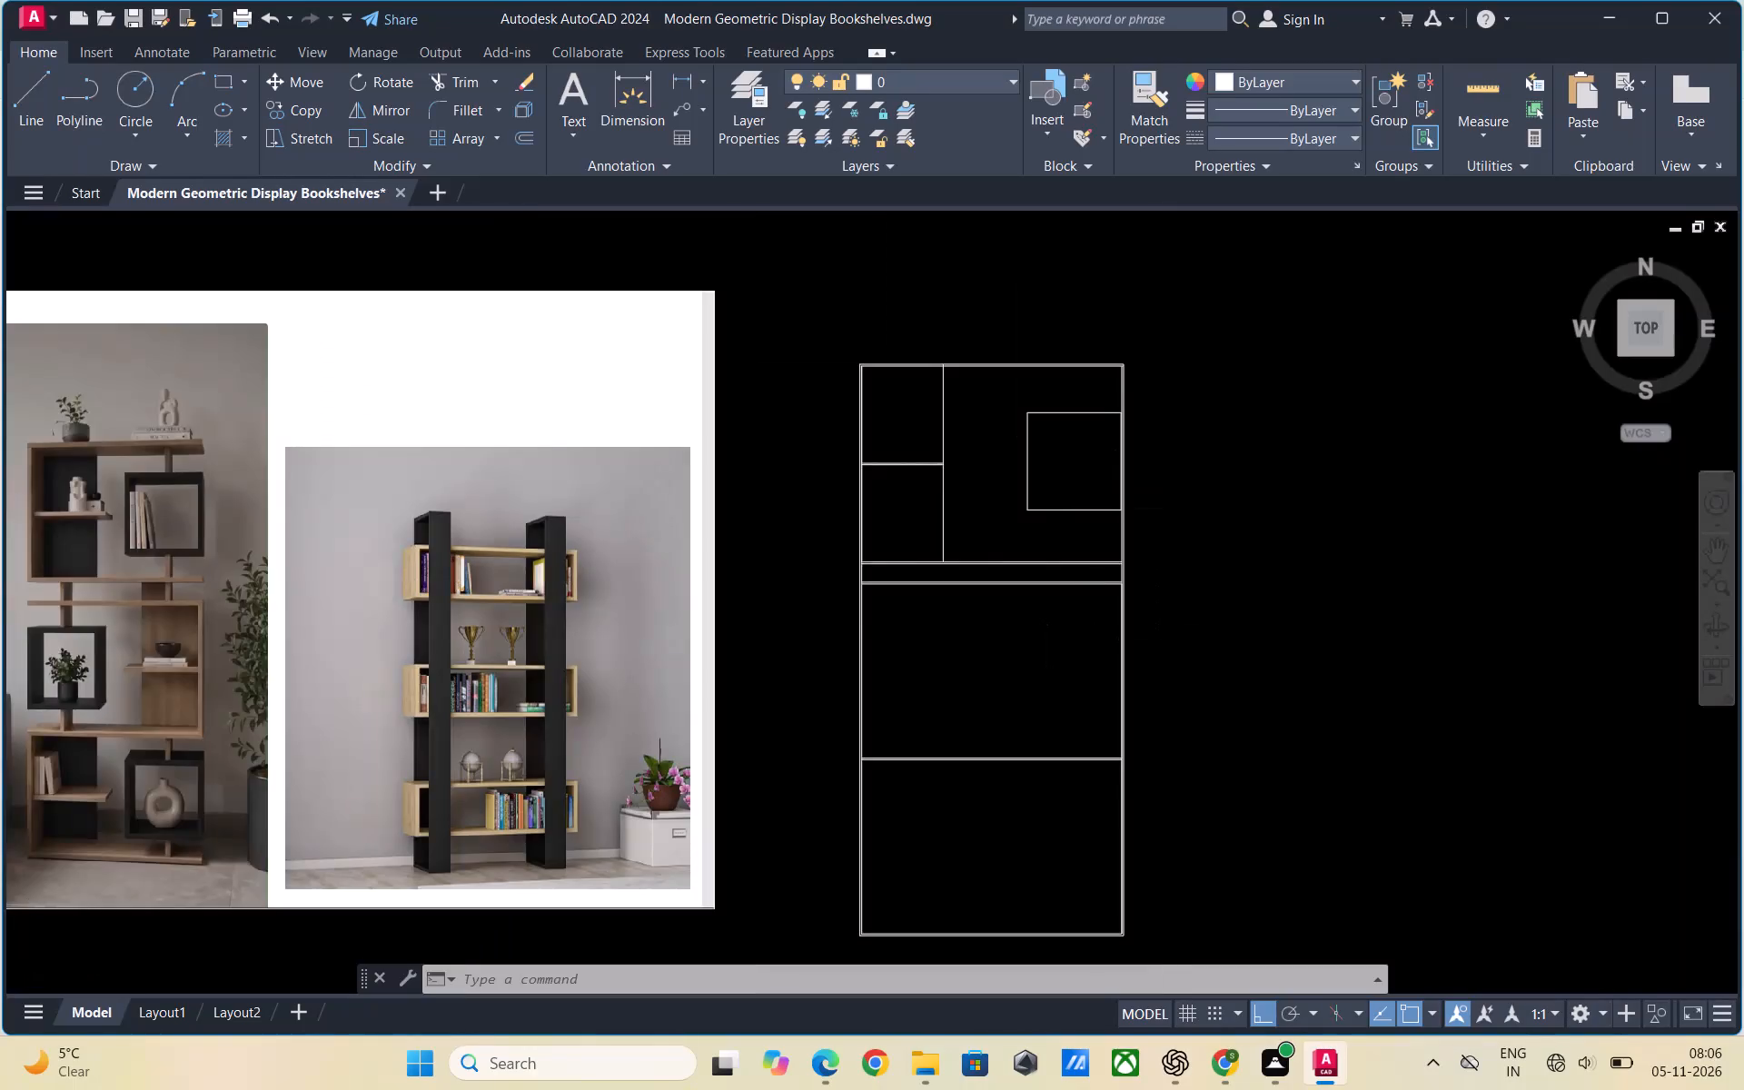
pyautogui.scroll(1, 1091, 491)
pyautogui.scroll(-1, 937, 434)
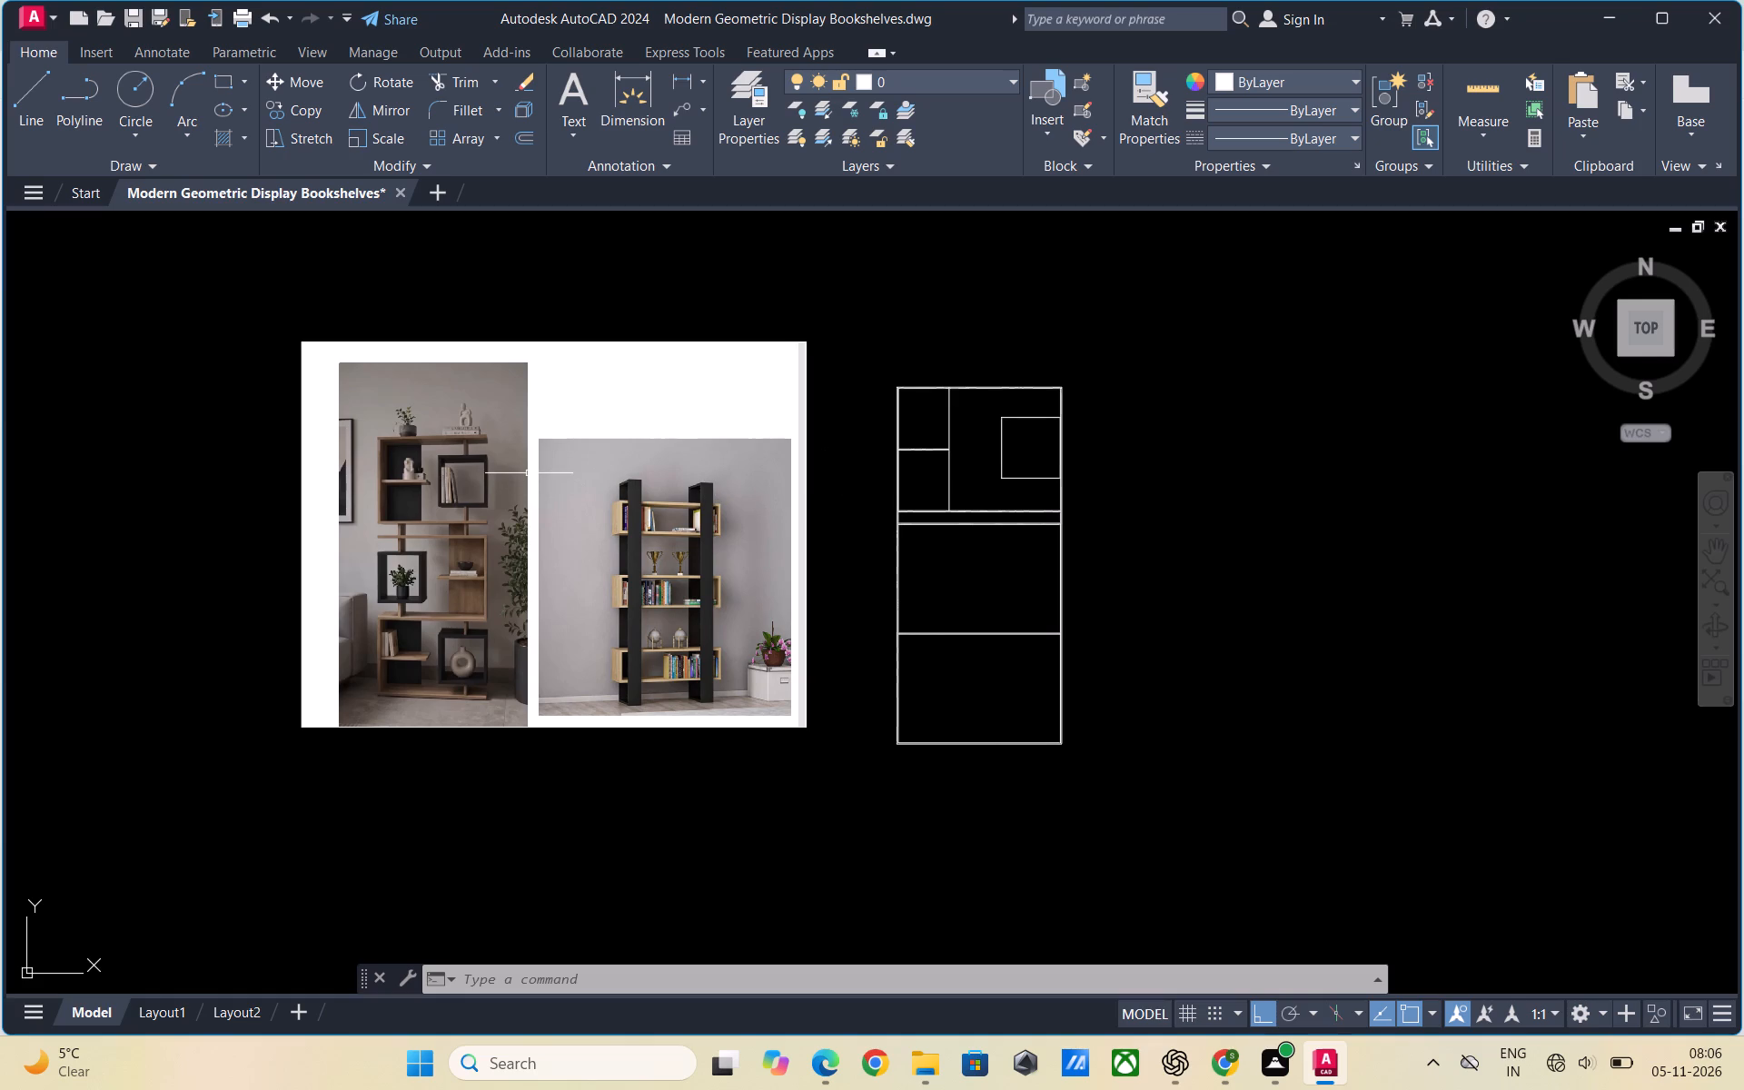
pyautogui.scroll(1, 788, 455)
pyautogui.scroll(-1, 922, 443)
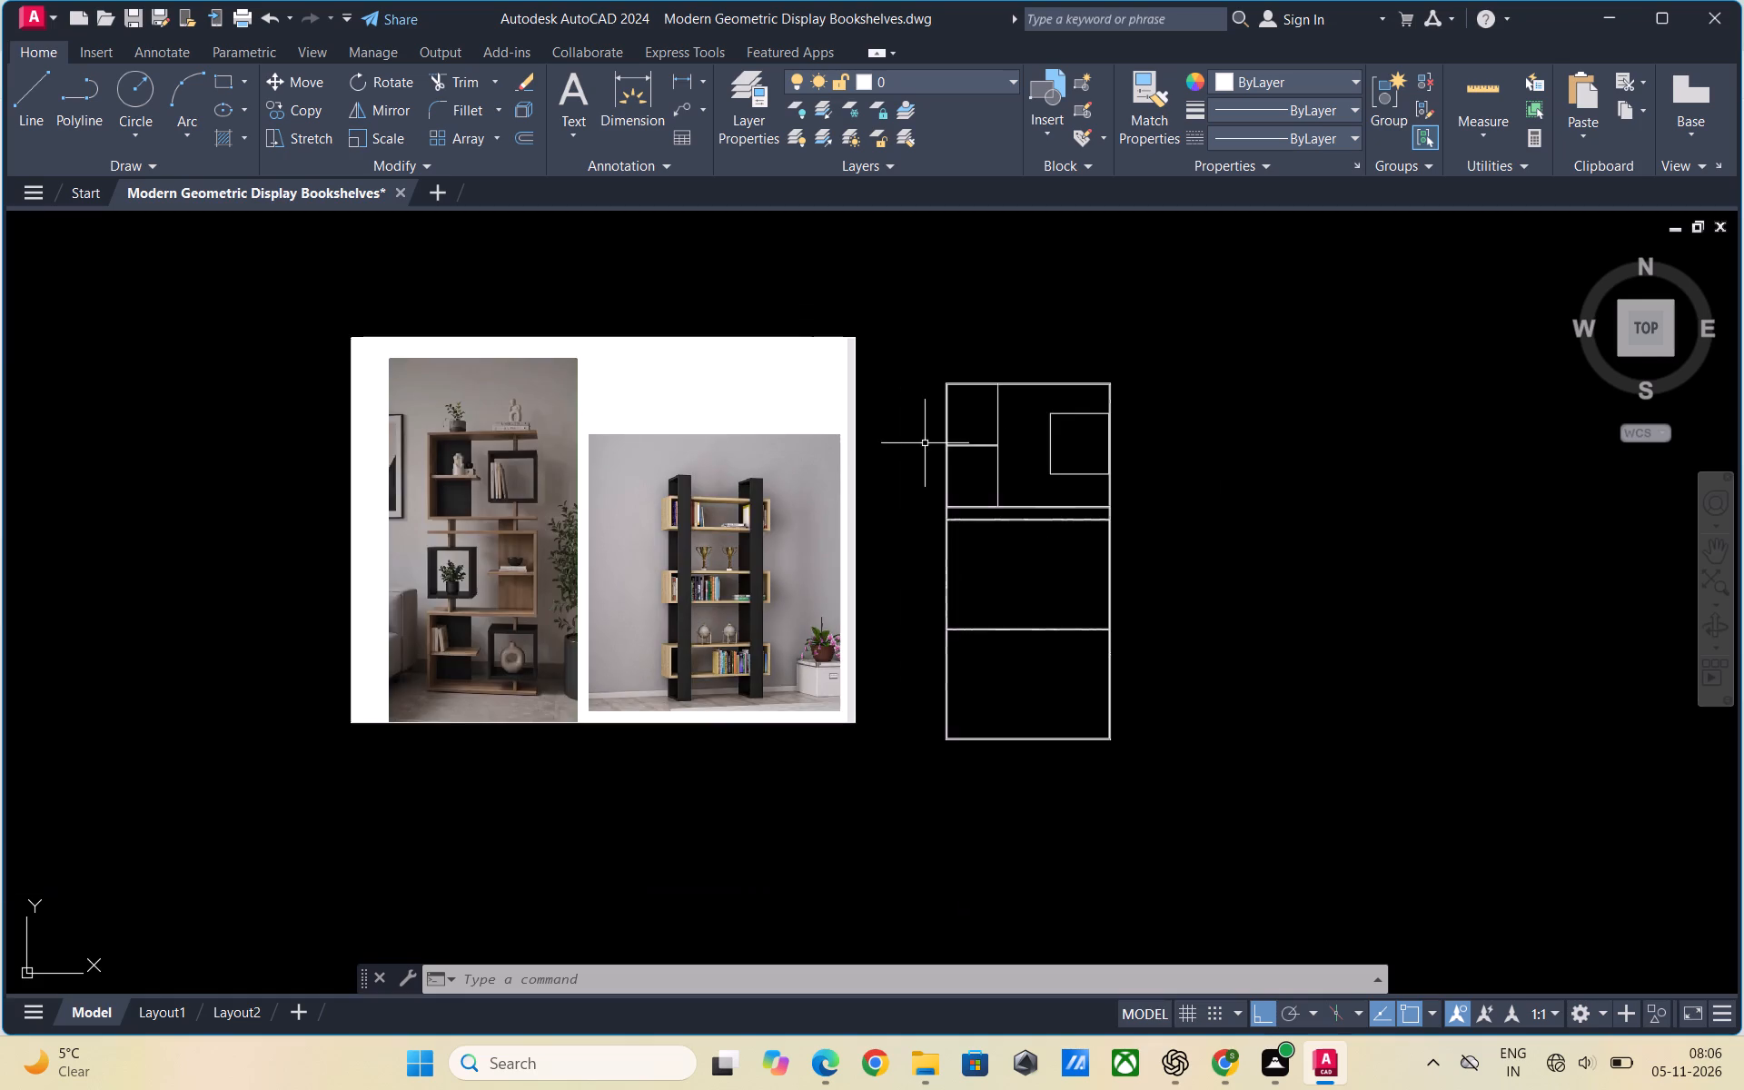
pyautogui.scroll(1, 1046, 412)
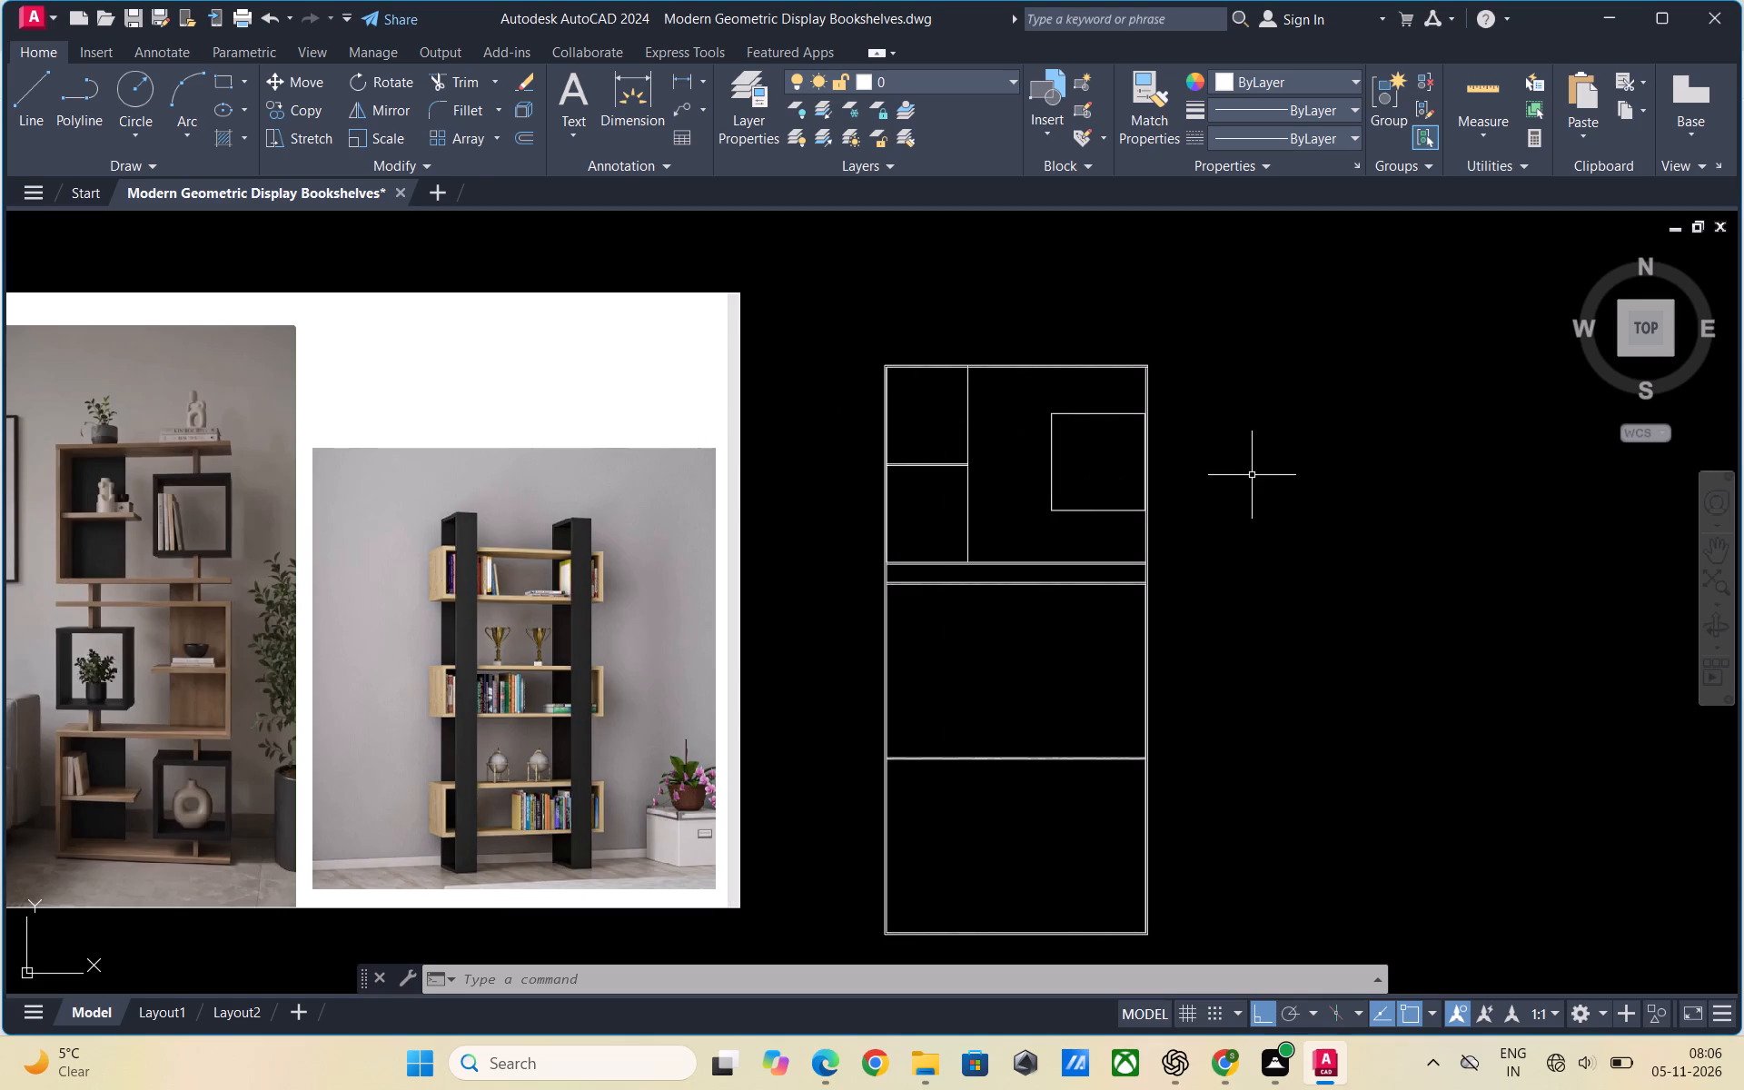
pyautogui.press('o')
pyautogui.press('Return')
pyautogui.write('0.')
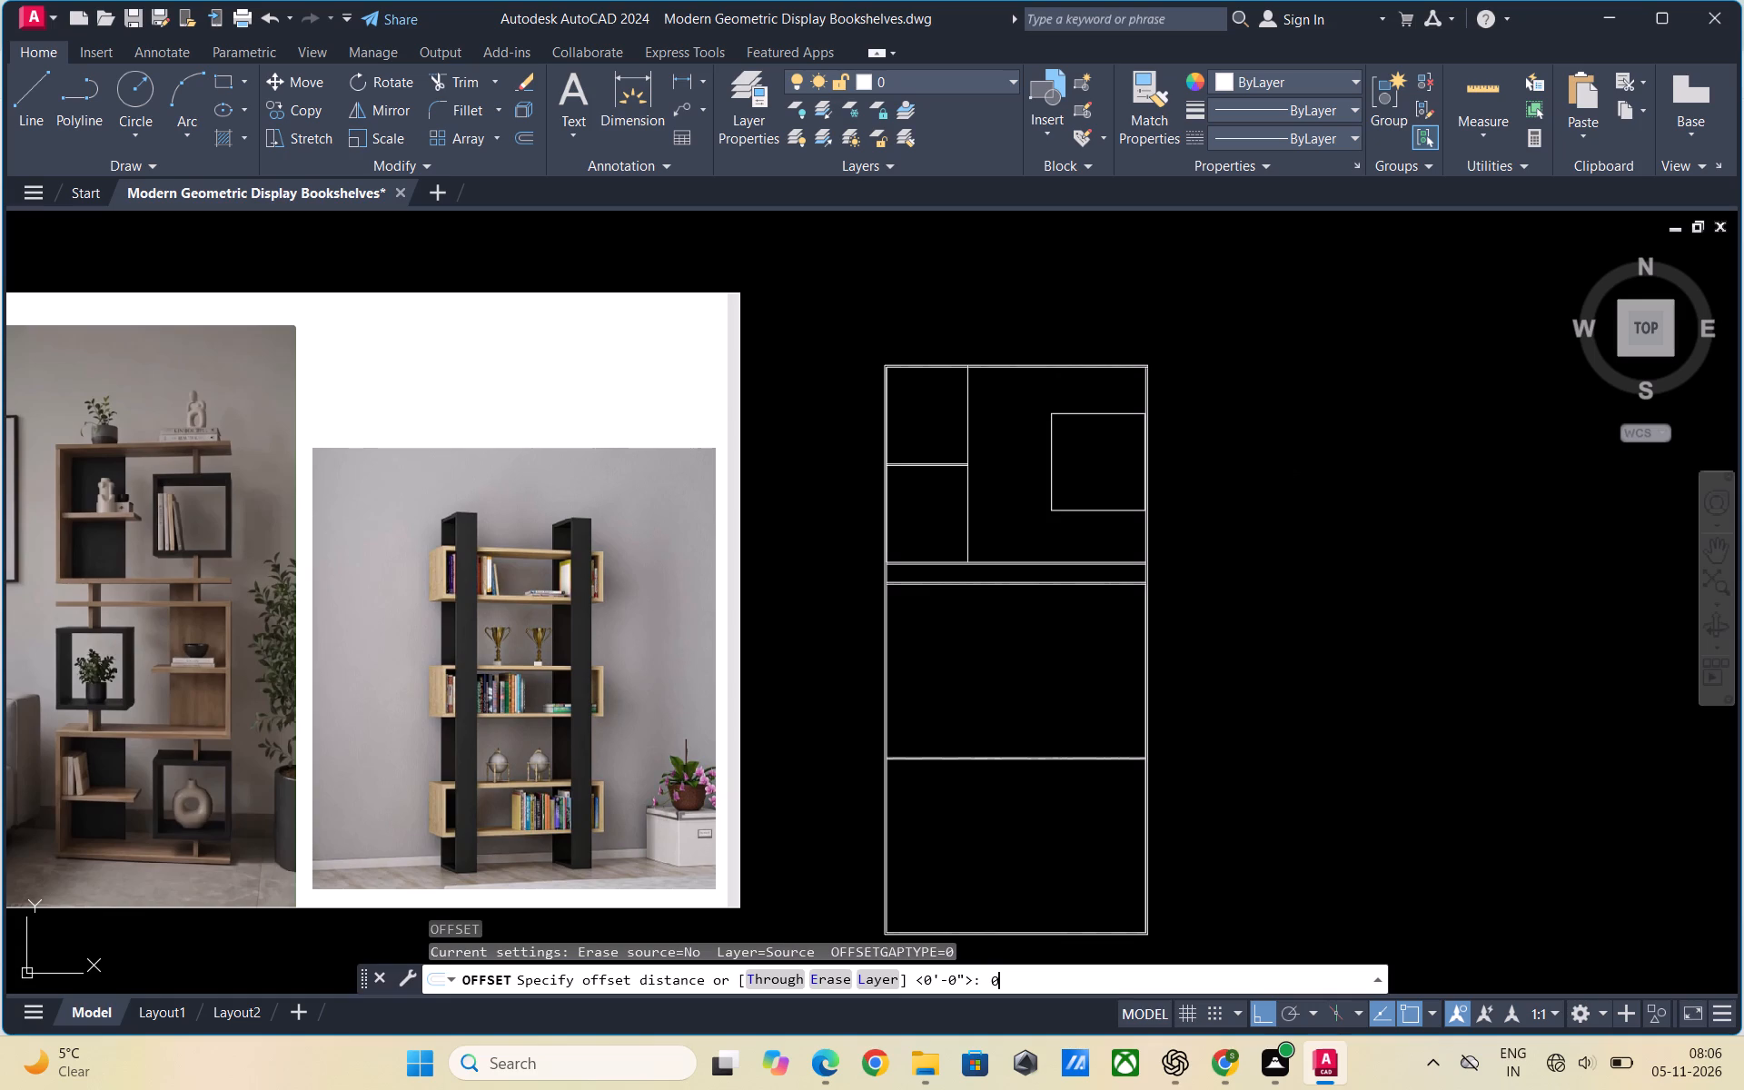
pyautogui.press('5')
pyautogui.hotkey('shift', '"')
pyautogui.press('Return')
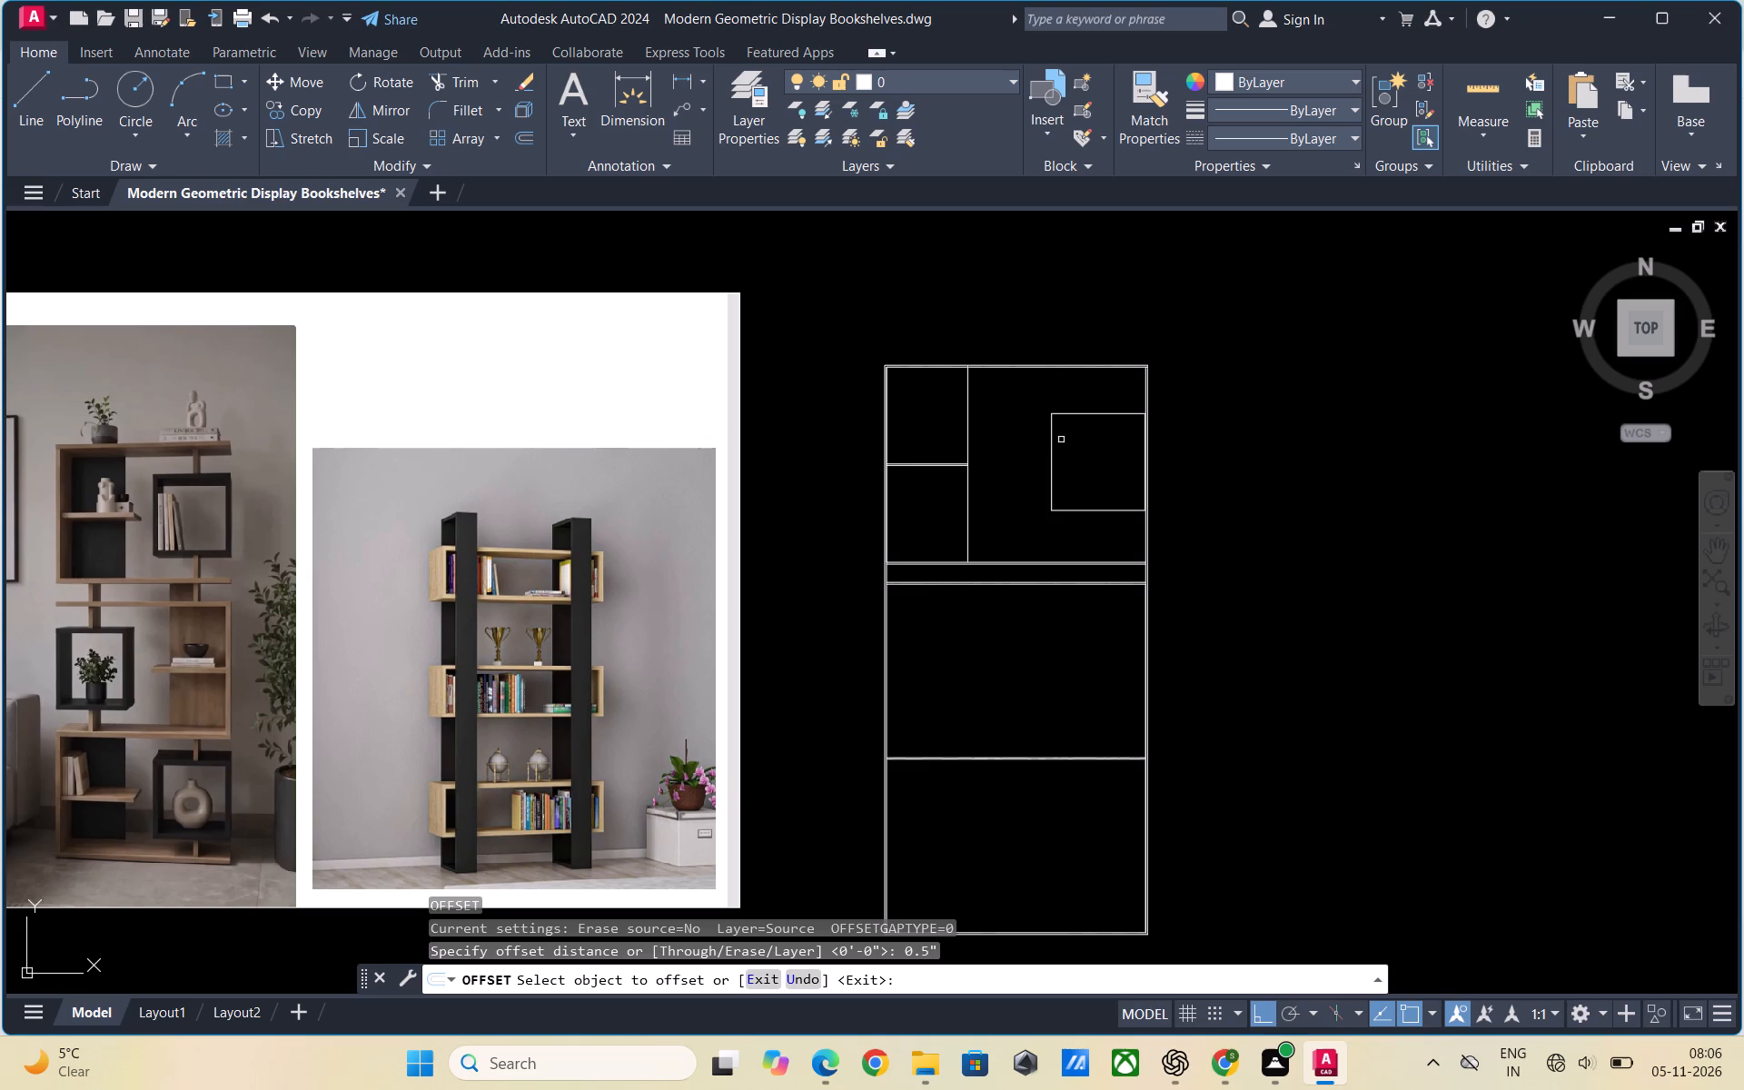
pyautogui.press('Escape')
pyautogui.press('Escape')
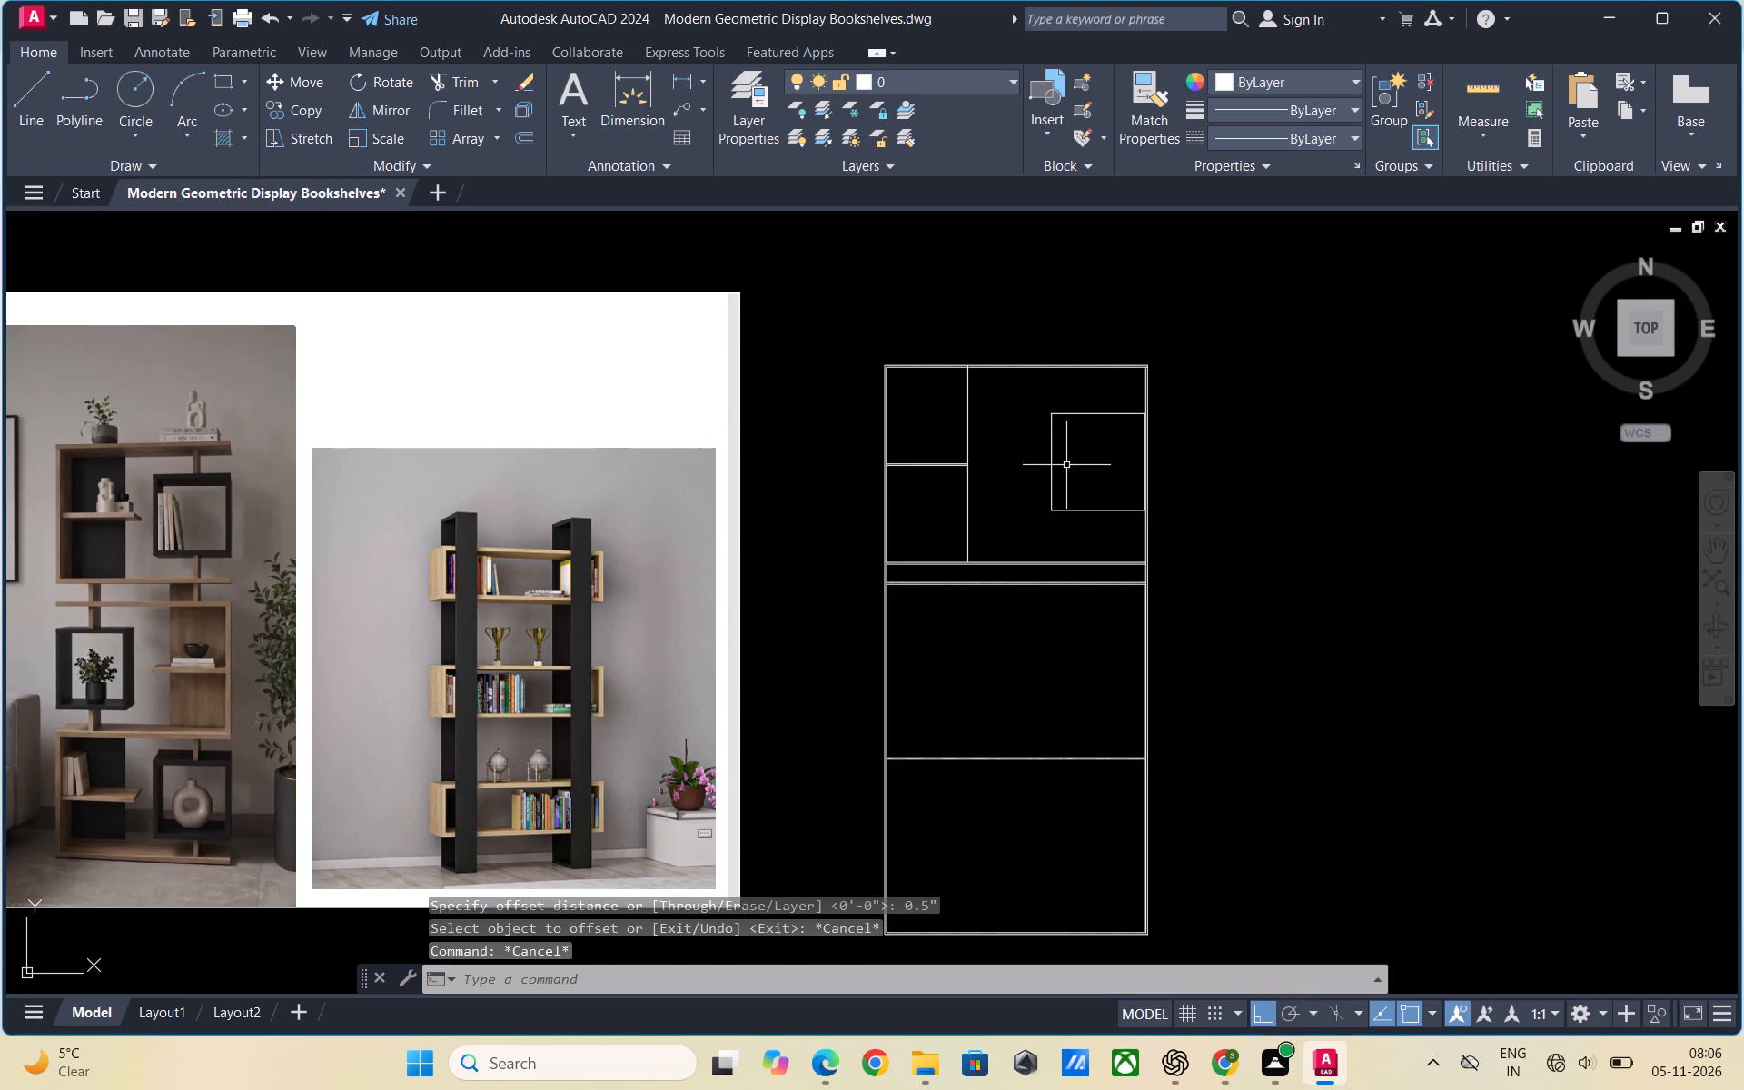
# Explode the small box in the bookshelf's upper section into separate lines.
pyautogui.click(1051, 465)
pyautogui.write('EXPLODE')
pyautogui.press('Return')
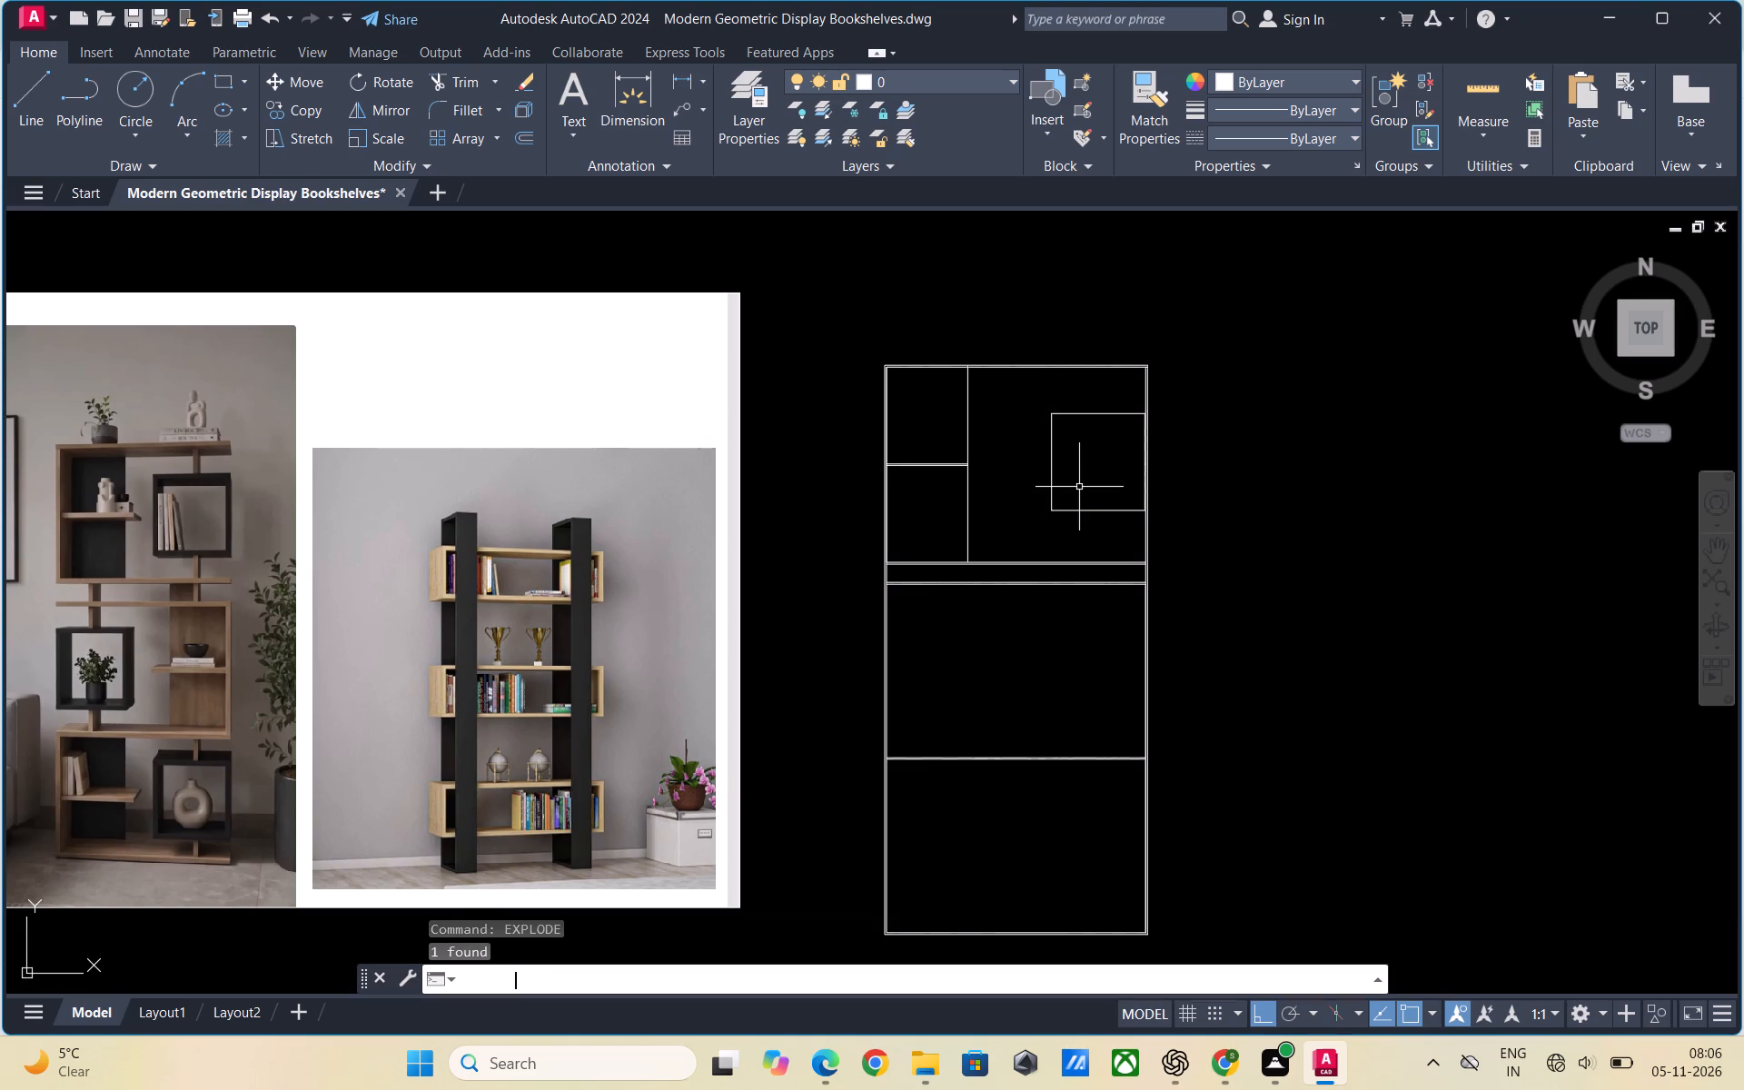
pyautogui.press('Escape')
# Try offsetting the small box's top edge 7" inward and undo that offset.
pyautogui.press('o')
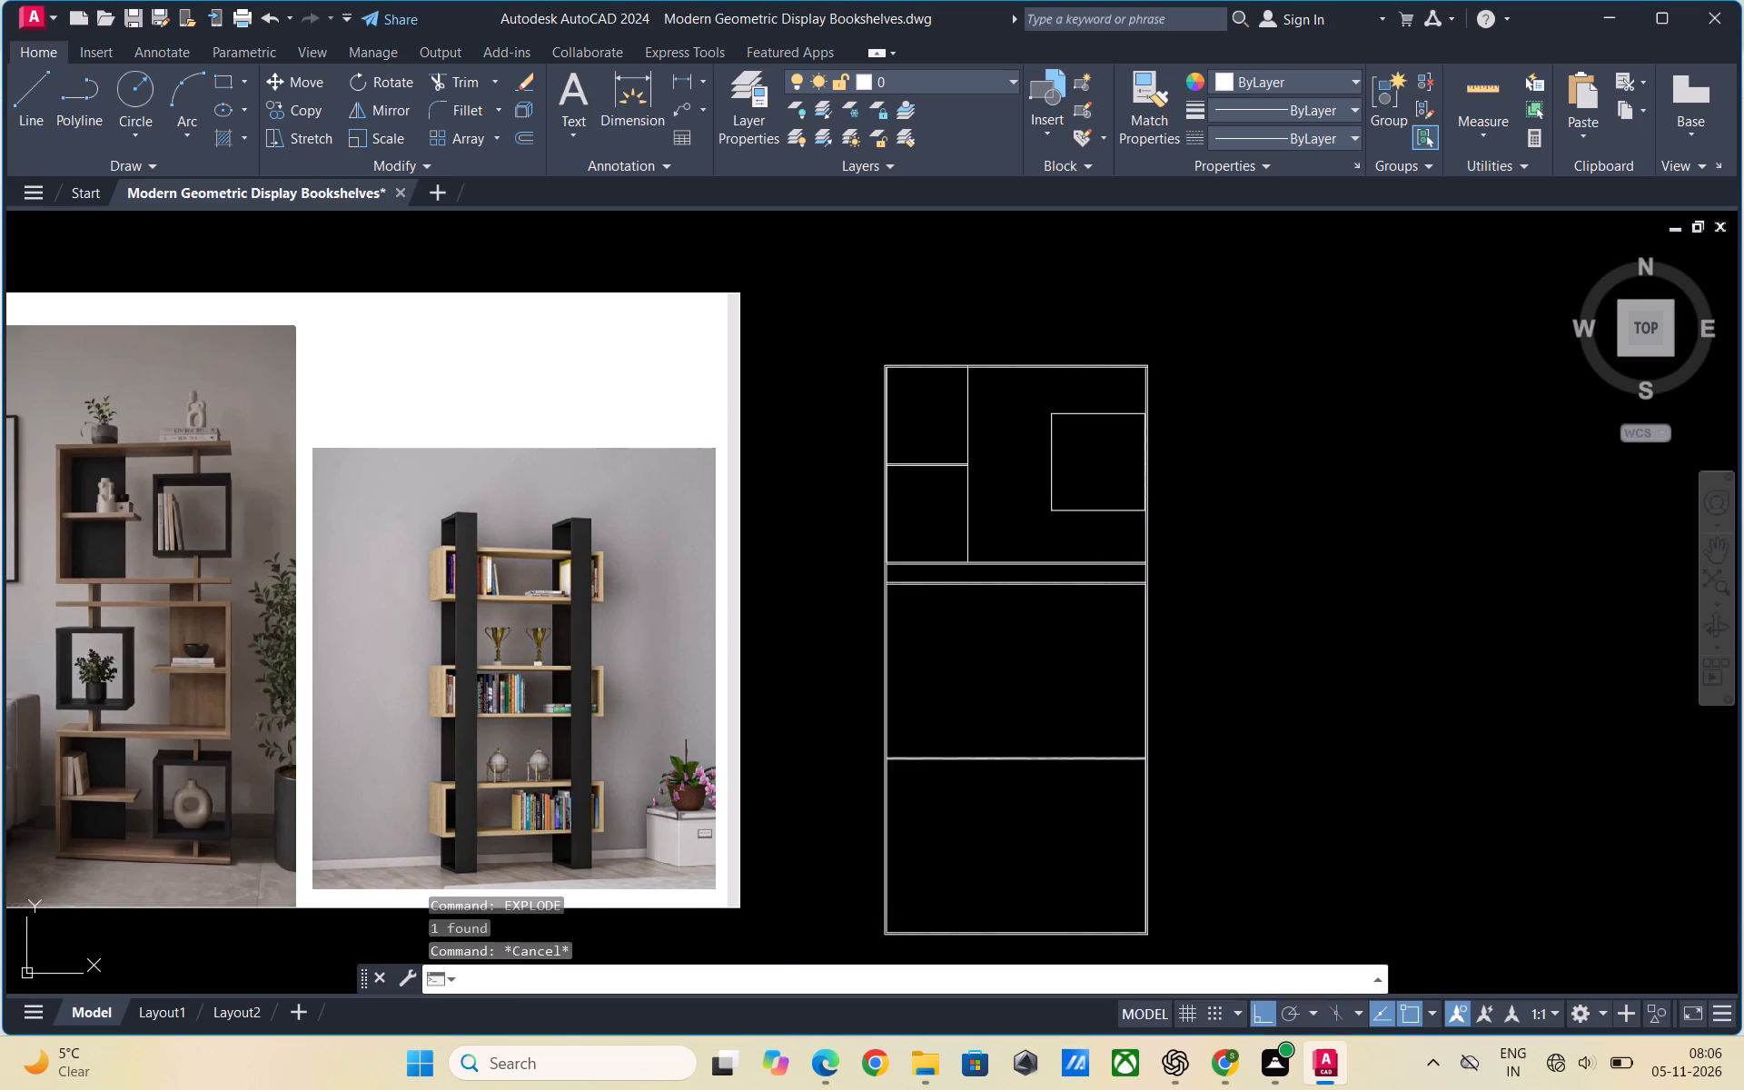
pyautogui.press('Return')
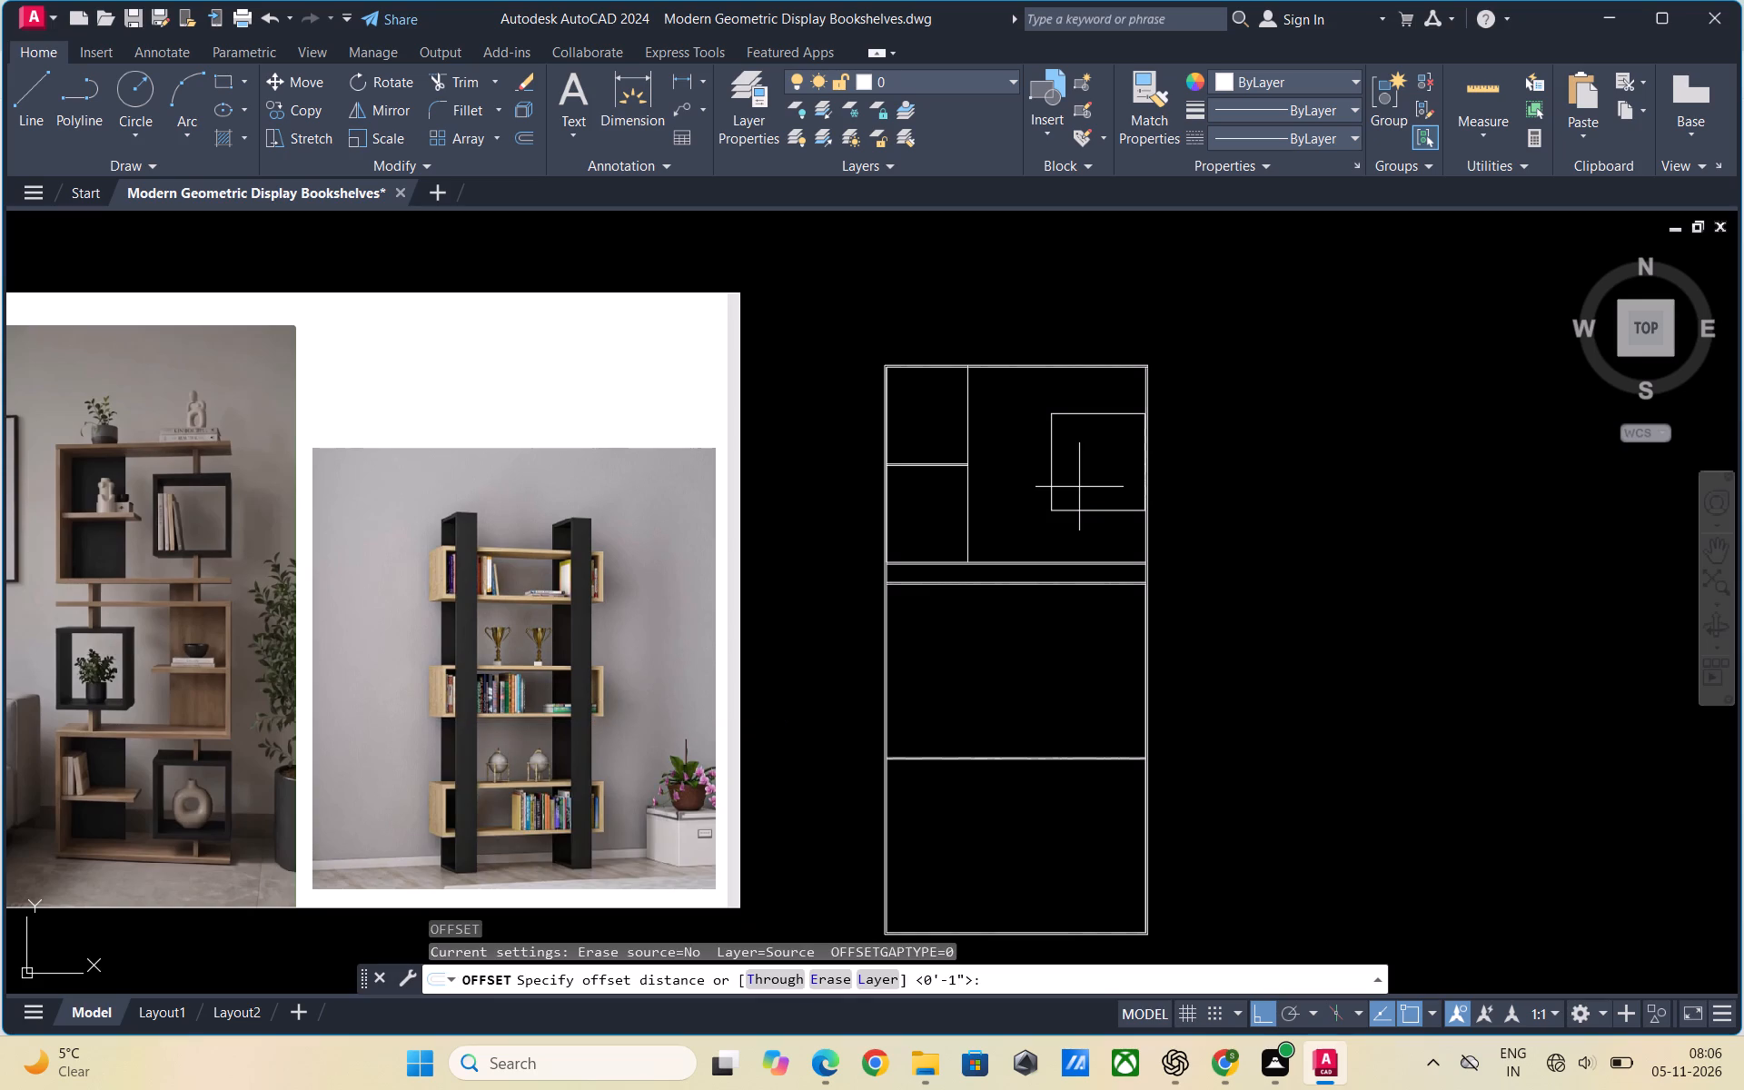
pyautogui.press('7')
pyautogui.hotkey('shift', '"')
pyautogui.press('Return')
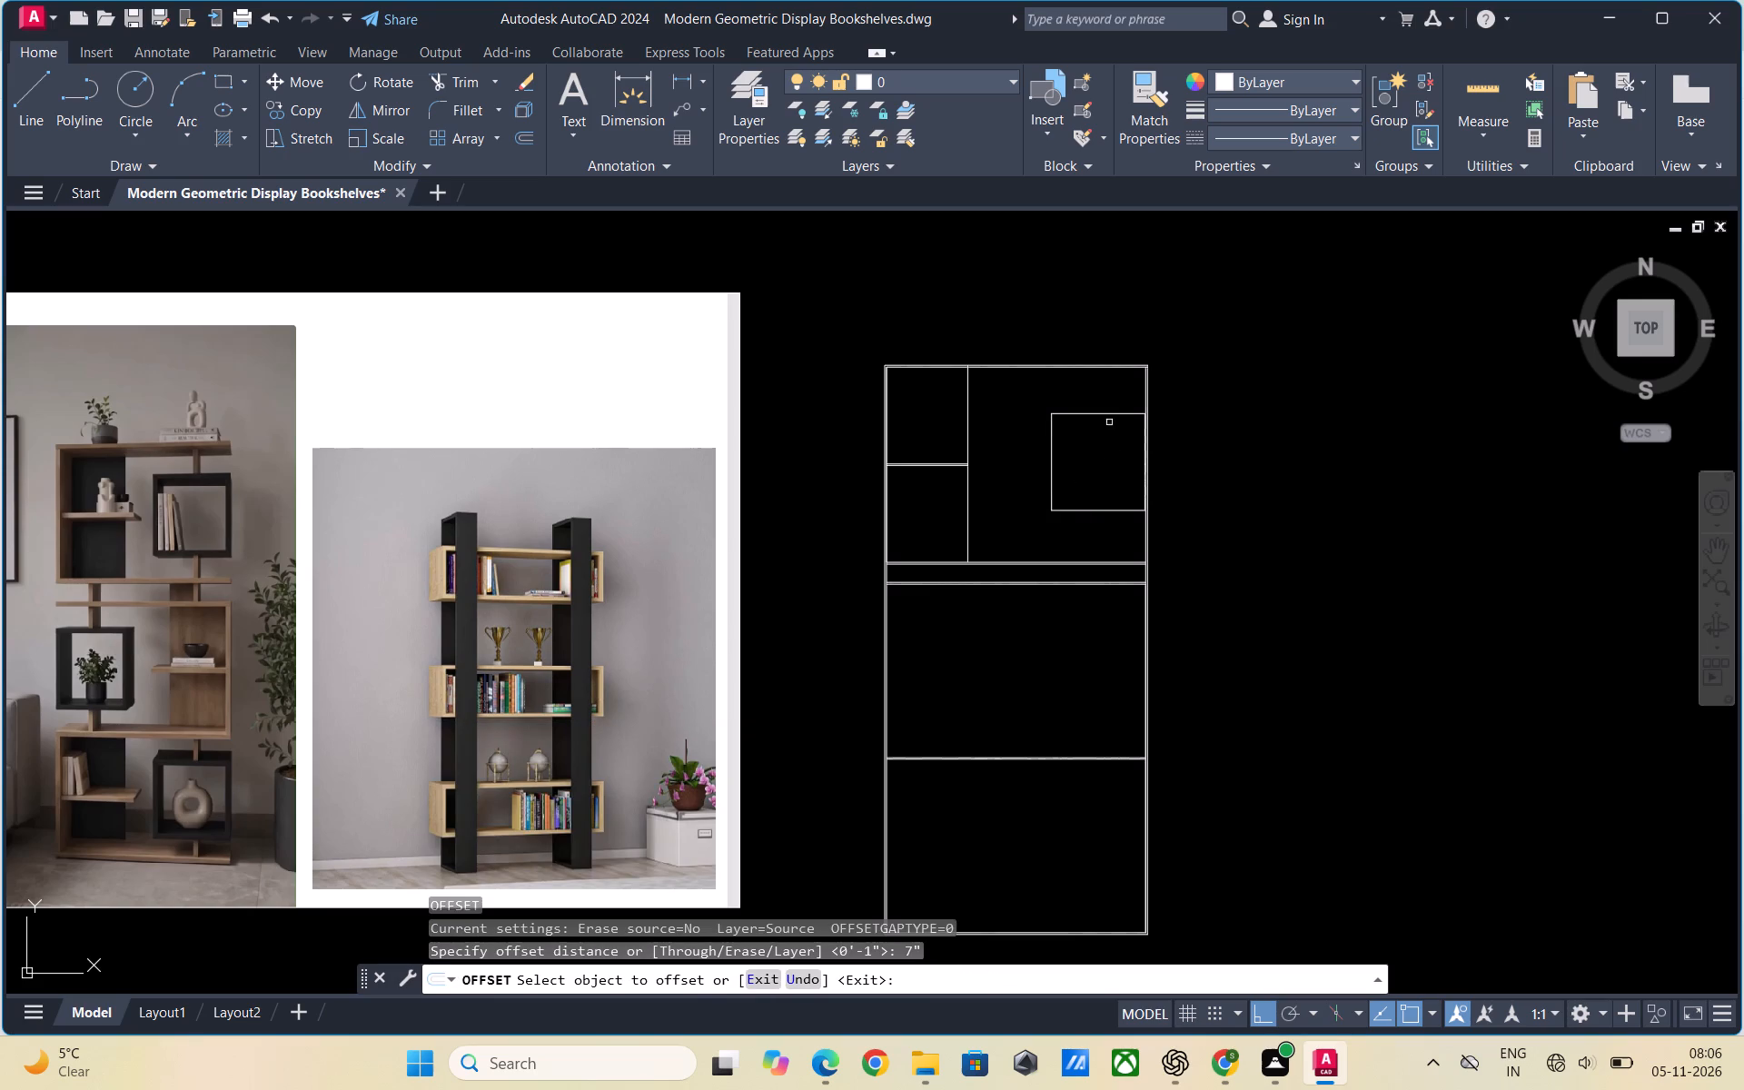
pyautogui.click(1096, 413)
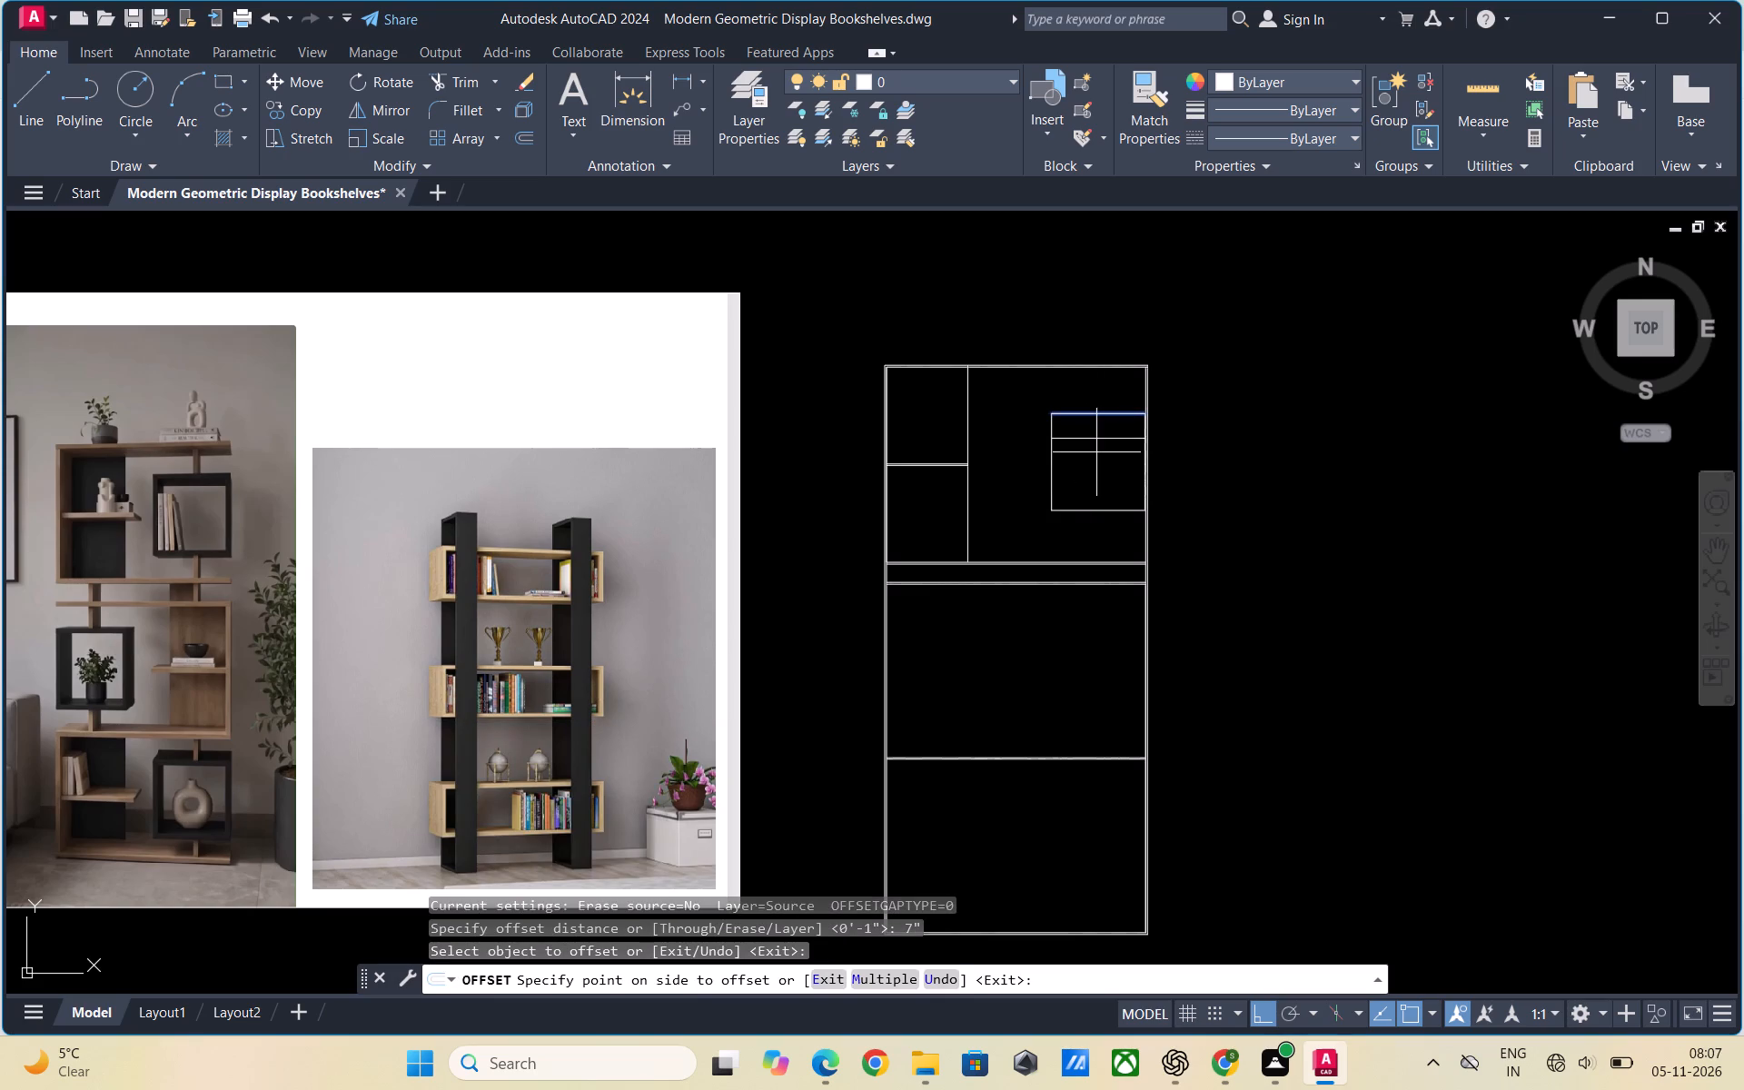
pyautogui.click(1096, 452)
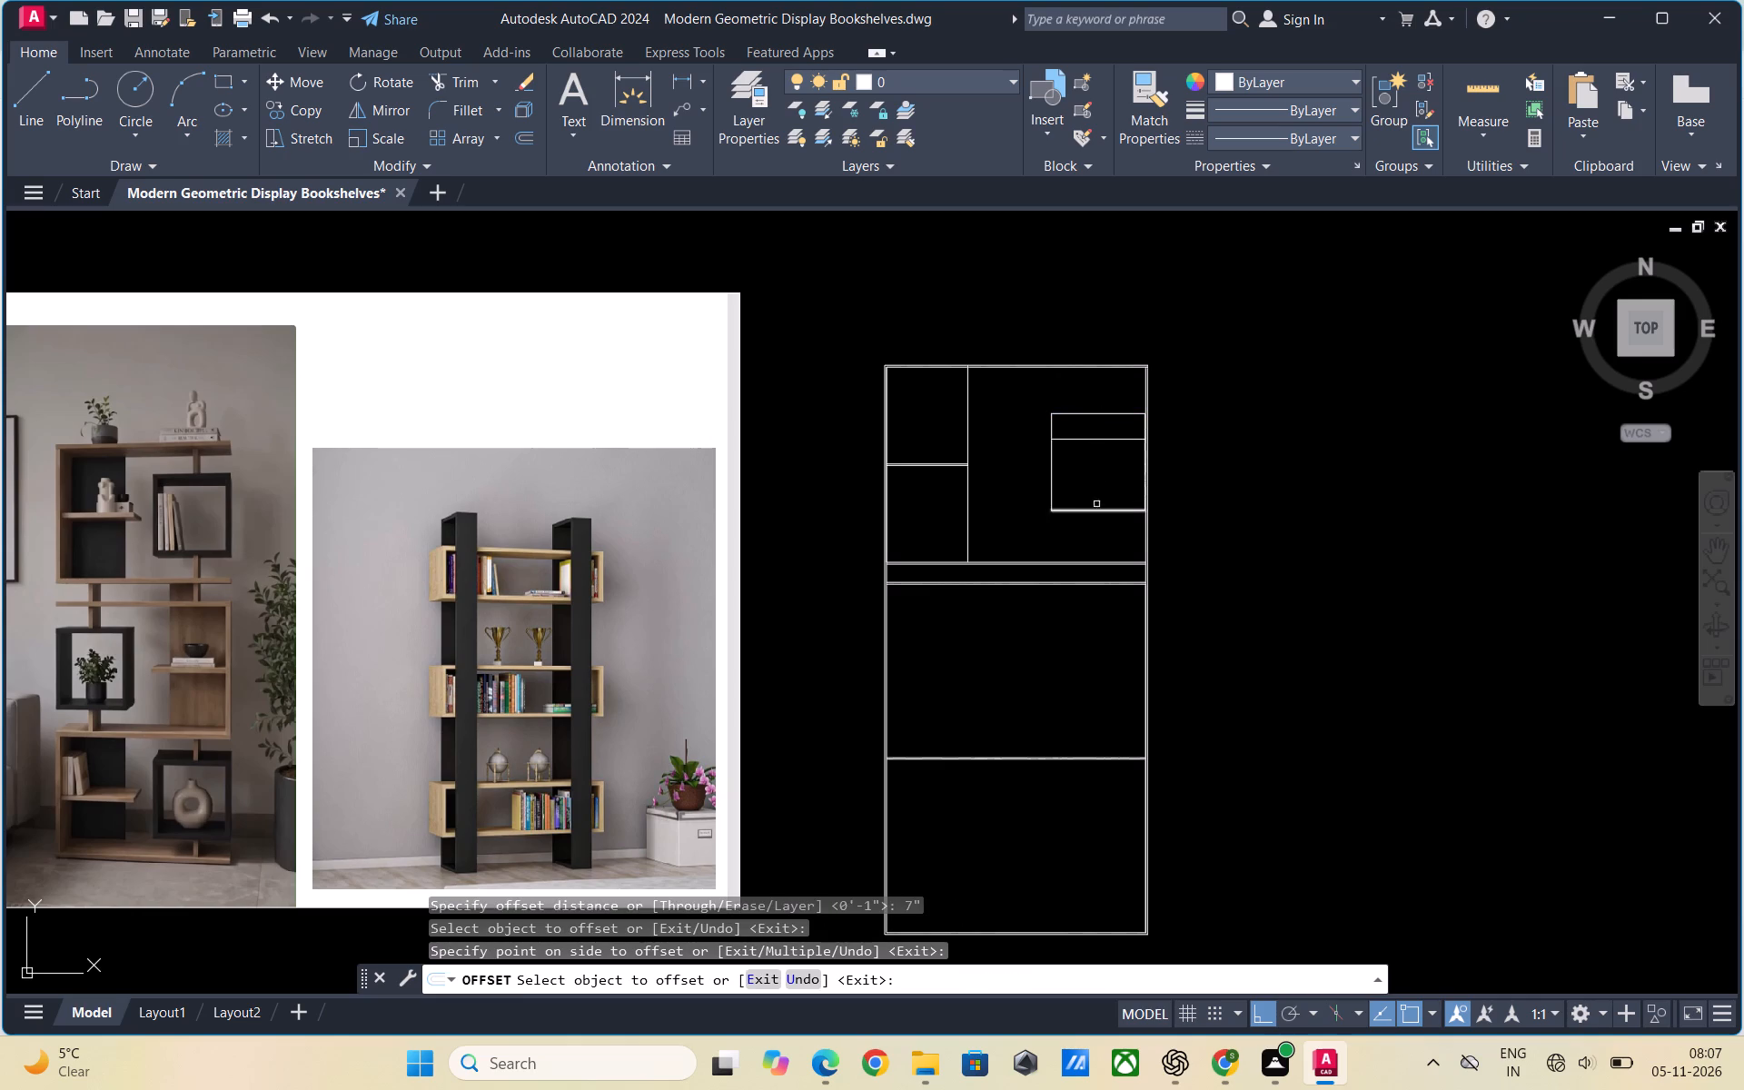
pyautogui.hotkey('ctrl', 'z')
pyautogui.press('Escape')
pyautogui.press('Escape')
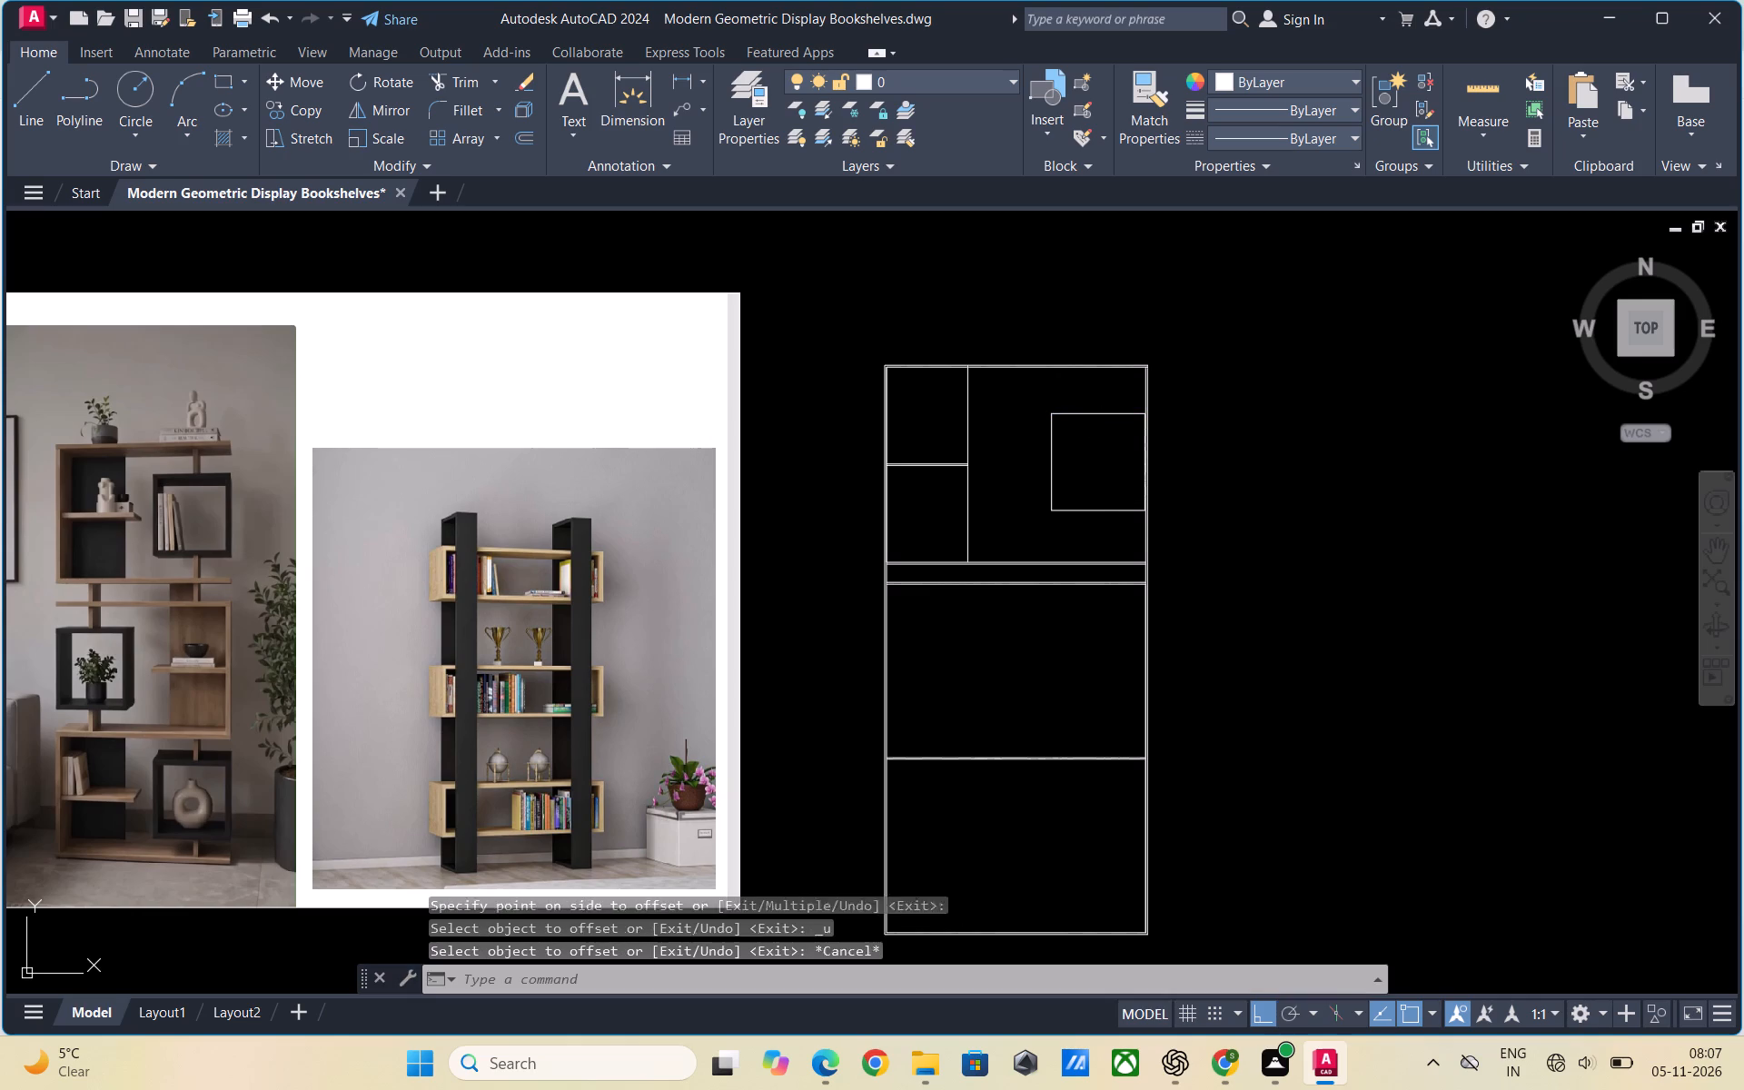
# Offset the small box's top and bottom edges 5" inward.
pyautogui.press('o')
pyautogui.press('Return')
pyautogui.write('5"')
pyautogui.press('Return')
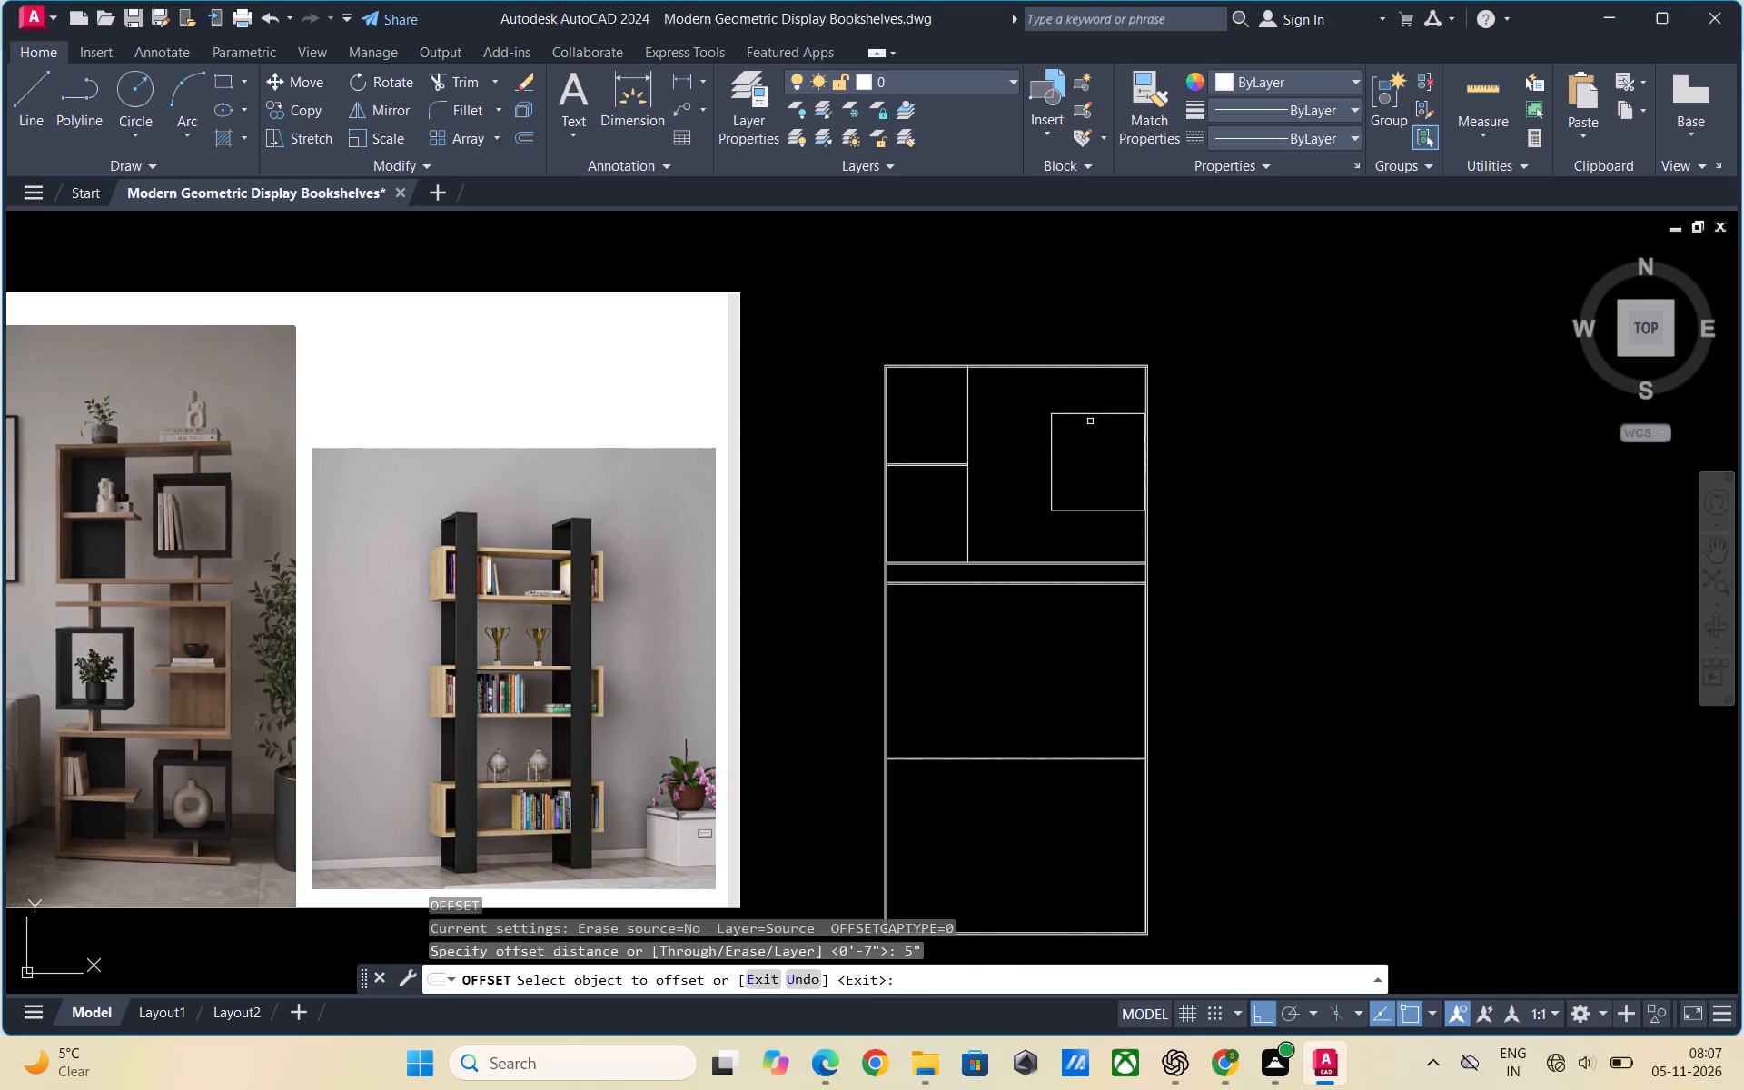
pyautogui.click(1091, 412)
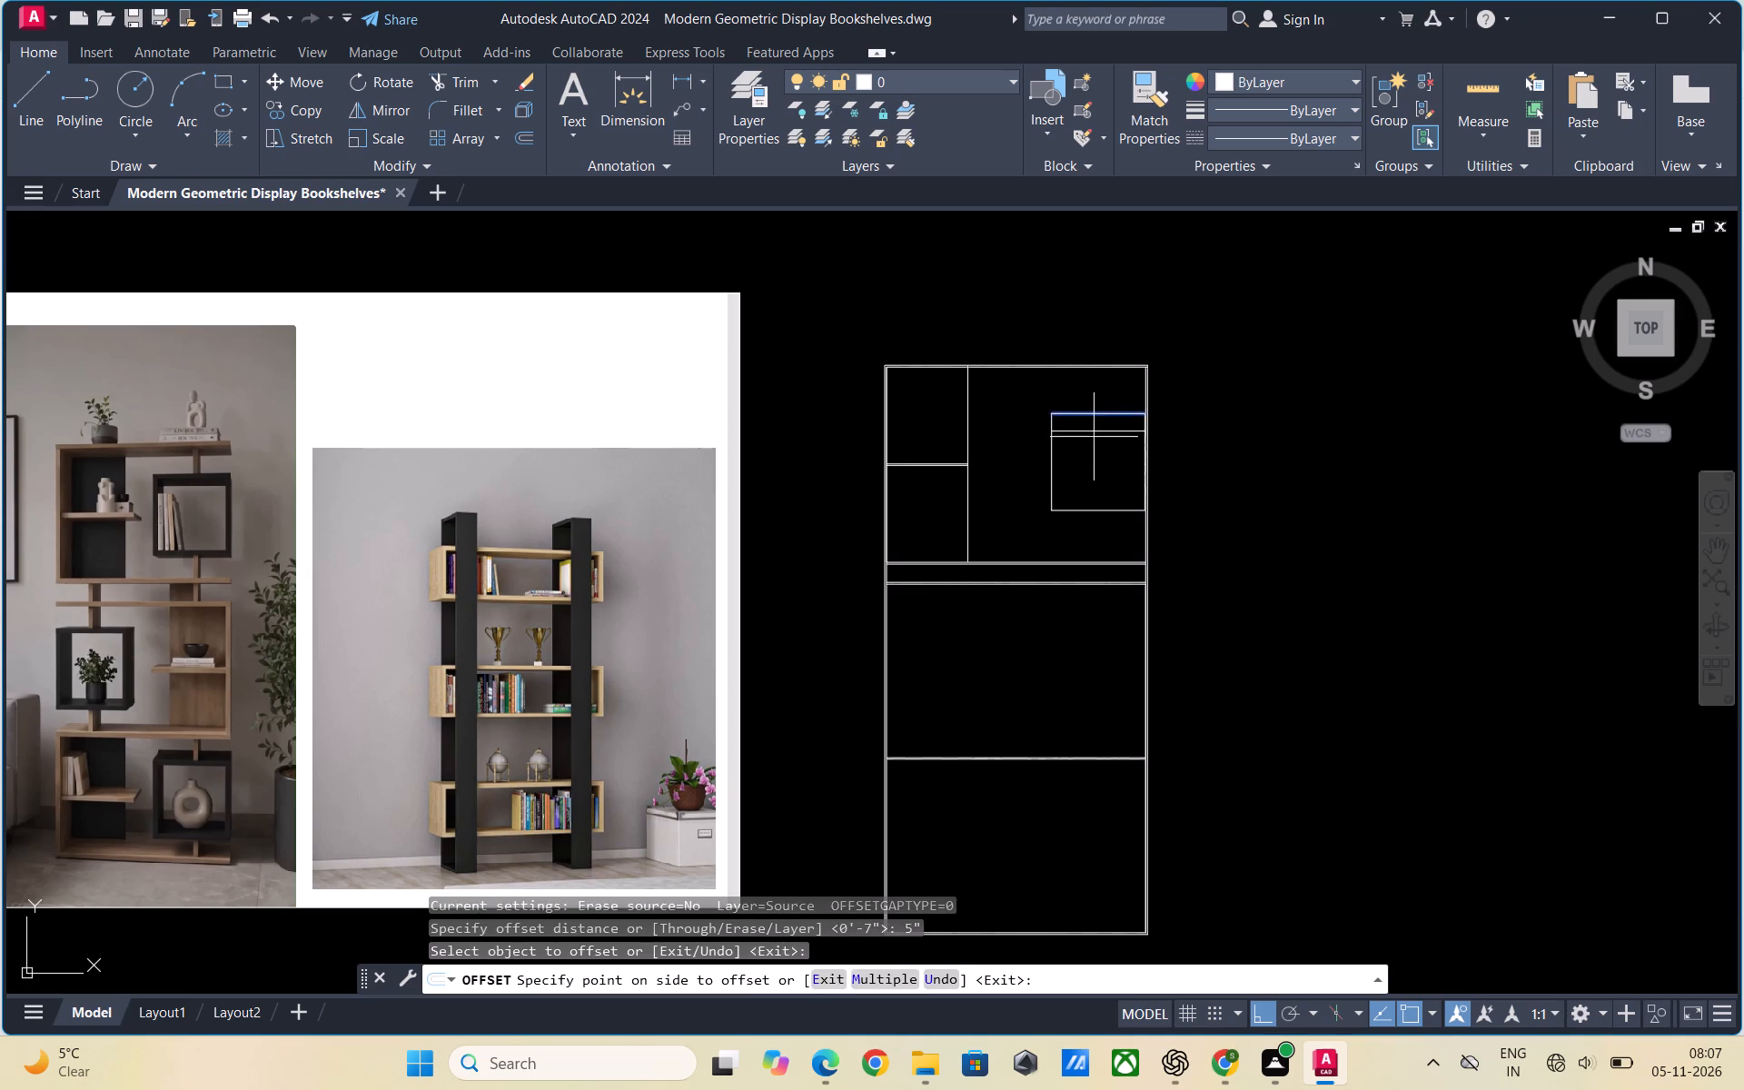
pyautogui.click(1094, 442)
pyautogui.click(1092, 510)
pyautogui.click(1094, 486)
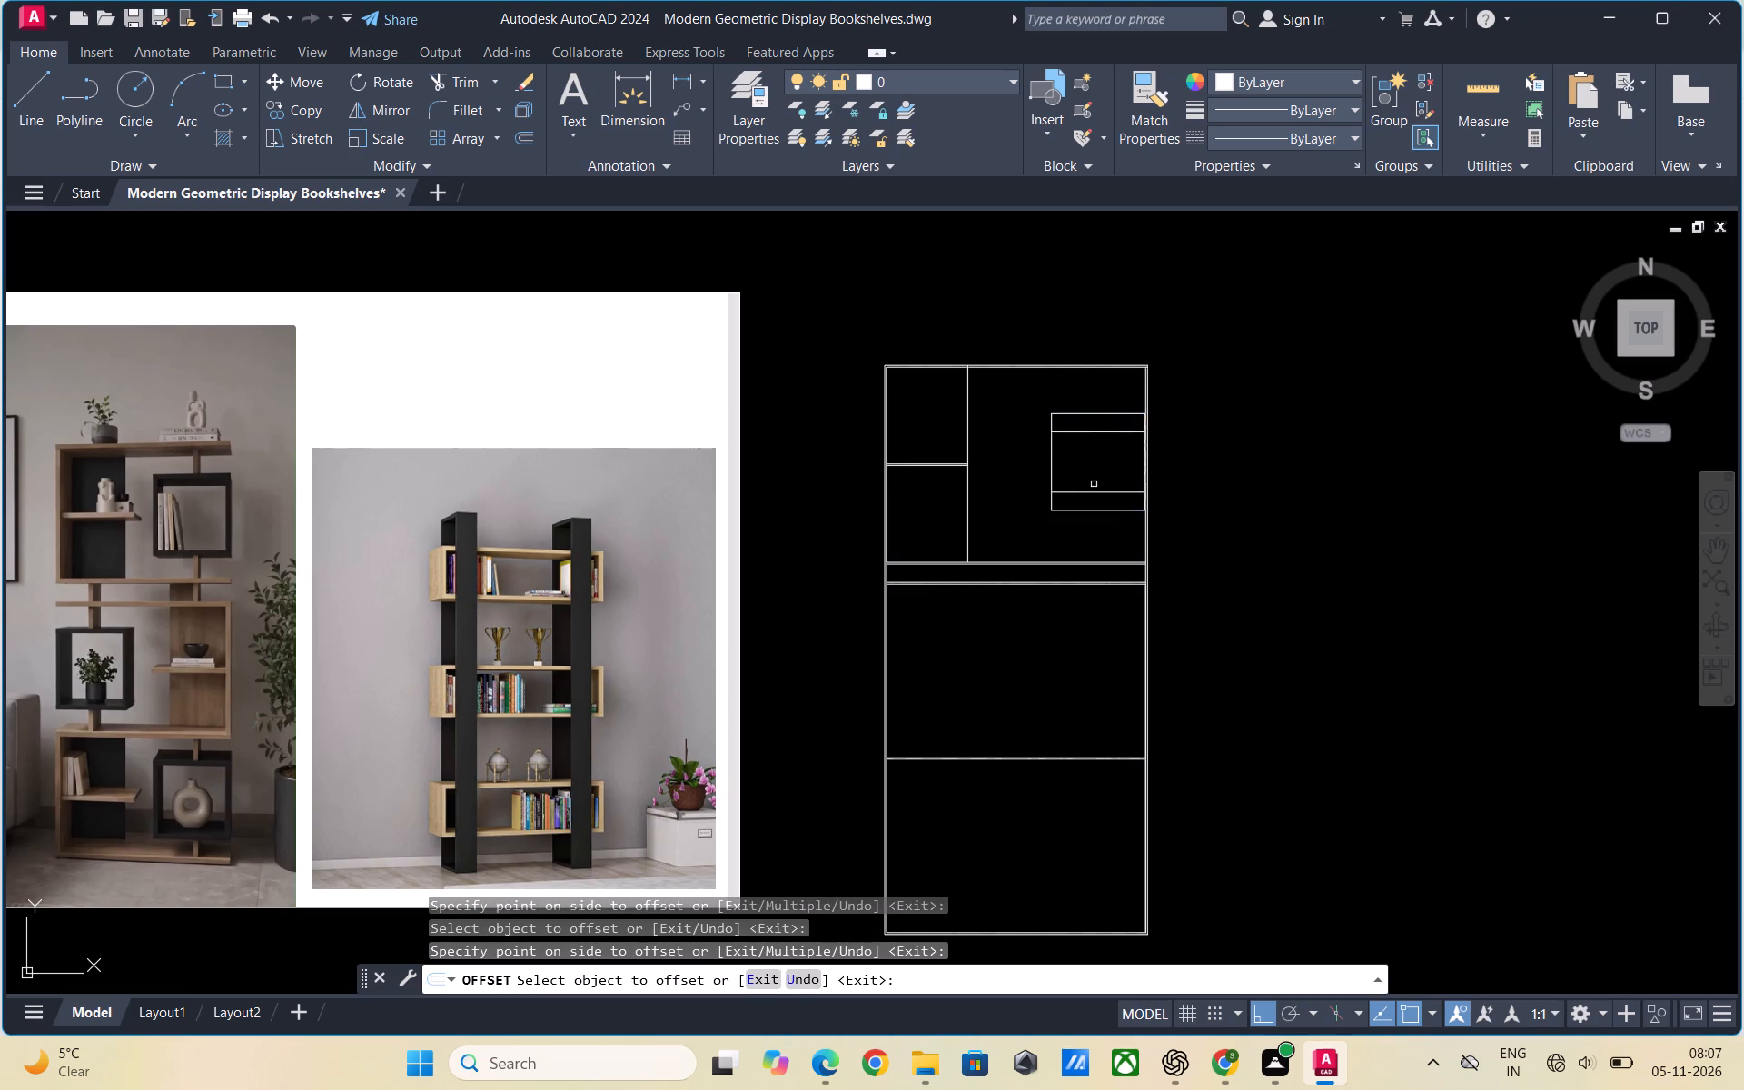
pyautogui.press('Escape')
# Offset the small box's left and right edges 3" inward.
pyautogui.press('o')
pyautogui.press('Return')
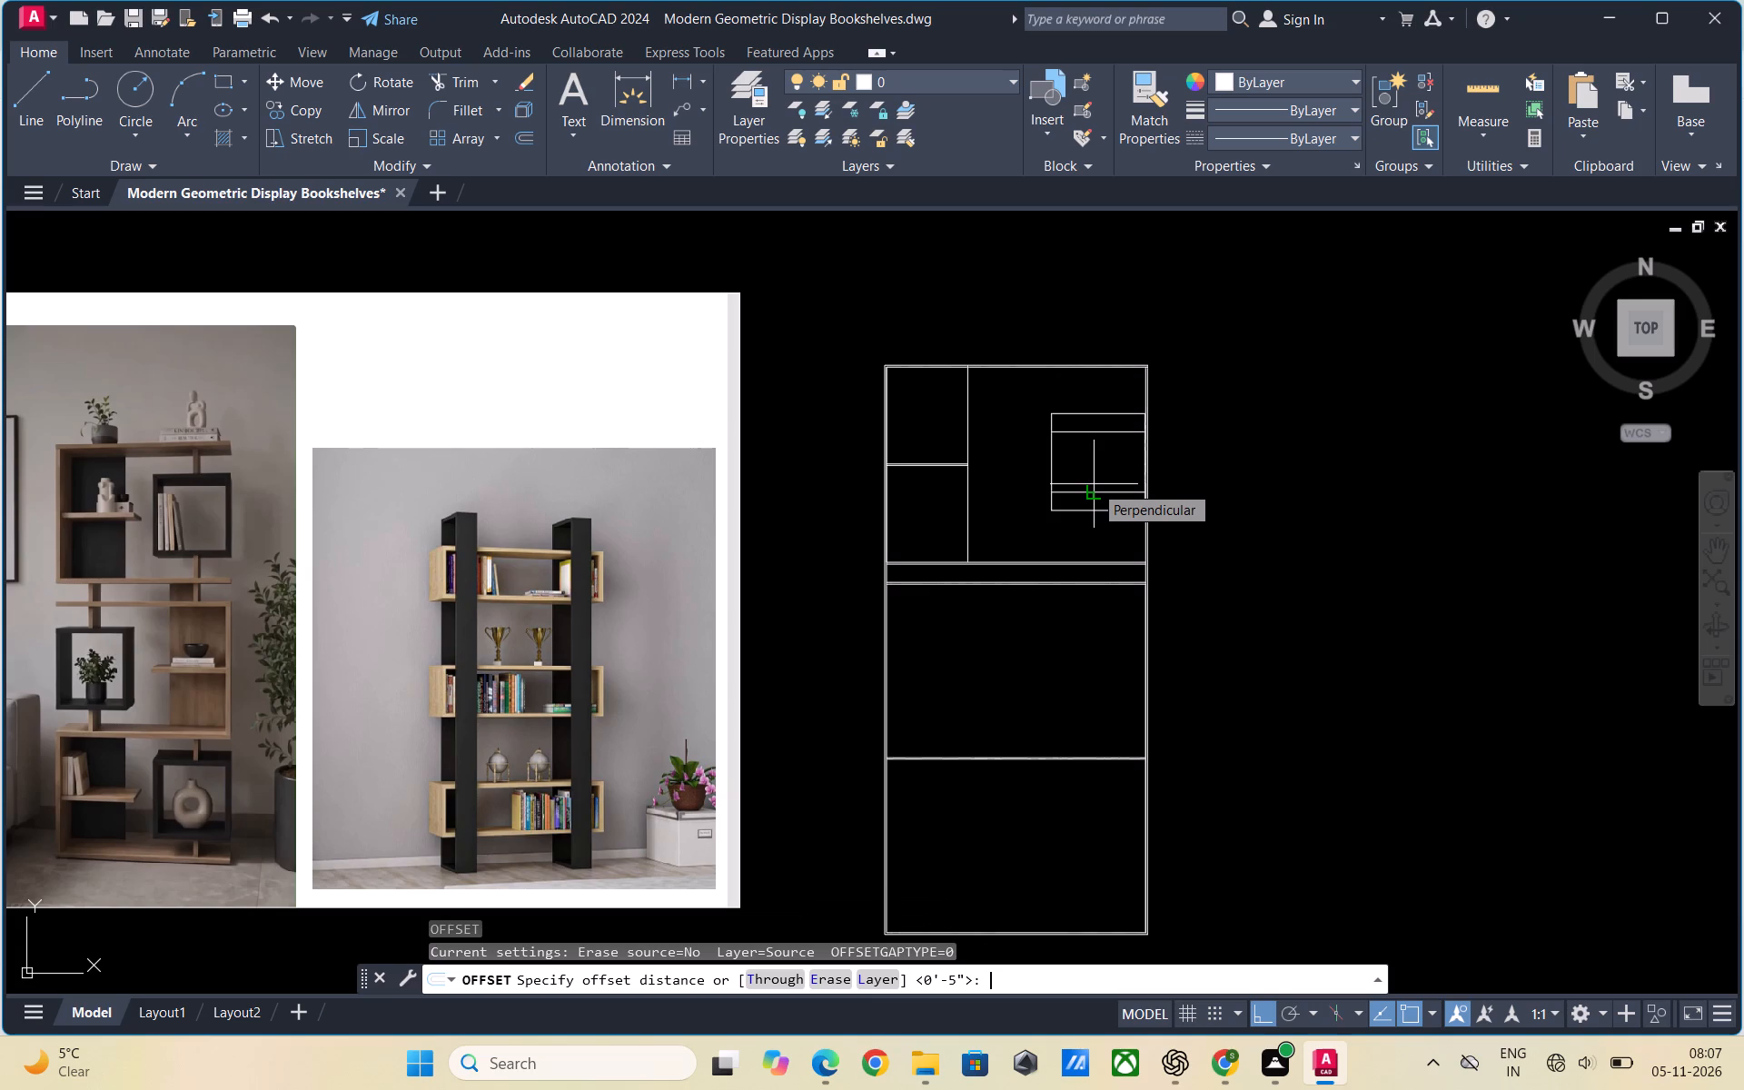
pyautogui.write('3"')
pyautogui.press('Return')
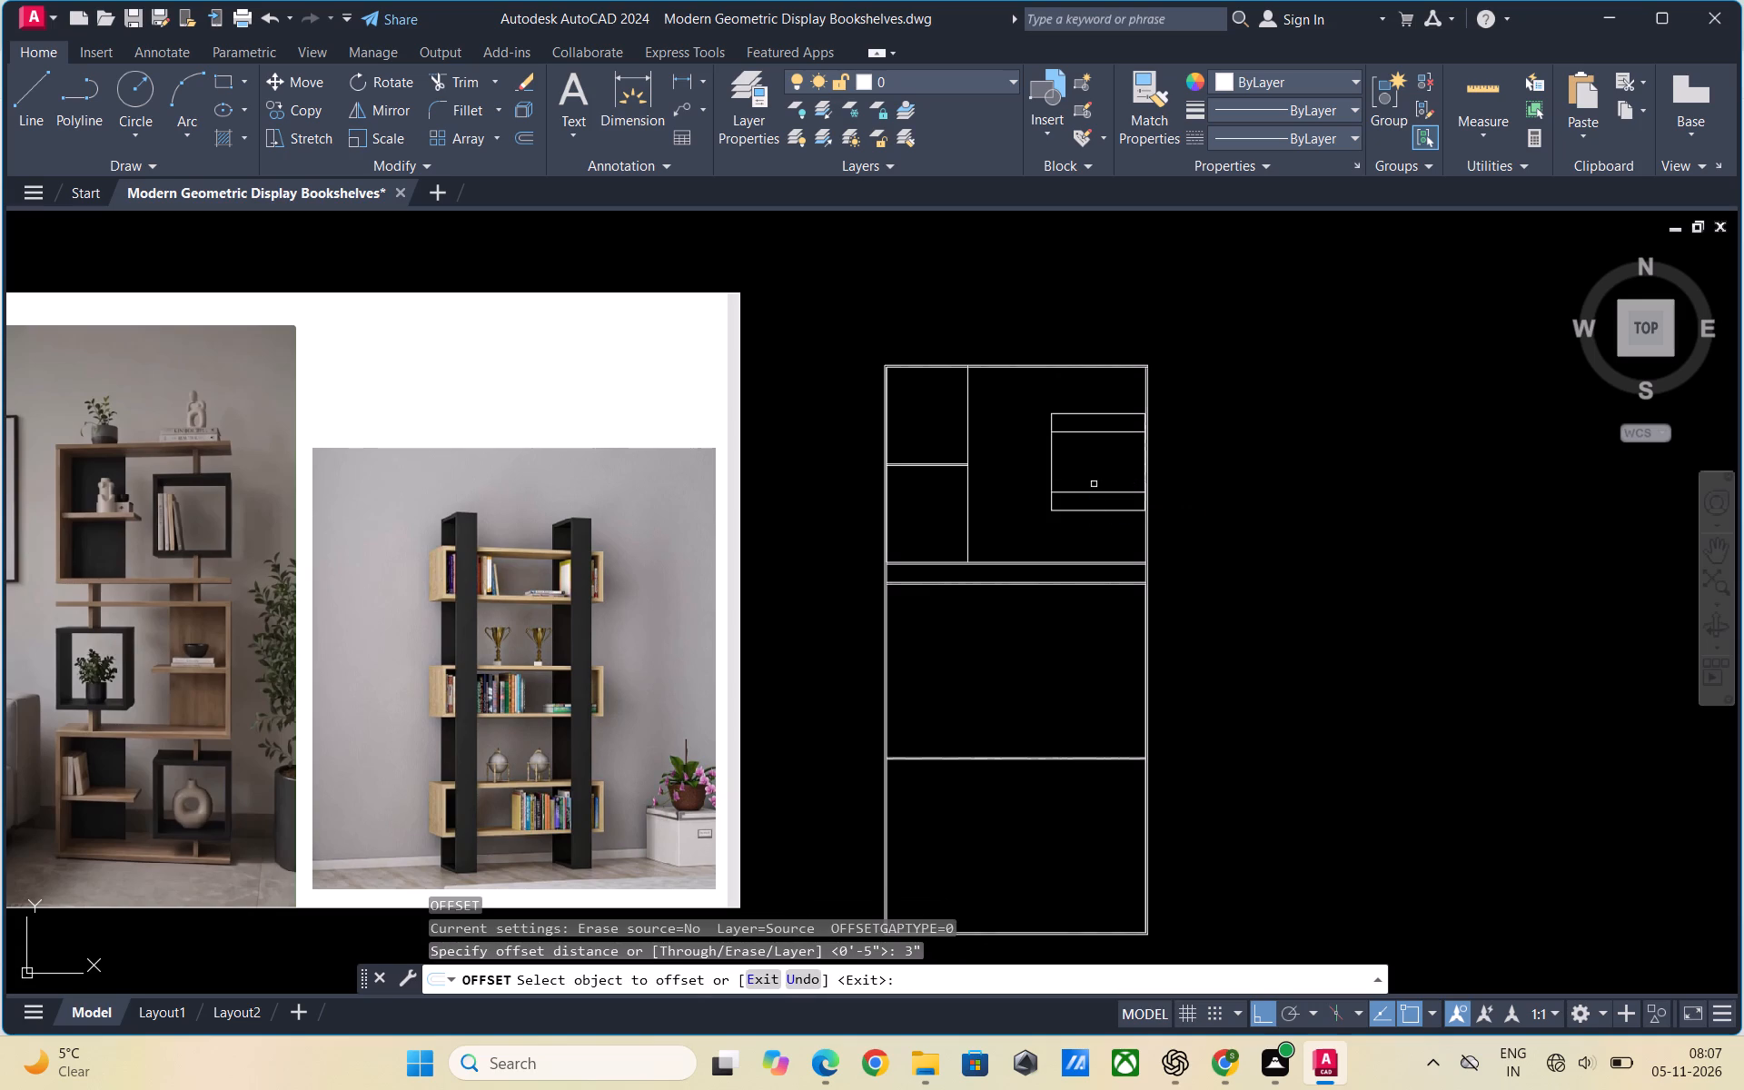
pyautogui.click(1053, 455)
pyautogui.click(1066, 458)
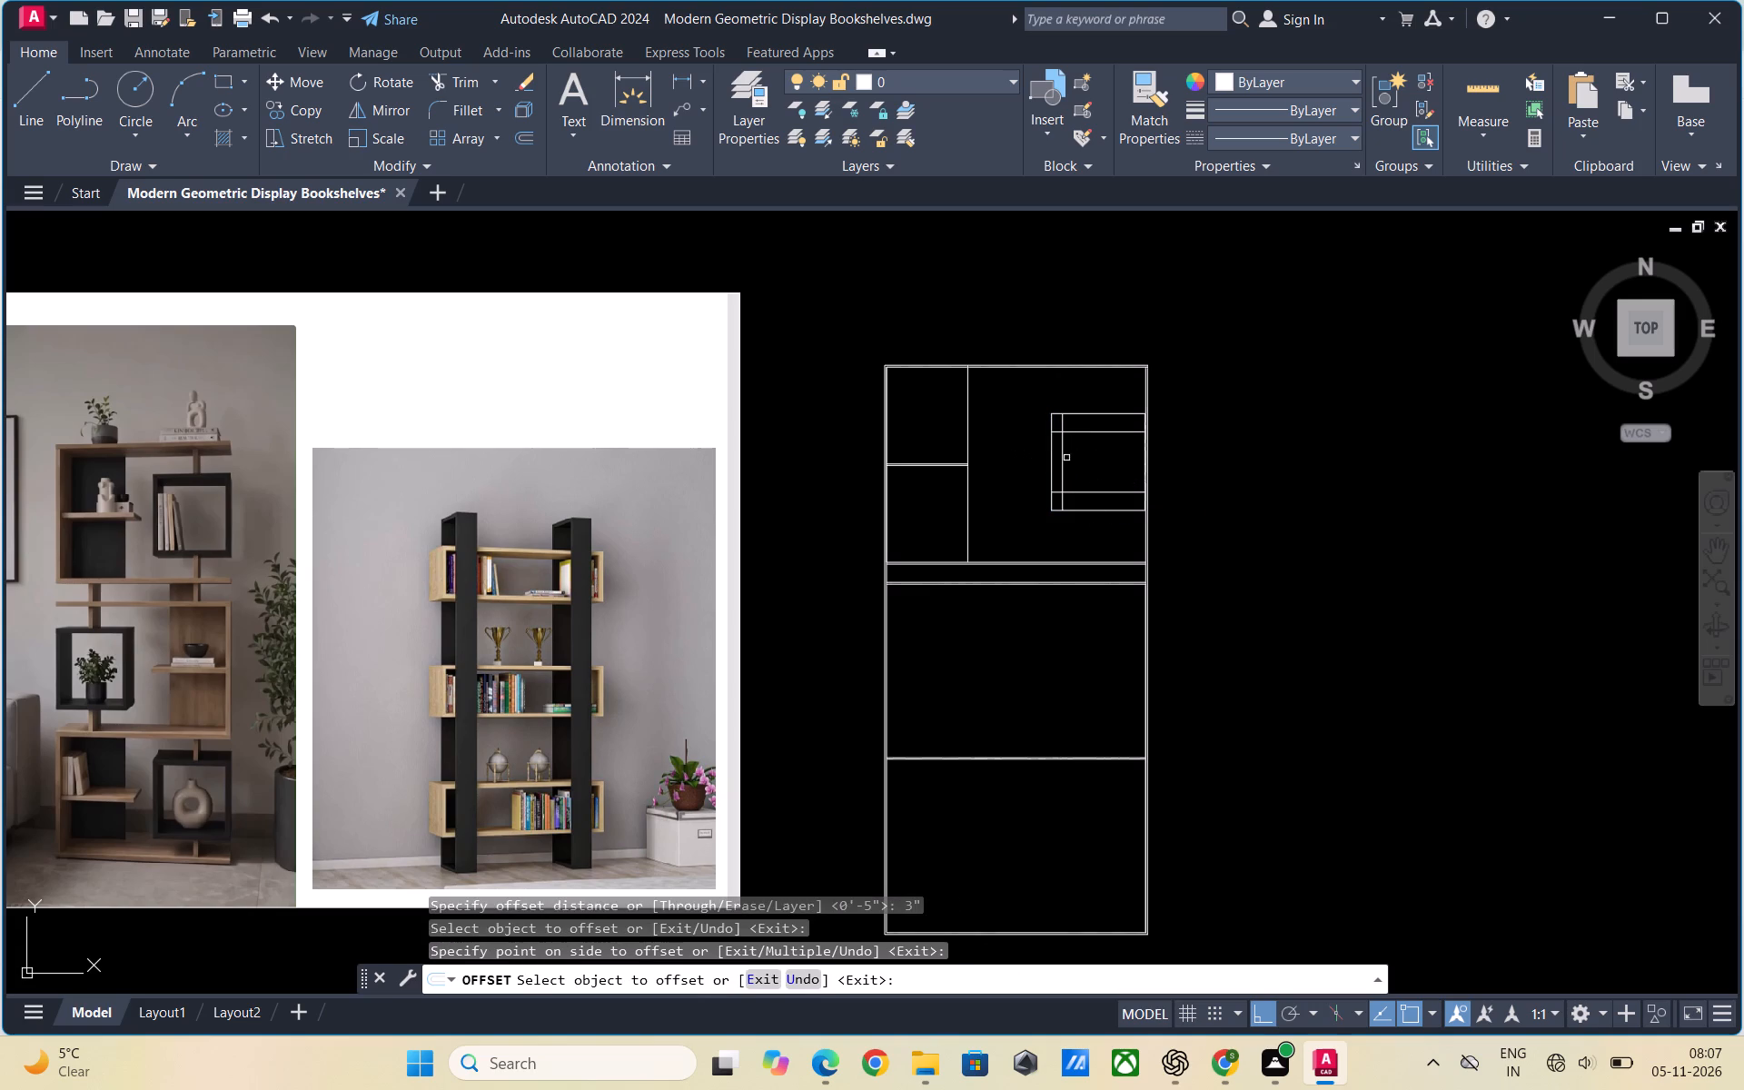
pyautogui.scroll(2, 1146, 471)
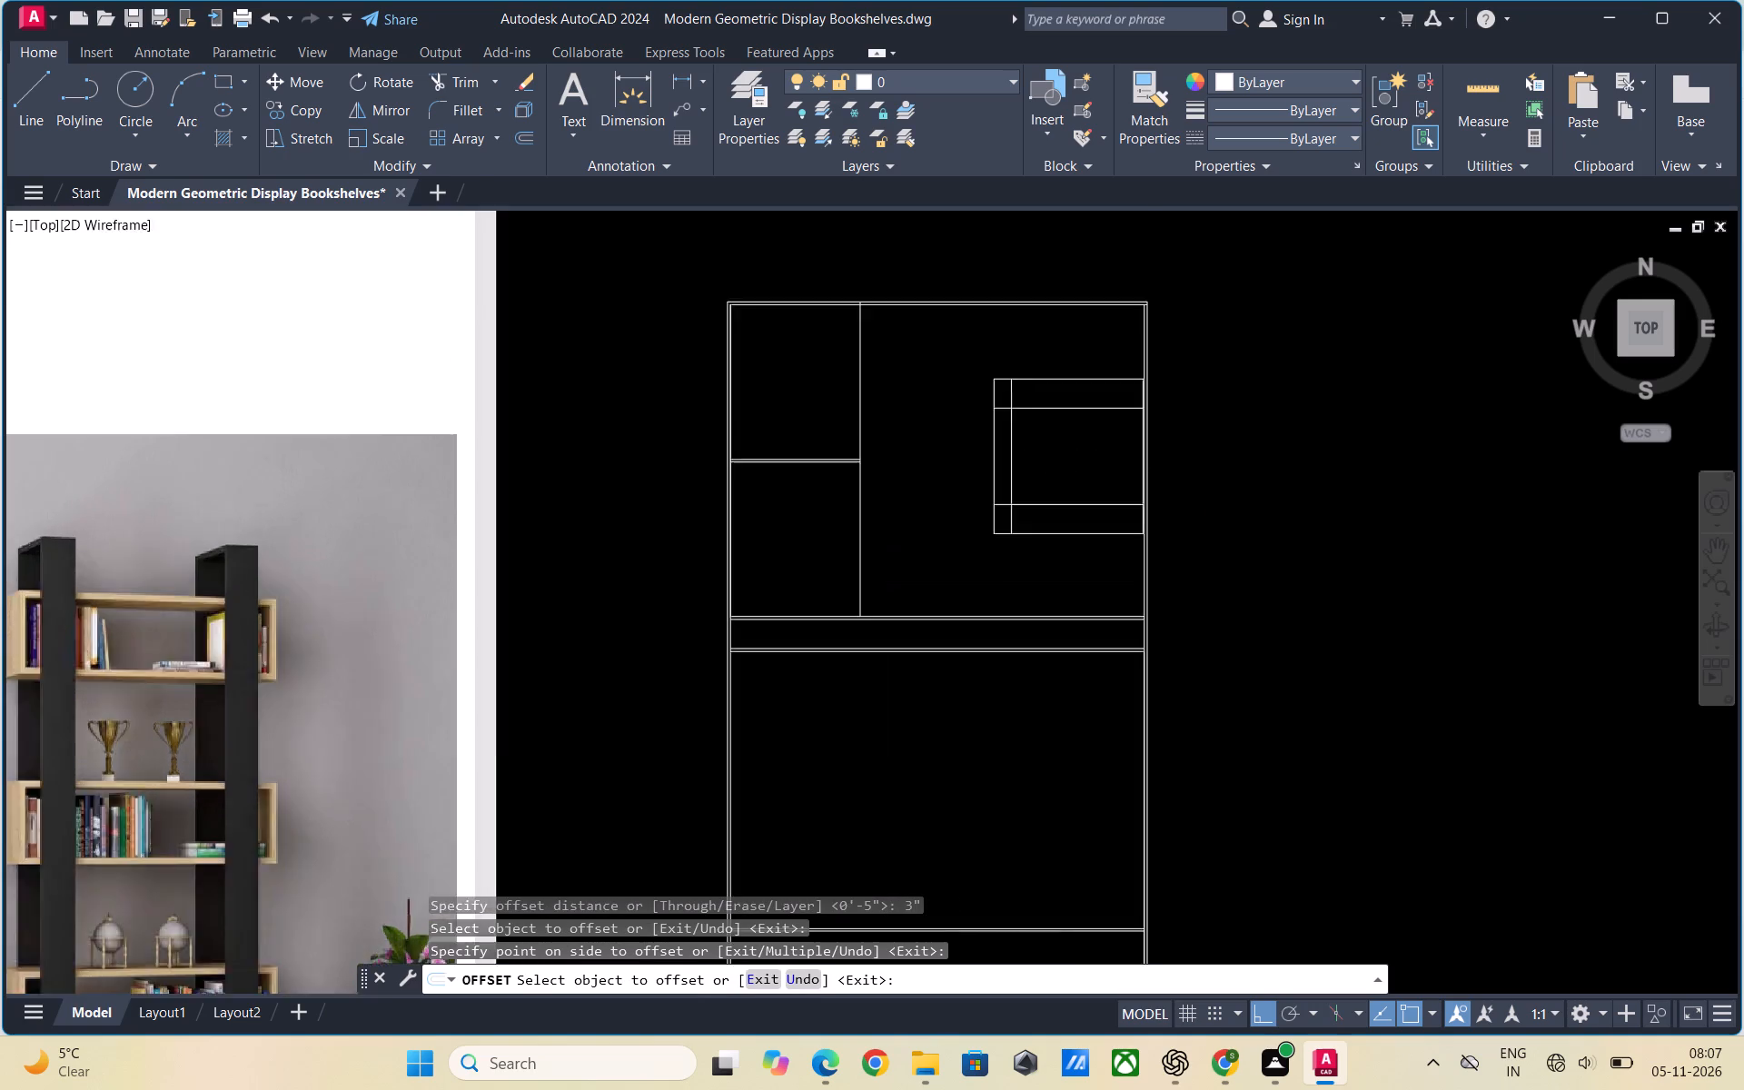
pyautogui.scroll(2, 1138, 461)
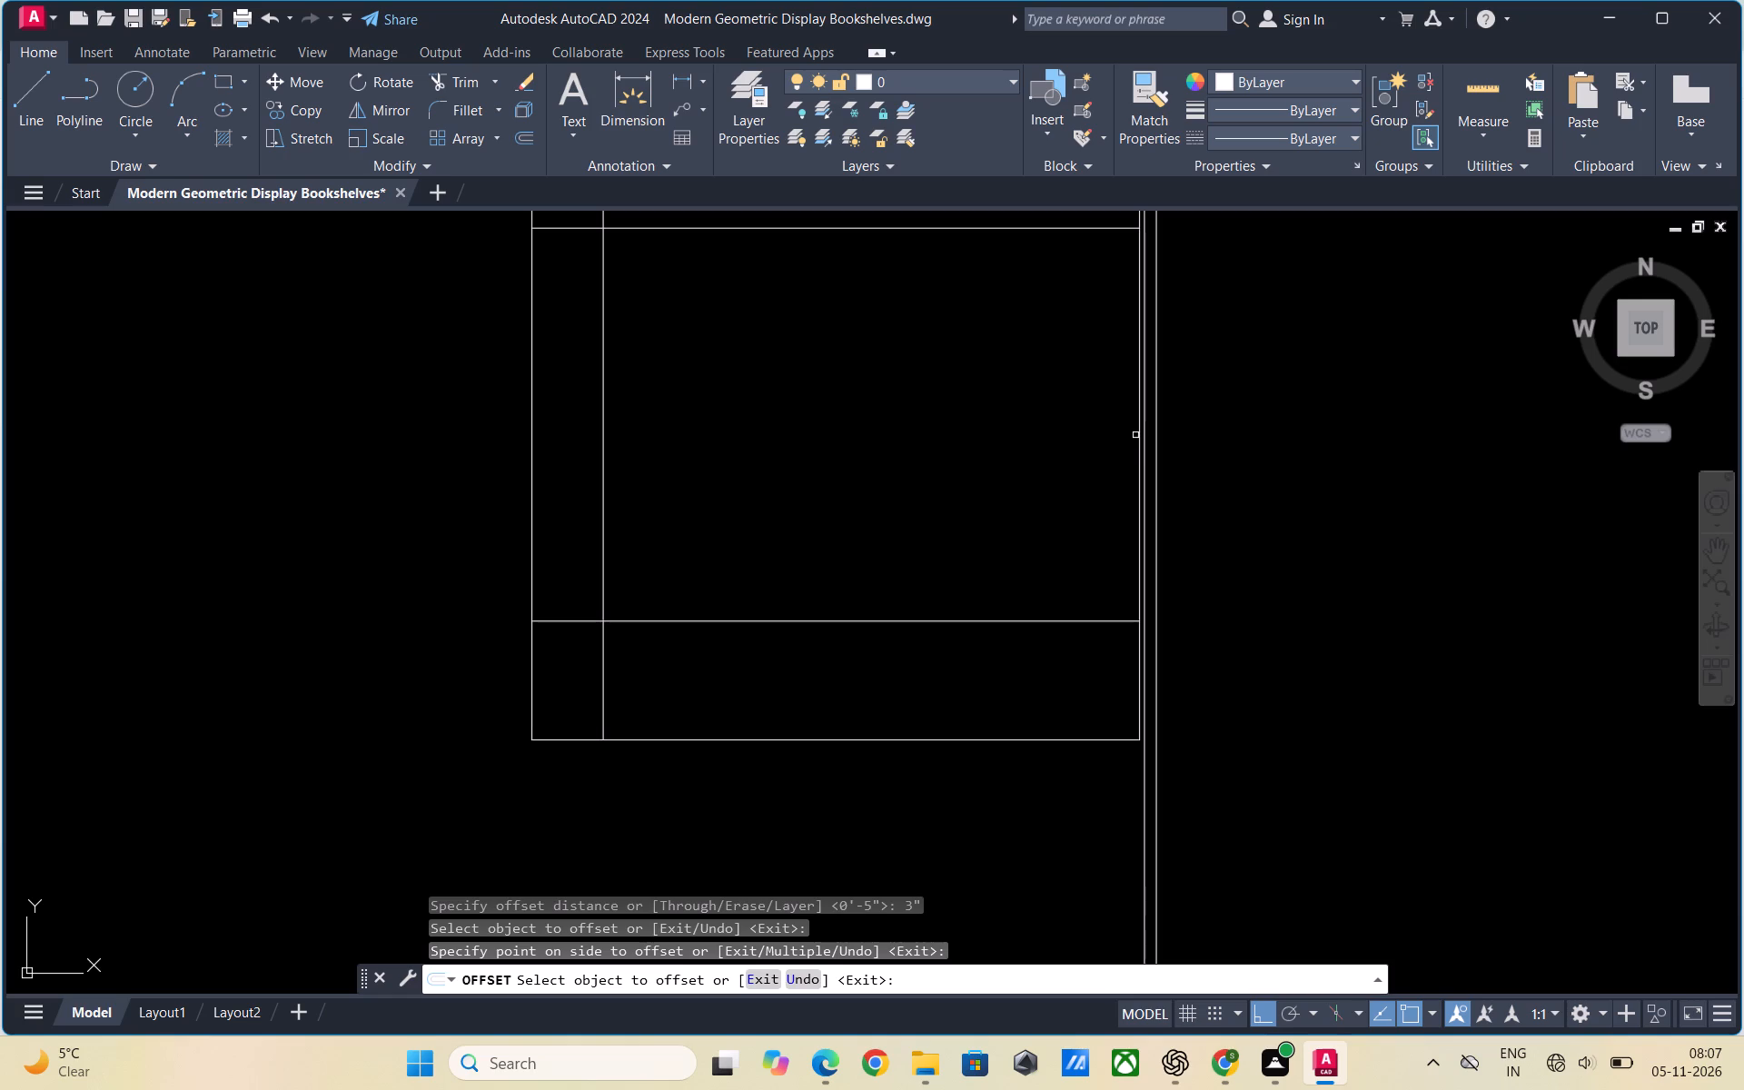
pyautogui.click(1139, 437)
pyautogui.click(1094, 438)
pyautogui.scroll(-1, 1067, 550)
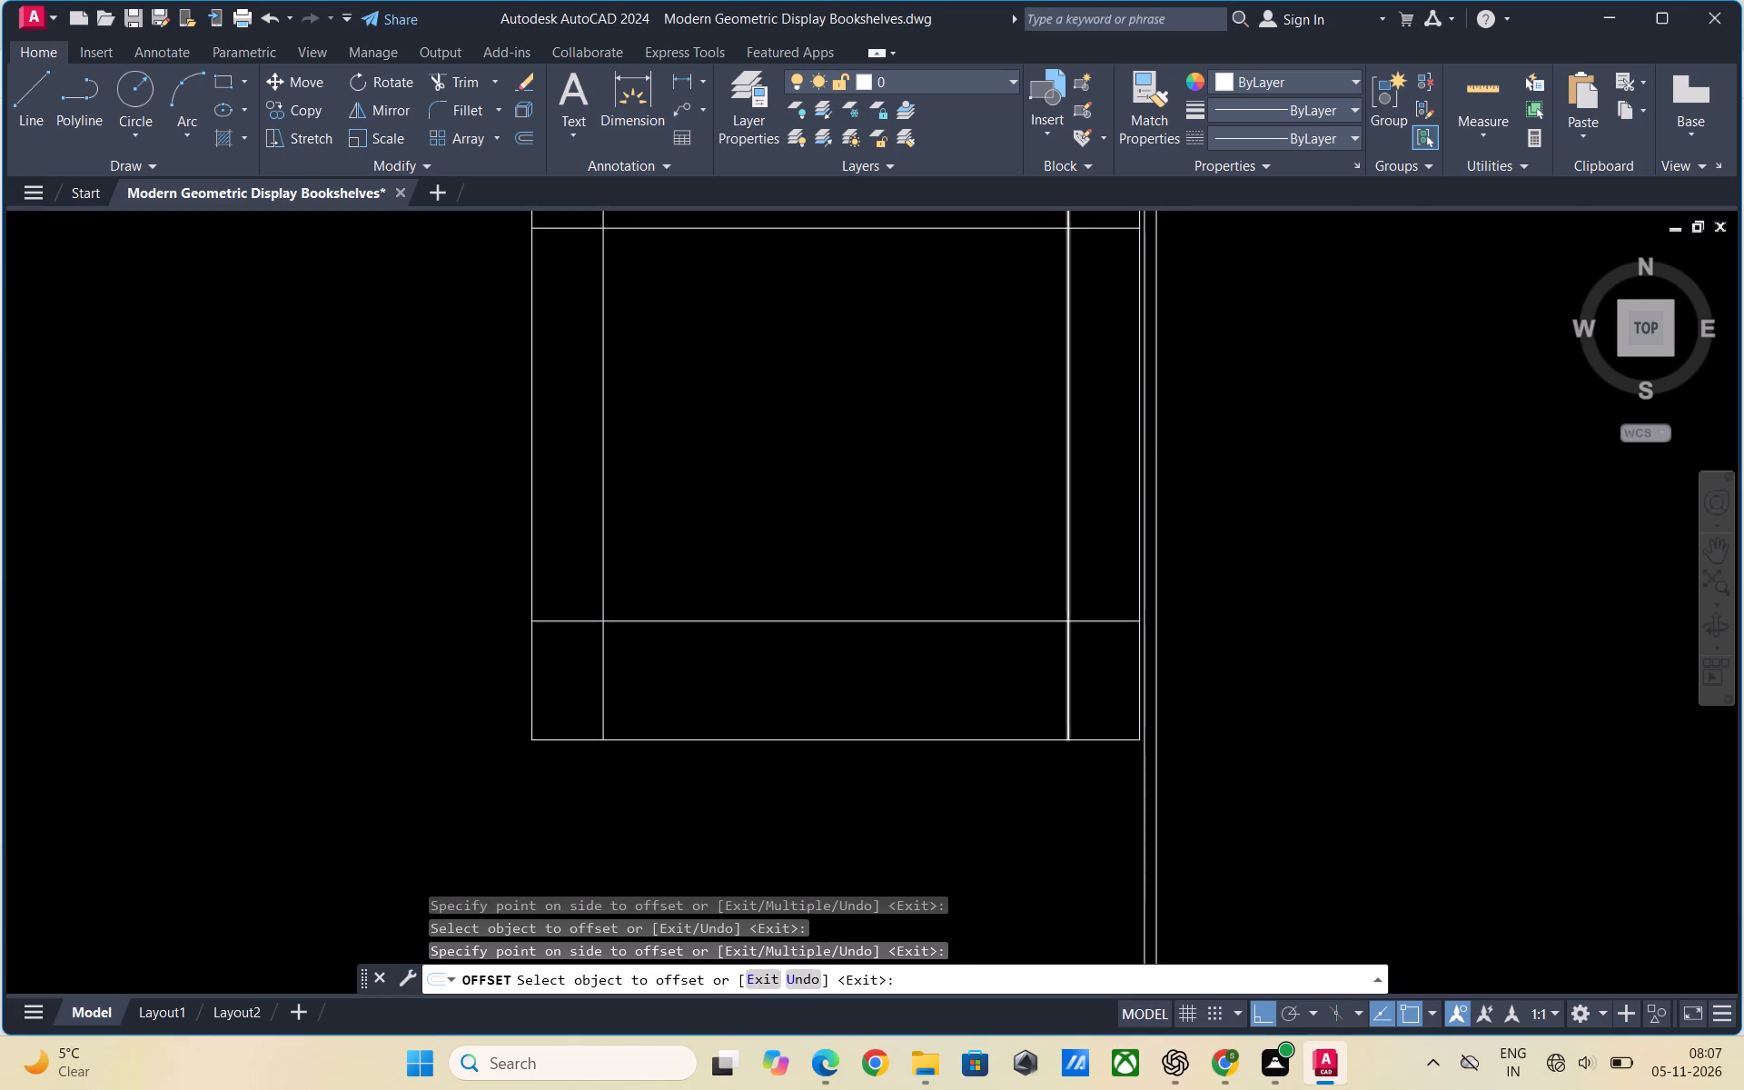
pyautogui.scroll(-3, 1065, 556)
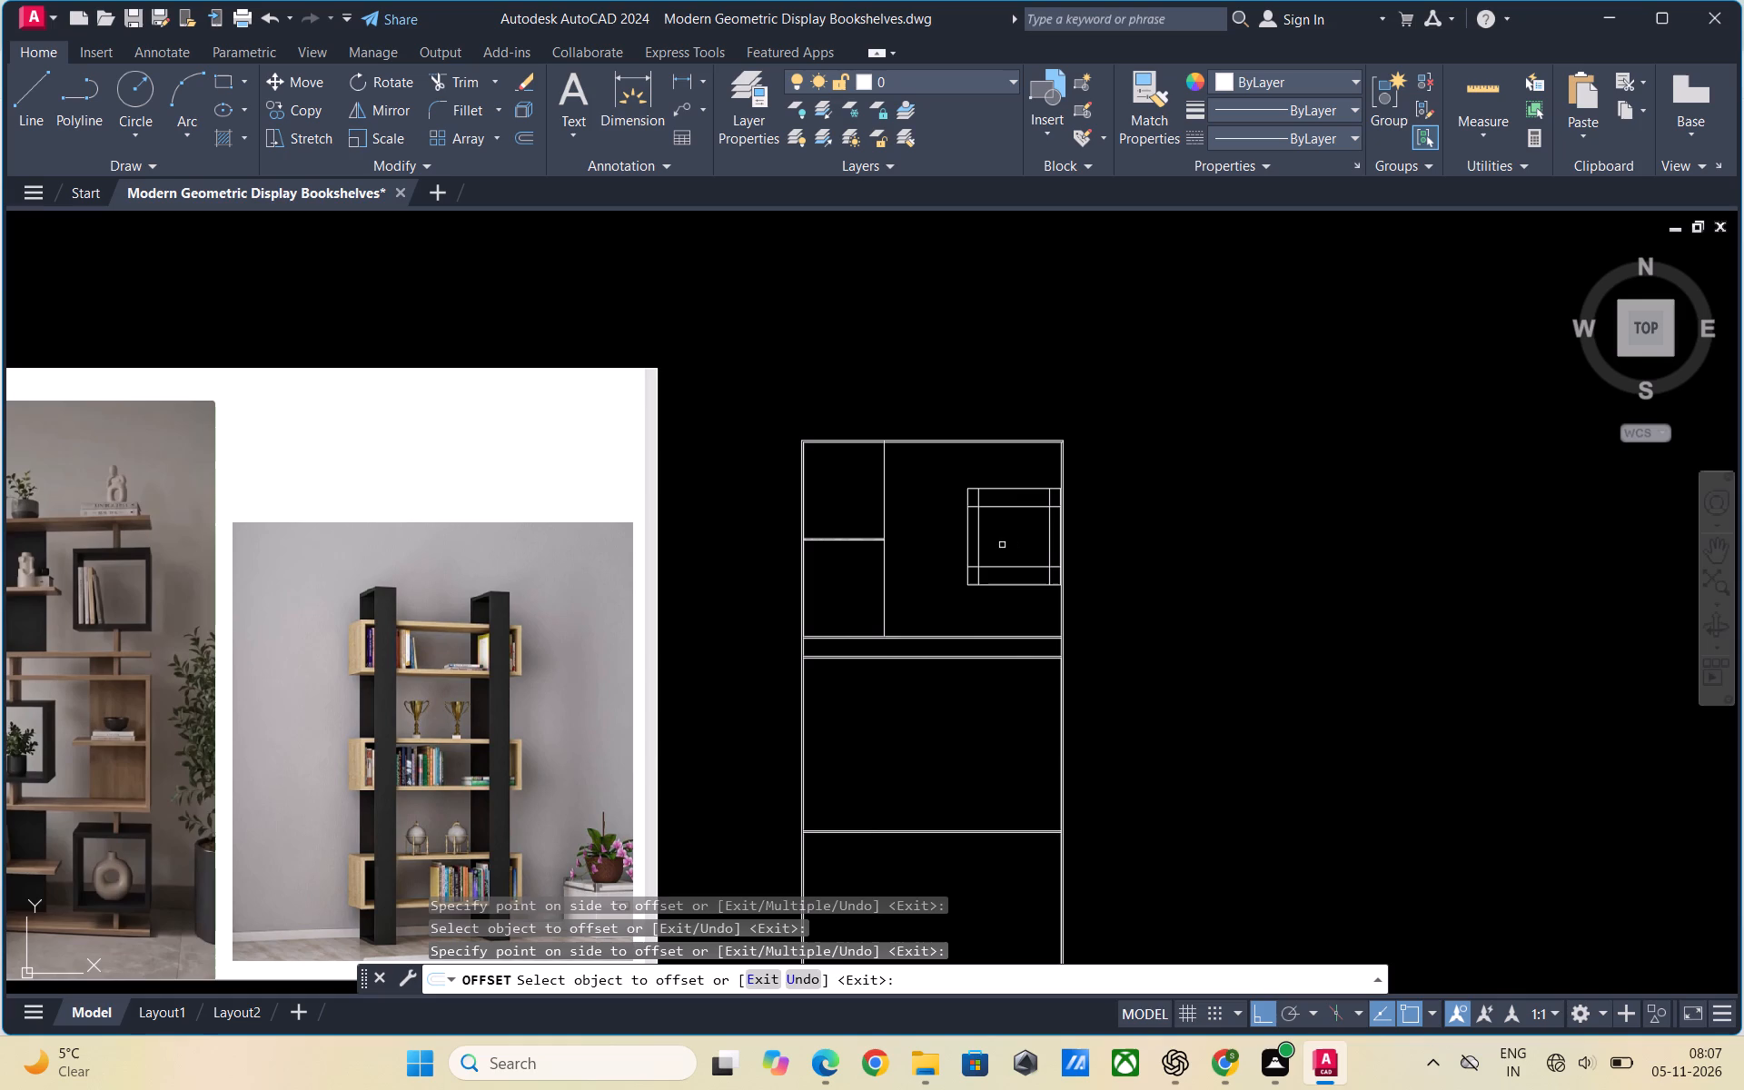
pyautogui.press('Escape')
pyautogui.press('Escape')
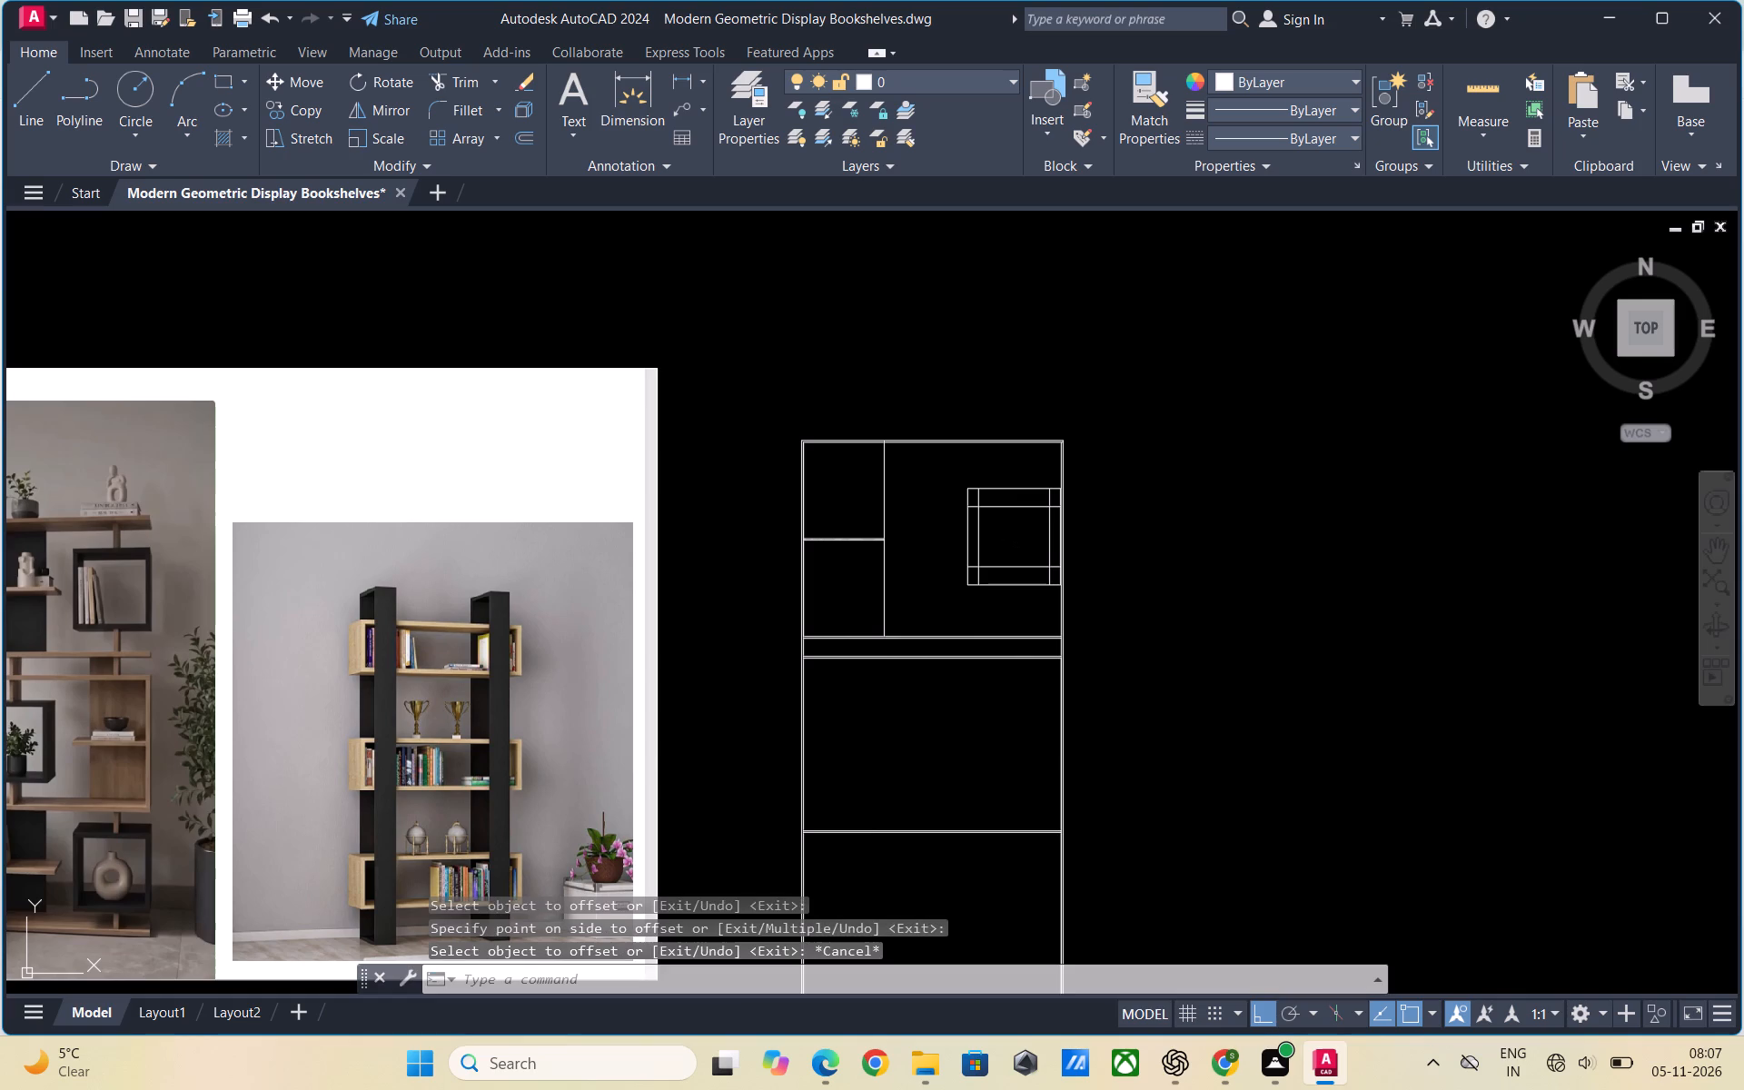
# Trim the overhanging ends of the offset lines at all four corners, leaving a closed inner rectangle inside the small box.
pyautogui.write('TR')
pyautogui.press('Return')
pyautogui.press('Return')
pyautogui.scroll(2, 977, 504)
pyautogui.click(982, 492)
pyautogui.click(968, 512)
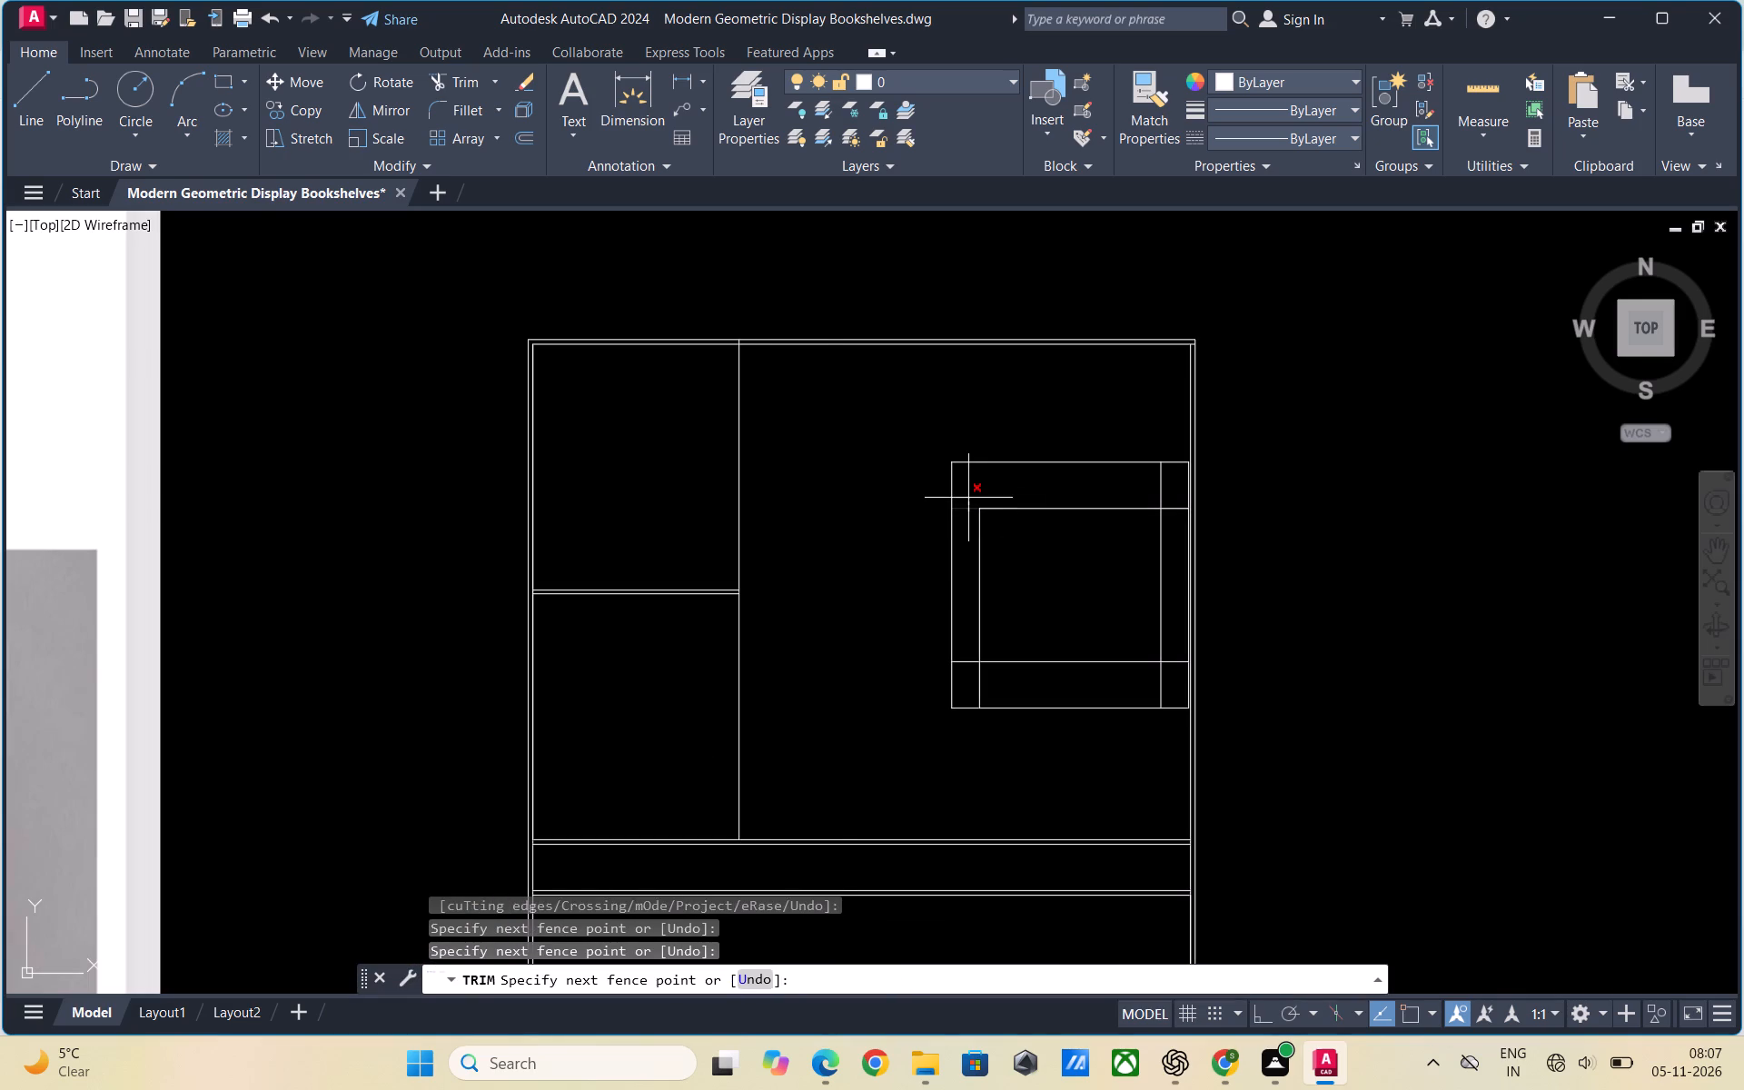
pyautogui.click(968, 498)
pyautogui.click(1164, 484)
pyautogui.click(1172, 512)
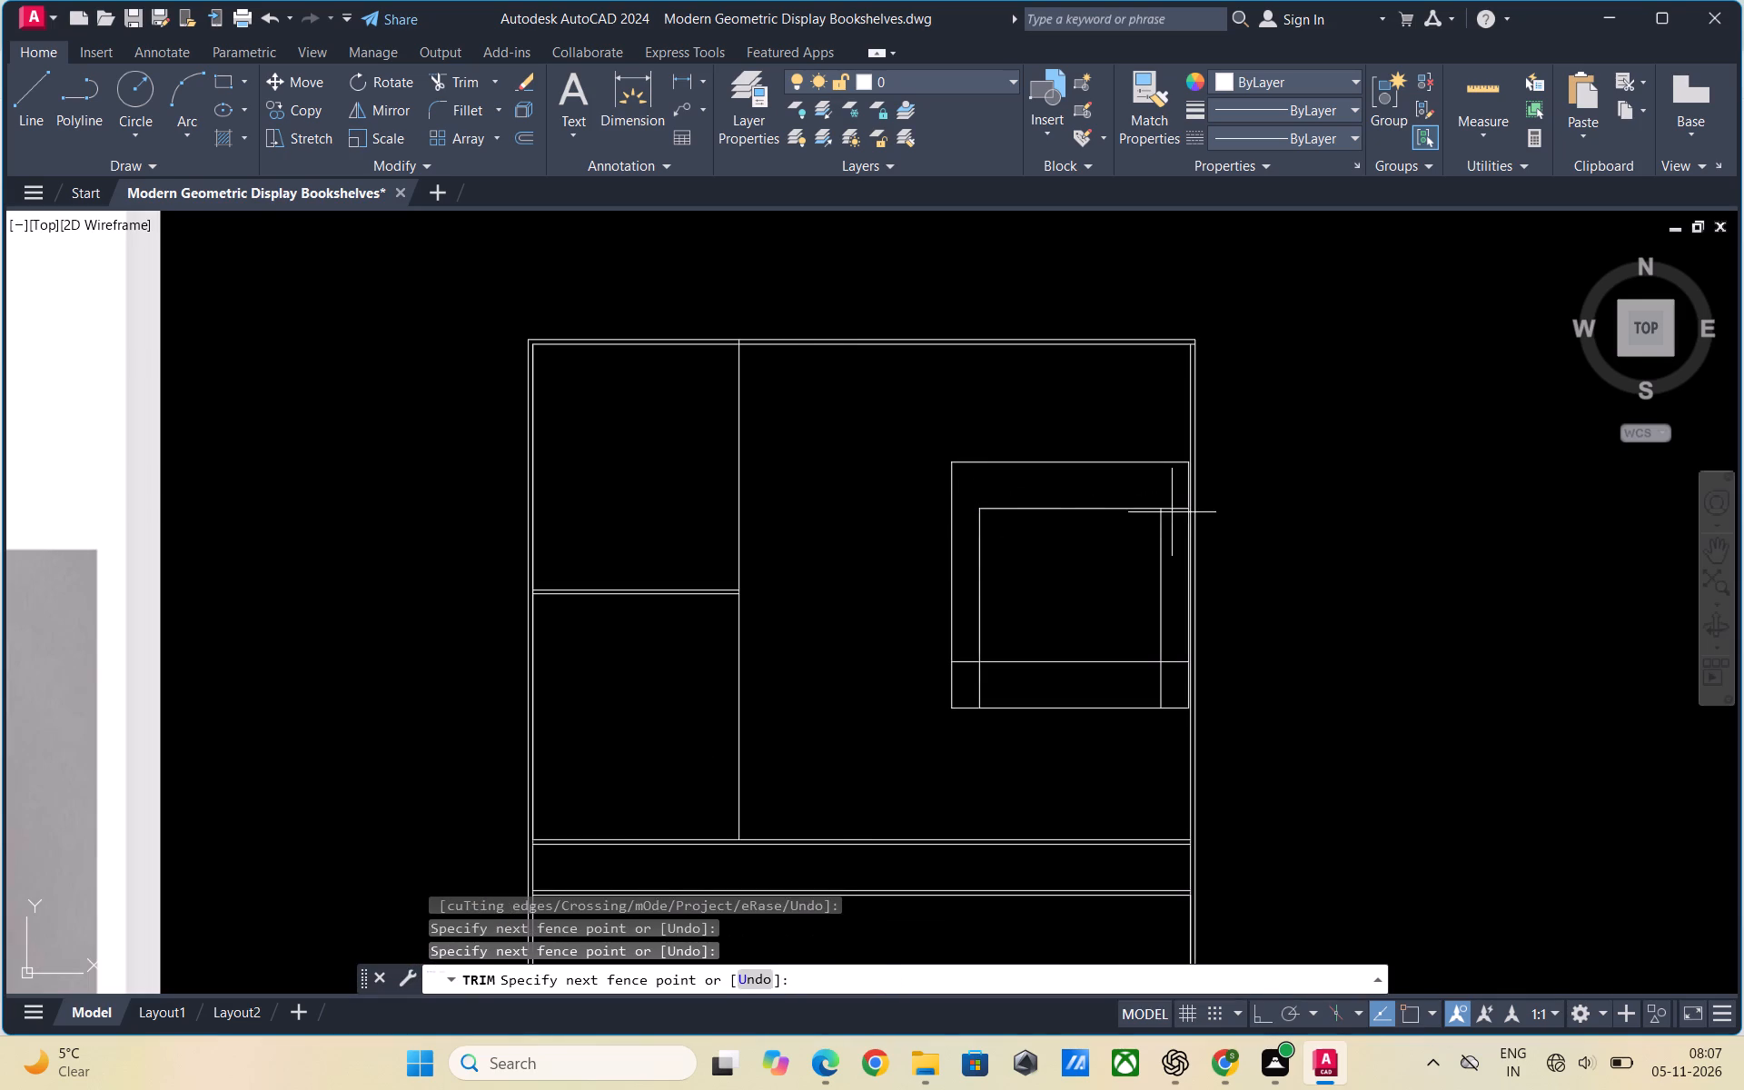
pyautogui.click(1170, 502)
pyautogui.click(961, 663)
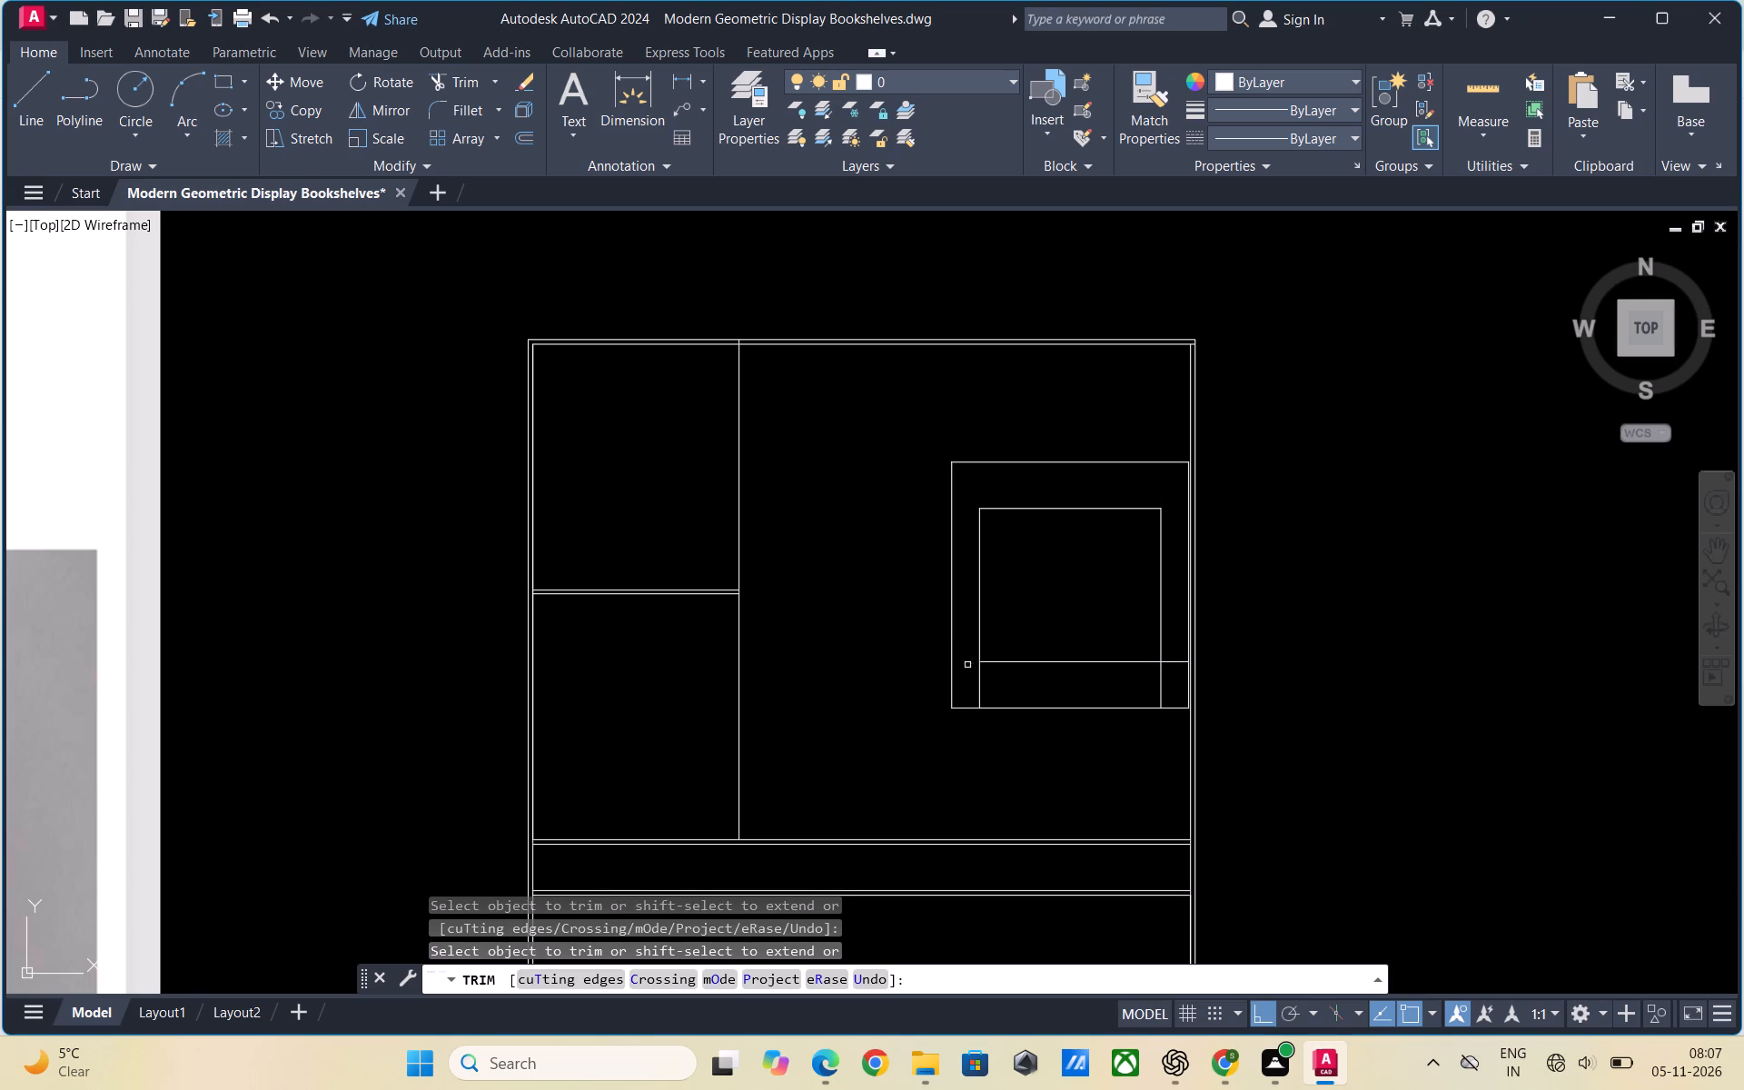
pyautogui.click(977, 682)
pyautogui.click(1162, 685)
pyautogui.click(1178, 661)
pyautogui.scroll(-2, 1068, 645)
pyautogui.press('Escape')
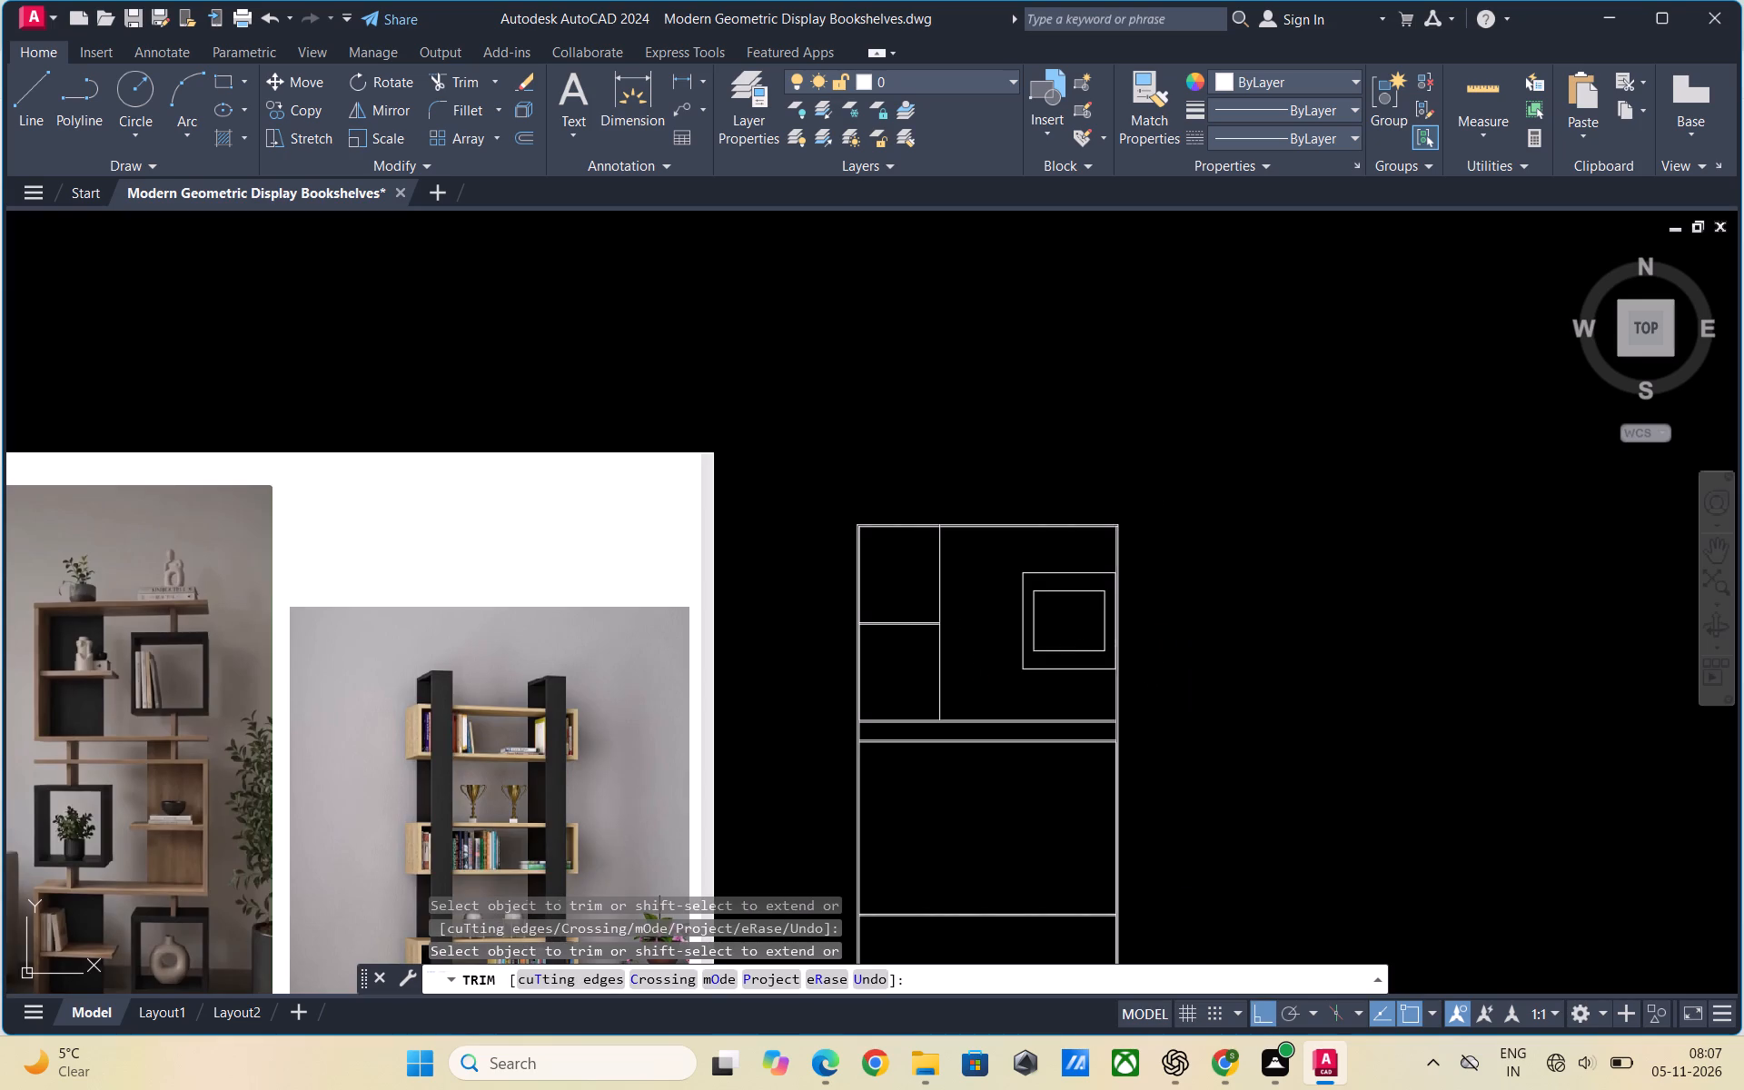
pyautogui.press('Escape')
pyautogui.press('Escape')
pyautogui.press('Escape')
pyautogui.press('Escape')
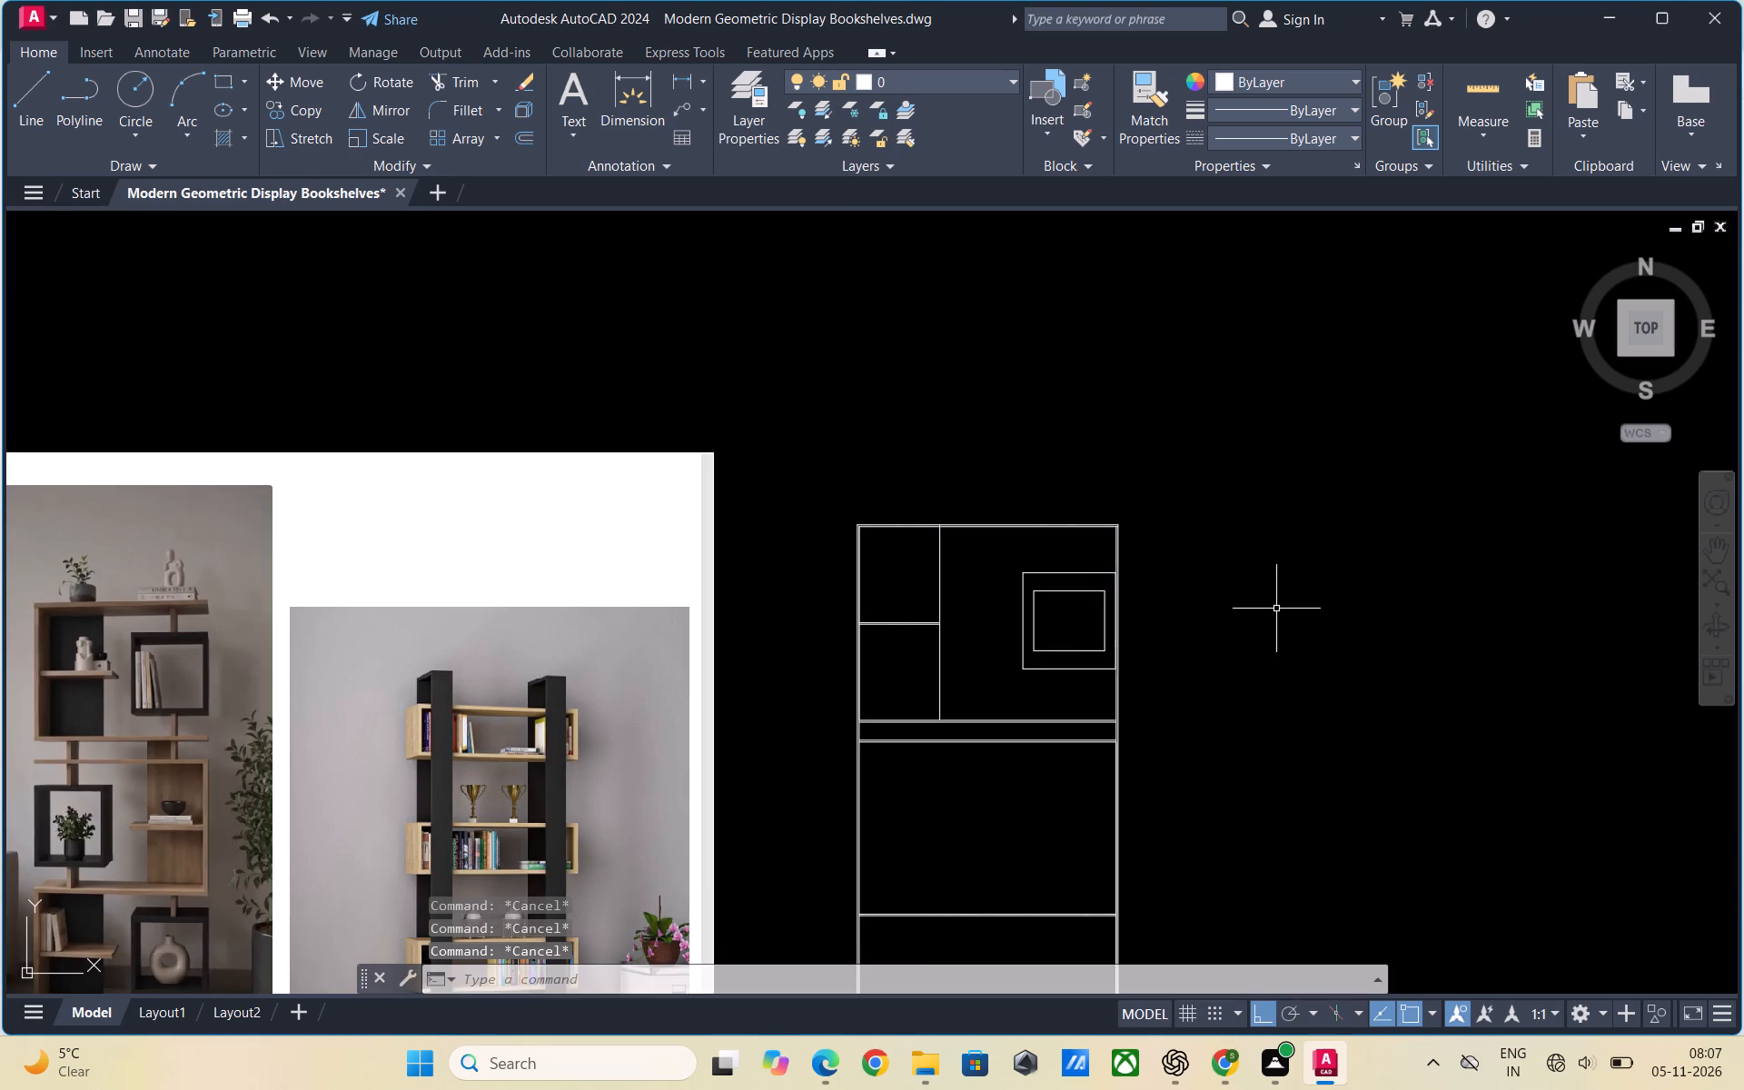
pyautogui.scroll(-1, 1214, 577)
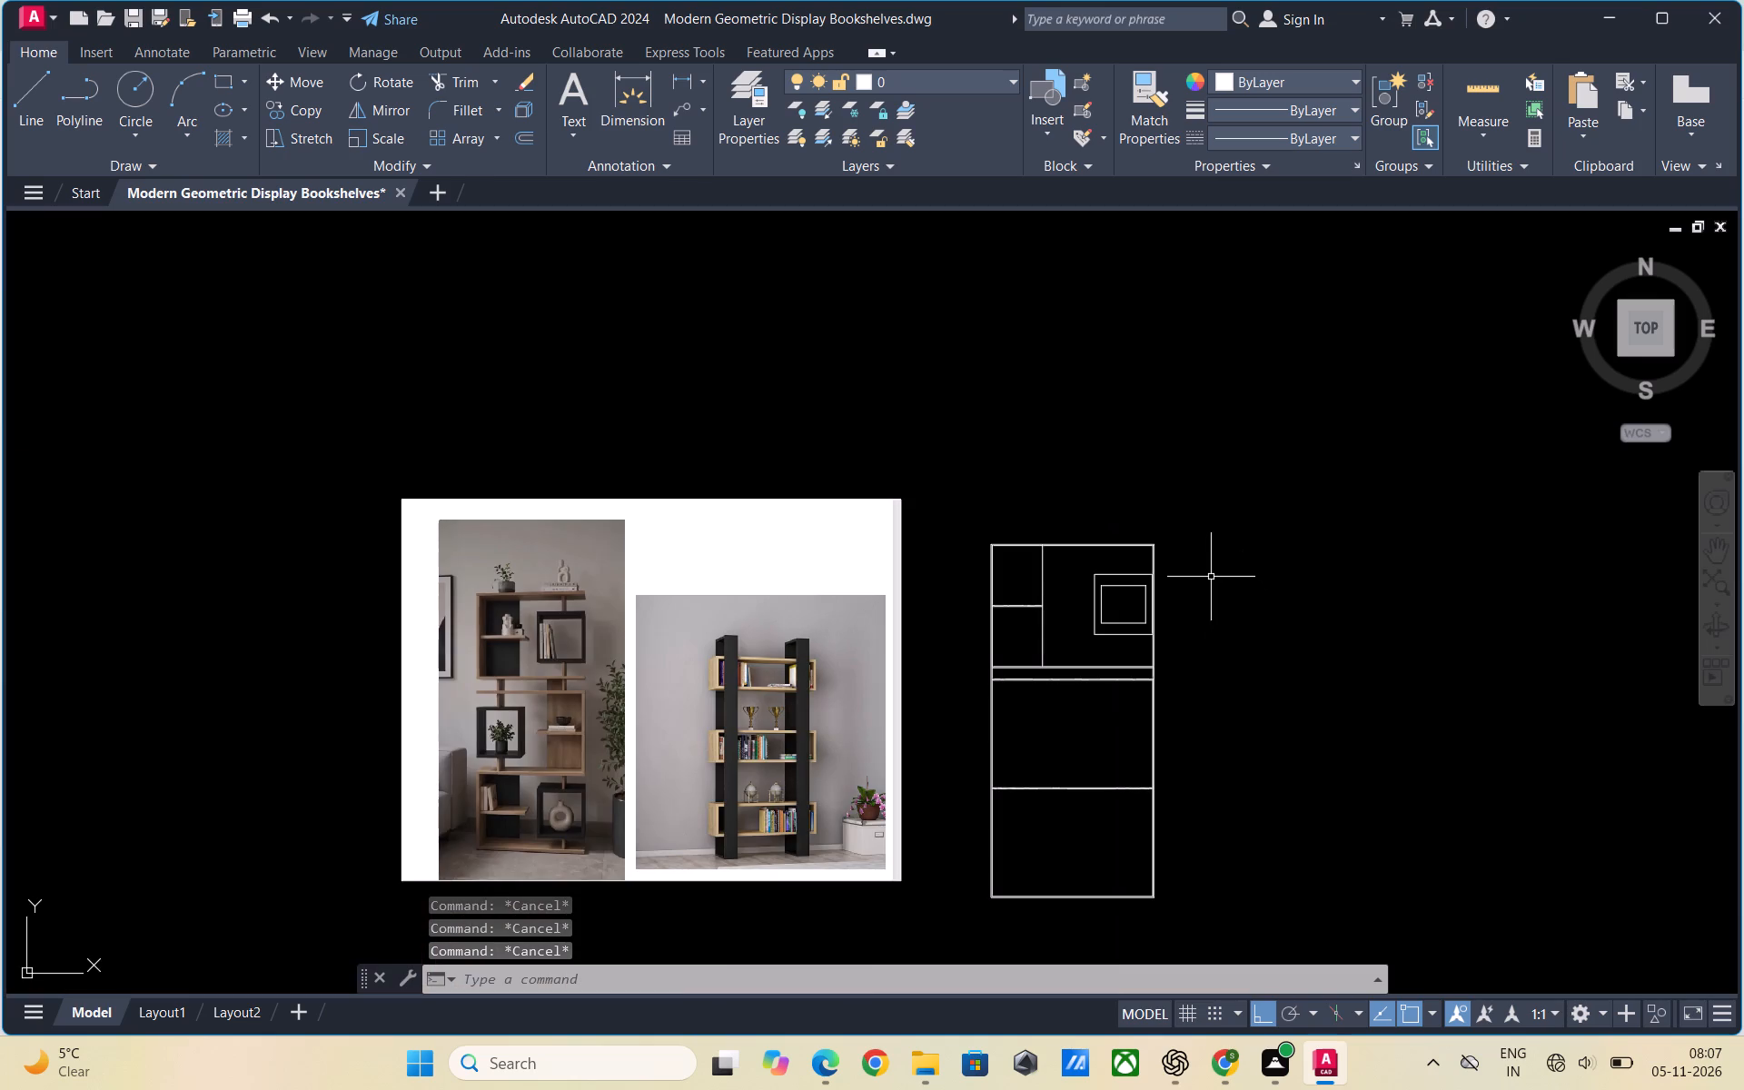
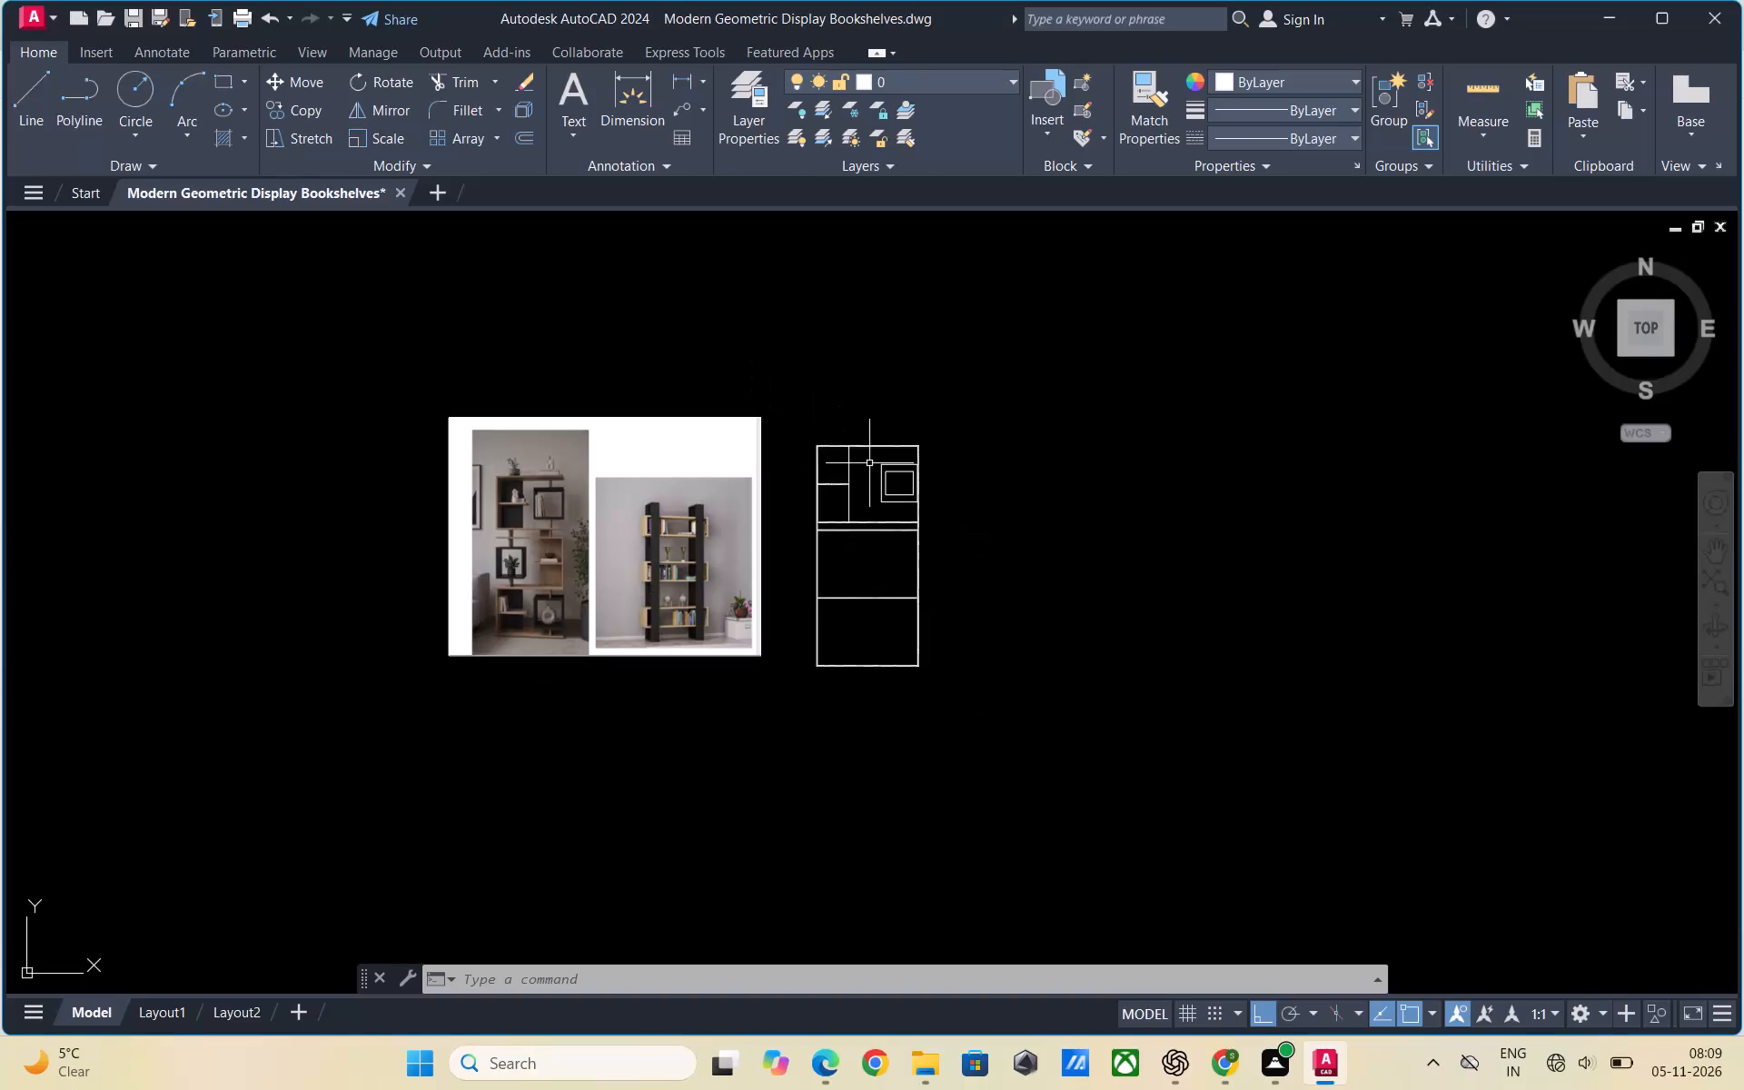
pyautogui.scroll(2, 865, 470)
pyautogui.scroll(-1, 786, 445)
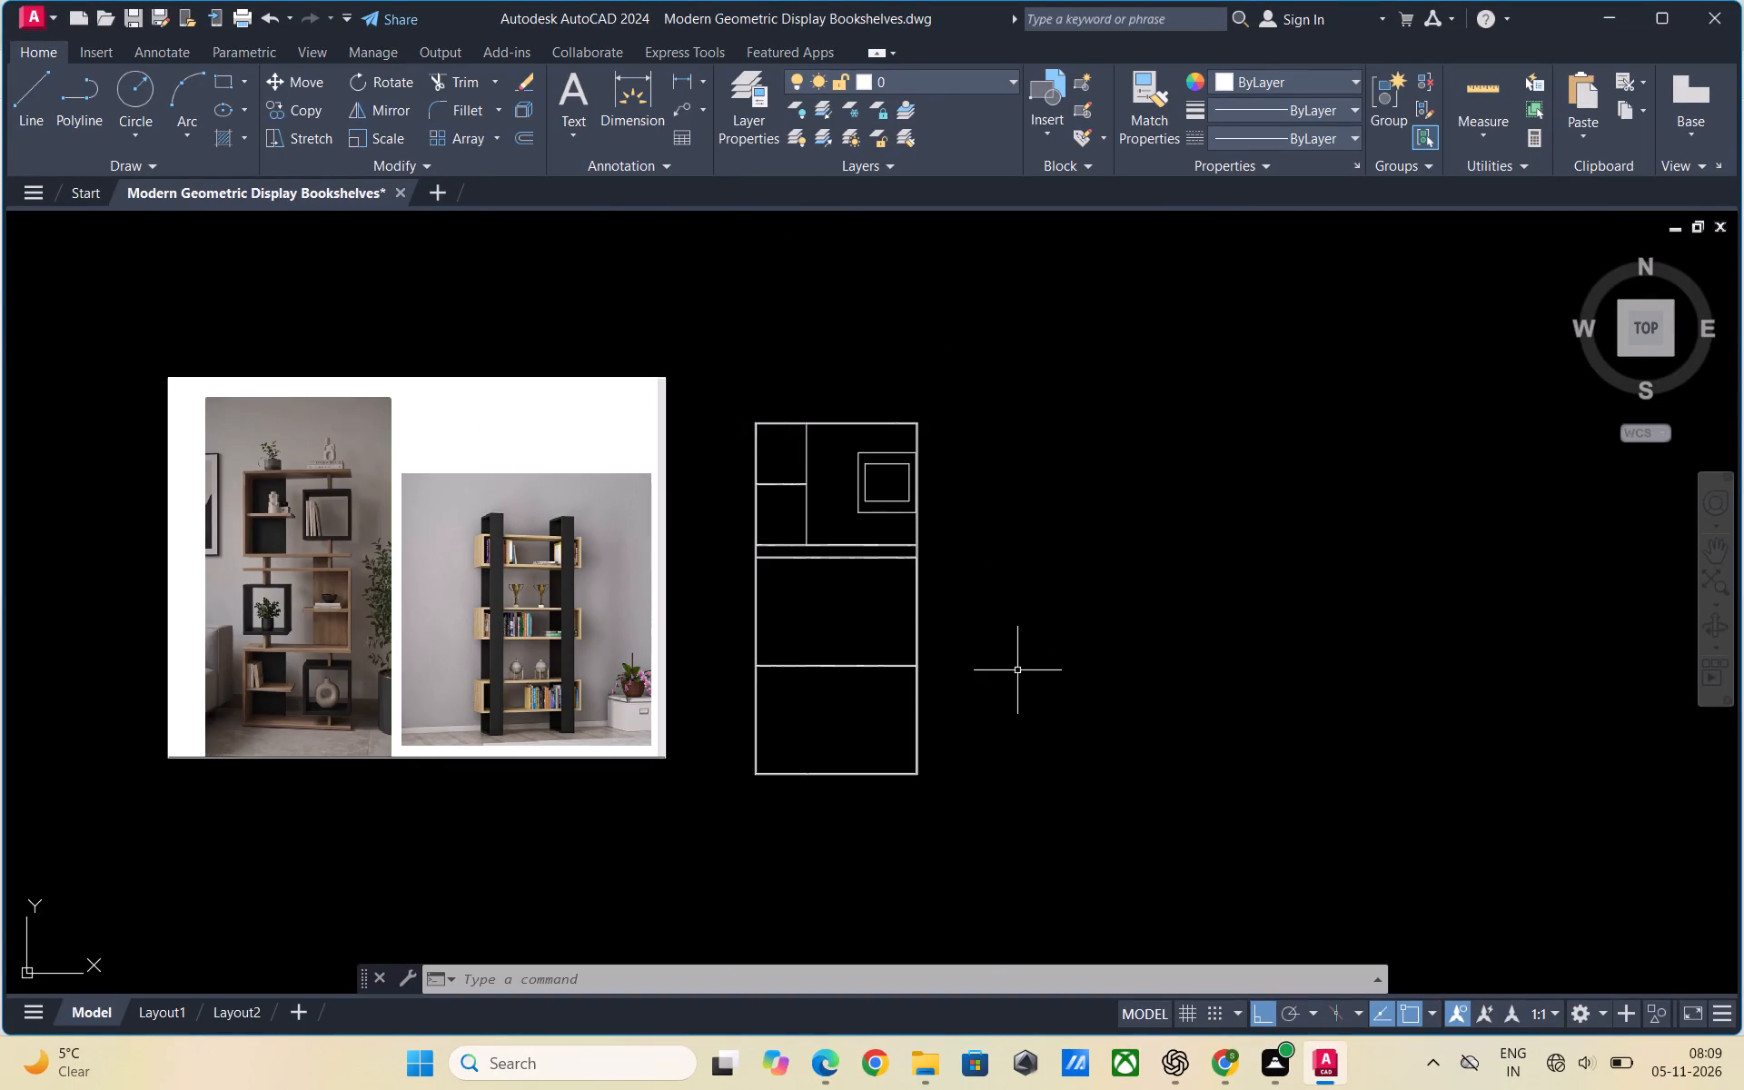
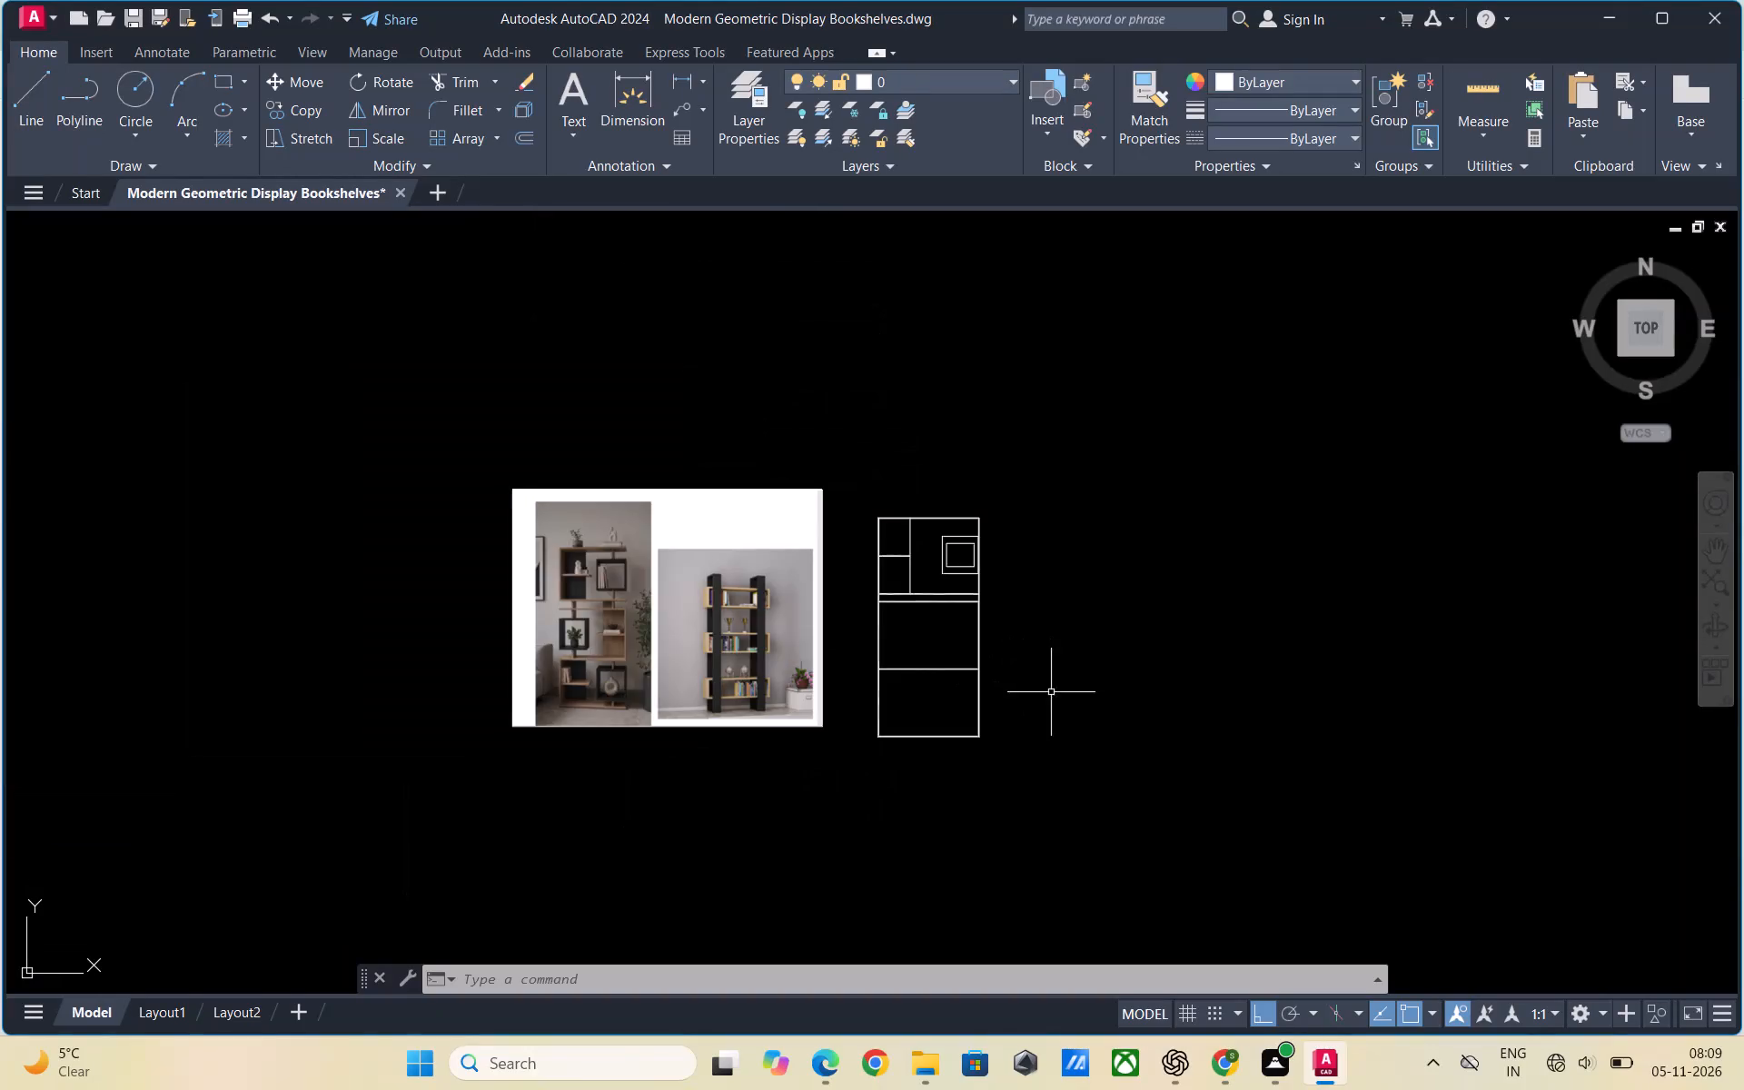
# Compare the bookshelf front elevation with the reference photos, examining the shelf divisions and the still-empty middle and lower sections.
pyautogui.scroll(1, 917, 742)
pyautogui.scroll(-1, 626, 701)
pyautogui.scroll(2, 674, 725)
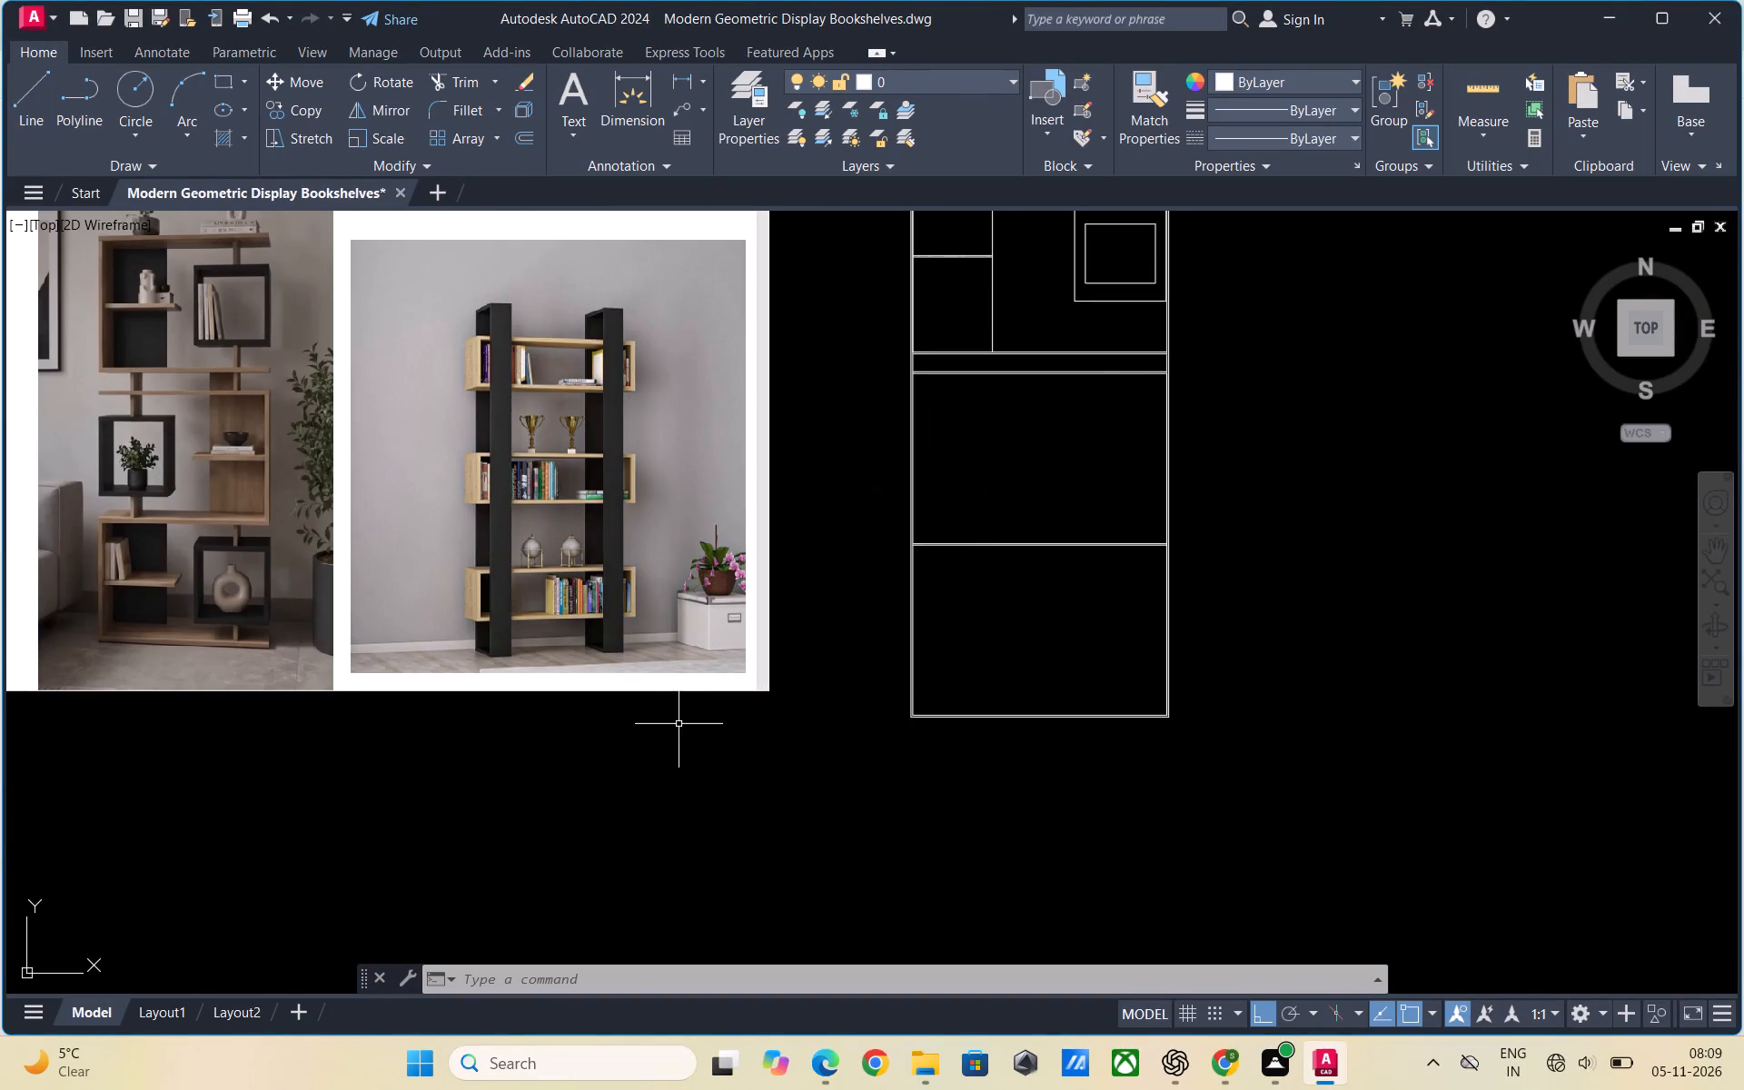
pyautogui.scroll(1, 728, 733)
pyautogui.scroll(-1, 641, 731)
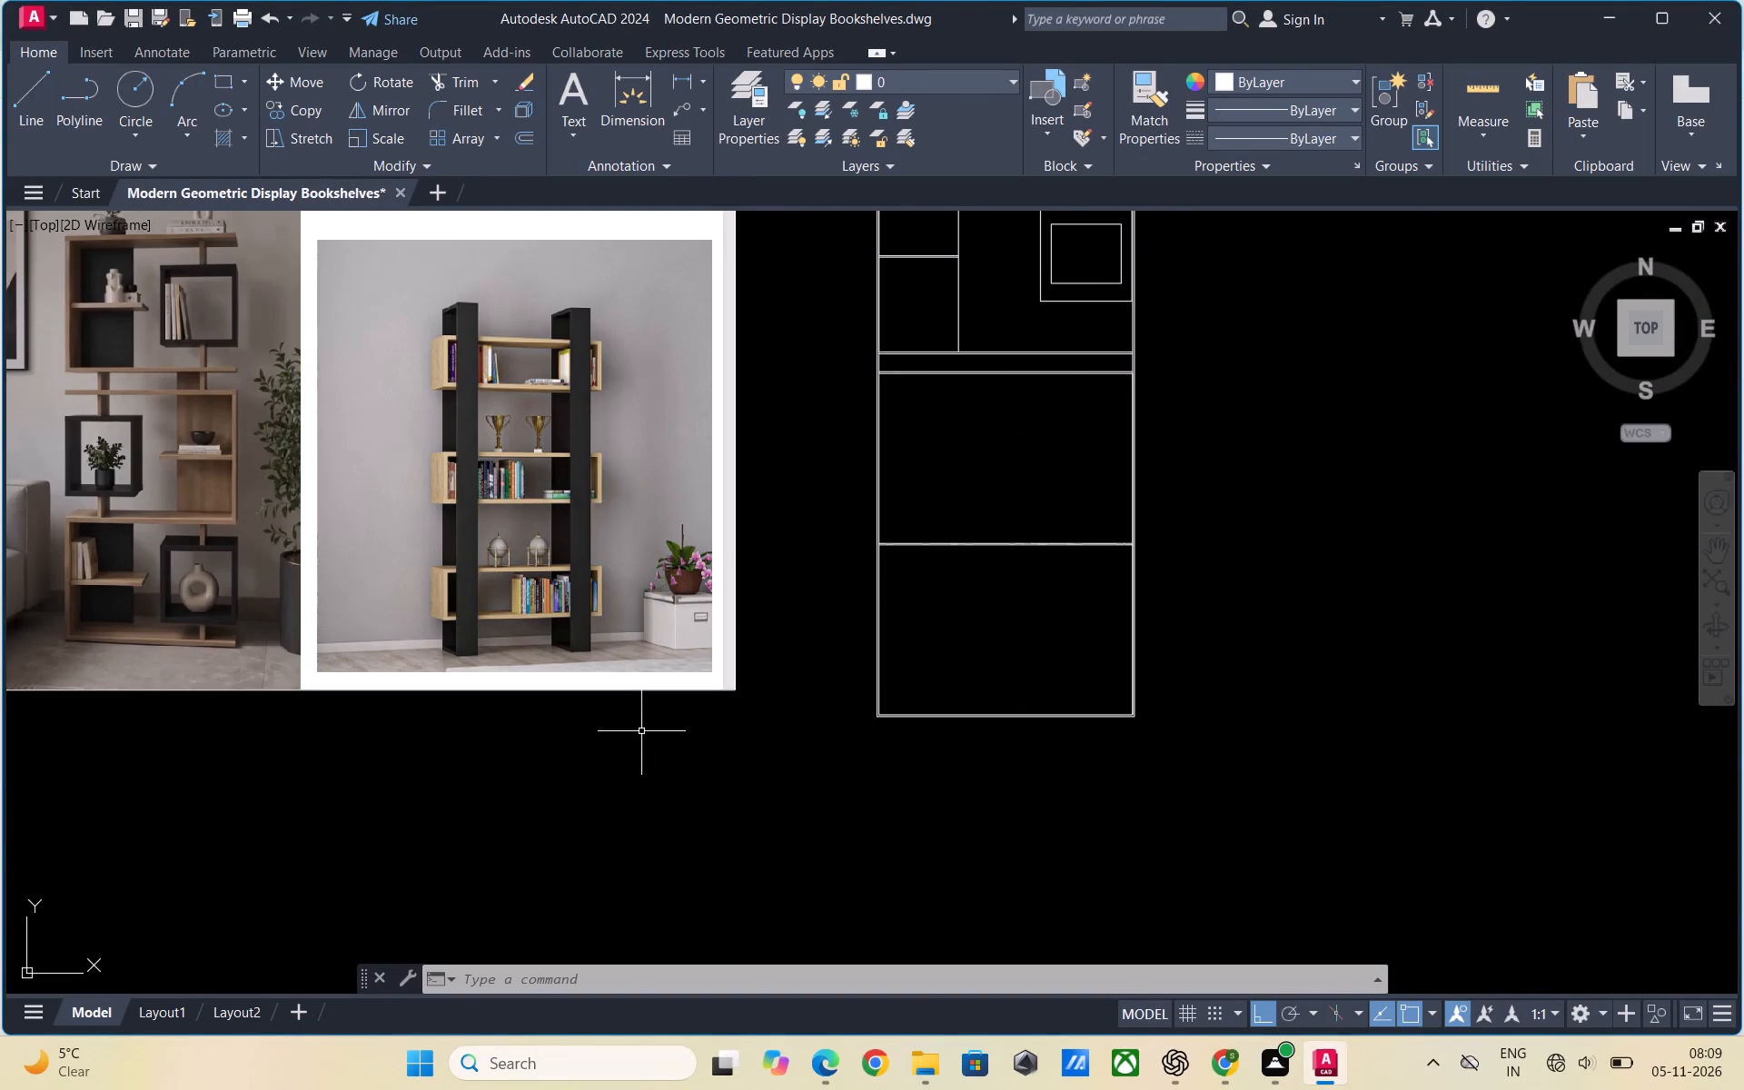
pyautogui.scroll(-1, 653, 744)
pyautogui.scroll(-1, 990, 748)
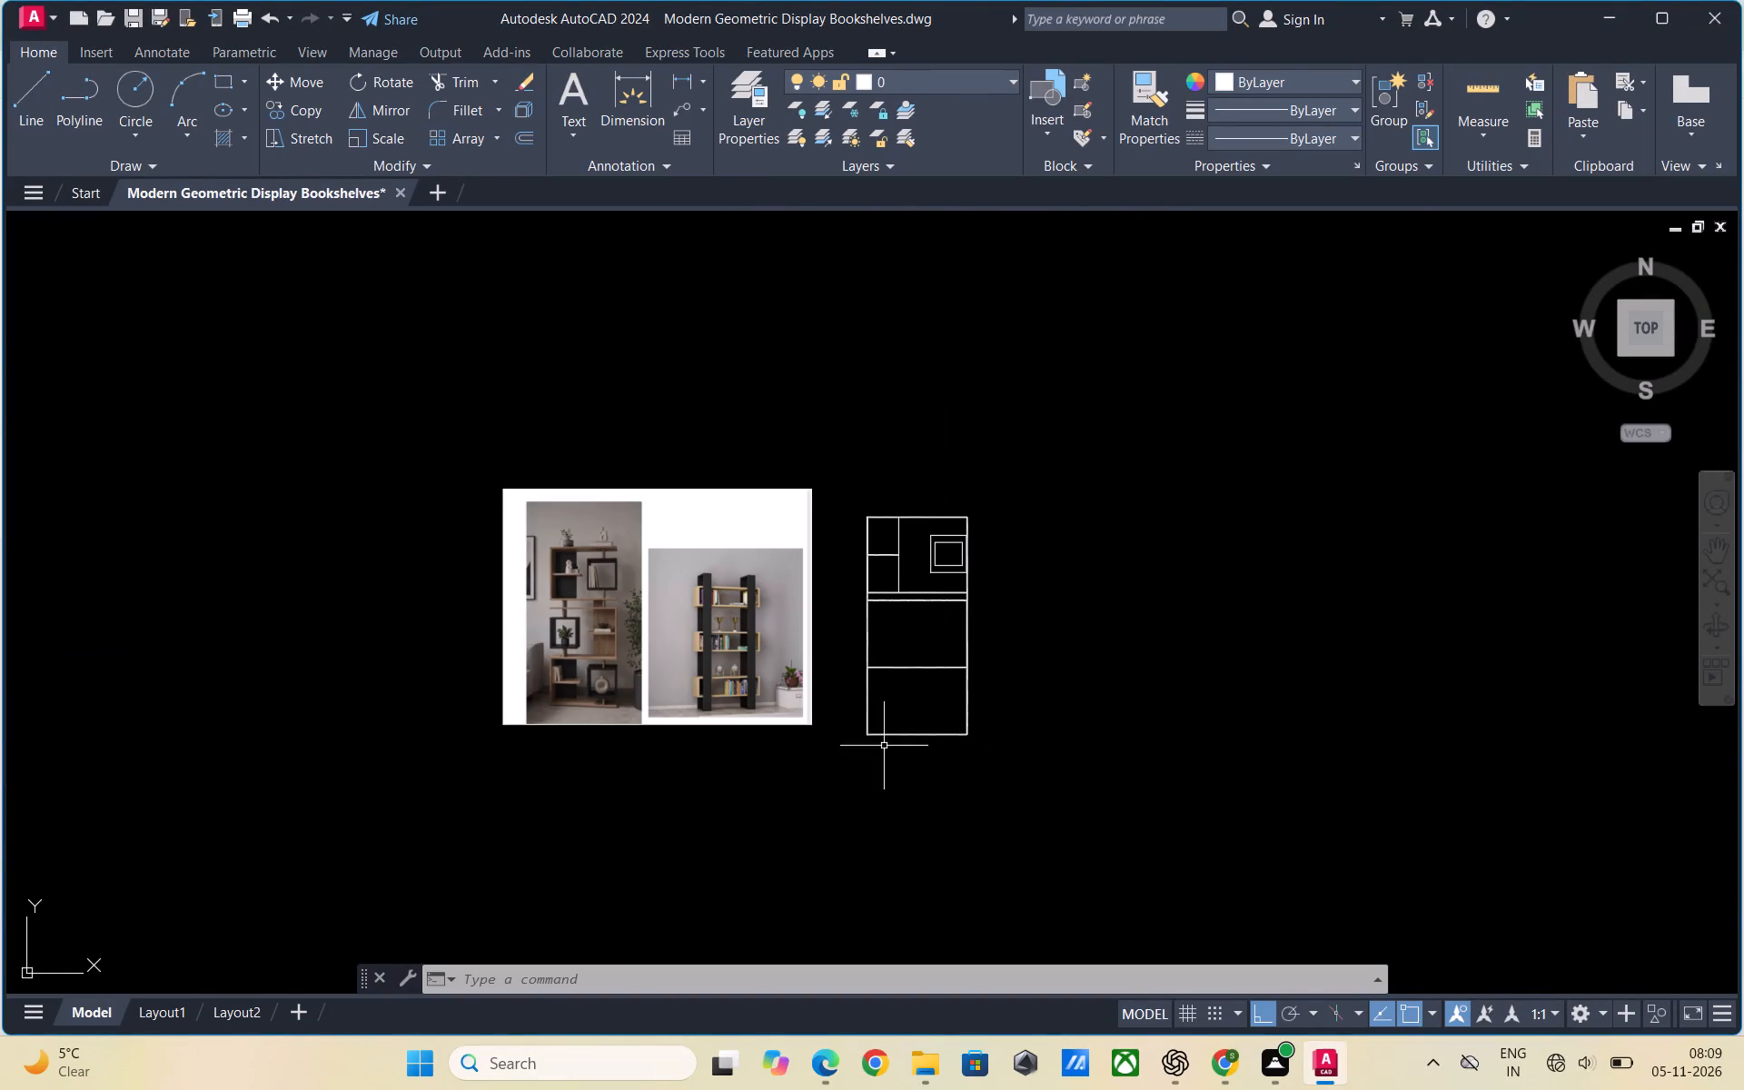
pyautogui.scroll(1, 884, 746)
pyautogui.scroll(-1, 689, 710)
pyautogui.scroll(1, 763, 720)
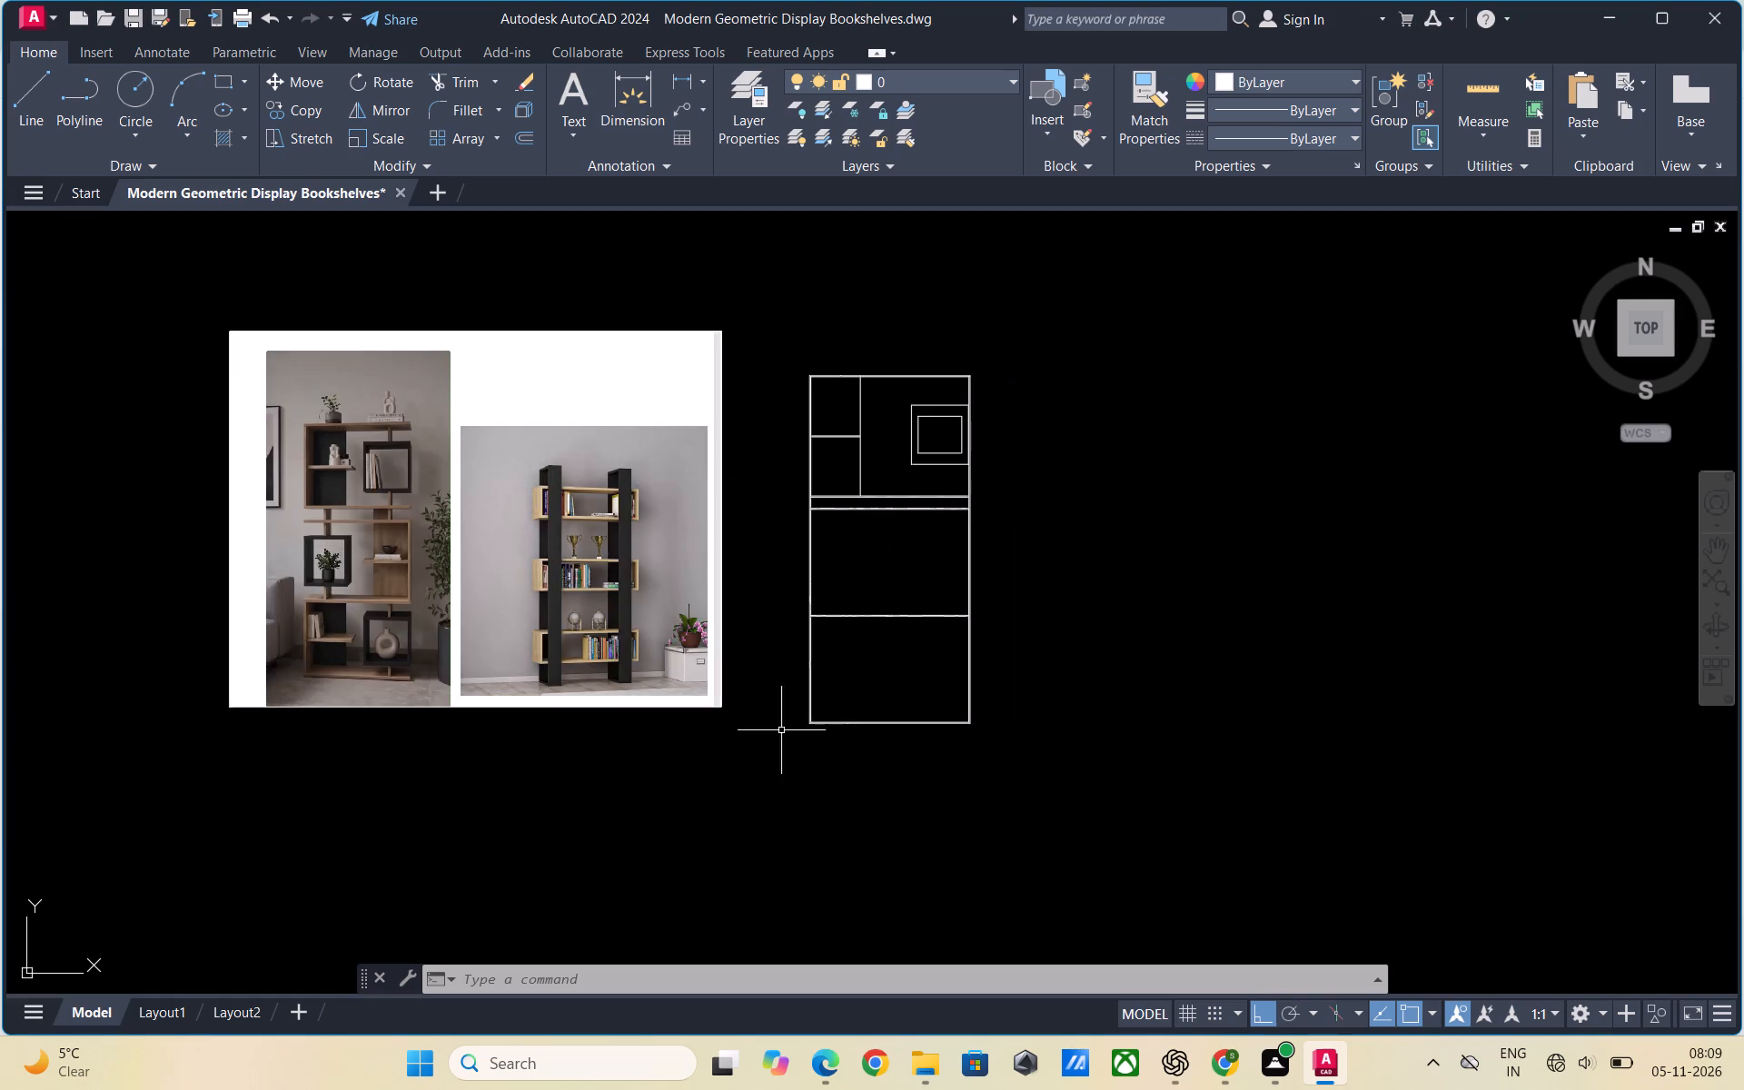
pyautogui.scroll(1, 802, 735)
pyautogui.scroll(-1, 718, 739)
pyautogui.scroll(2, 710, 736)
pyautogui.scroll(-1, 710, 736)
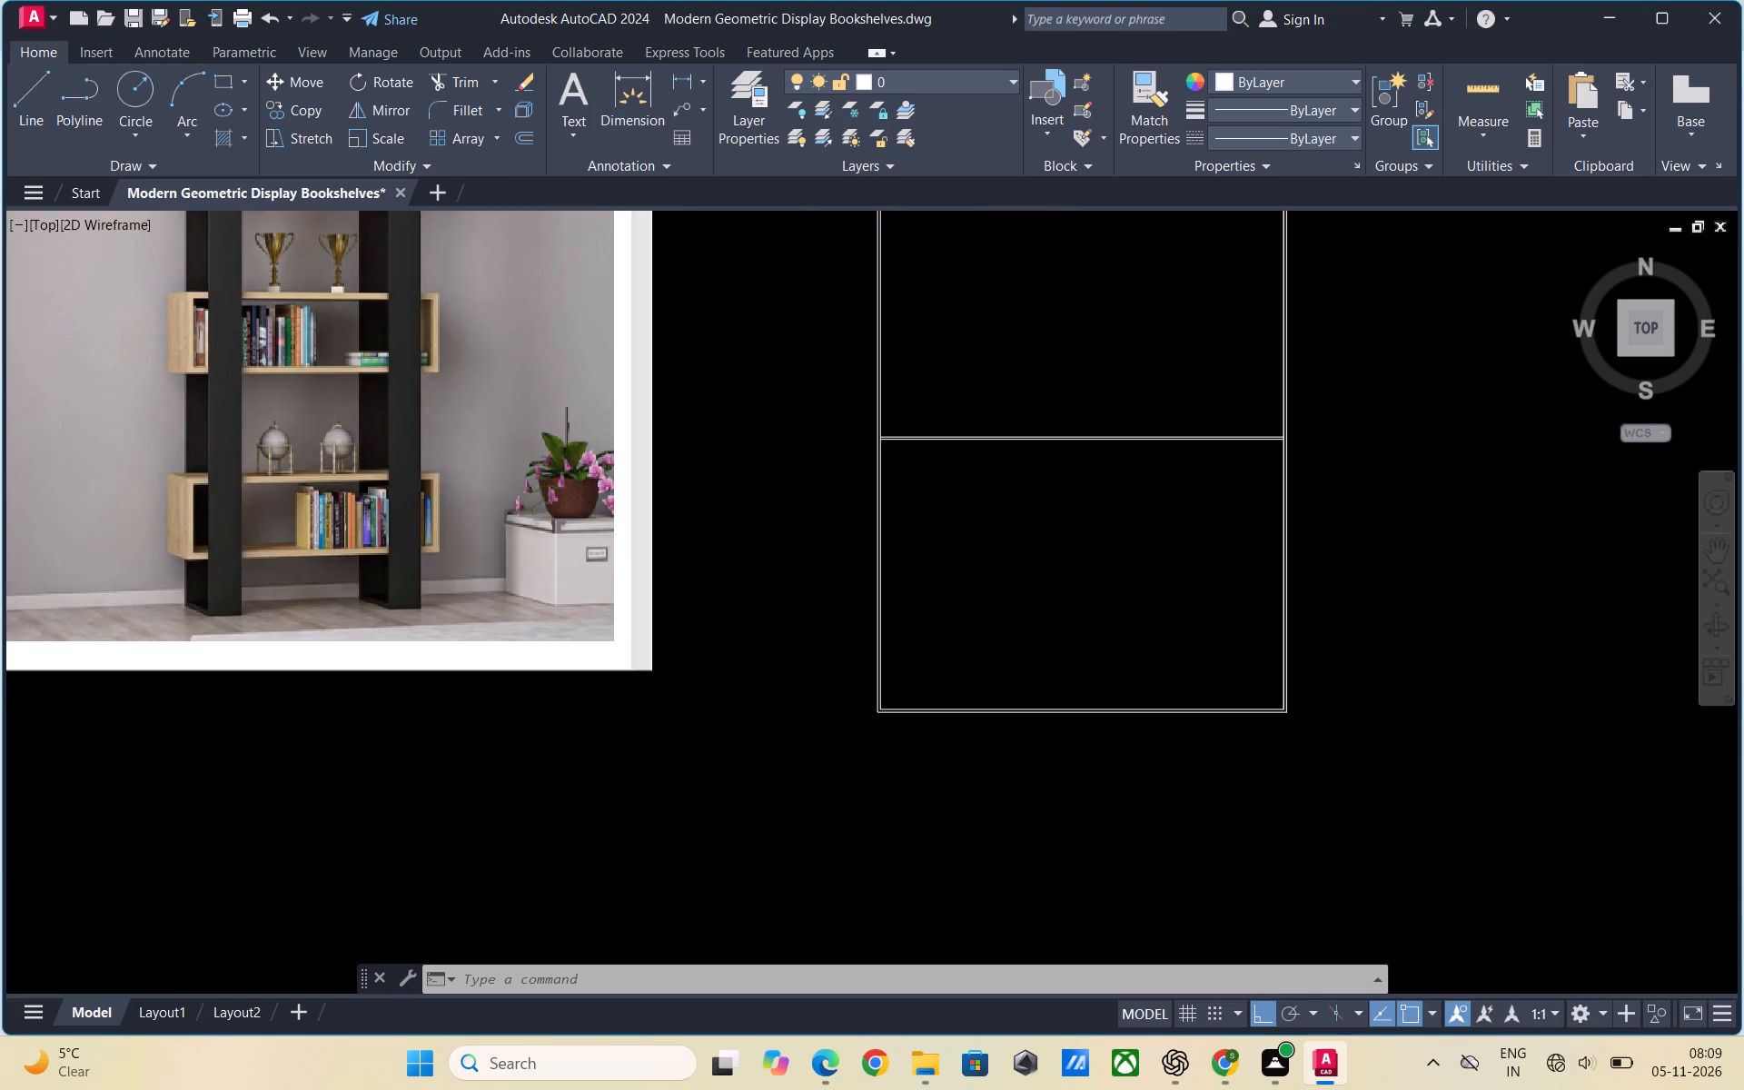
pyautogui.scroll(-1, 739, 738)
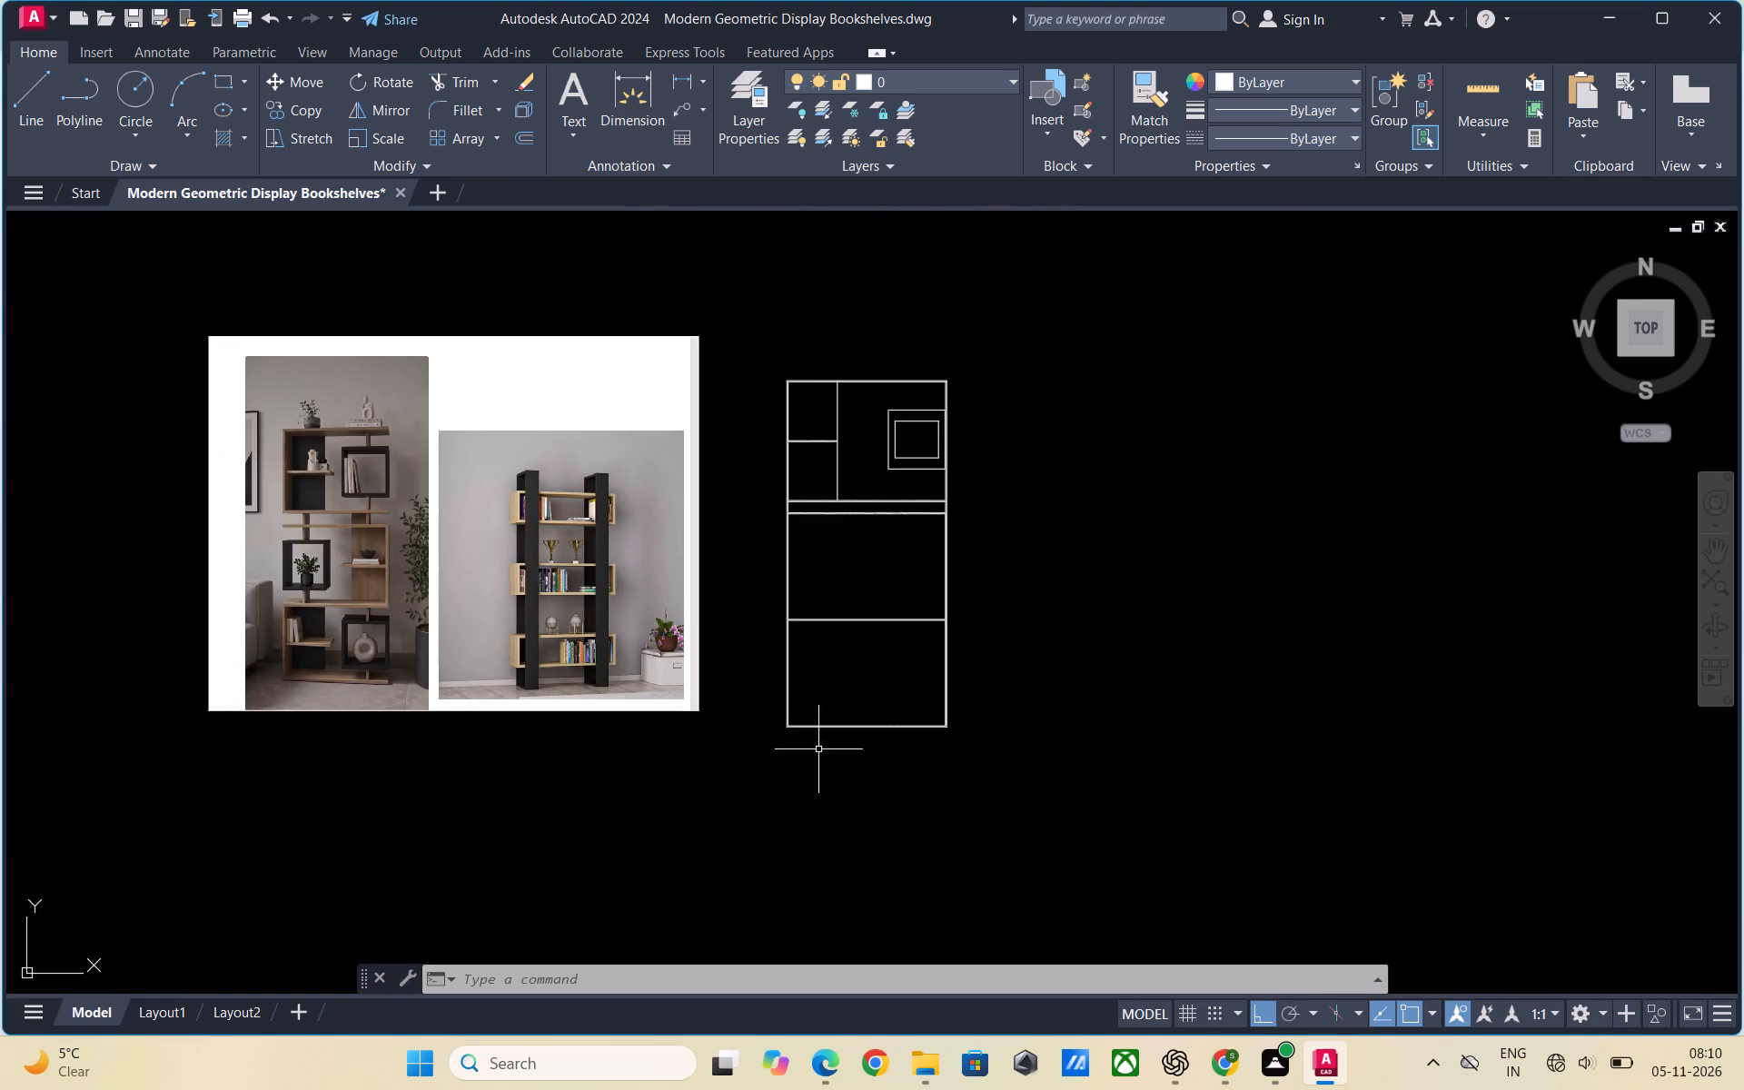
pyautogui.scroll(1, 818, 751)
pyautogui.scroll(-1, 940, 762)
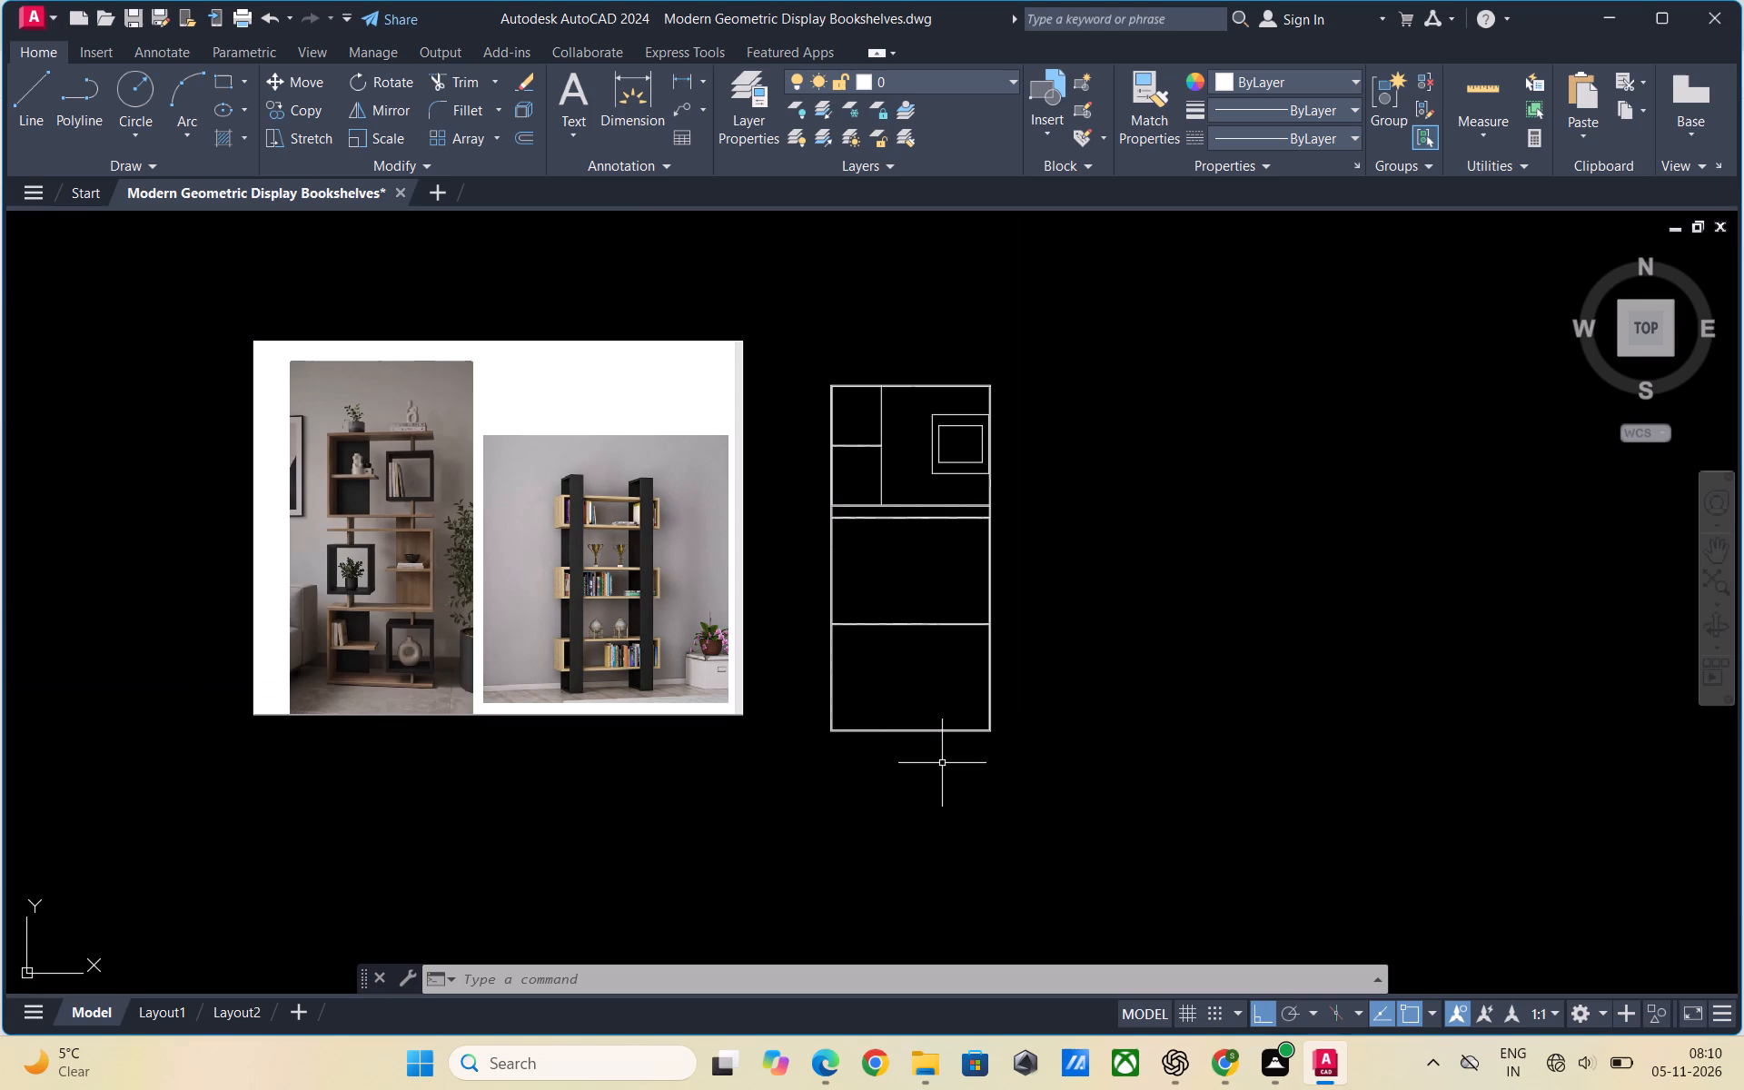
pyautogui.scroll(1, 935, 762)
pyautogui.scroll(-1, 935, 762)
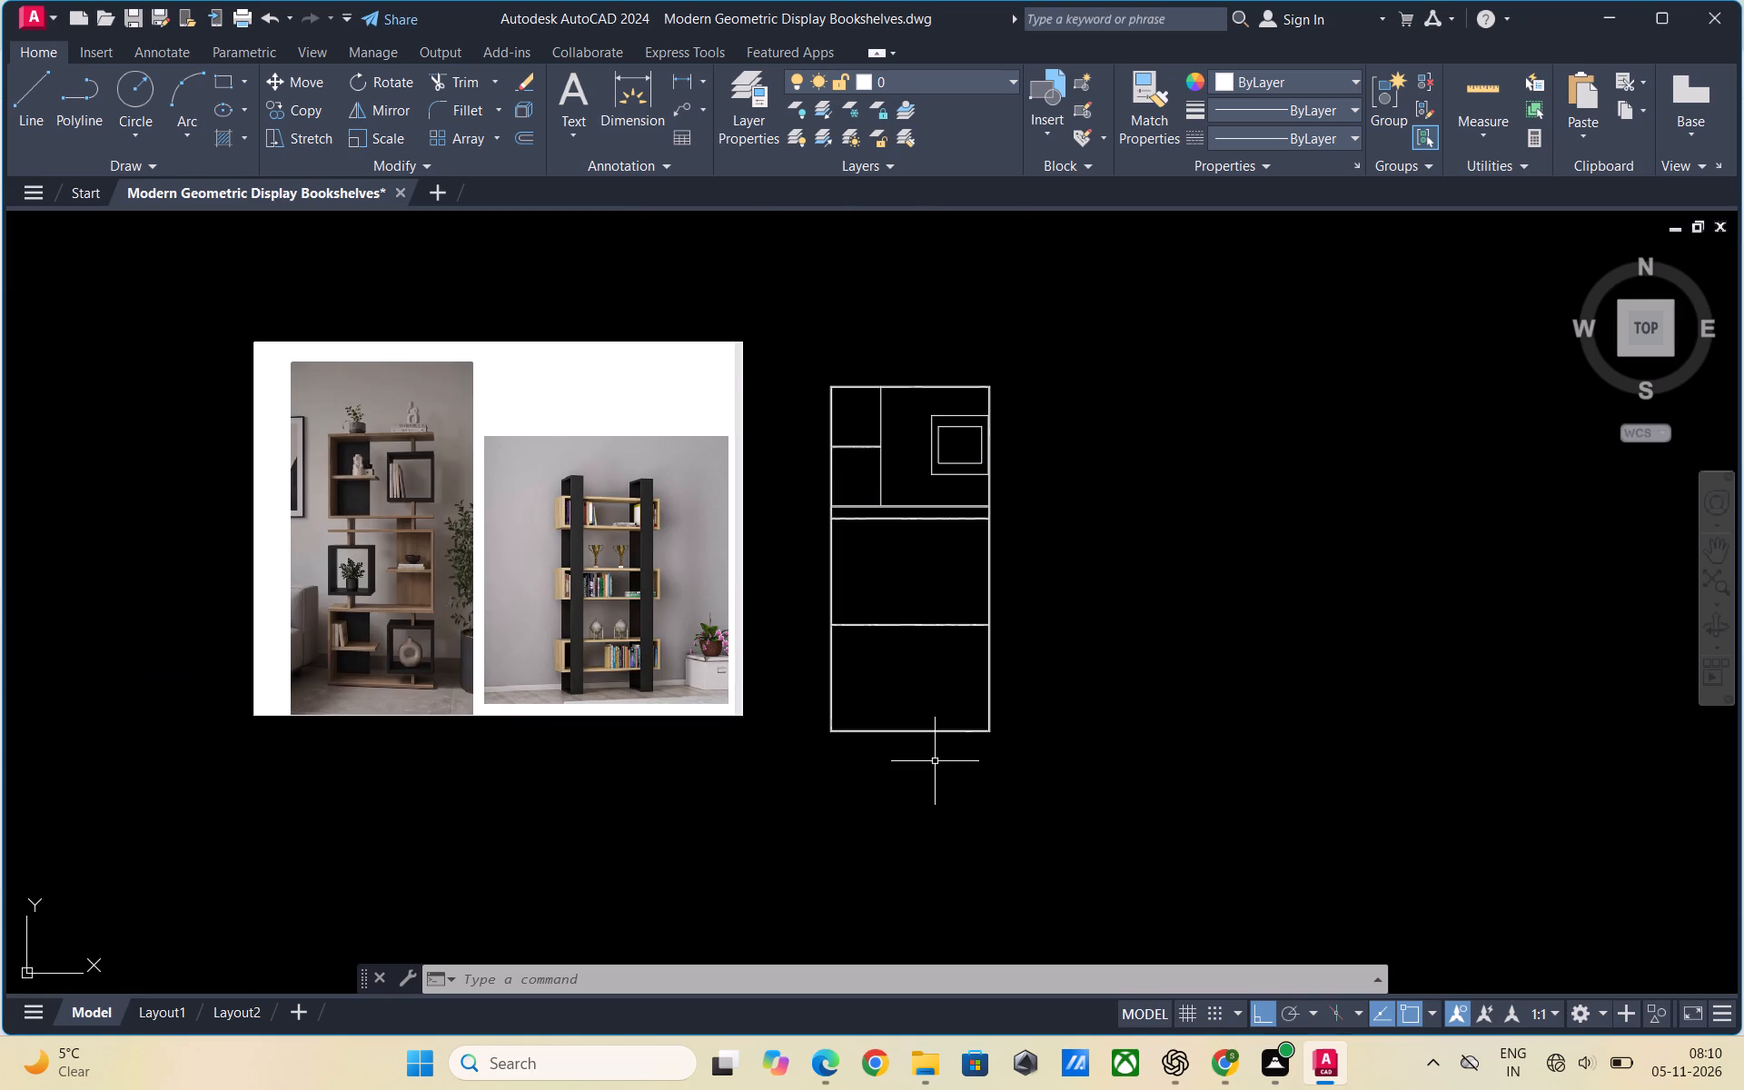
pyautogui.scroll(-1, 935, 761)
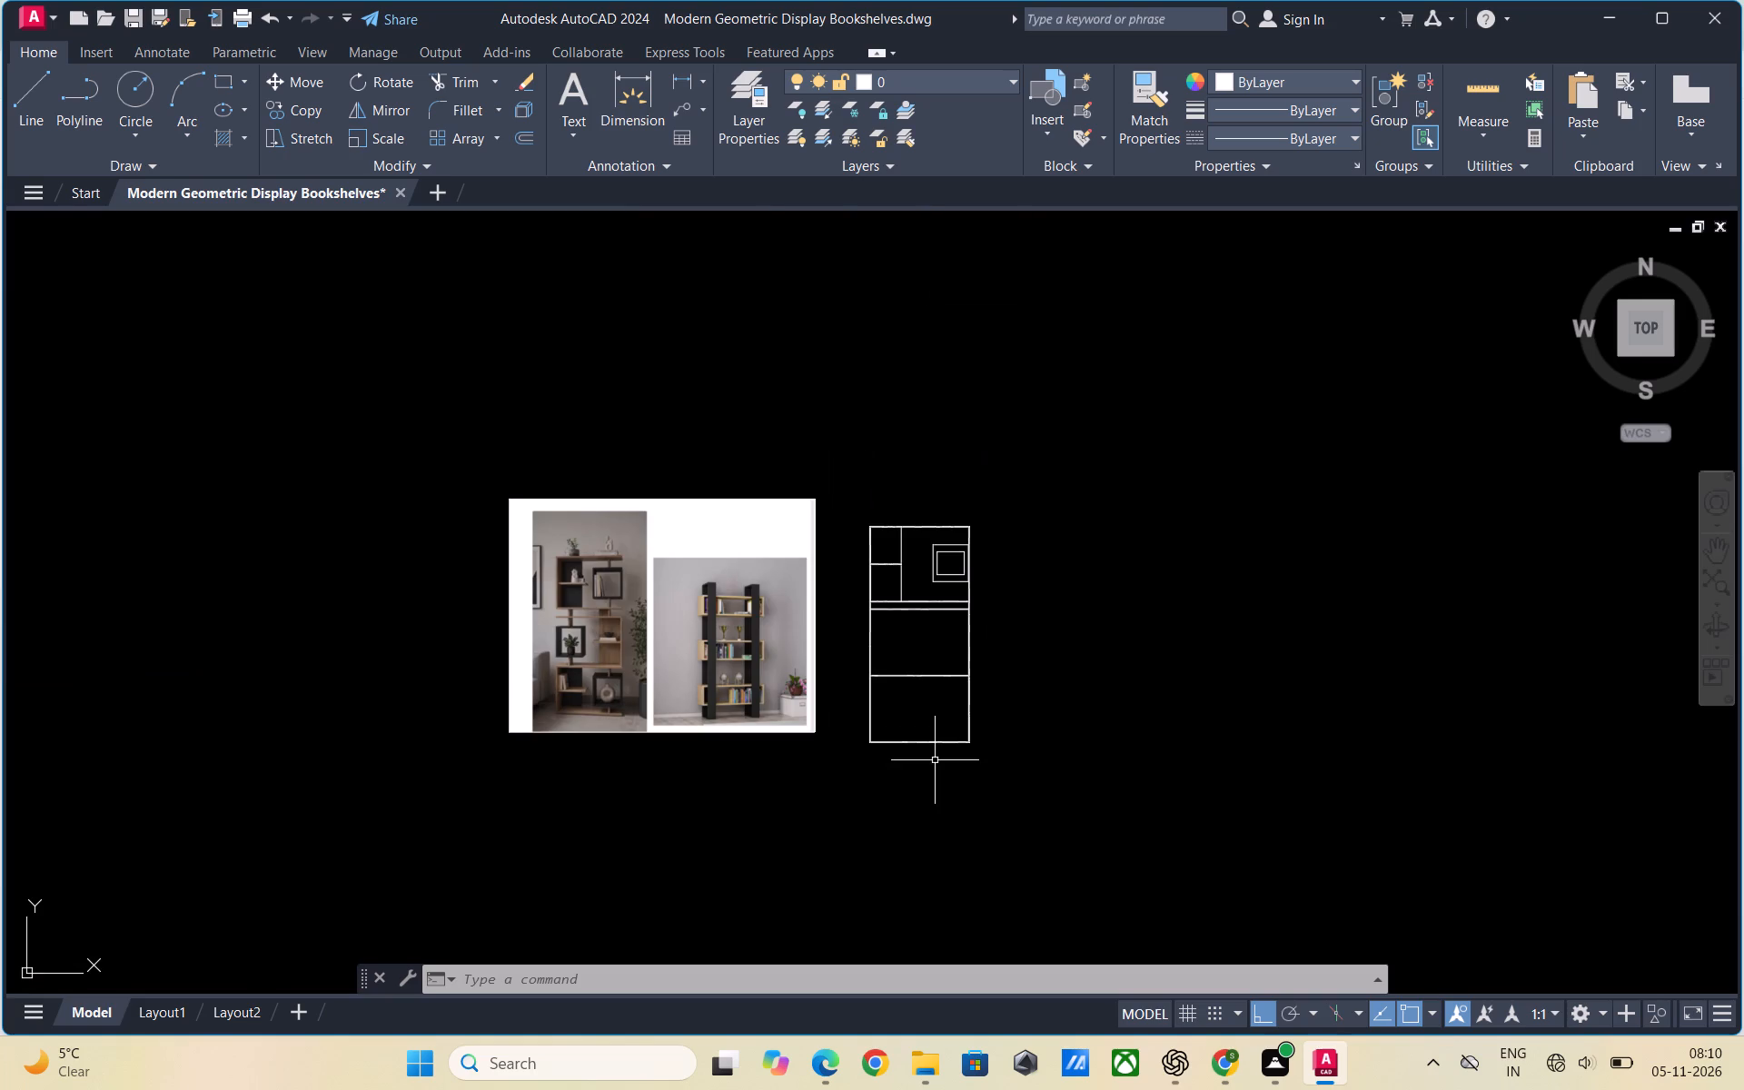
pyautogui.scroll(1, 936, 759)
pyautogui.scroll(-1, 729, 548)
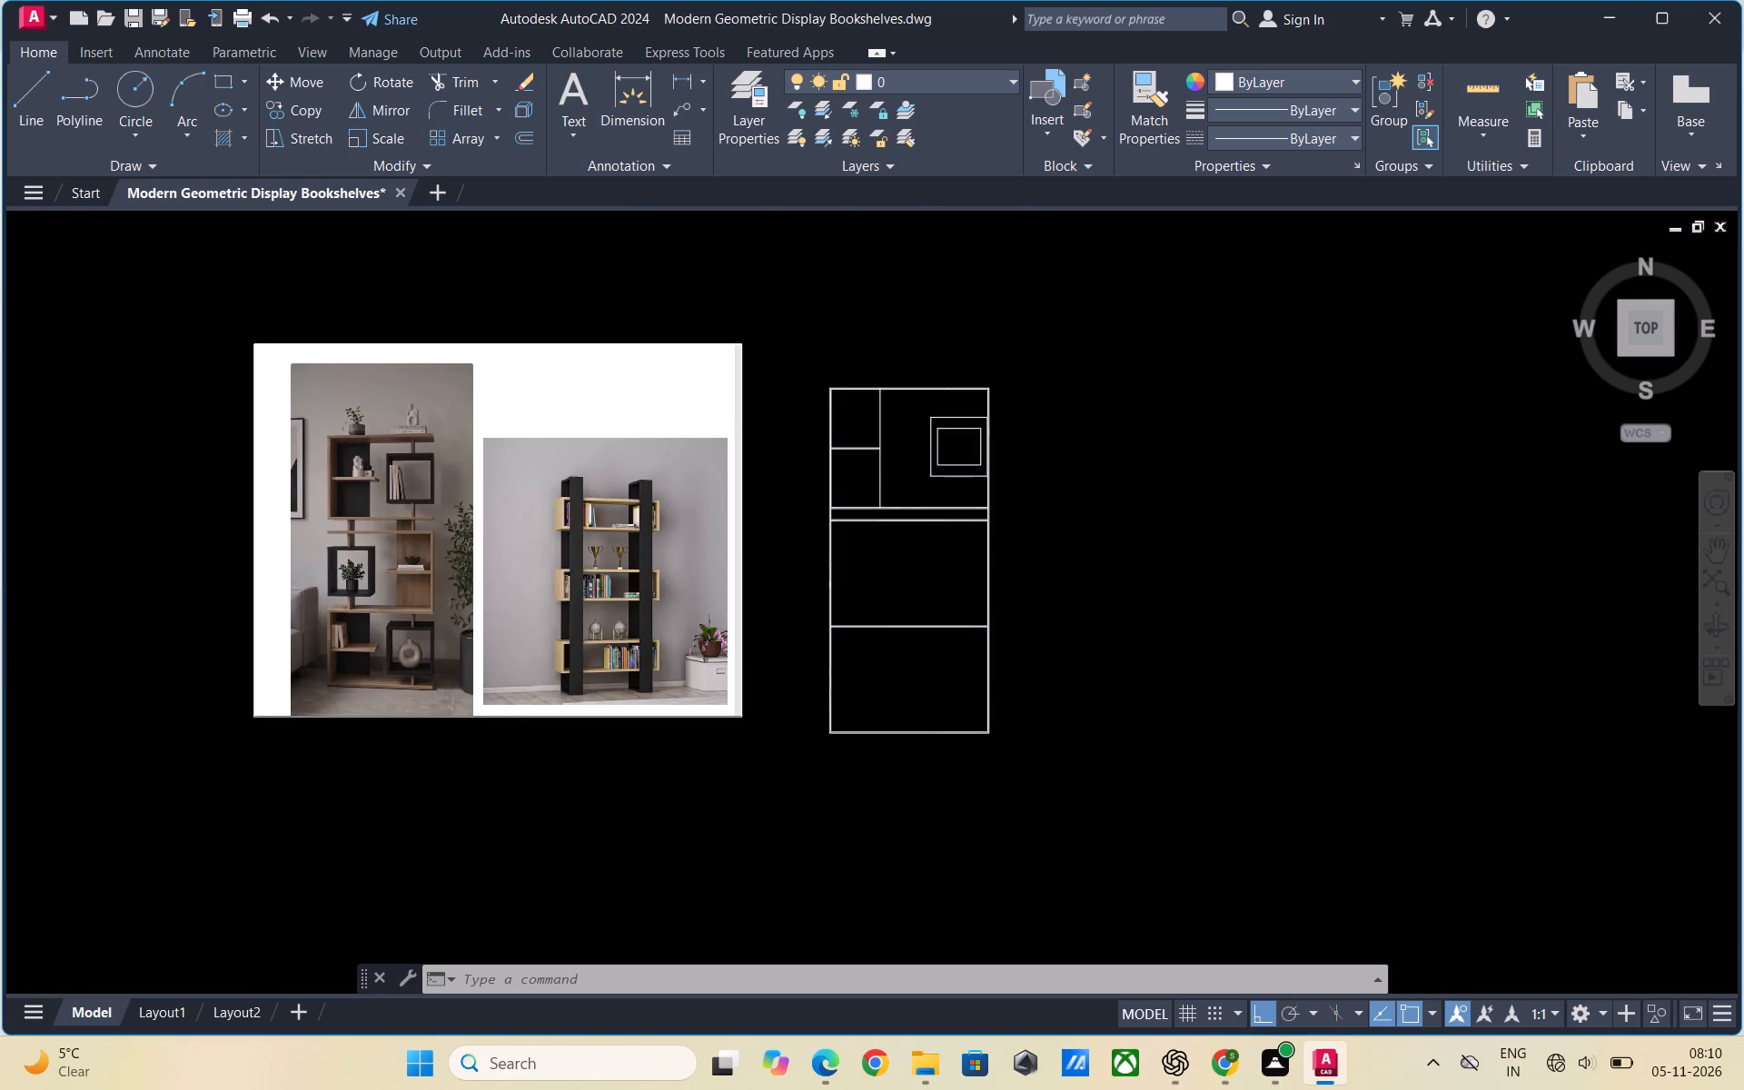
pyautogui.scroll(2, 783, 506)
pyautogui.scroll(-1, 797, 518)
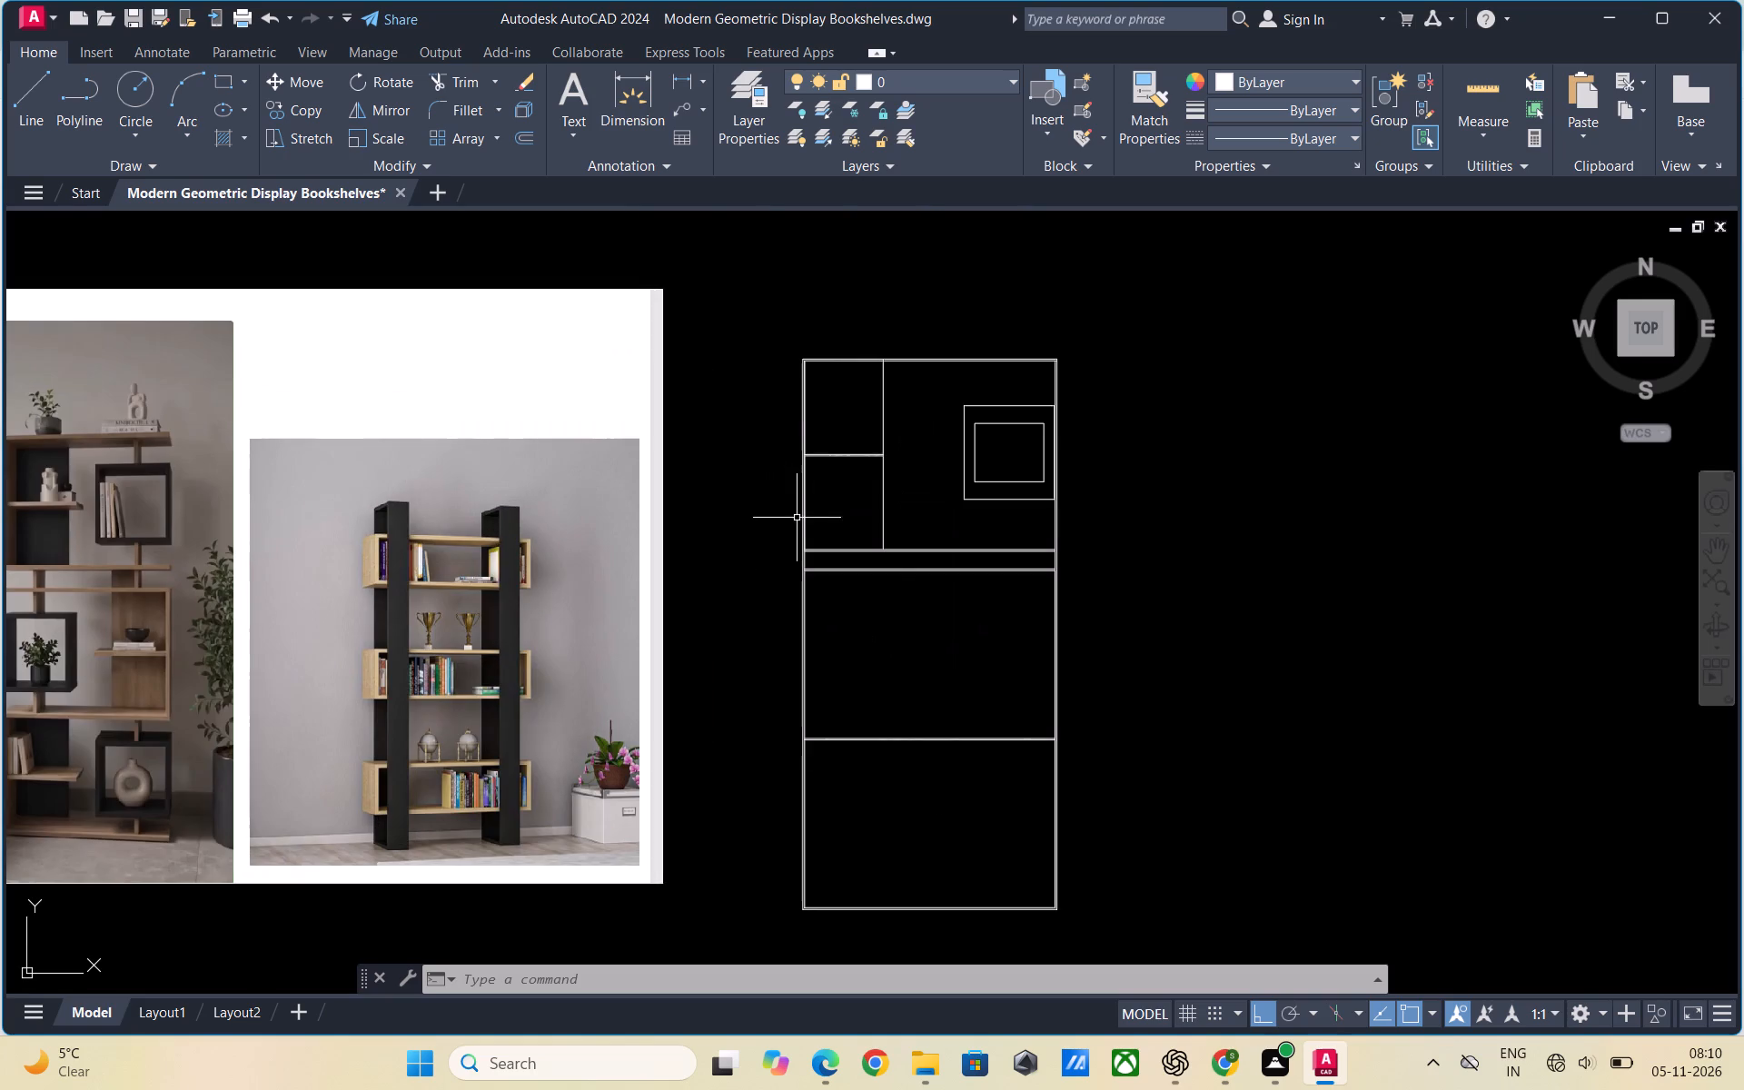
pyautogui.scroll(1, 839, 593)
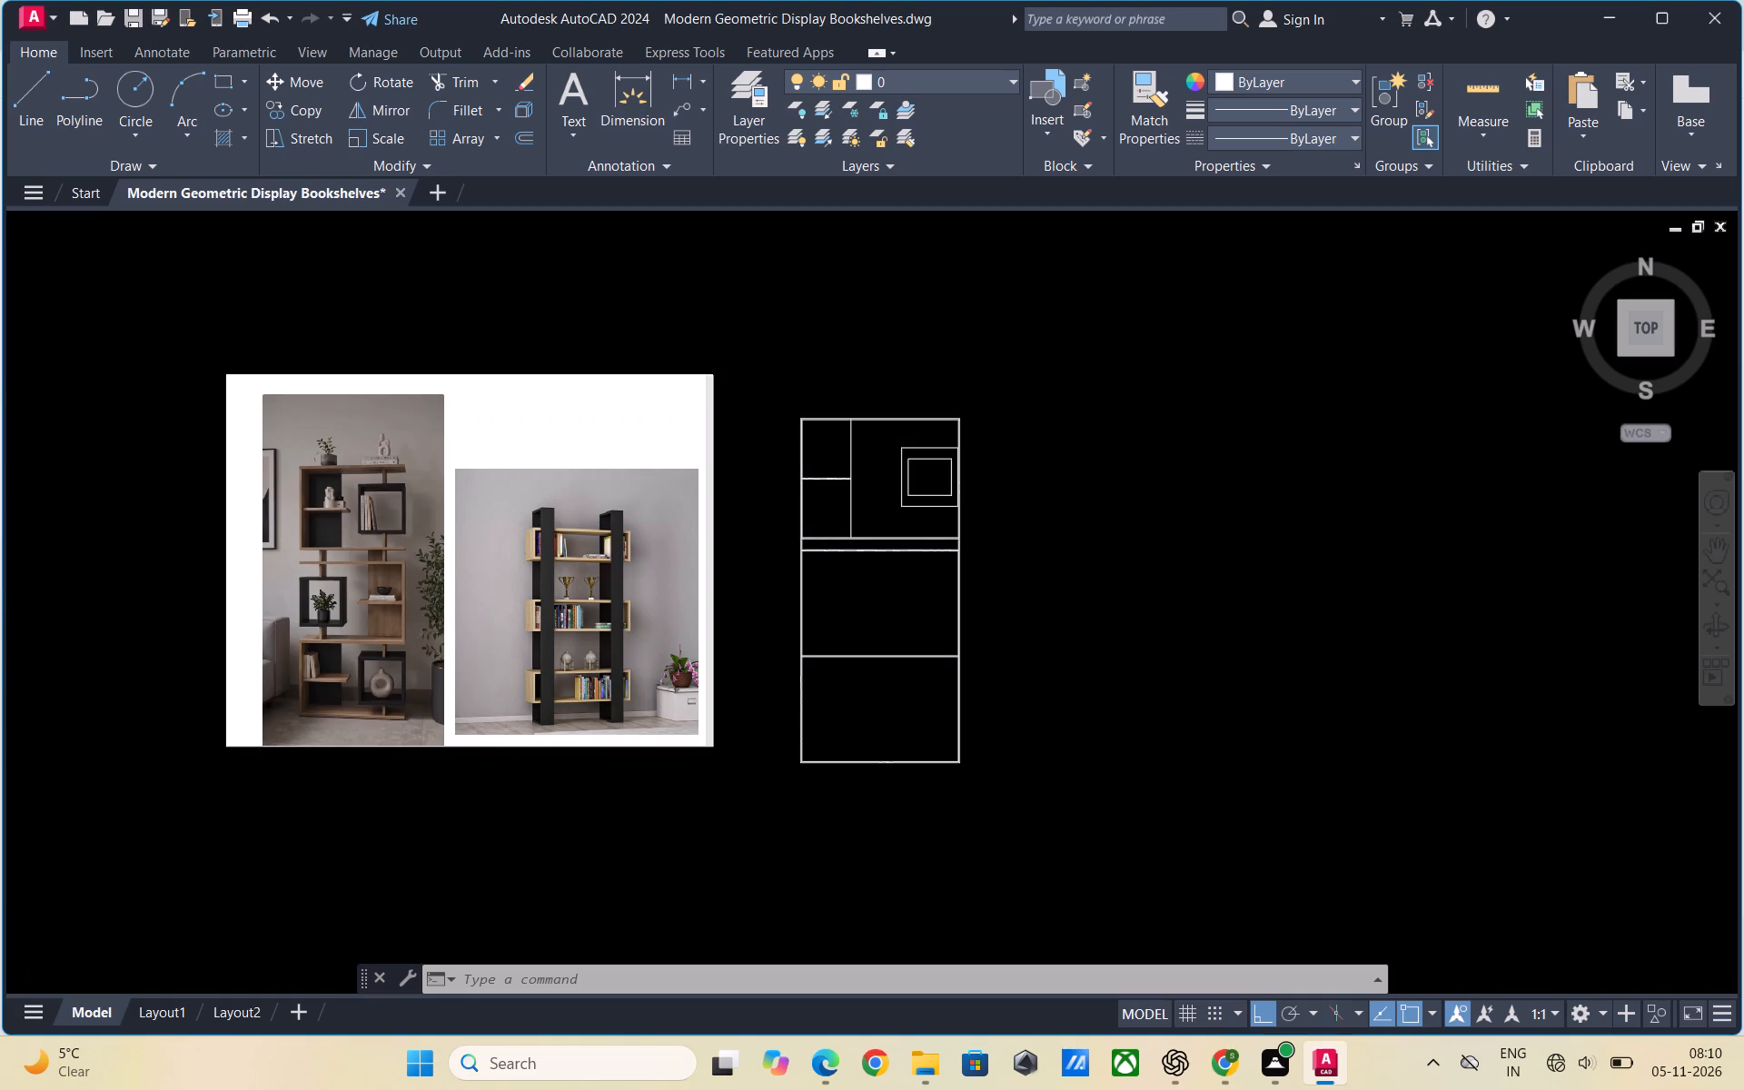
pyautogui.scroll(1, 875, 601)
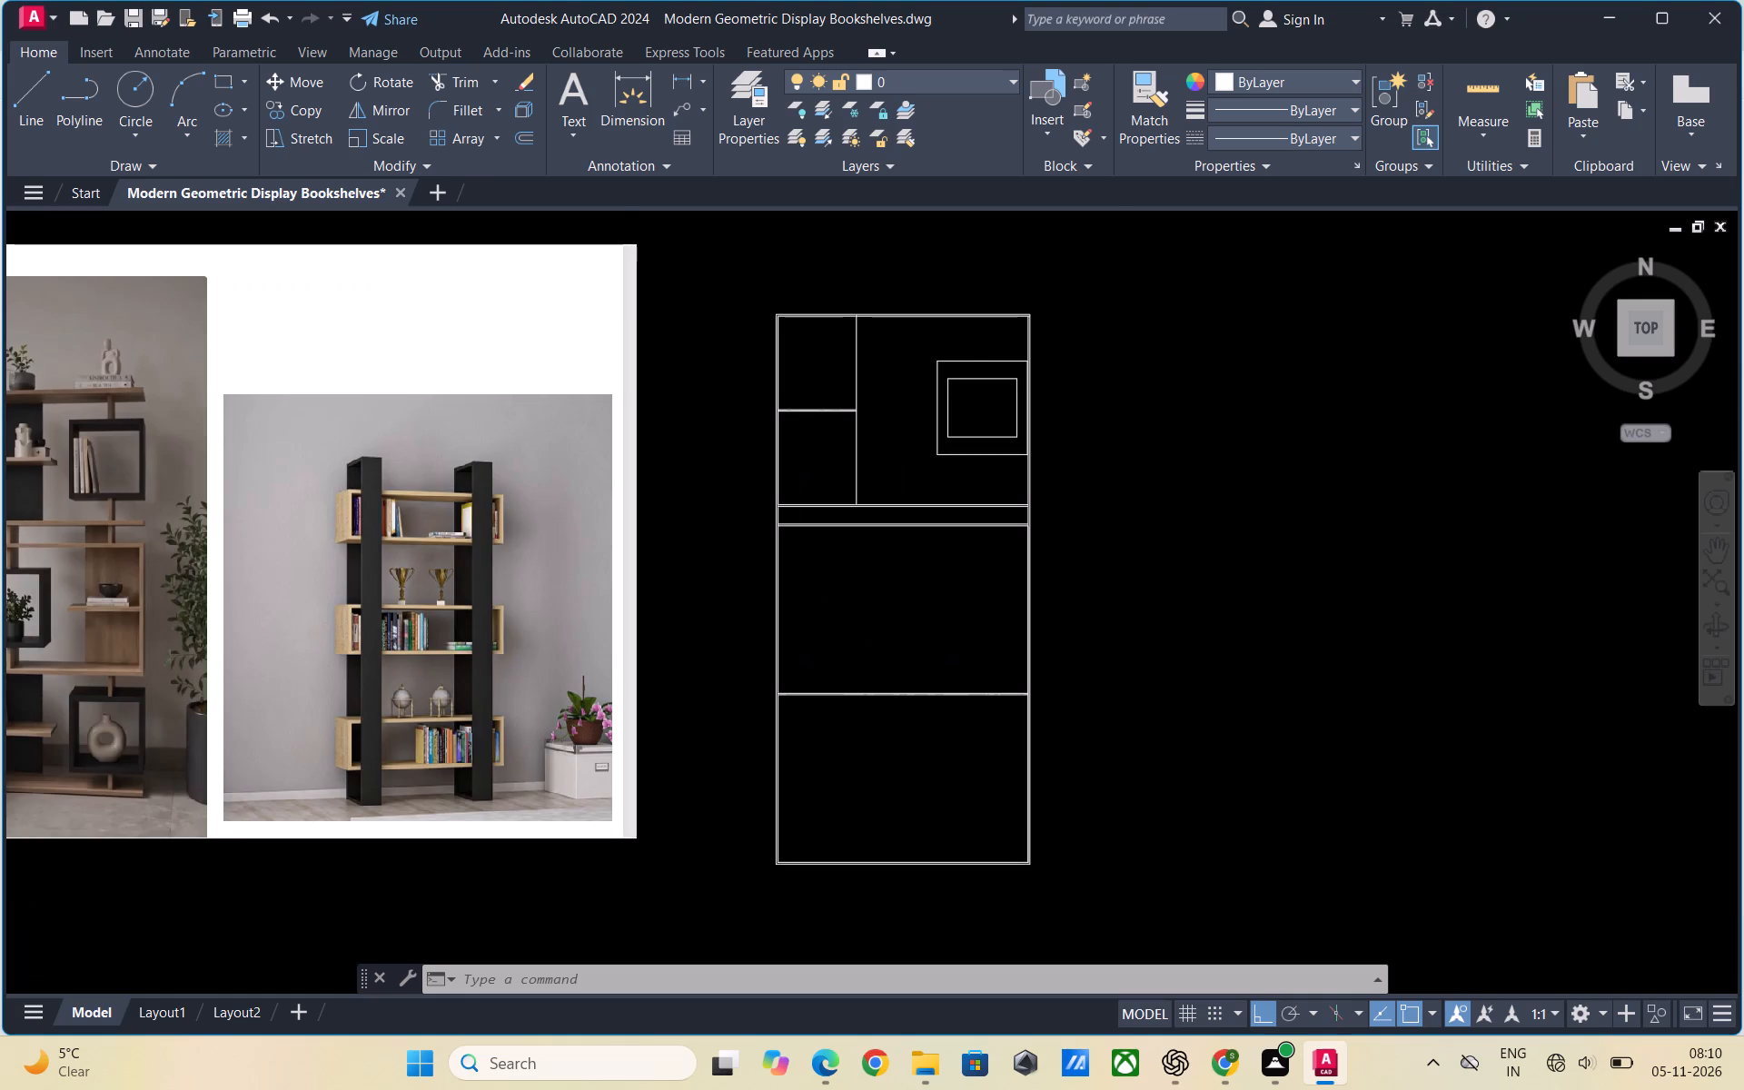
pyautogui.scroll(-2, 875, 601)
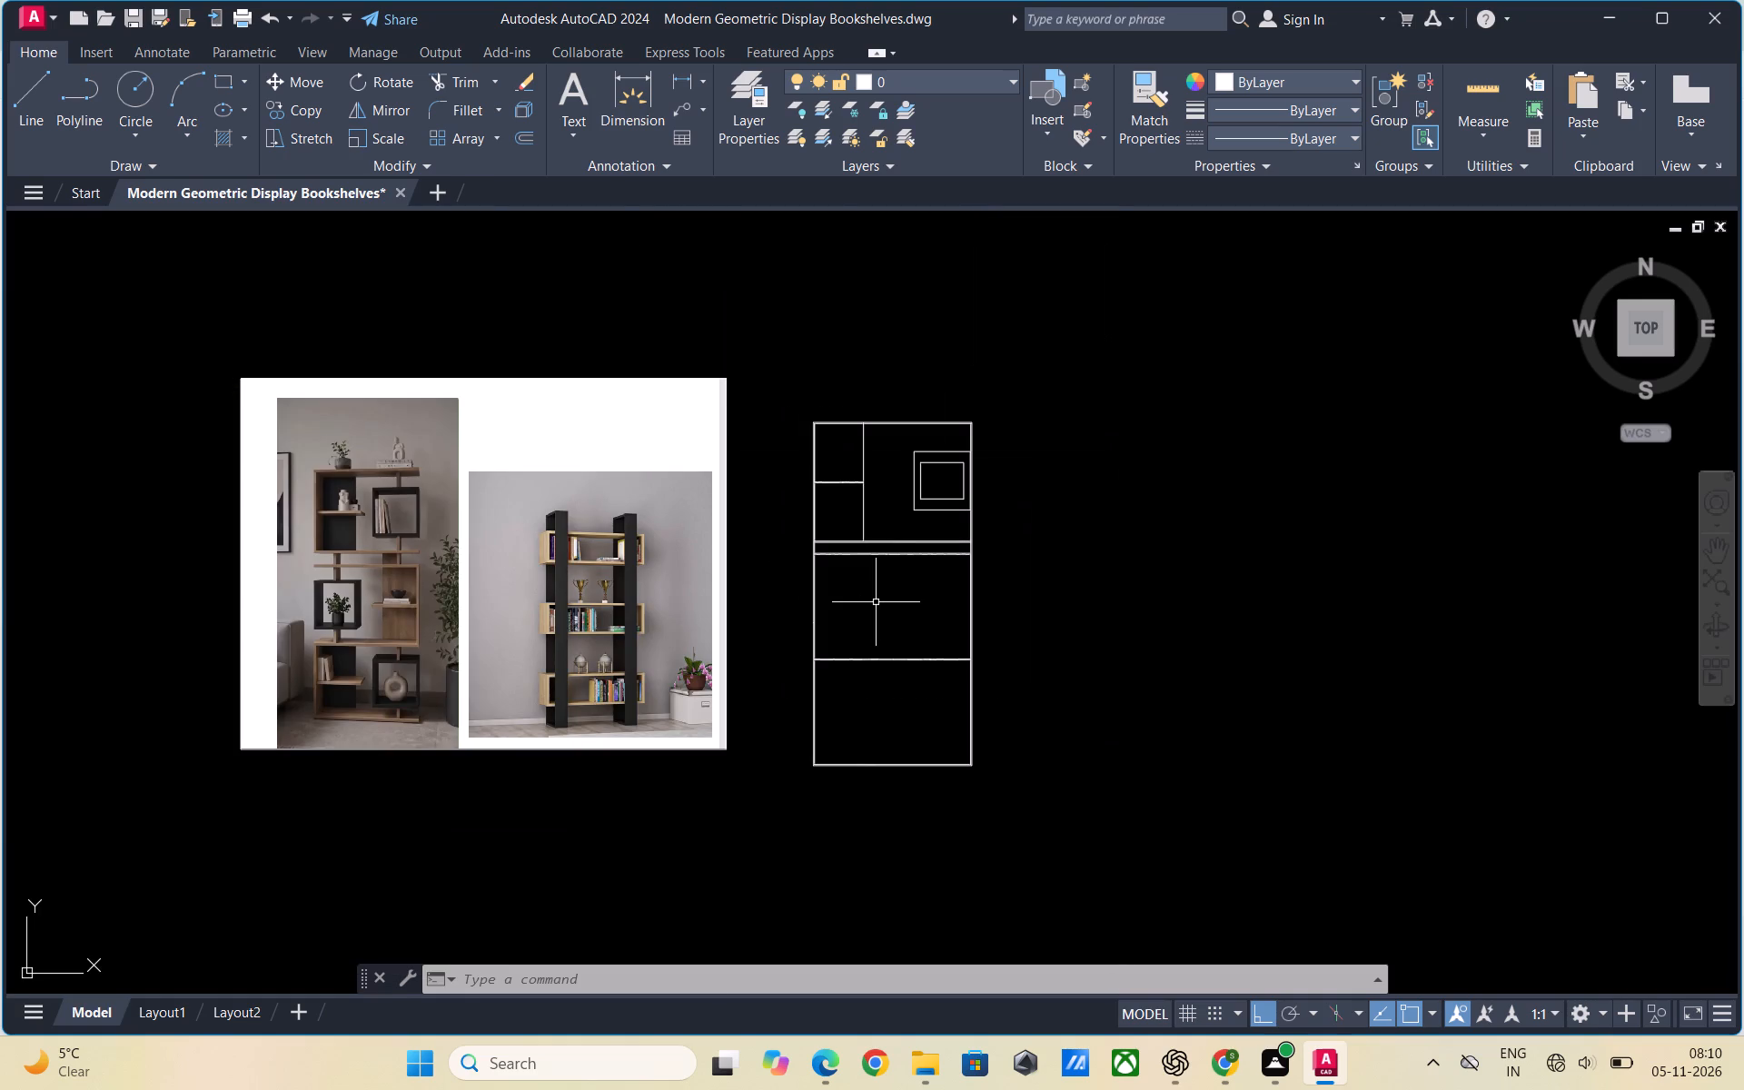
pyautogui.scroll(3, 817, 603)
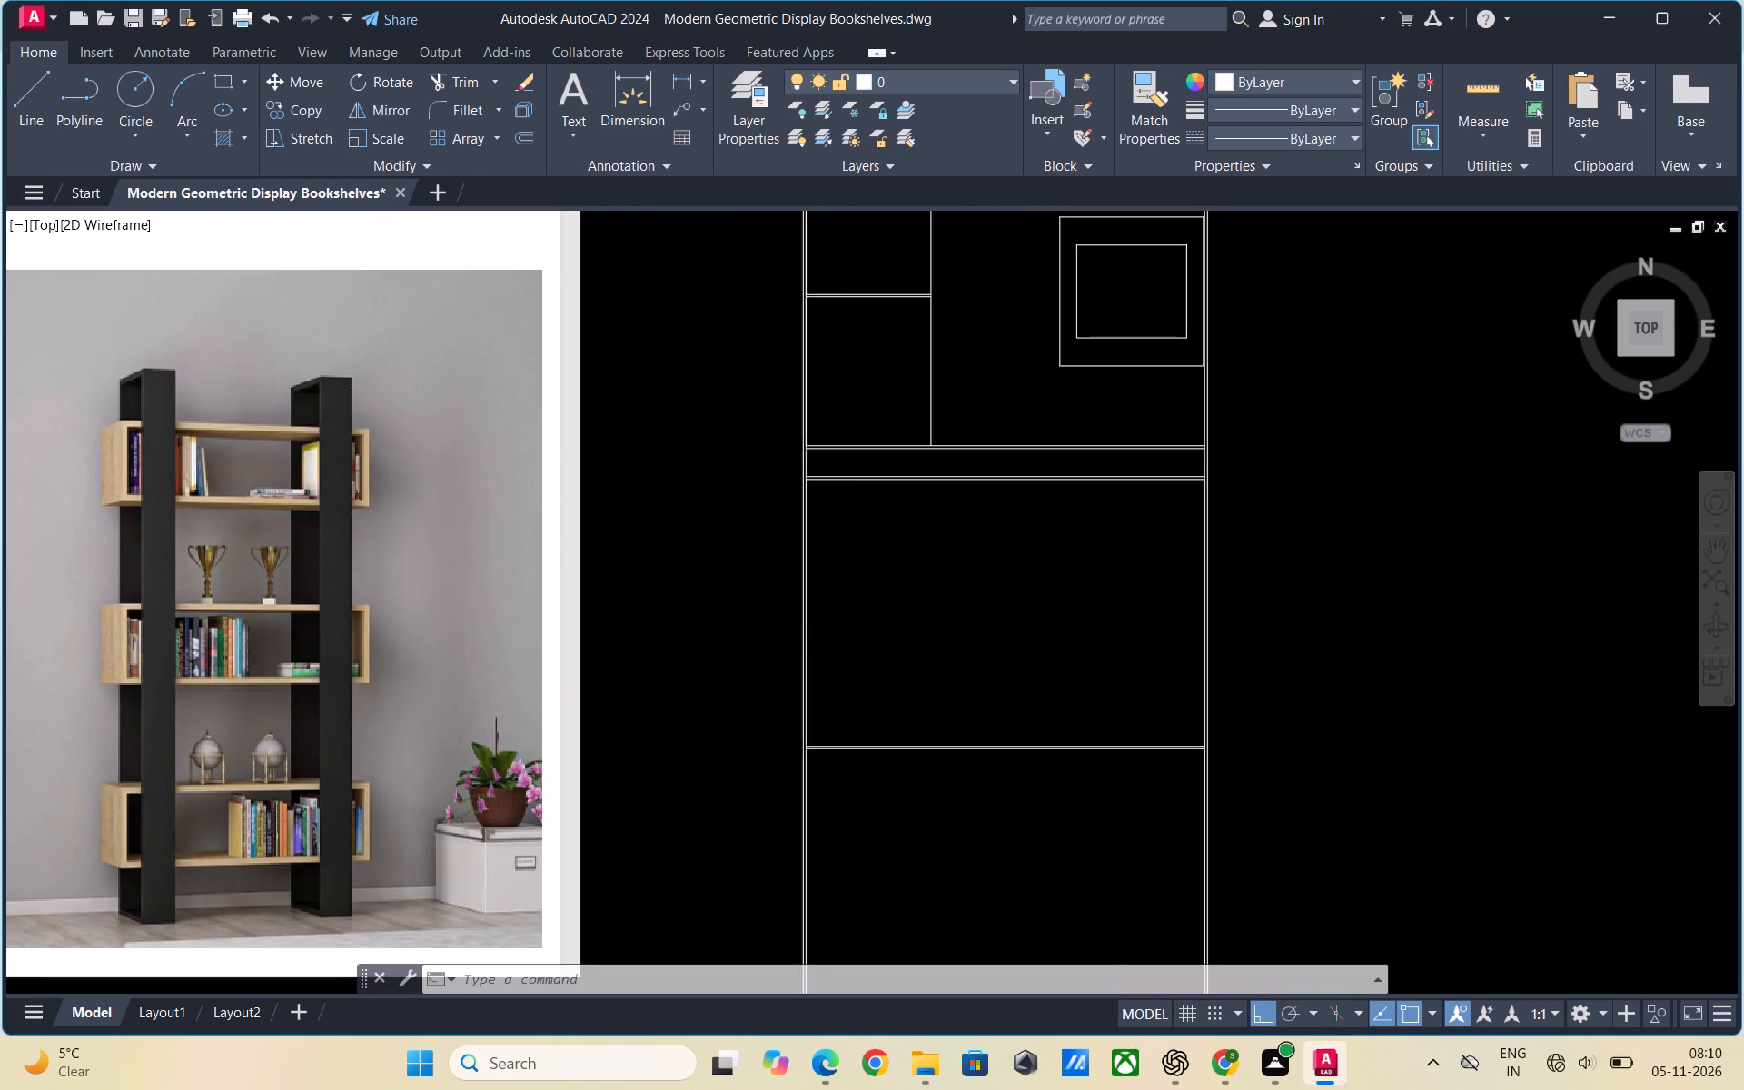
pyautogui.scroll(-3, 808, 599)
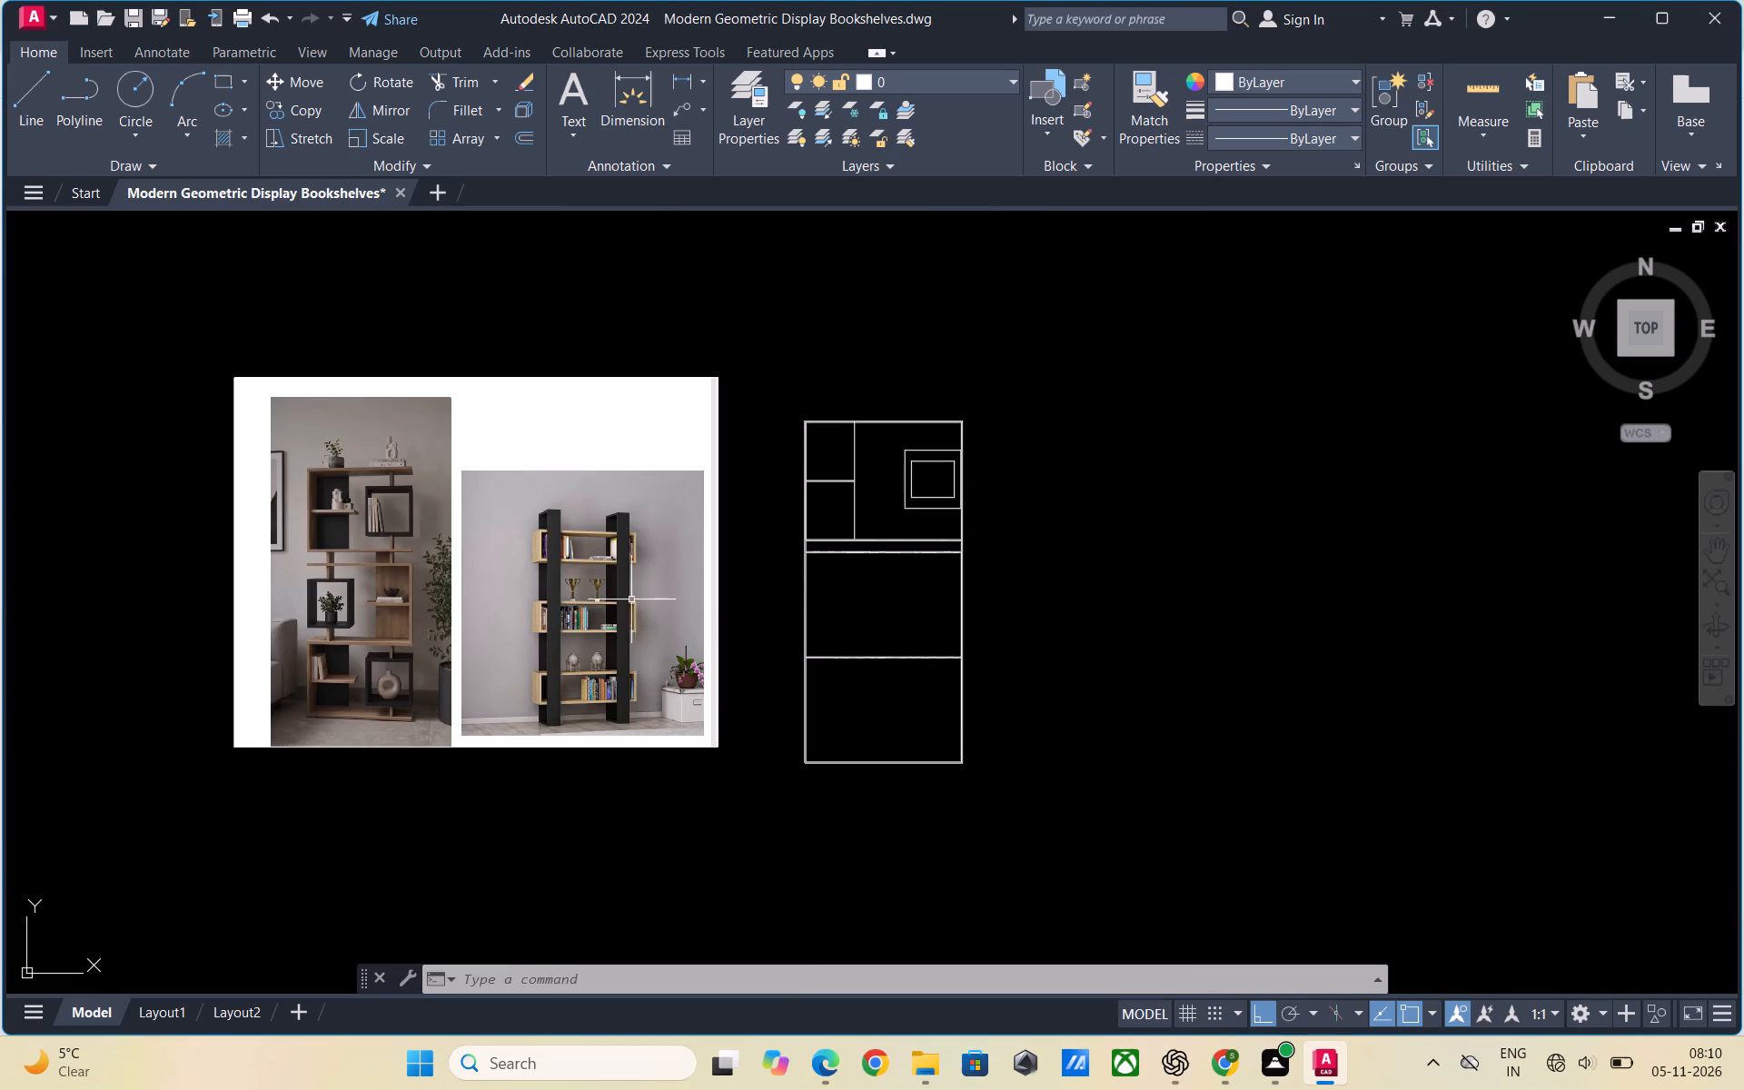
pyautogui.scroll(2, 784, 592)
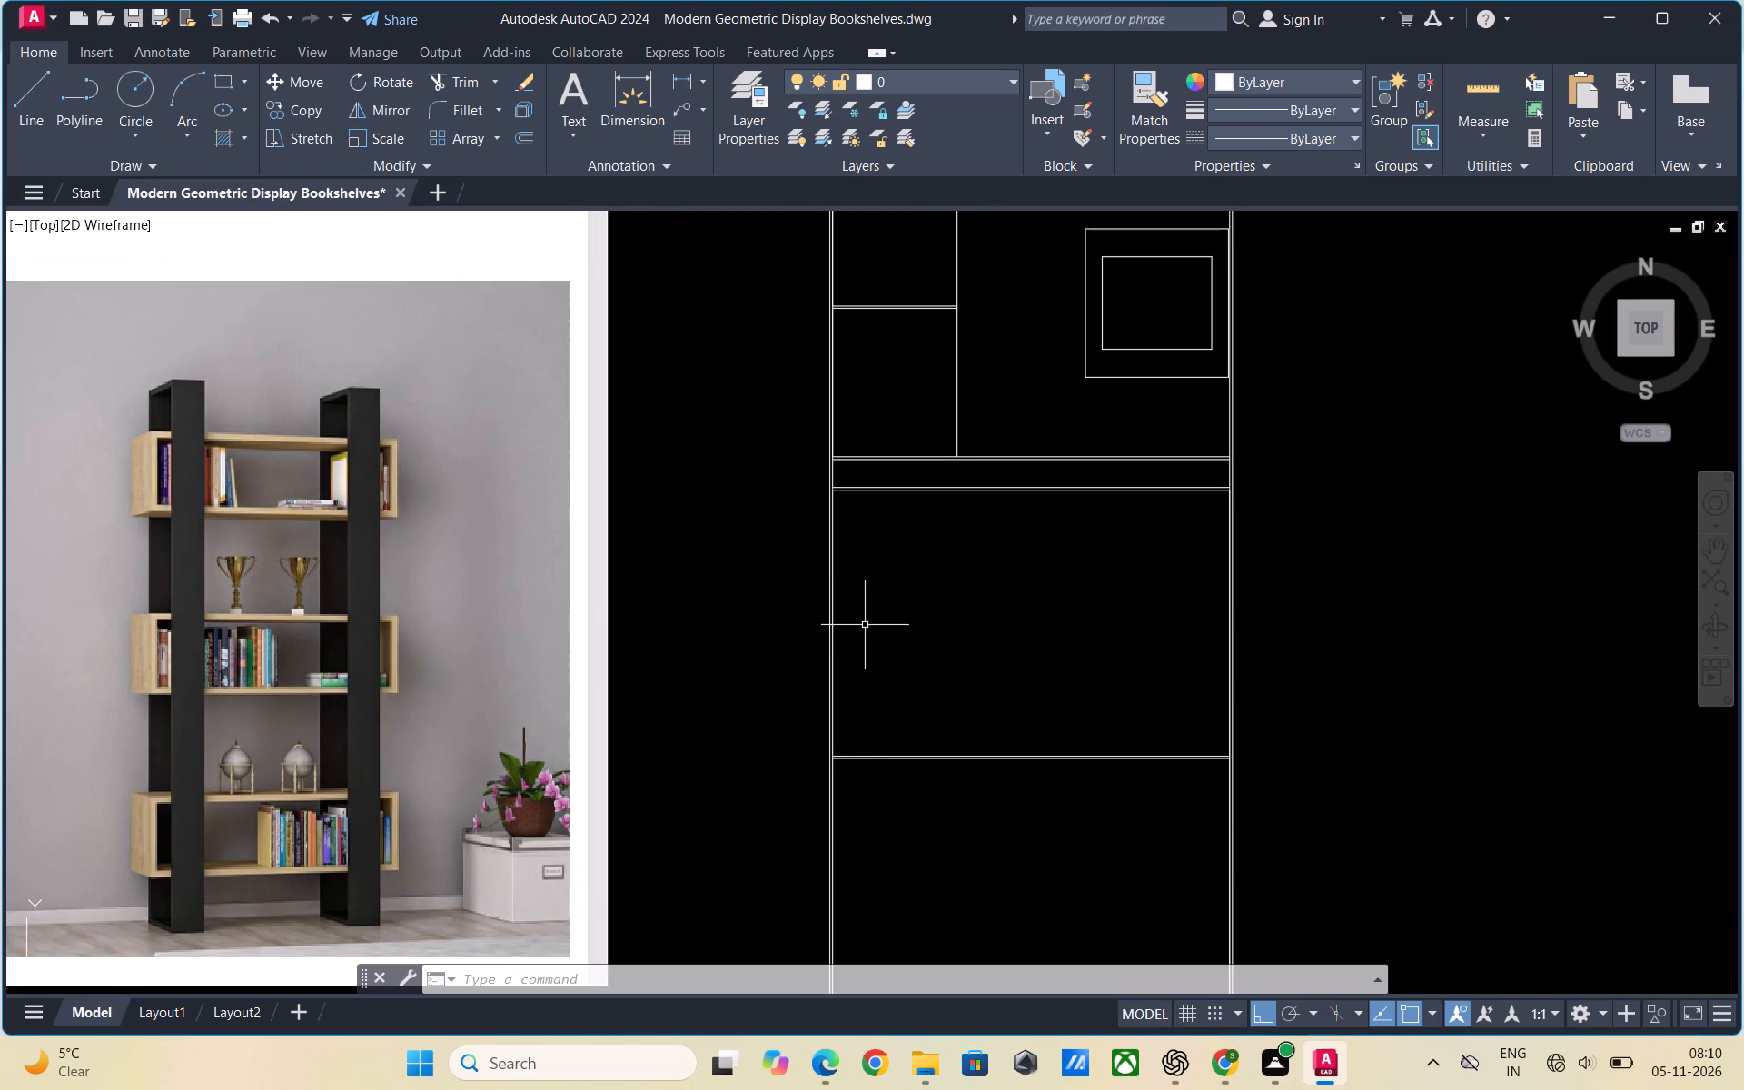
pyautogui.scroll(-1, 741, 629)
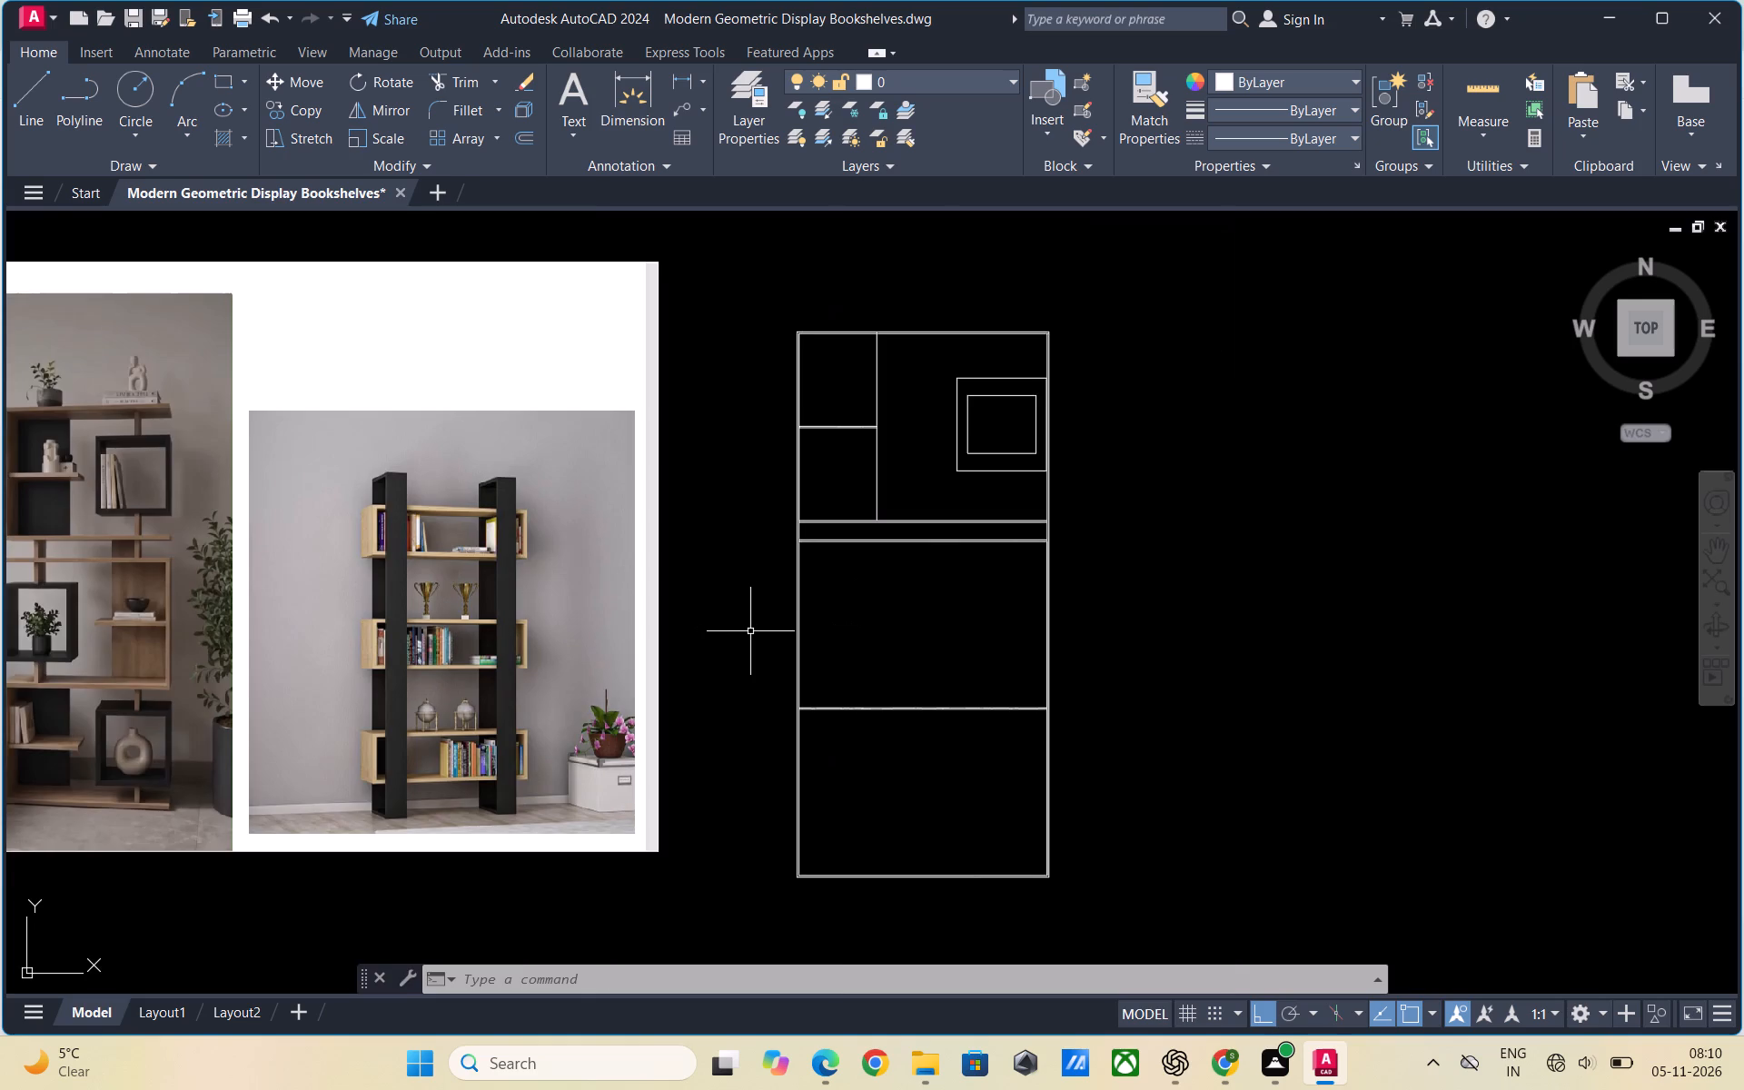
pyautogui.scroll(-1, 723, 642)
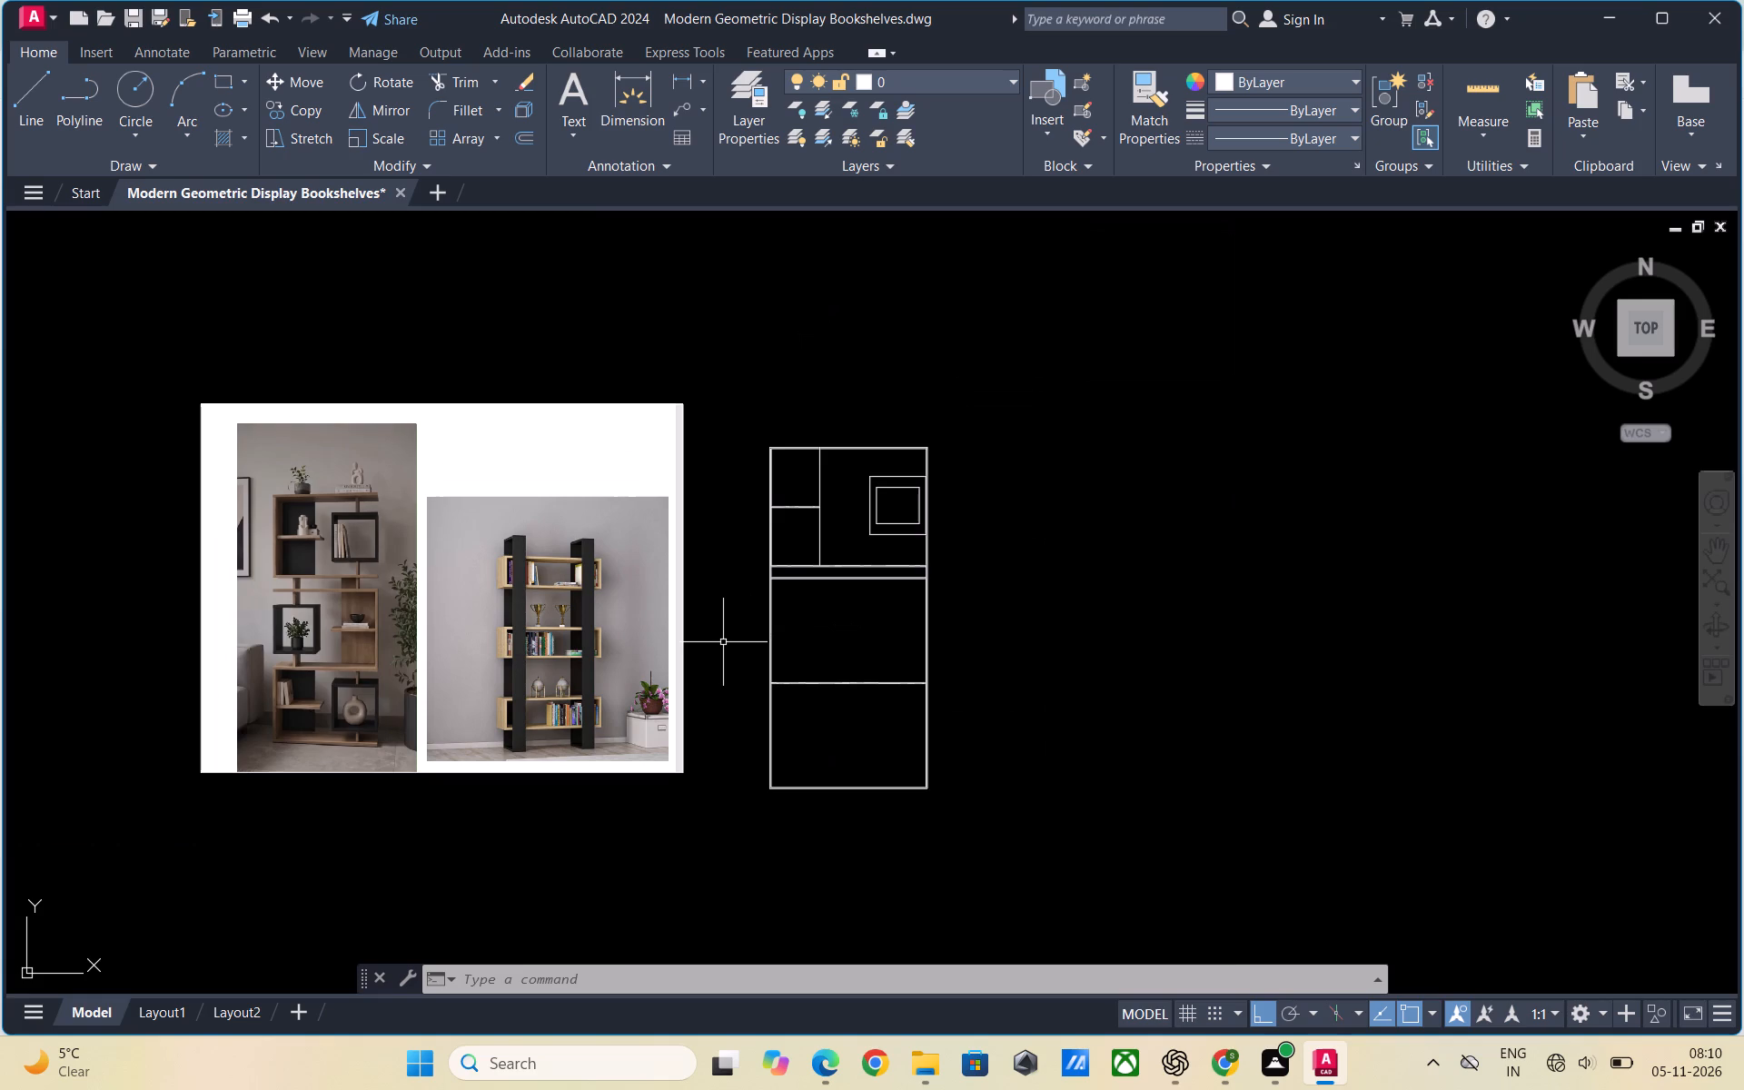
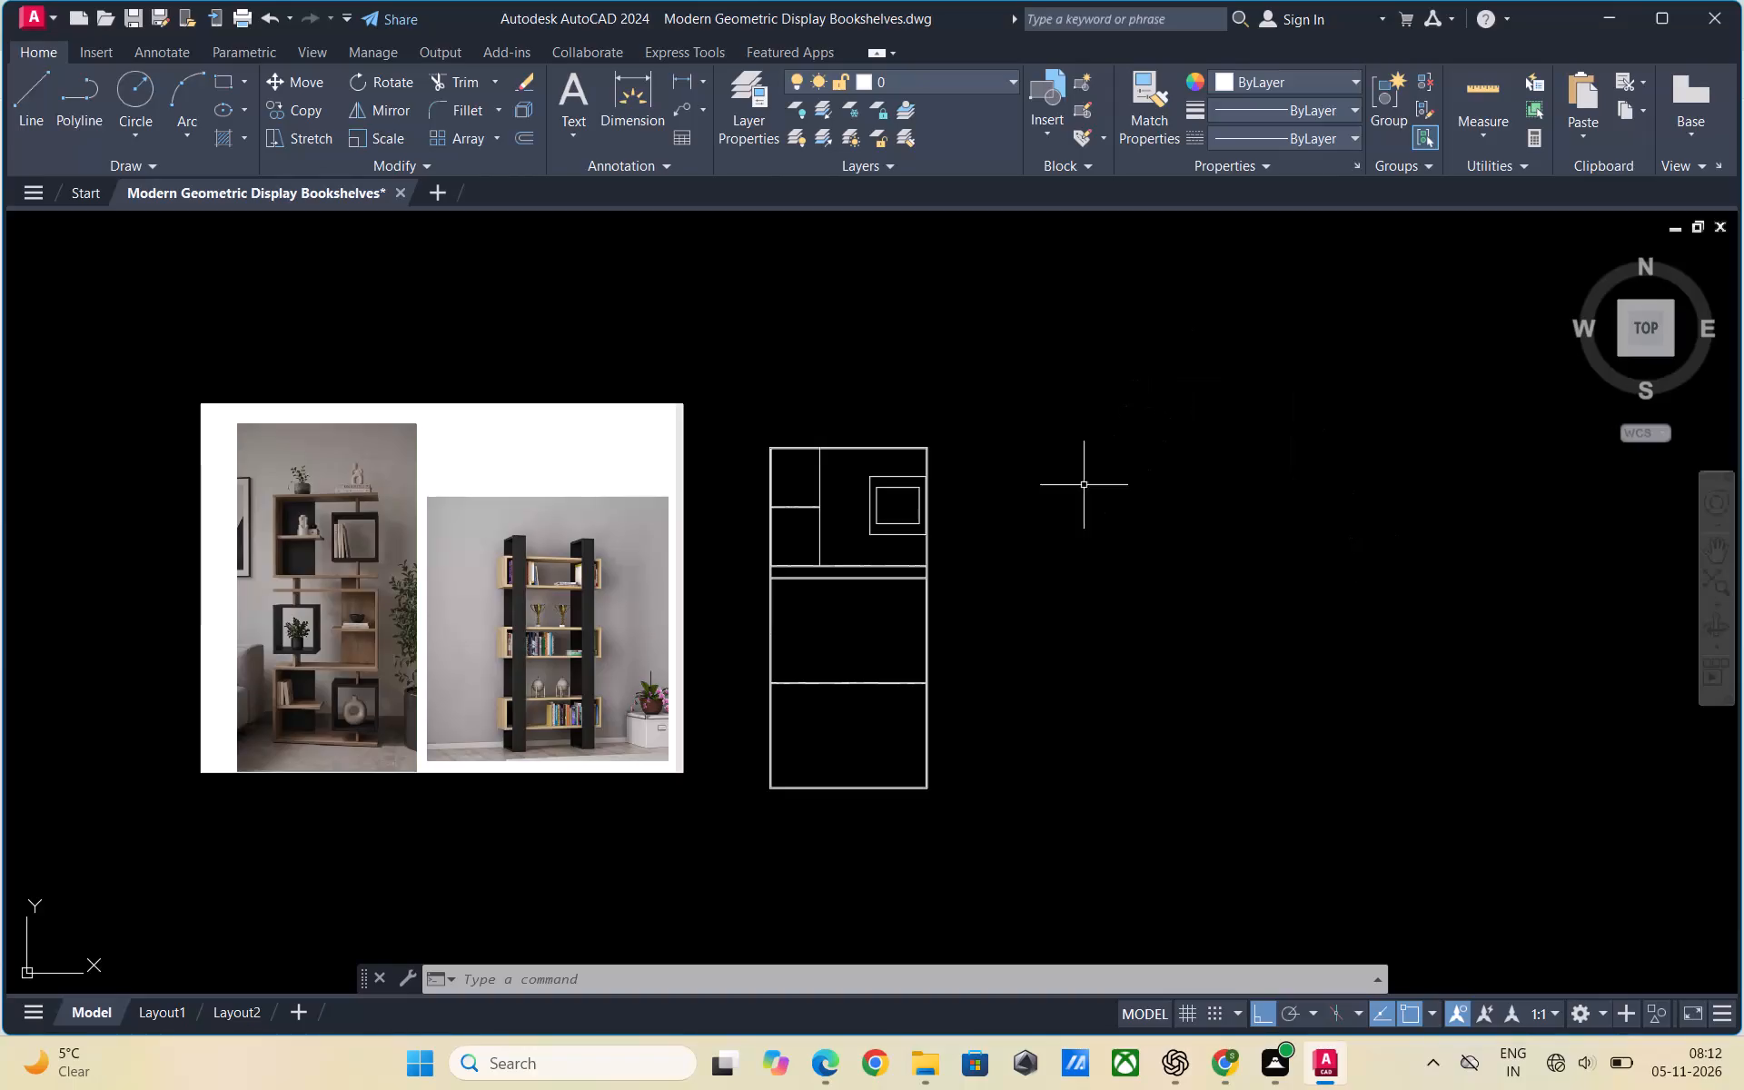
# Save the bookshelf drawing.
pyautogui.scroll(-1, 1026, 510)
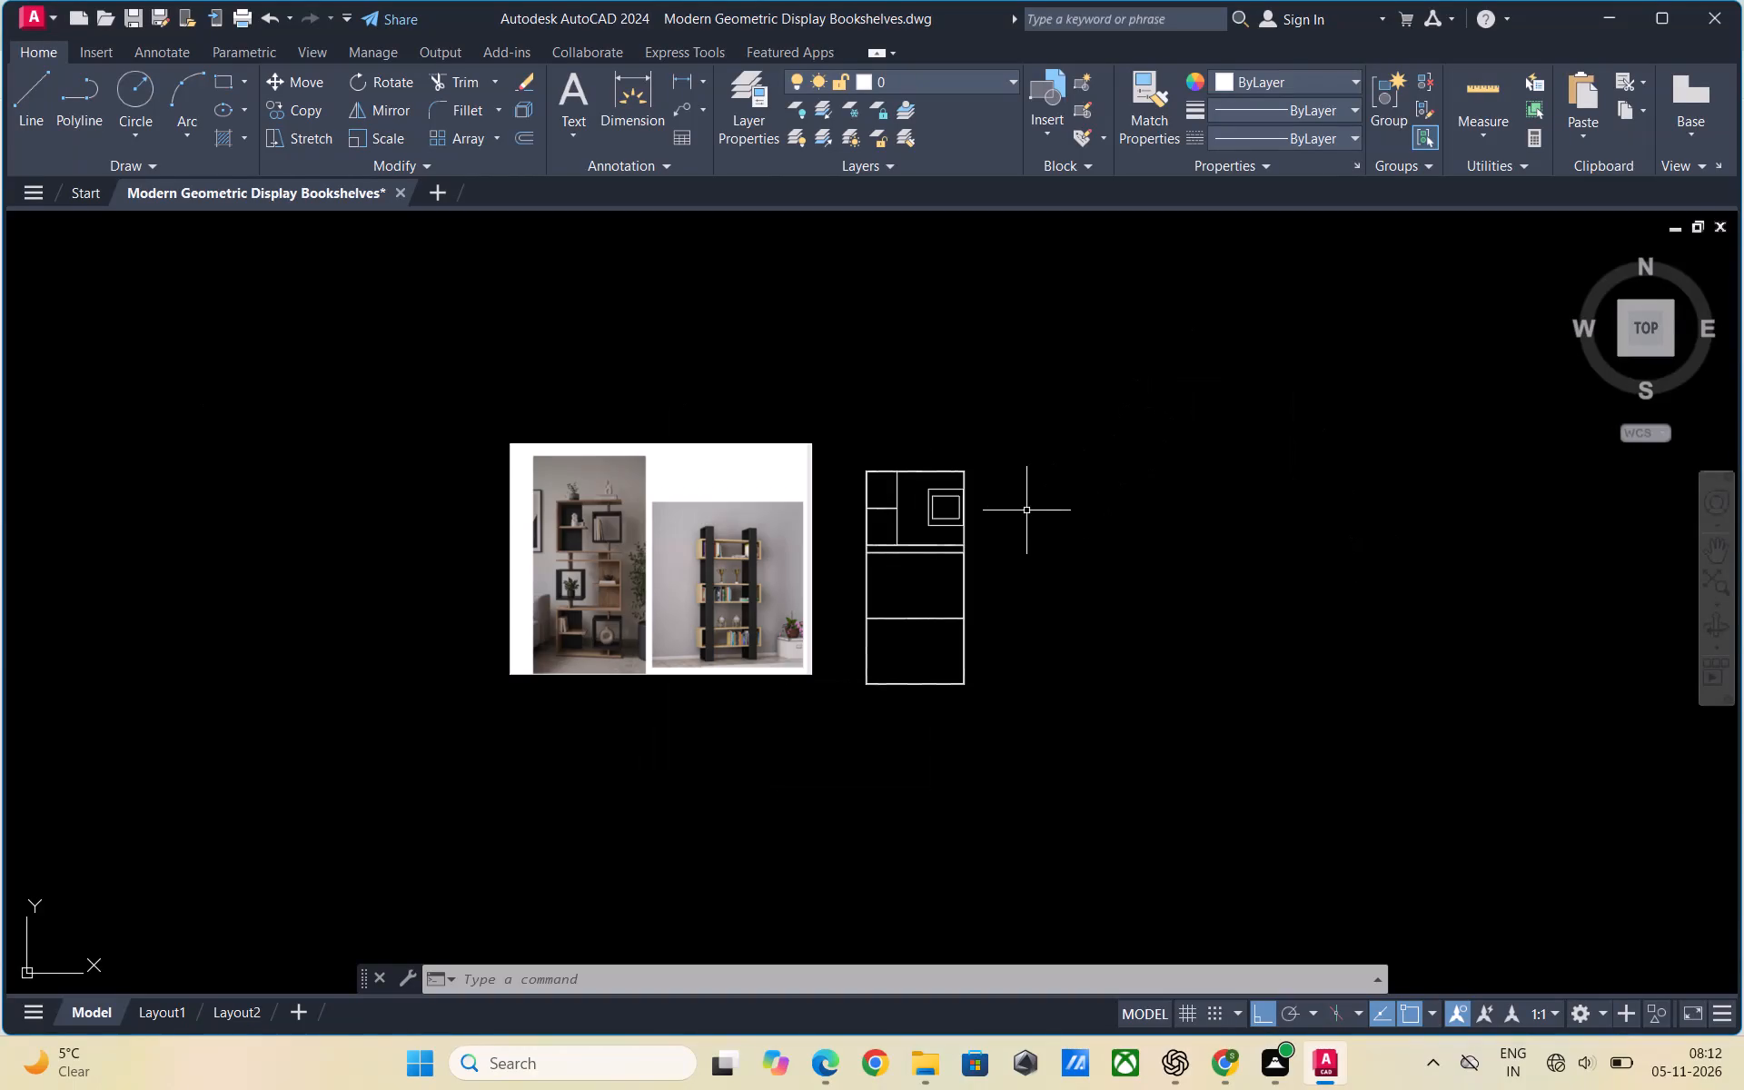
pyautogui.hotkey('ctrl', 's')
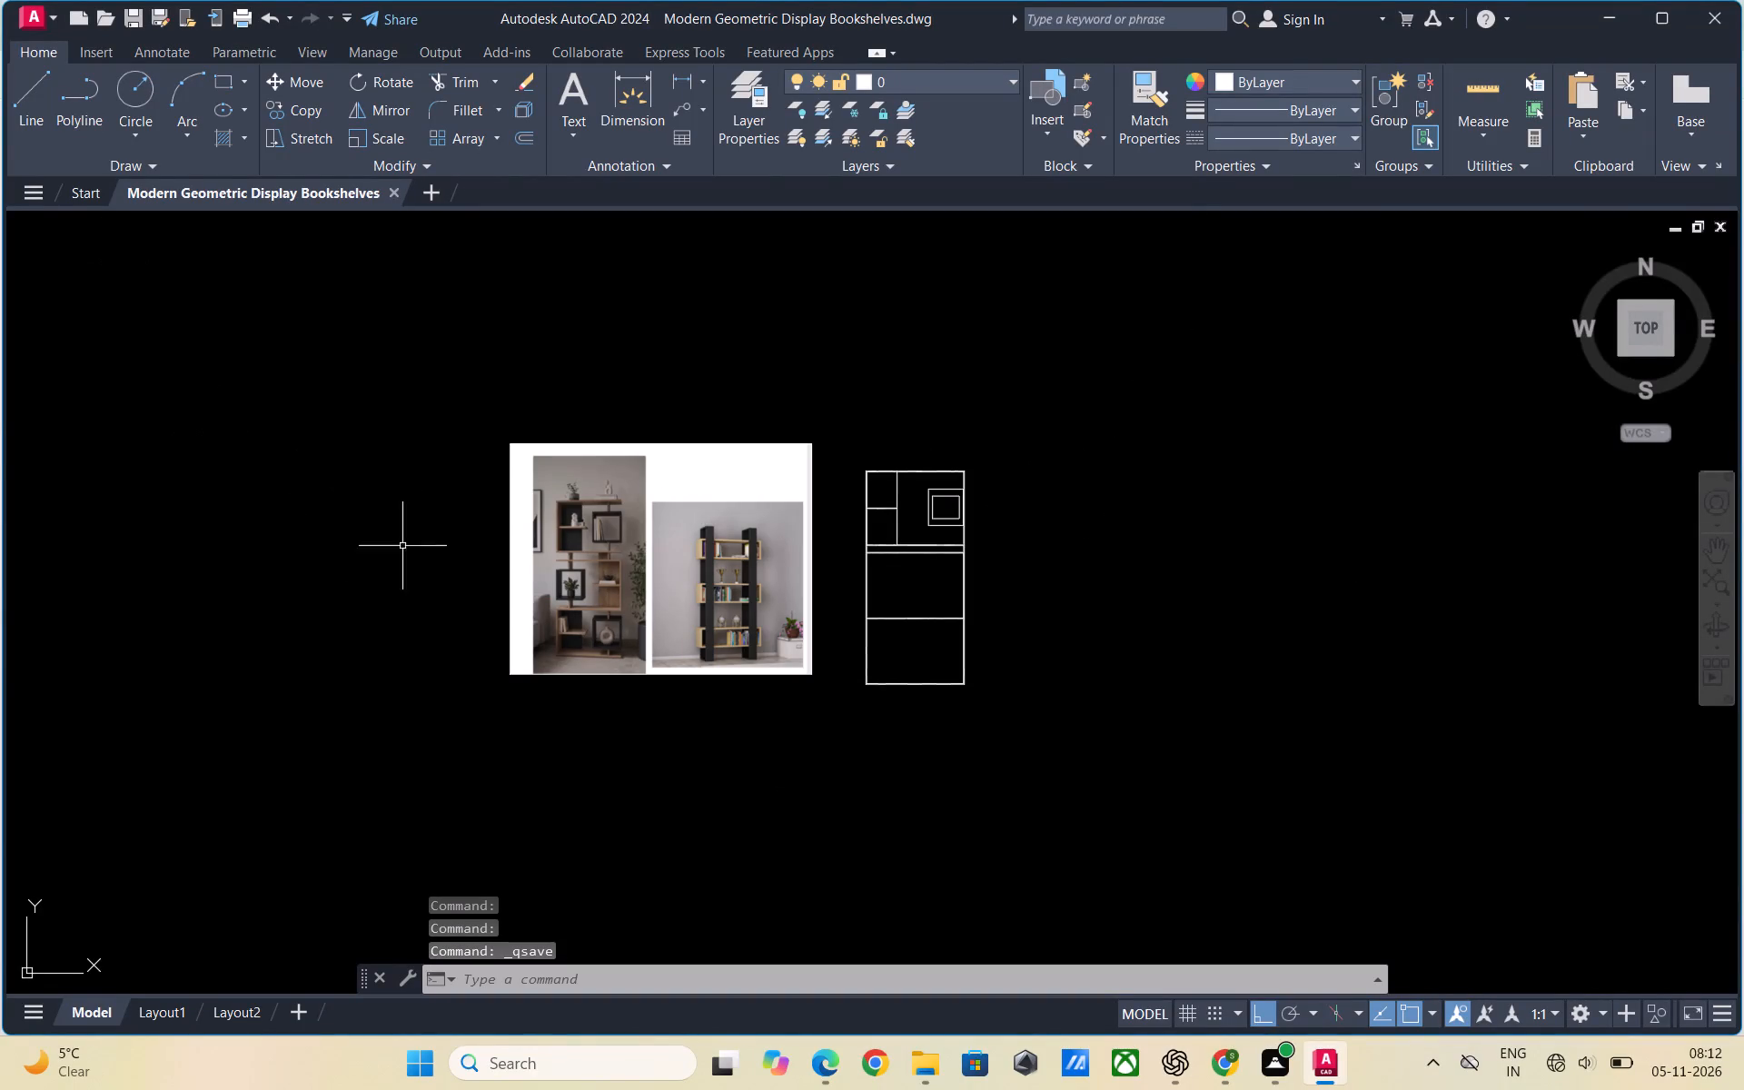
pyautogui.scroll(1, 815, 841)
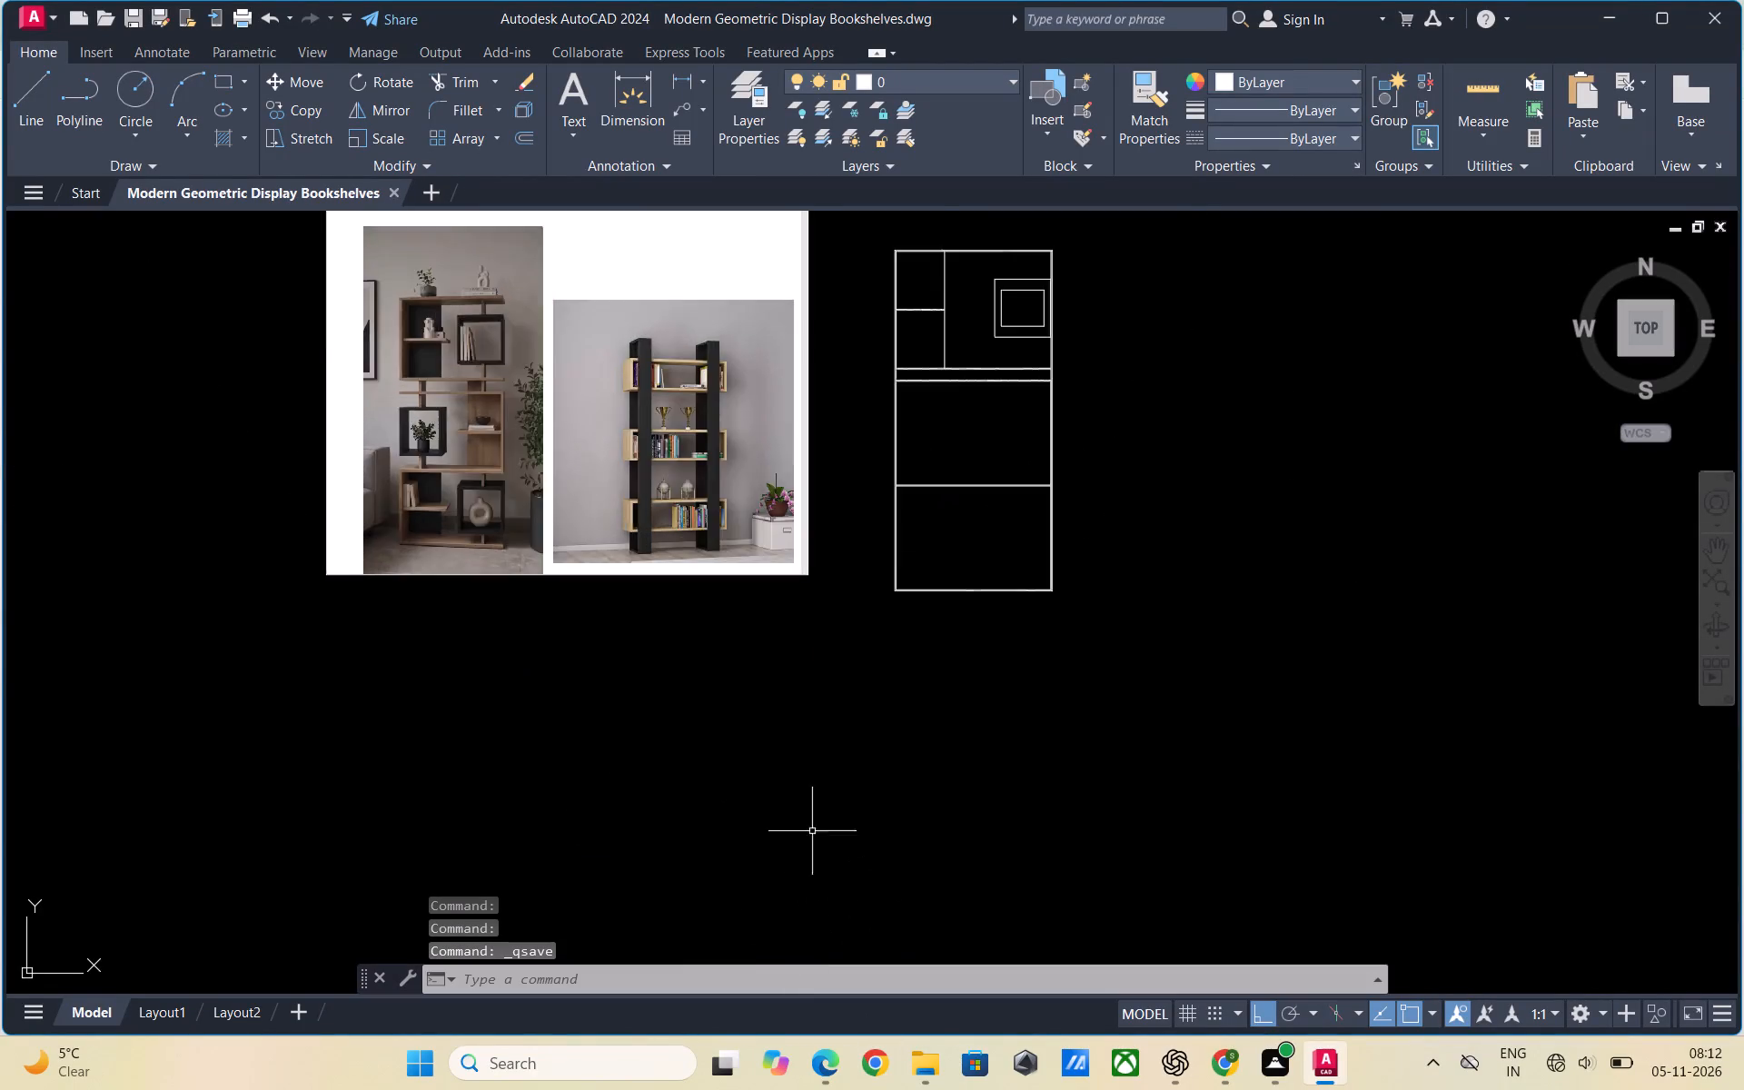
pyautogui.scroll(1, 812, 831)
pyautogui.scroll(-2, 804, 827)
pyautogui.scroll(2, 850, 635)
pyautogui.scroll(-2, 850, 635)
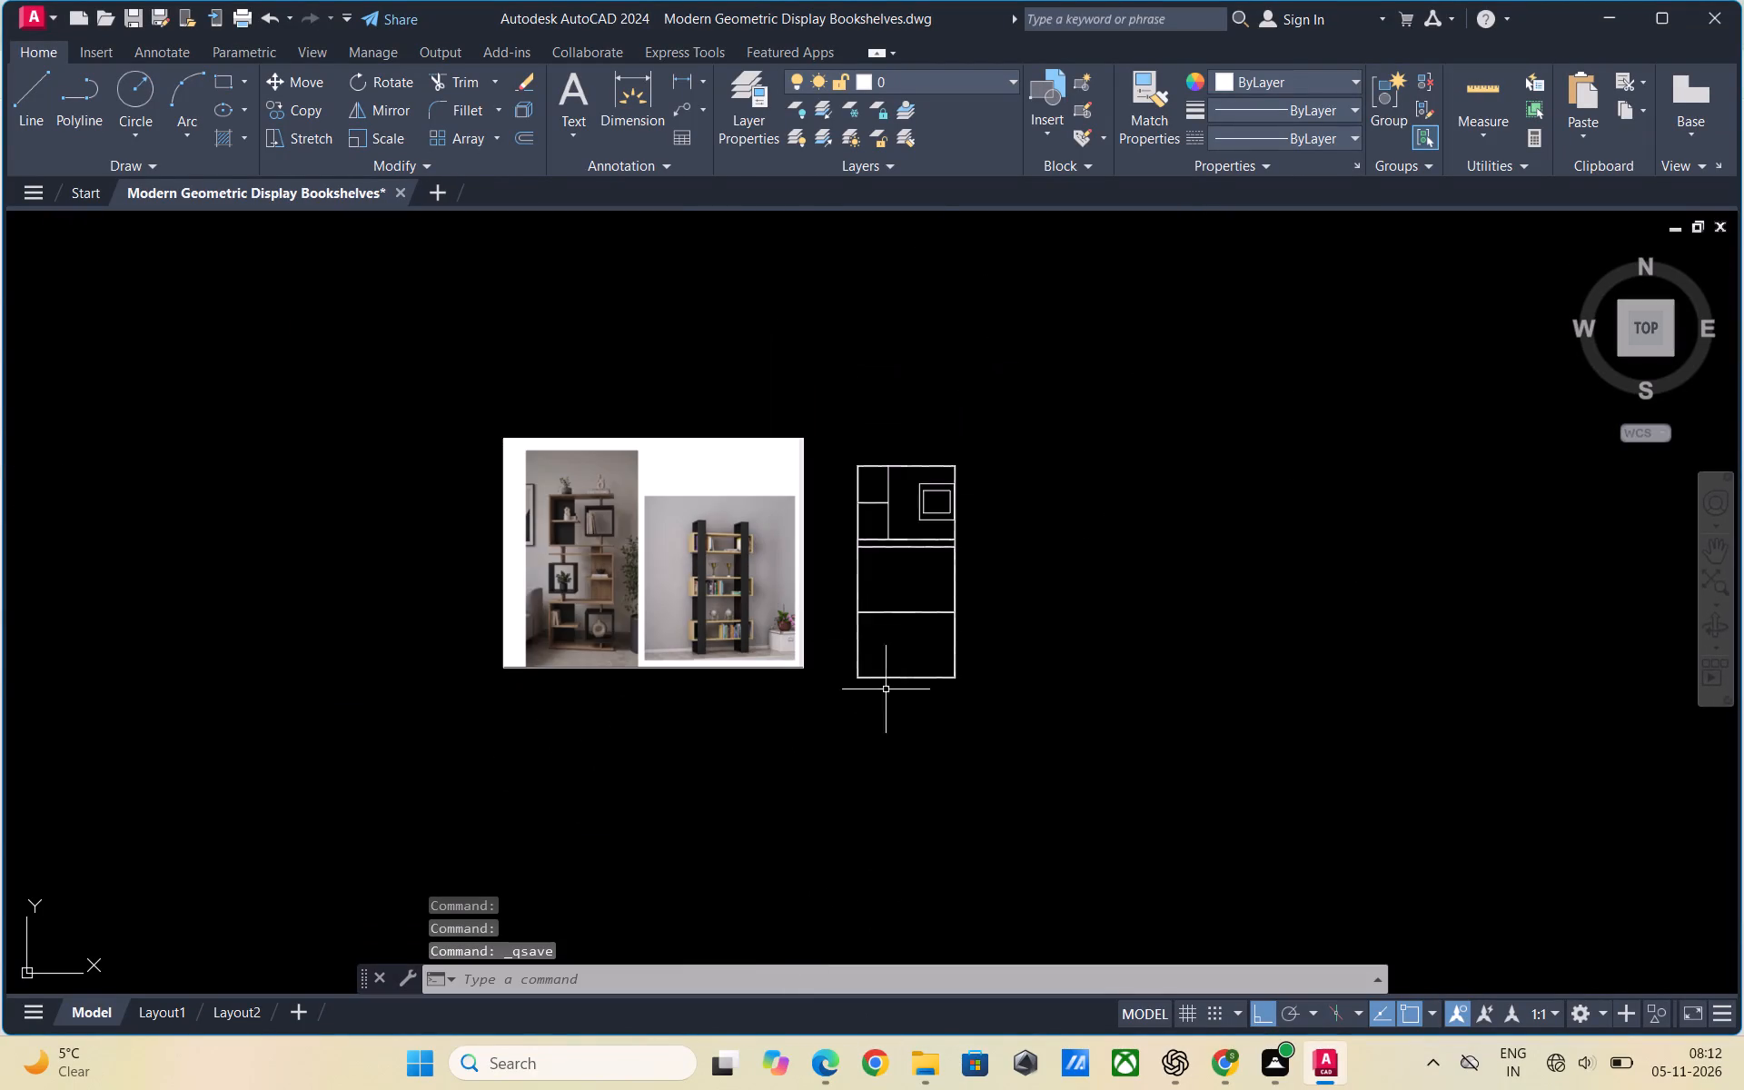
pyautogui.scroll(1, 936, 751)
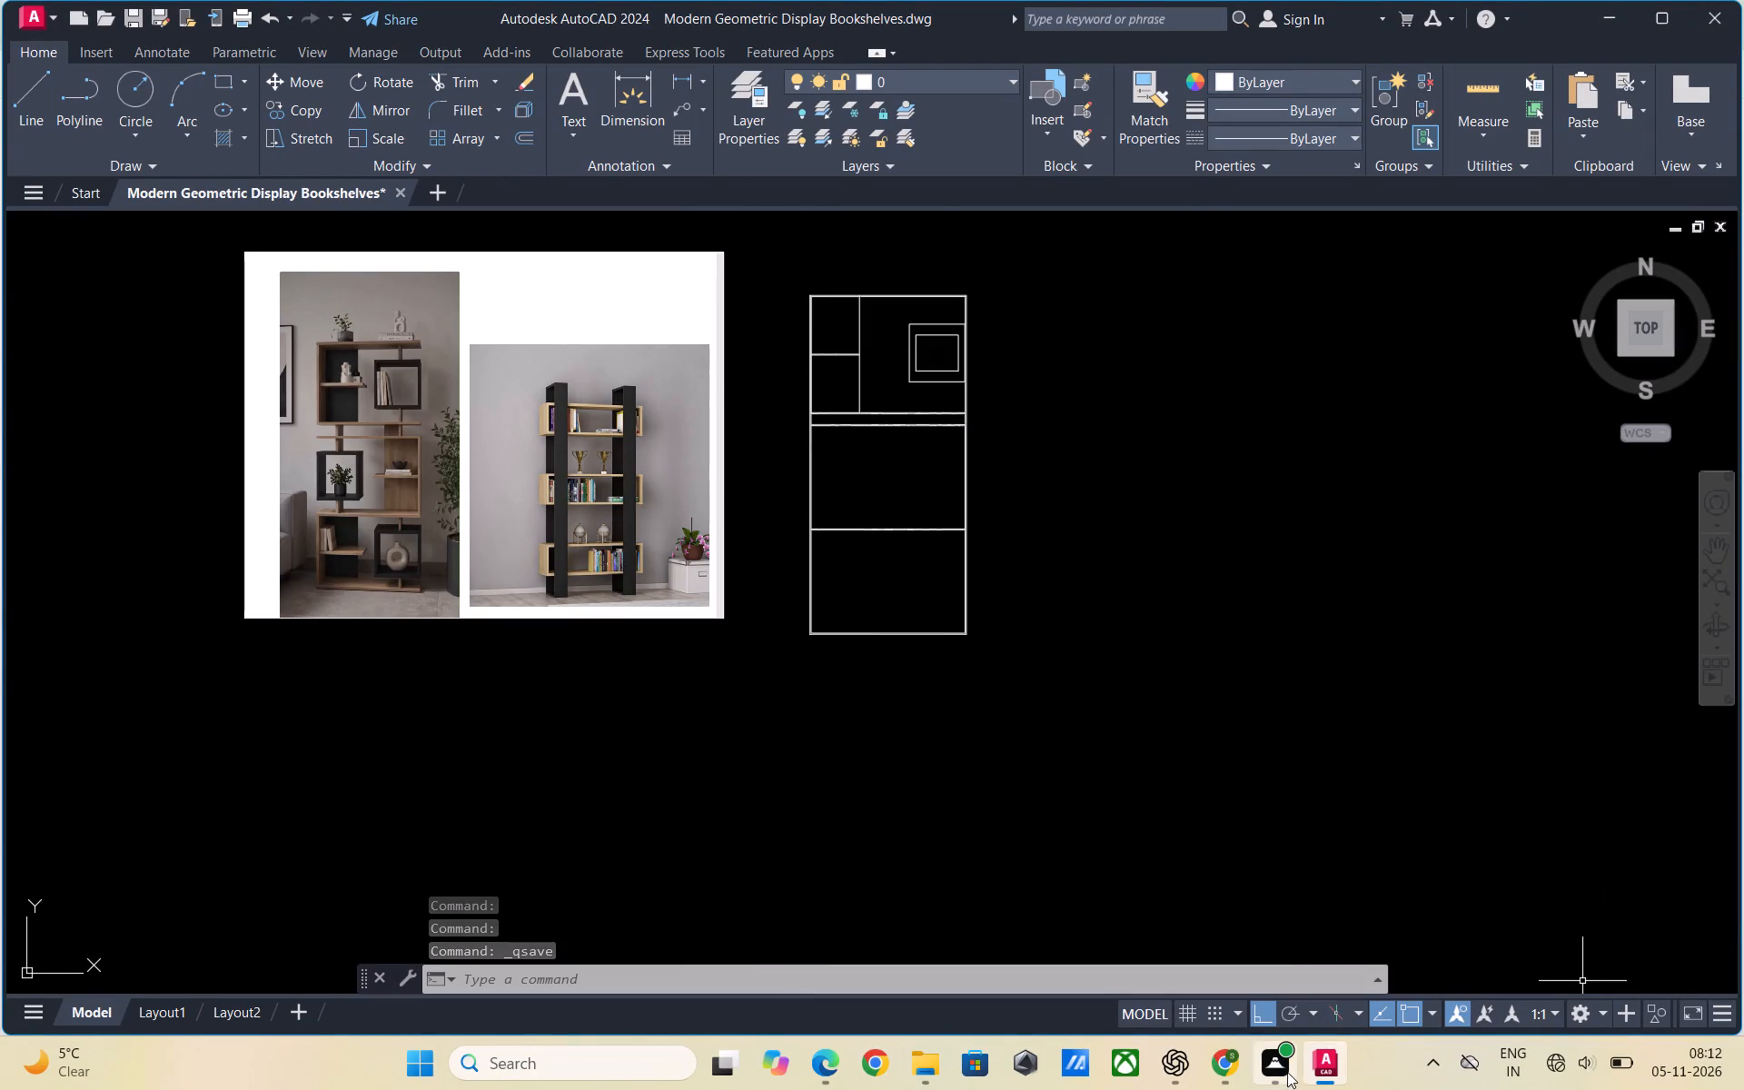
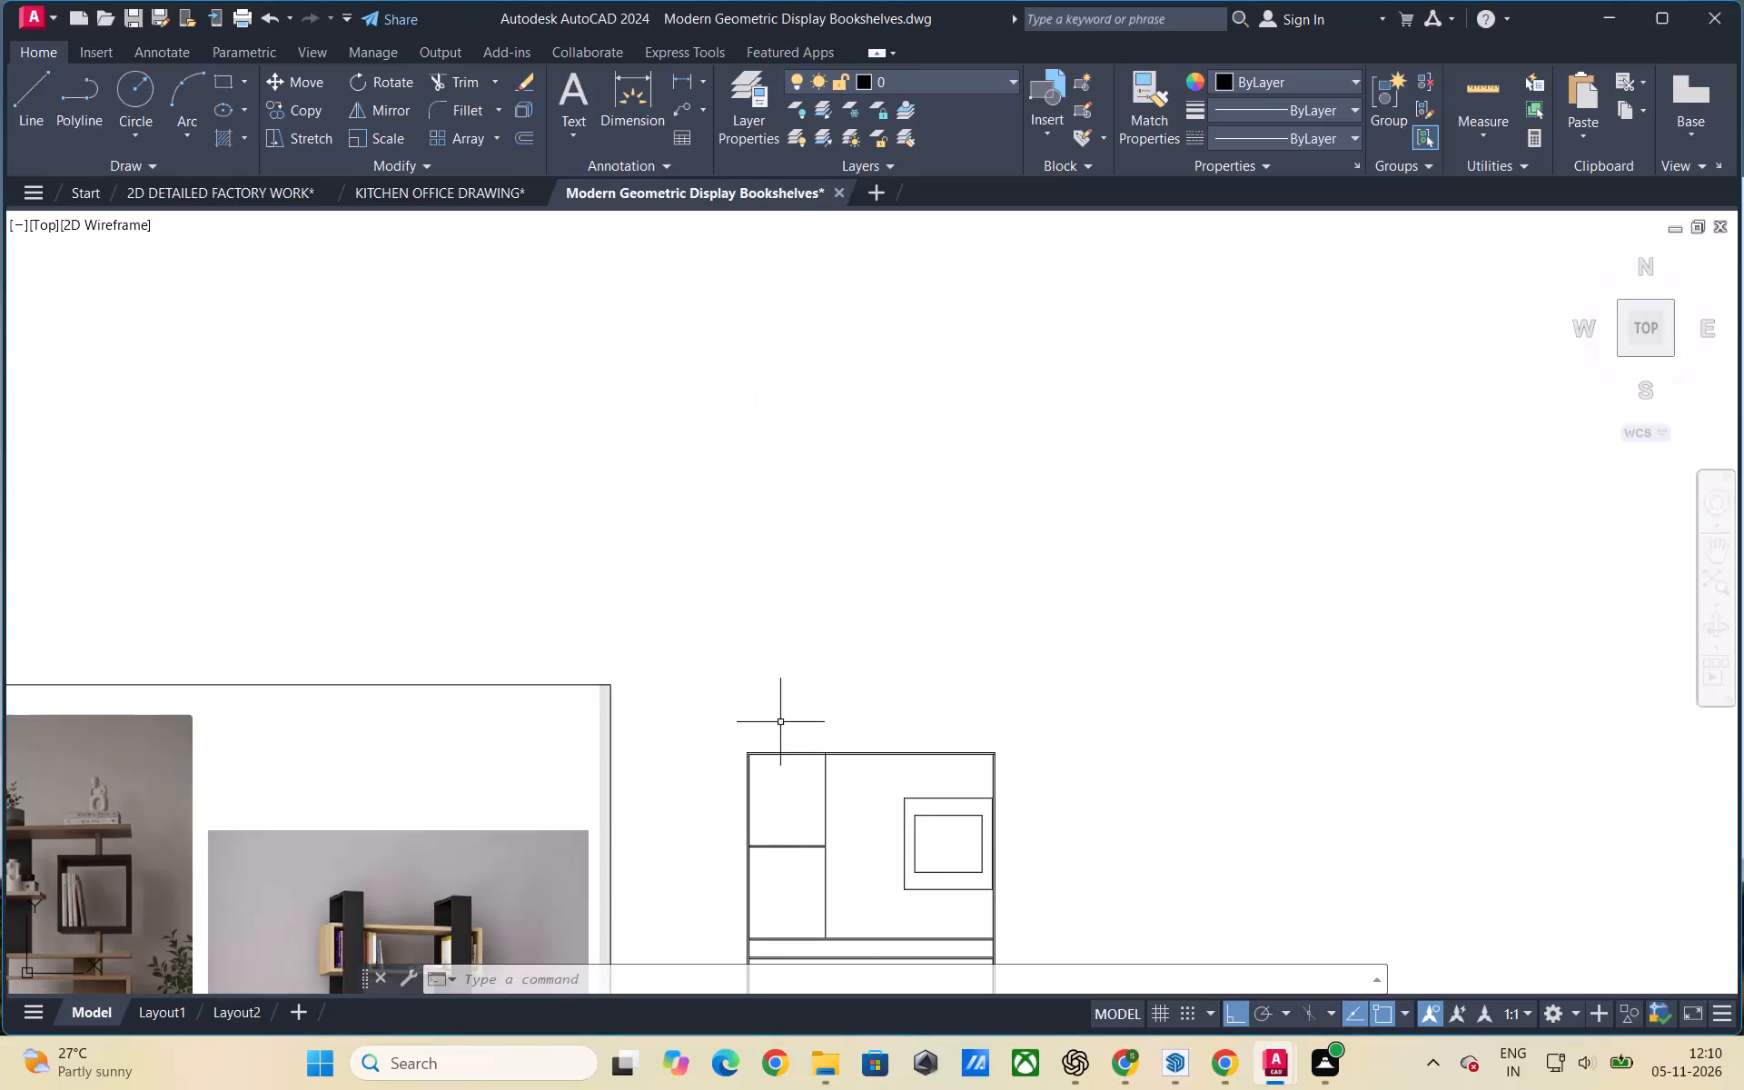
# Set the 2D model space uniform background colour to Black in the drawing window display options.
pyautogui.scroll(-3, 655, 461)
pyautogui.scroll(3, 648, 667)
pyautogui.scroll(-2, 813, 675)
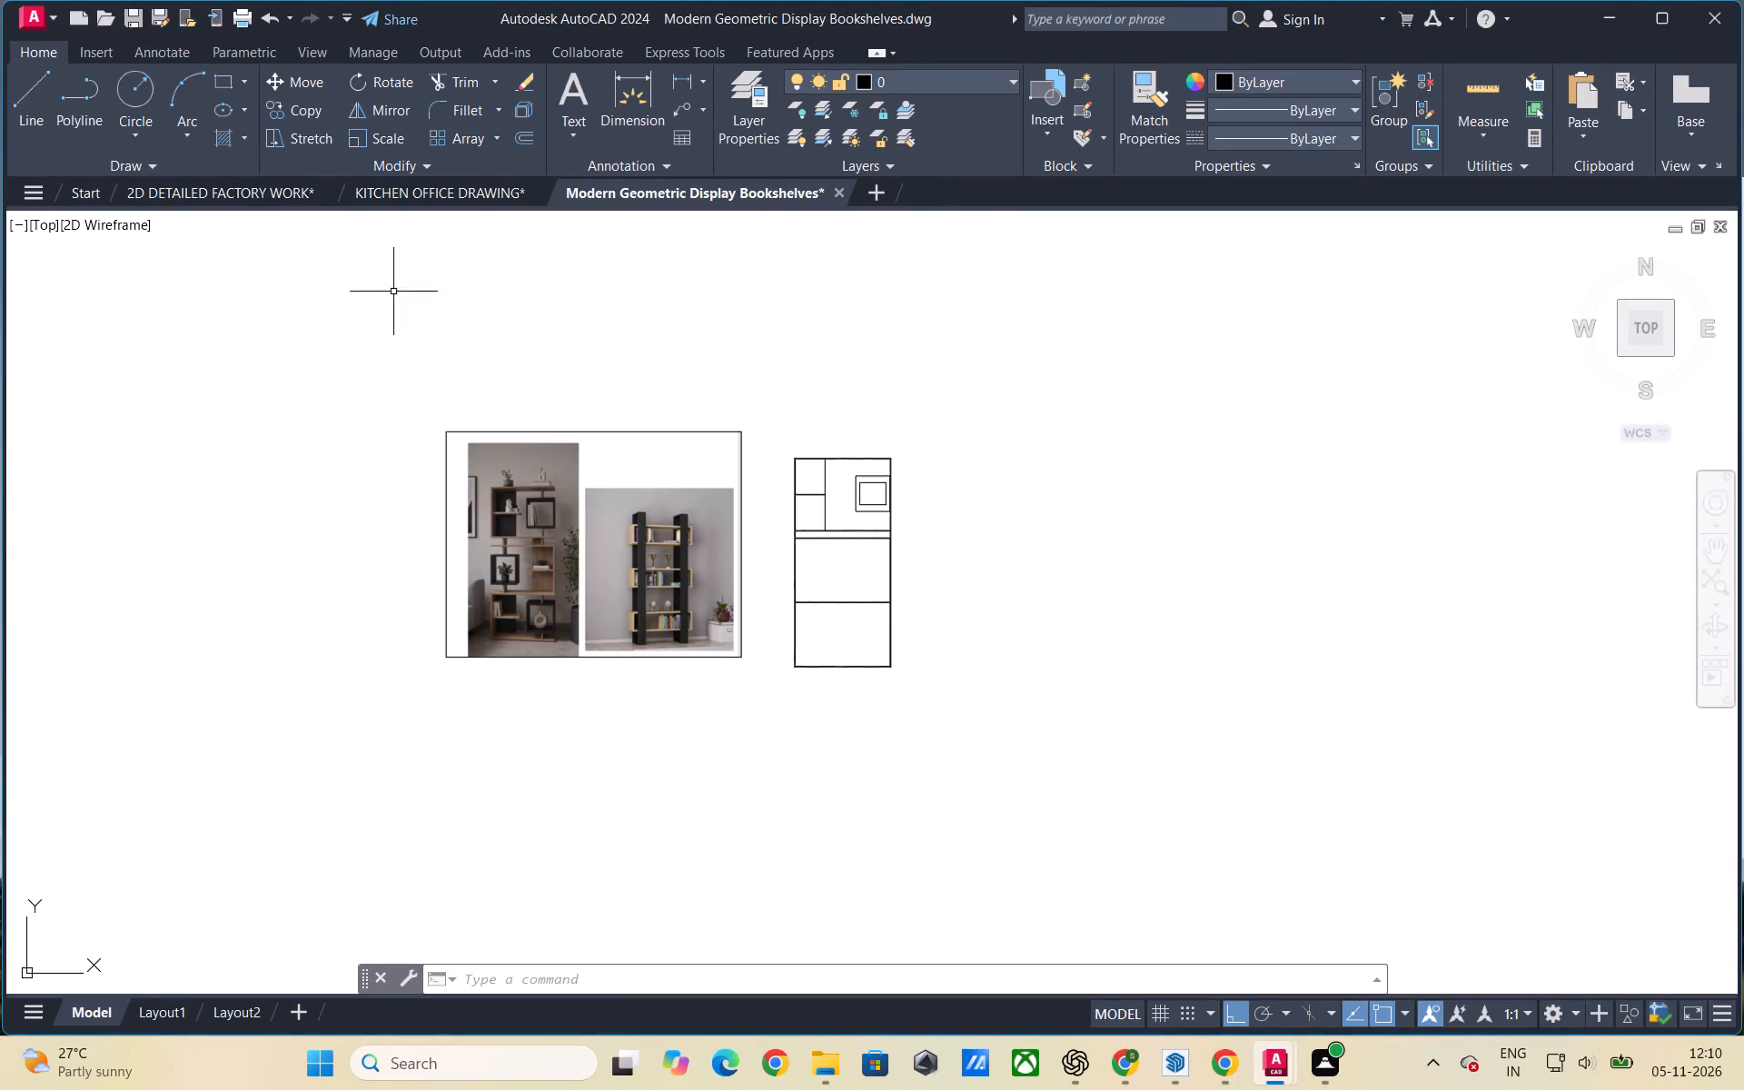
pyautogui.click(32, 19)
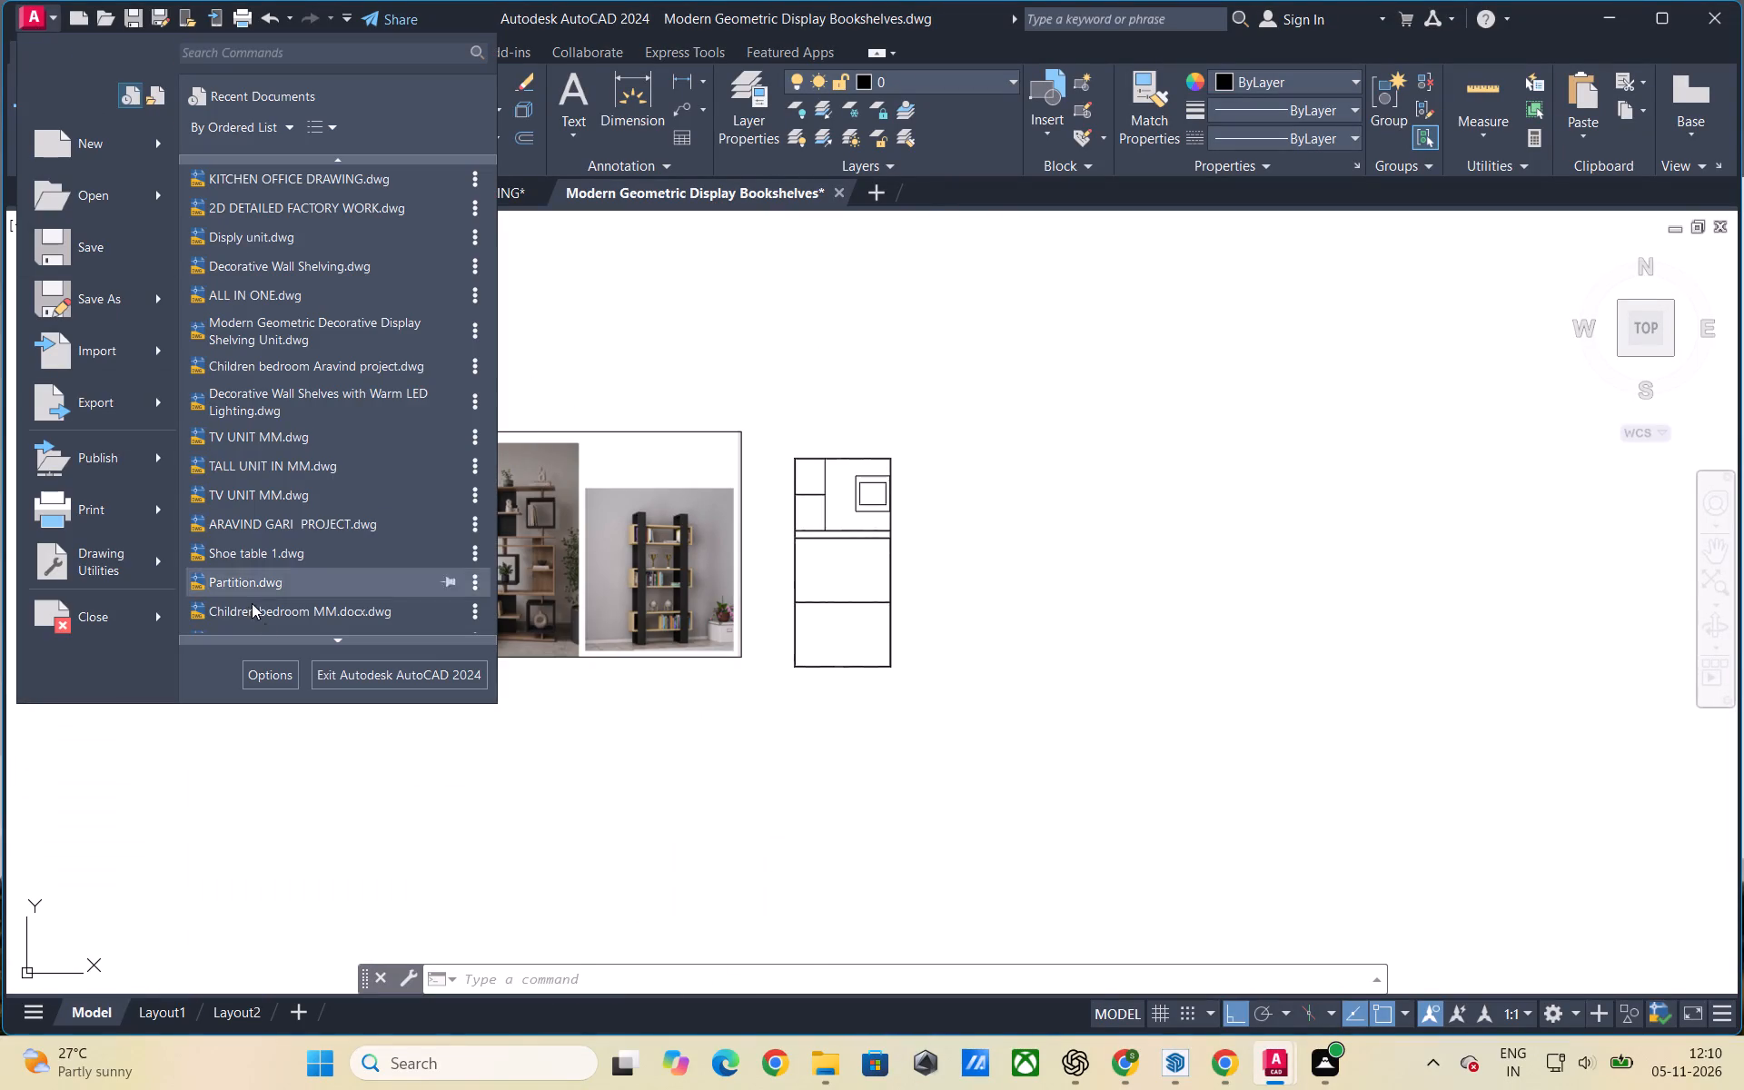
pyautogui.click(271, 678)
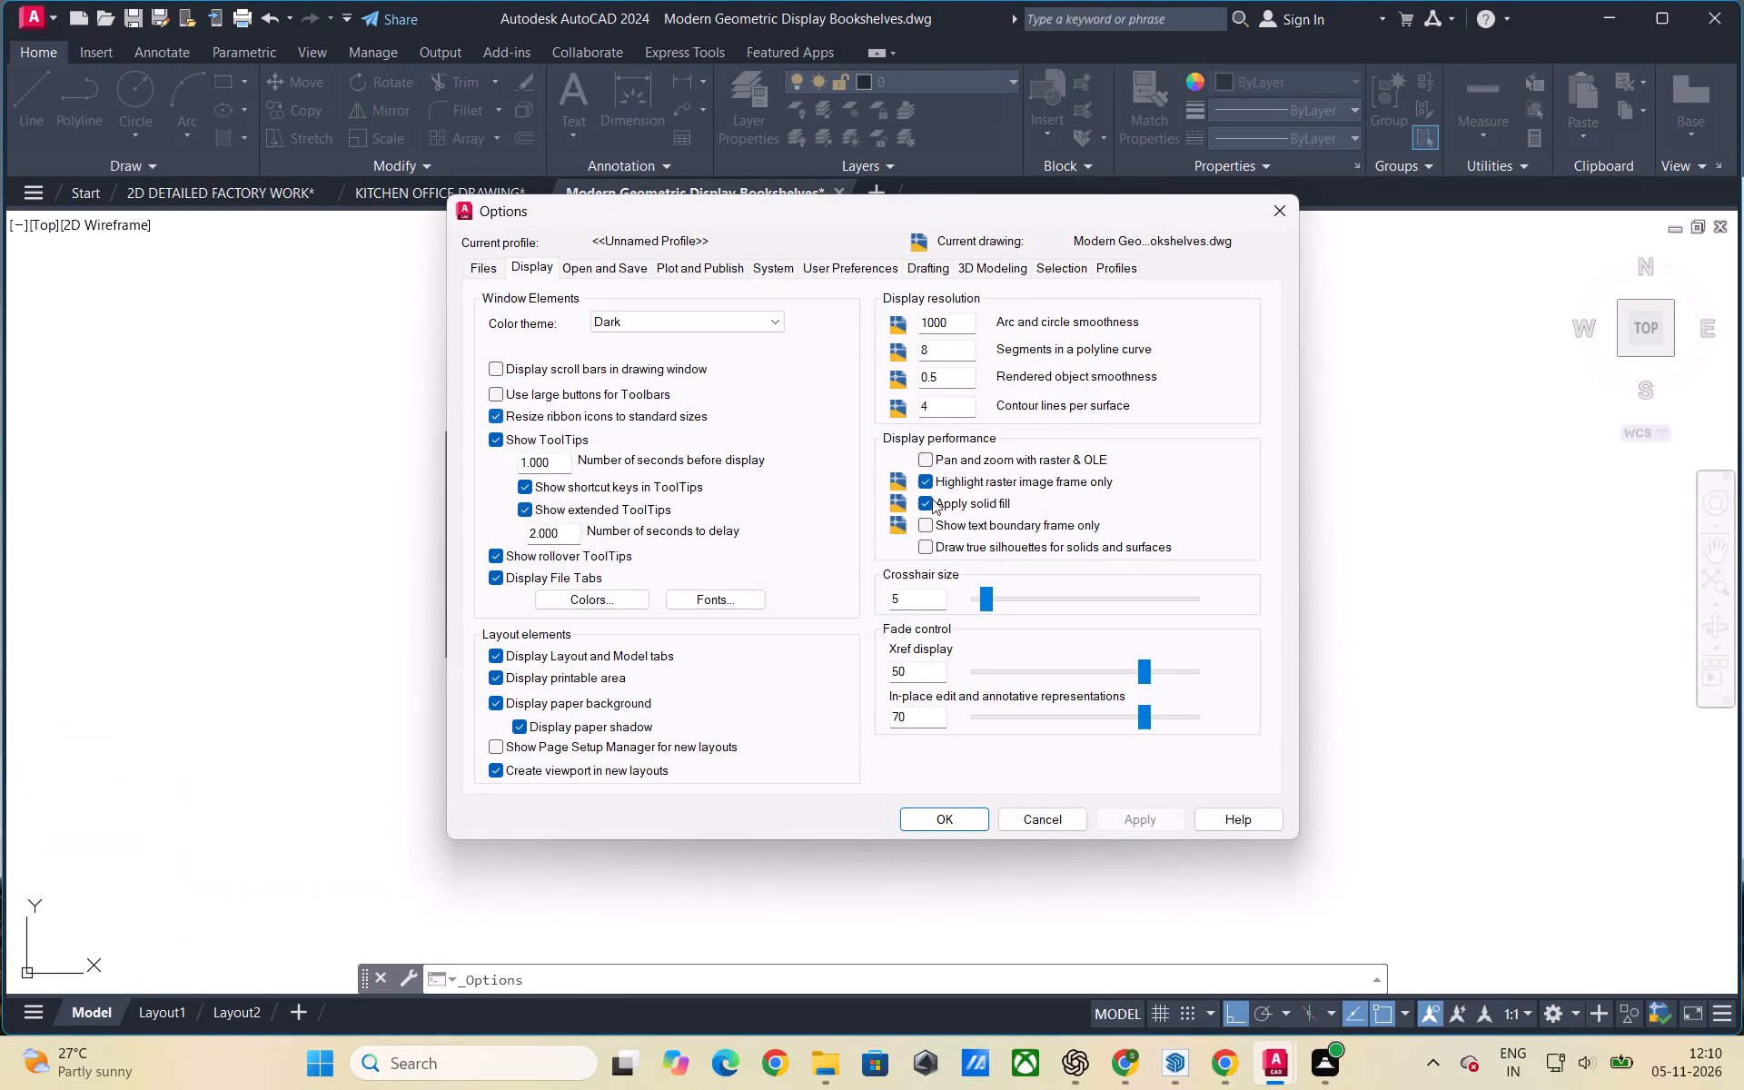
pyautogui.click(617, 592)
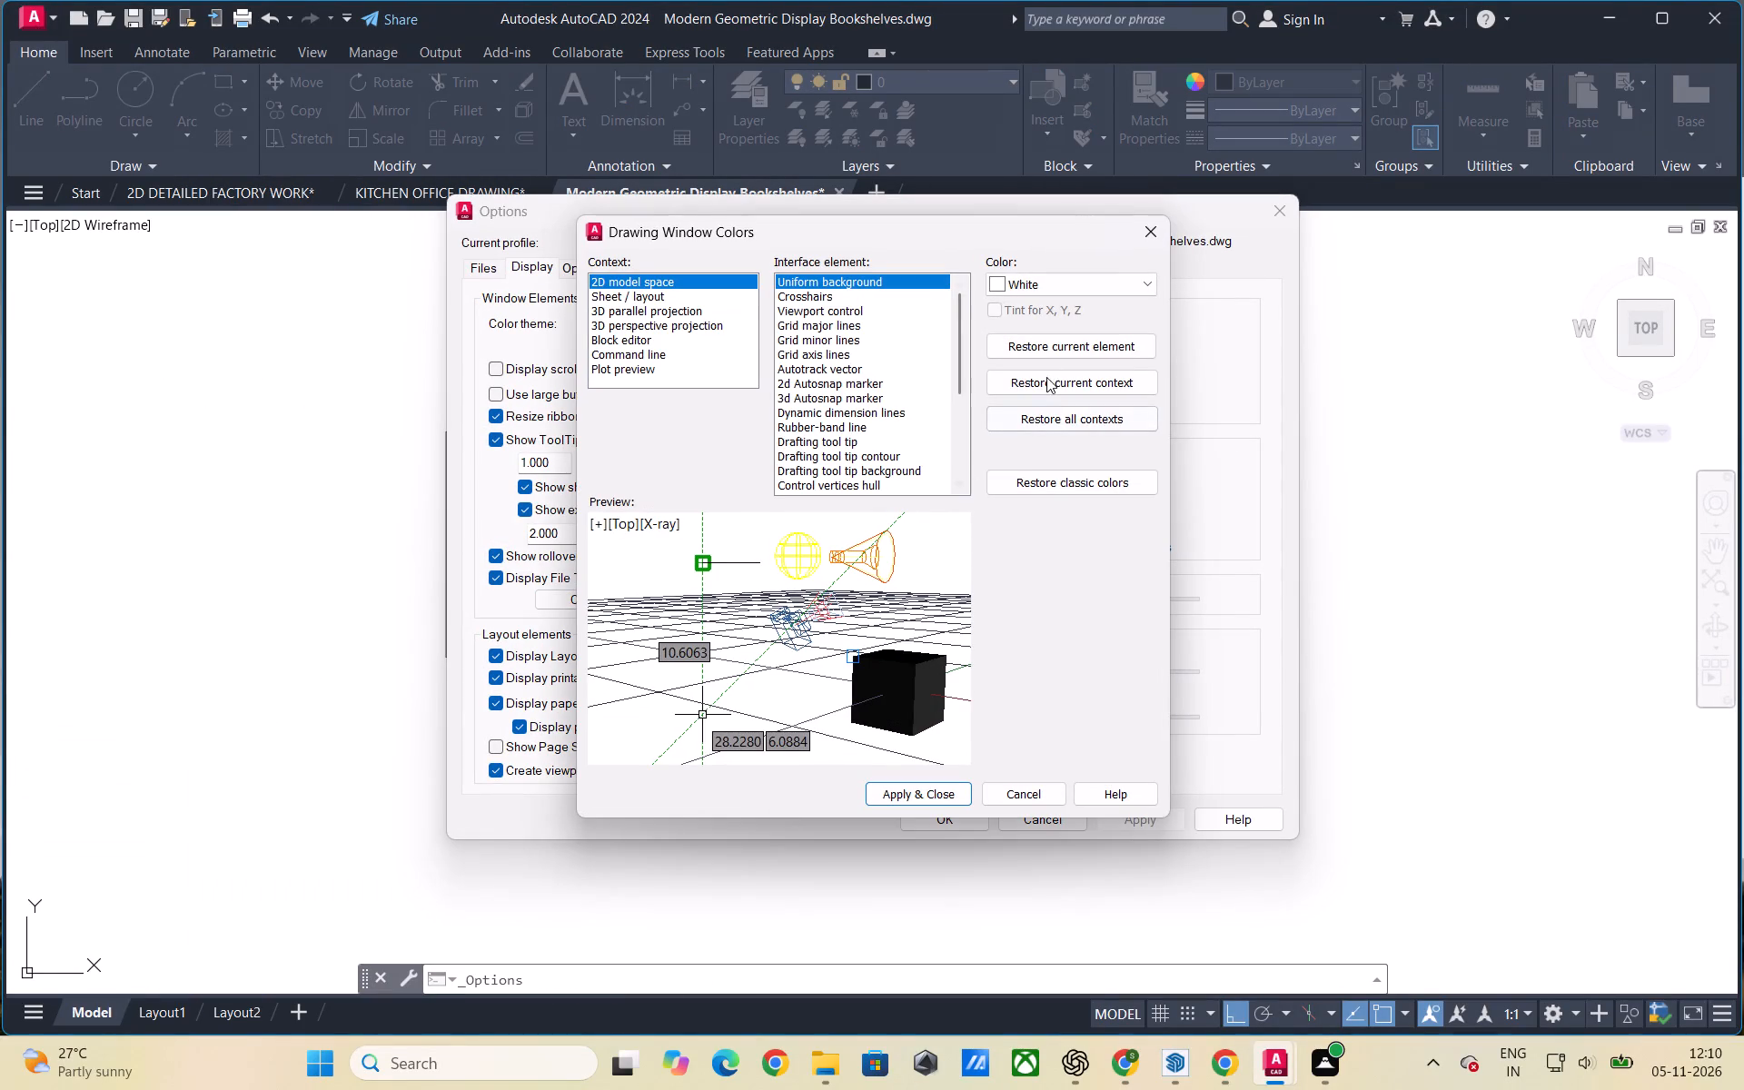
pyautogui.click(1031, 279)
pyautogui.click(1037, 436)
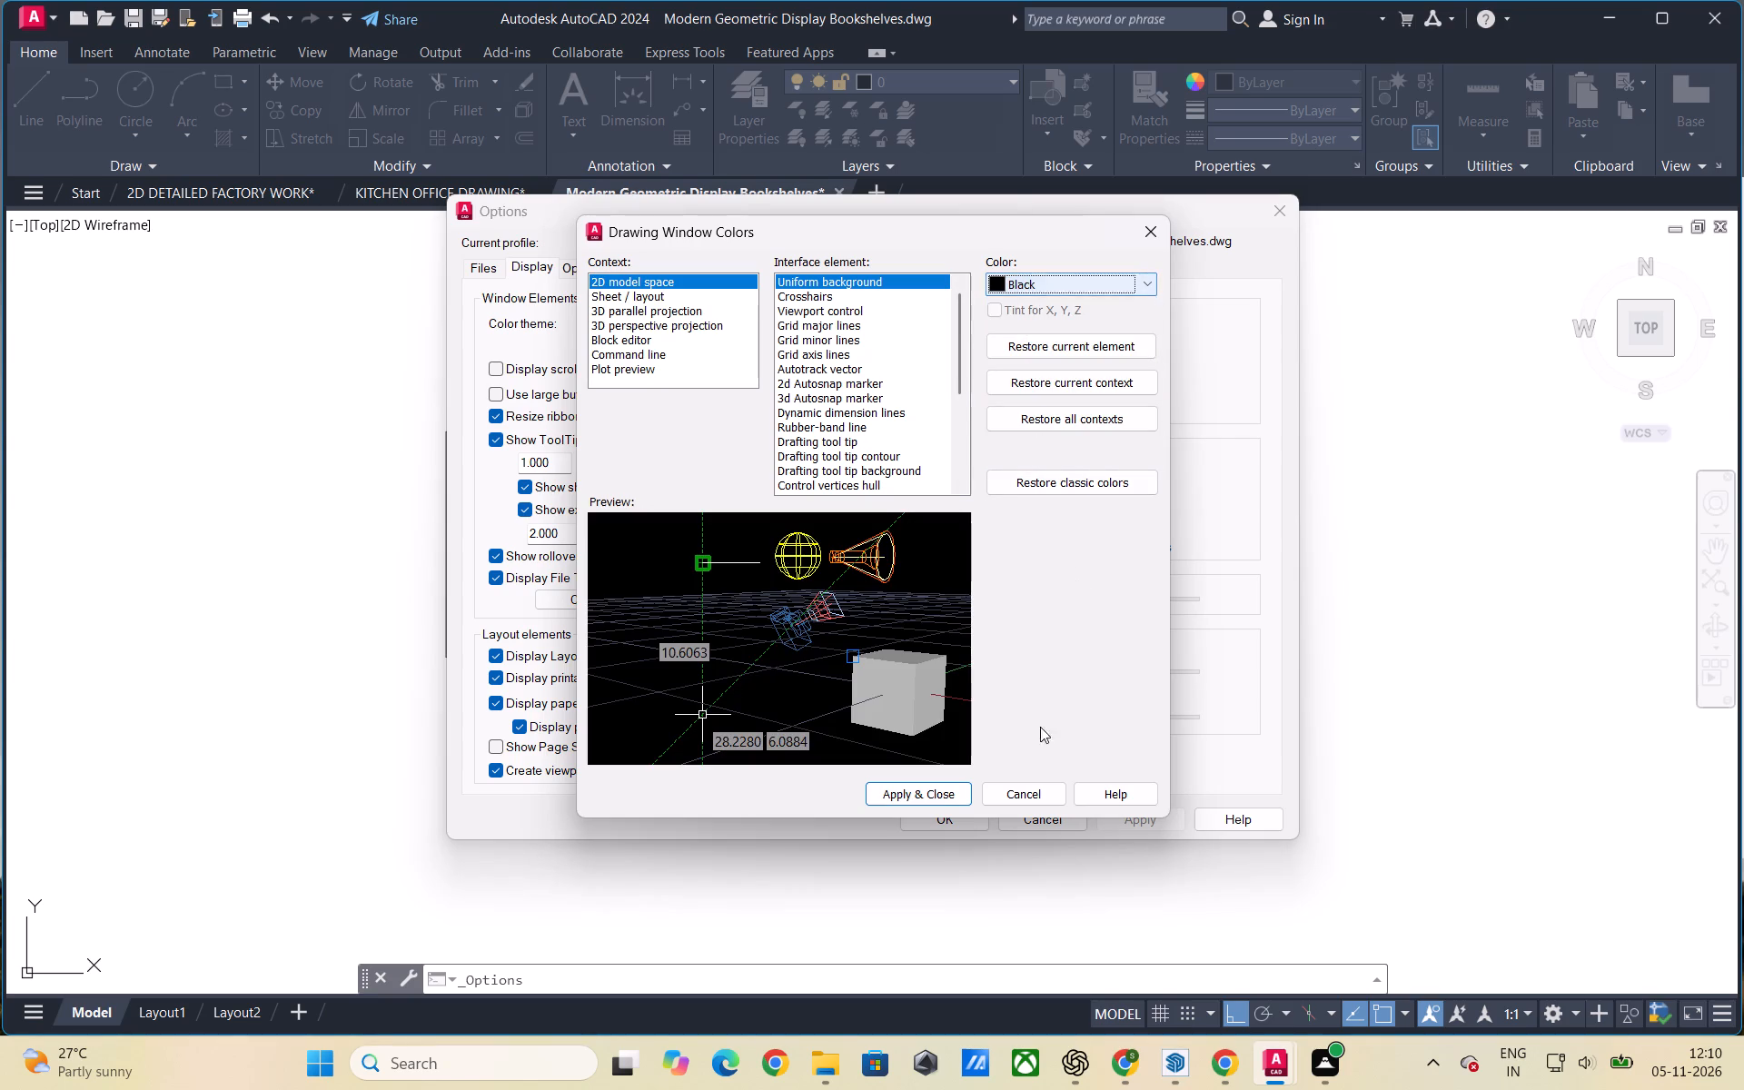
pyautogui.click(927, 793)
pyautogui.click(1139, 824)
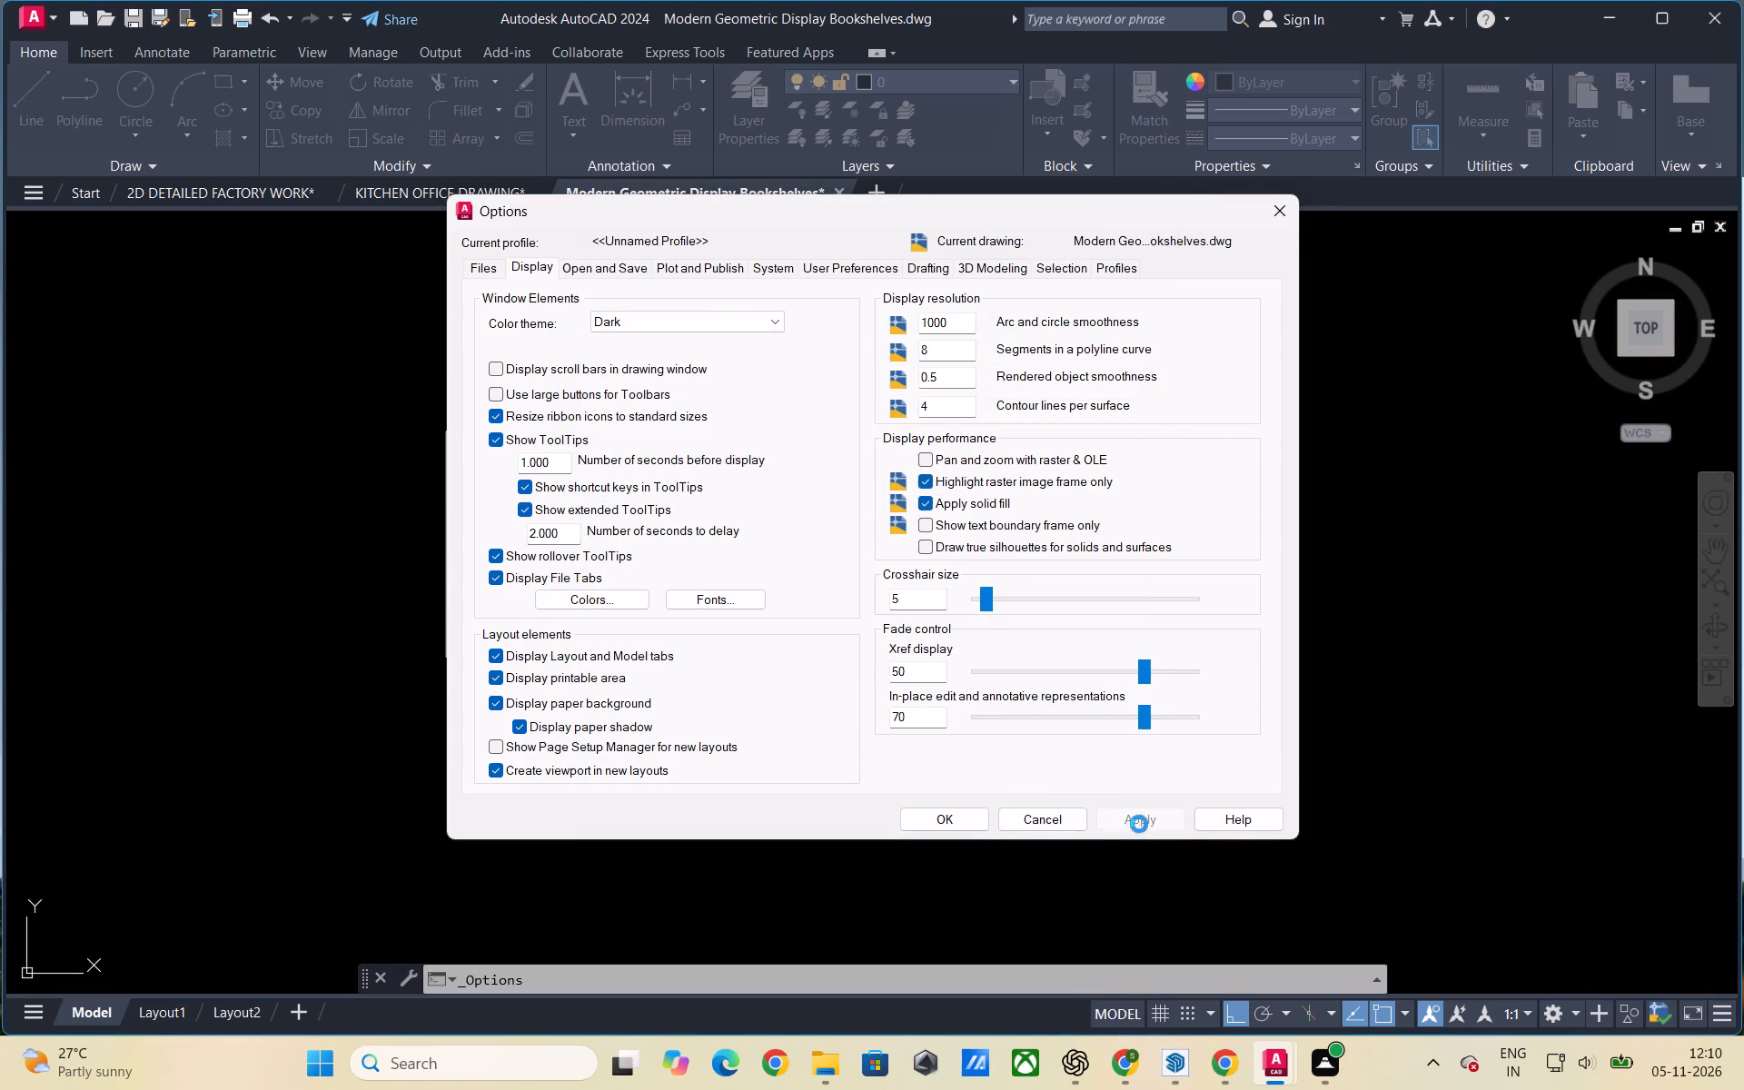
pyautogui.click(955, 822)
# Review the whole bookshelf elevation beside the two reference photos against the black background.
pyautogui.scroll(-2, 826, 718)
pyautogui.scroll(3, 823, 679)
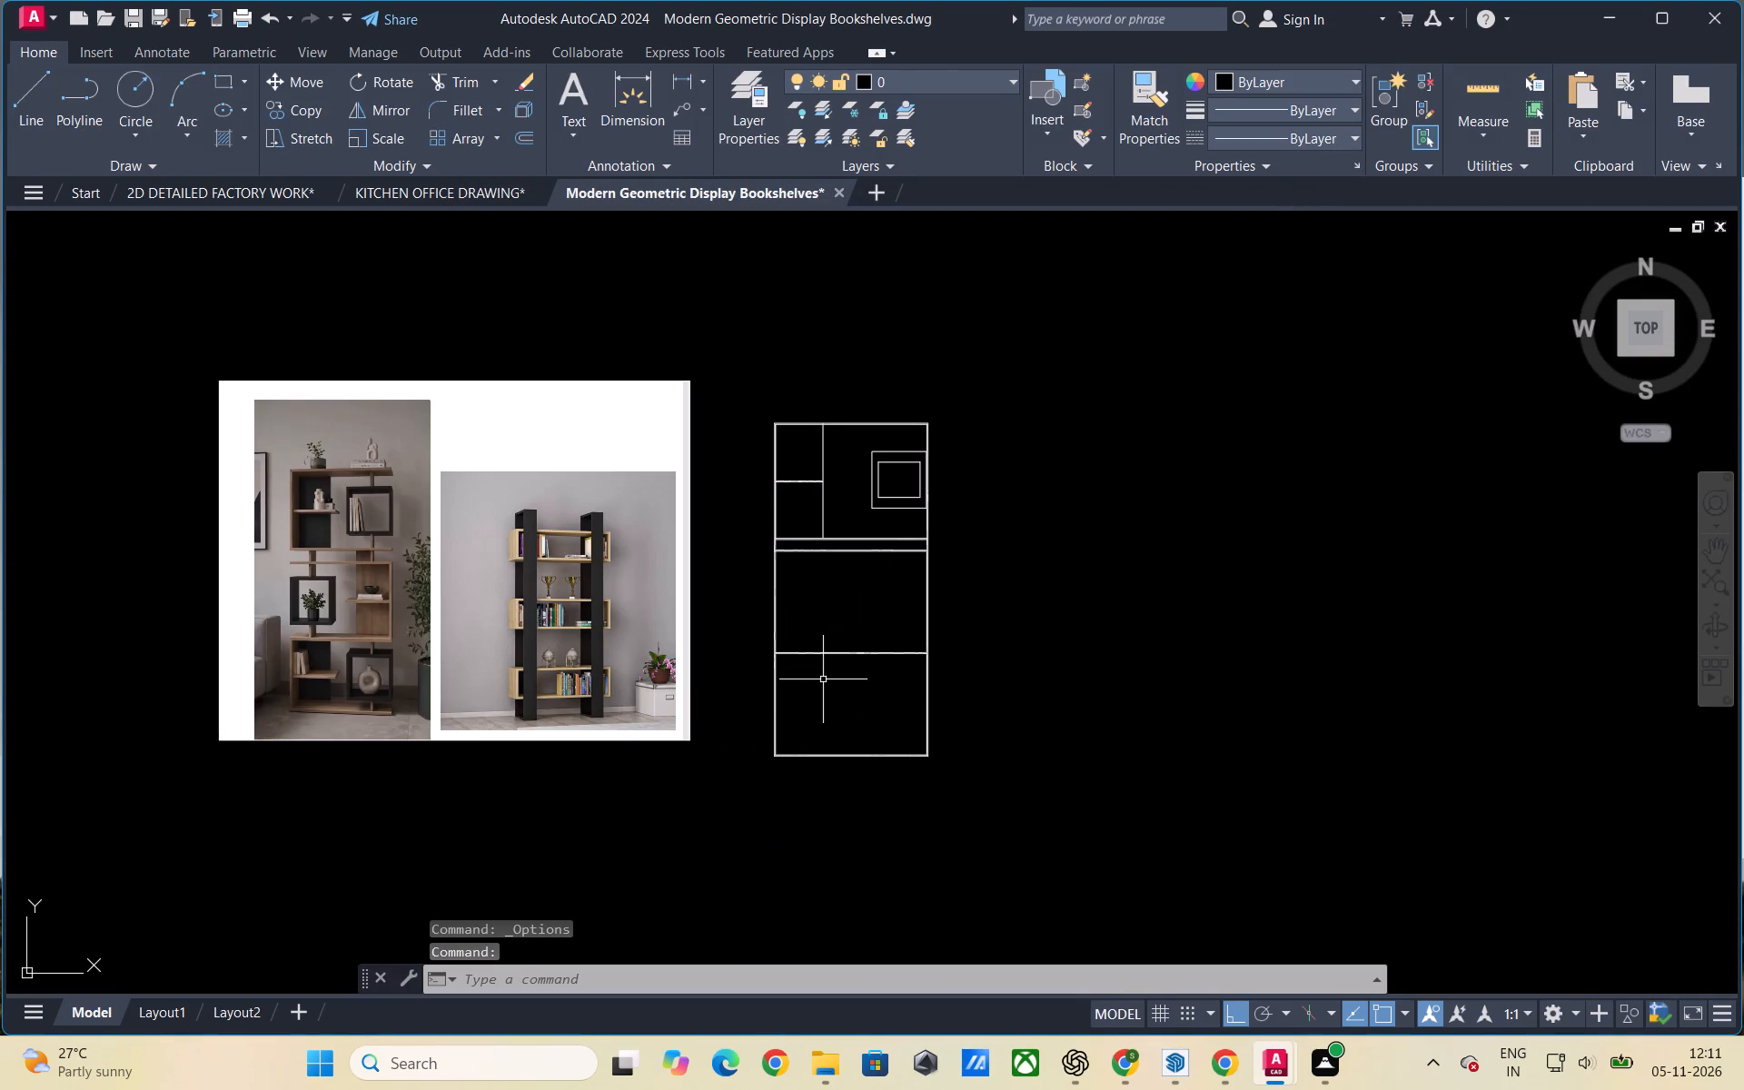
pyautogui.scroll(-3, 801, 664)
pyautogui.scroll(2, 945, 832)
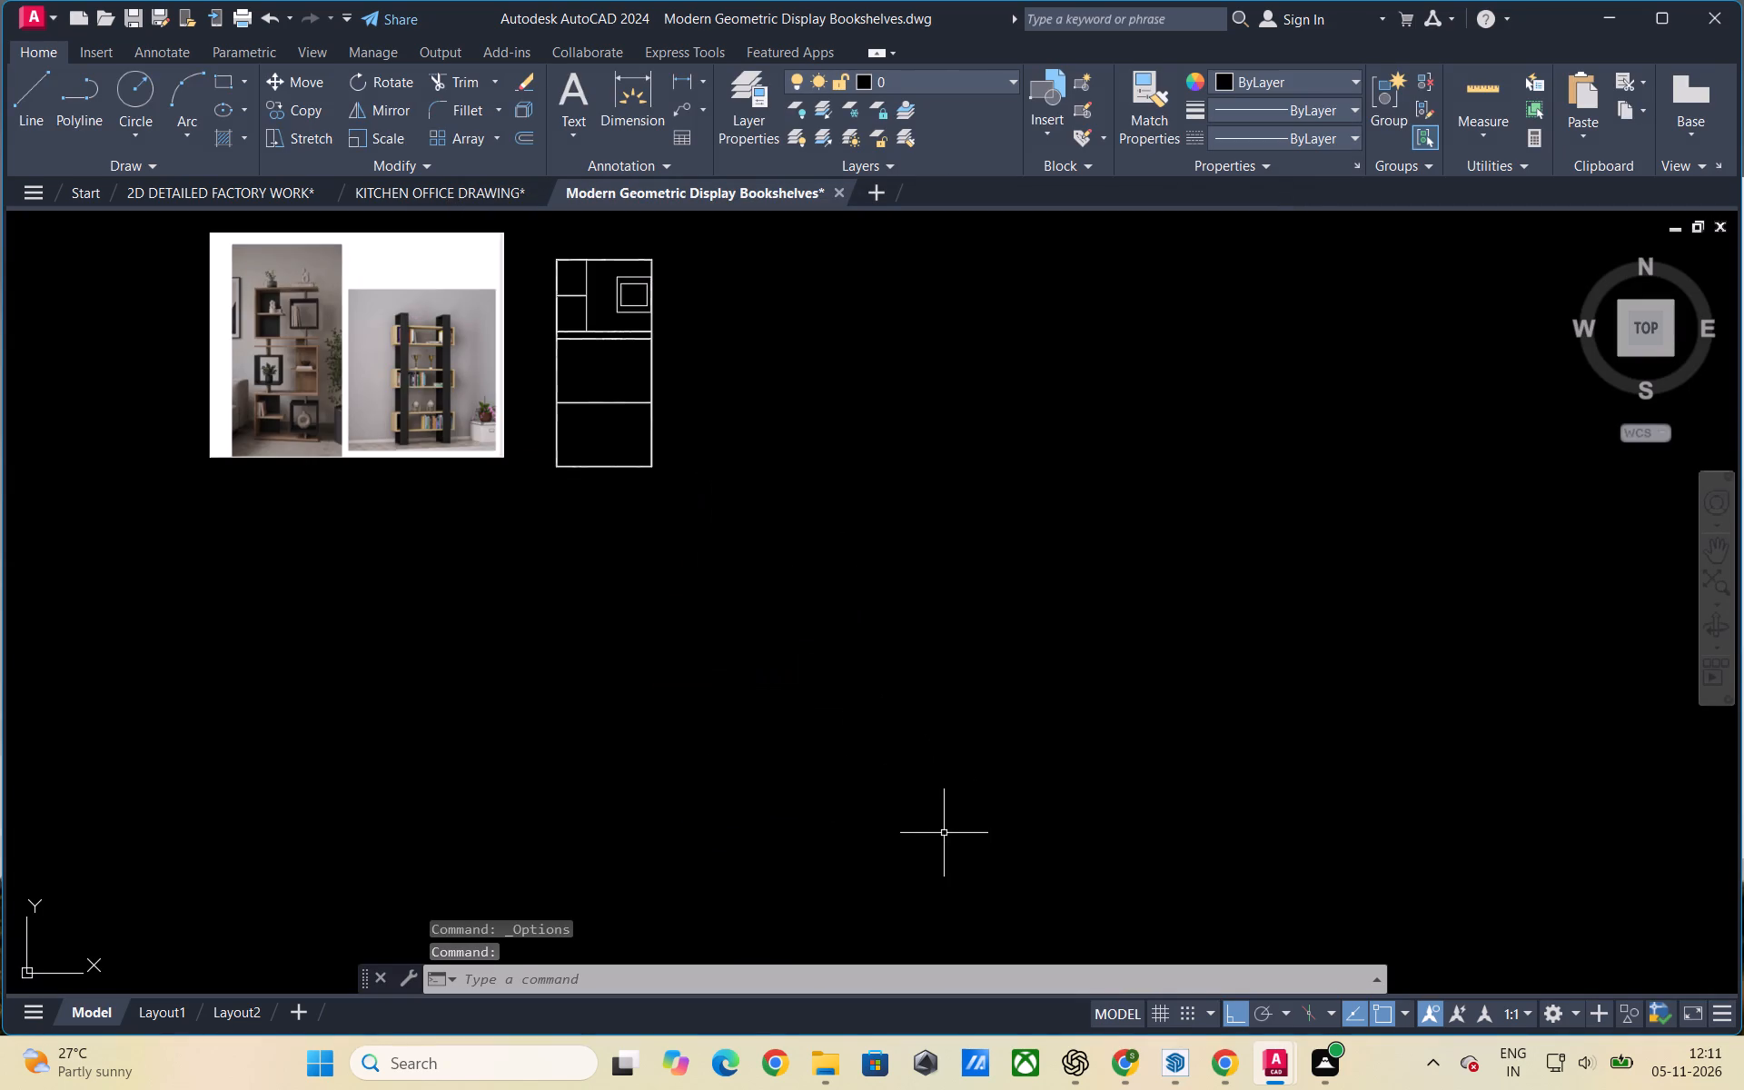
pyautogui.scroll(-2, 577, 714)
pyautogui.scroll(2, 569, 684)
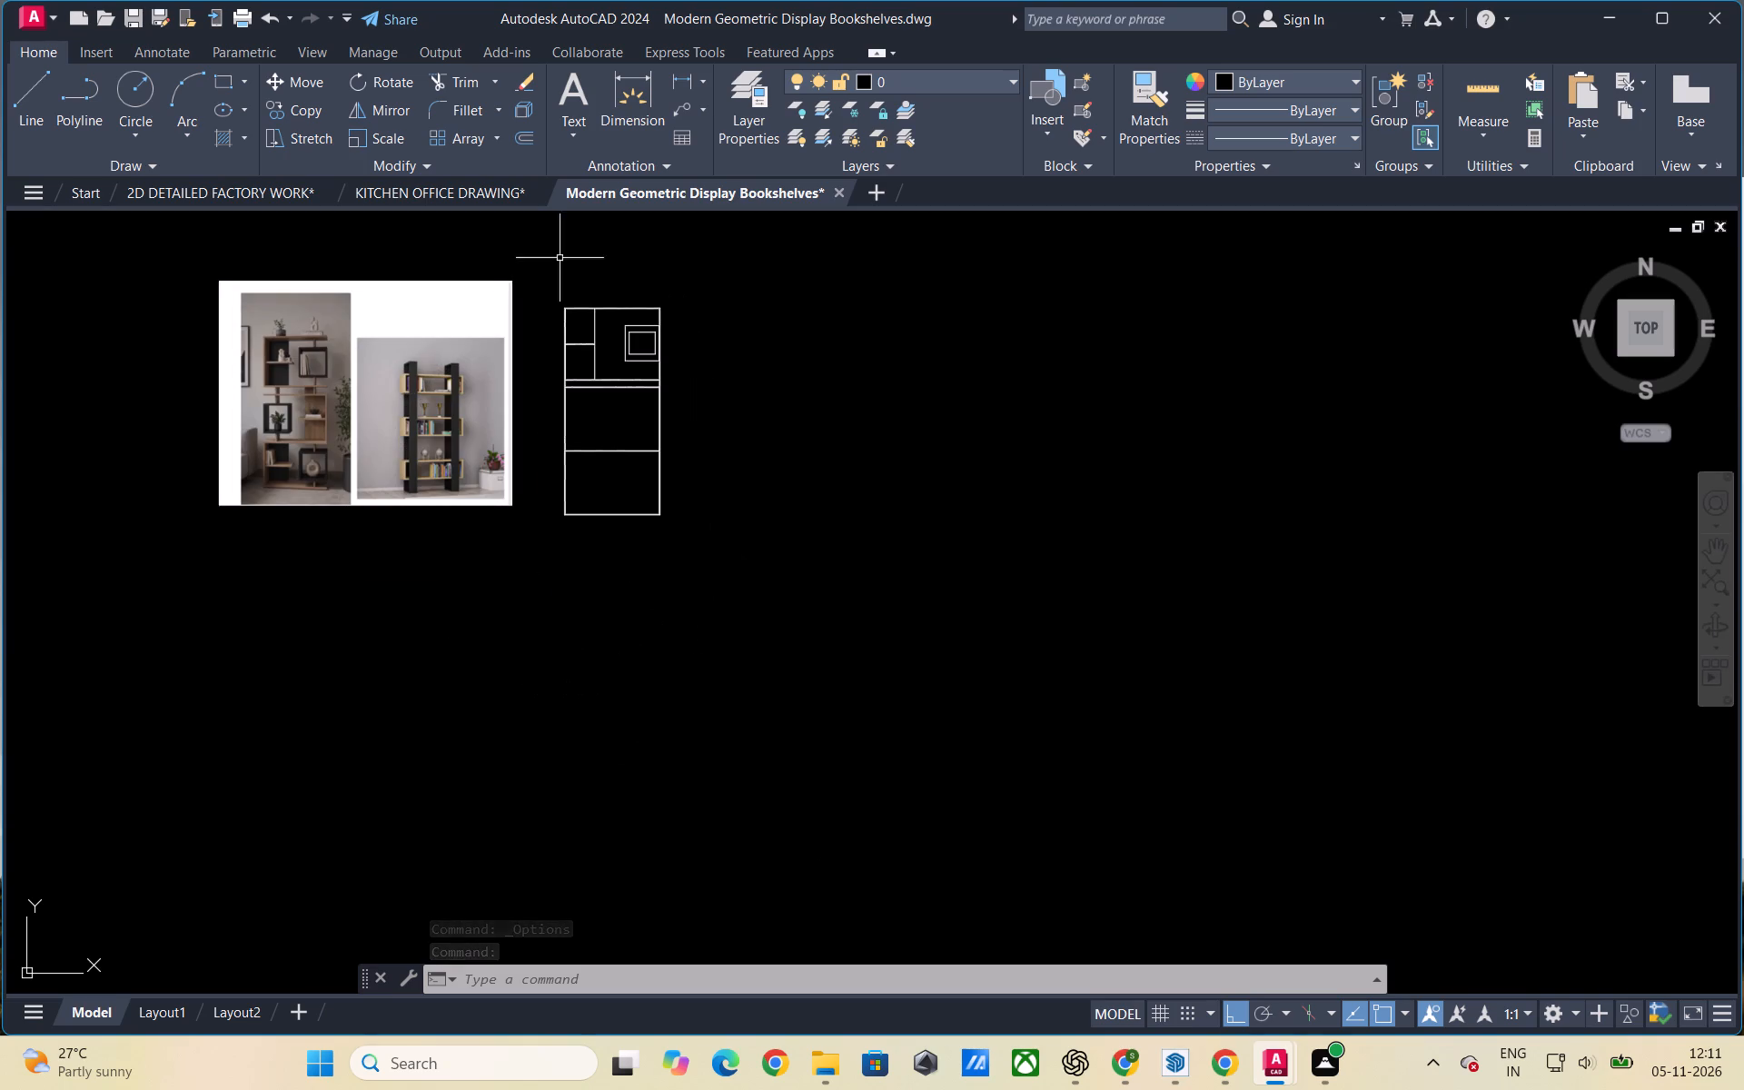
pyautogui.scroll(-1, 1001, 652)
pyautogui.scroll(3, 815, 416)
pyautogui.scroll(-2, 1002, 553)
pyautogui.scroll(2, 597, 542)
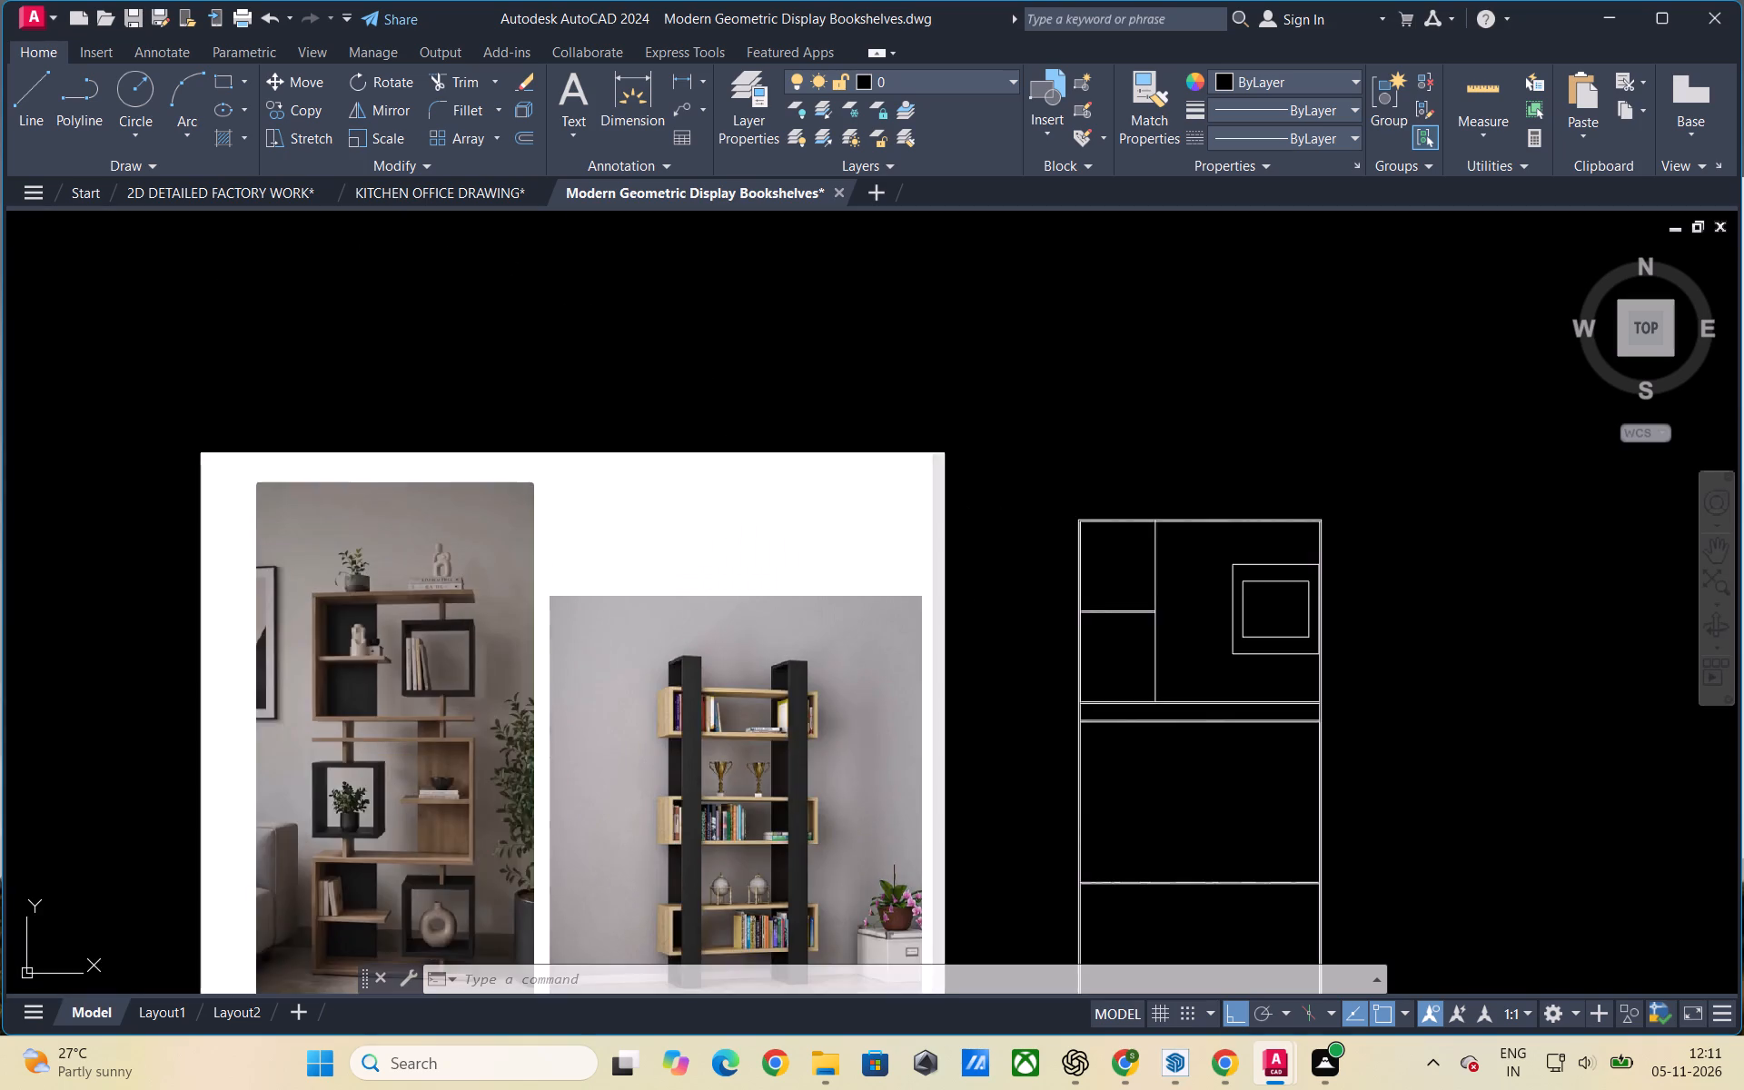
pyautogui.scroll(-2, 562, 536)
pyautogui.scroll(2, 912, 748)
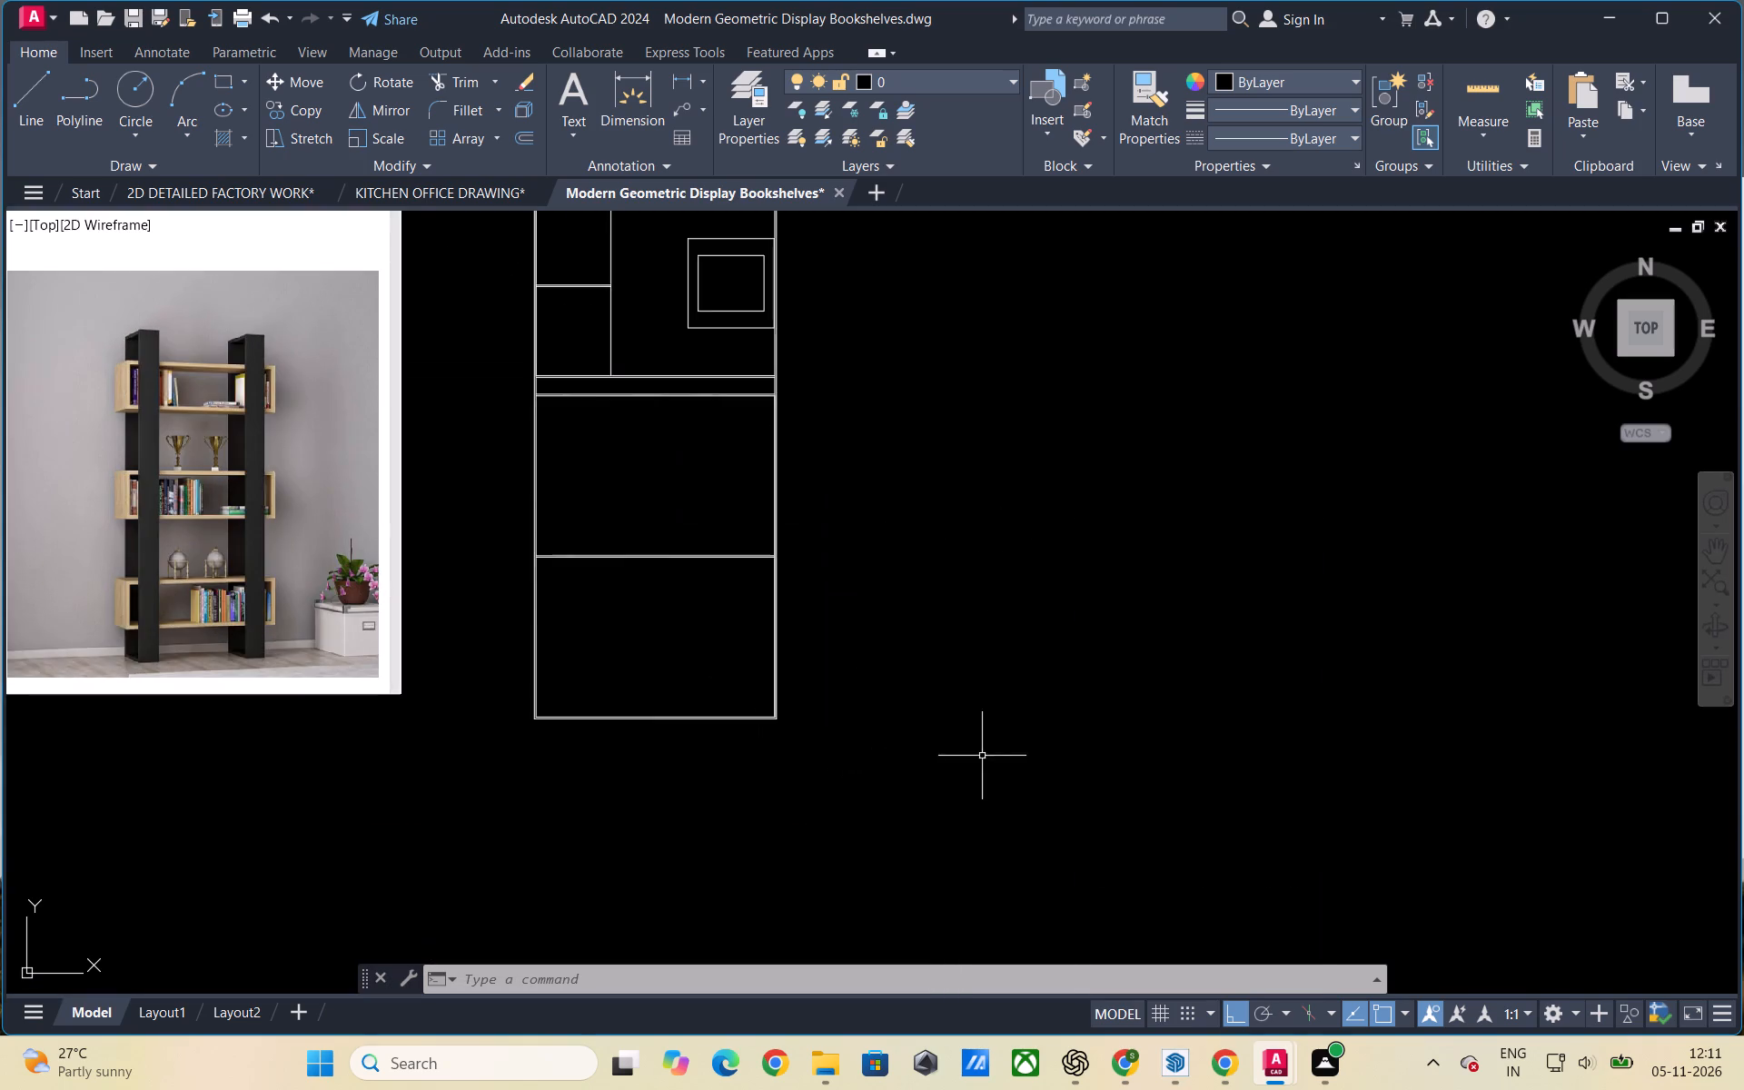
pyautogui.scroll(-1, 1055, 765)
pyautogui.scroll(-3, 269, 615)
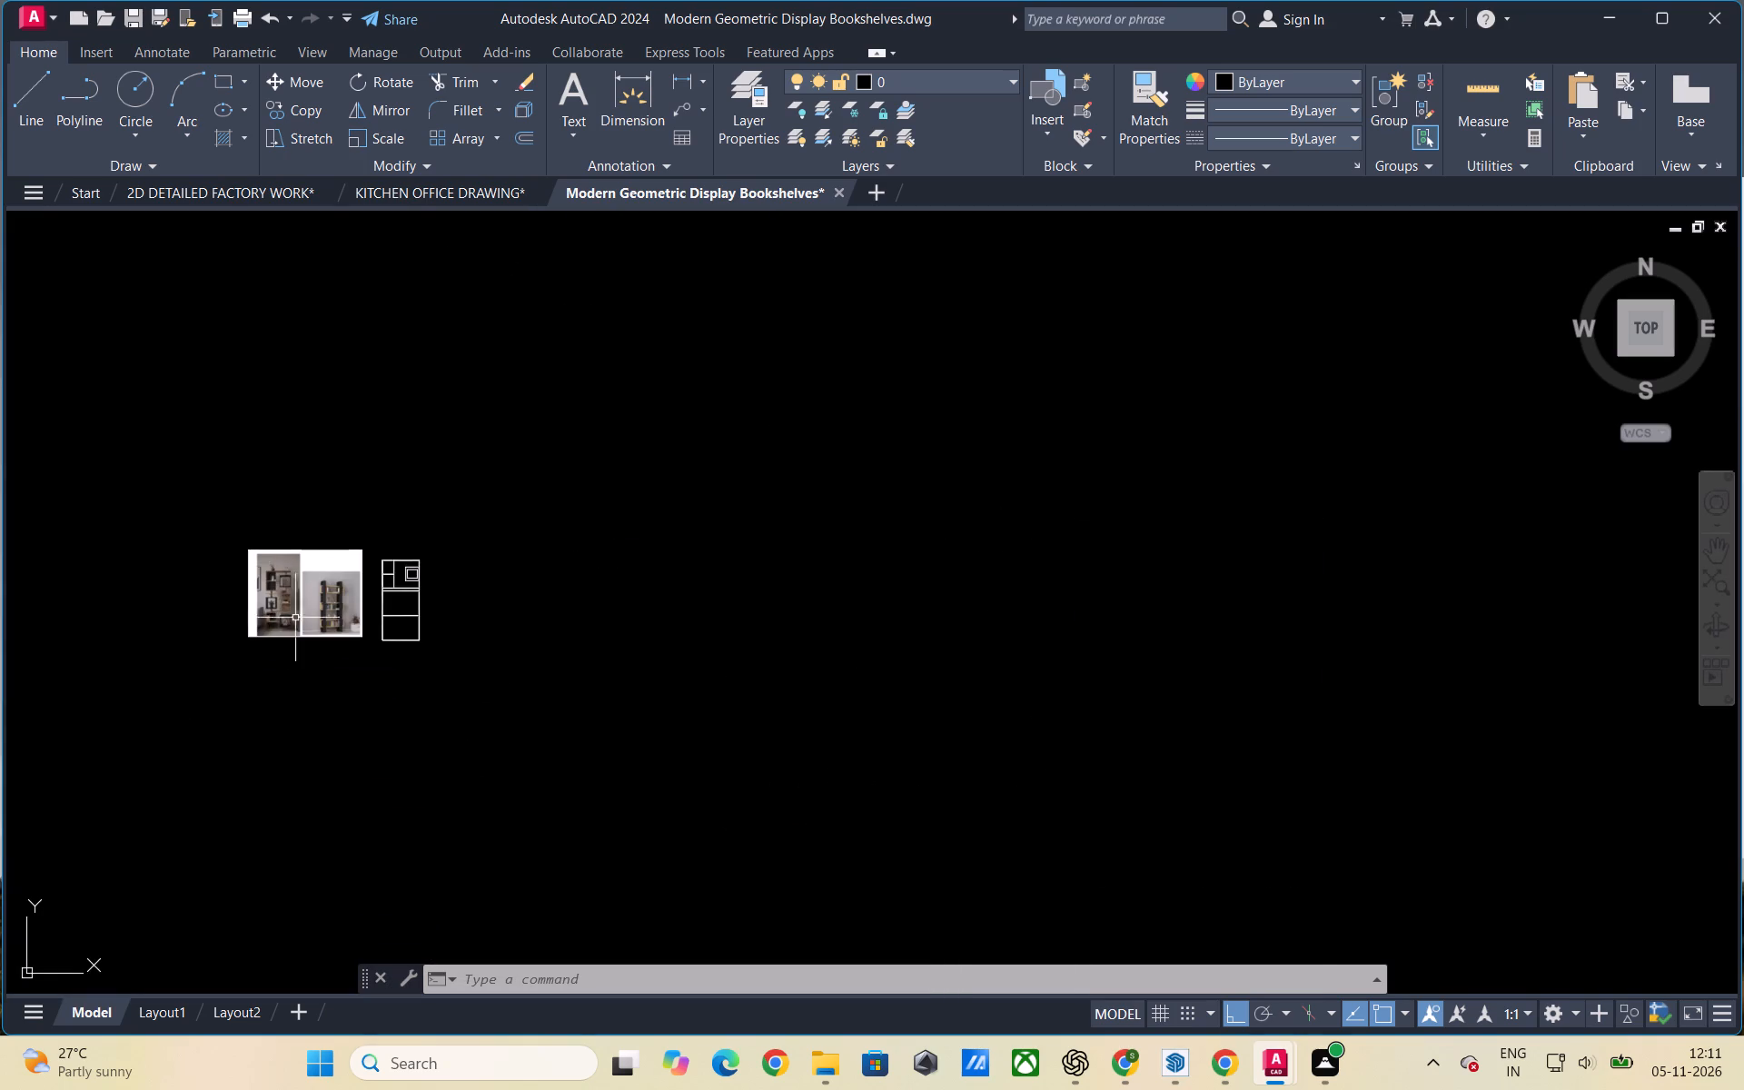
pyautogui.scroll(2, 490, 579)
pyautogui.scroll(-1, 1219, 607)
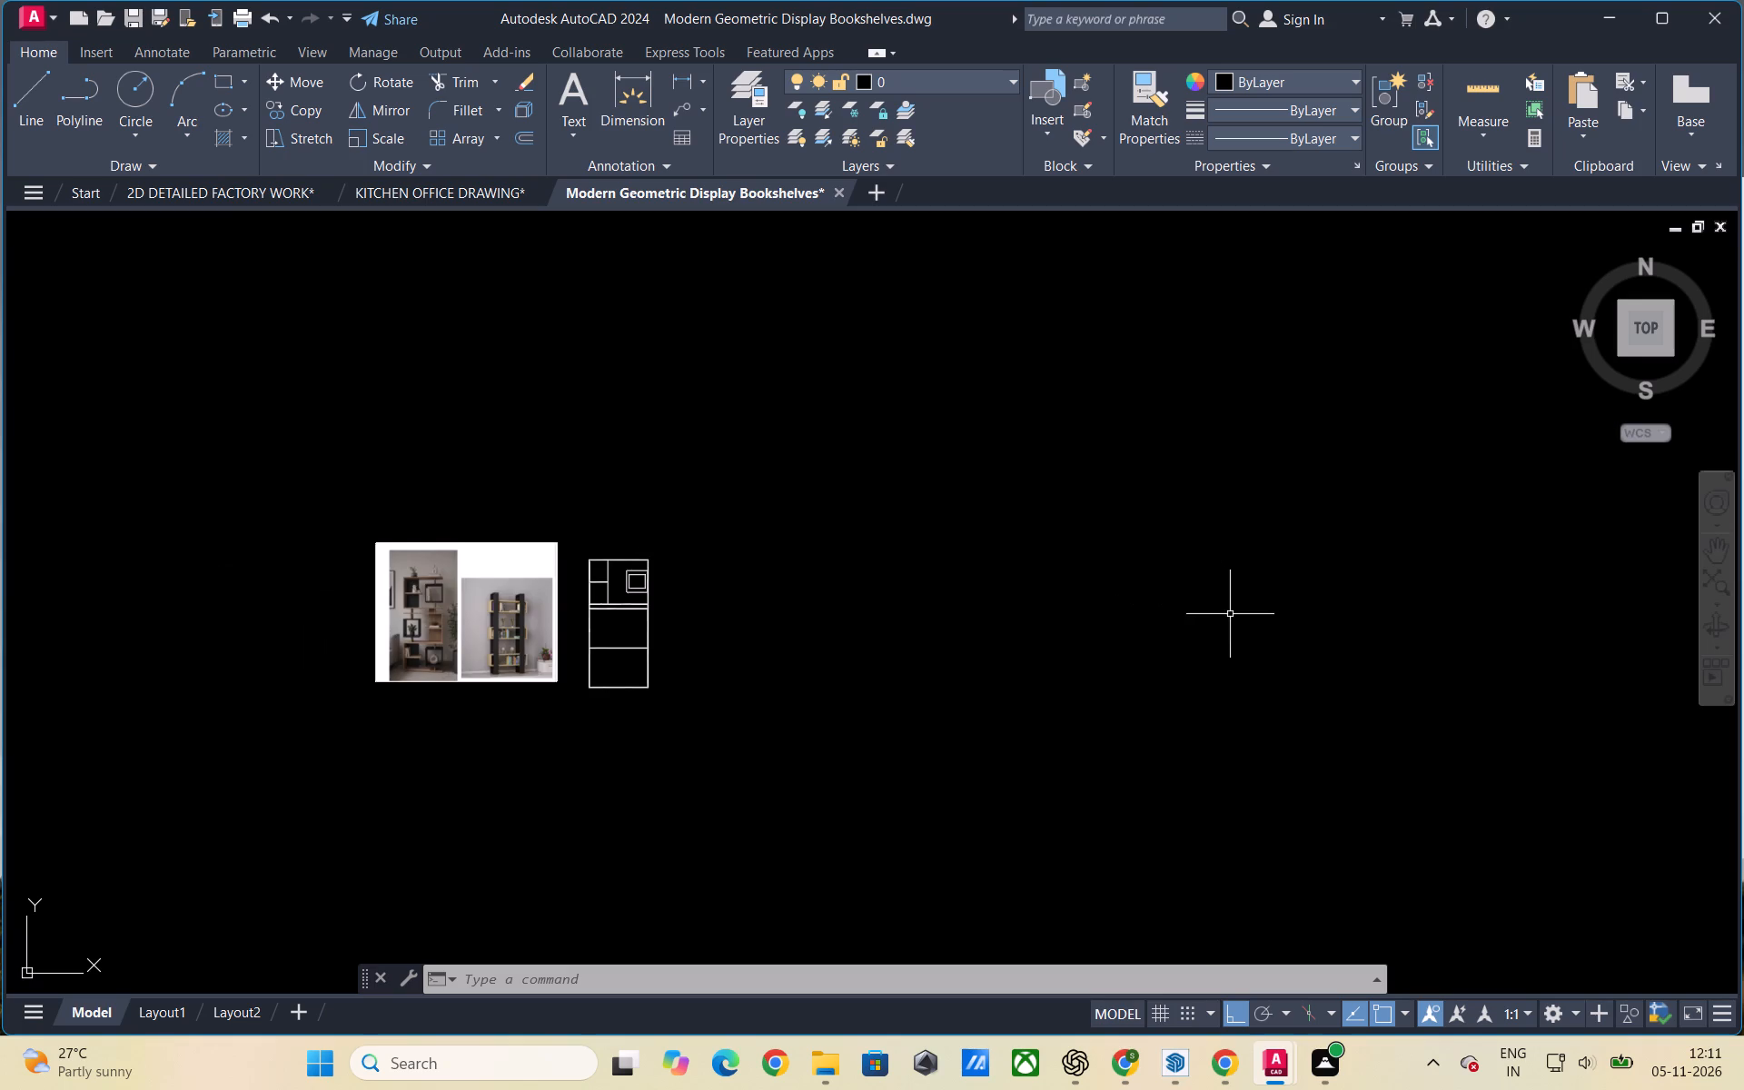
pyautogui.scroll(2, 524, 530)
pyautogui.scroll(-1, 897, 481)
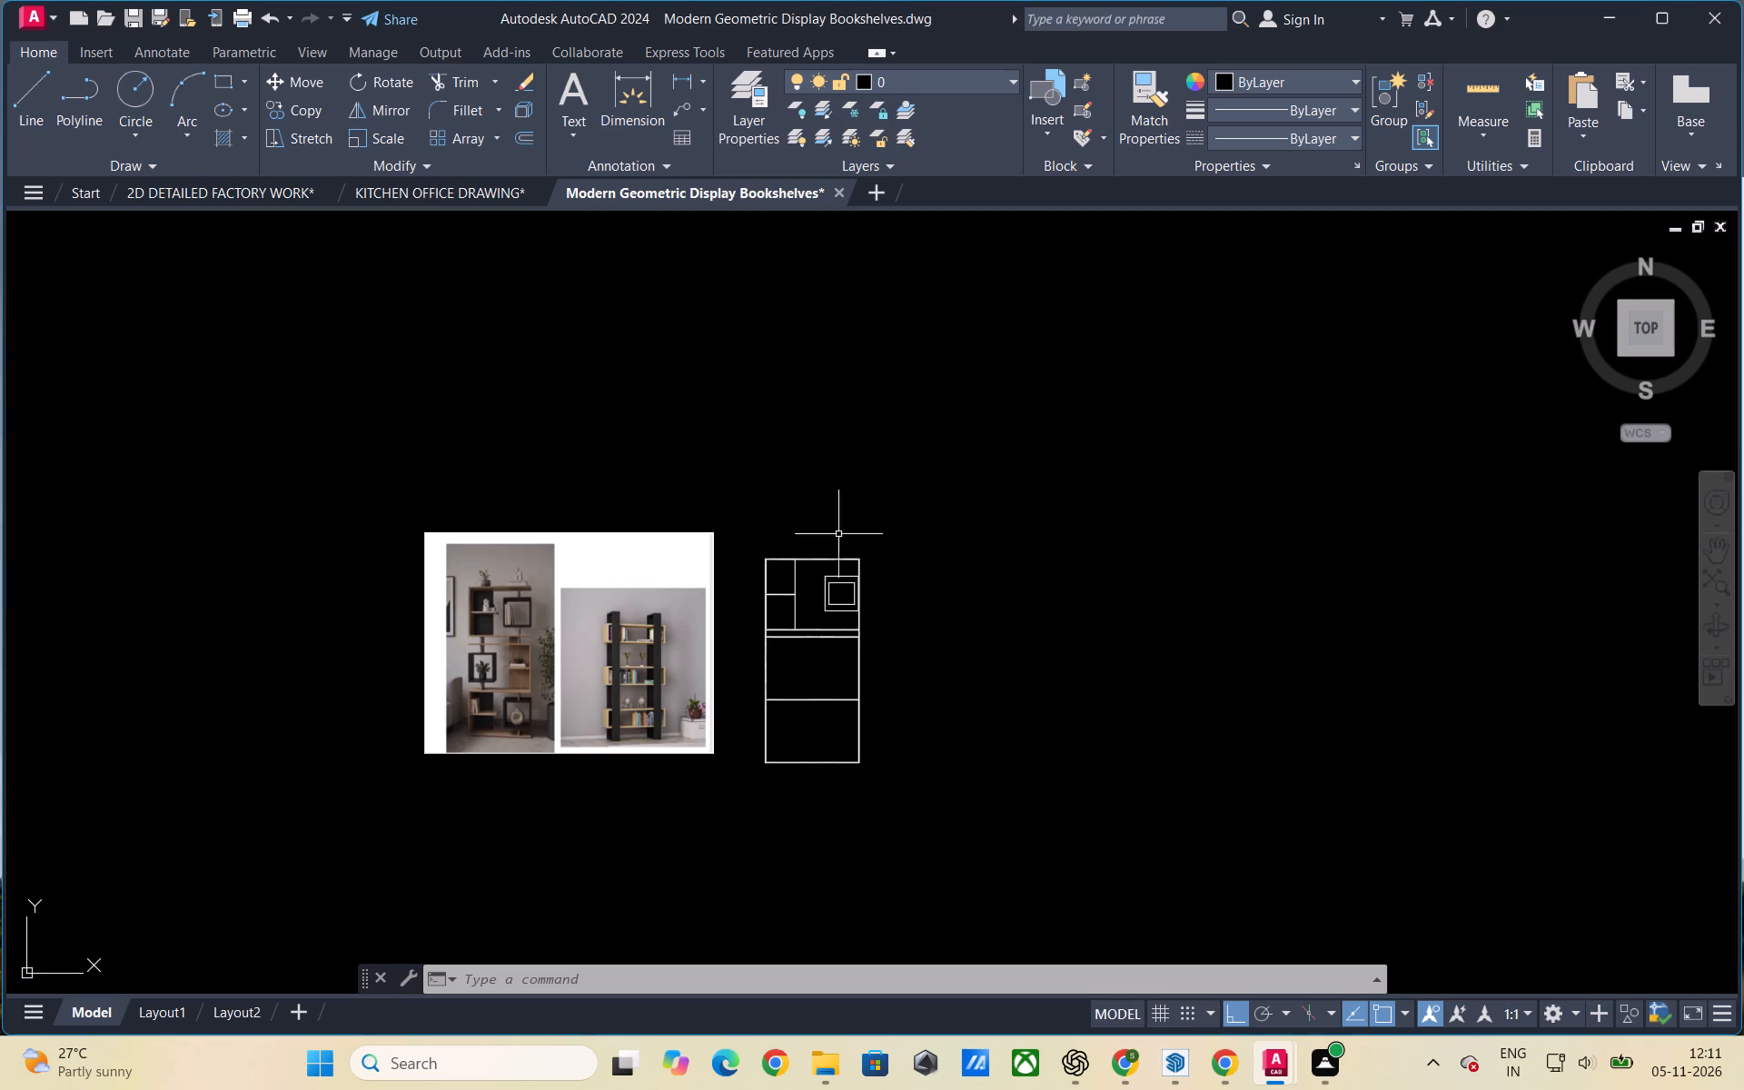
pyautogui.scroll(2, 687, 758)
pyautogui.scroll(-1, 1030, 734)
pyautogui.scroll(1, 971, 478)
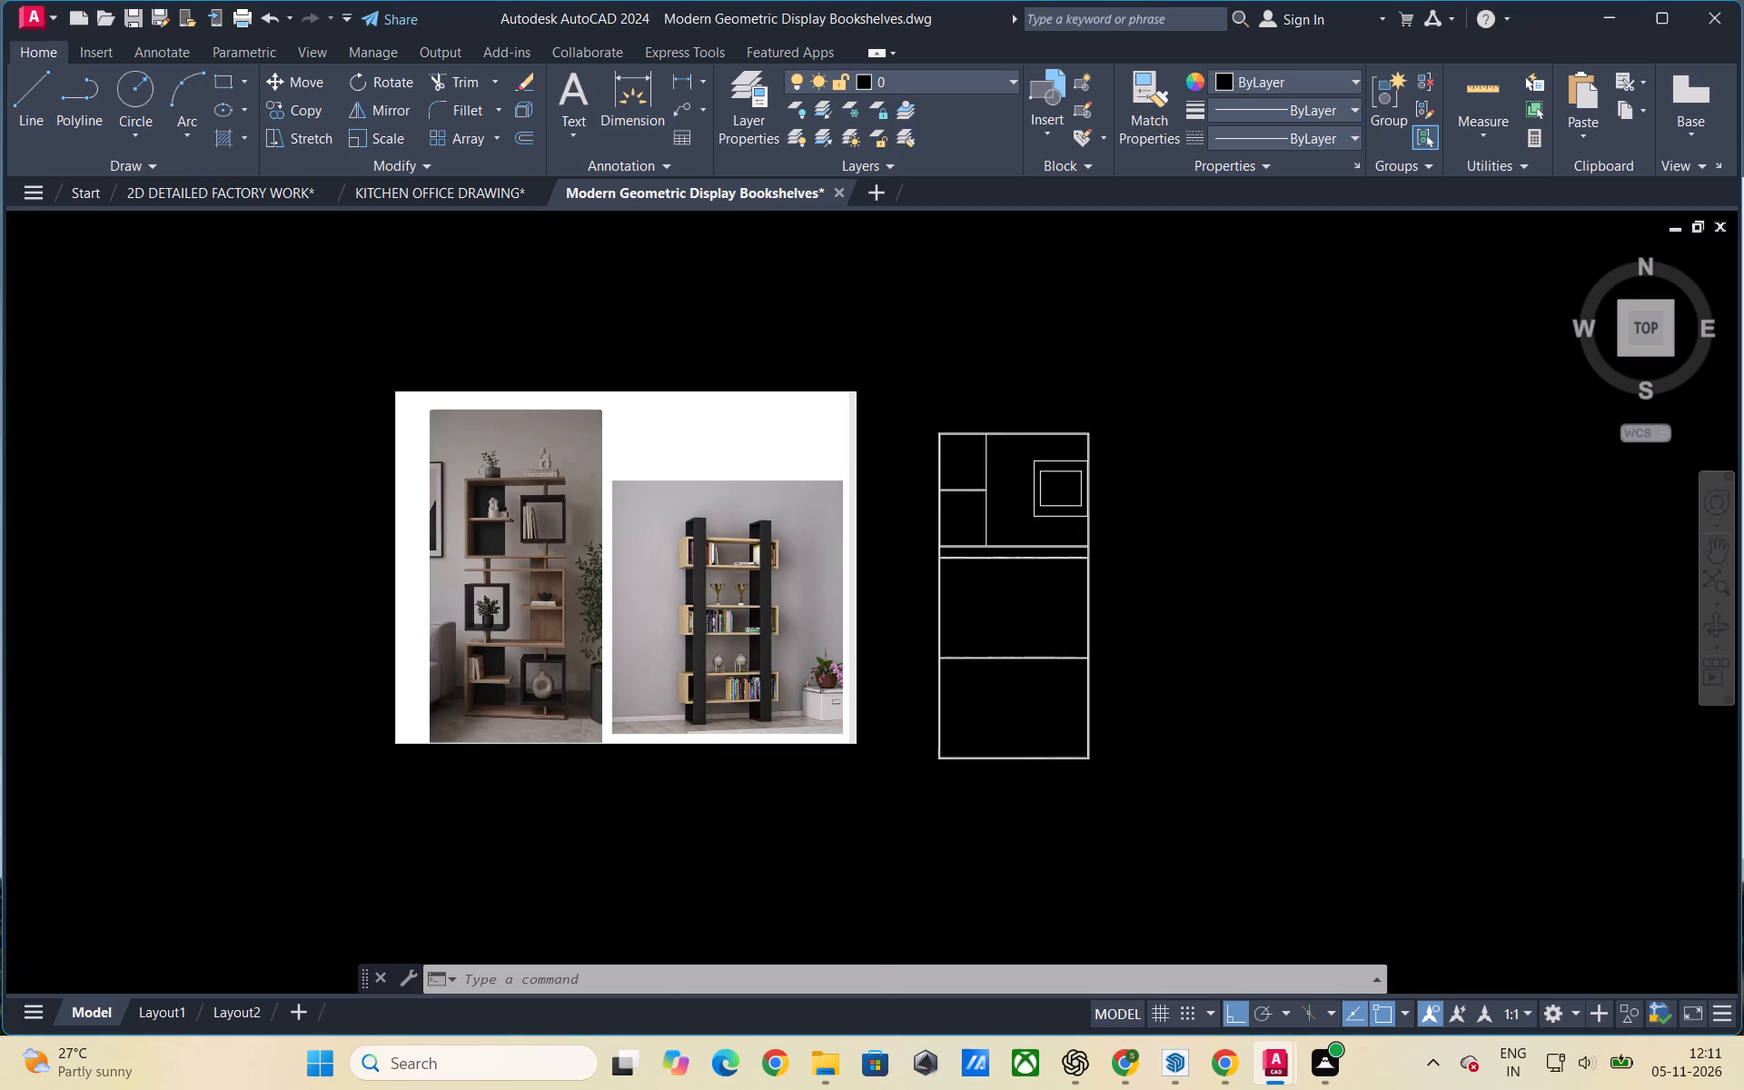
# Examine the elevation's upper compartments, shelf lines and empty middle and lower sections against the reference photos.
pyautogui.scroll(3, 971, 478)
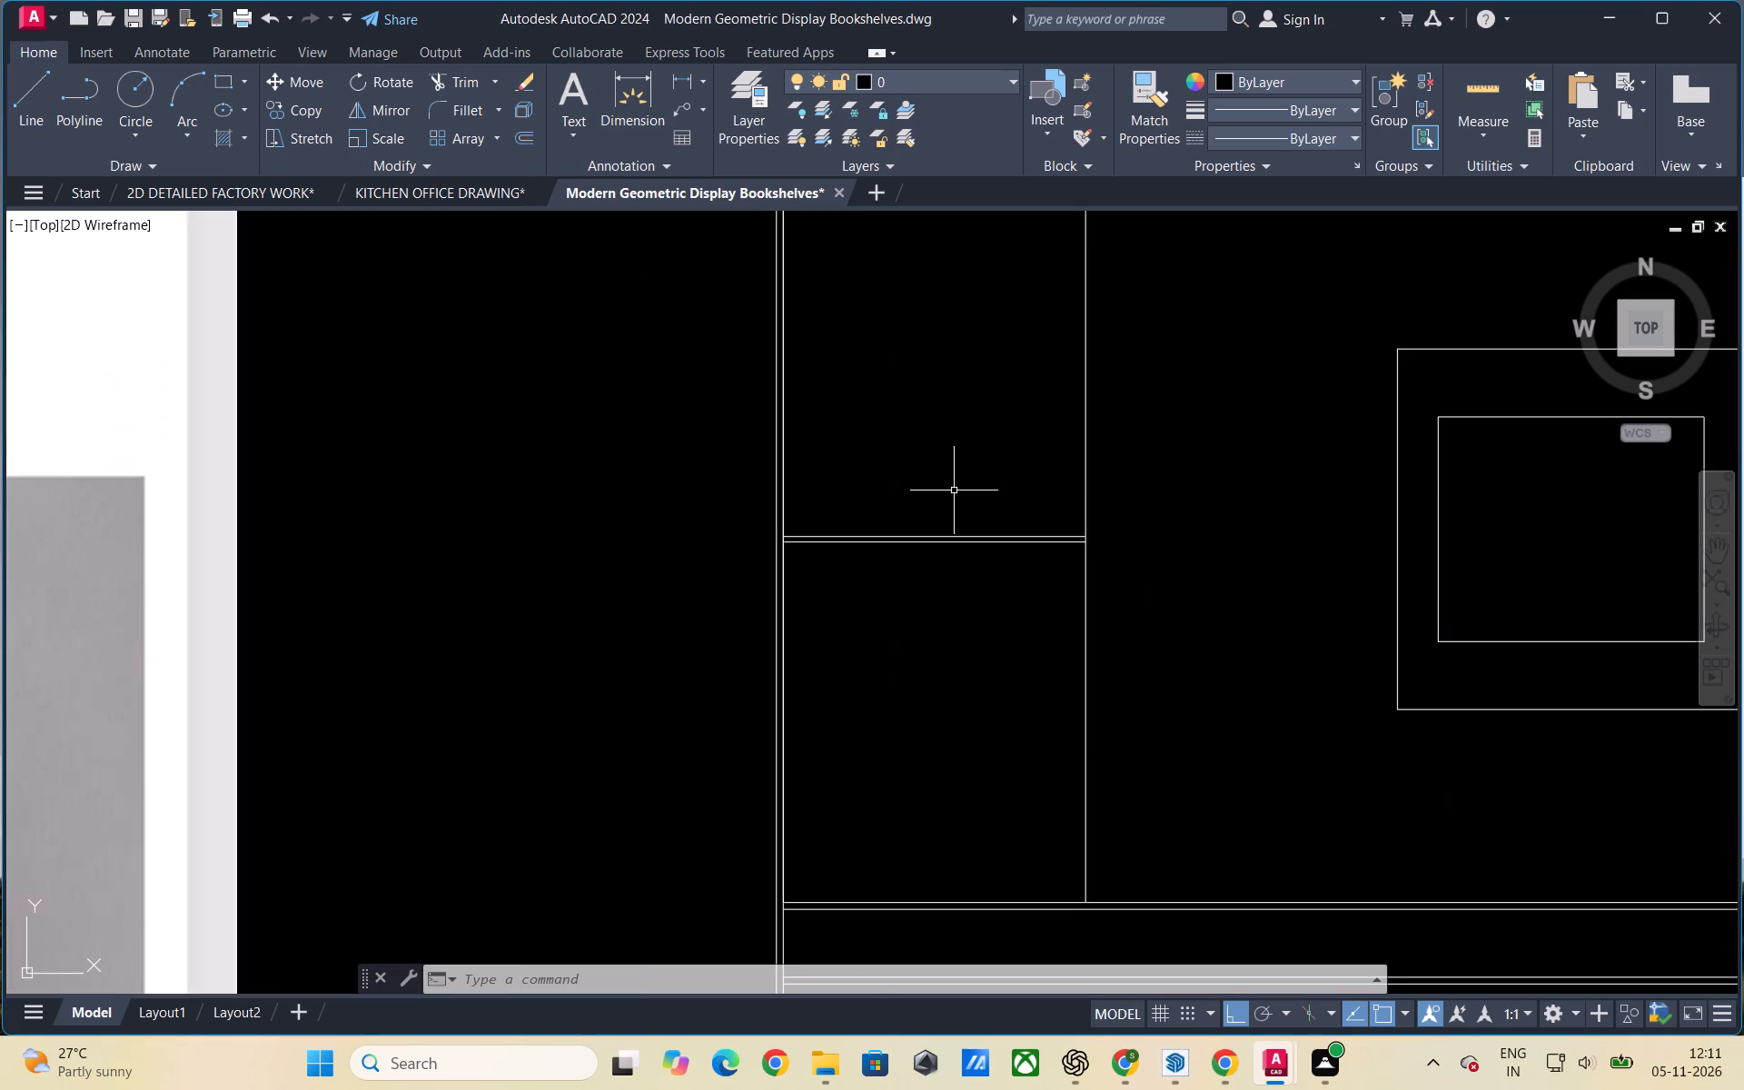
pyautogui.scroll(-1, 1052, 522)
pyautogui.scroll(-2, 949, 529)
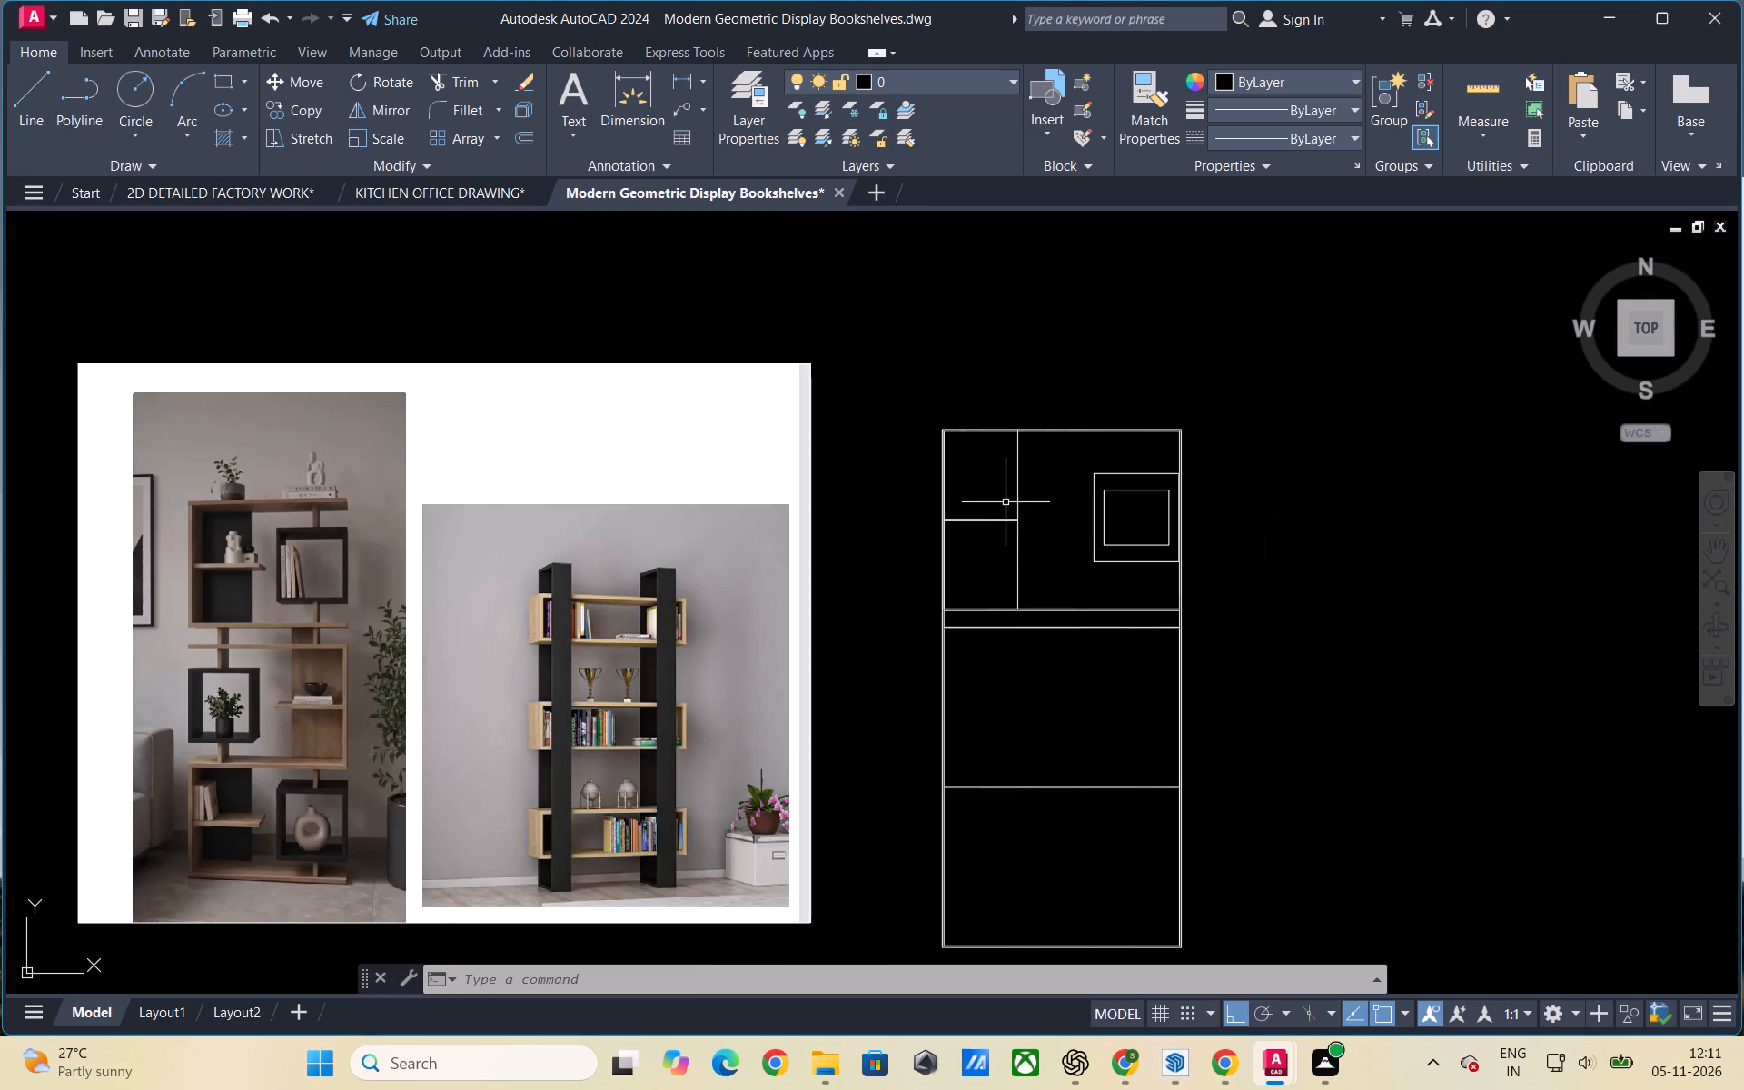
pyautogui.scroll(2, 1016, 665)
pyautogui.scroll(1, 1150, 771)
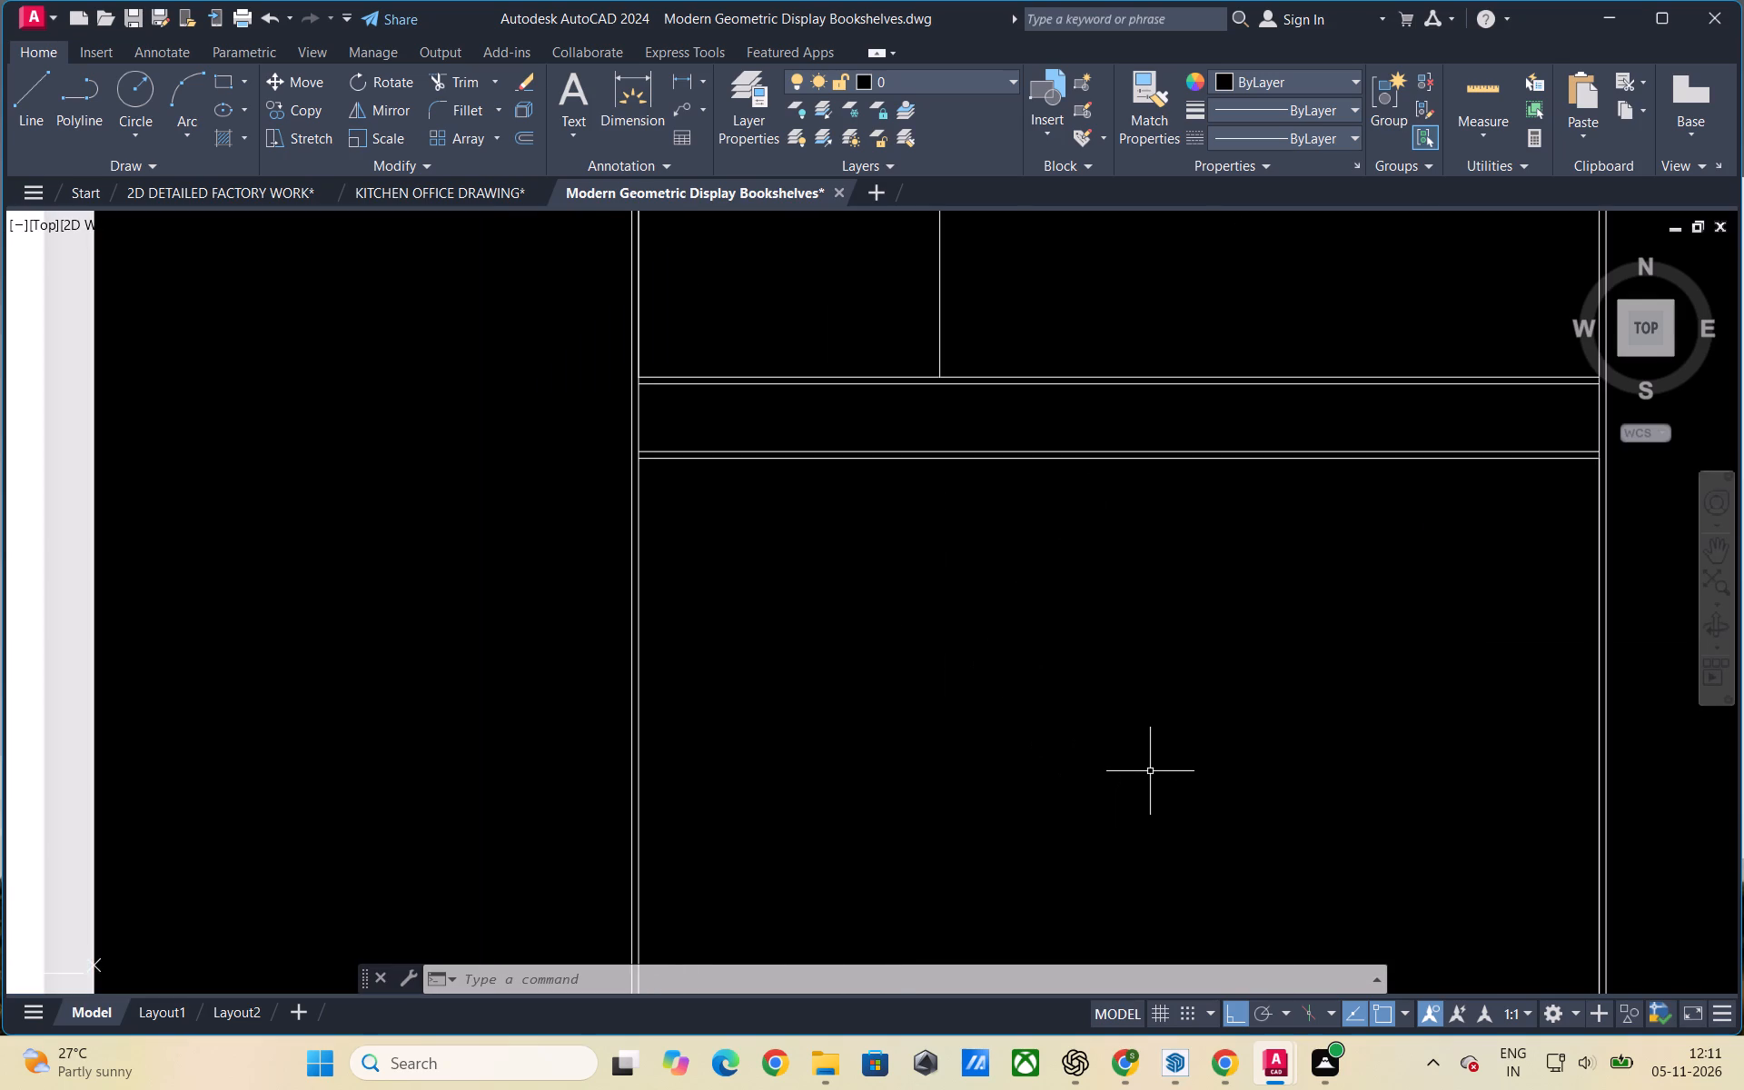
pyautogui.scroll(-1, 1150, 771)
pyautogui.scroll(1, 1269, 802)
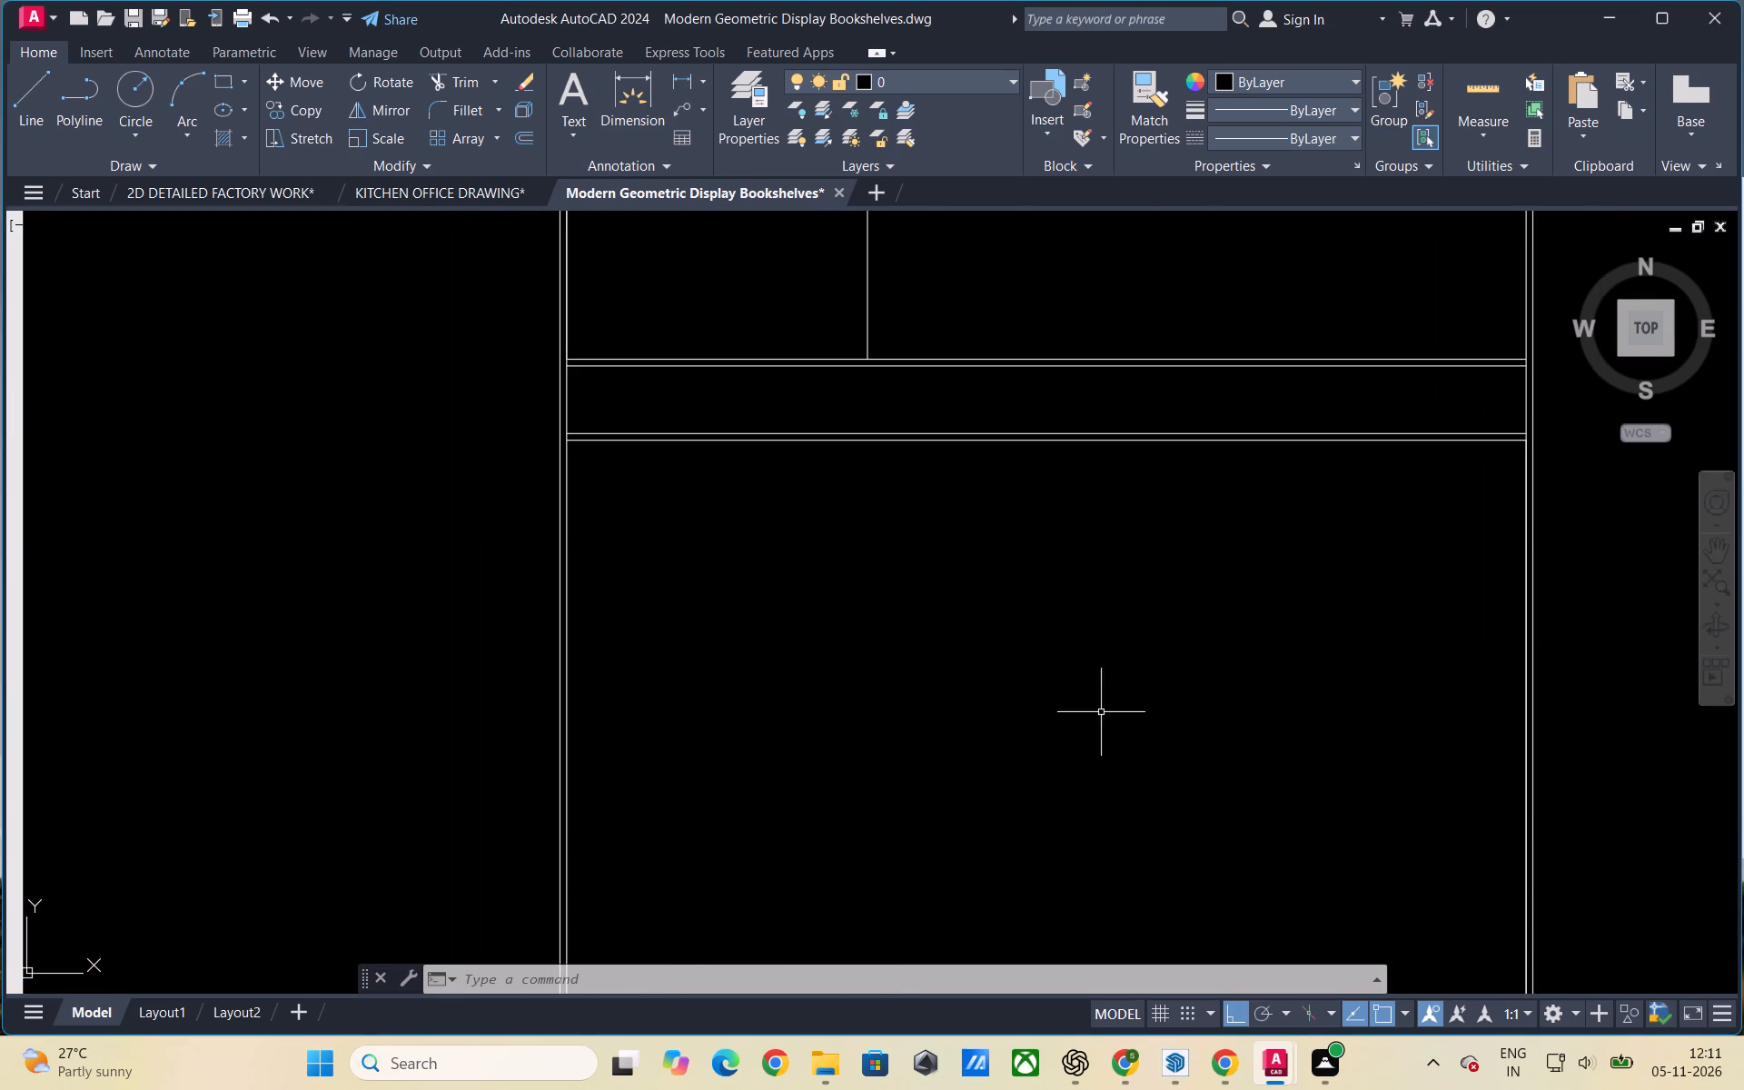
pyautogui.scroll(-1, 1095, 711)
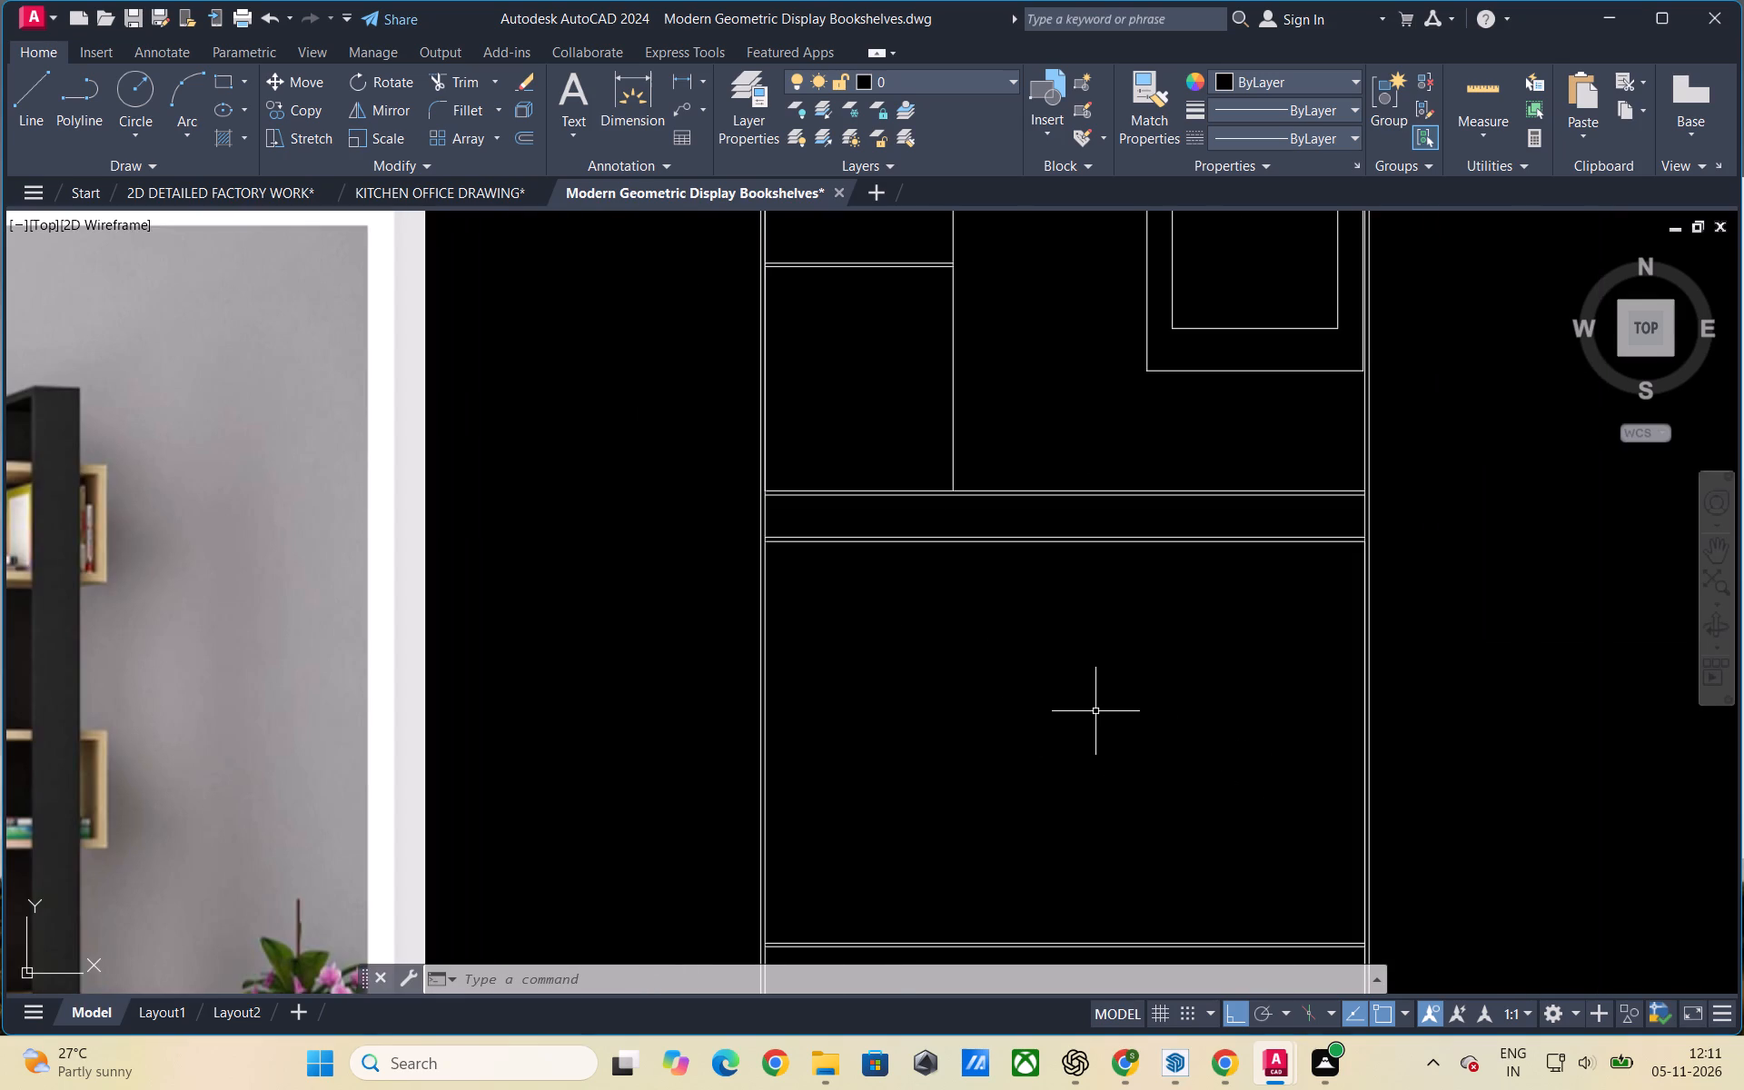
pyautogui.scroll(-2, 1103, 667)
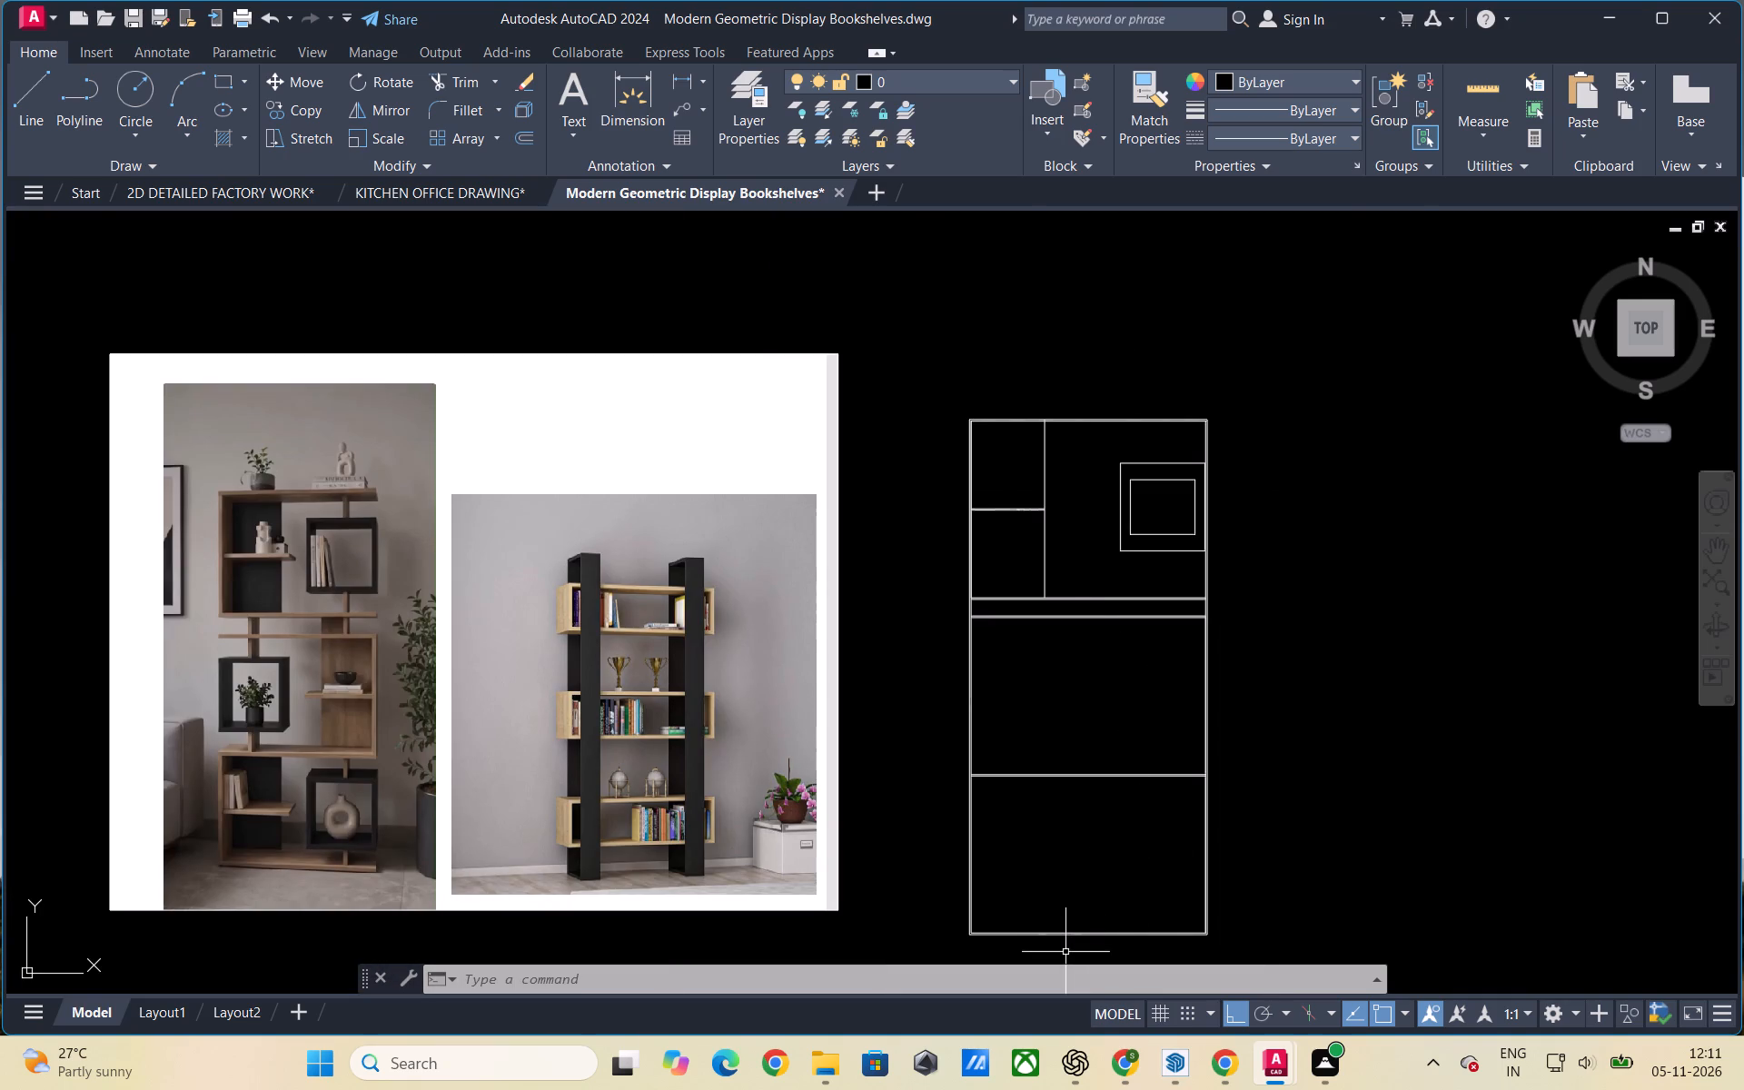
pyautogui.scroll(2, 1065, 952)
pyautogui.scroll(-1, 1085, 833)
pyautogui.scroll(4, 922, 628)
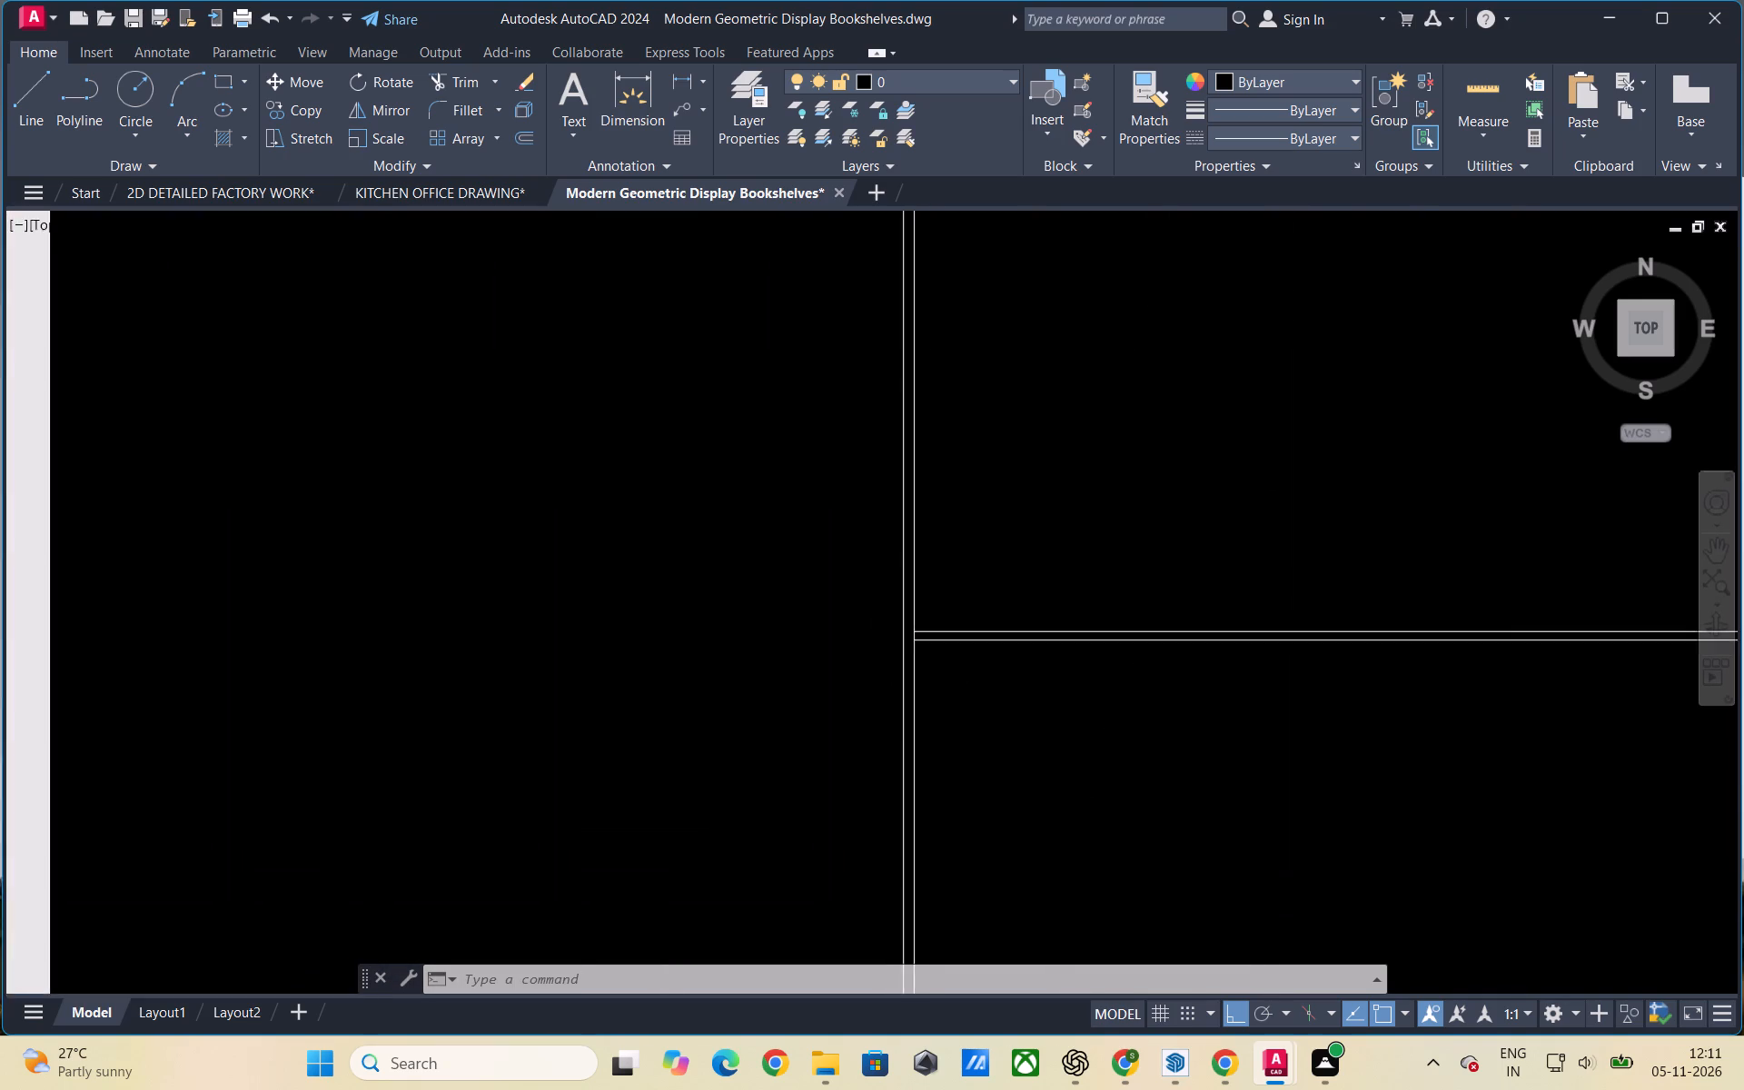
pyautogui.scroll(-5, 922, 620)
pyautogui.scroll(-1, 1299, 703)
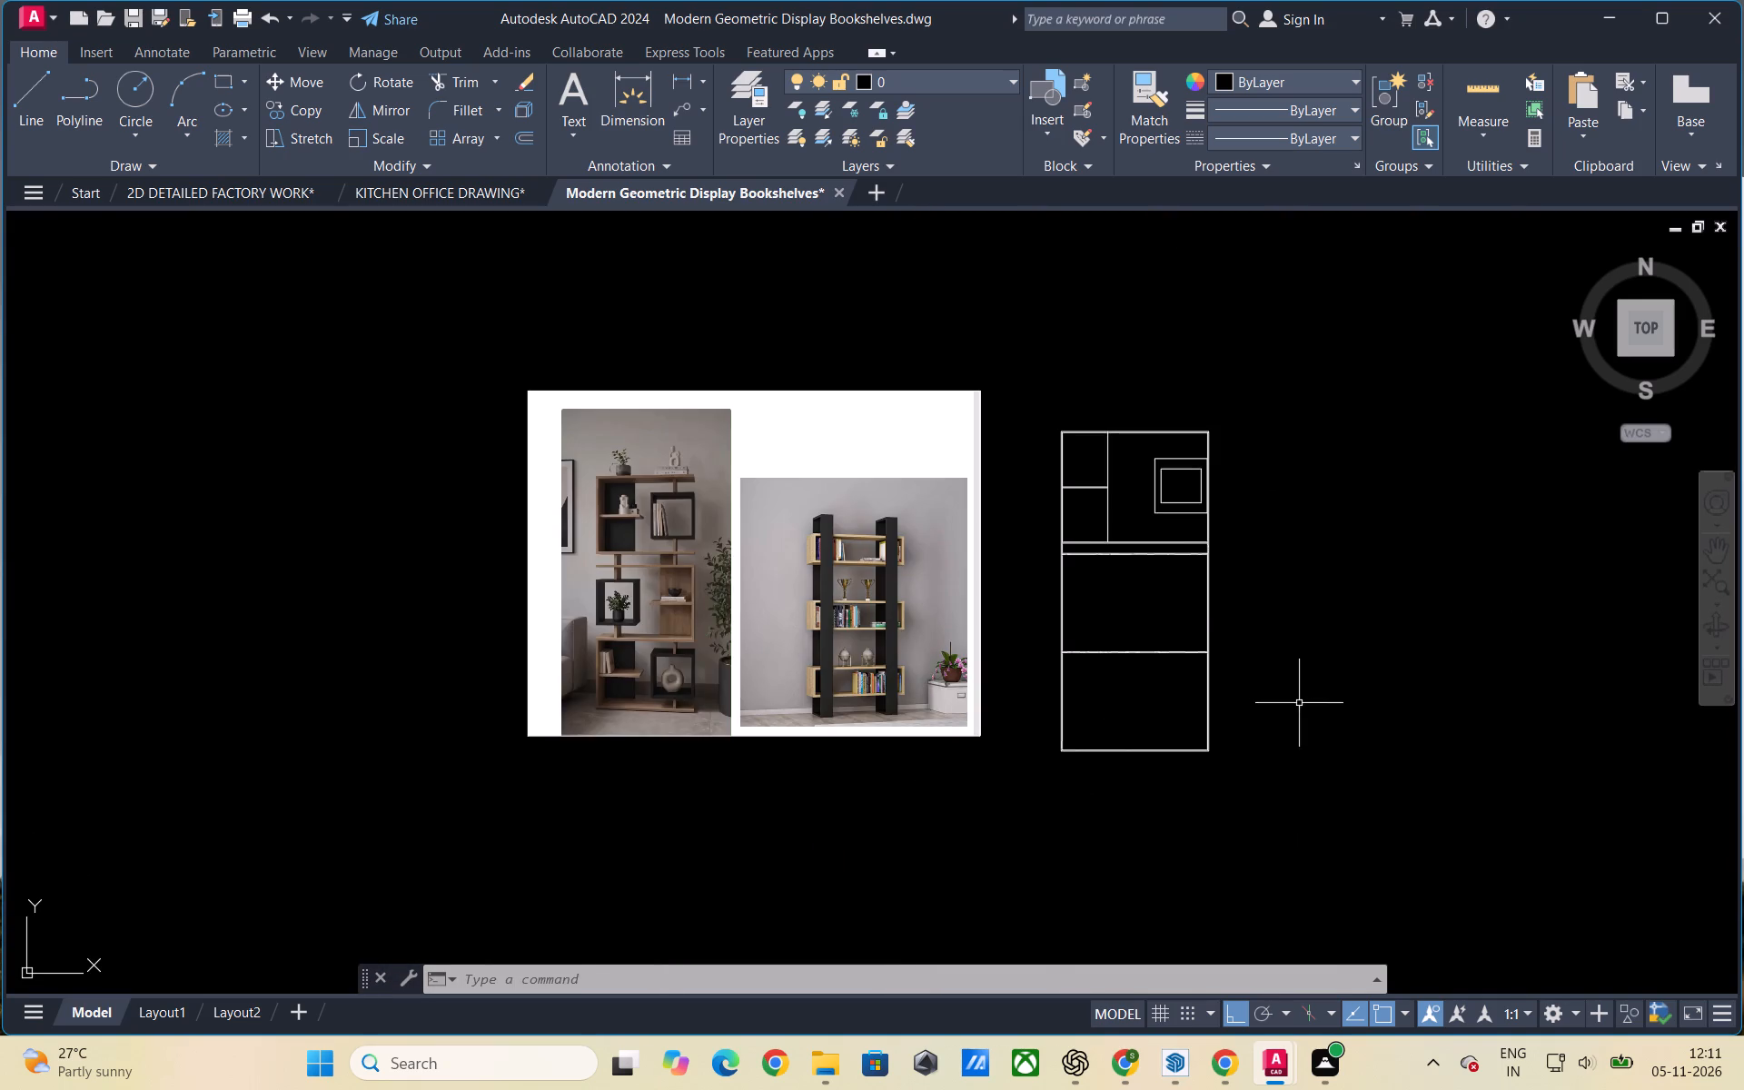
pyautogui.scroll(1, 1115, 481)
pyautogui.scroll(1, 1094, 579)
pyautogui.scroll(-1, 920, 608)
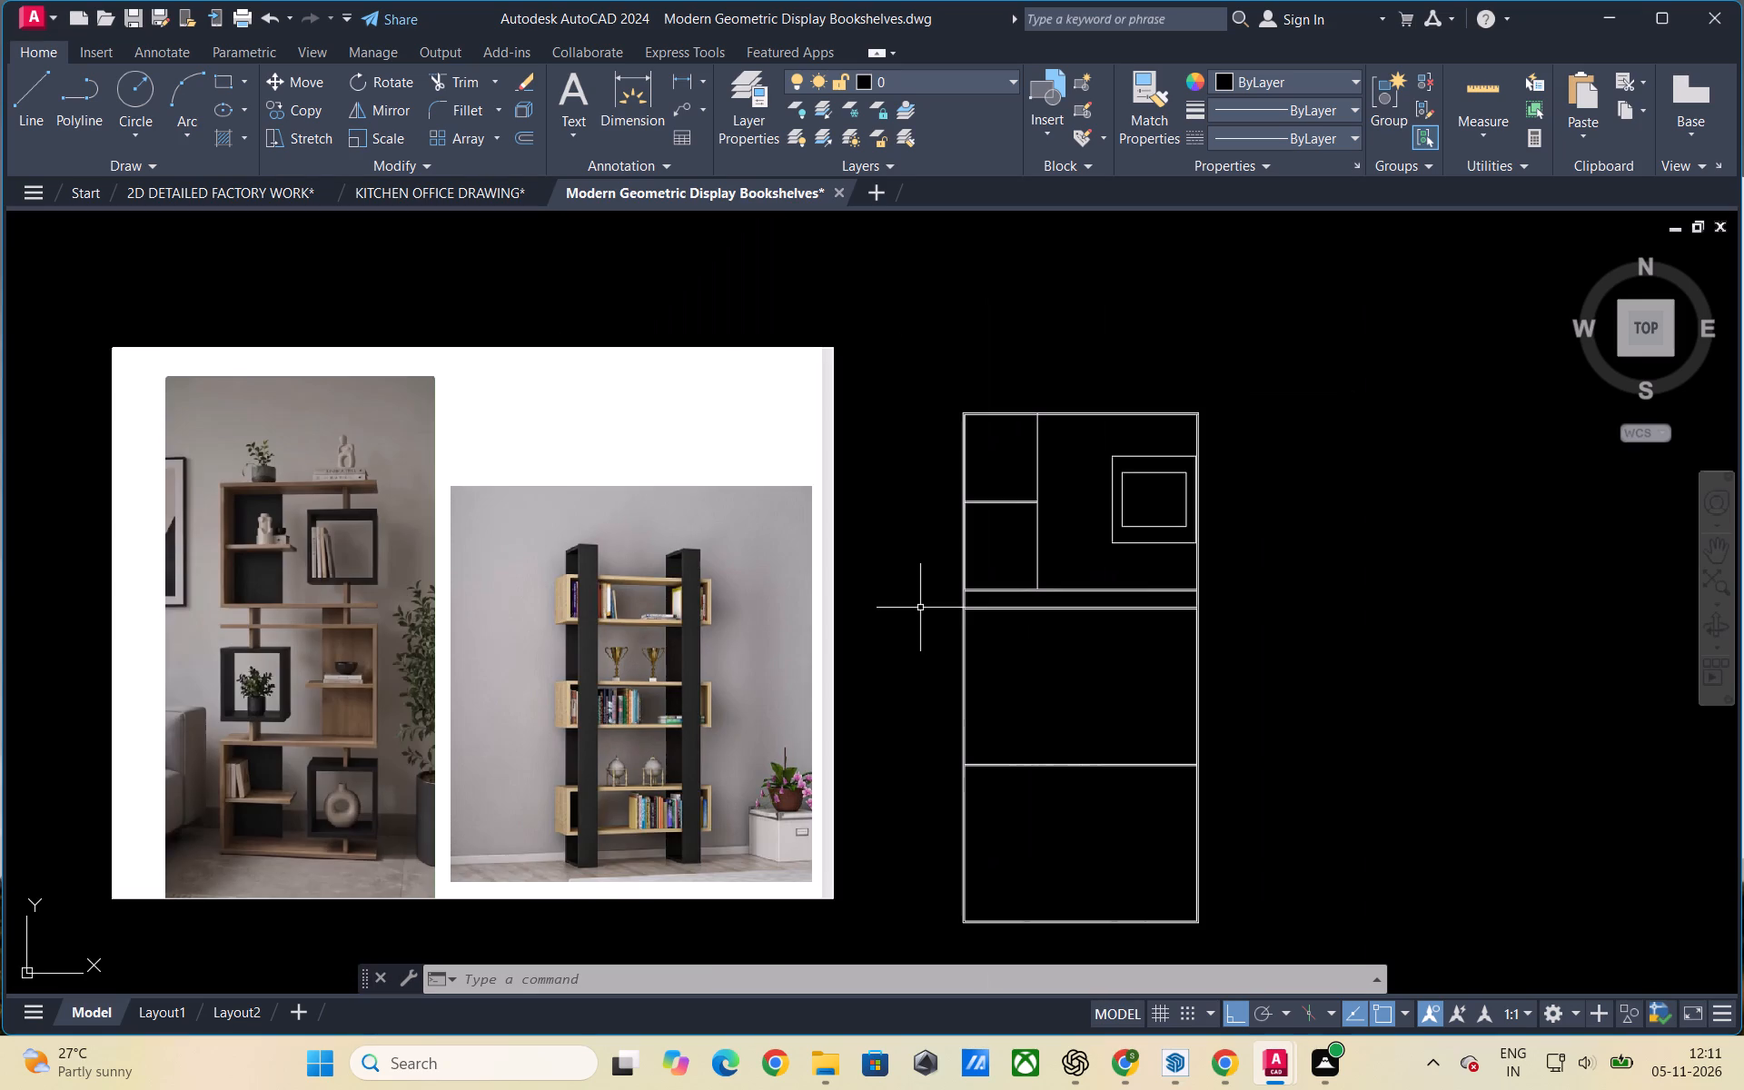
pyautogui.scroll(1, 994, 647)
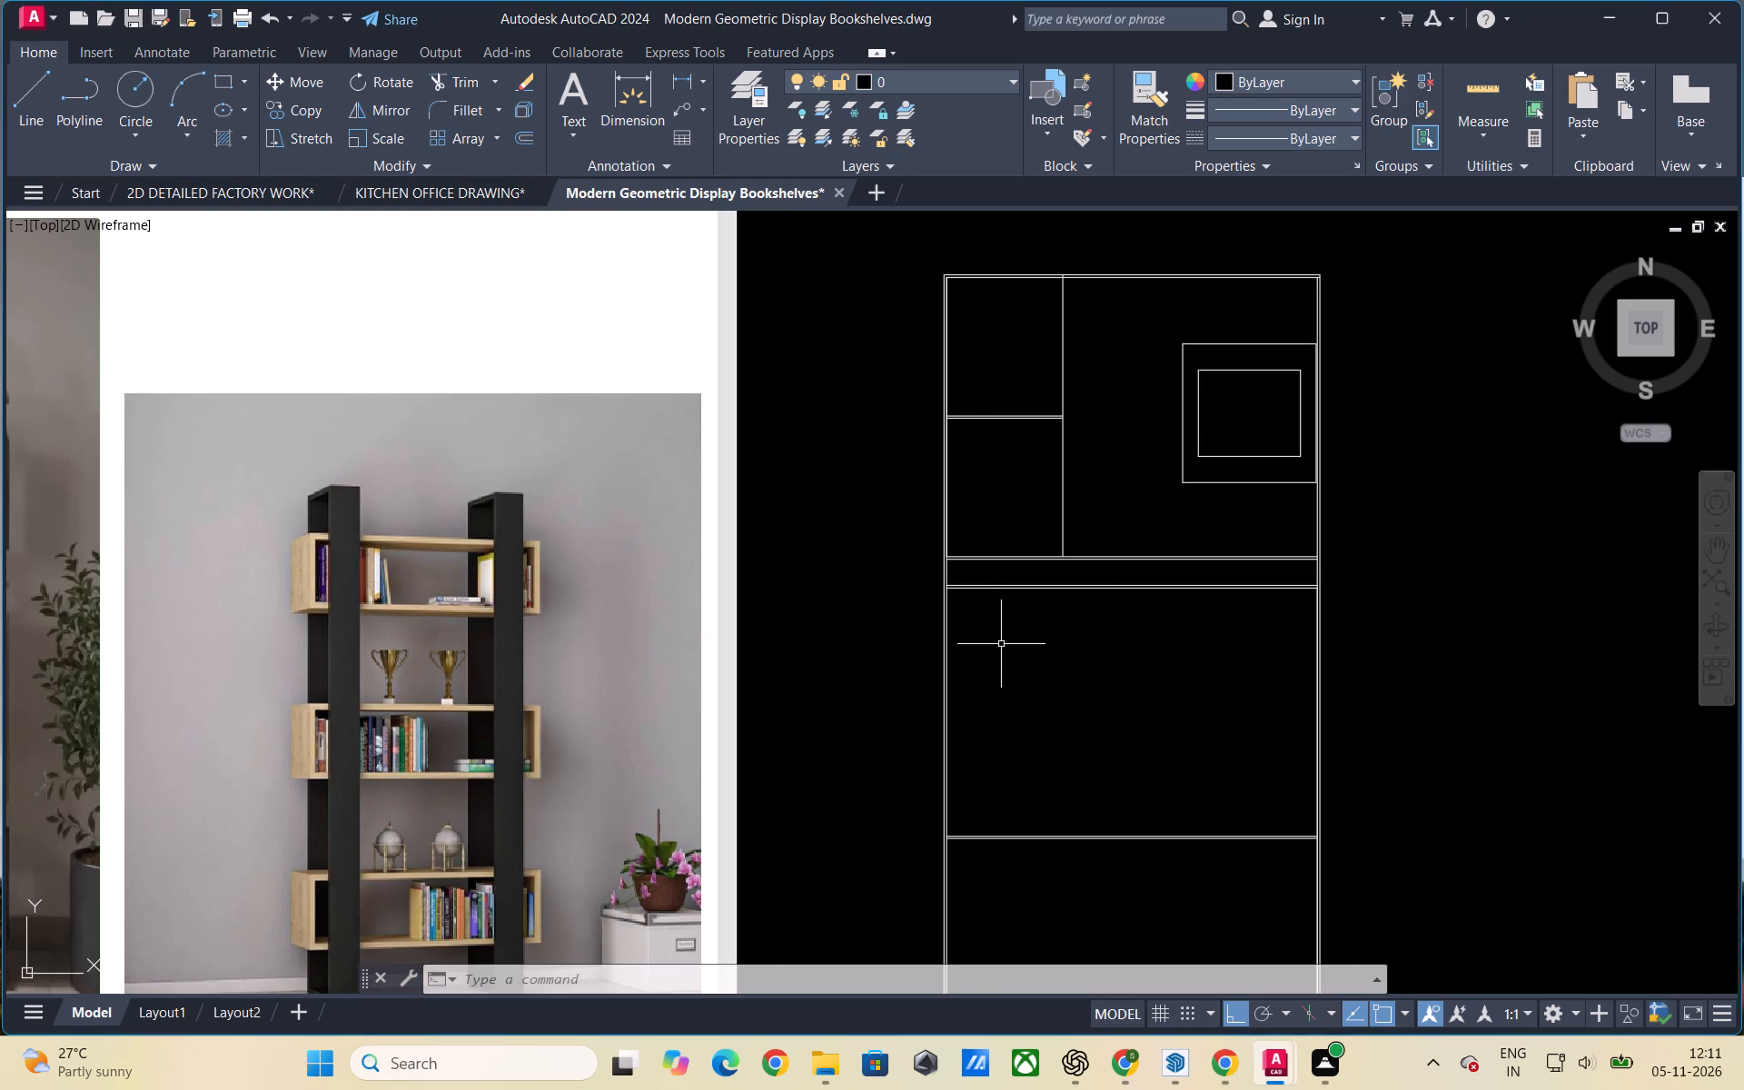
pyautogui.scroll(-1, 956, 639)
pyautogui.scroll(-1, 837, 434)
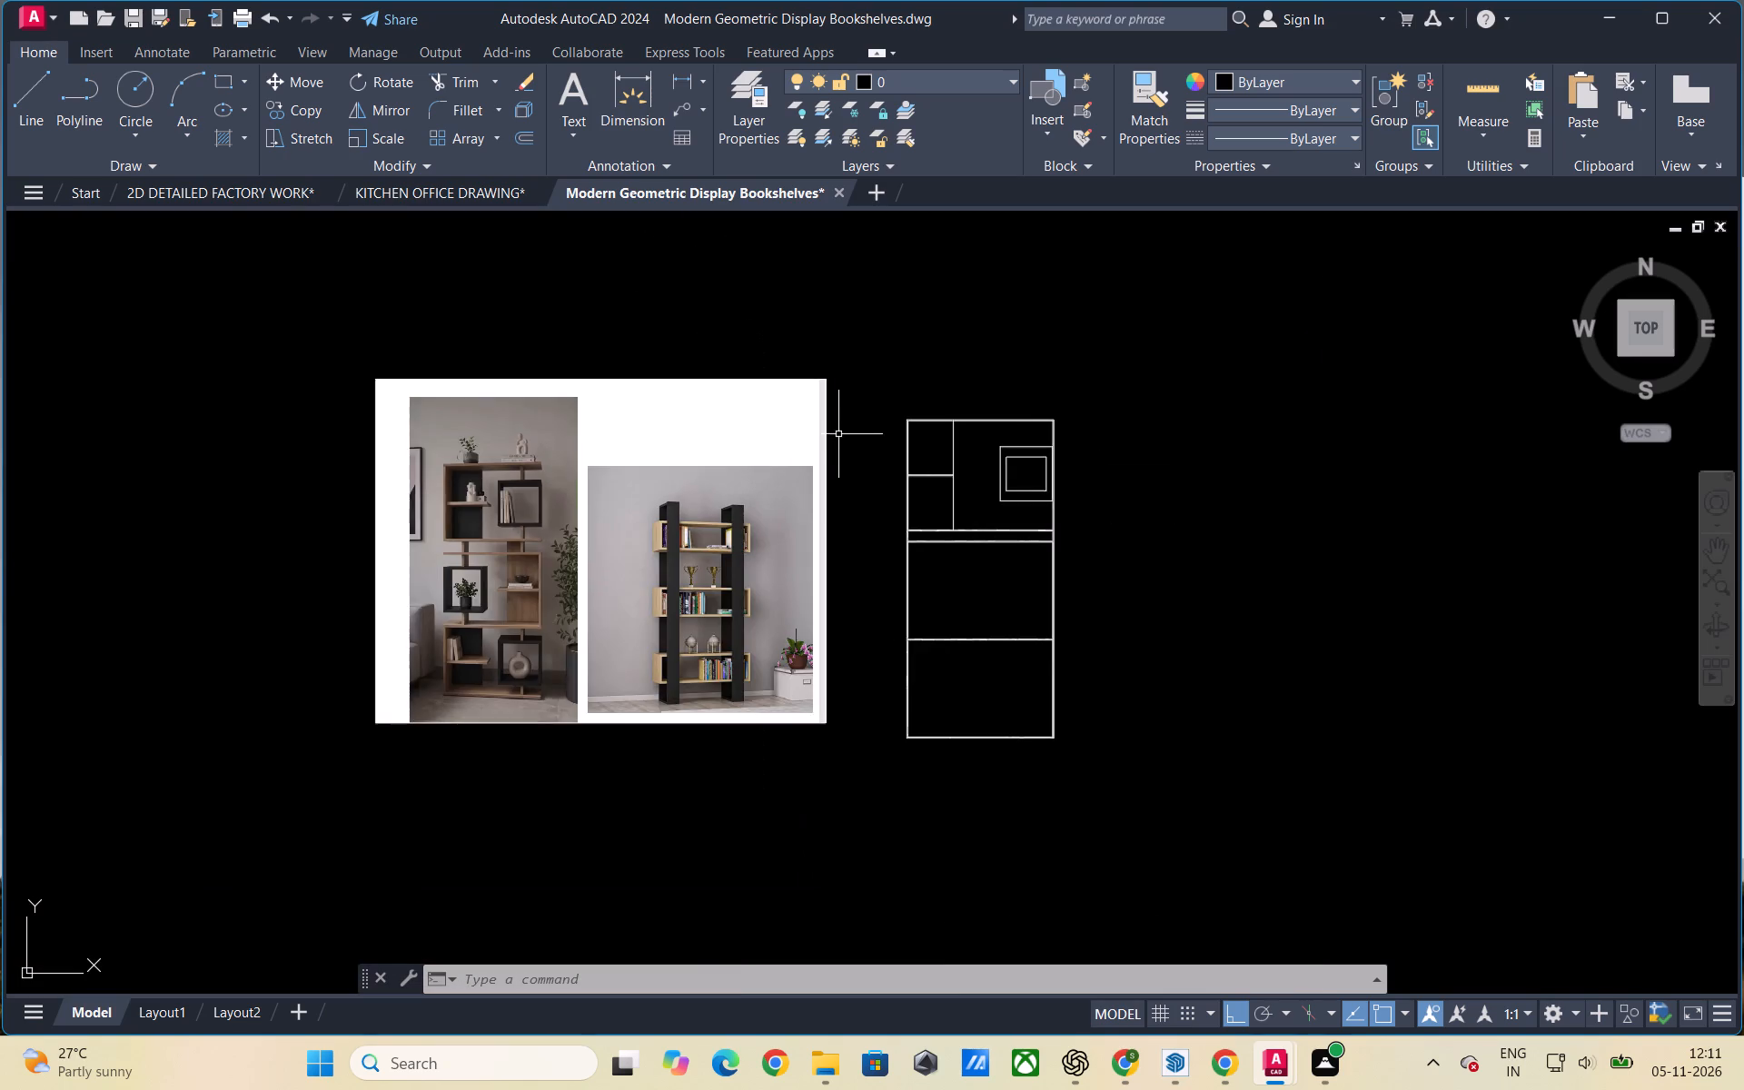
pyautogui.scroll(1, 976, 468)
pyautogui.scroll(1, 1045, 529)
pyautogui.scroll(-1, 447, 427)
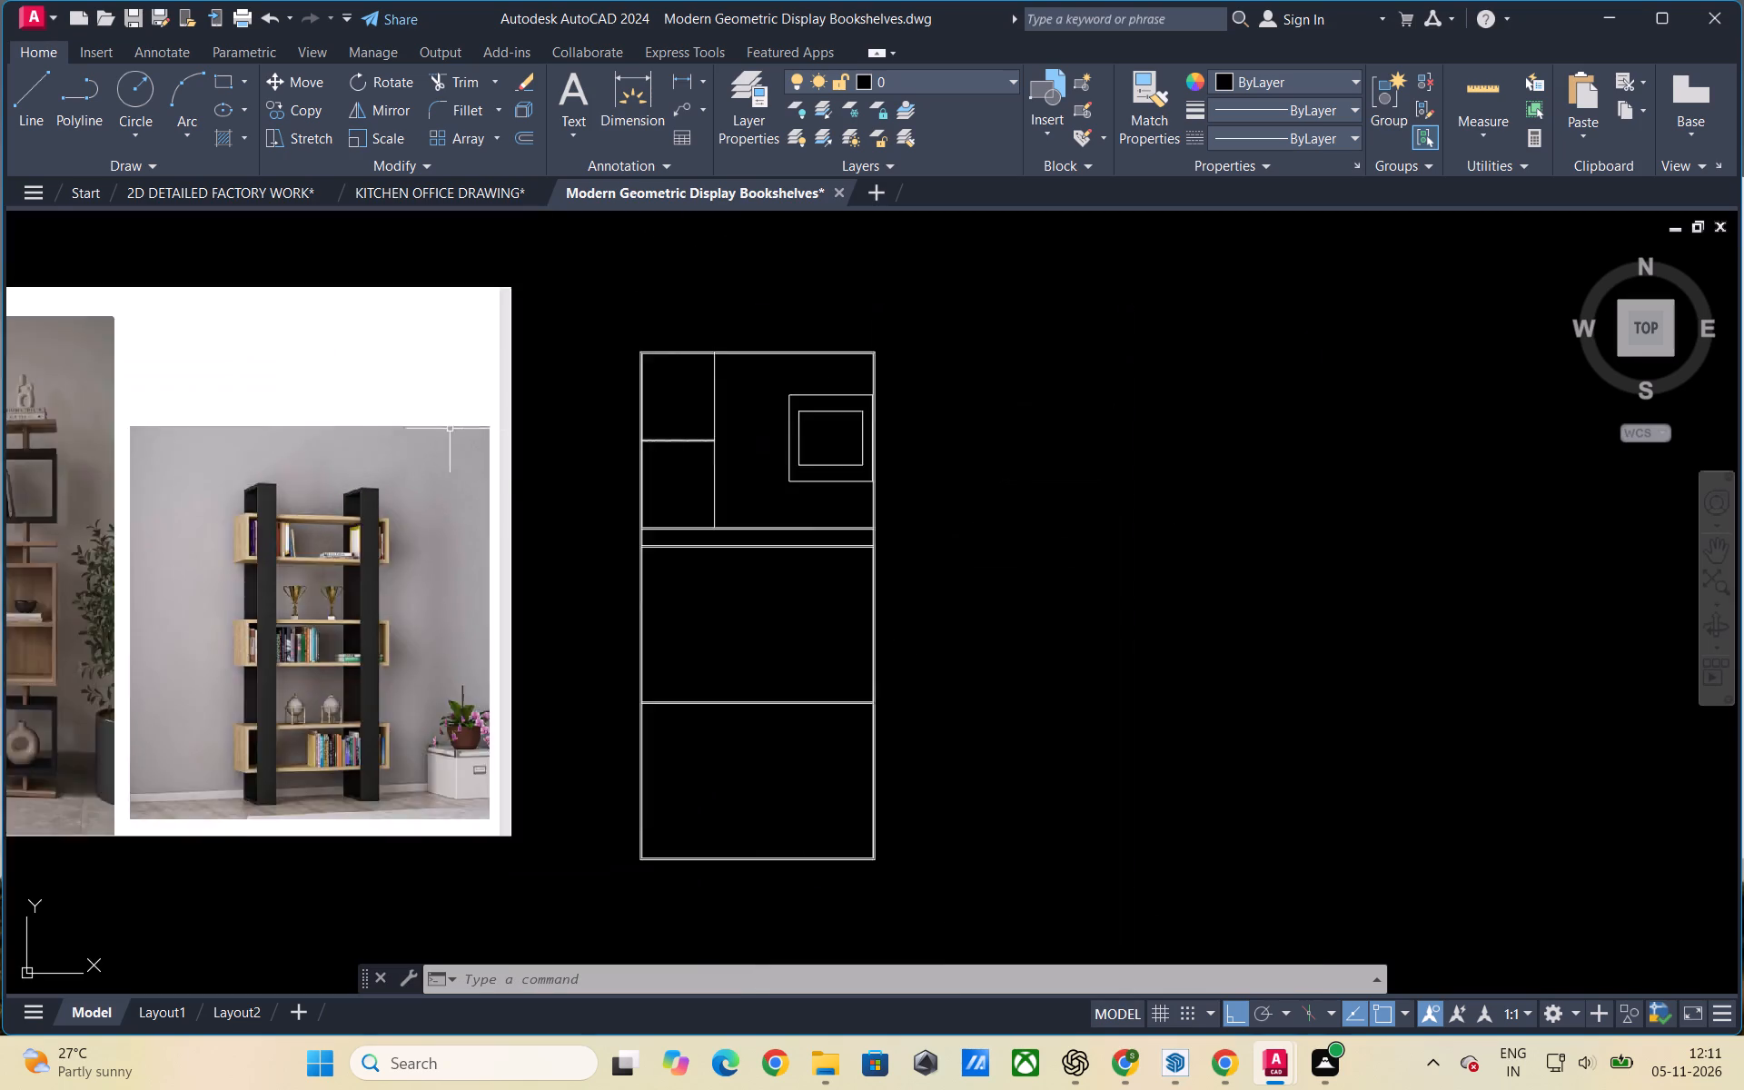
pyautogui.scroll(-2, 518, 439)
pyautogui.scroll(1, 651, 501)
pyautogui.scroll(-1, 1491, 560)
pyautogui.scroll(2, 1036, 486)
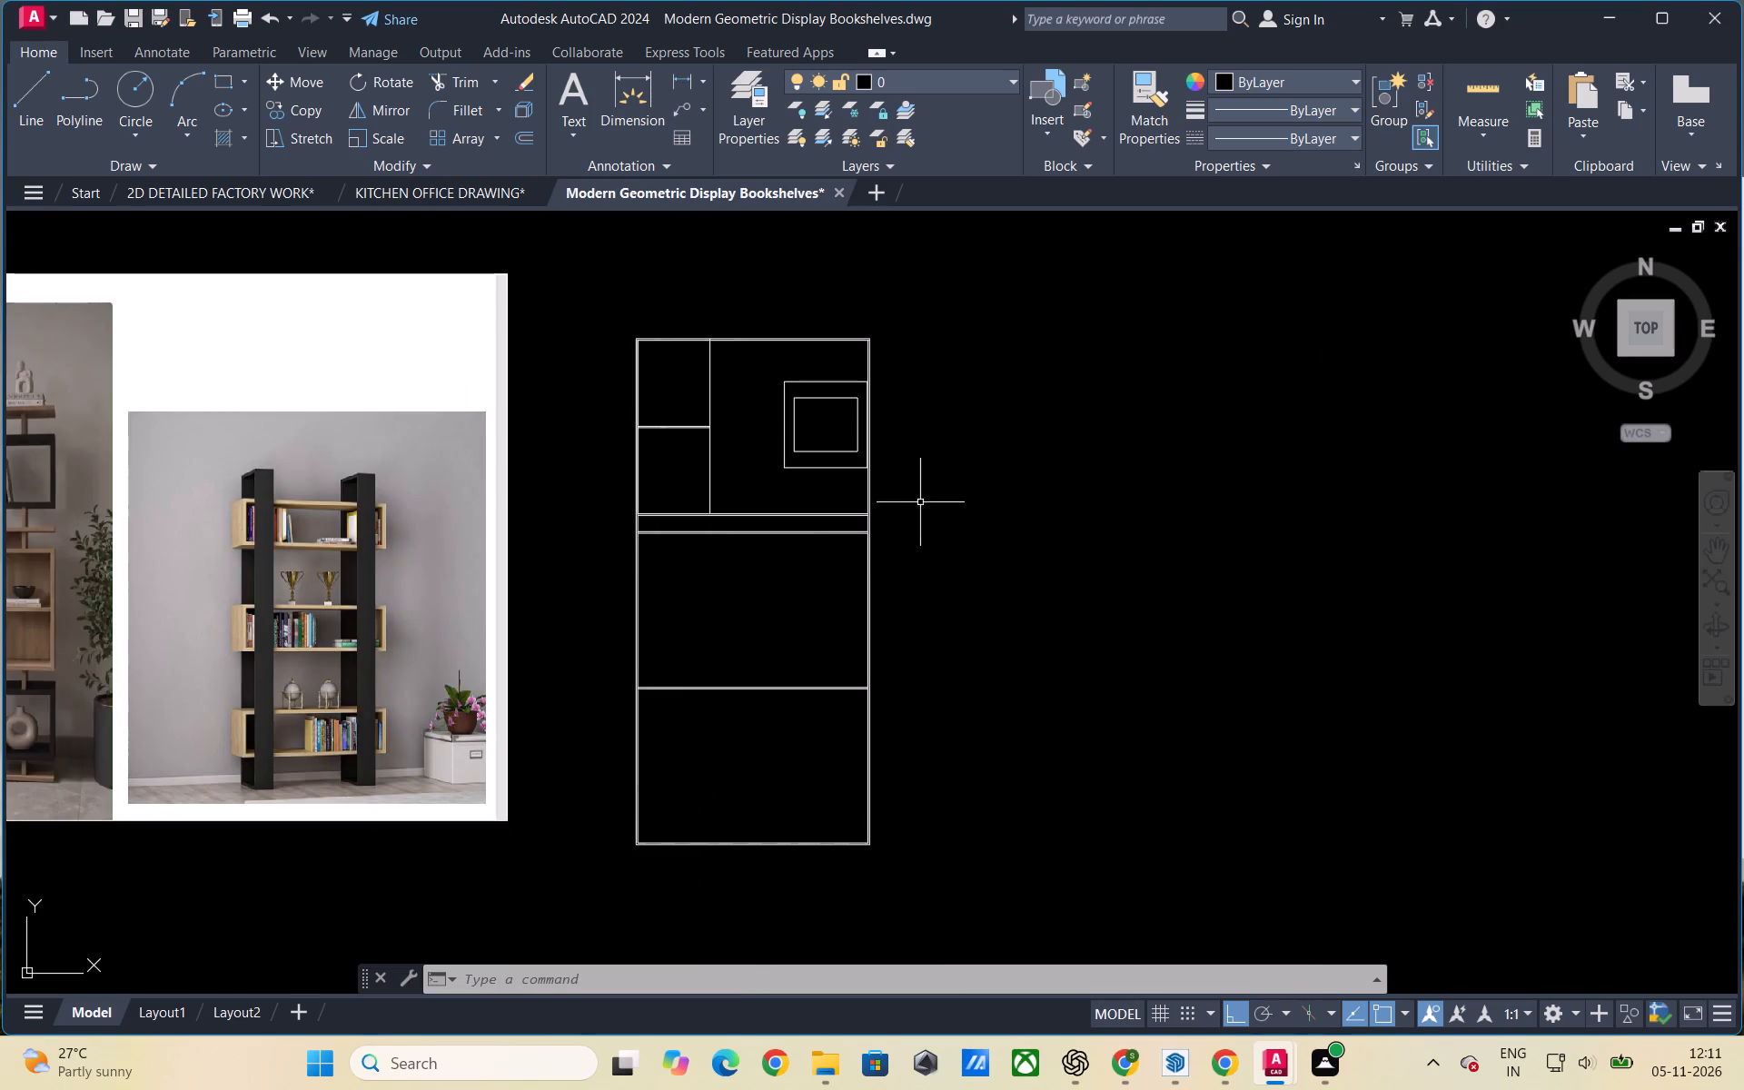
pyautogui.scroll(2, 865, 488)
pyautogui.scroll(-1, 1290, 542)
pyautogui.scroll(2, 871, 462)
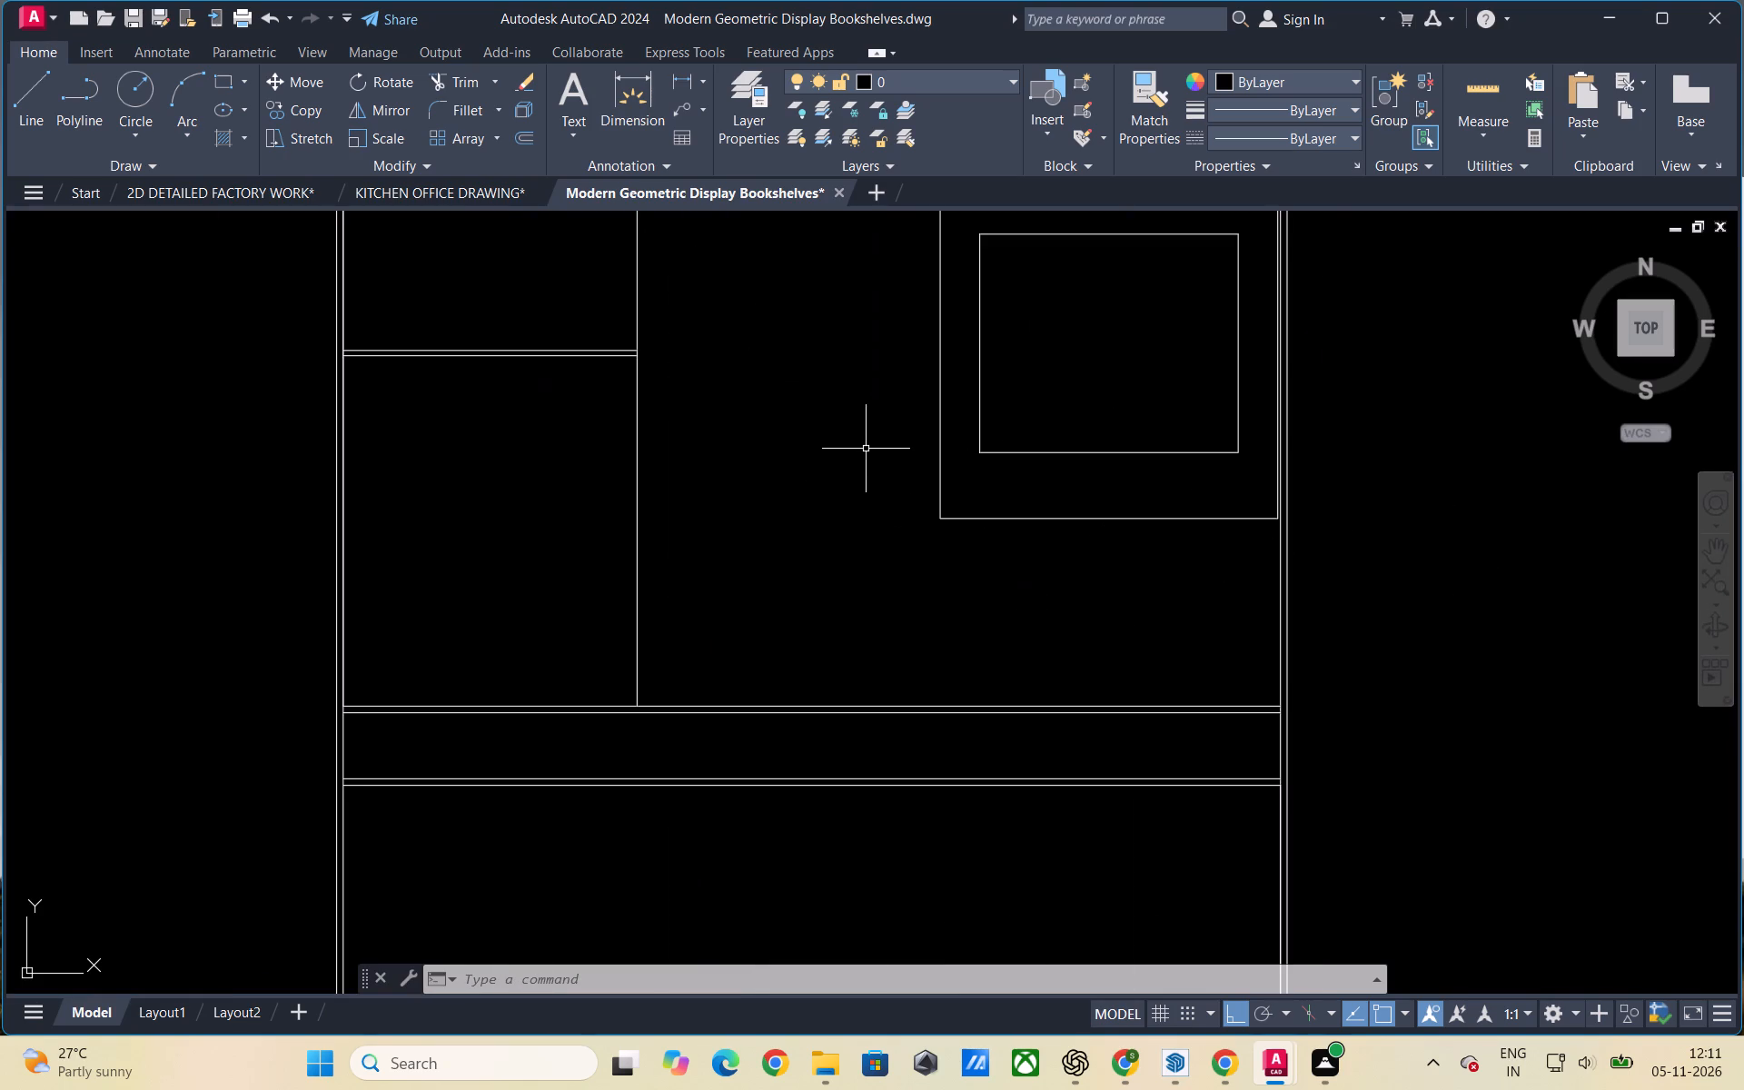
pyautogui.scroll(-1, 985, 590)
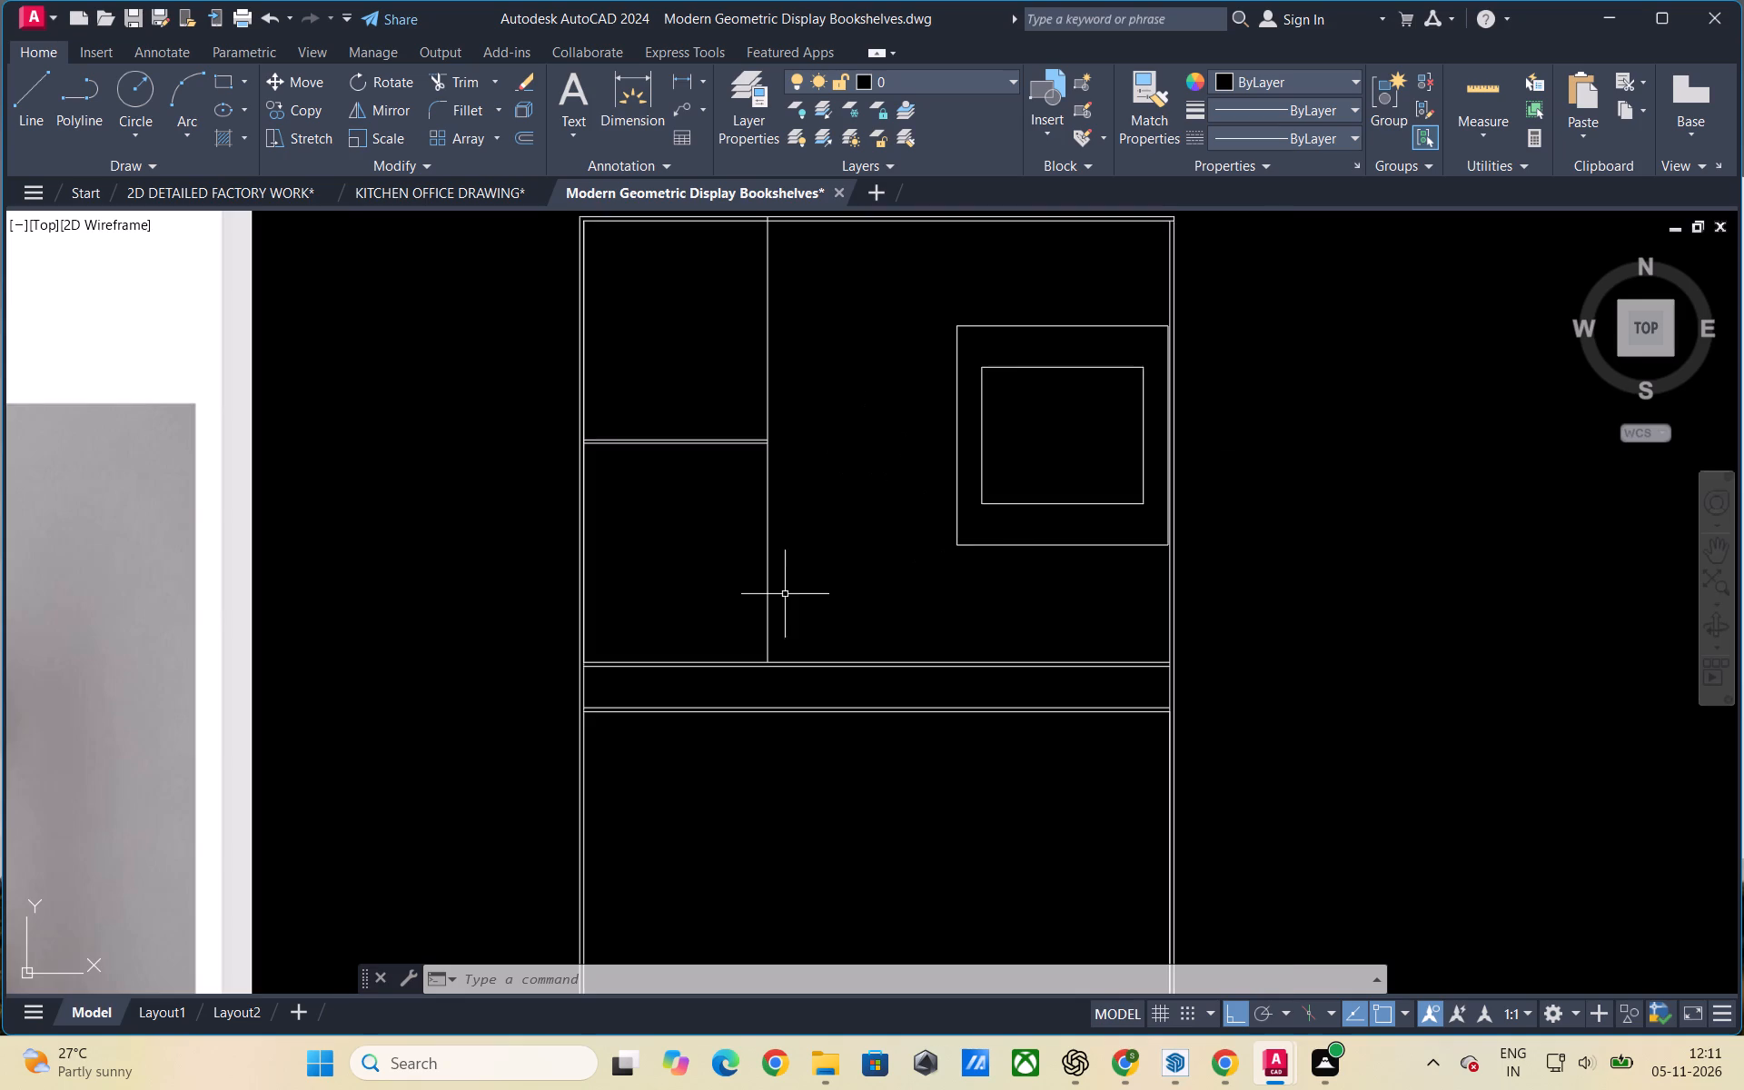
pyautogui.scroll(-2, 764, 596)
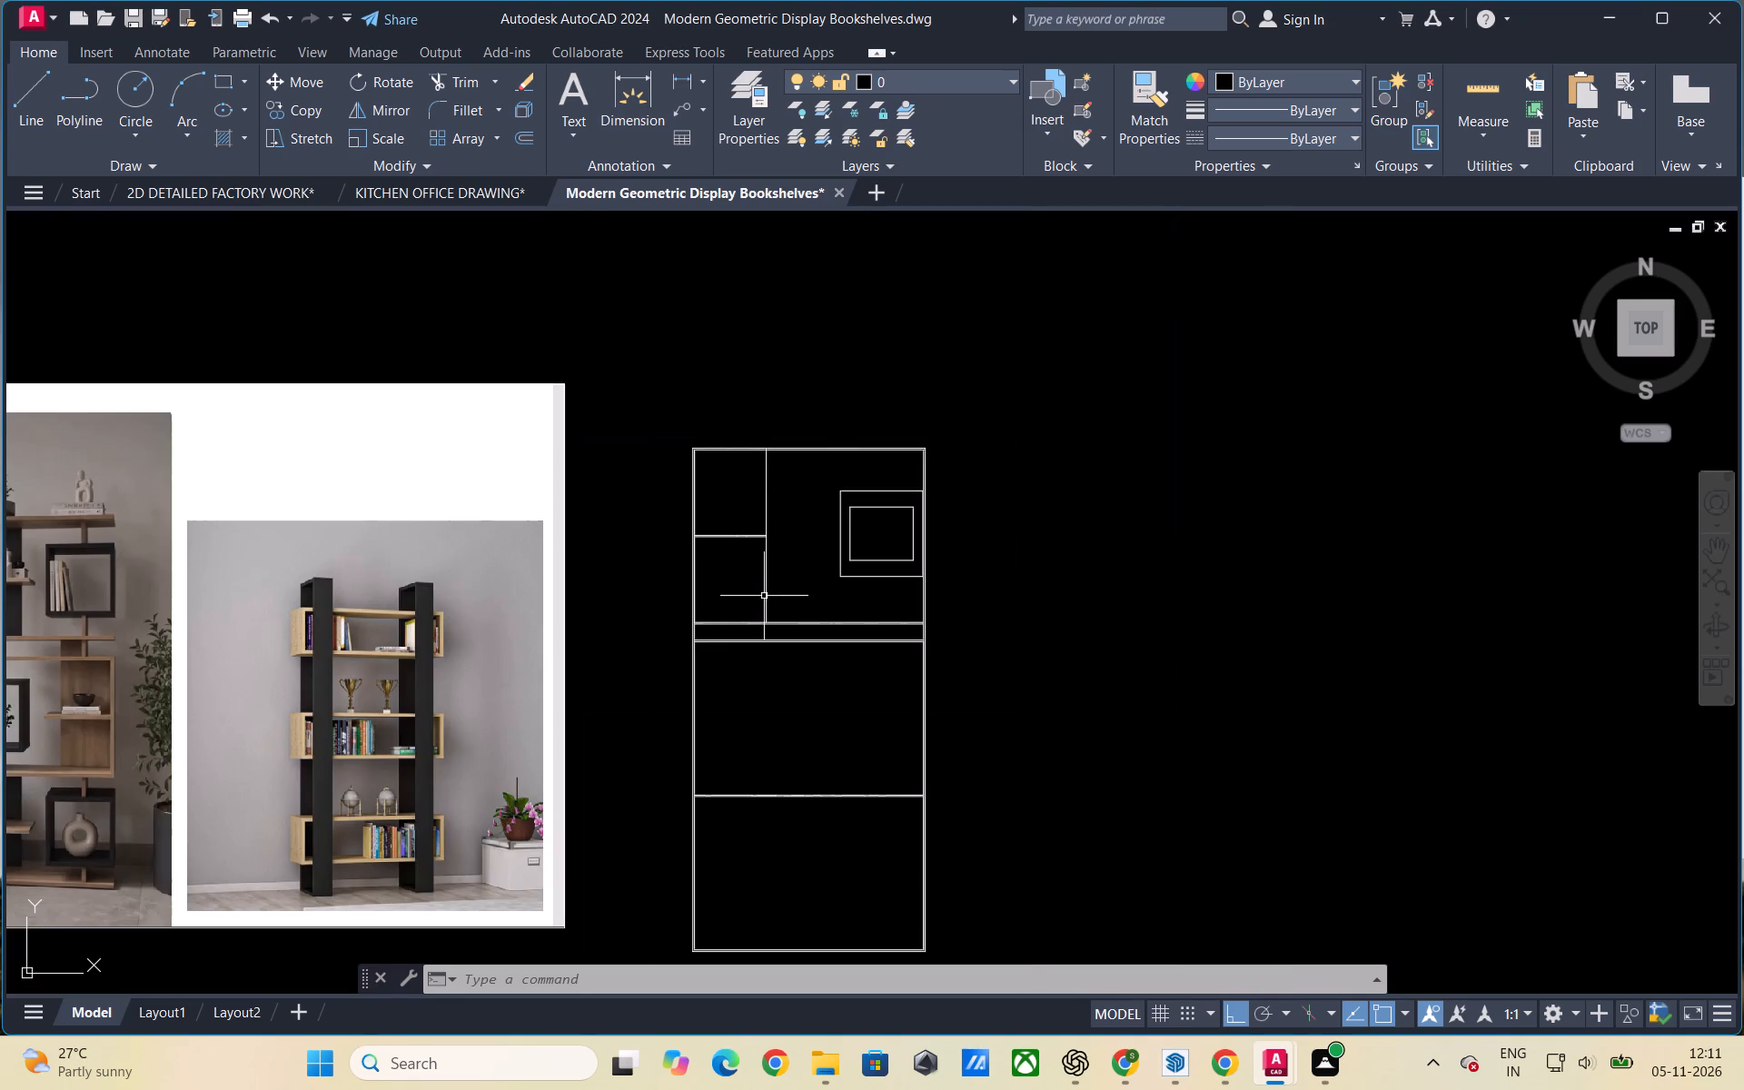
pyautogui.scroll(1, 850, 619)
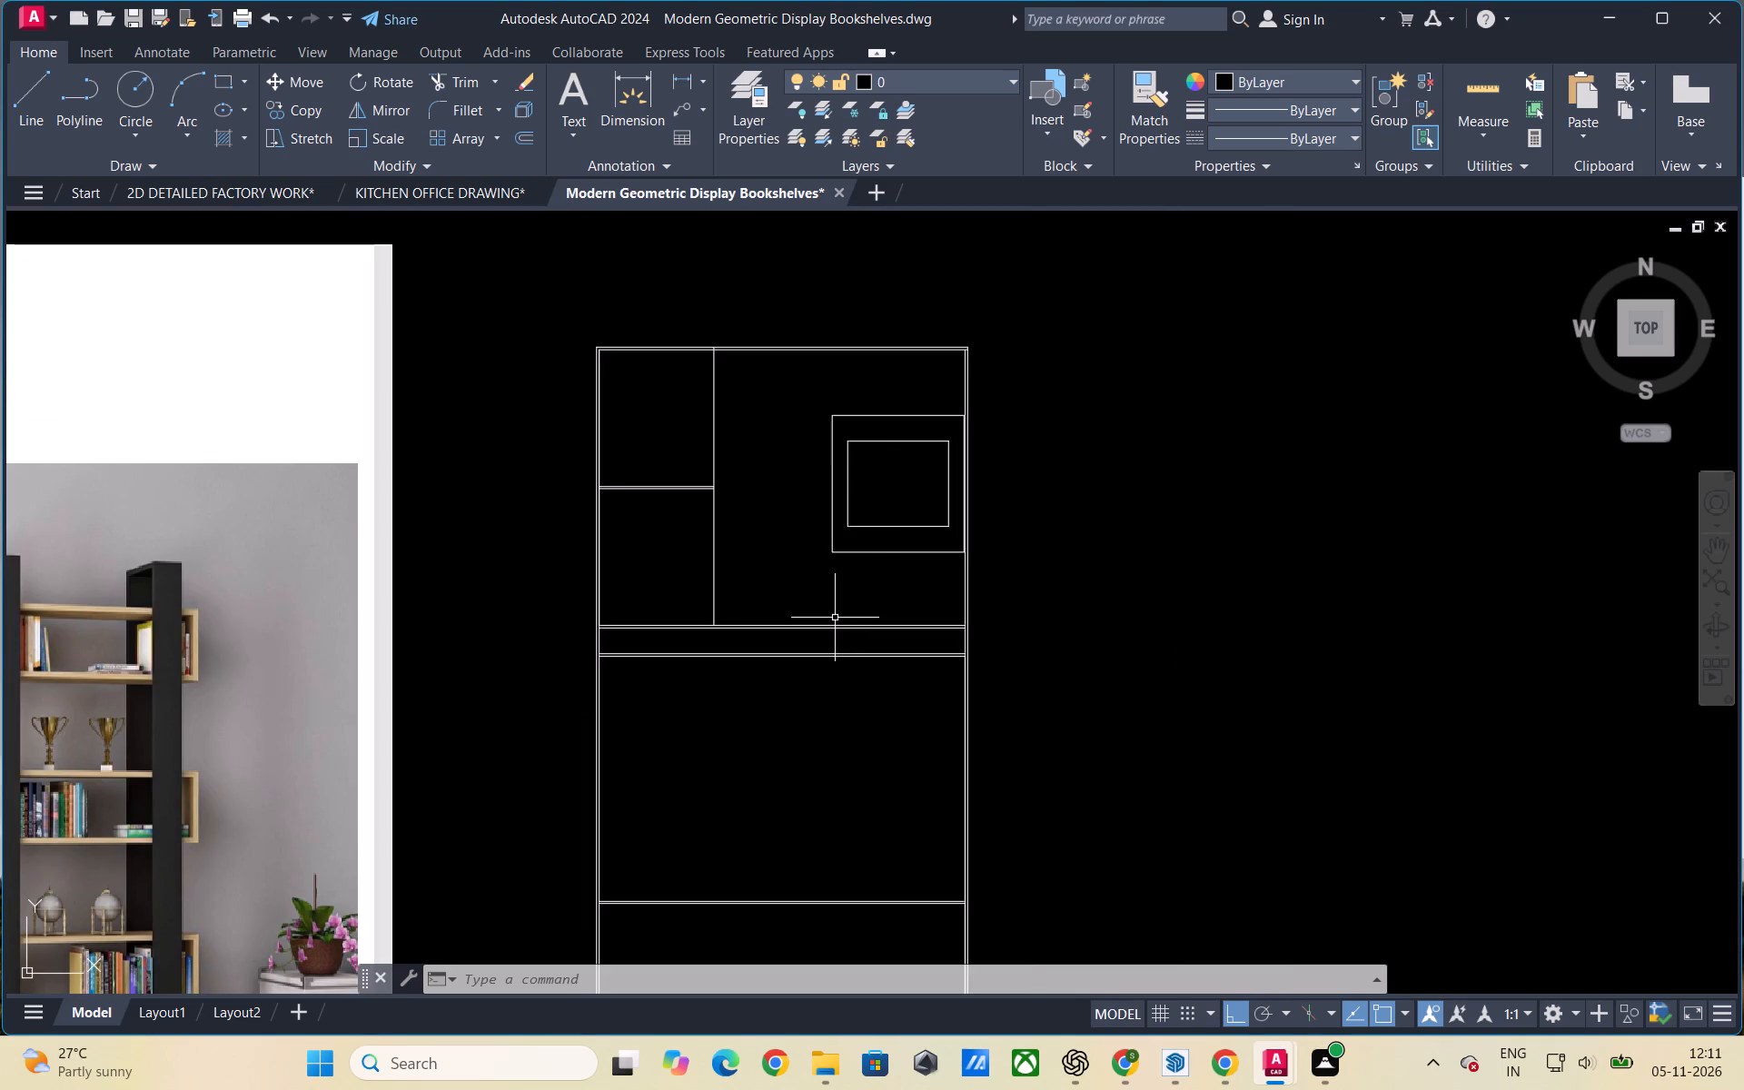
pyautogui.scroll(-1, 835, 618)
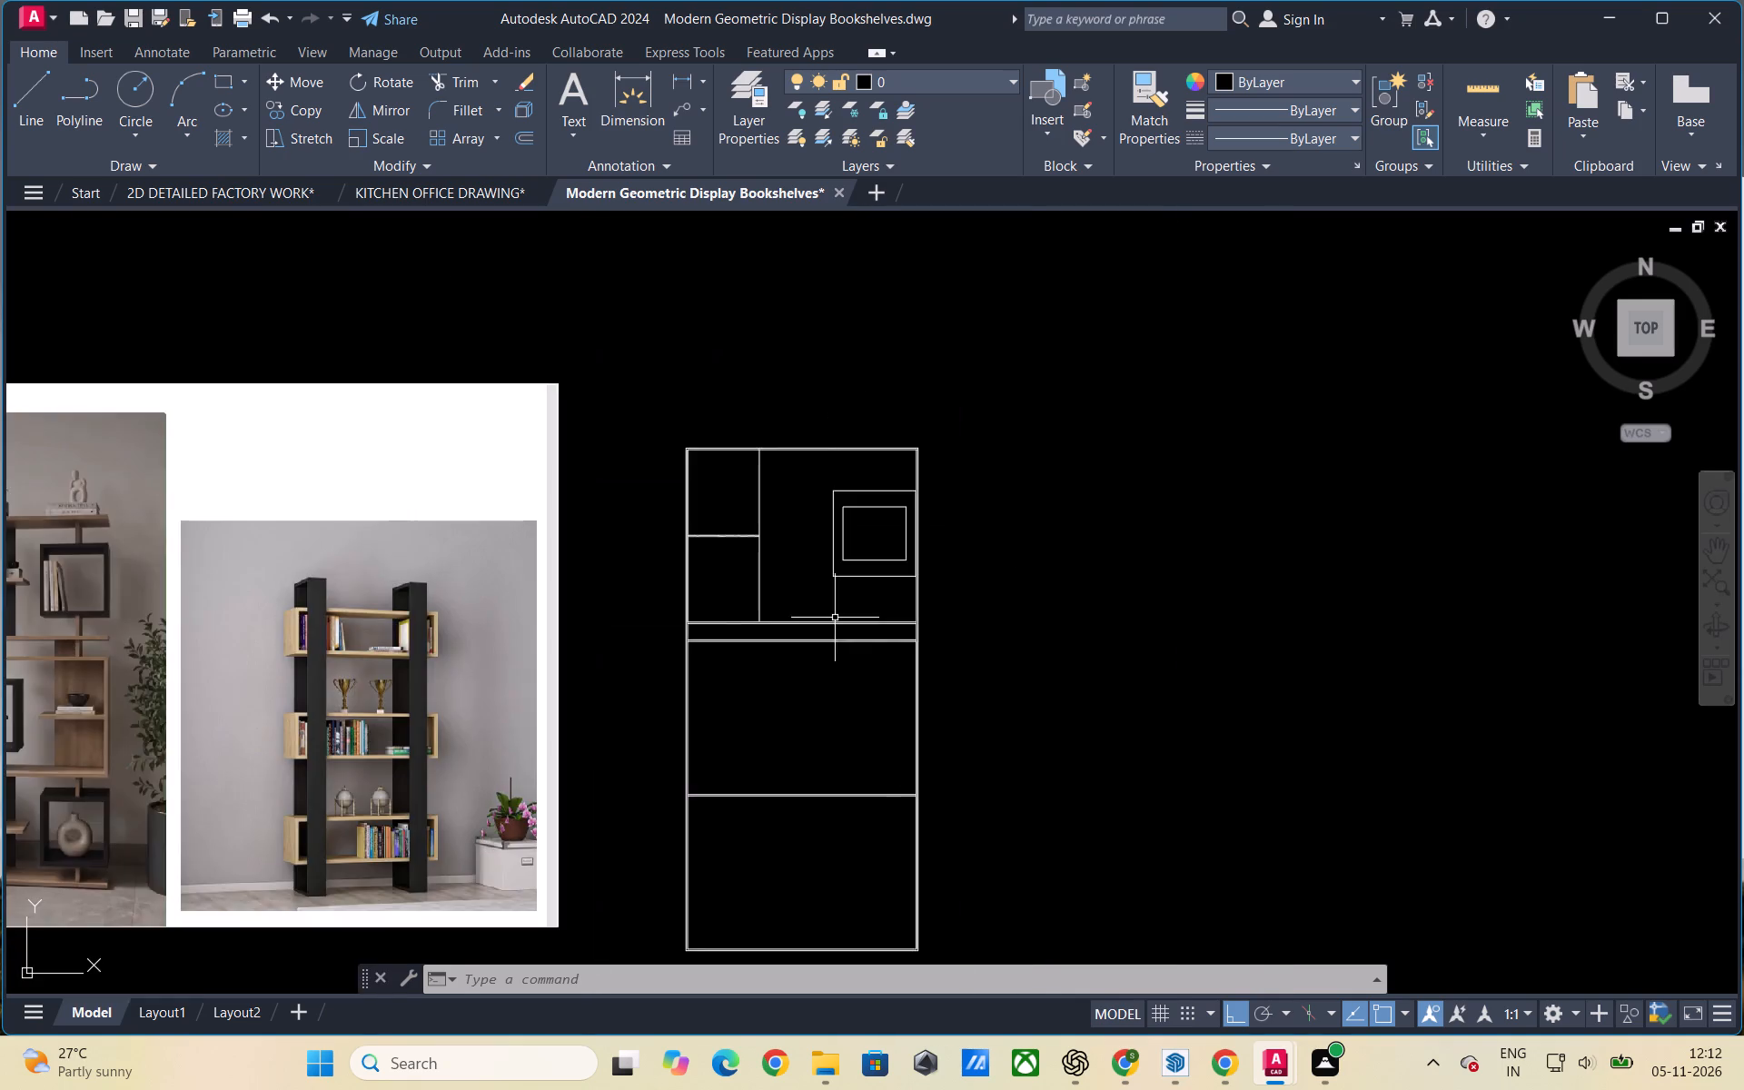
pyautogui.scroll(2, 703, 652)
pyautogui.scroll(-2, 629, 609)
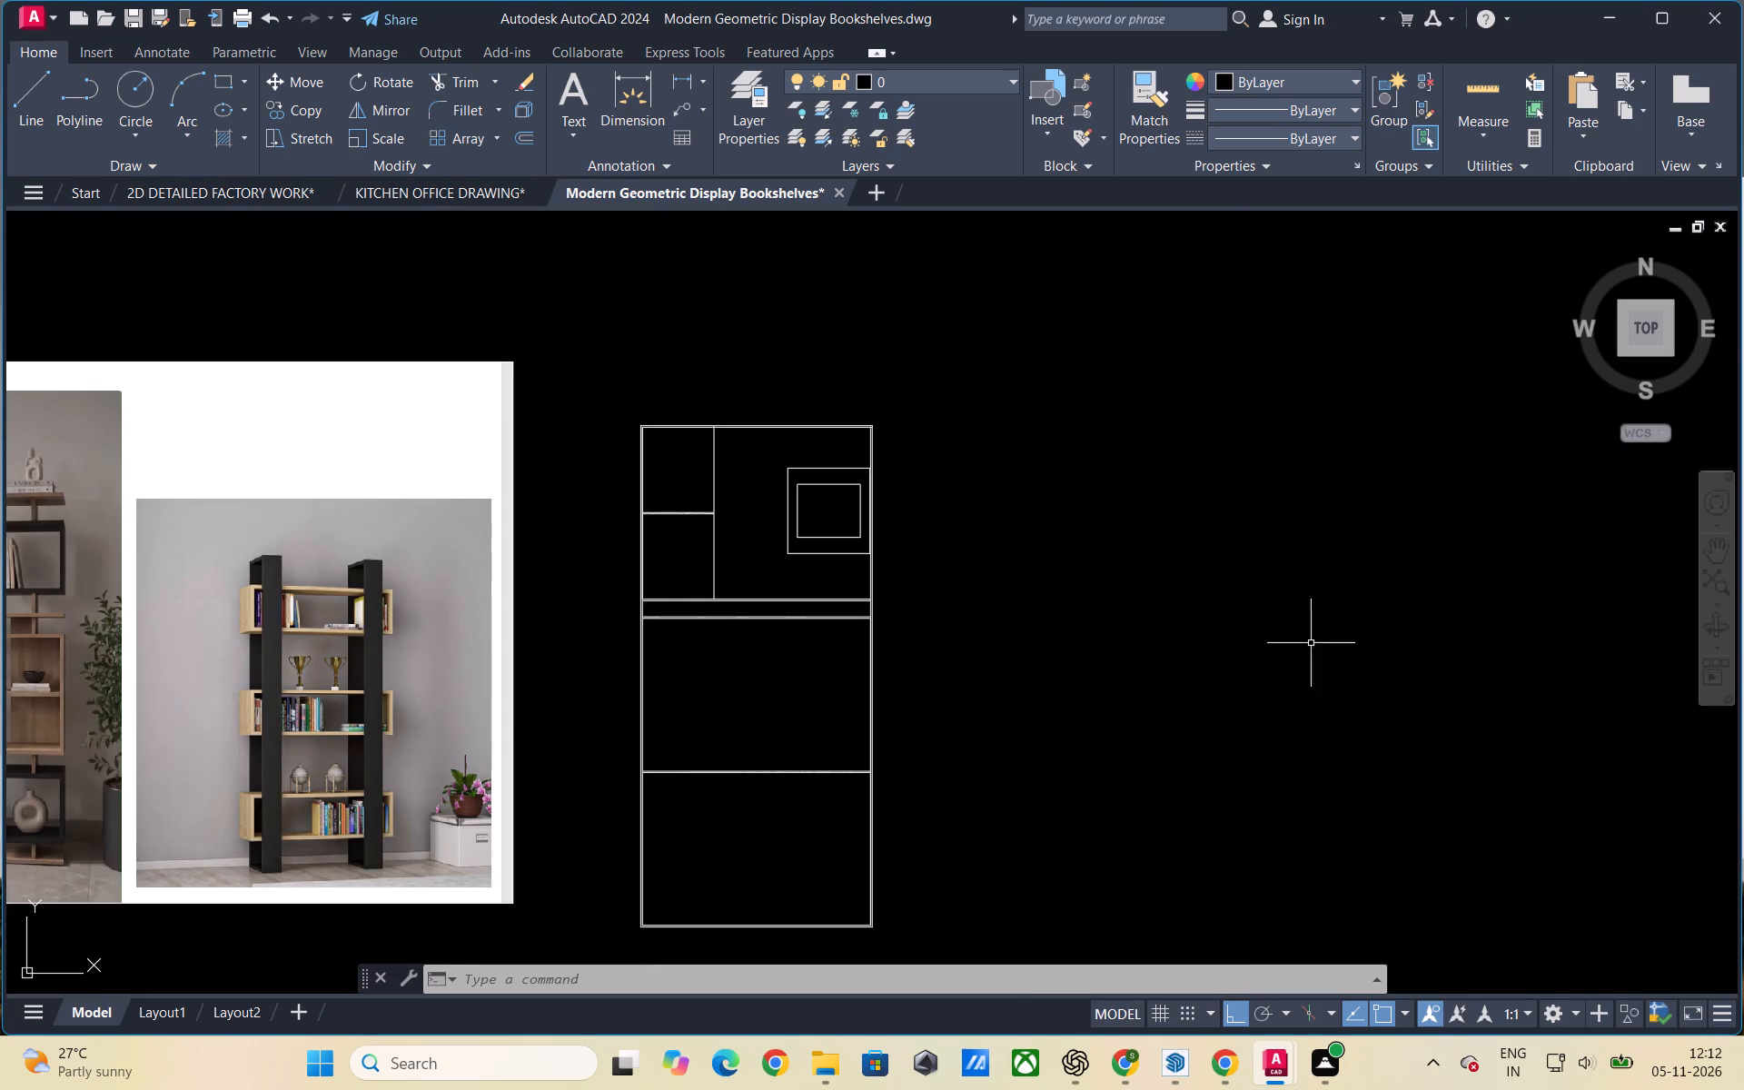
pyautogui.scroll(-1, 1325, 676)
pyautogui.scroll(2, 969, 763)
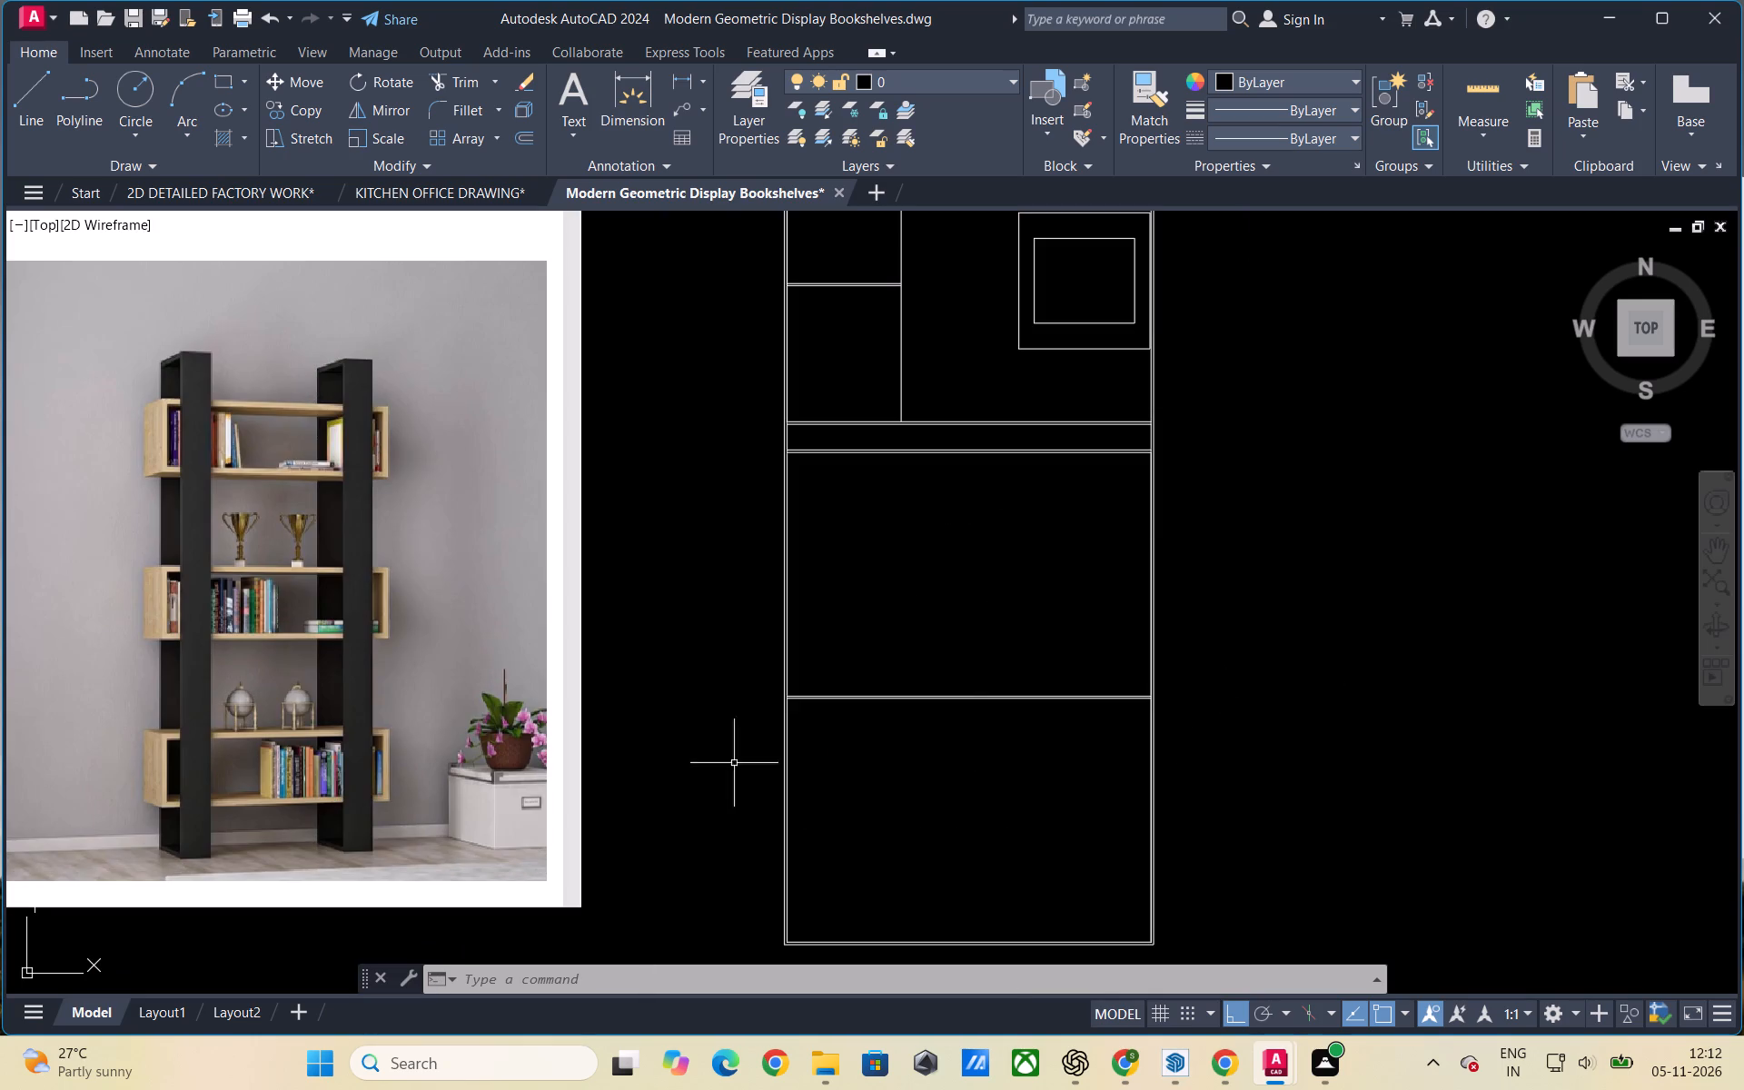
# Compare the overall bookshelf elevation and its upper compartments with the two reference photos.
pyautogui.scroll(-1, 679, 763)
pyautogui.scroll(-1, 591, 696)
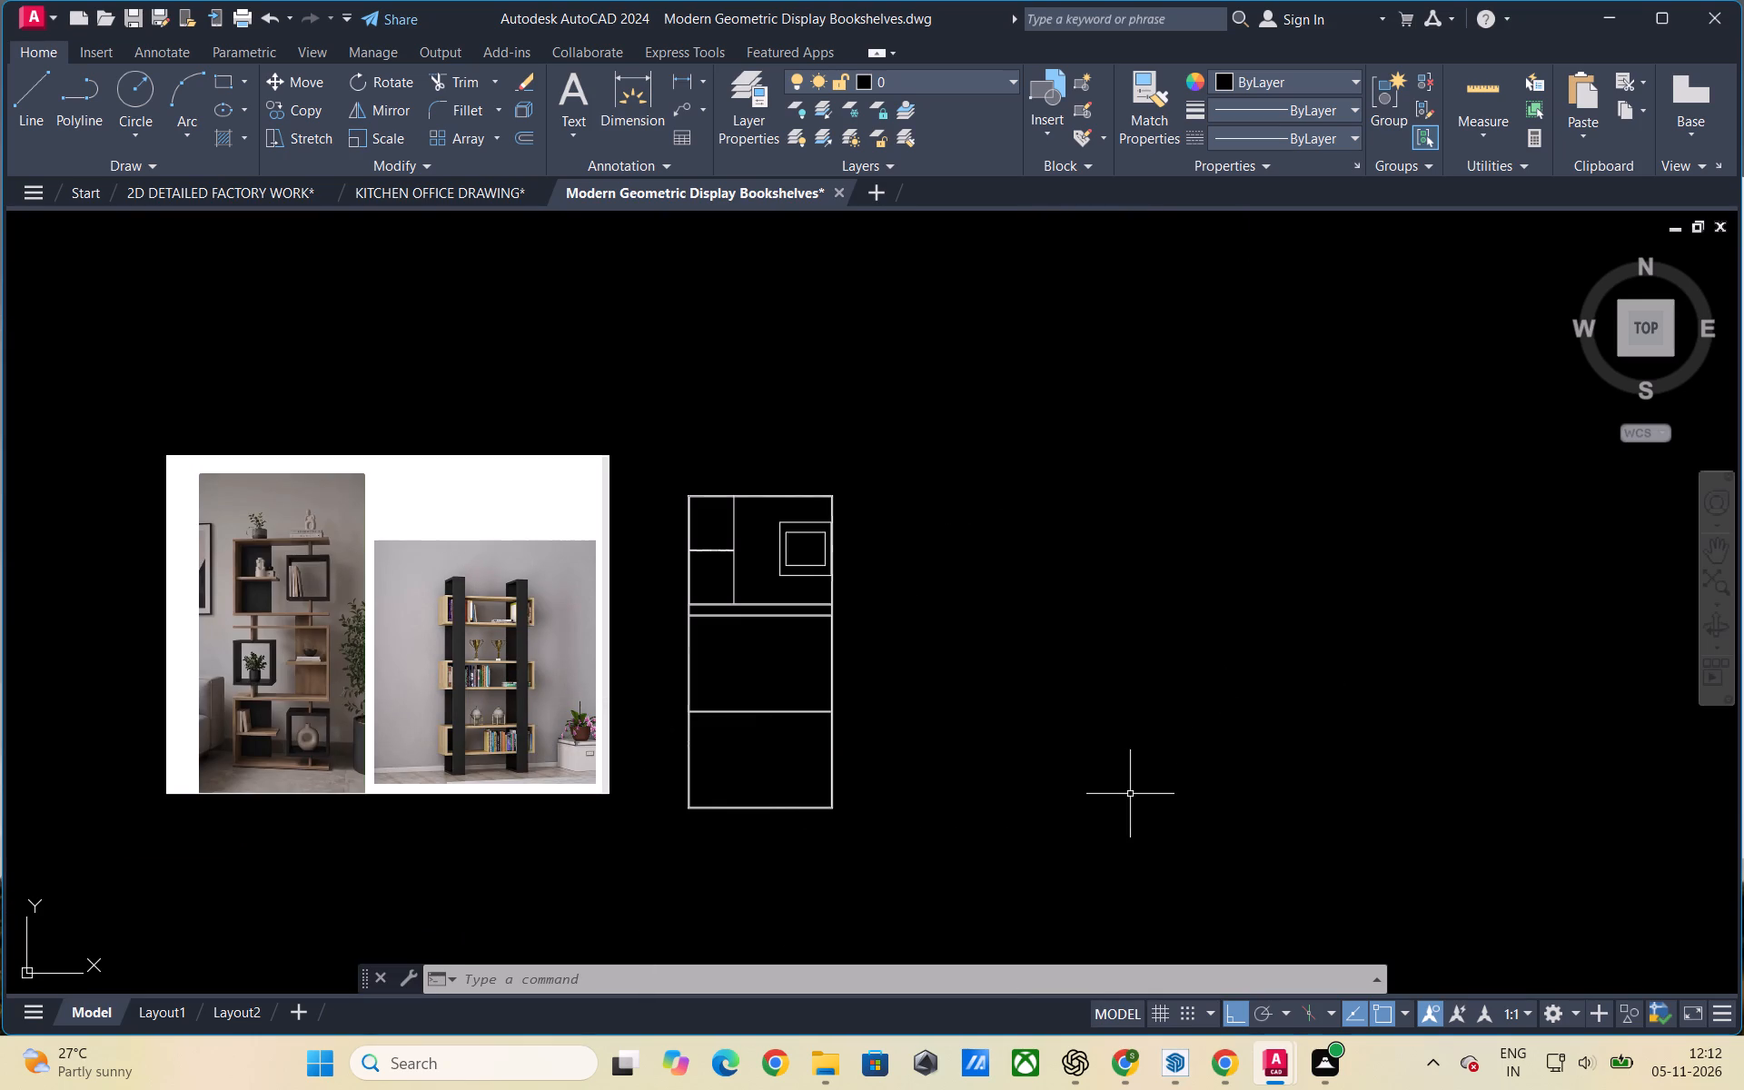
pyautogui.scroll(2, 1130, 794)
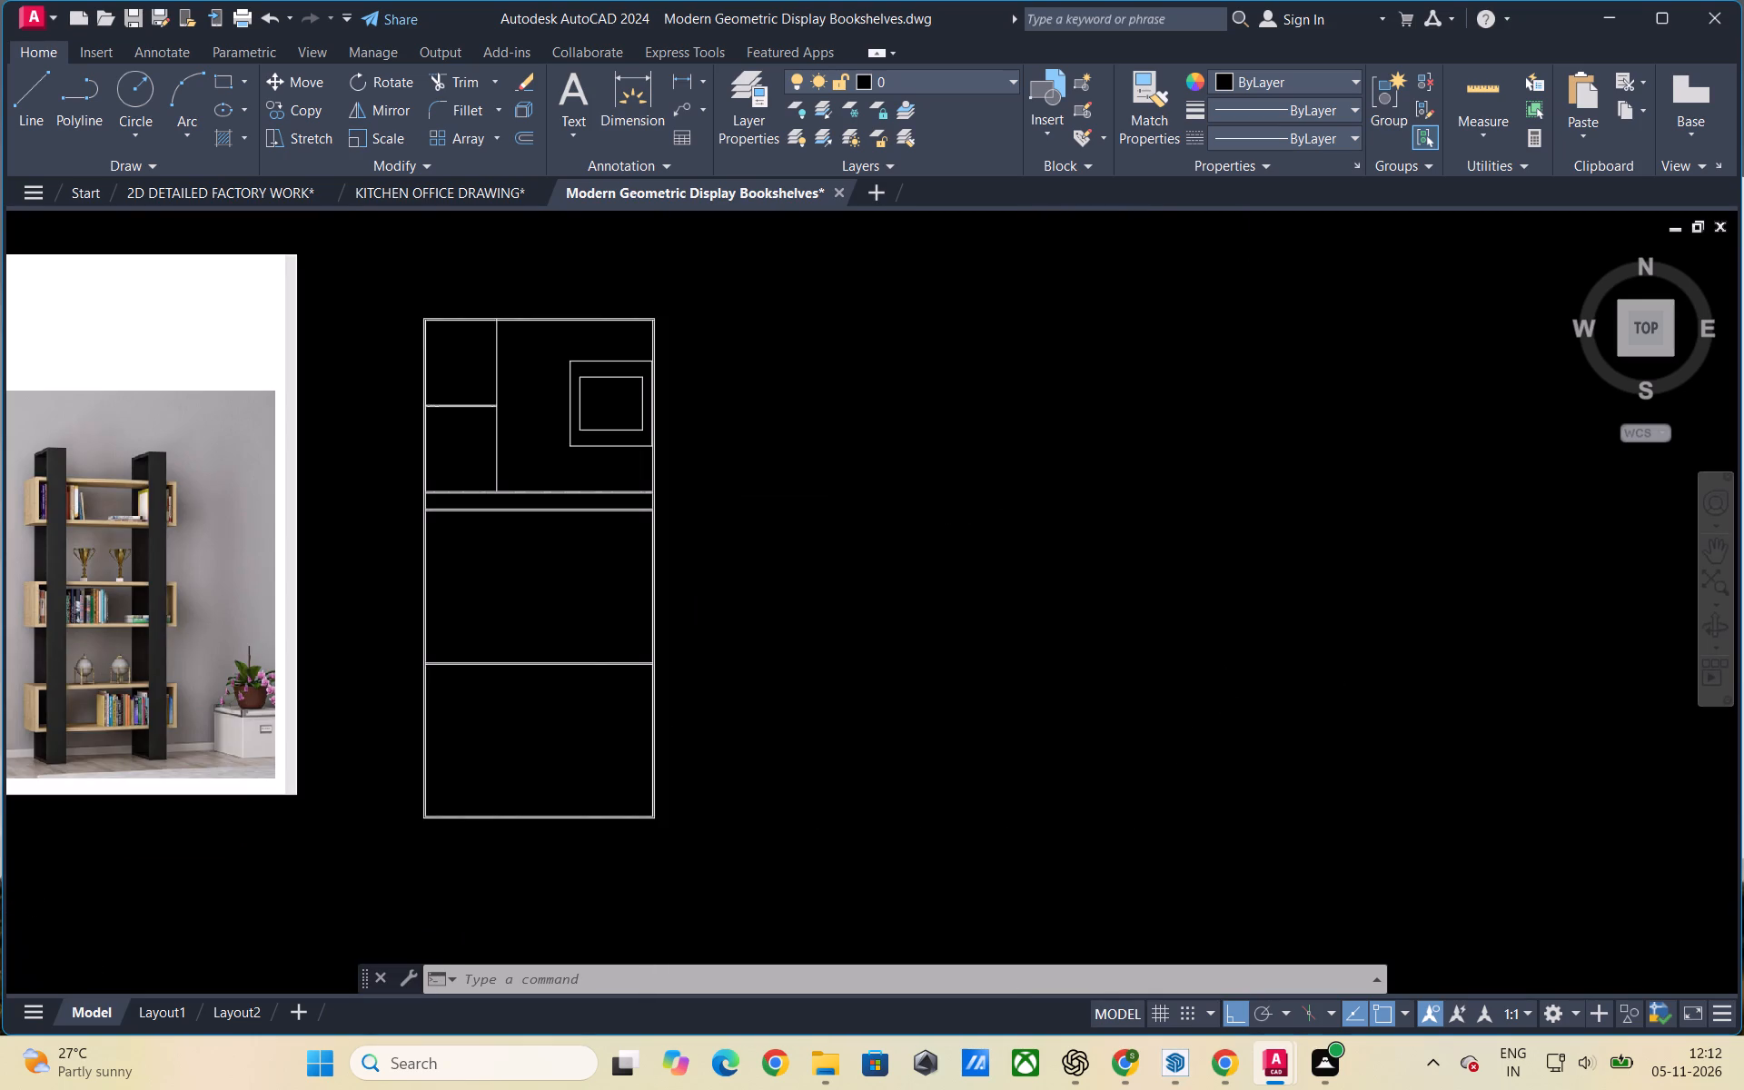
pyautogui.scroll(1, 1130, 794)
pyautogui.scroll(-2, 1121, 782)
pyautogui.scroll(-1, 1107, 691)
pyautogui.scroll(3, 705, 590)
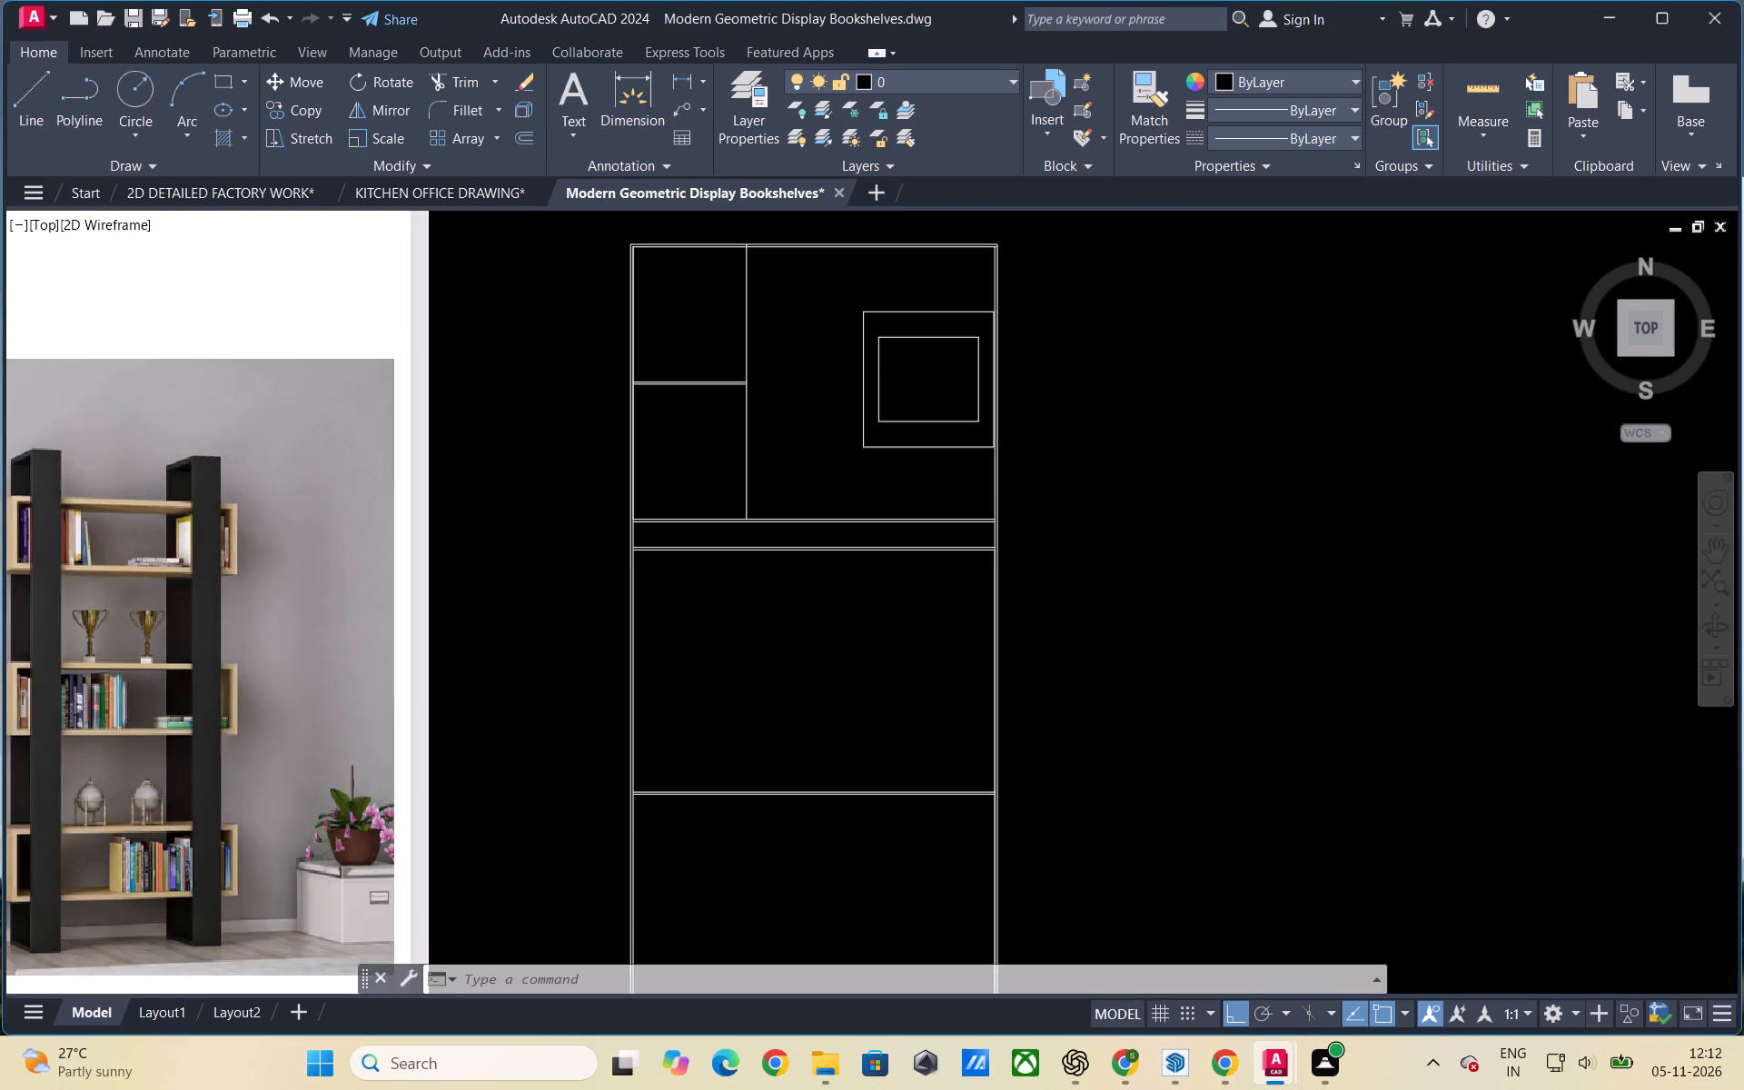
pyautogui.scroll(-1, 705, 590)
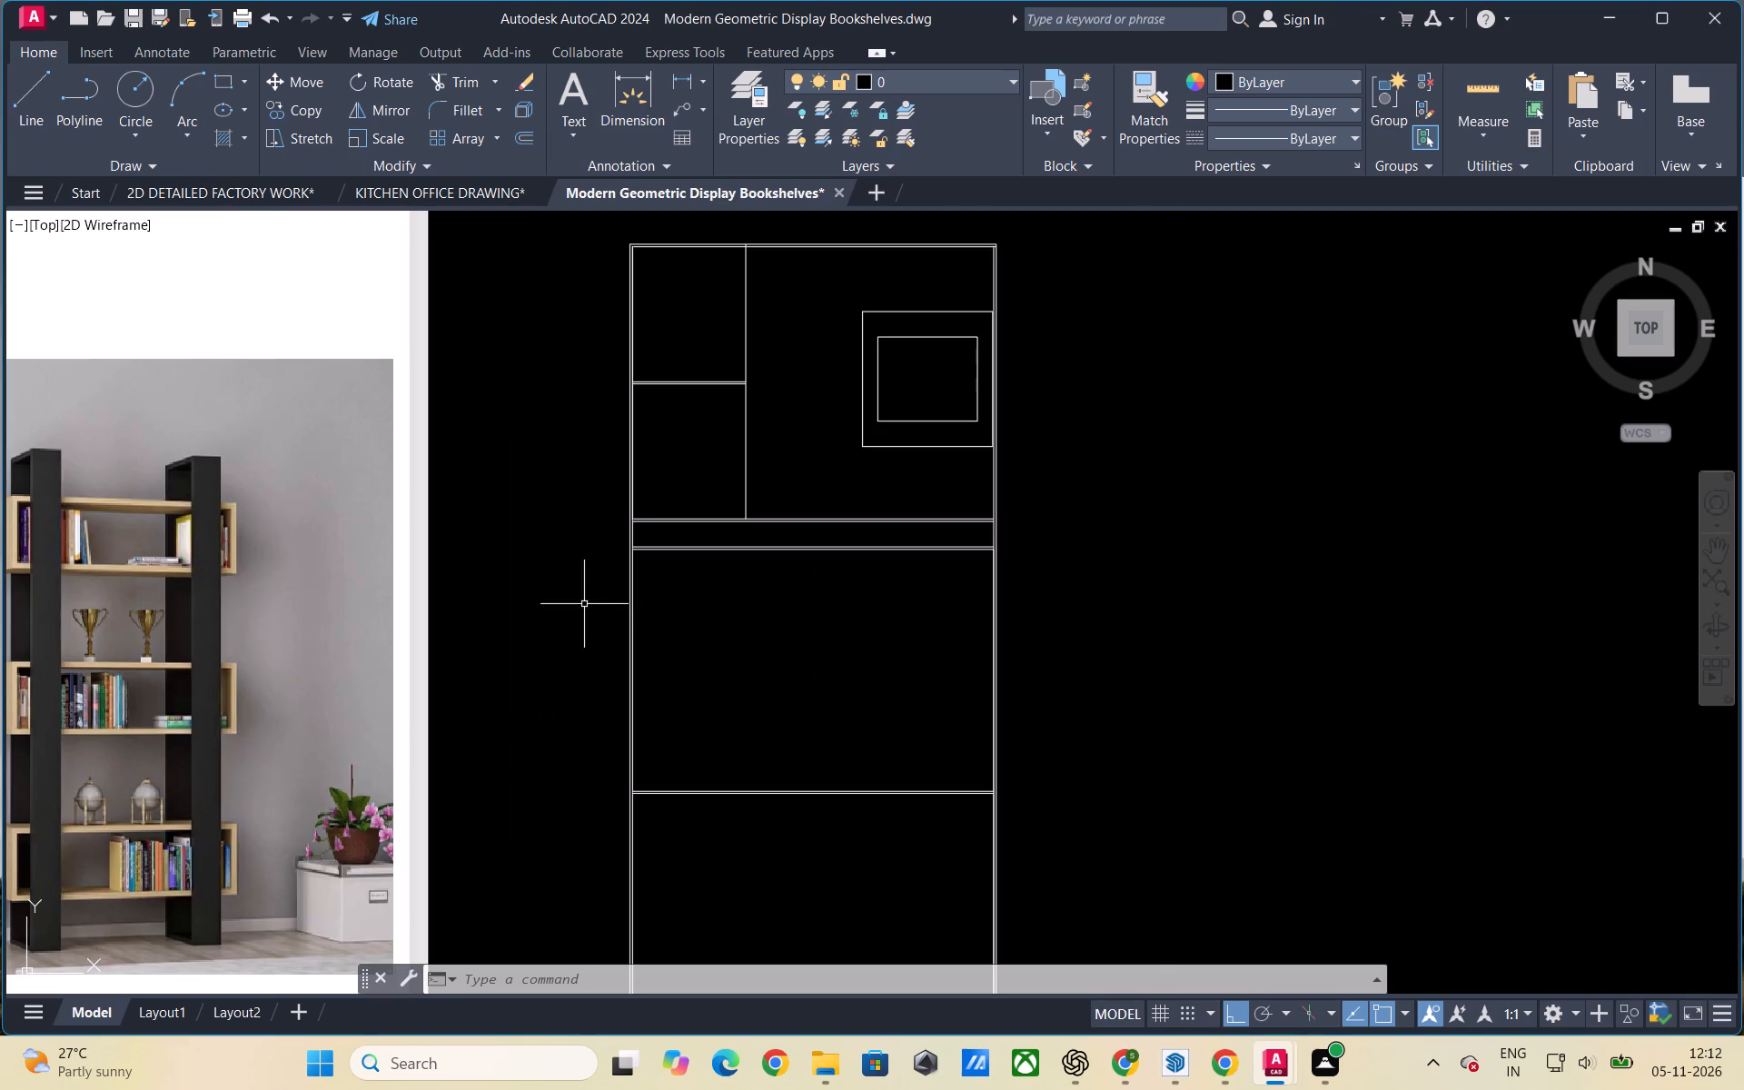
pyautogui.scroll(1, 584, 604)
pyautogui.scroll(-1, 809, 637)
pyautogui.scroll(-1, 1035, 644)
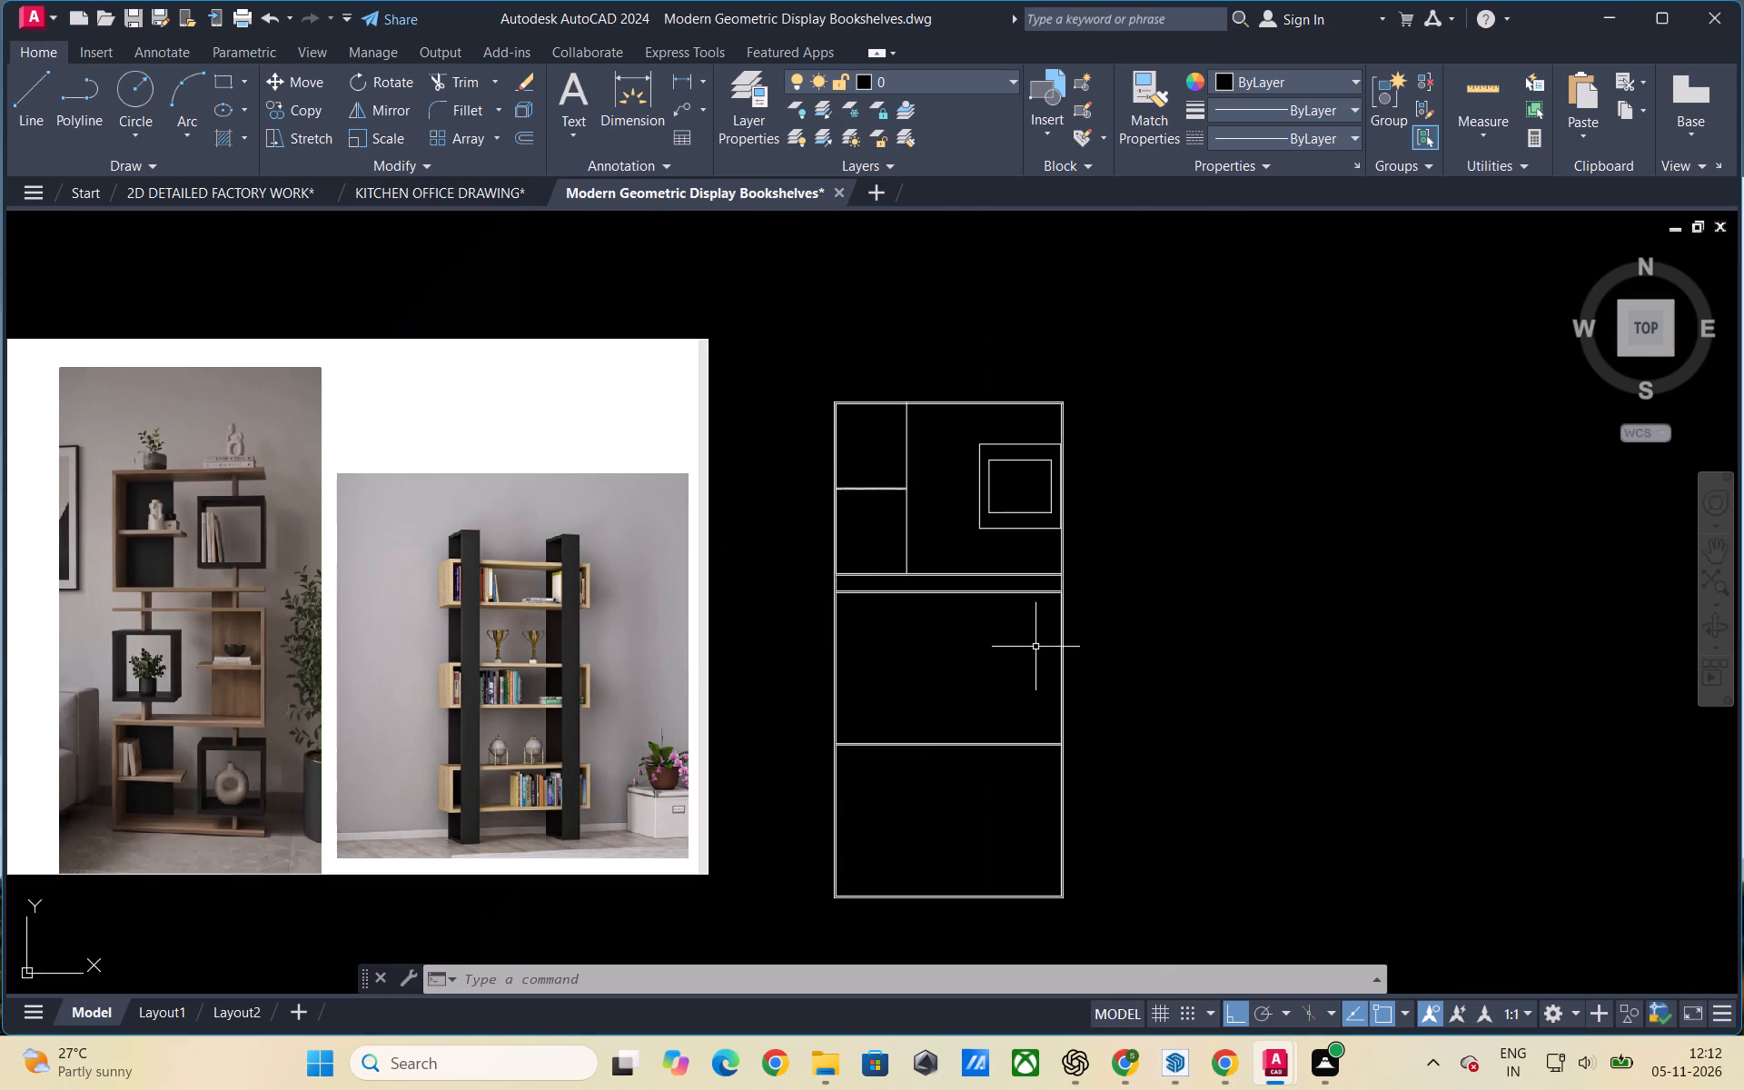
# Inspect the empty middle section and the double shelf line beneath it where they meet the bookshelf's side panel.
pyautogui.scroll(1, 966, 693)
pyautogui.scroll(1, 766, 721)
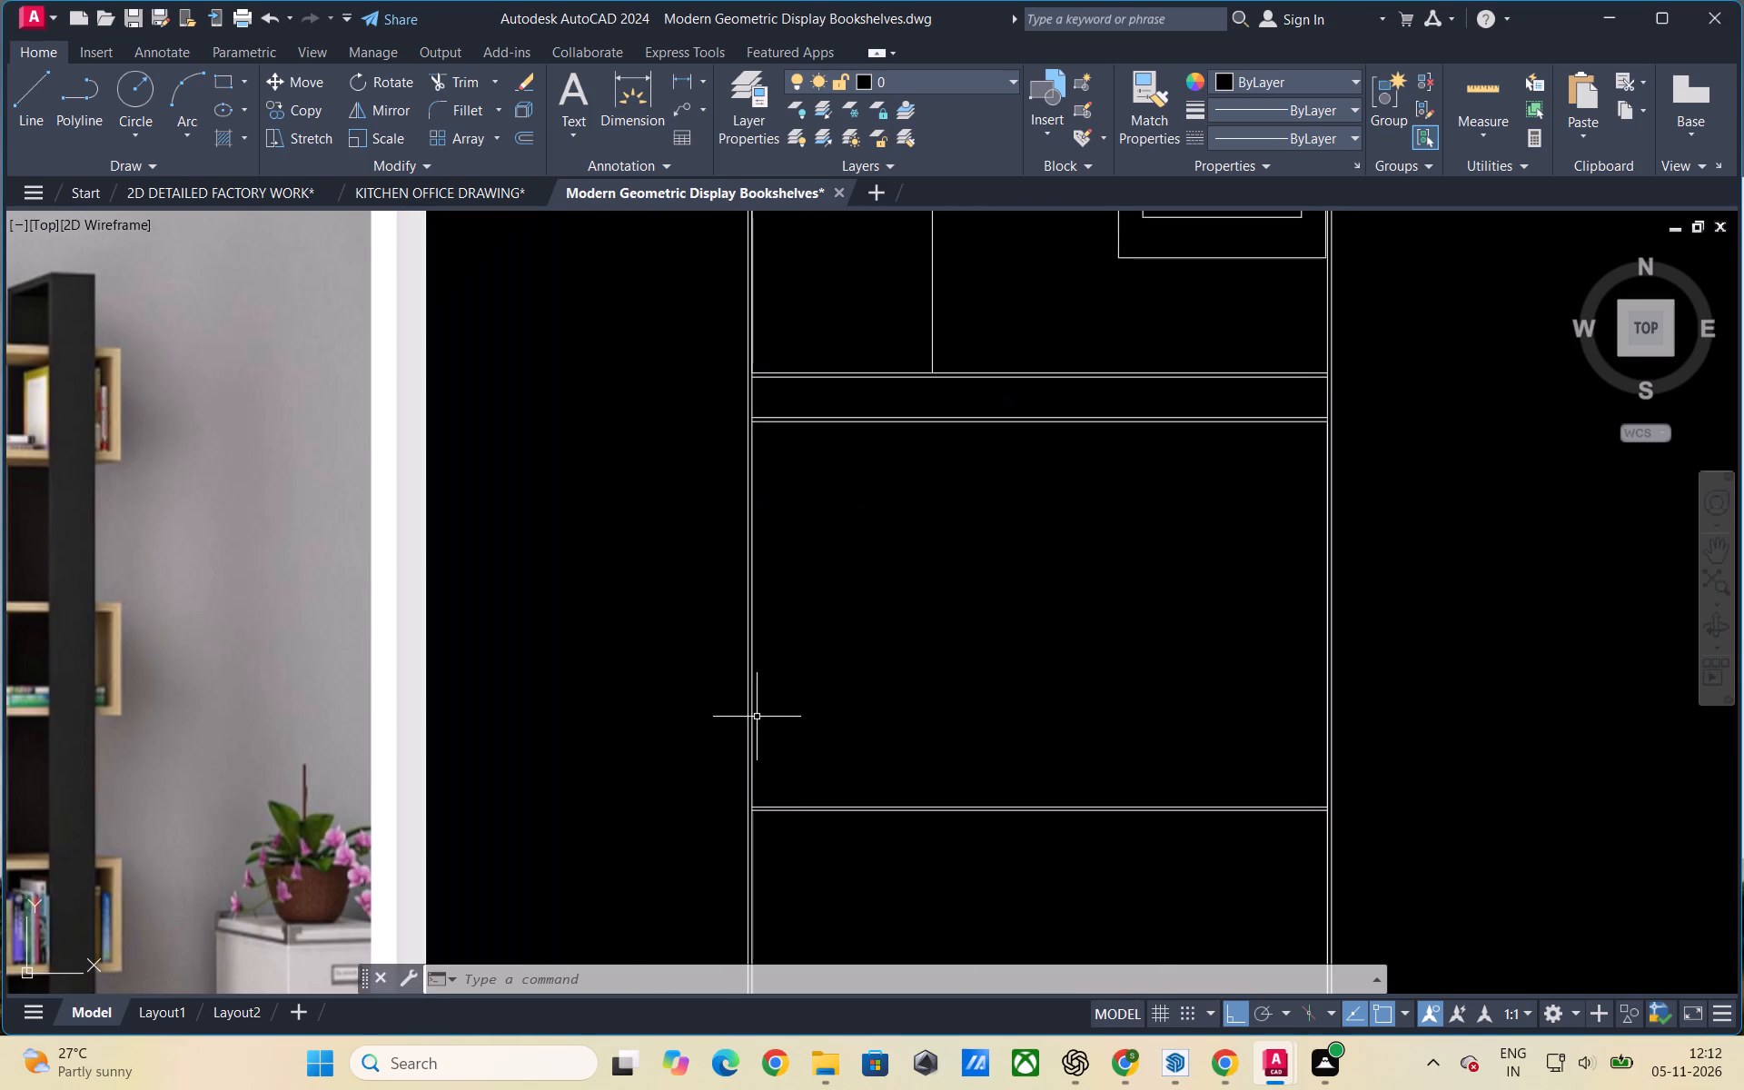
pyautogui.scroll(-1, 718, 720)
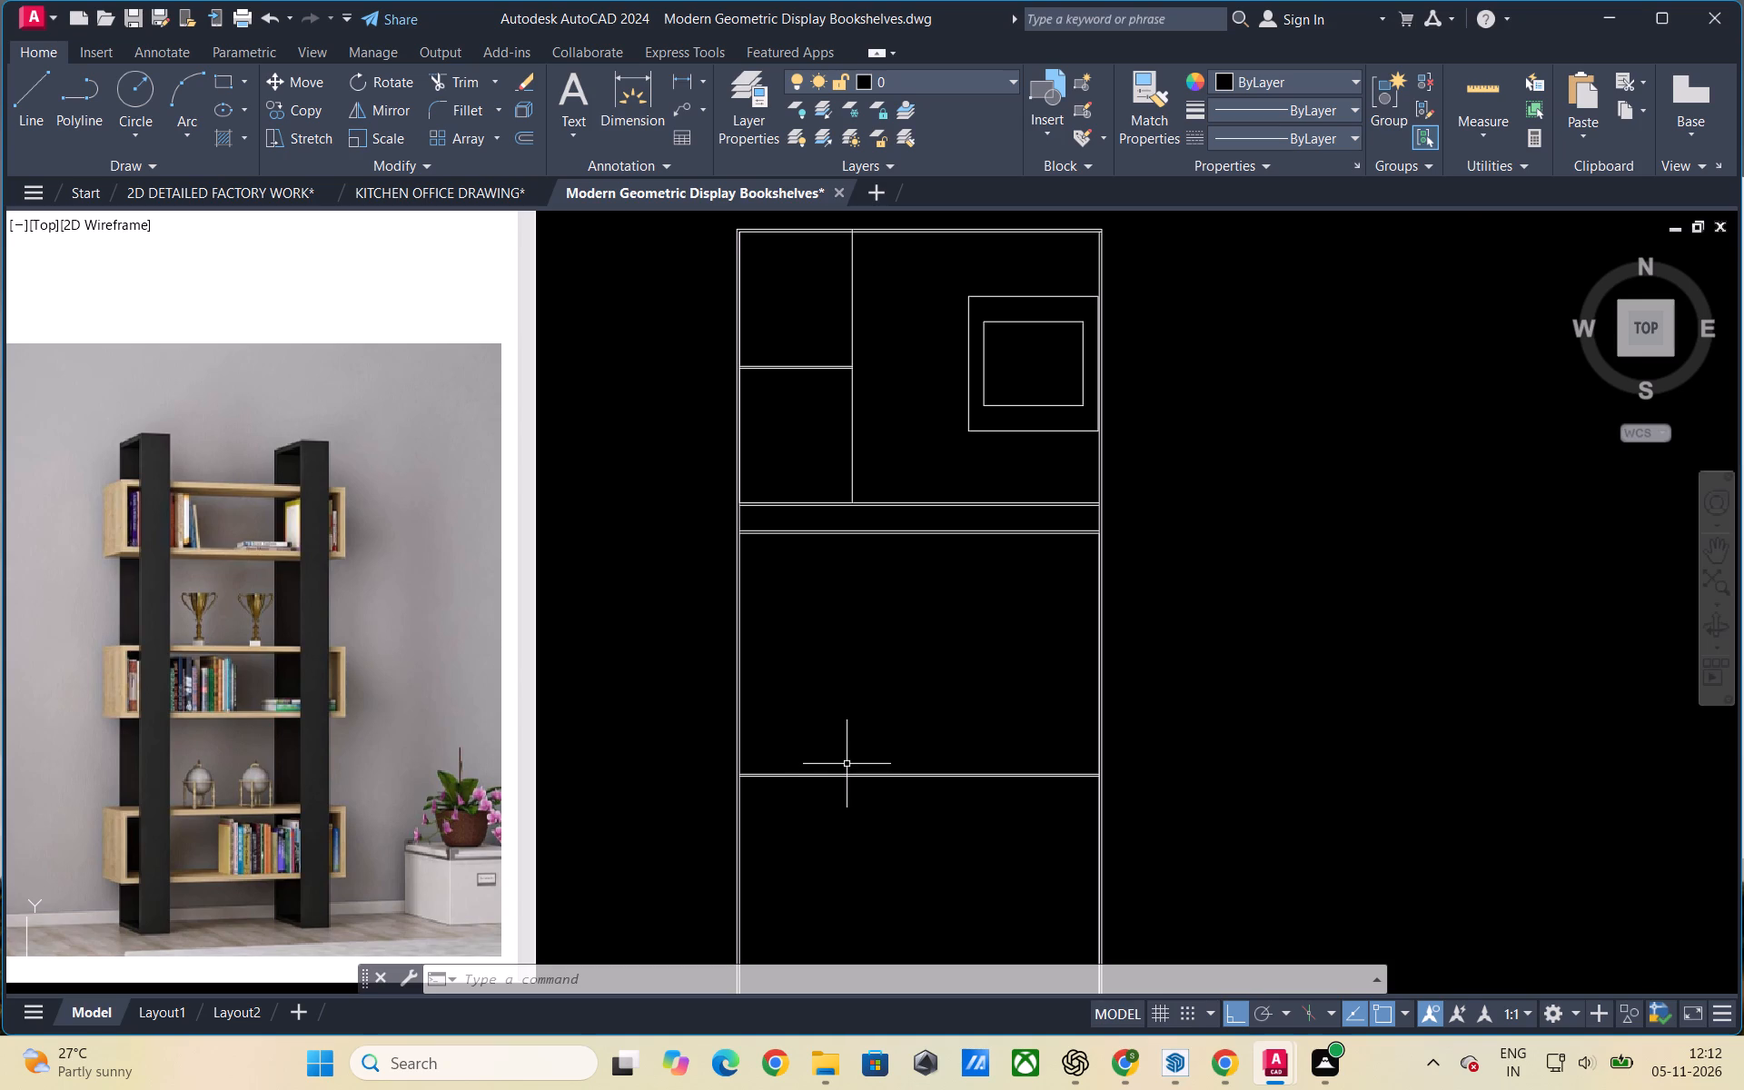
pyautogui.scroll(2, 863, 772)
pyautogui.scroll(2, 790, 757)
pyautogui.scroll(-1, 787, 753)
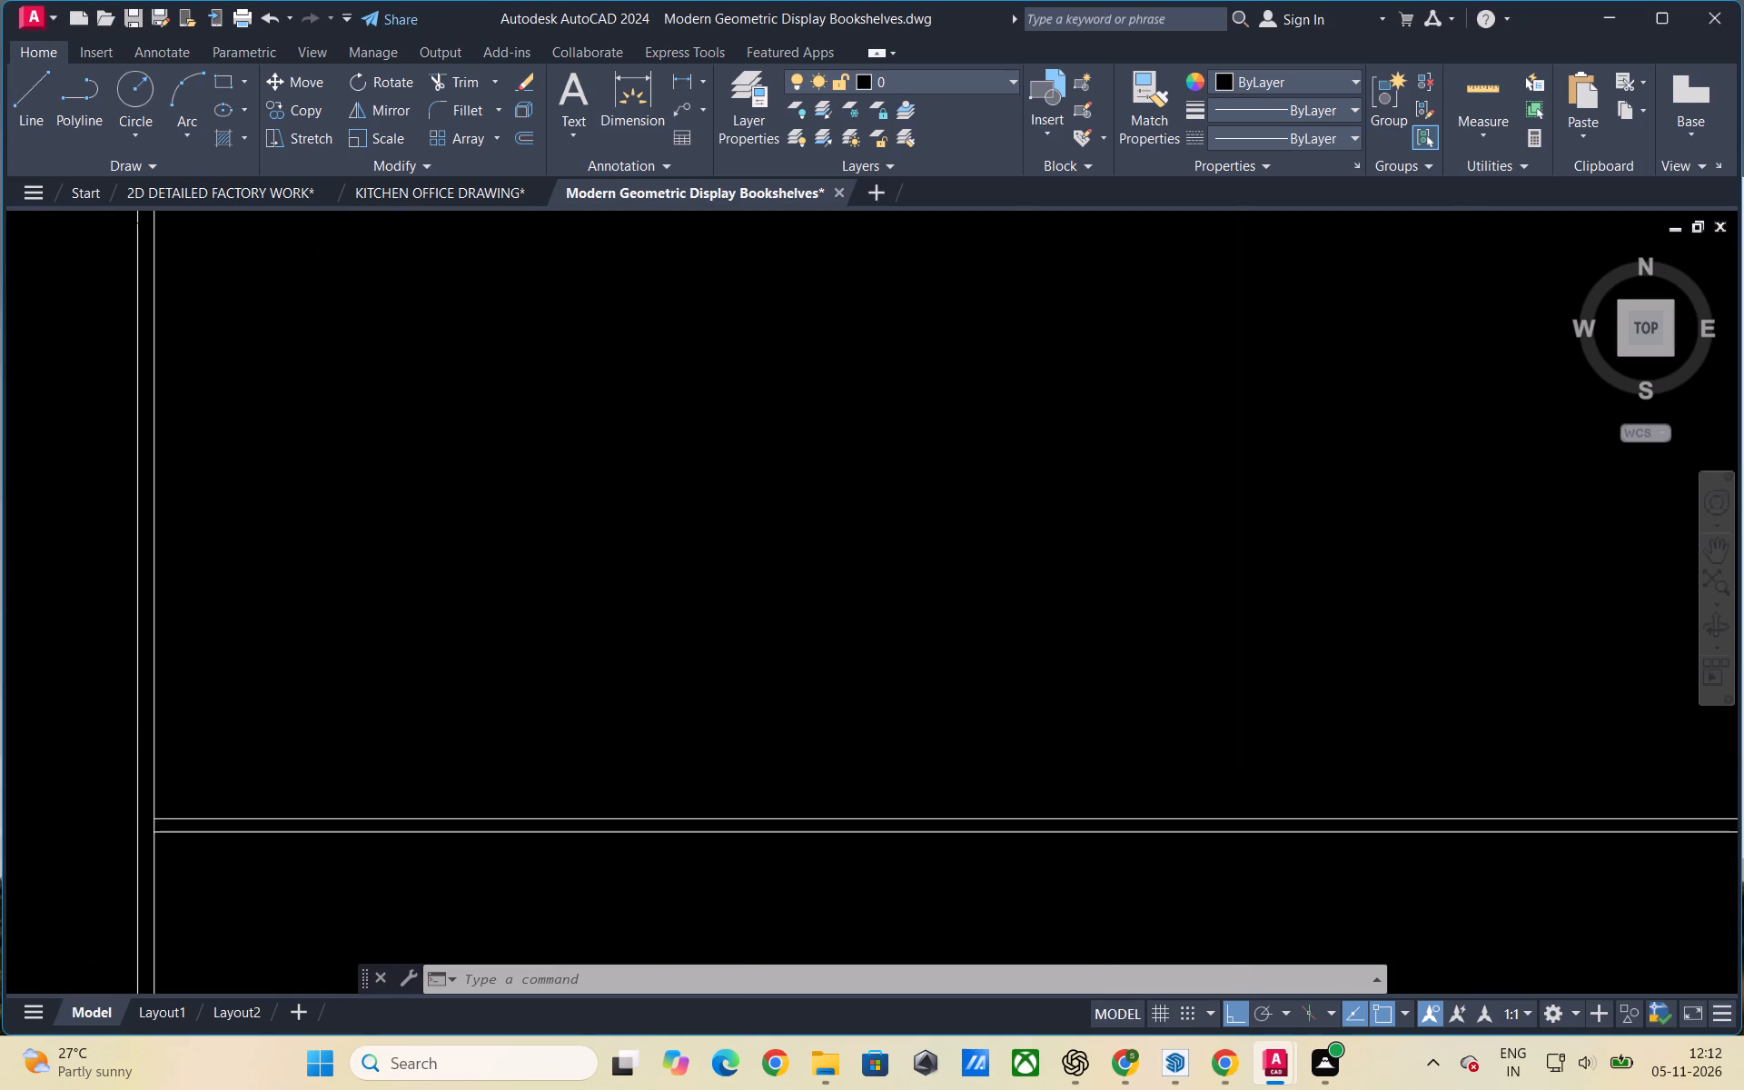
pyautogui.scroll(-4, 768, 753)
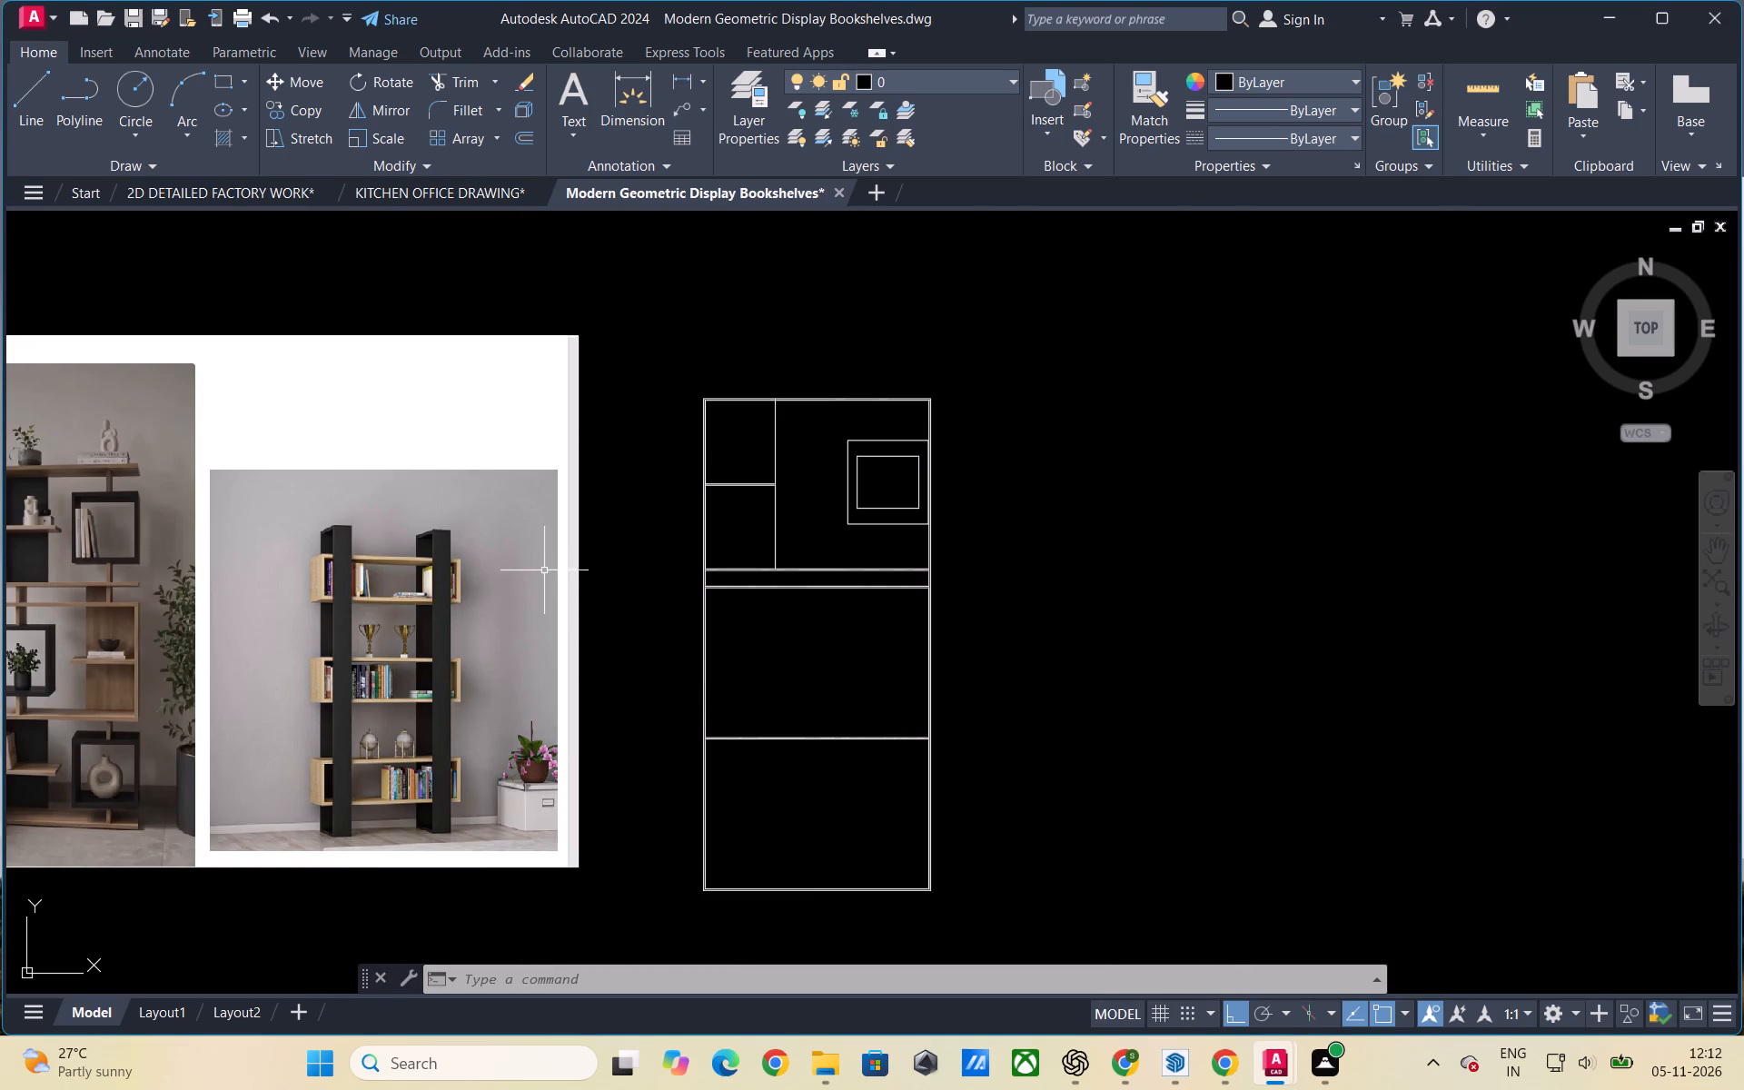
pyautogui.scroll(-1, 544, 570)
pyautogui.scroll(2, 797, 724)
pyautogui.scroll(-1, 819, 760)
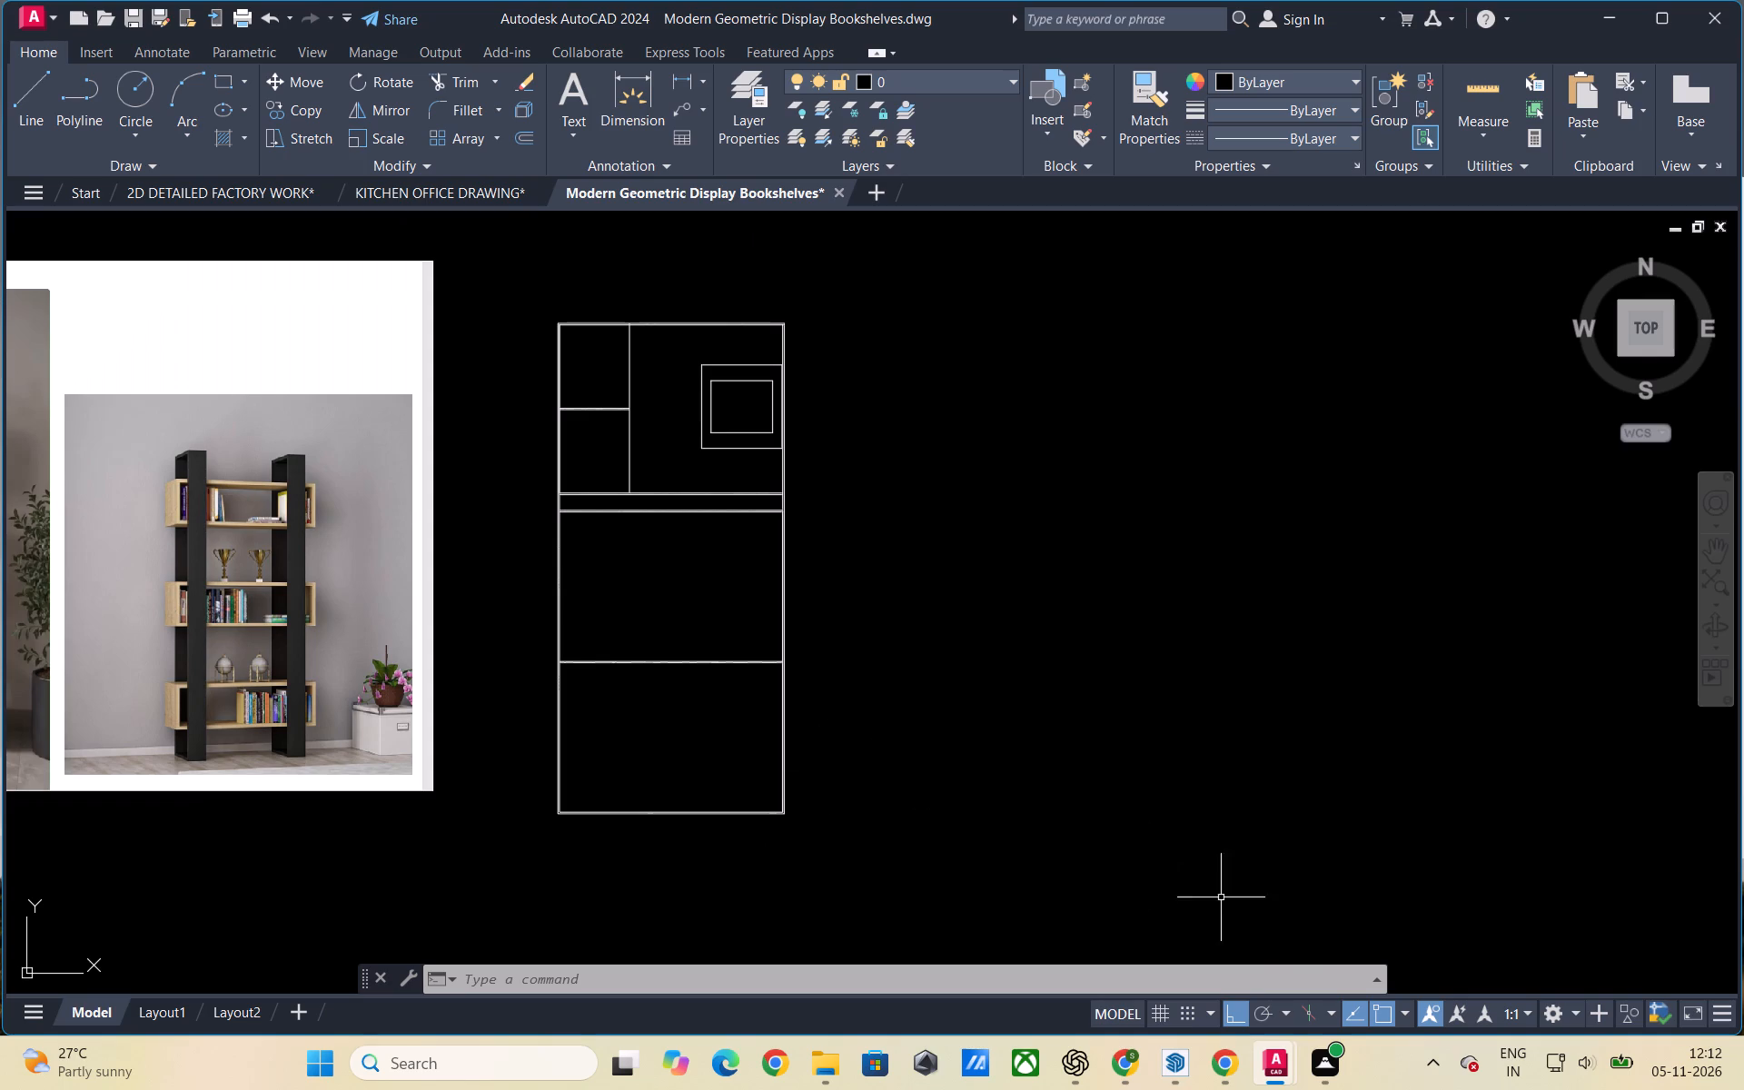
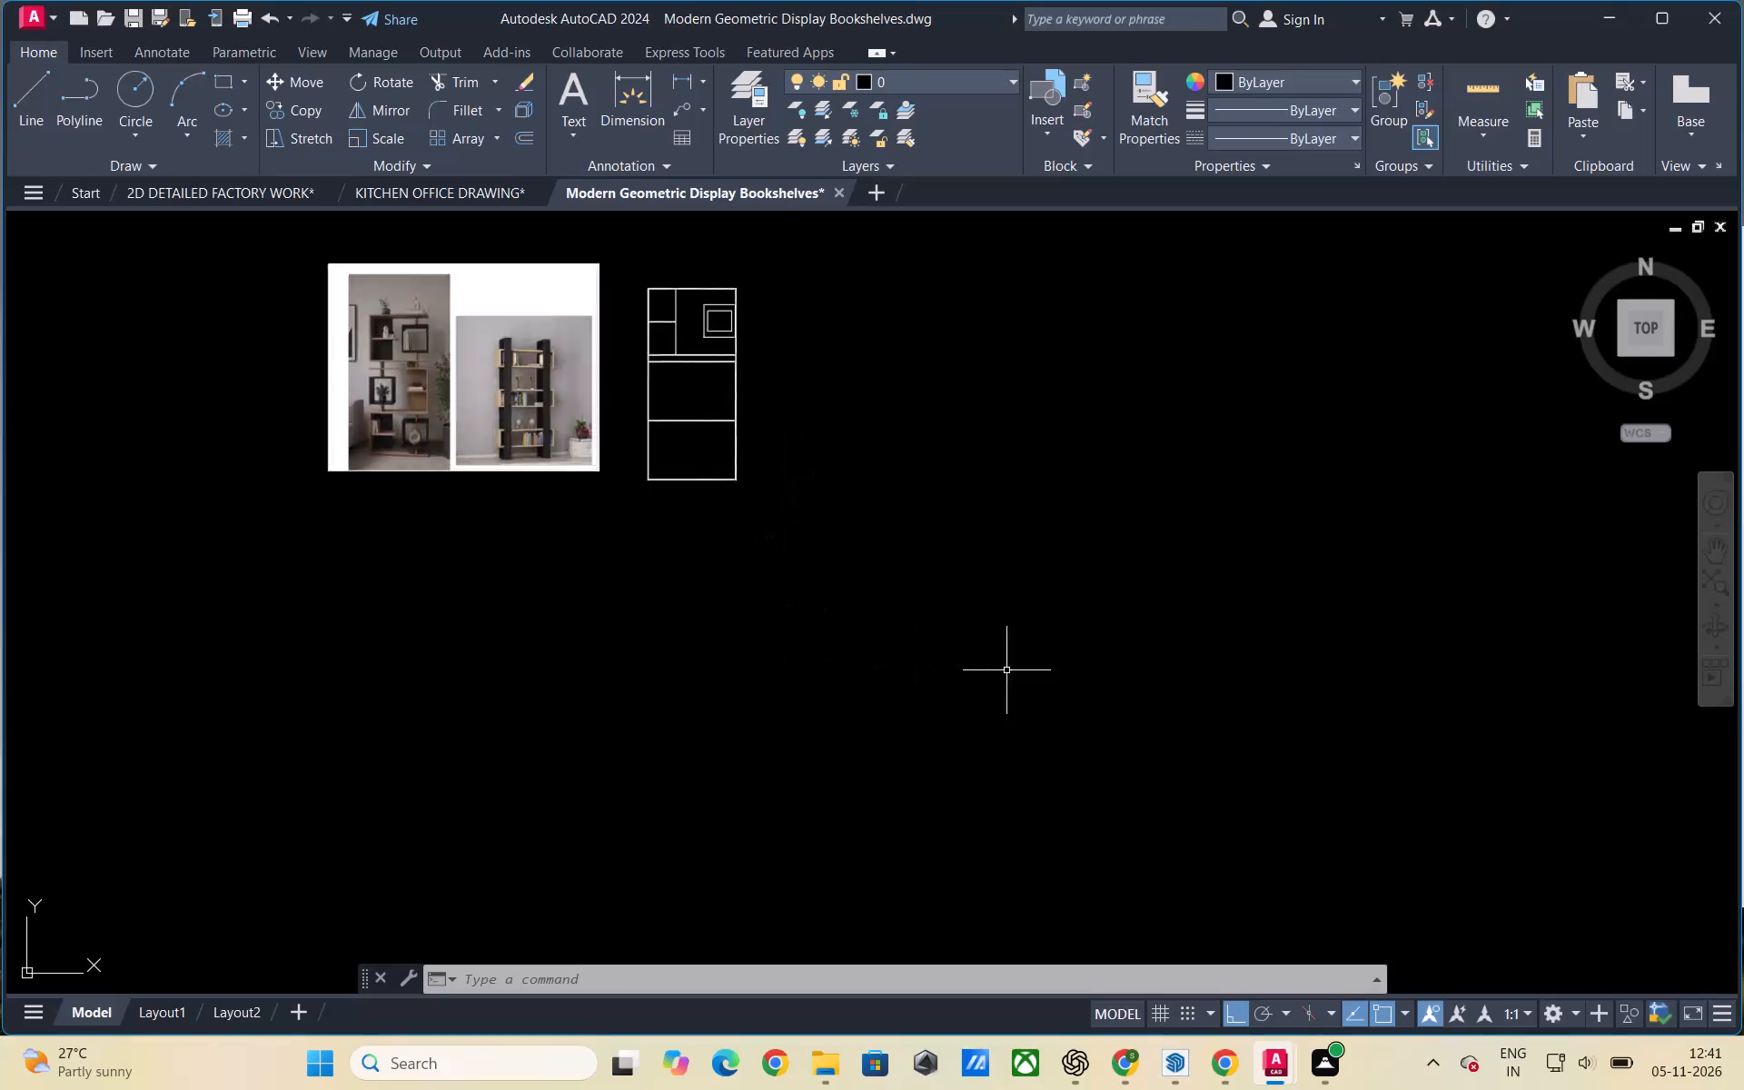
# Compare the elevation's upper compartments and empty lower sections with the shelving in the two reference photos.
pyautogui.scroll(-3, 854, 664)
pyautogui.scroll(1, 1040, 672)
pyautogui.scroll(-1, 1146, 681)
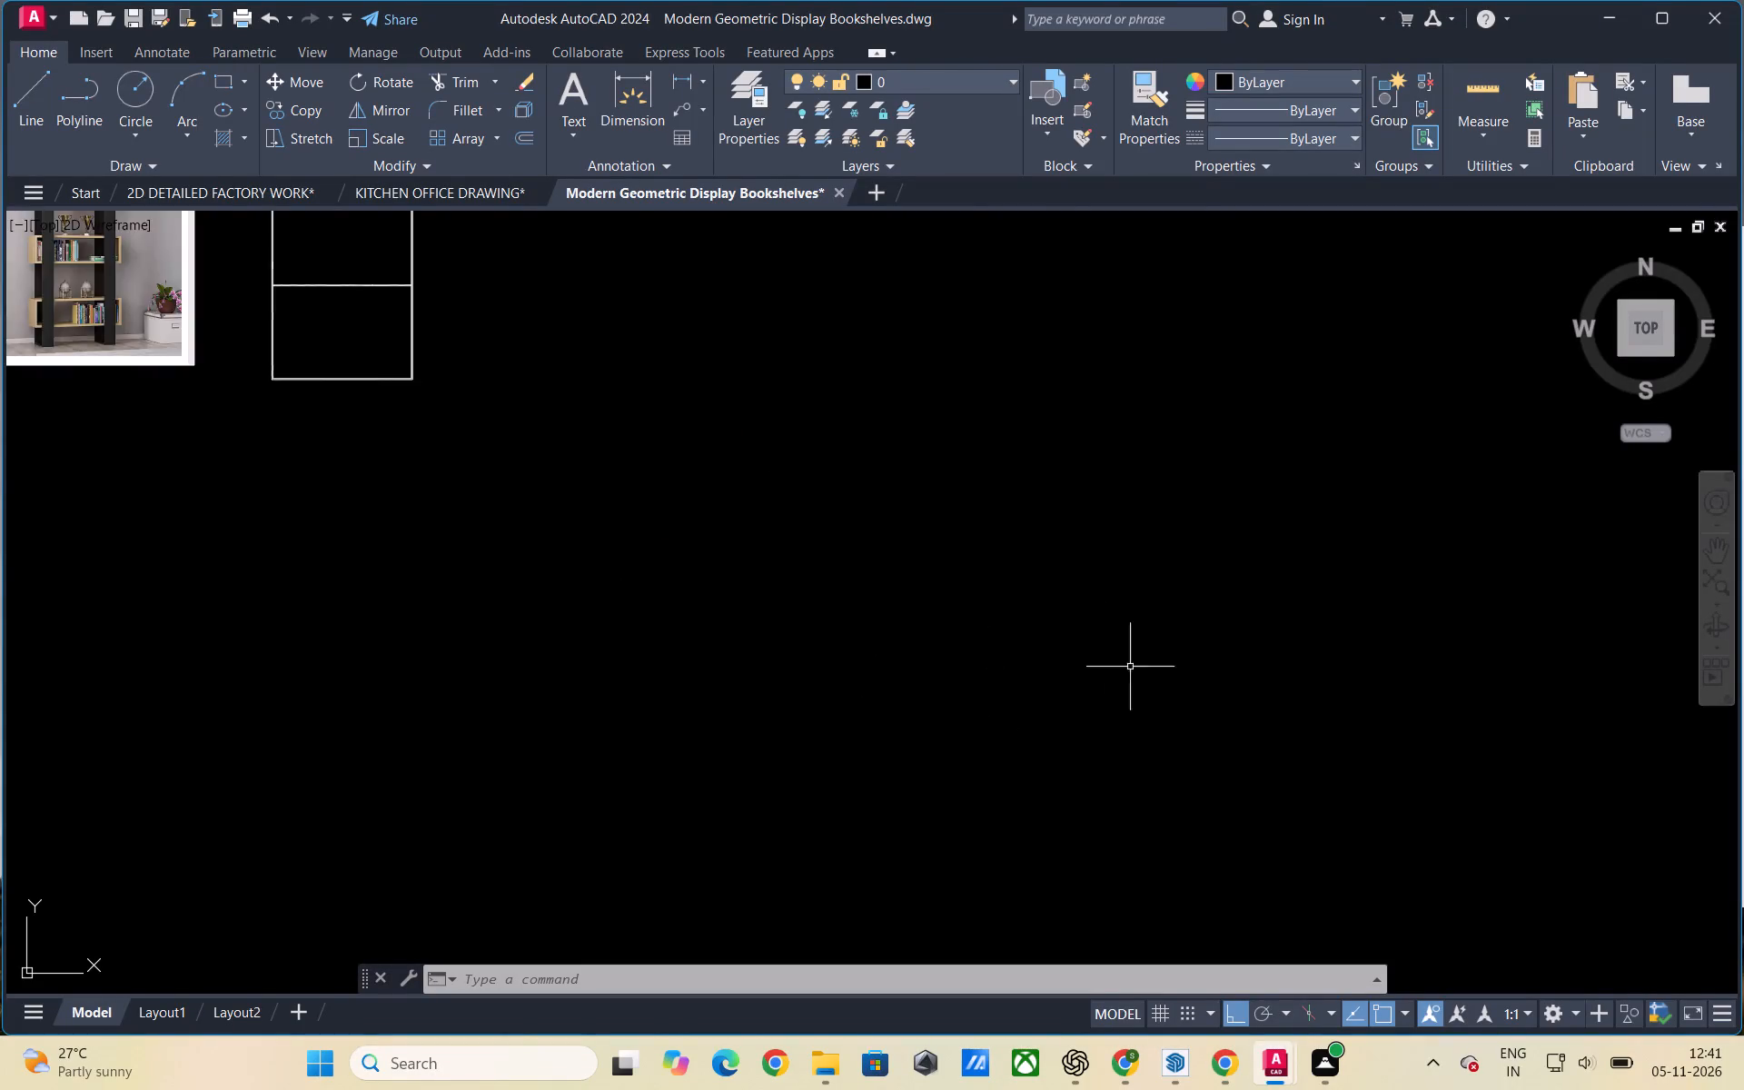
pyautogui.scroll(-1, 1158, 687)
pyautogui.scroll(5, 743, 458)
pyautogui.scroll(-1, 951, 529)
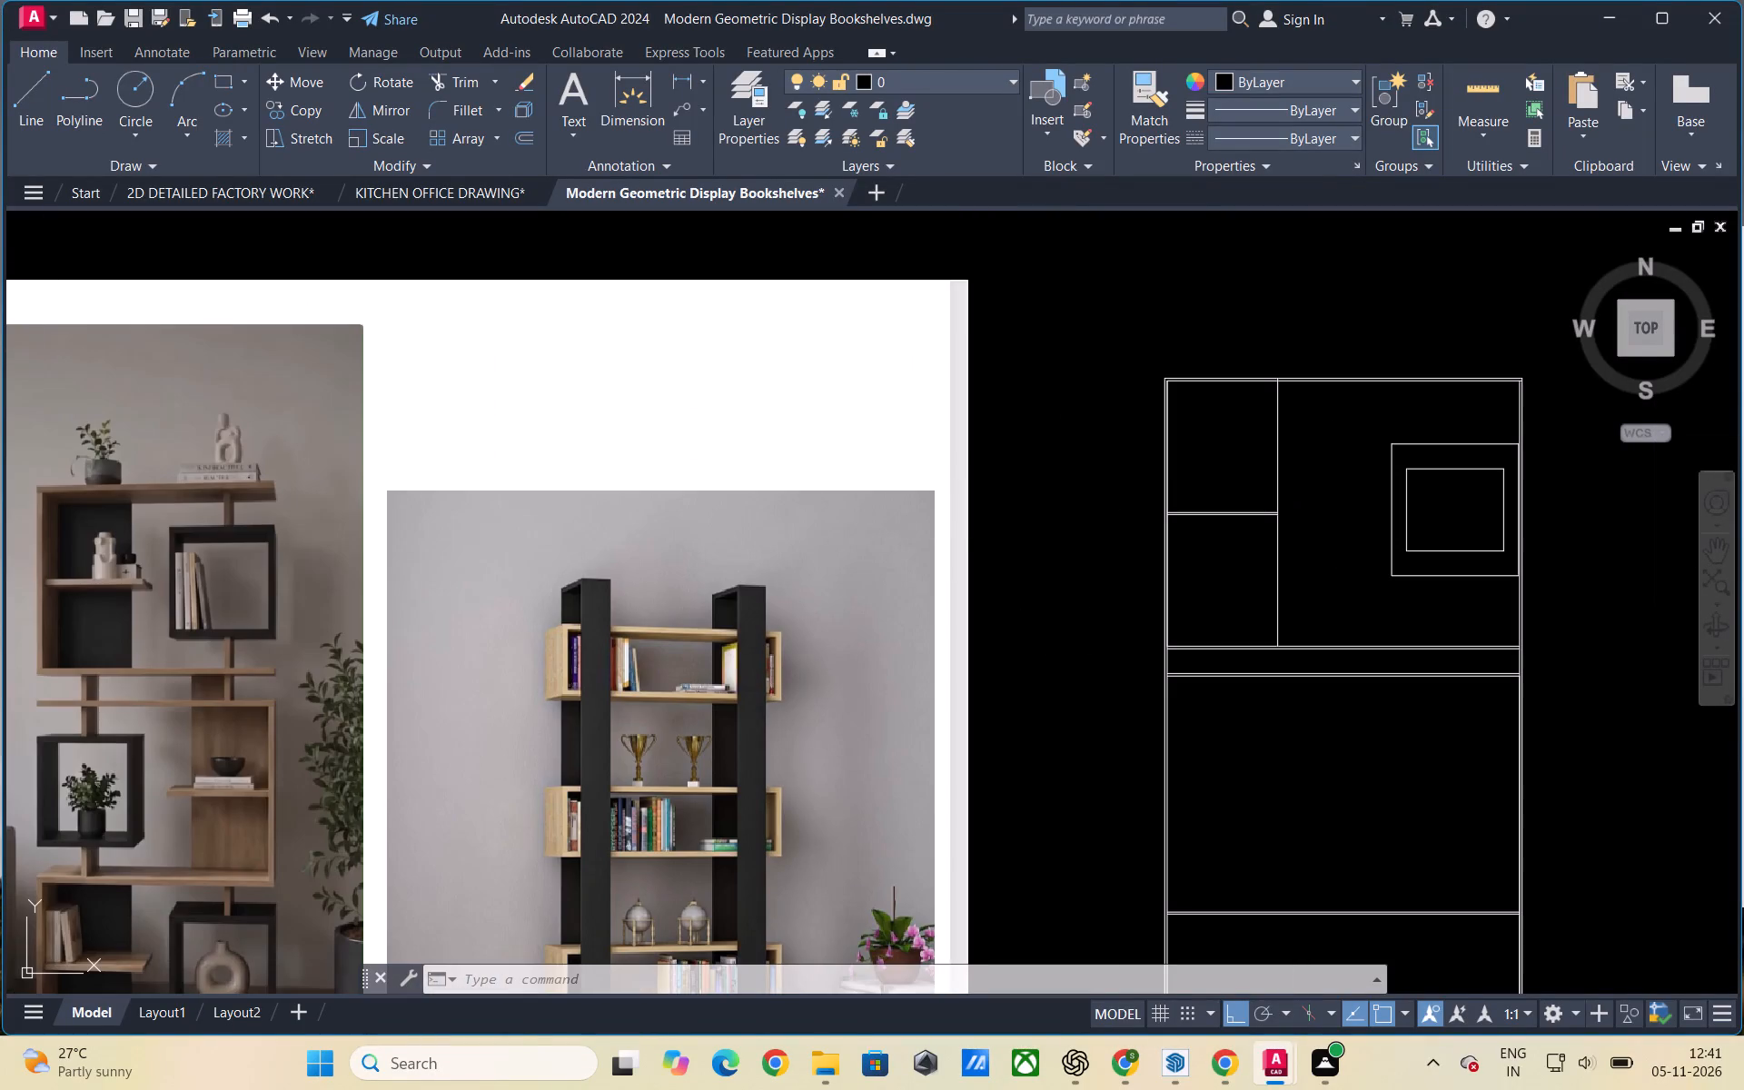
pyautogui.scroll(2, 792, 606)
pyautogui.scroll(-2, 669, 548)
pyautogui.scroll(-4, 988, 617)
pyautogui.scroll(1, 813, 646)
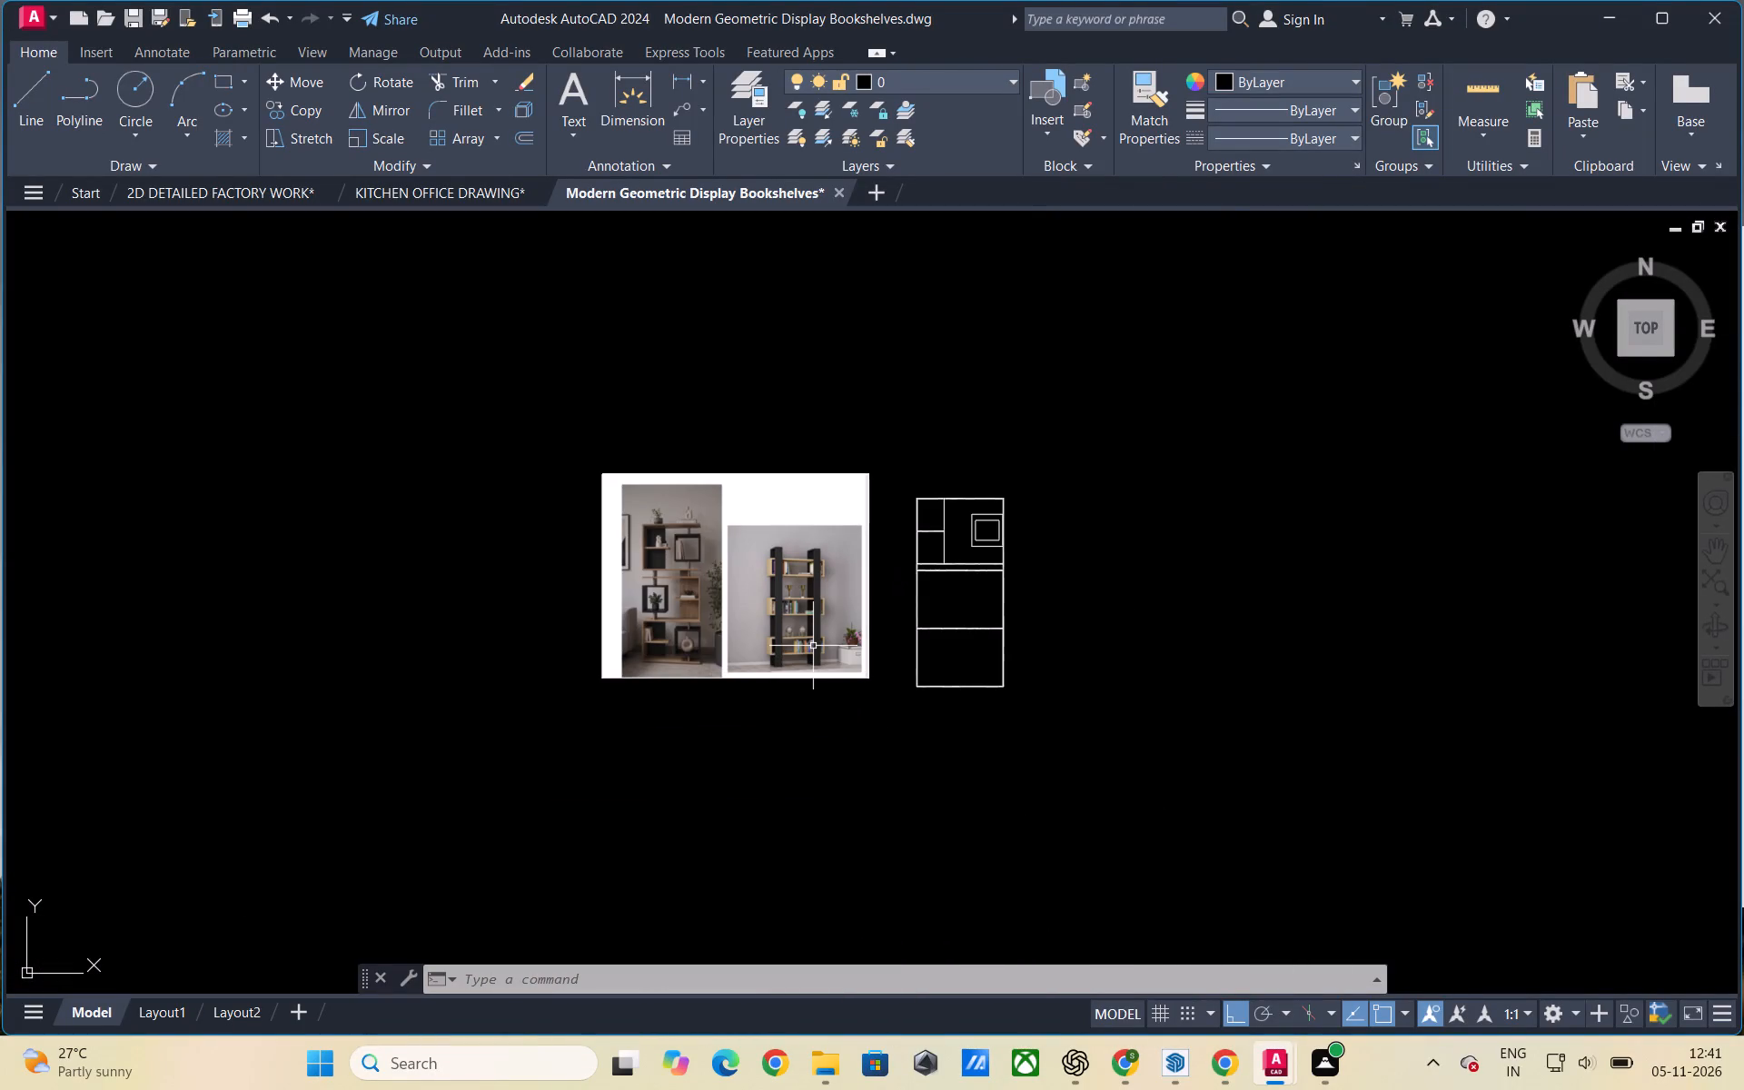
pyautogui.scroll(3, 831, 681)
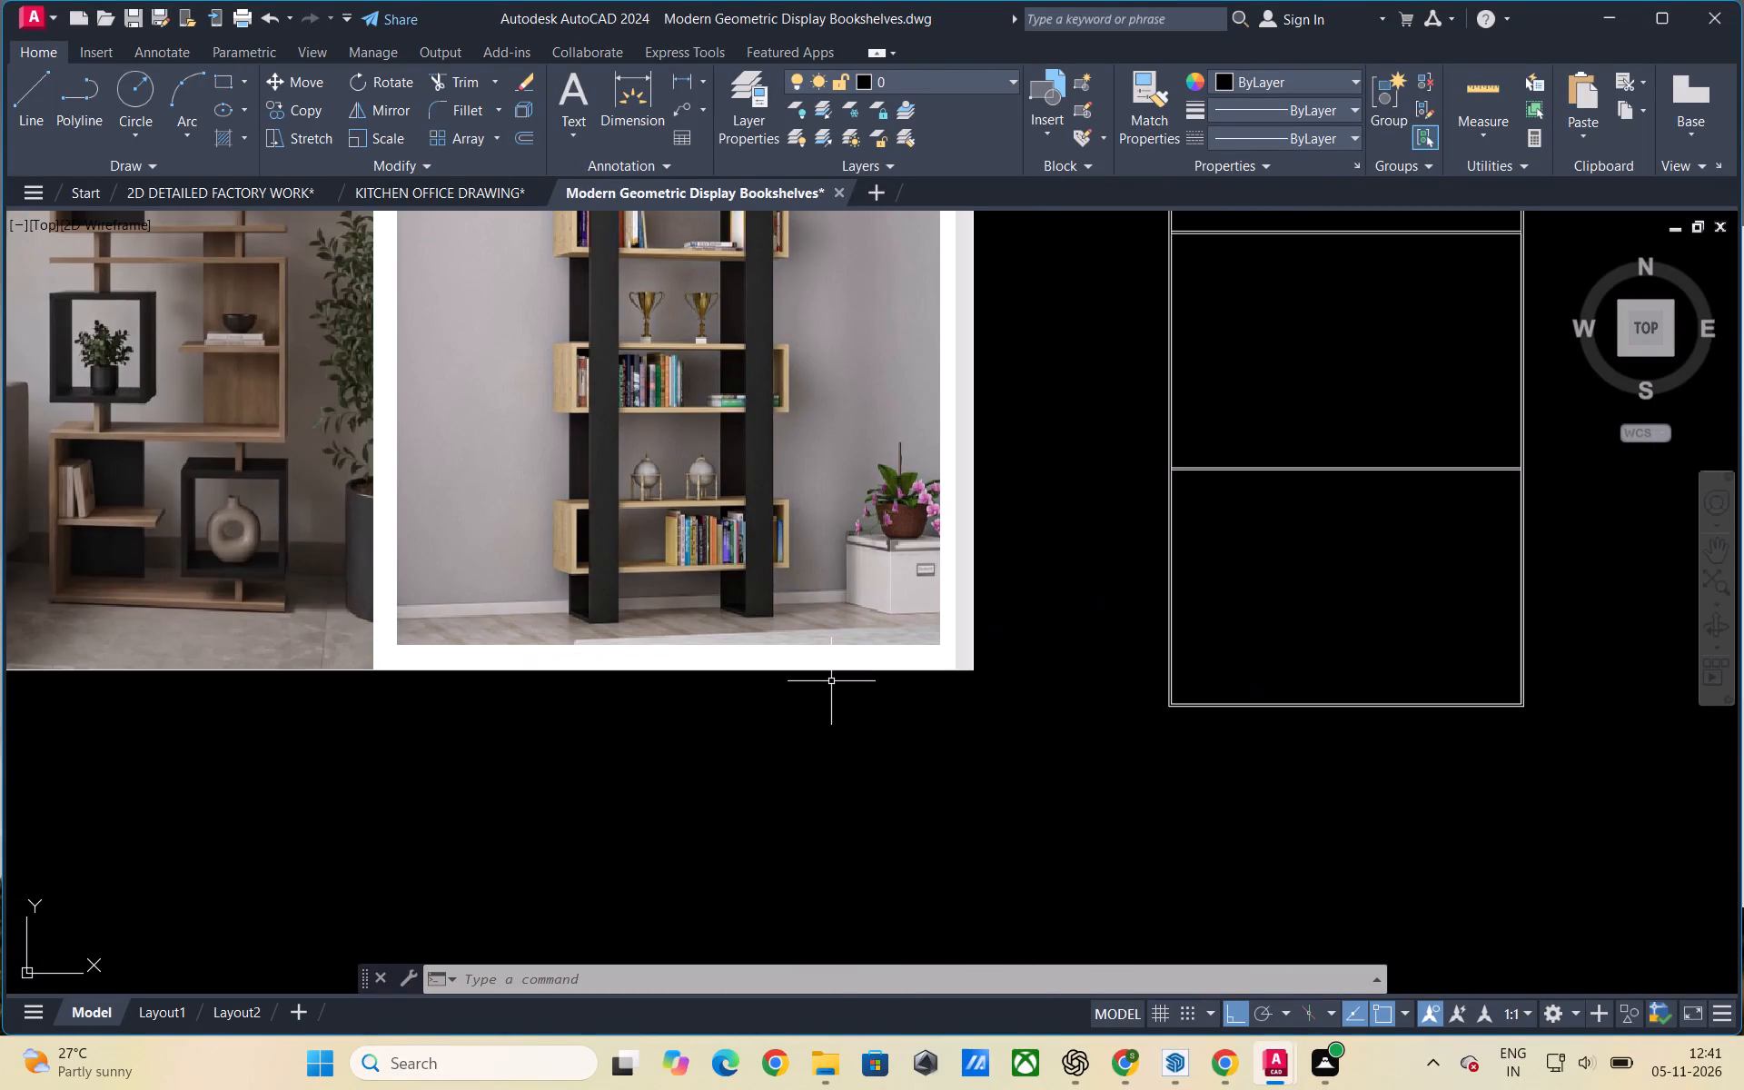
pyautogui.scroll(2, 763, 681)
pyautogui.scroll(-4, 679, 676)
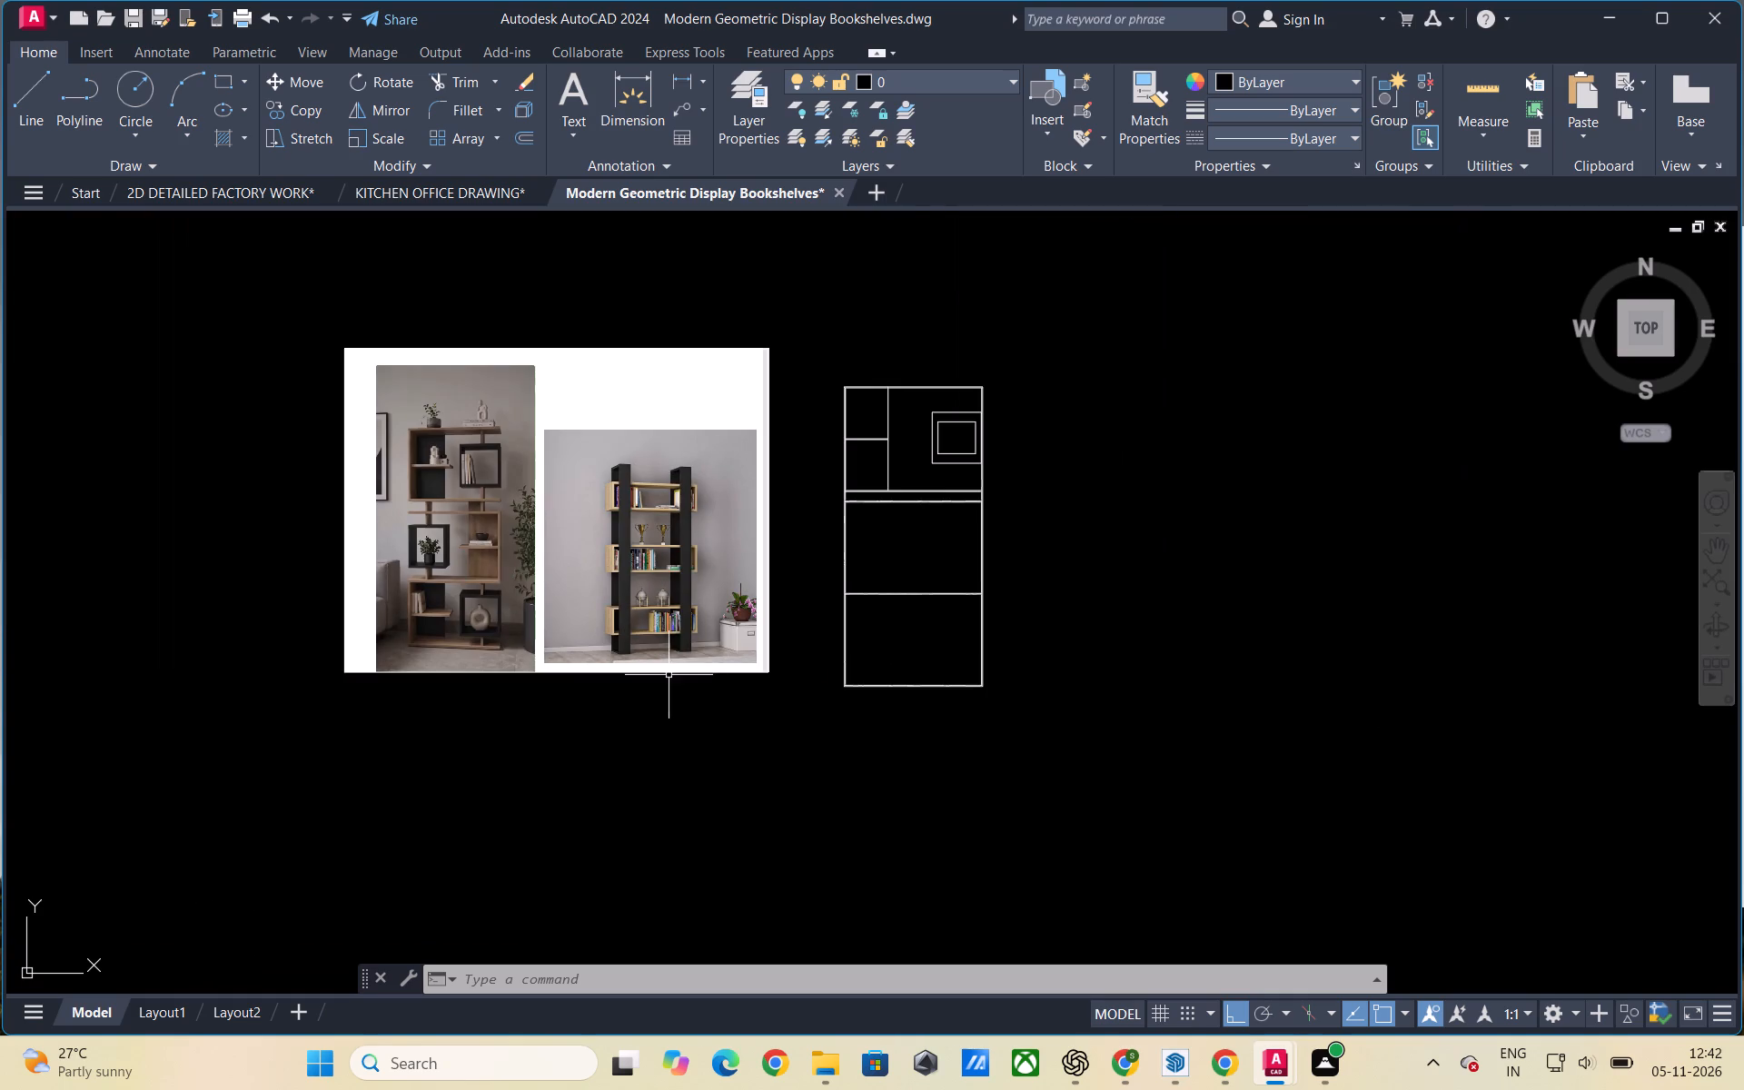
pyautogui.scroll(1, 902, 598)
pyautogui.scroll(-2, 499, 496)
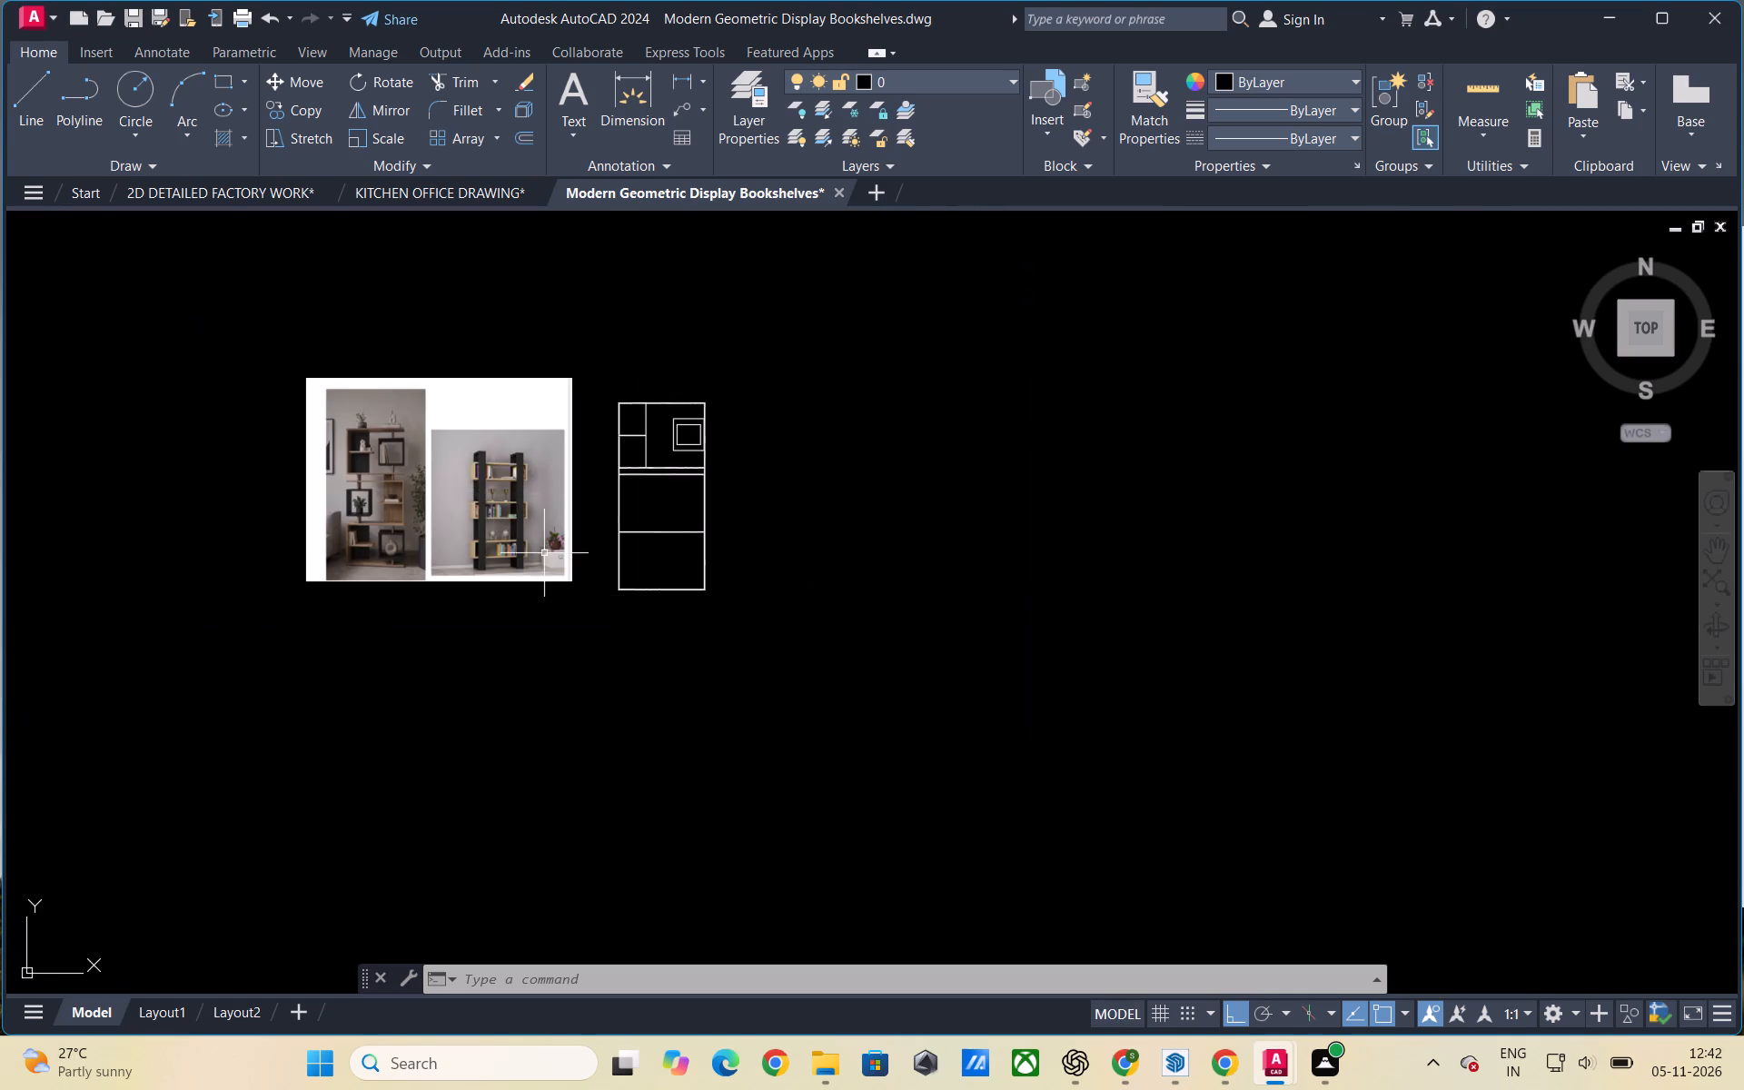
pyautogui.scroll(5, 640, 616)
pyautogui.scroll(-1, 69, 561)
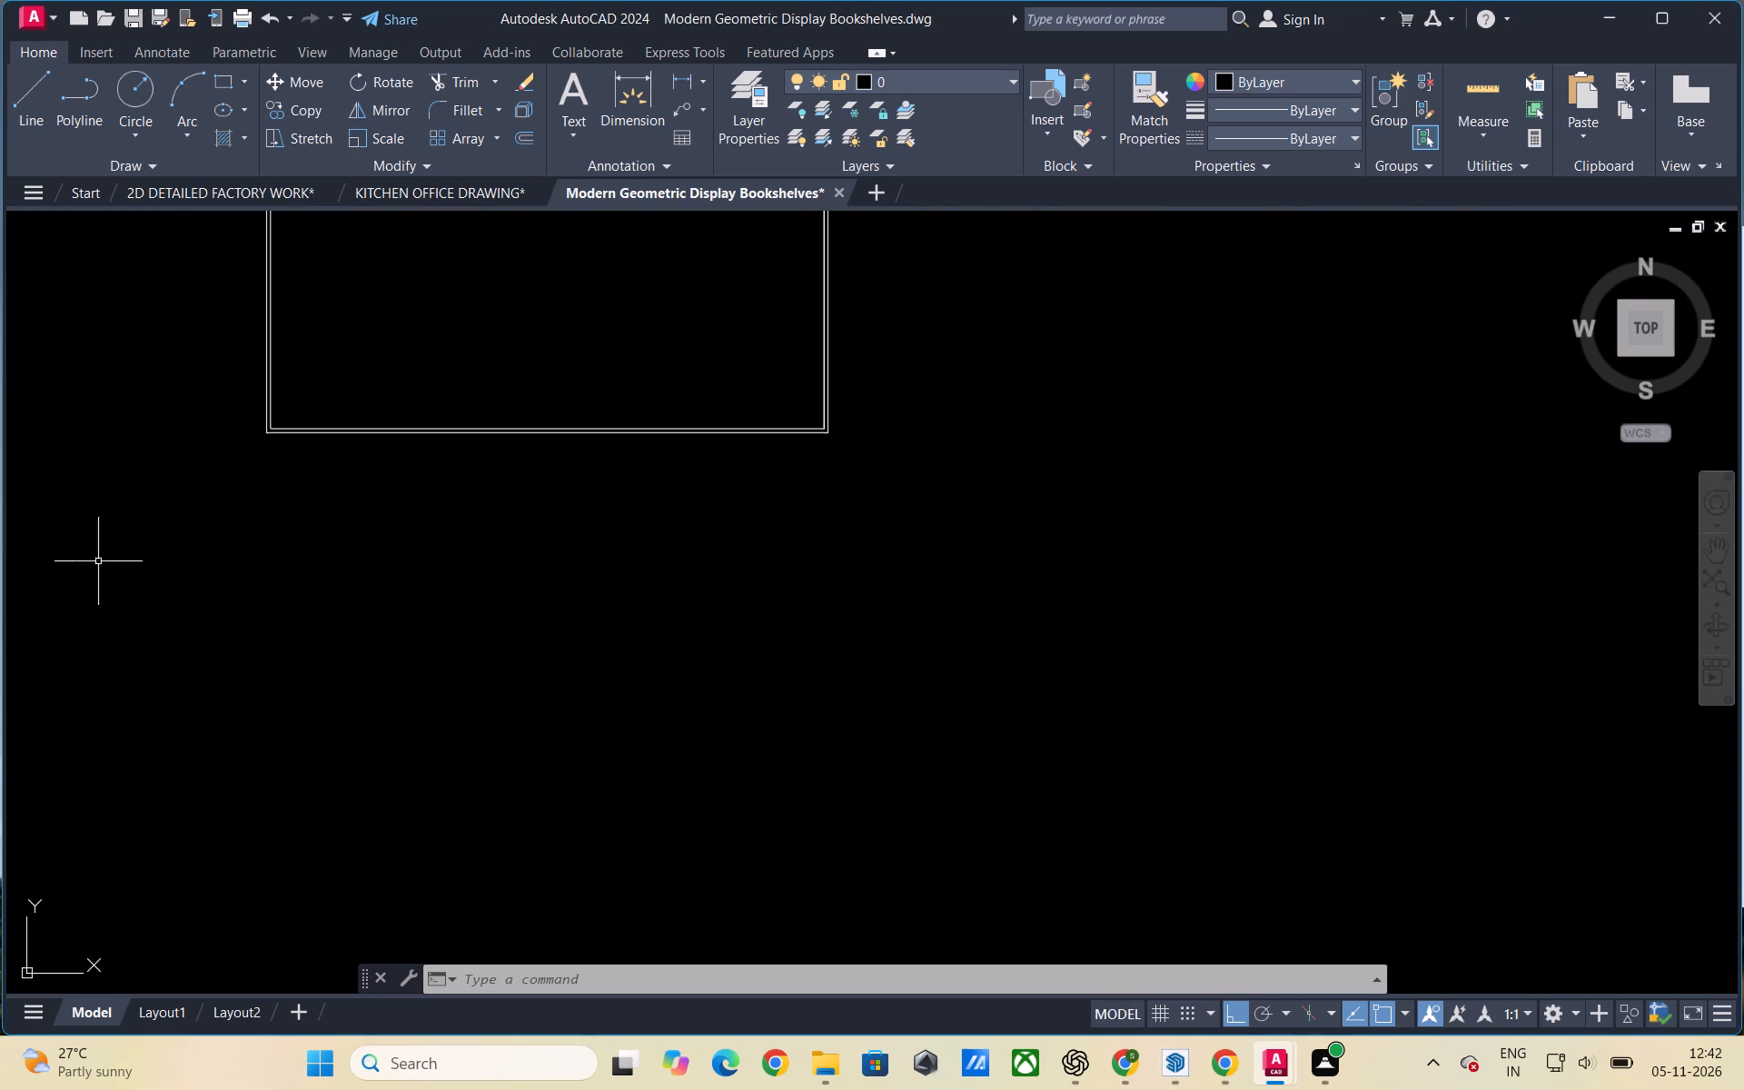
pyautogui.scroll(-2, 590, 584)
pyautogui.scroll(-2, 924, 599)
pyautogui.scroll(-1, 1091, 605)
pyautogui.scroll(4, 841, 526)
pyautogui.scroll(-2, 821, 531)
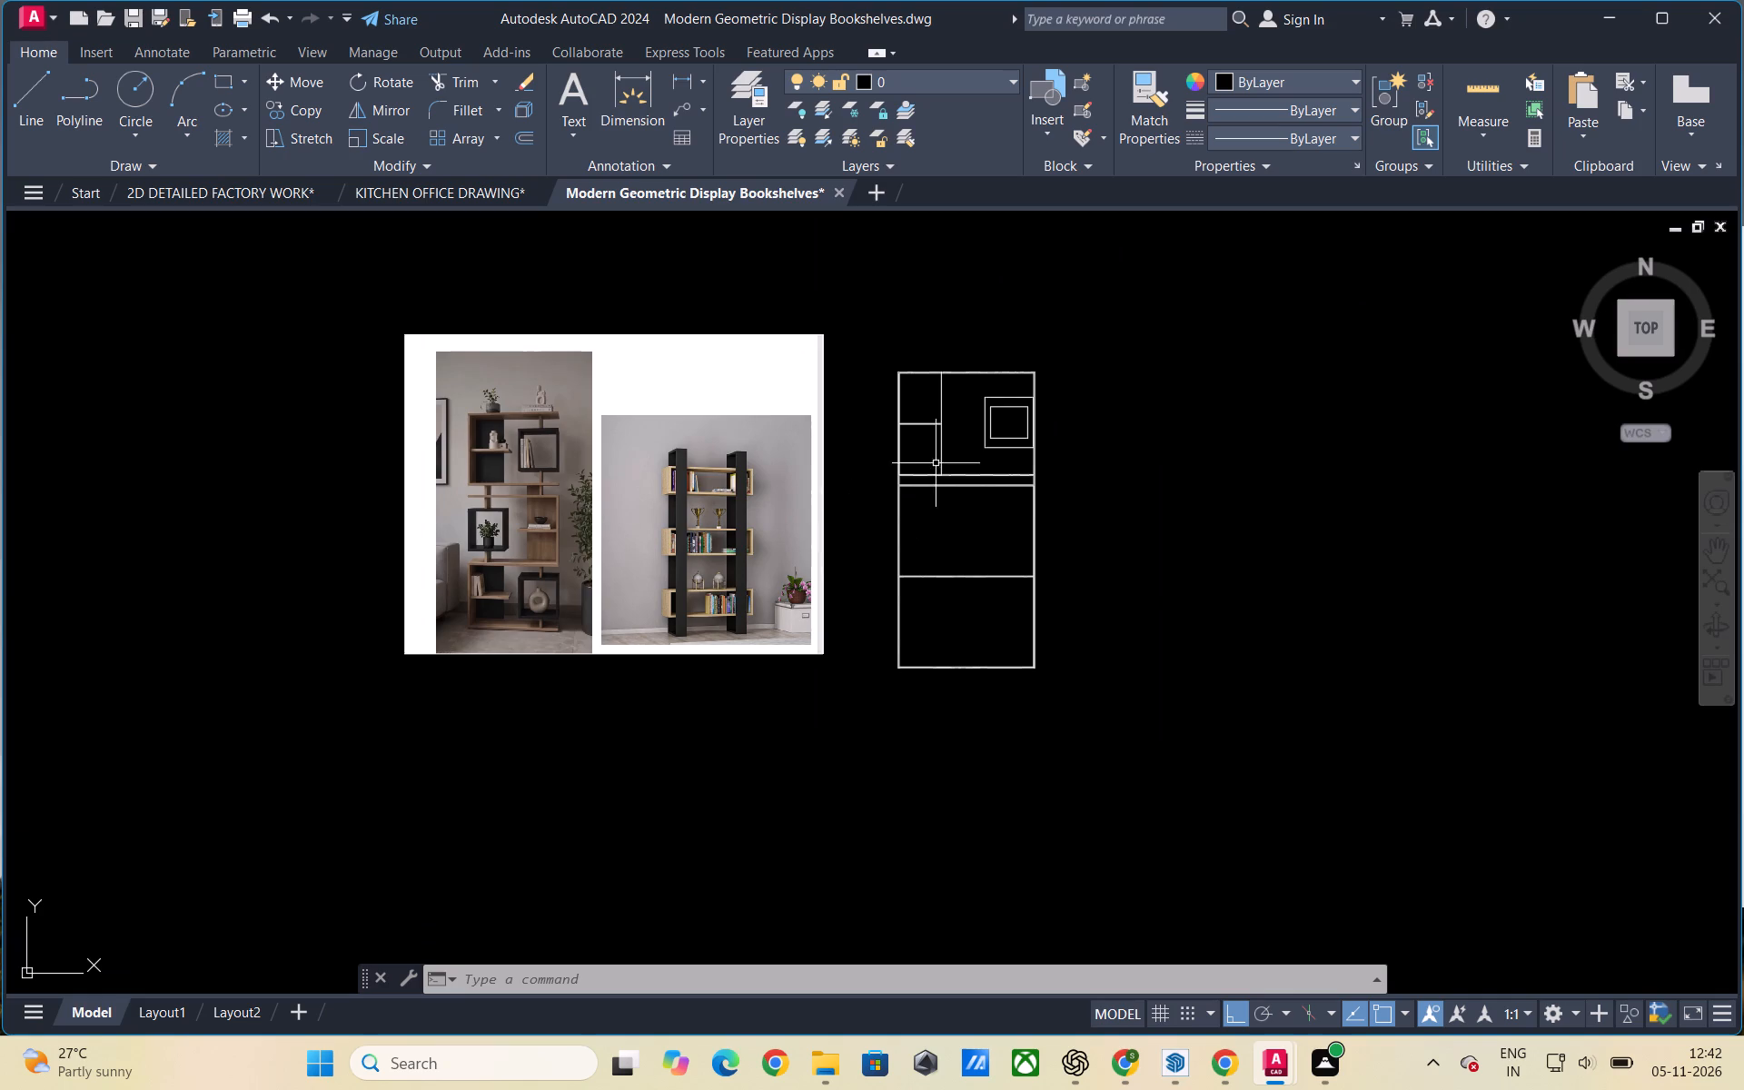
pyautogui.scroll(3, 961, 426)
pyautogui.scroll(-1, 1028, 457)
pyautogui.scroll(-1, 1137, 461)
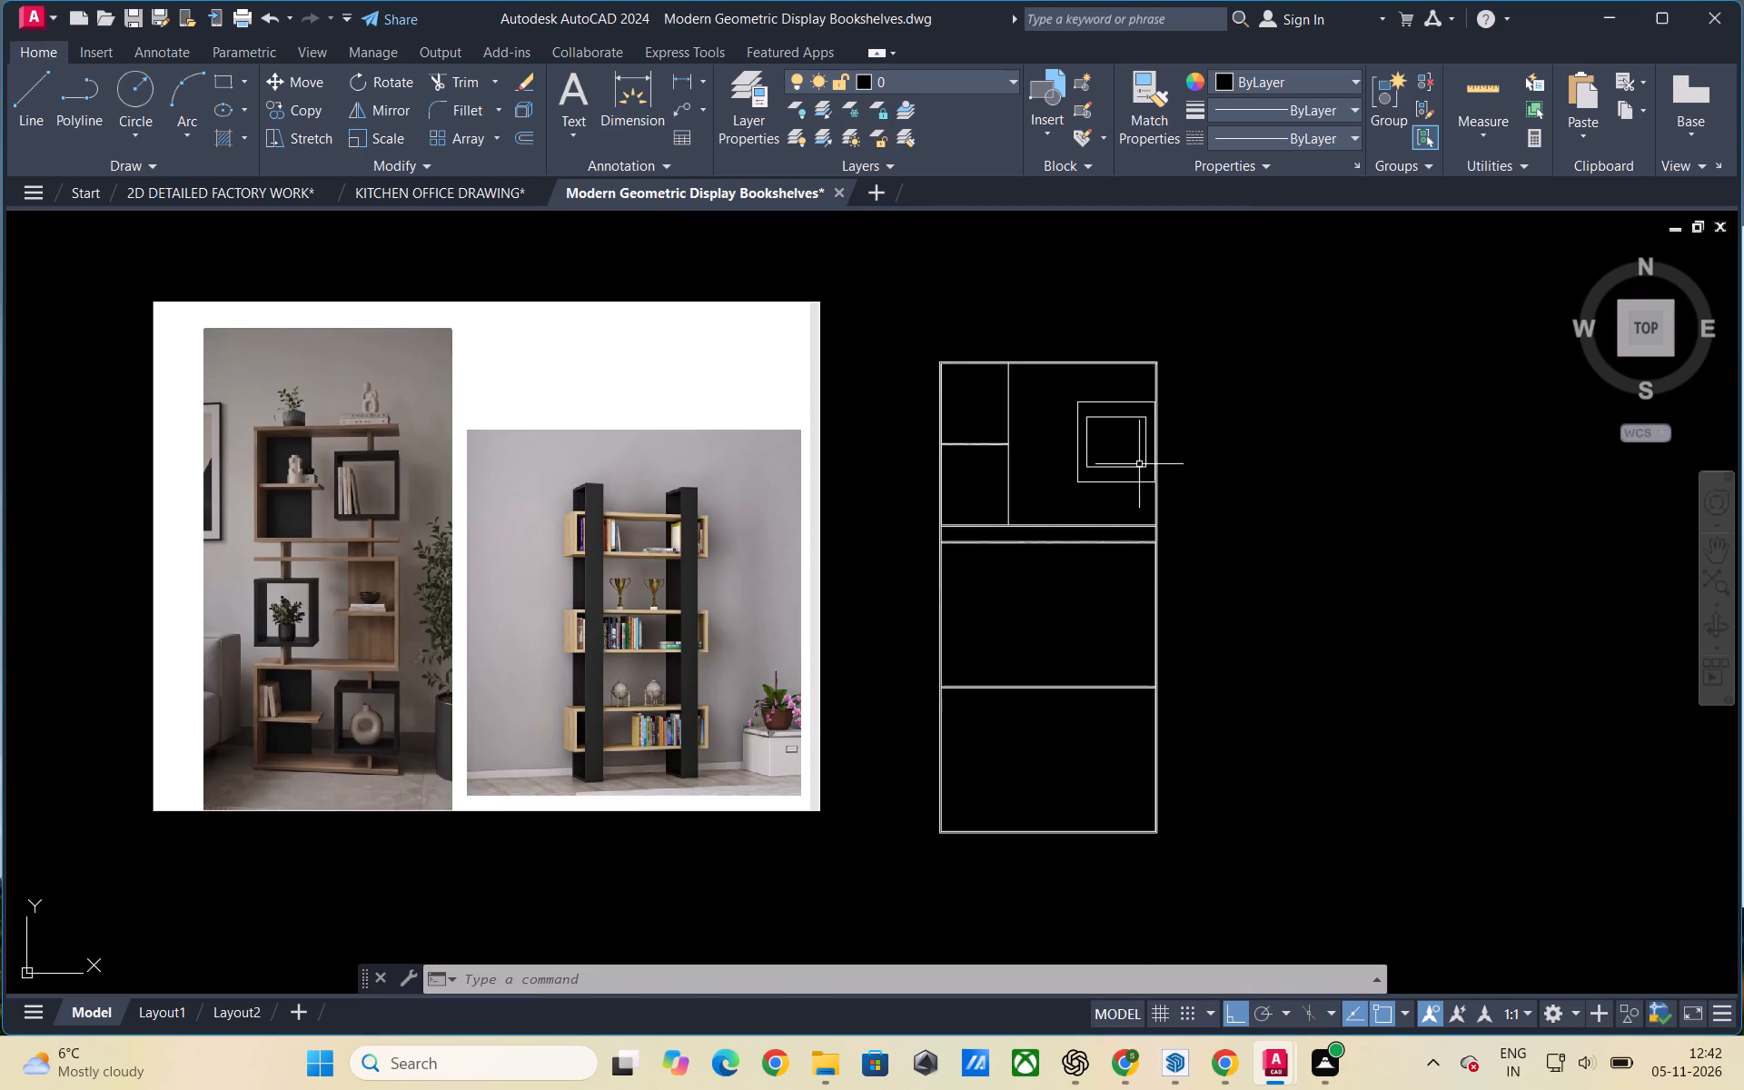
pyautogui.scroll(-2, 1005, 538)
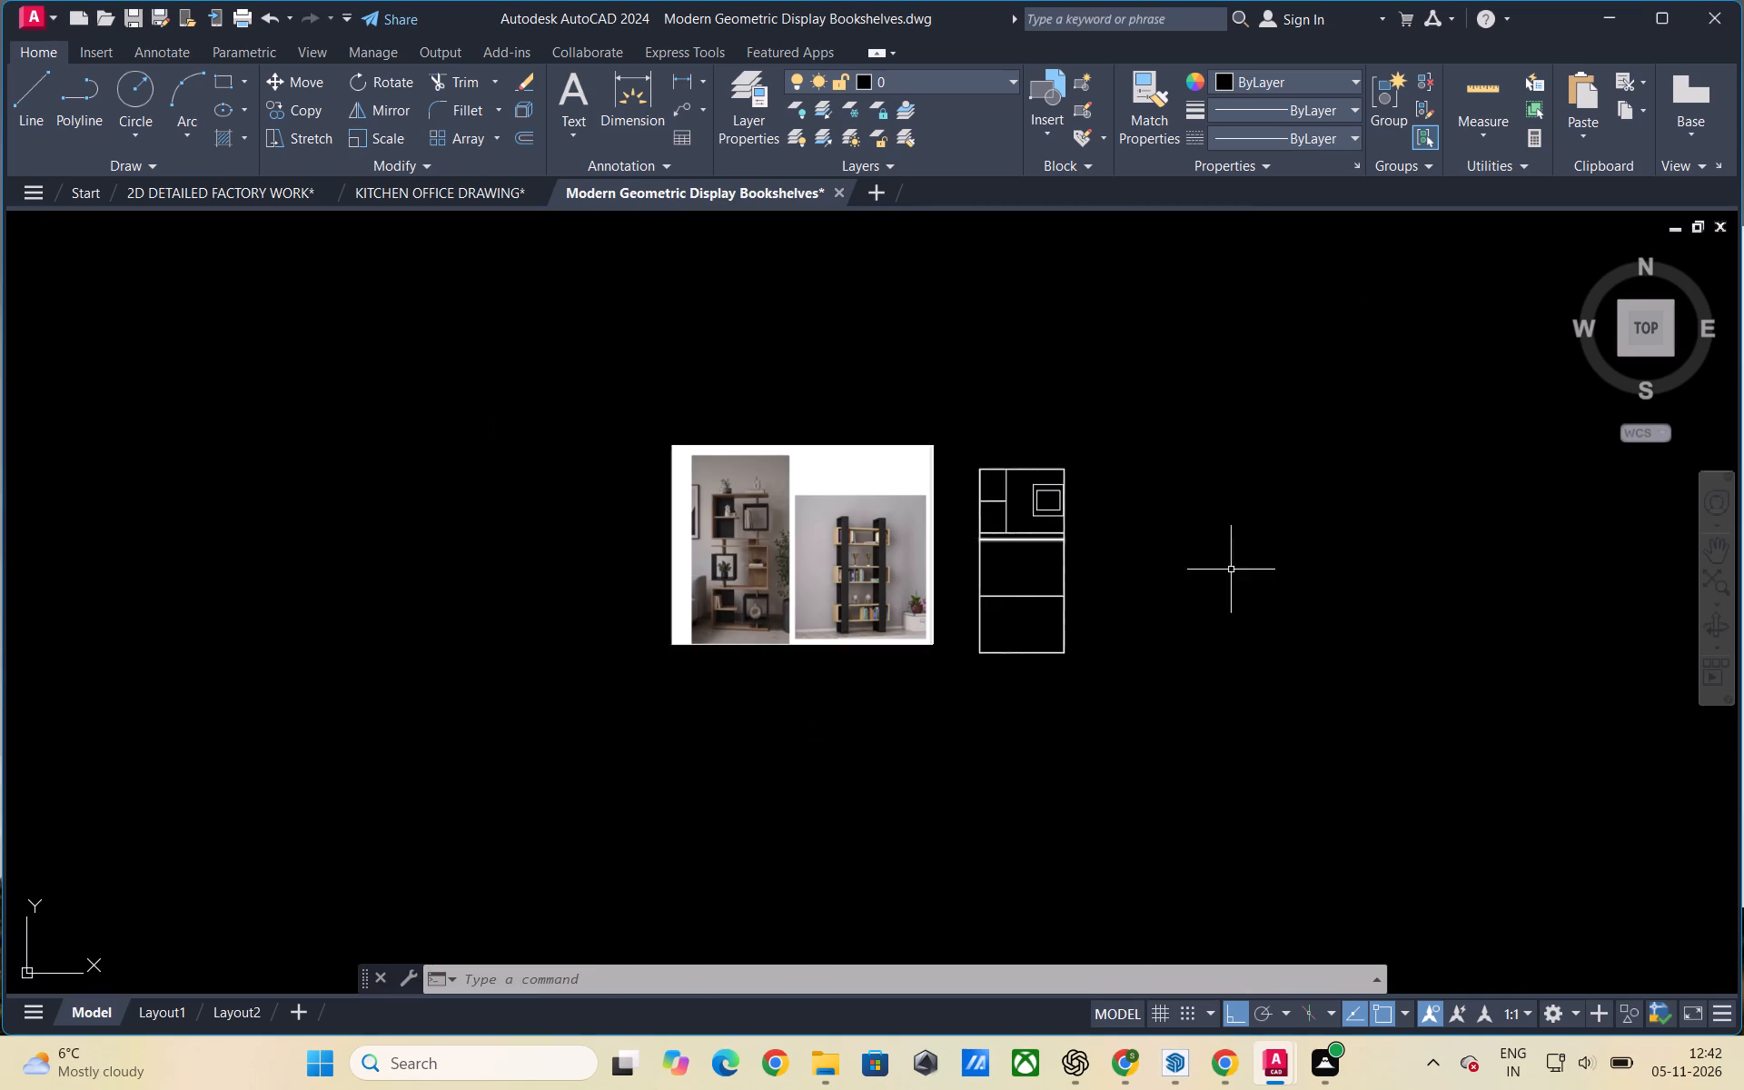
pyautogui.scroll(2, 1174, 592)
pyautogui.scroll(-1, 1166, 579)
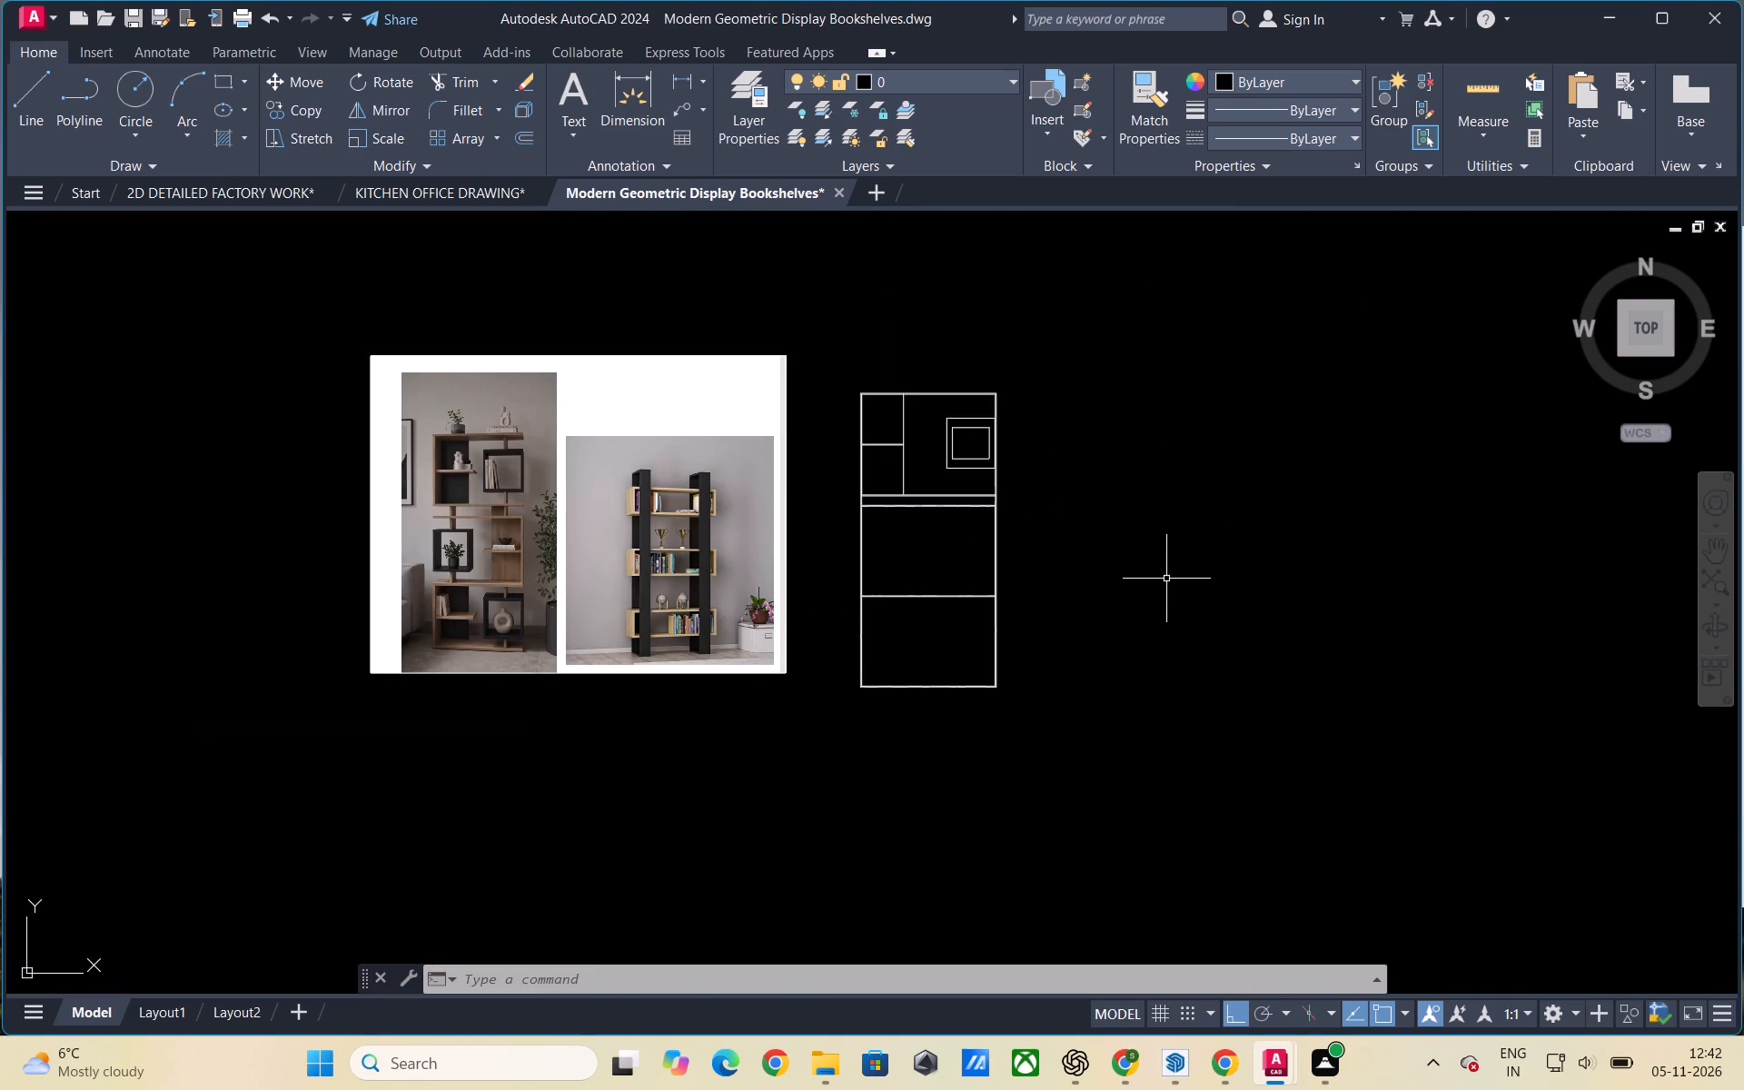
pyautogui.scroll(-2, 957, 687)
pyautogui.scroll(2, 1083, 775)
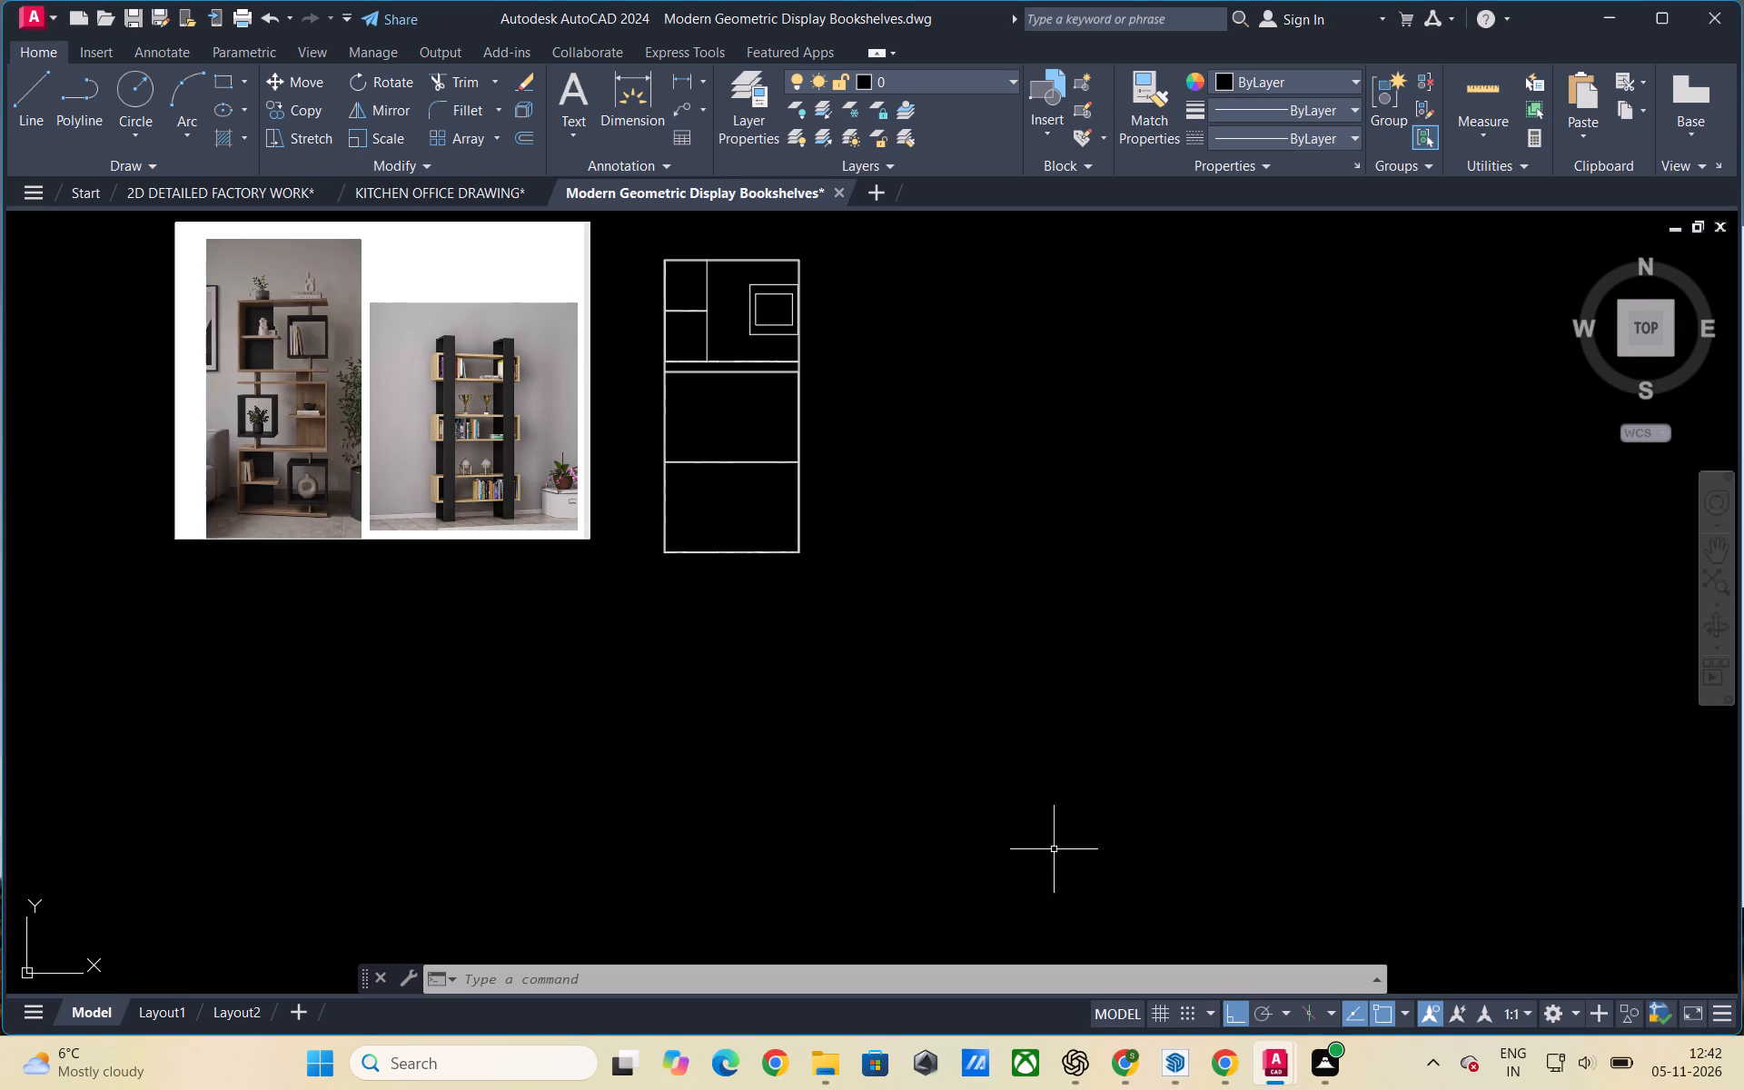
# Examine the reference photos' upper shelves against the elevation's upper compartments, divider and nested square frame.
pyautogui.scroll(1, 1105, 871)
pyautogui.scroll(-3, 1177, 768)
pyautogui.scroll(3, 1079, 646)
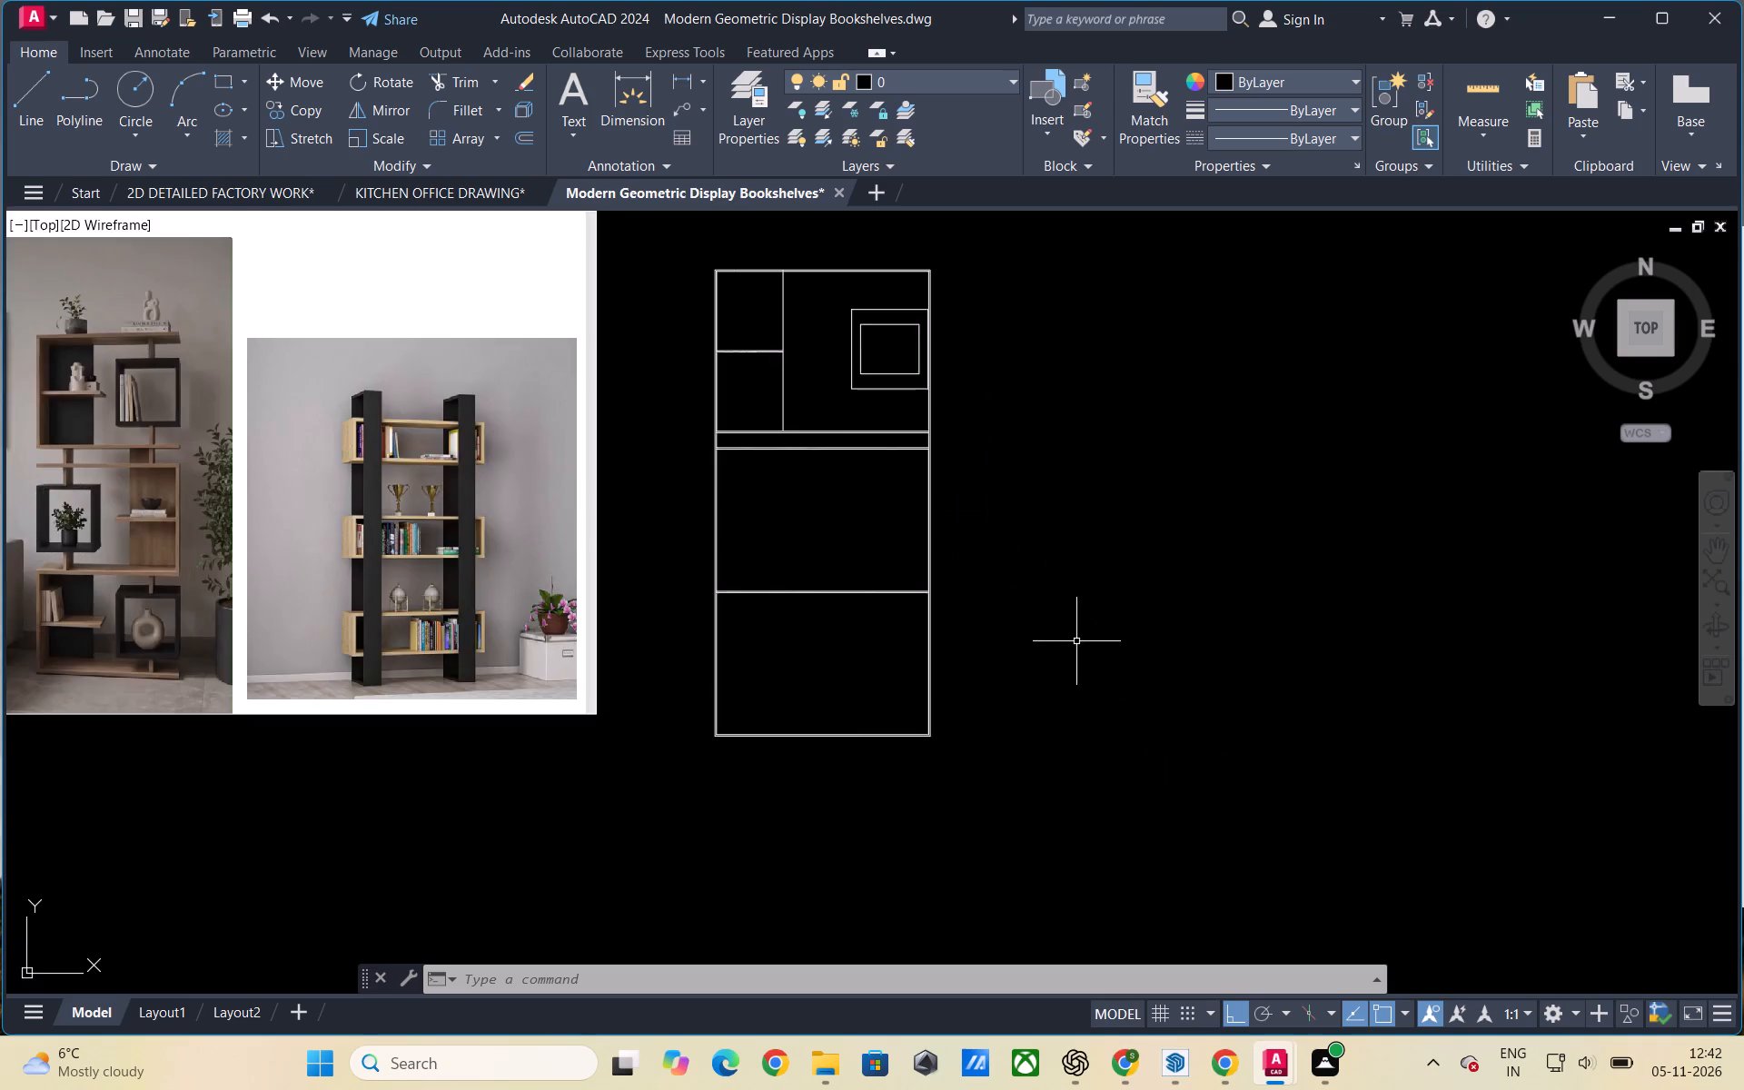
pyautogui.scroll(2, 1076, 641)
pyautogui.scroll(-1, 1164, 639)
pyautogui.scroll(-3, 1321, 639)
pyautogui.scroll(3, 1105, 500)
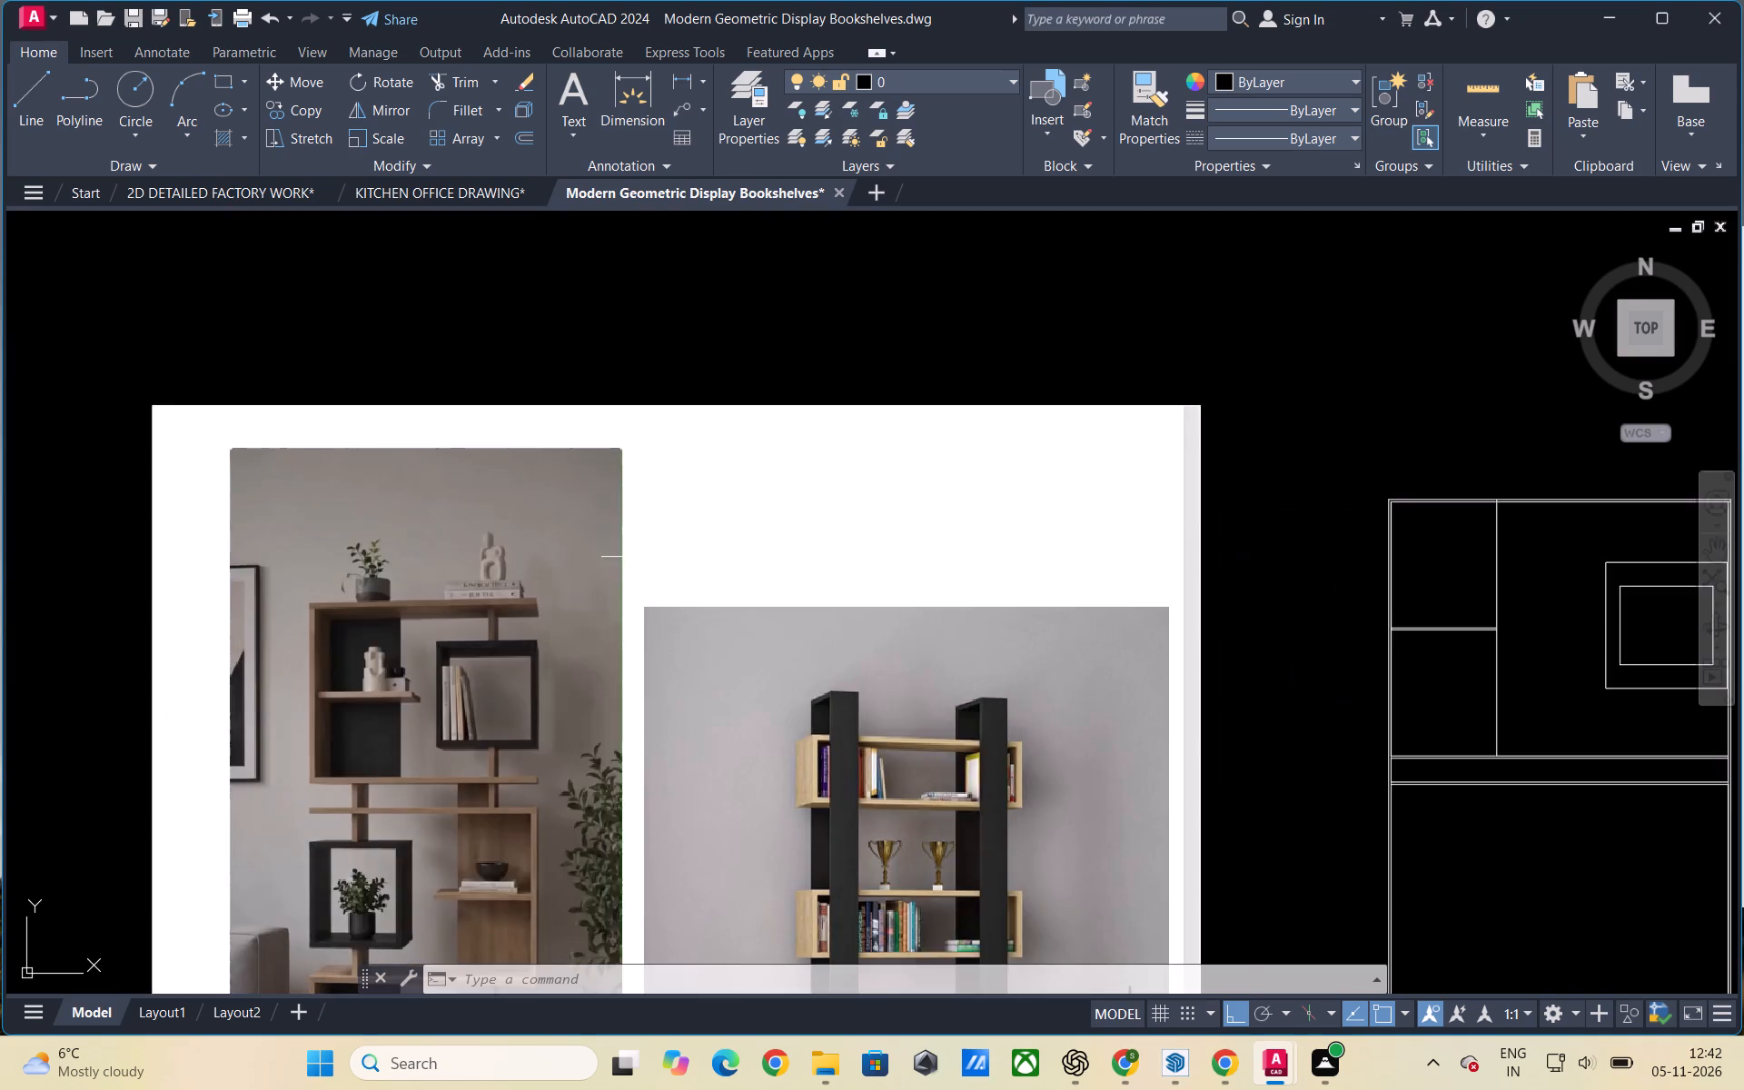
pyautogui.scroll(-2, 445, 500)
pyautogui.scroll(2, 851, 557)
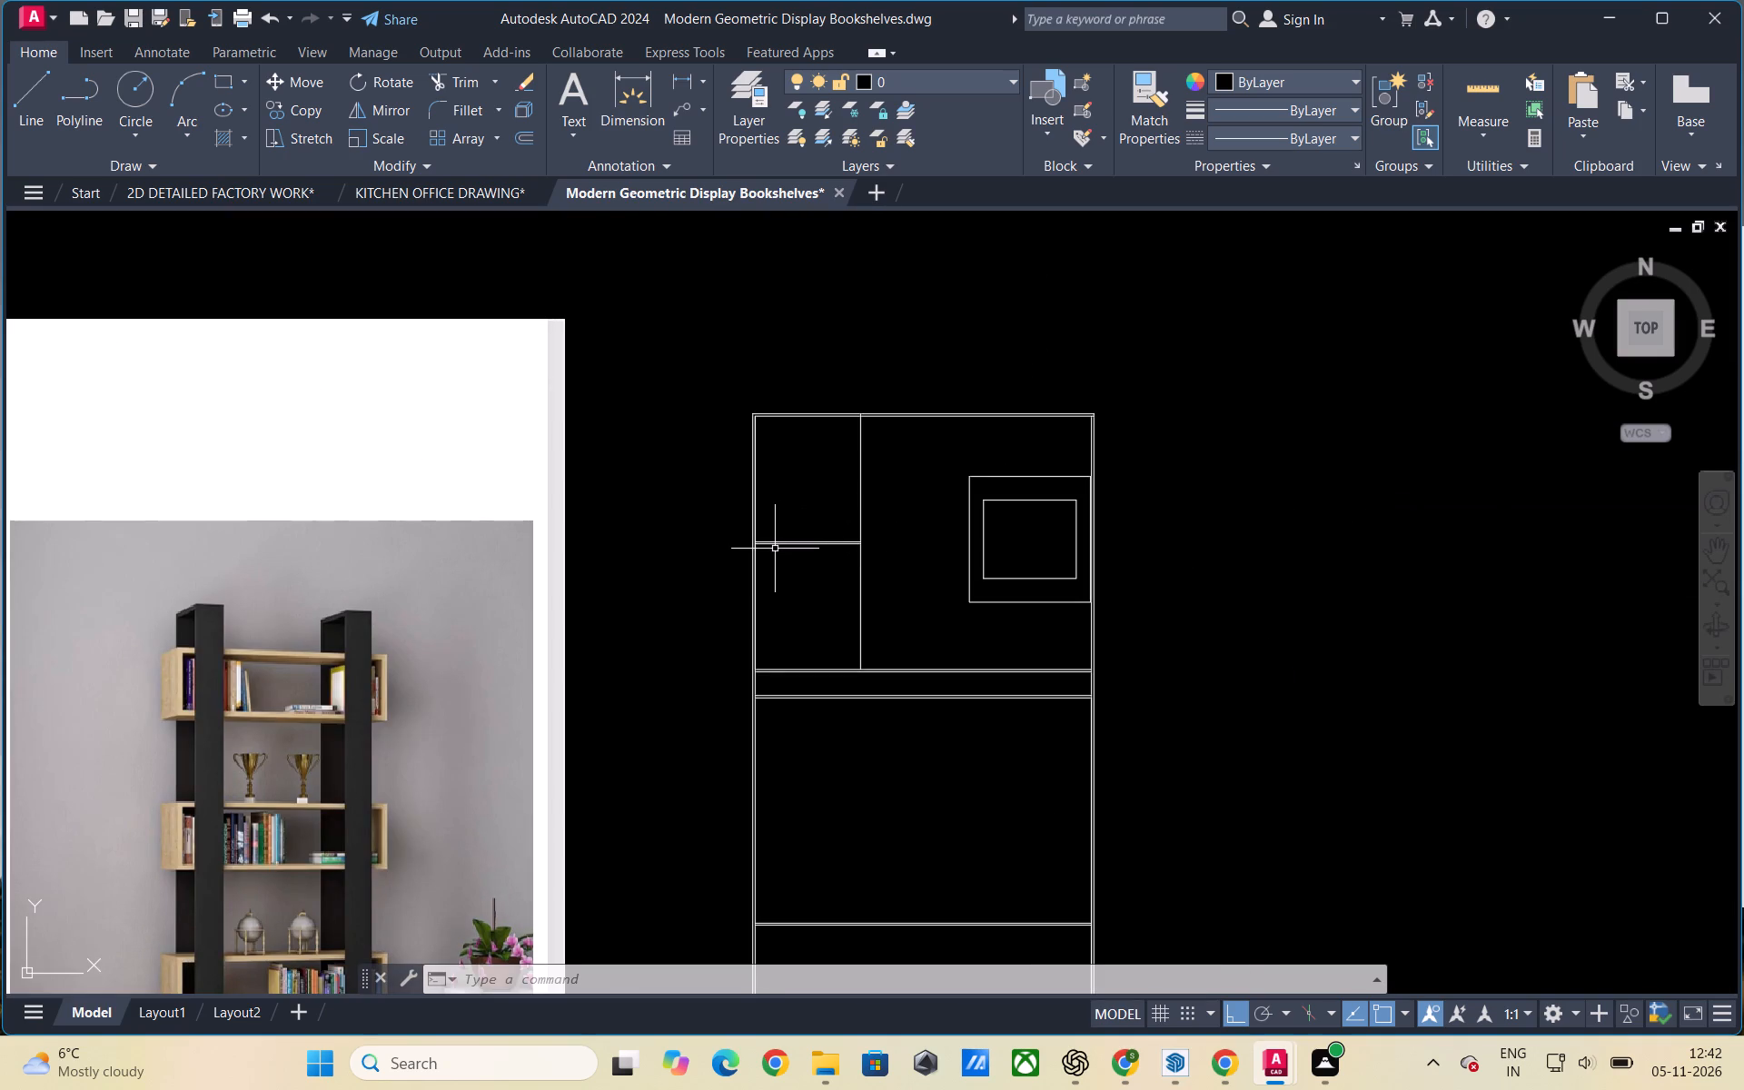
pyautogui.scroll(-9, 649, 486)
pyautogui.scroll(-1, 556, 378)
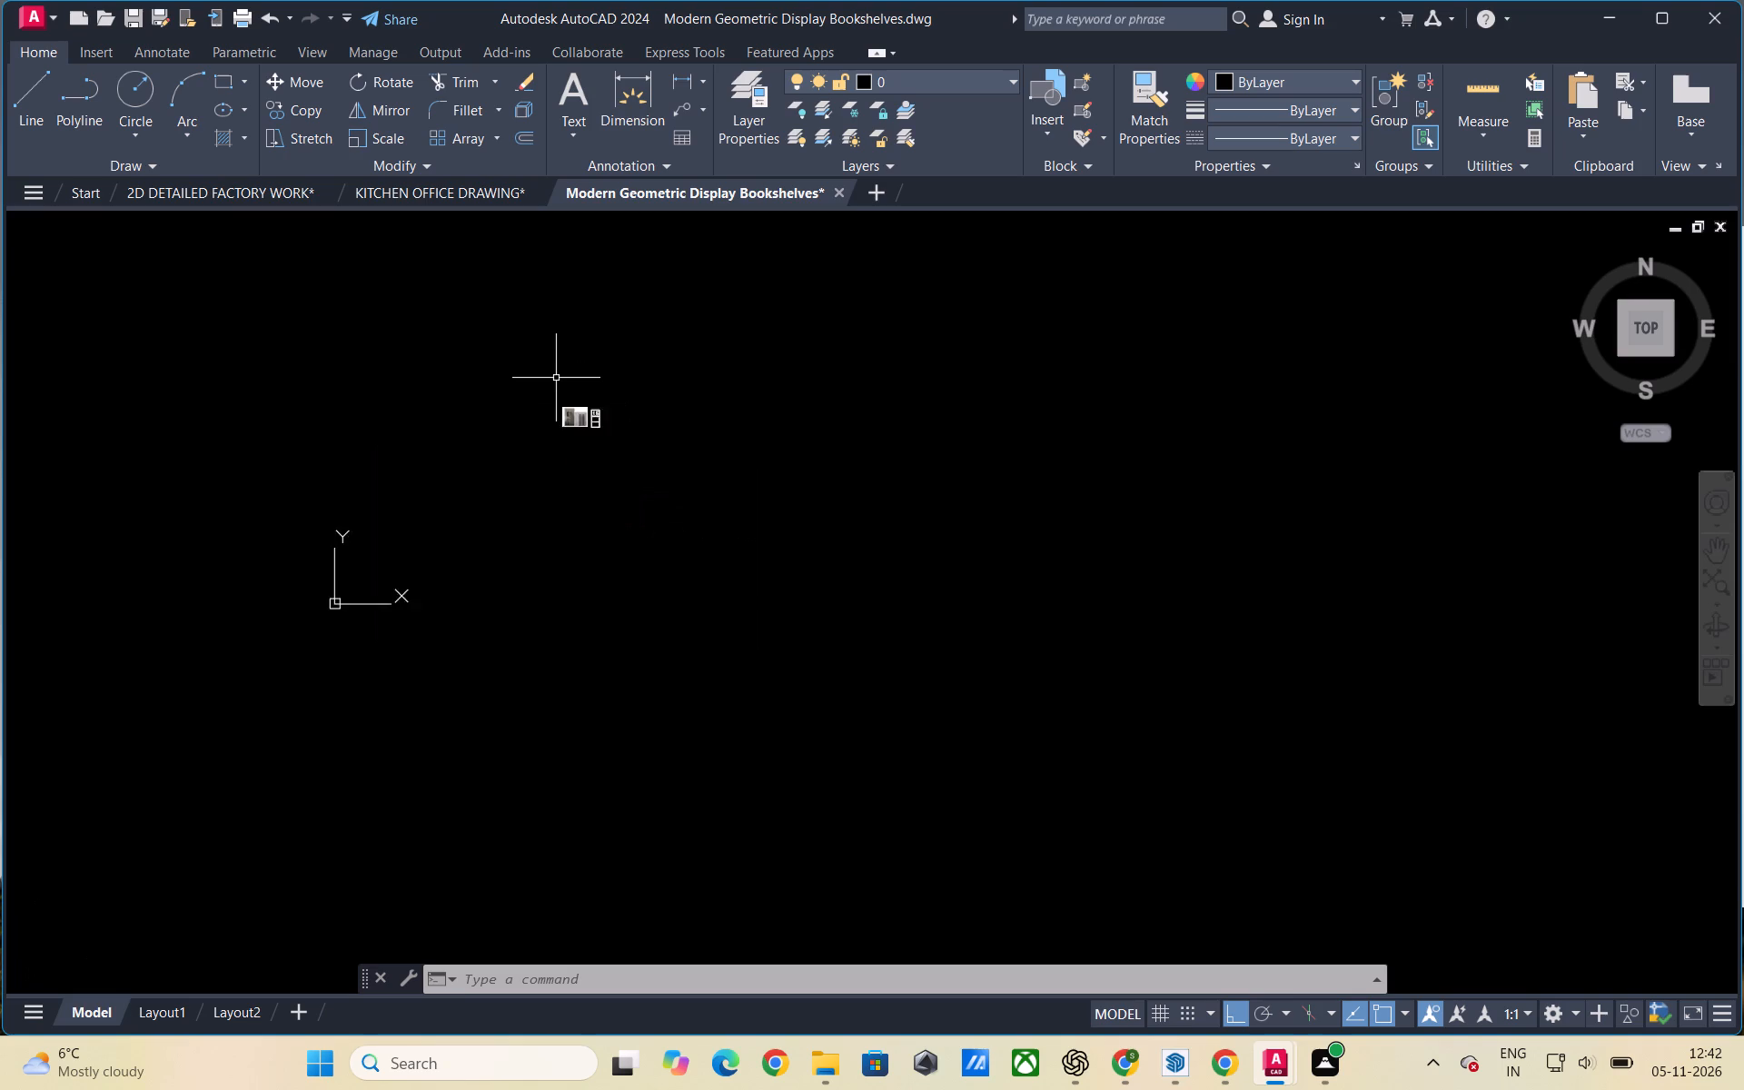
pyautogui.scroll(-1, 556, 378)
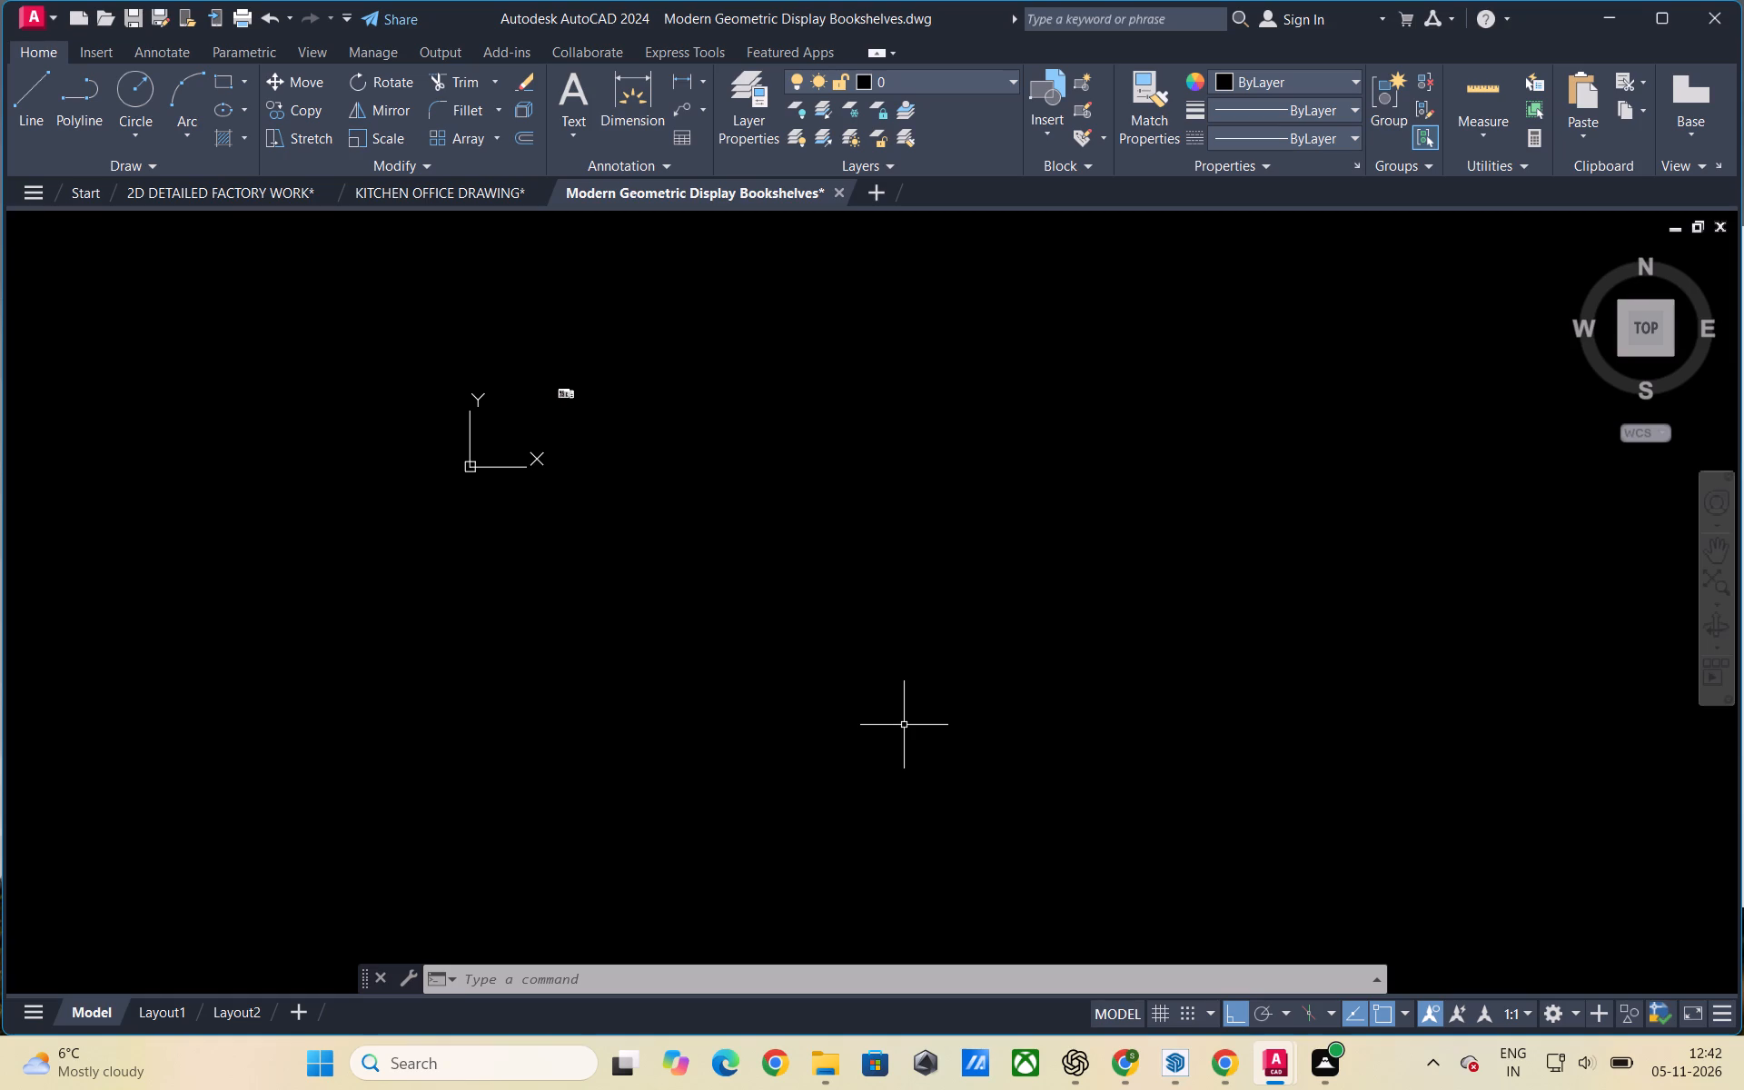
# Compare the reference photos with the bookshelf elevation, focusing on the empty middle section and its bounding shelf lines.
pyautogui.scroll(3, 570, 355)
pyautogui.scroll(2, 554, 468)
pyautogui.scroll(3, 497, 646)
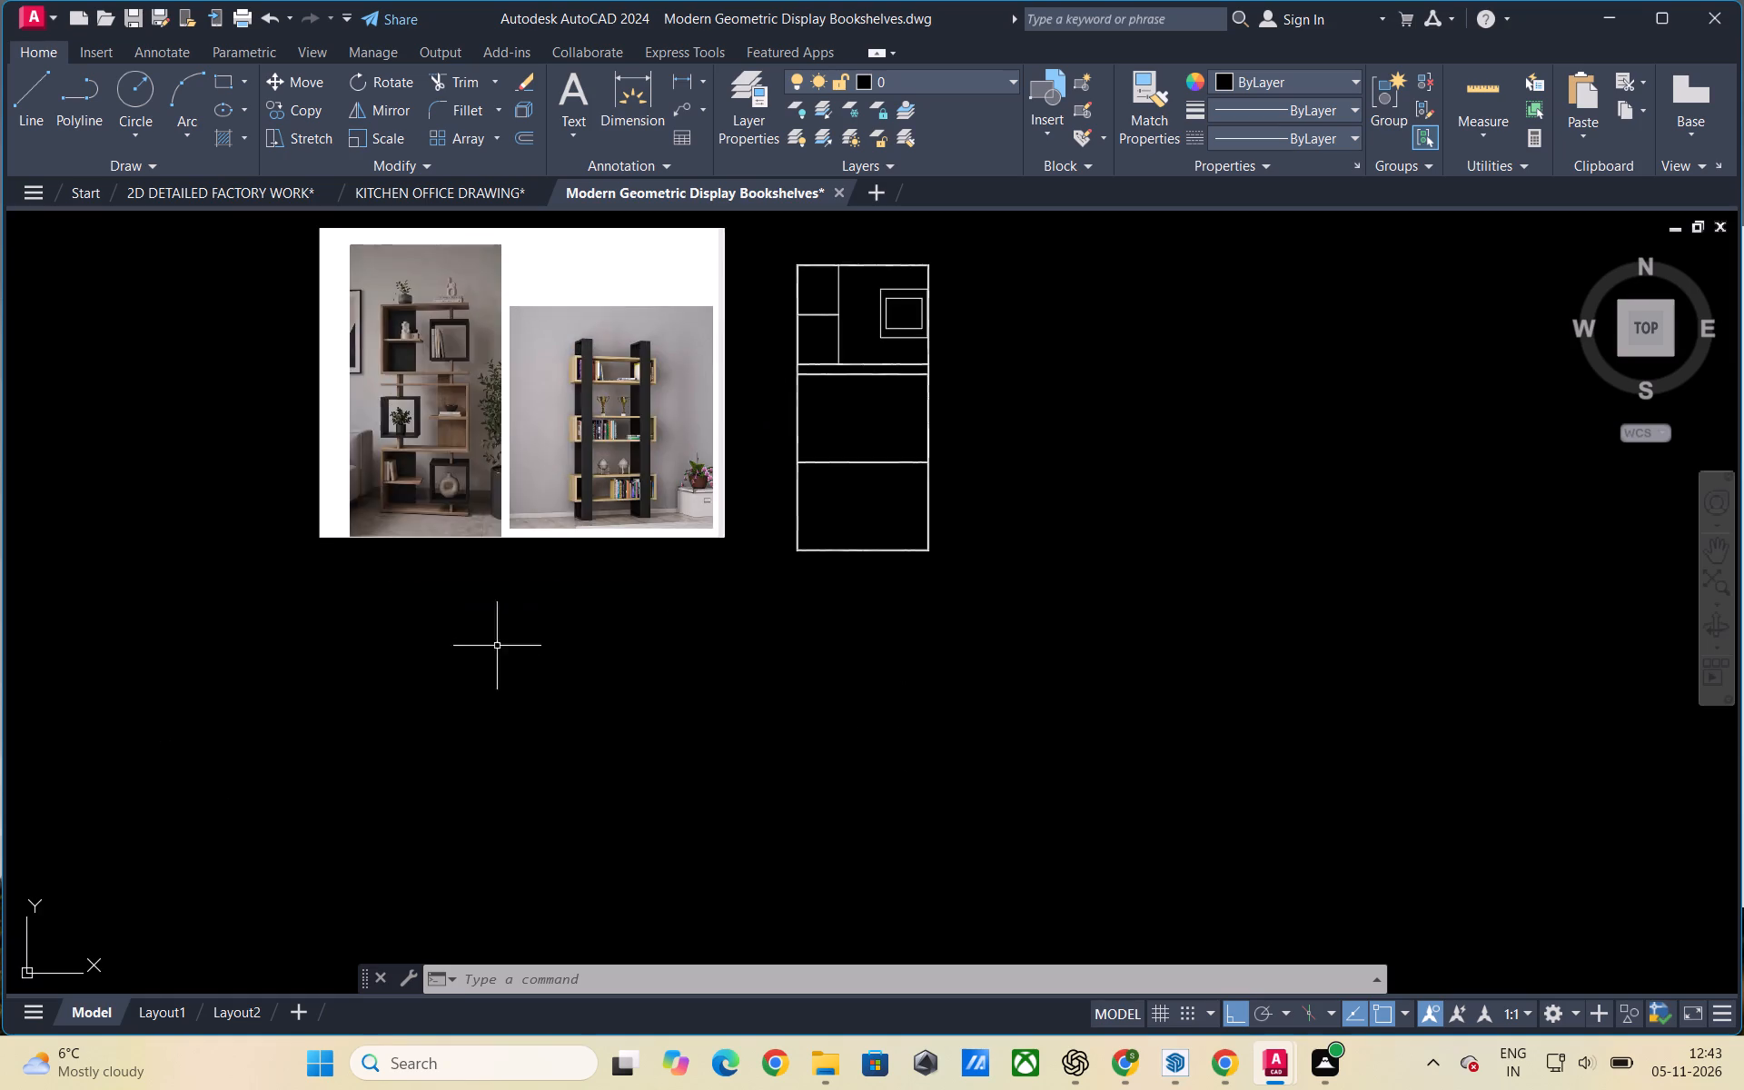
pyautogui.scroll(-2, 417, 584)
pyautogui.scroll(2, 241, 465)
pyautogui.scroll(-1, 879, 391)
pyautogui.scroll(2, 1009, 468)
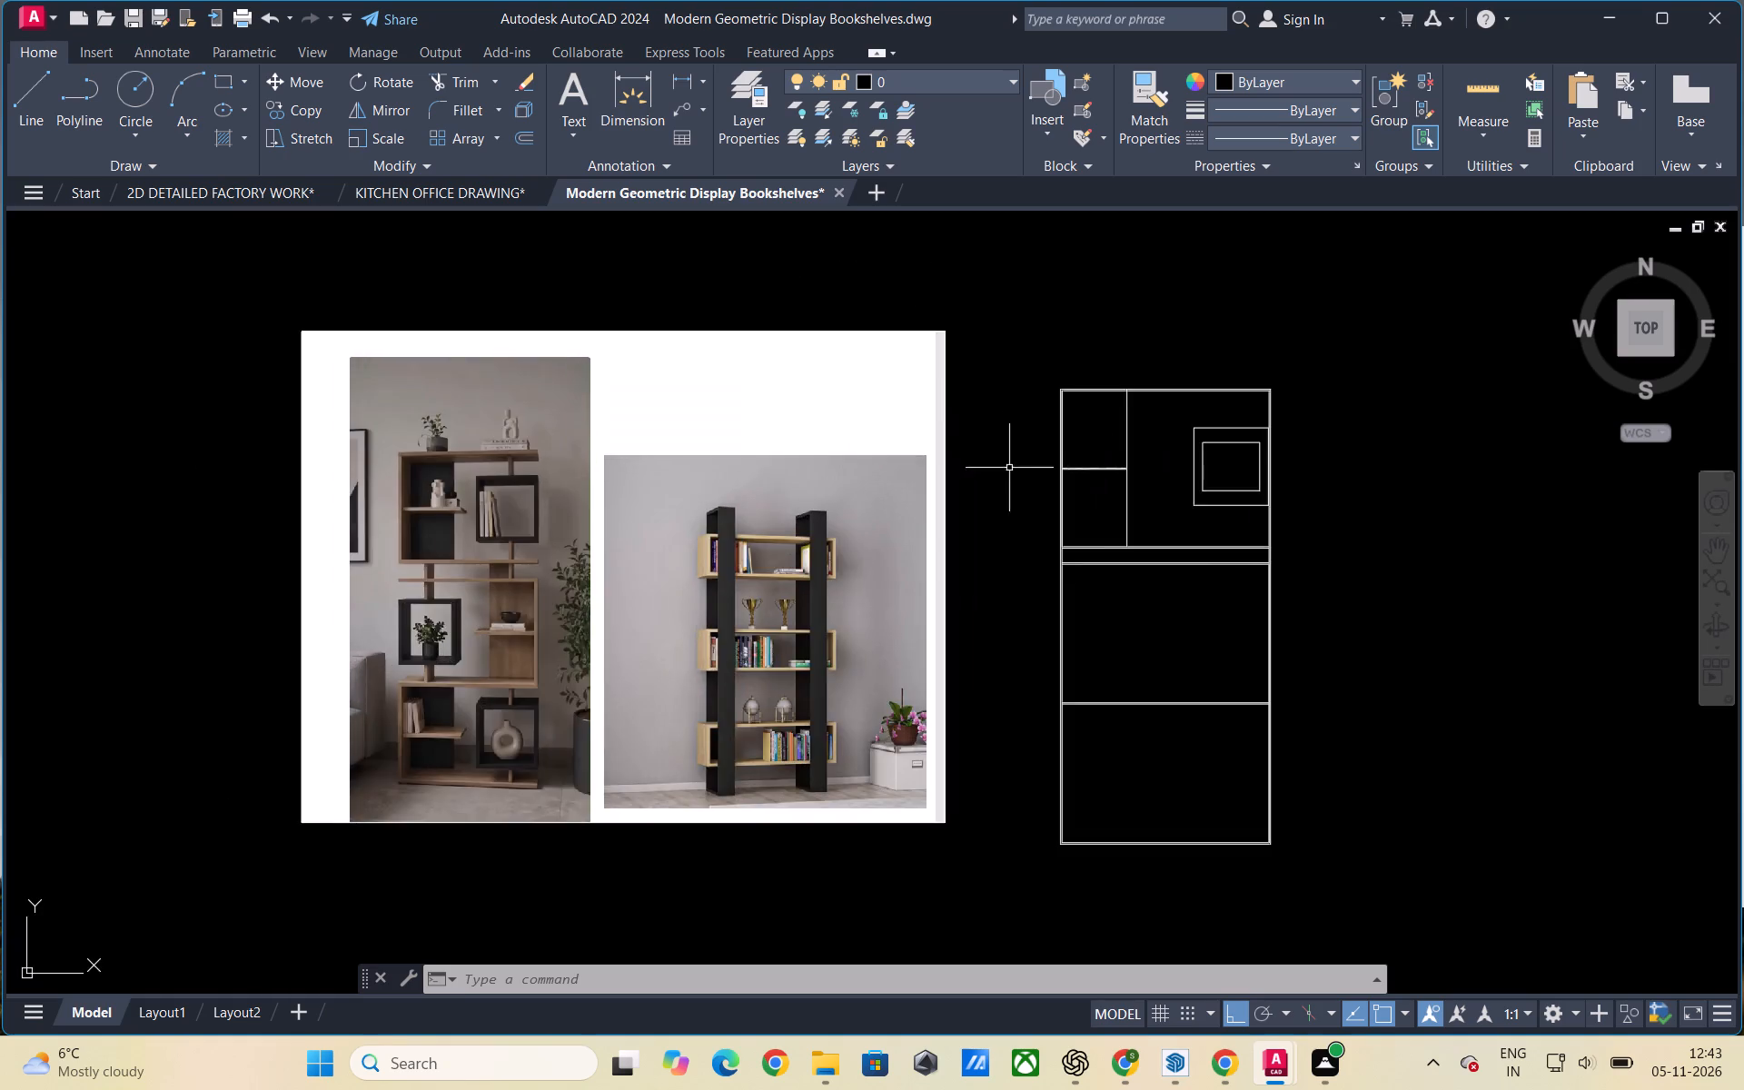
pyautogui.scroll(-2, 609, 465)
pyautogui.scroll(2, 668, 557)
pyautogui.scroll(-1, 815, 702)
pyautogui.scroll(2, 718, 449)
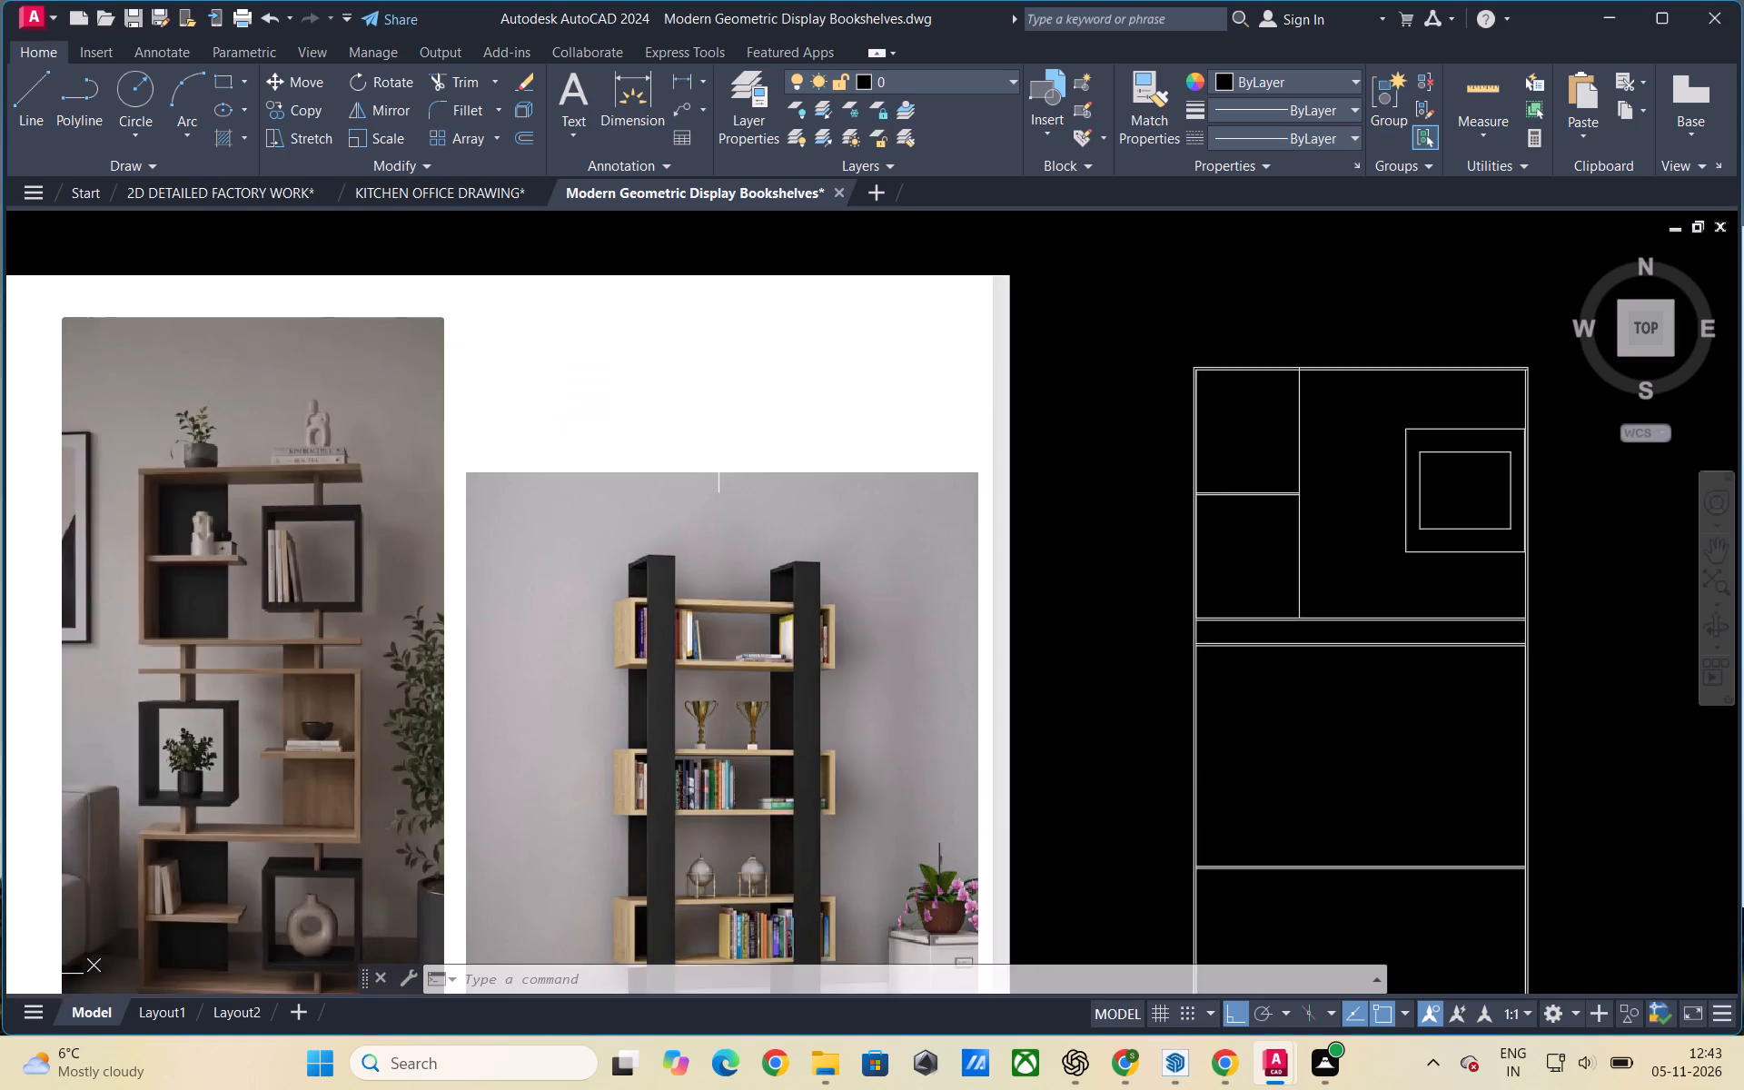
pyautogui.scroll(-2, 718, 449)
pyautogui.scroll(2, 1120, 612)
pyautogui.scroll(-1, 1286, 647)
pyautogui.scroll(2, 975, 511)
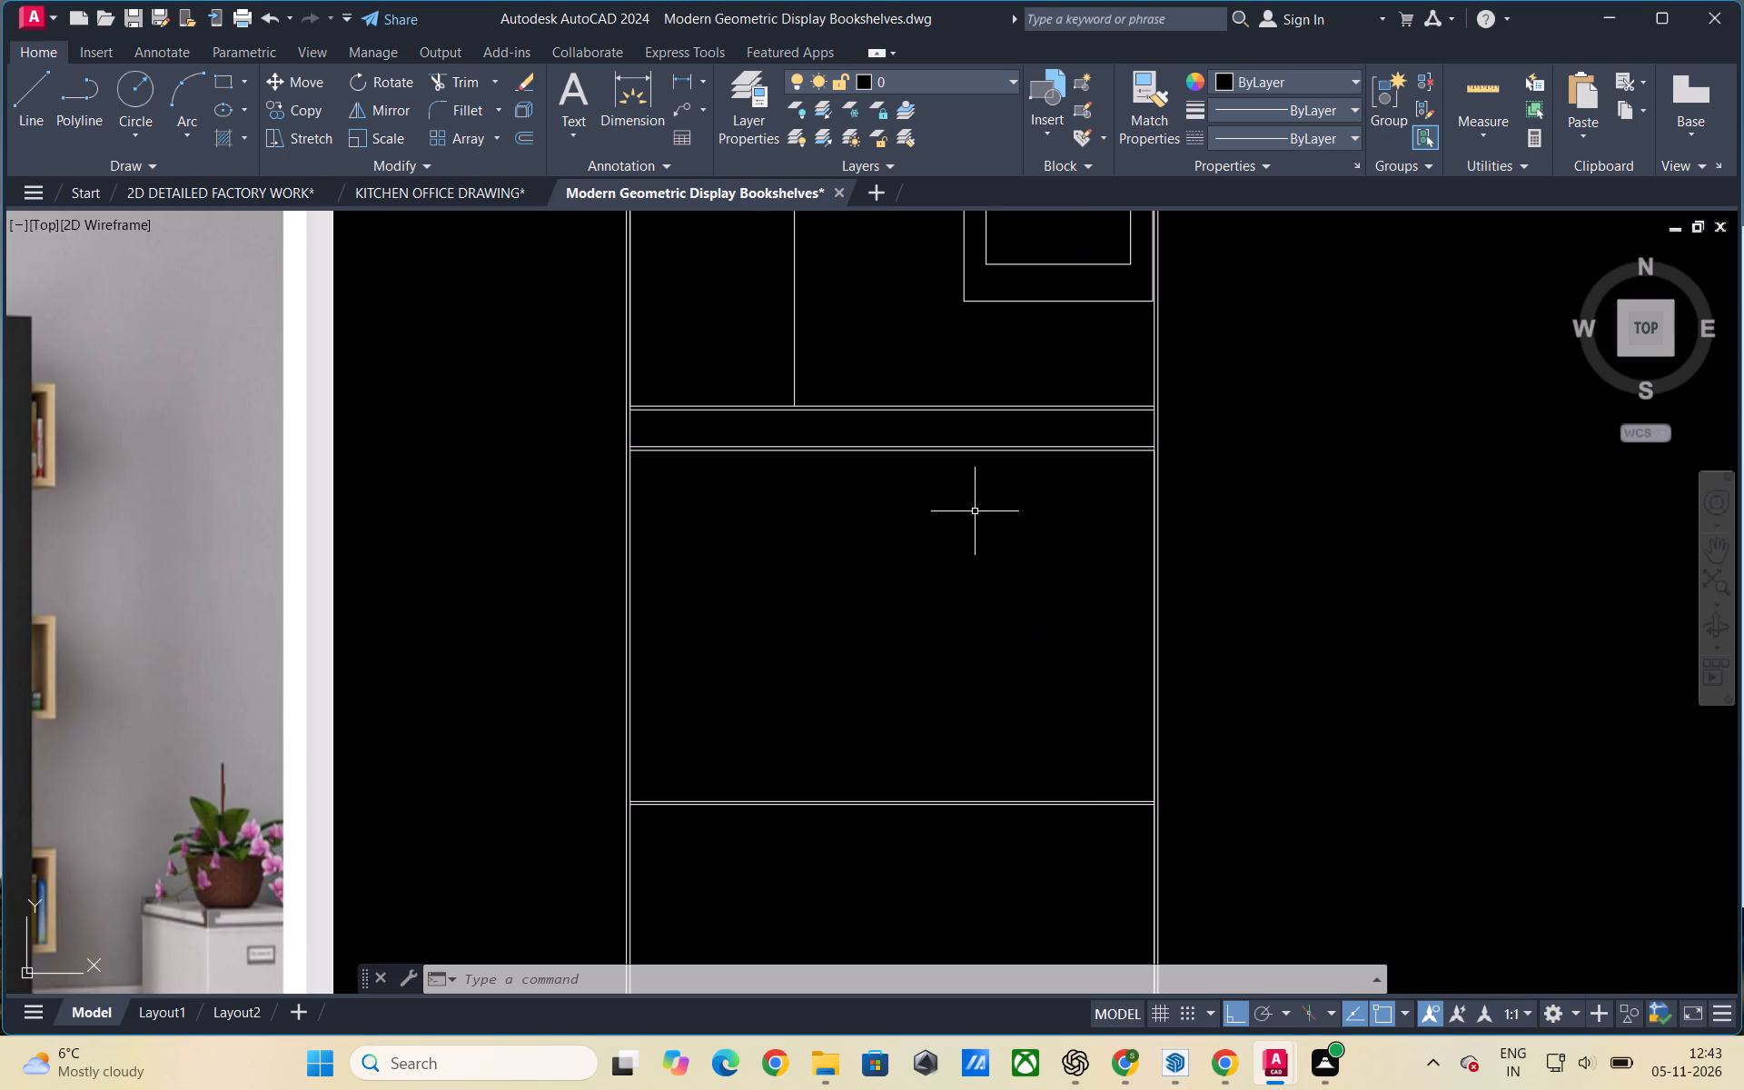
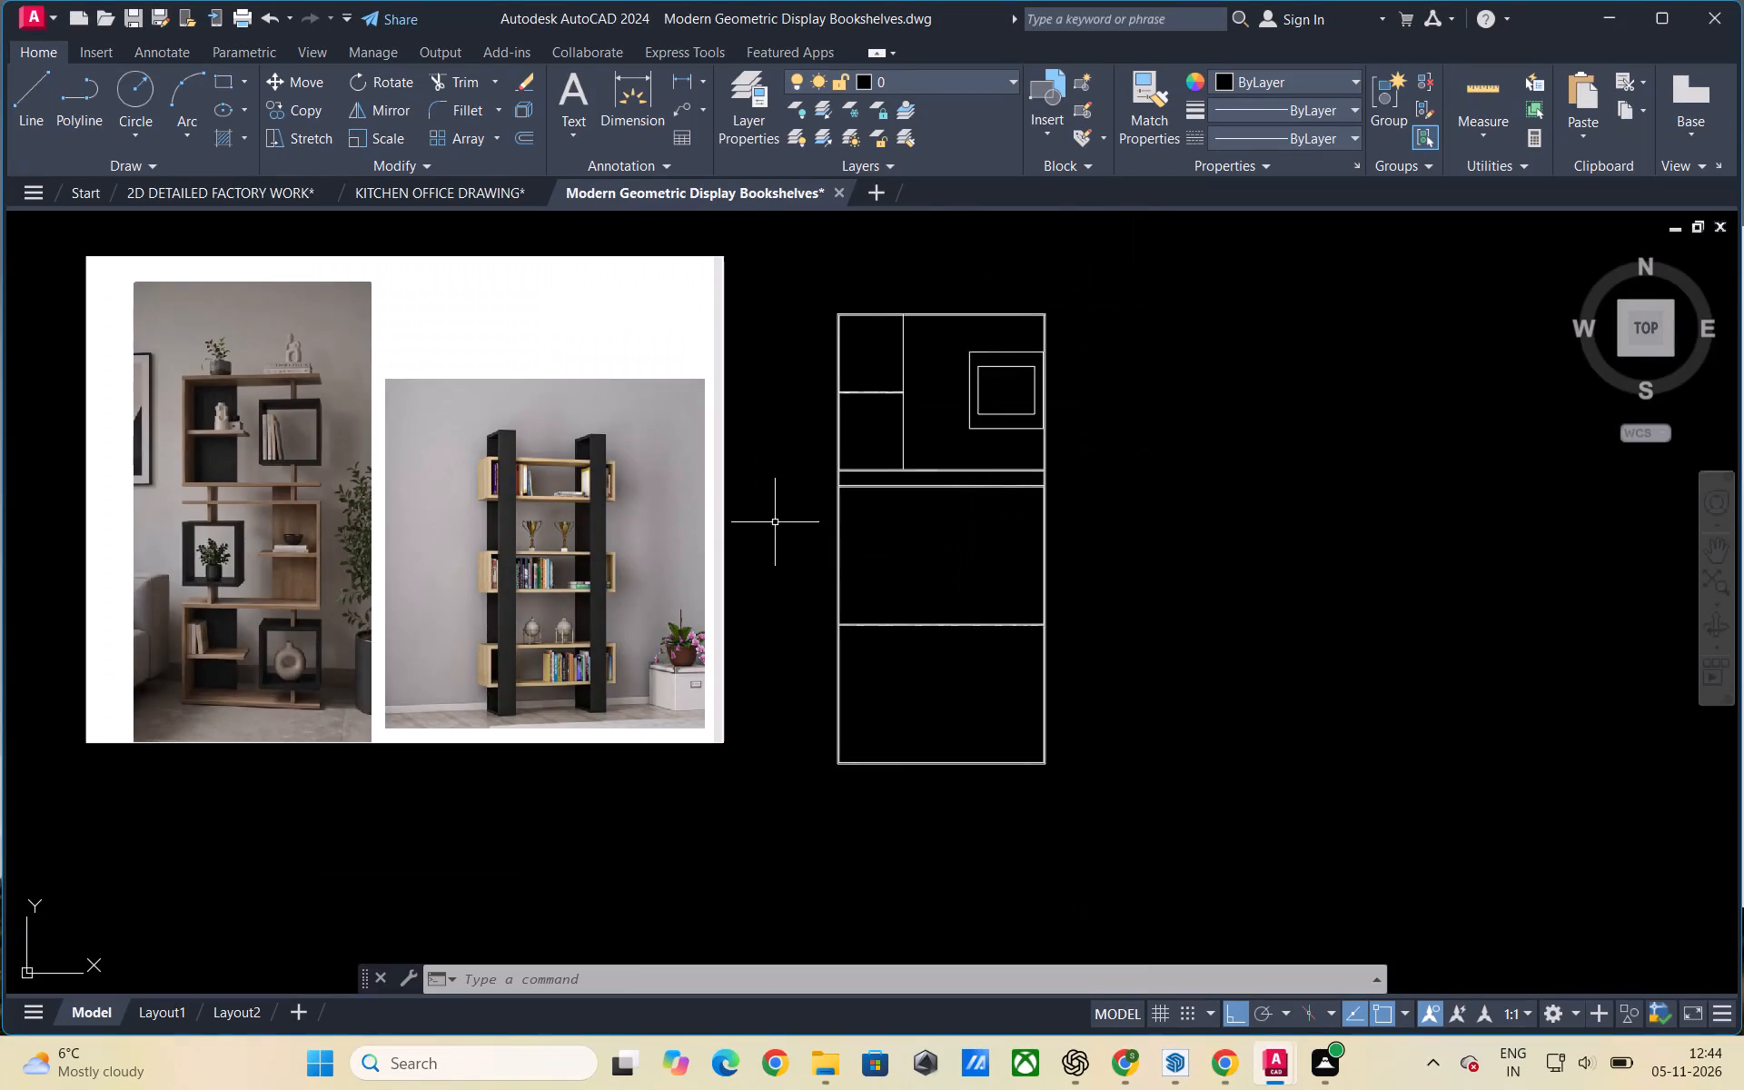
# Examine the elevation's empty middle and lower sections against the shelf arrangement in the two reference photos.
pyautogui.scroll(2, 923, 529)
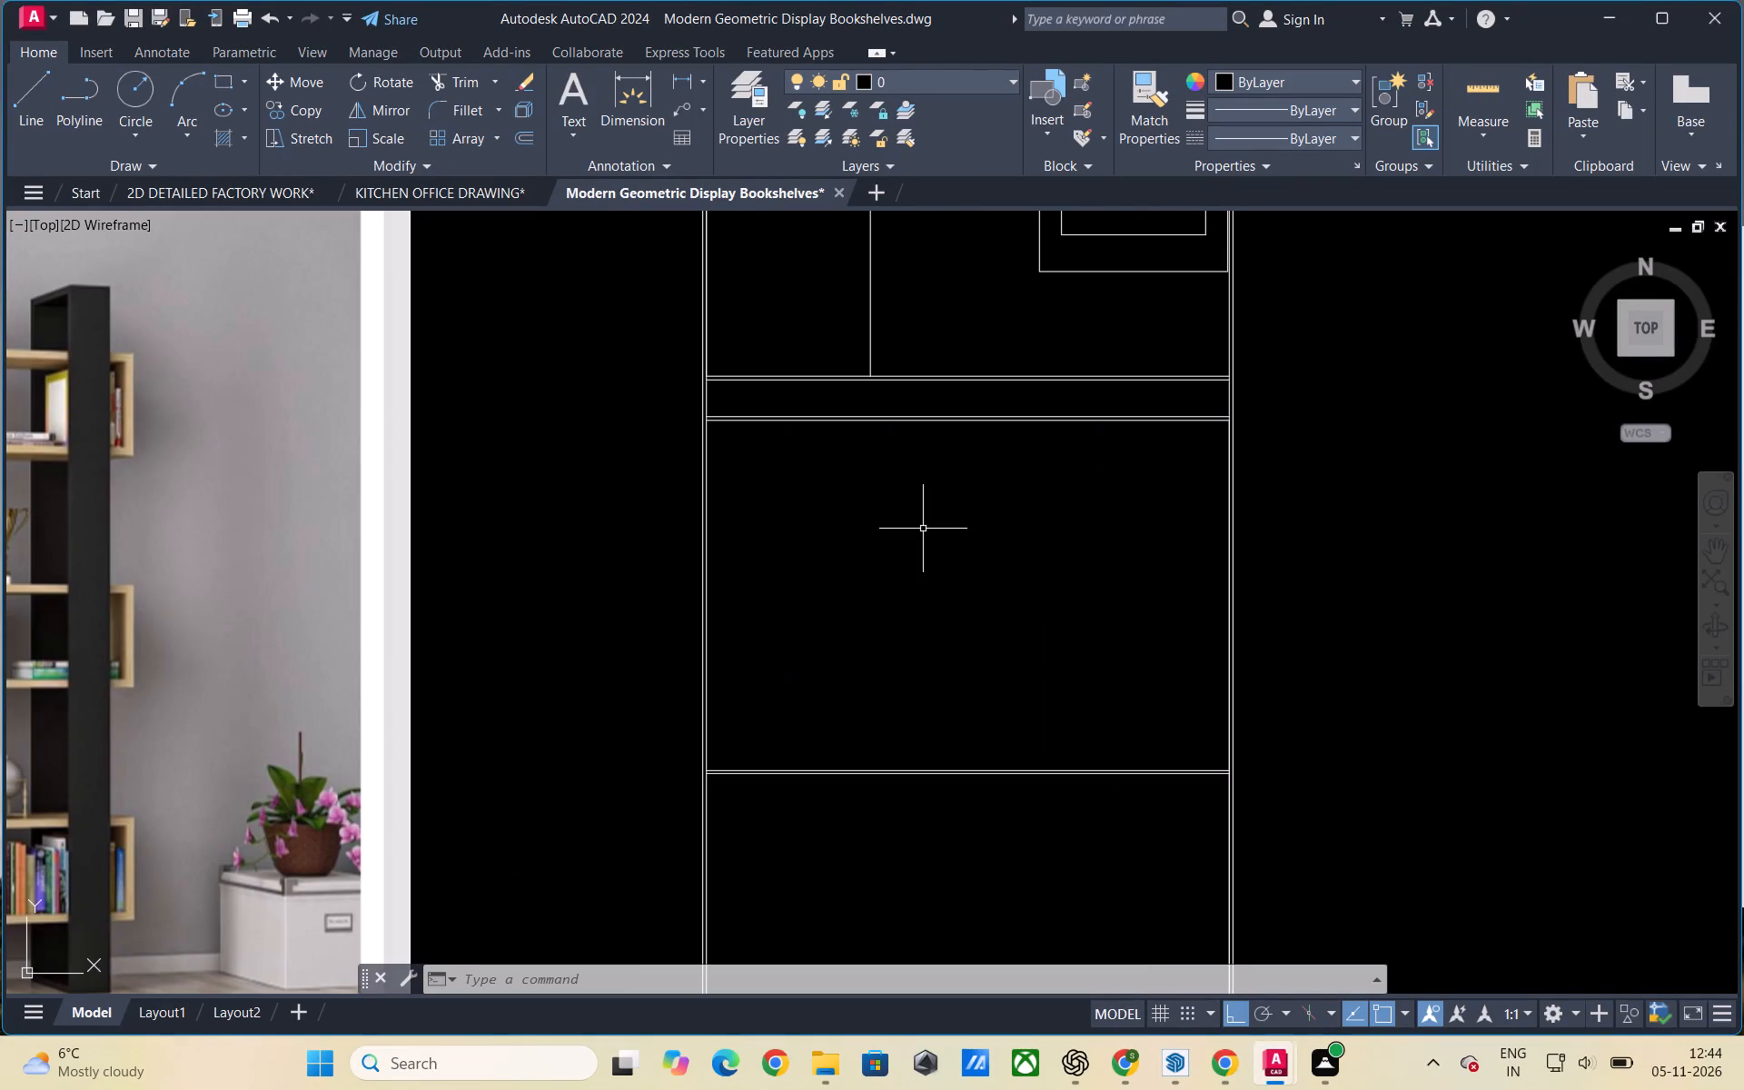
pyautogui.scroll(-1, 923, 529)
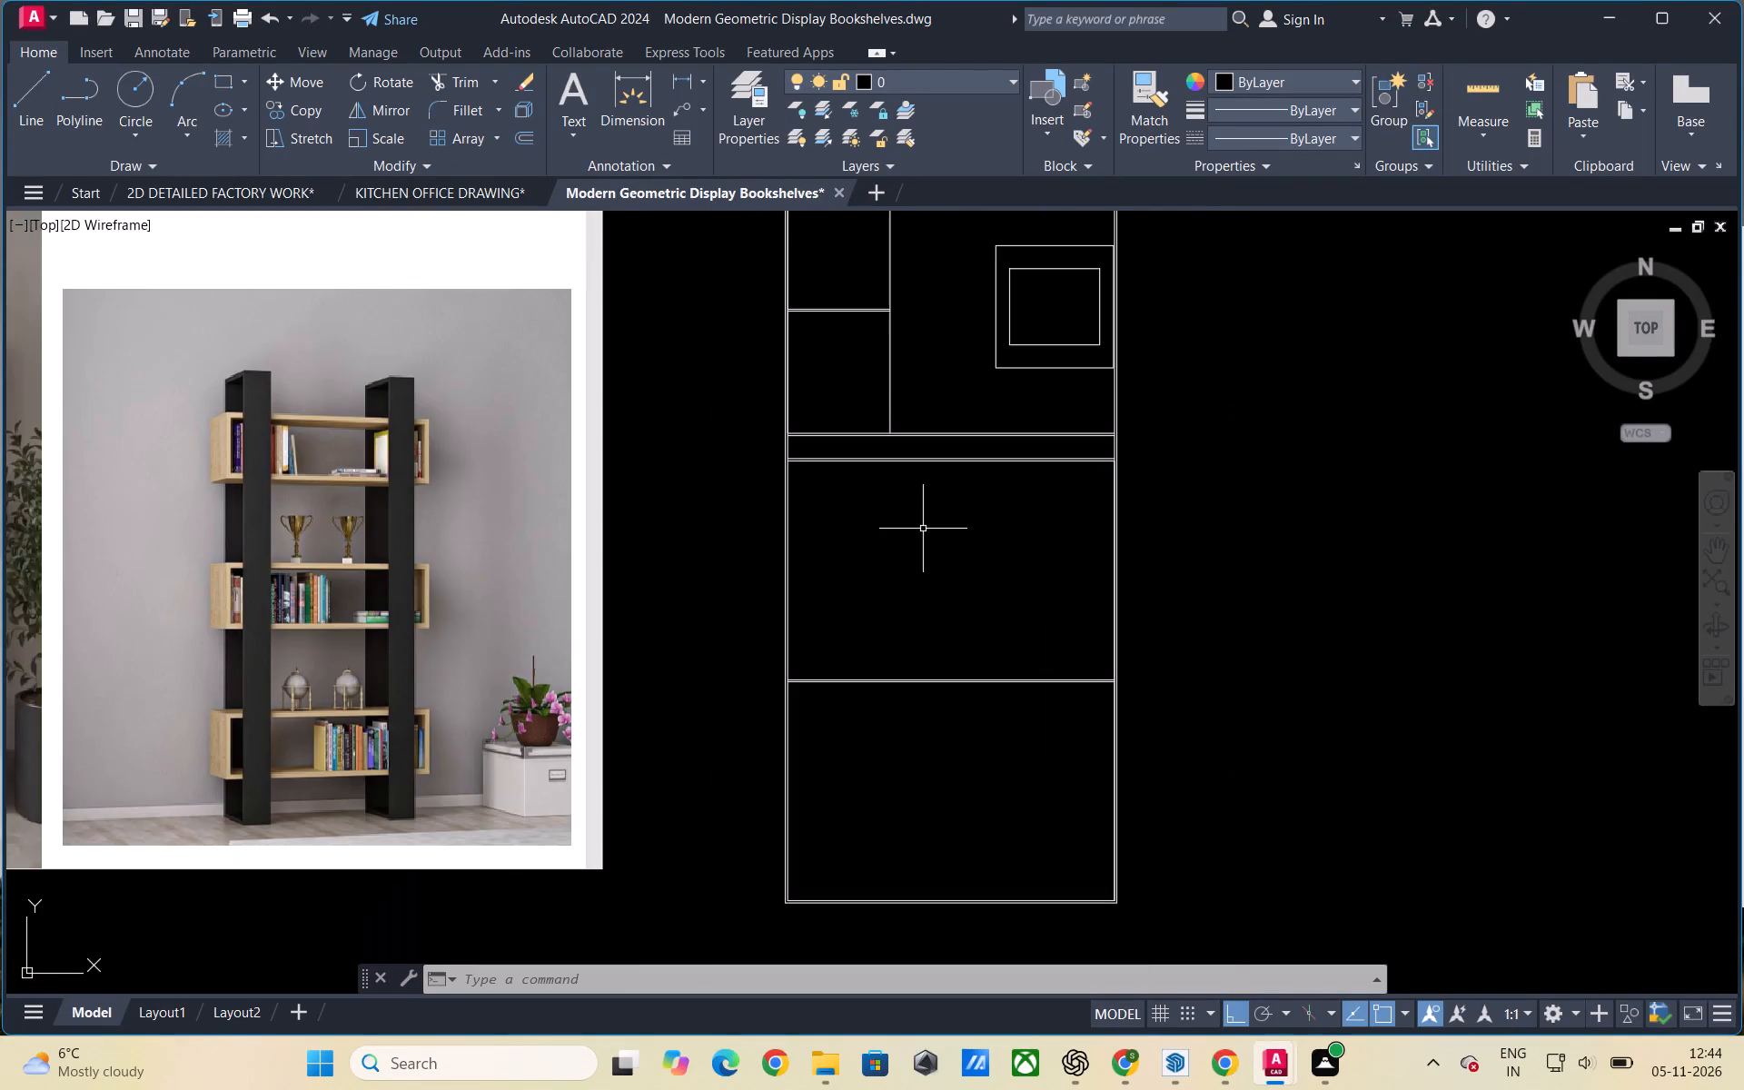
pyautogui.scroll(-1, 765, 563)
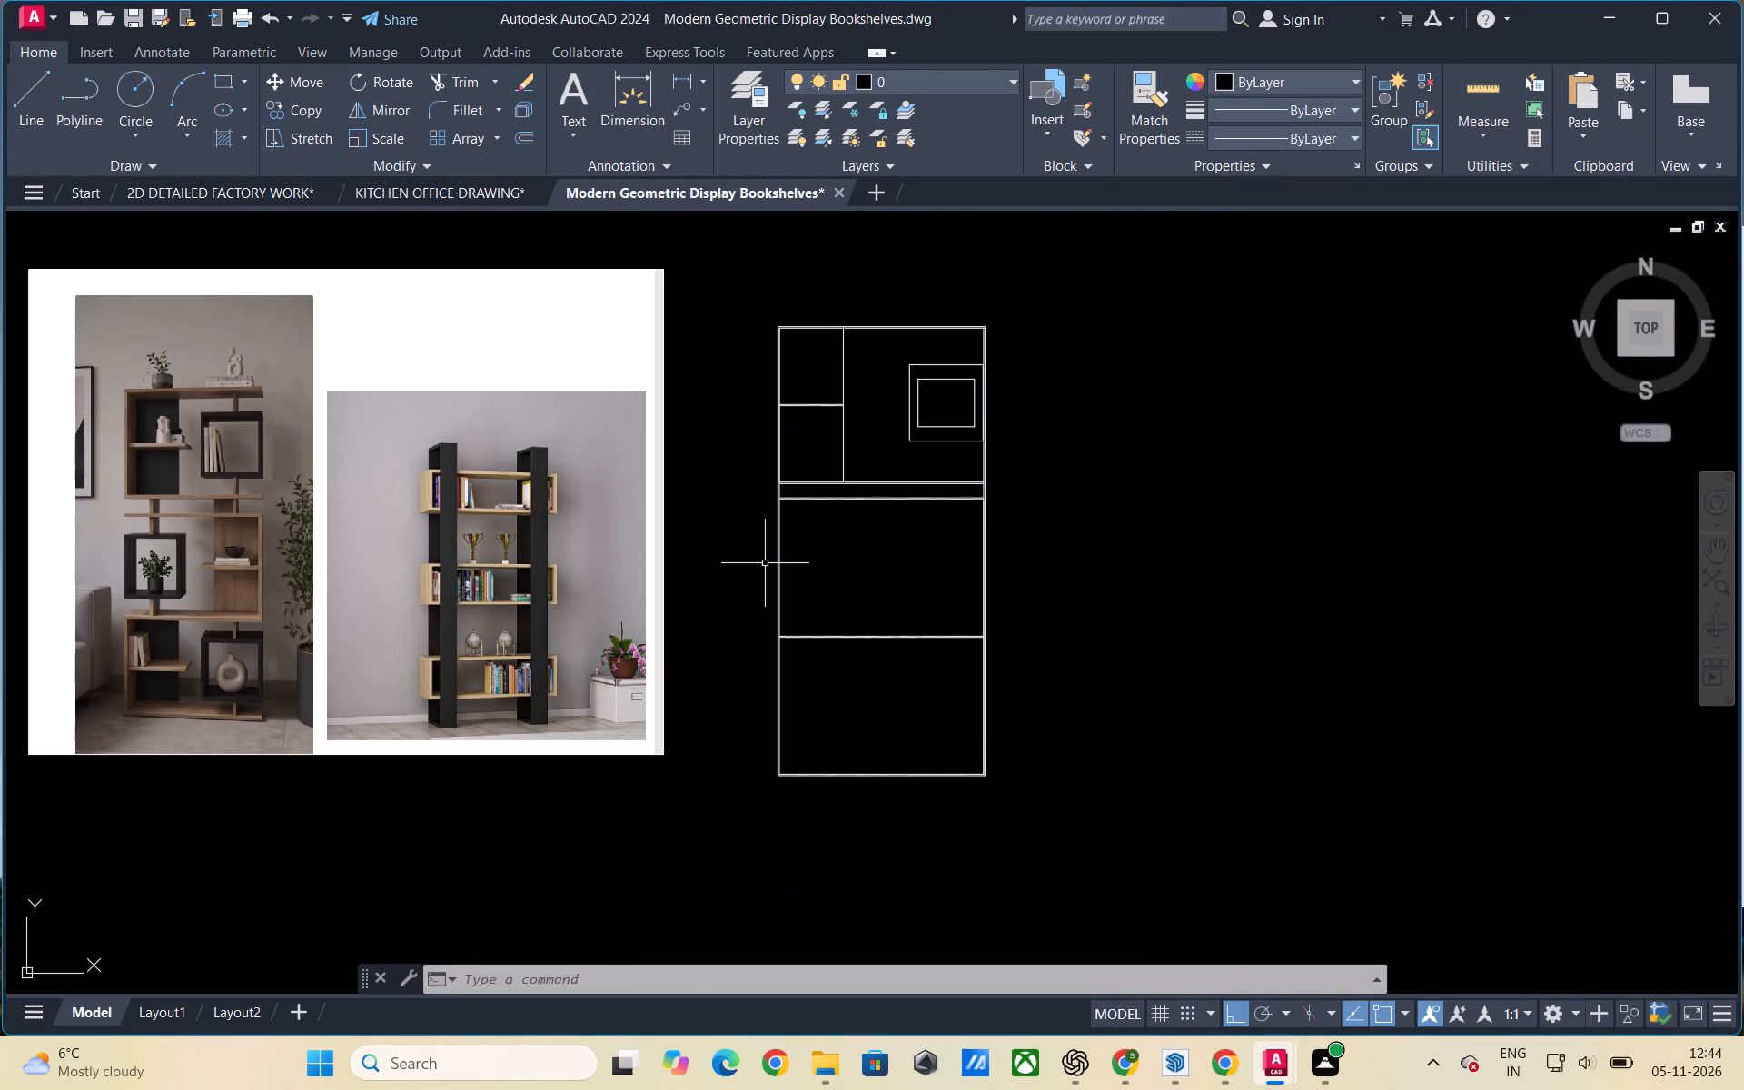
pyautogui.scroll(1, 765, 563)
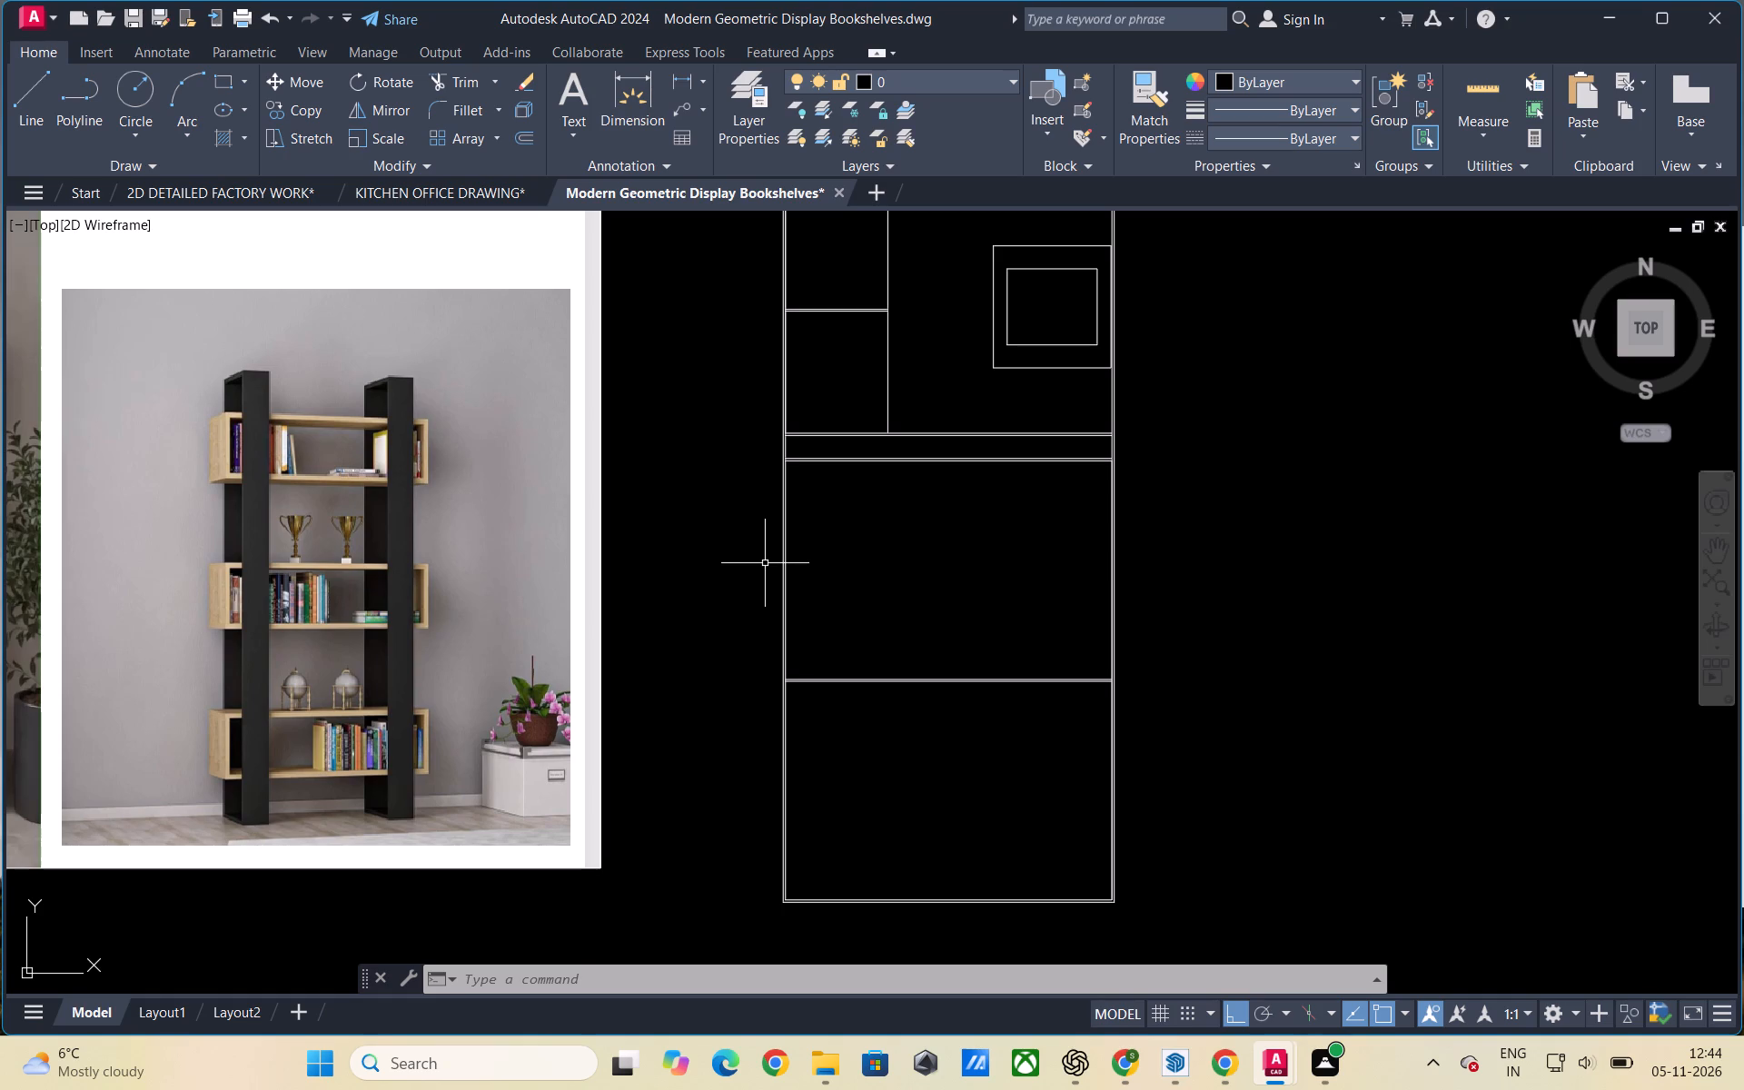
pyautogui.scroll(-2, 765, 563)
pyautogui.scroll(2, 1062, 681)
pyautogui.scroll(-2, 1258, 708)
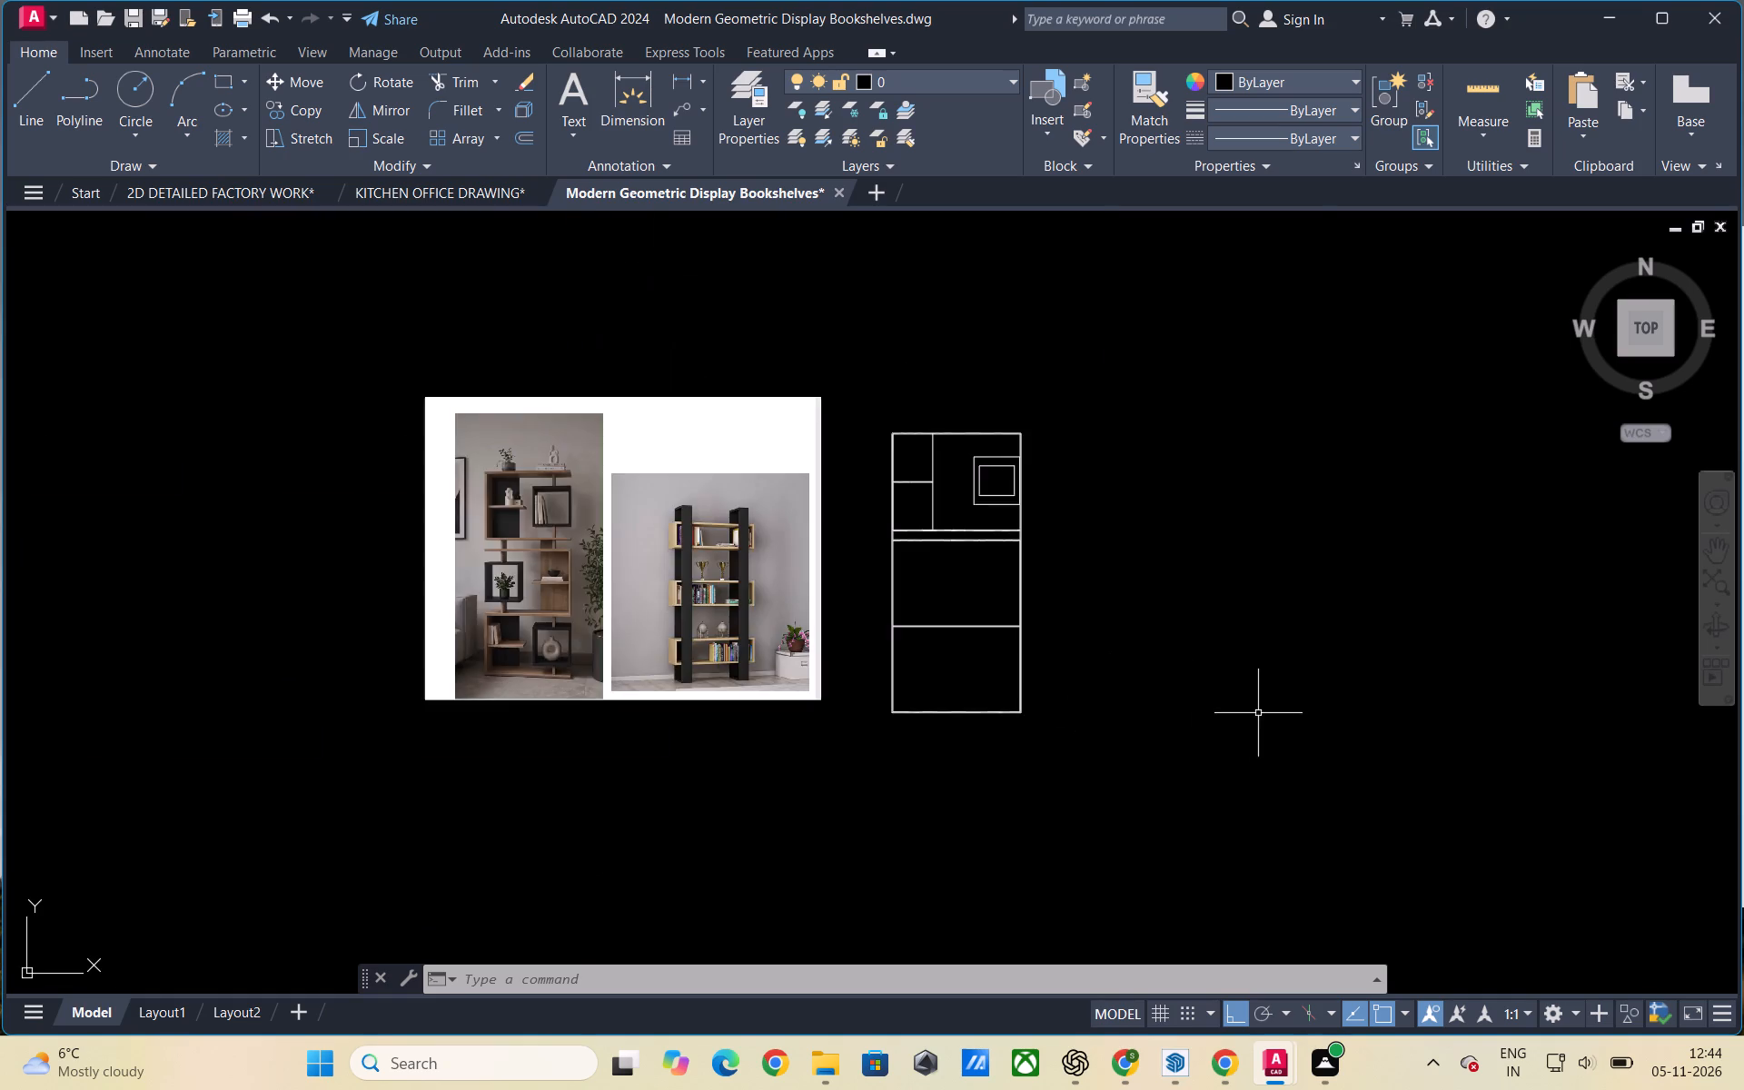
pyautogui.scroll(5, 914, 568)
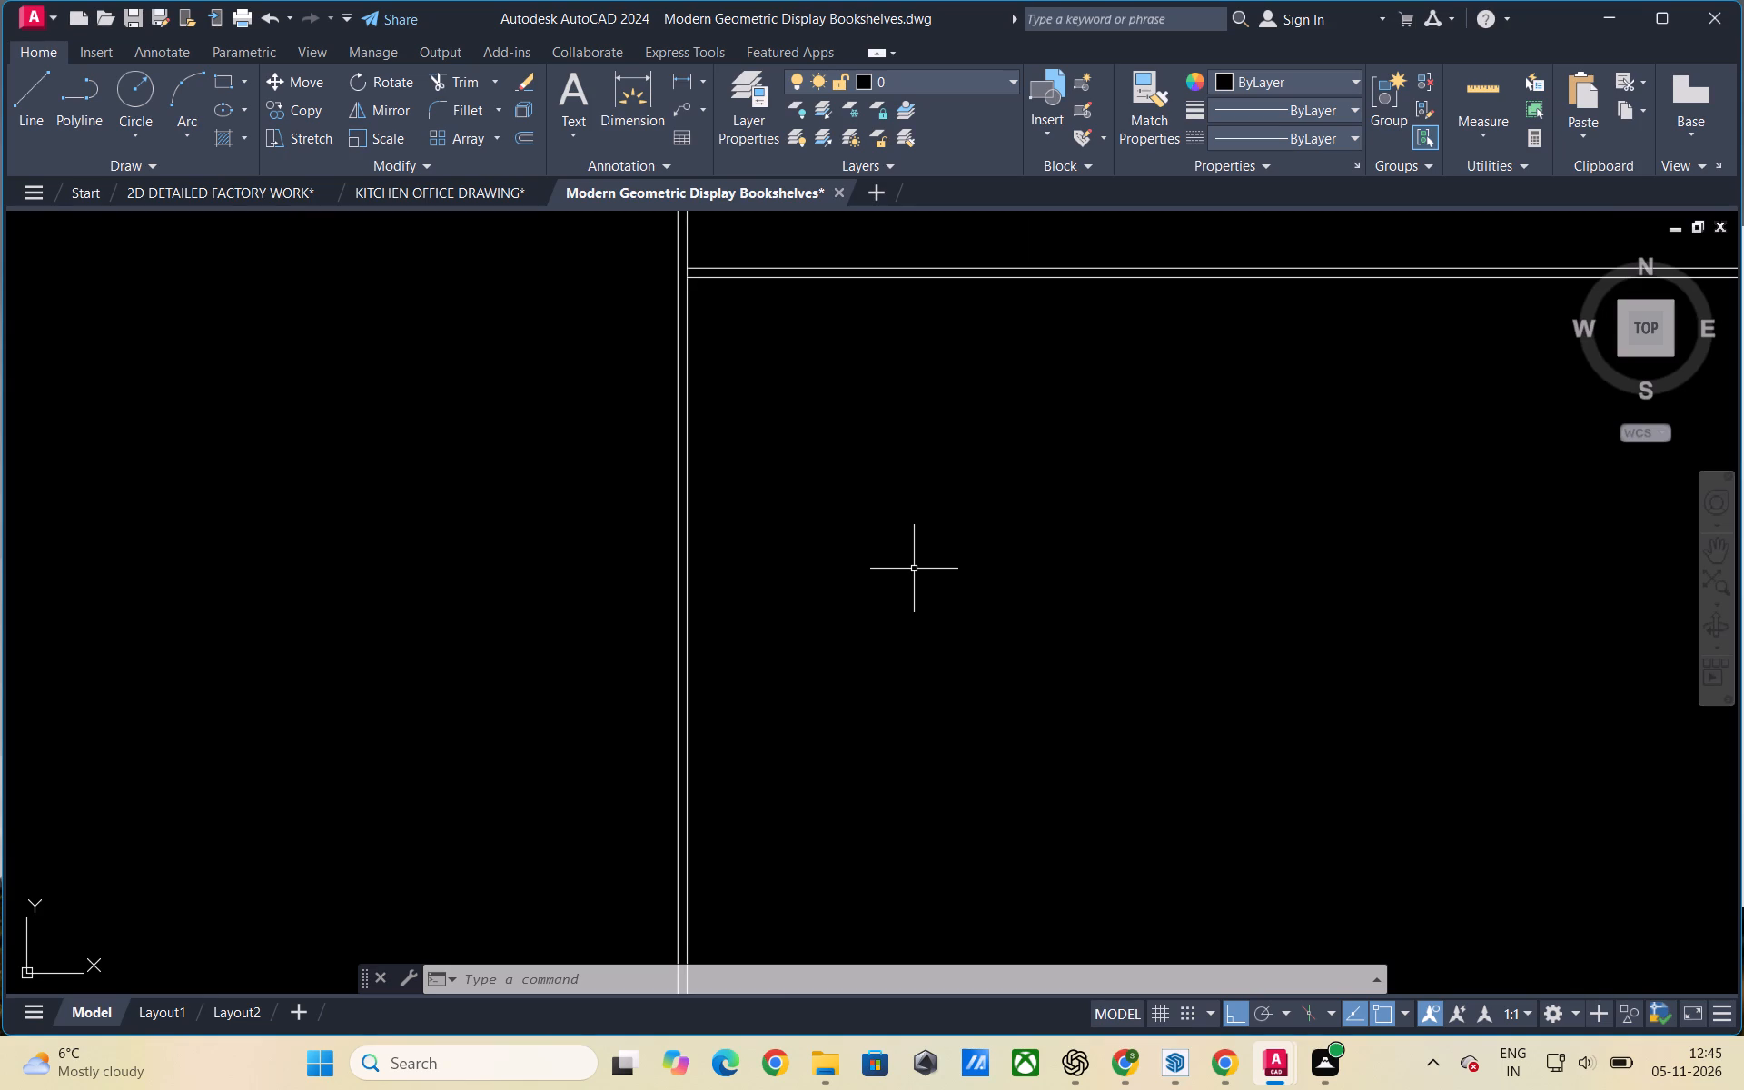
pyautogui.scroll(-1, 914, 569)
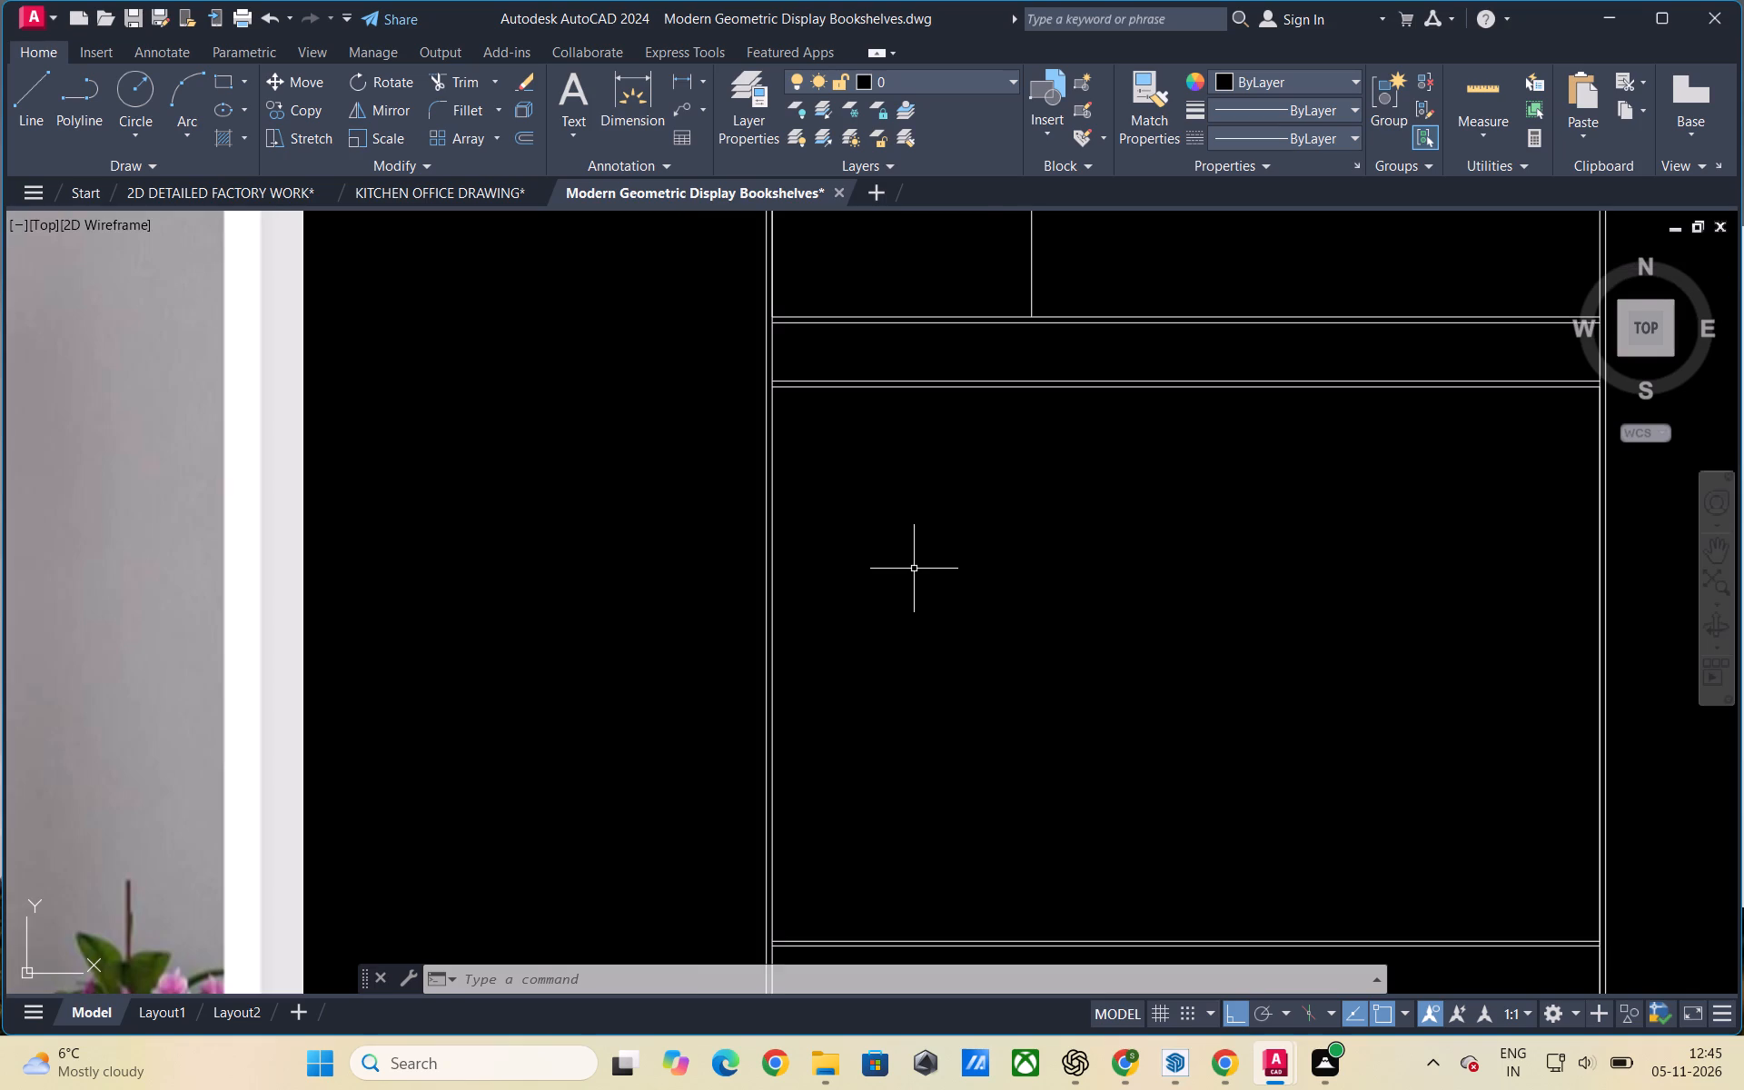
pyautogui.scroll(-1, 914, 569)
pyautogui.scroll(2, 914, 569)
pyautogui.scroll(-3, 790, 539)
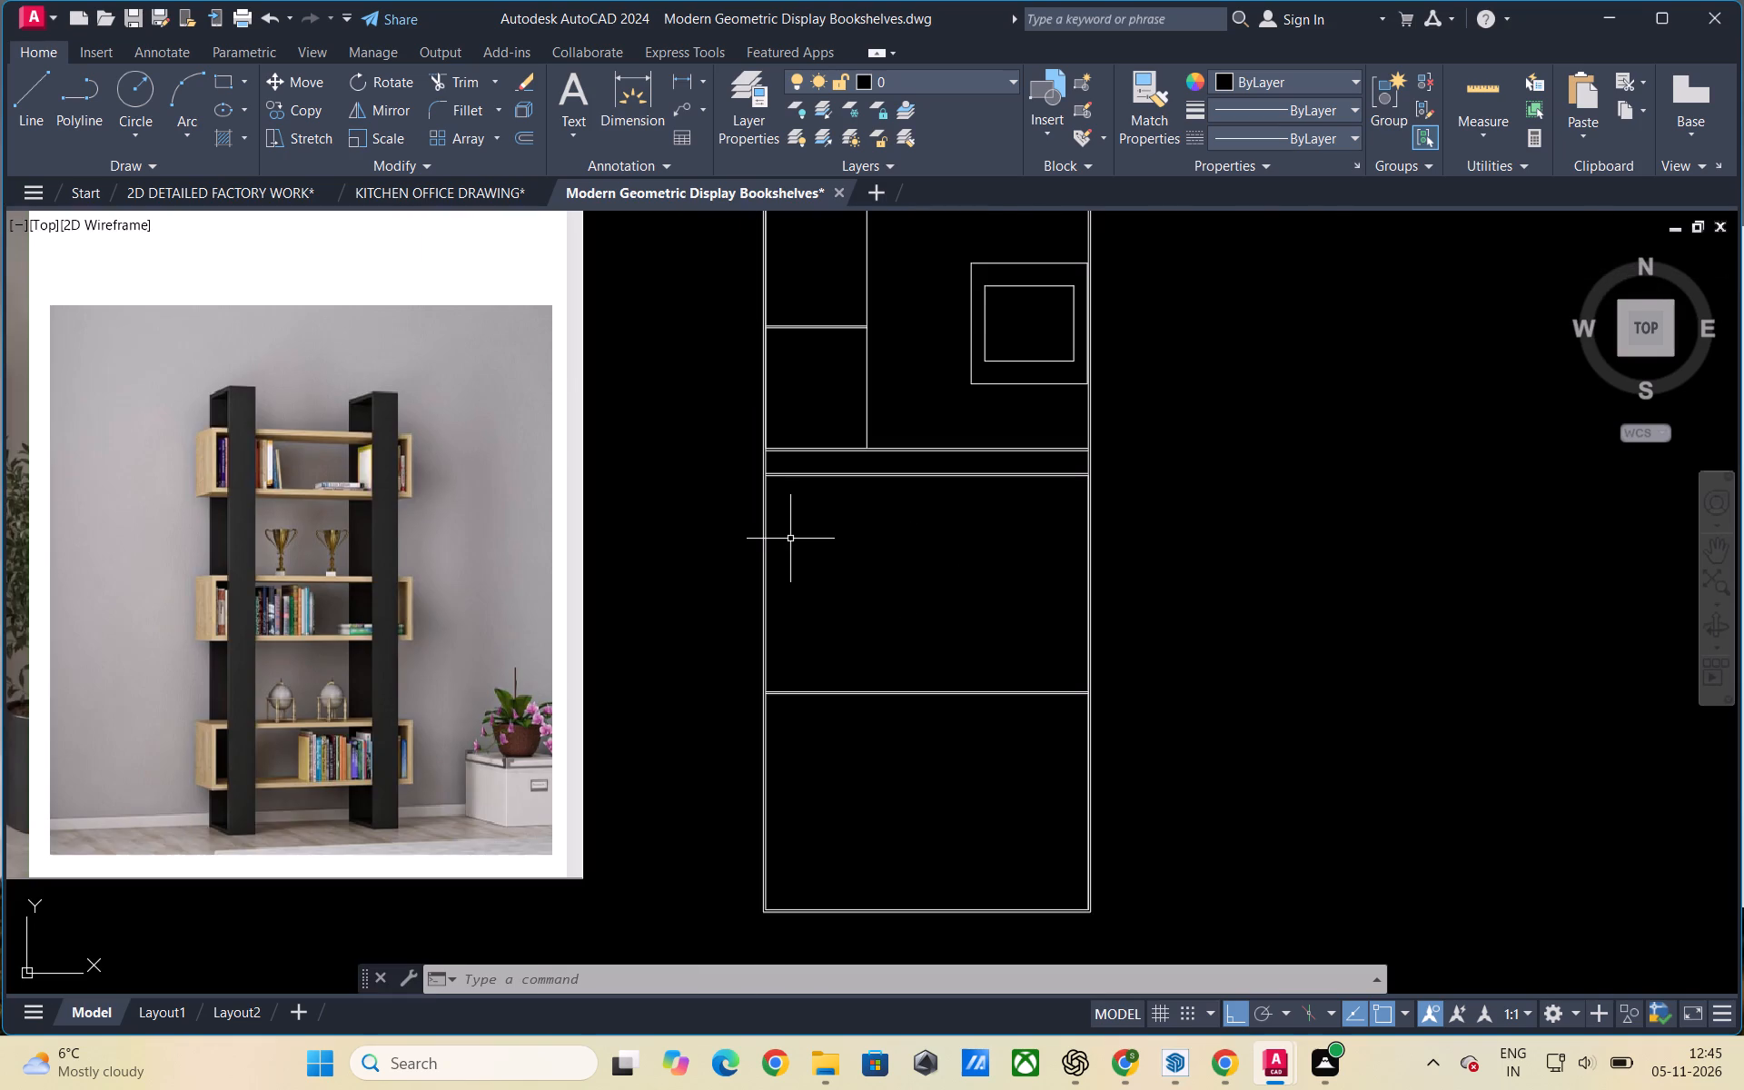
pyautogui.scroll(1, 852, 540)
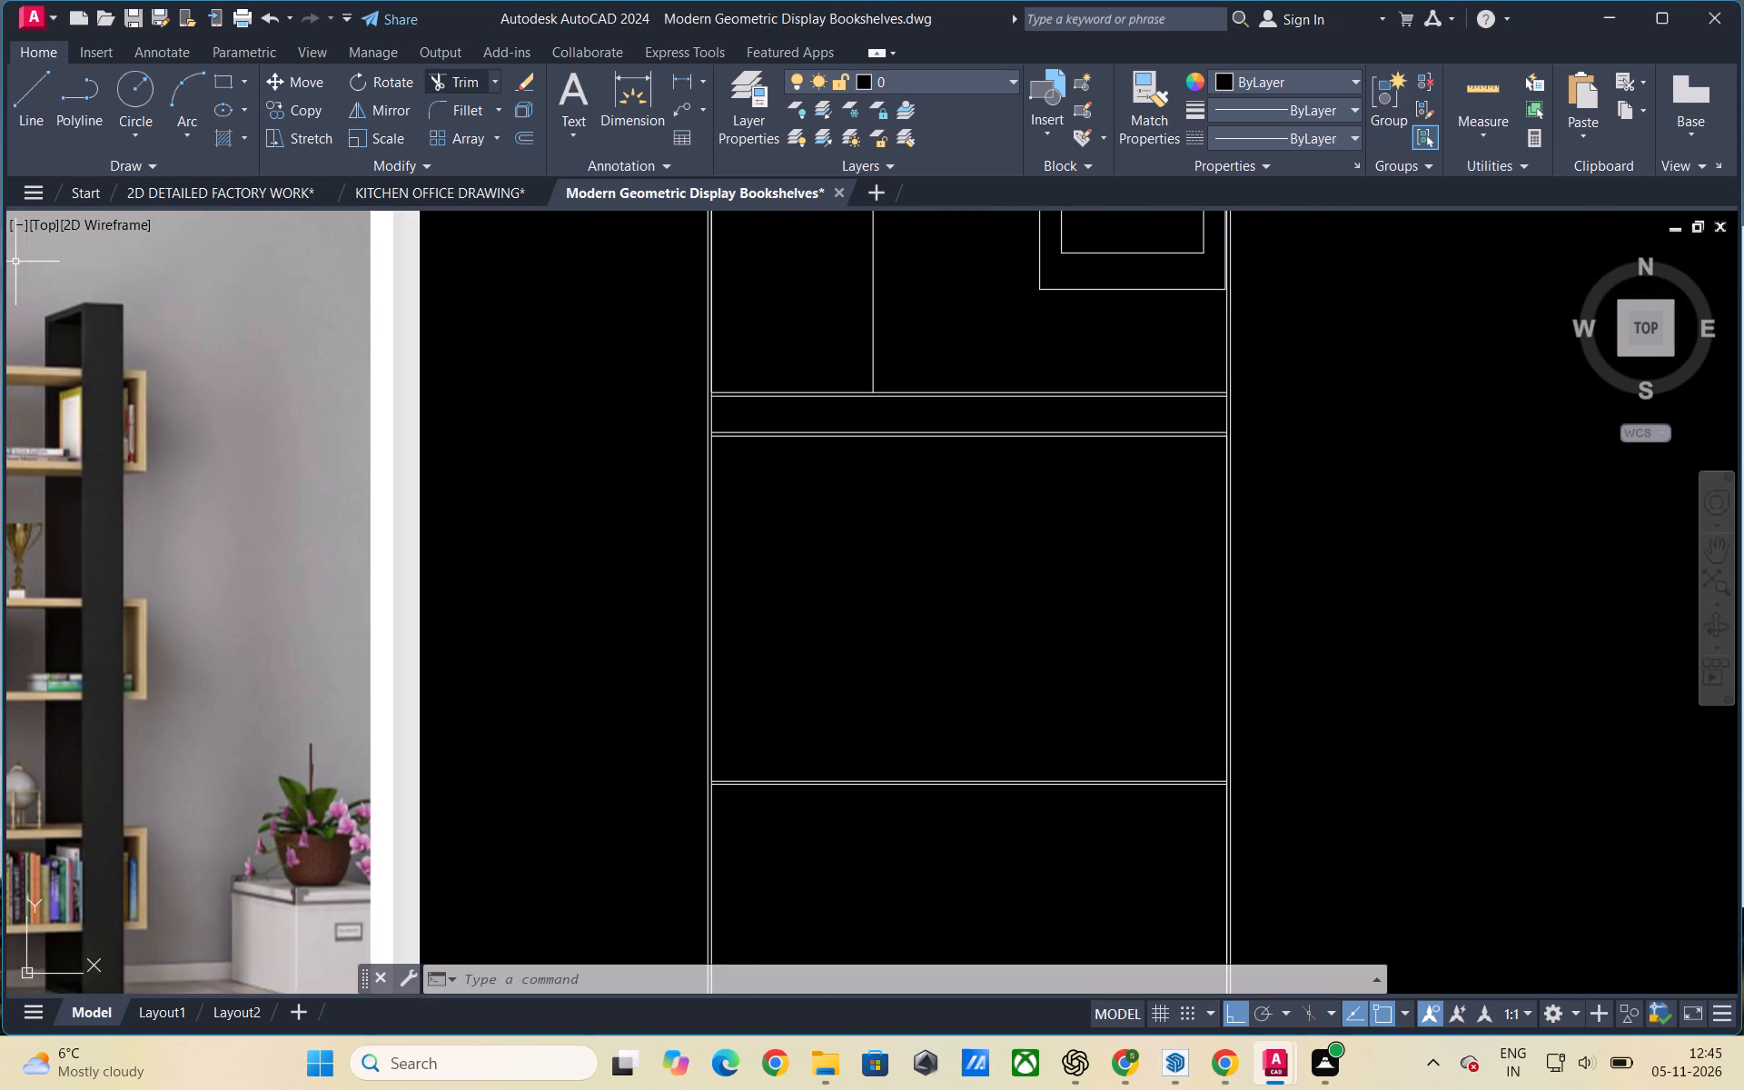
pyautogui.scroll(-2, 625, 632)
pyautogui.scroll(1, 748, 682)
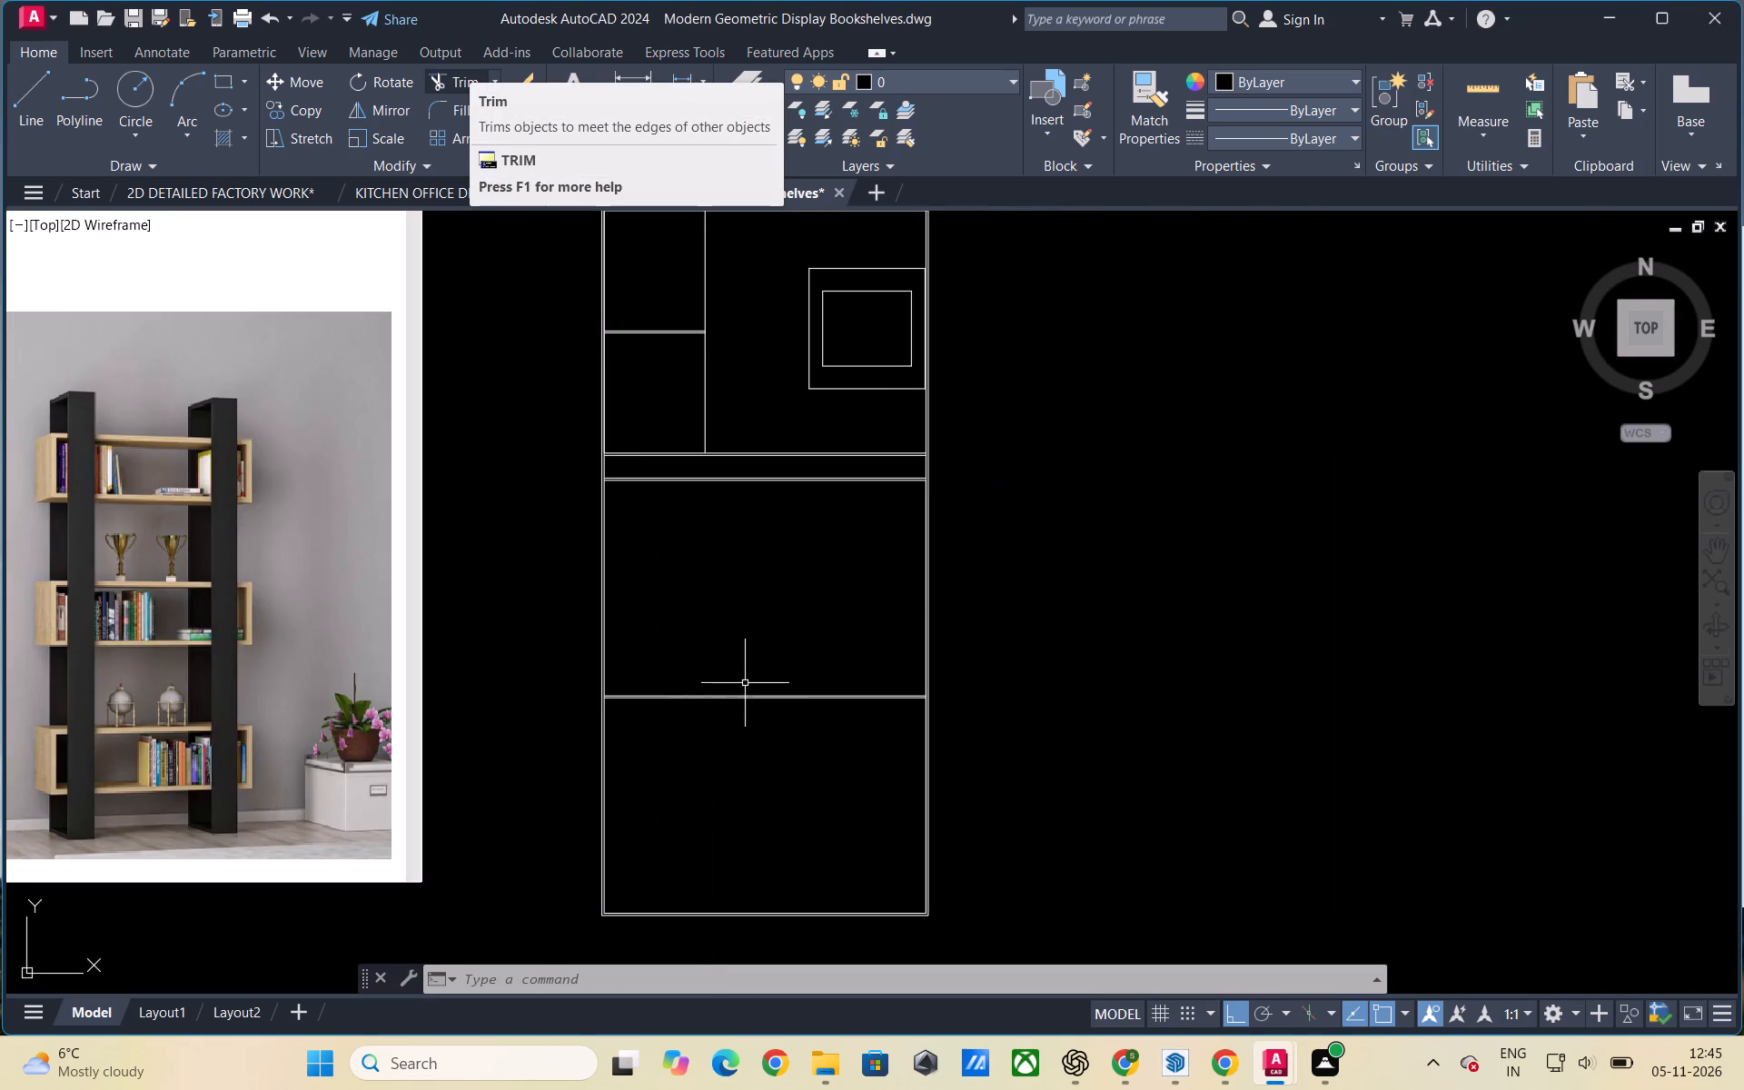
pyautogui.scroll(-1, 699, 668)
pyautogui.scroll(1, 614, 560)
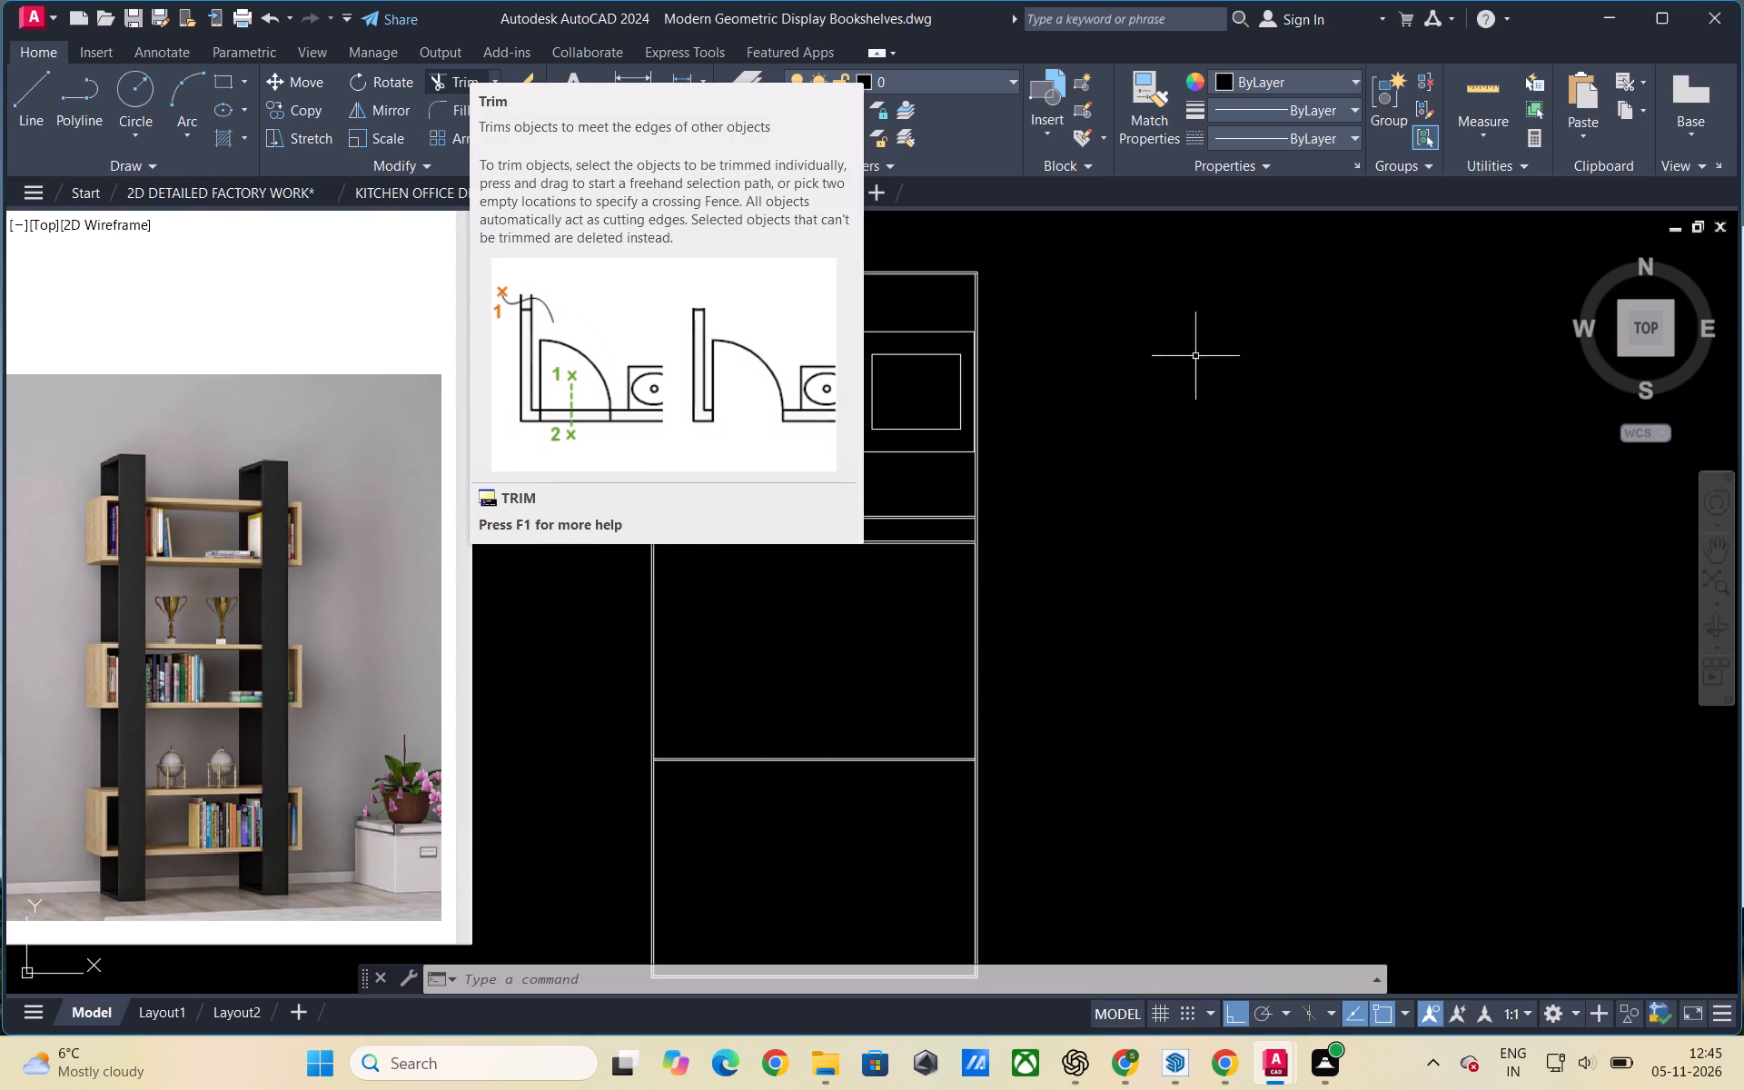
pyautogui.press('Escape')
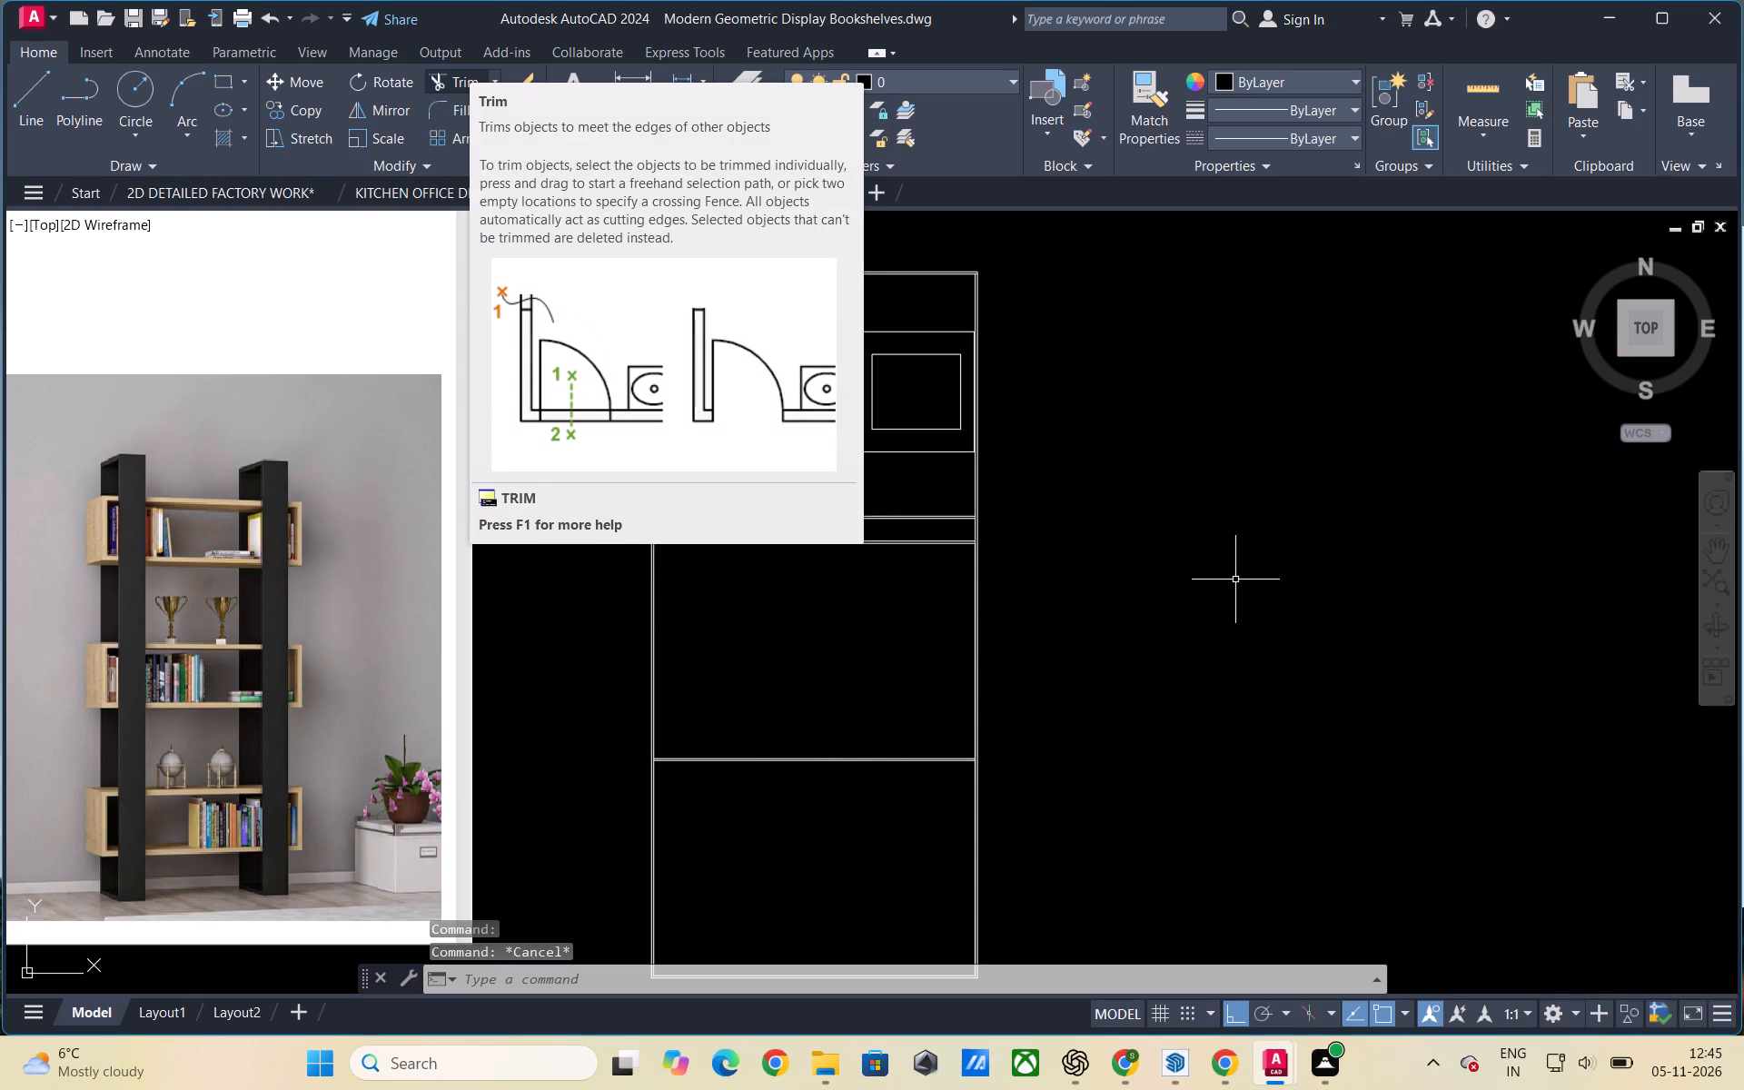
pyautogui.scroll(-1, 1097, 657)
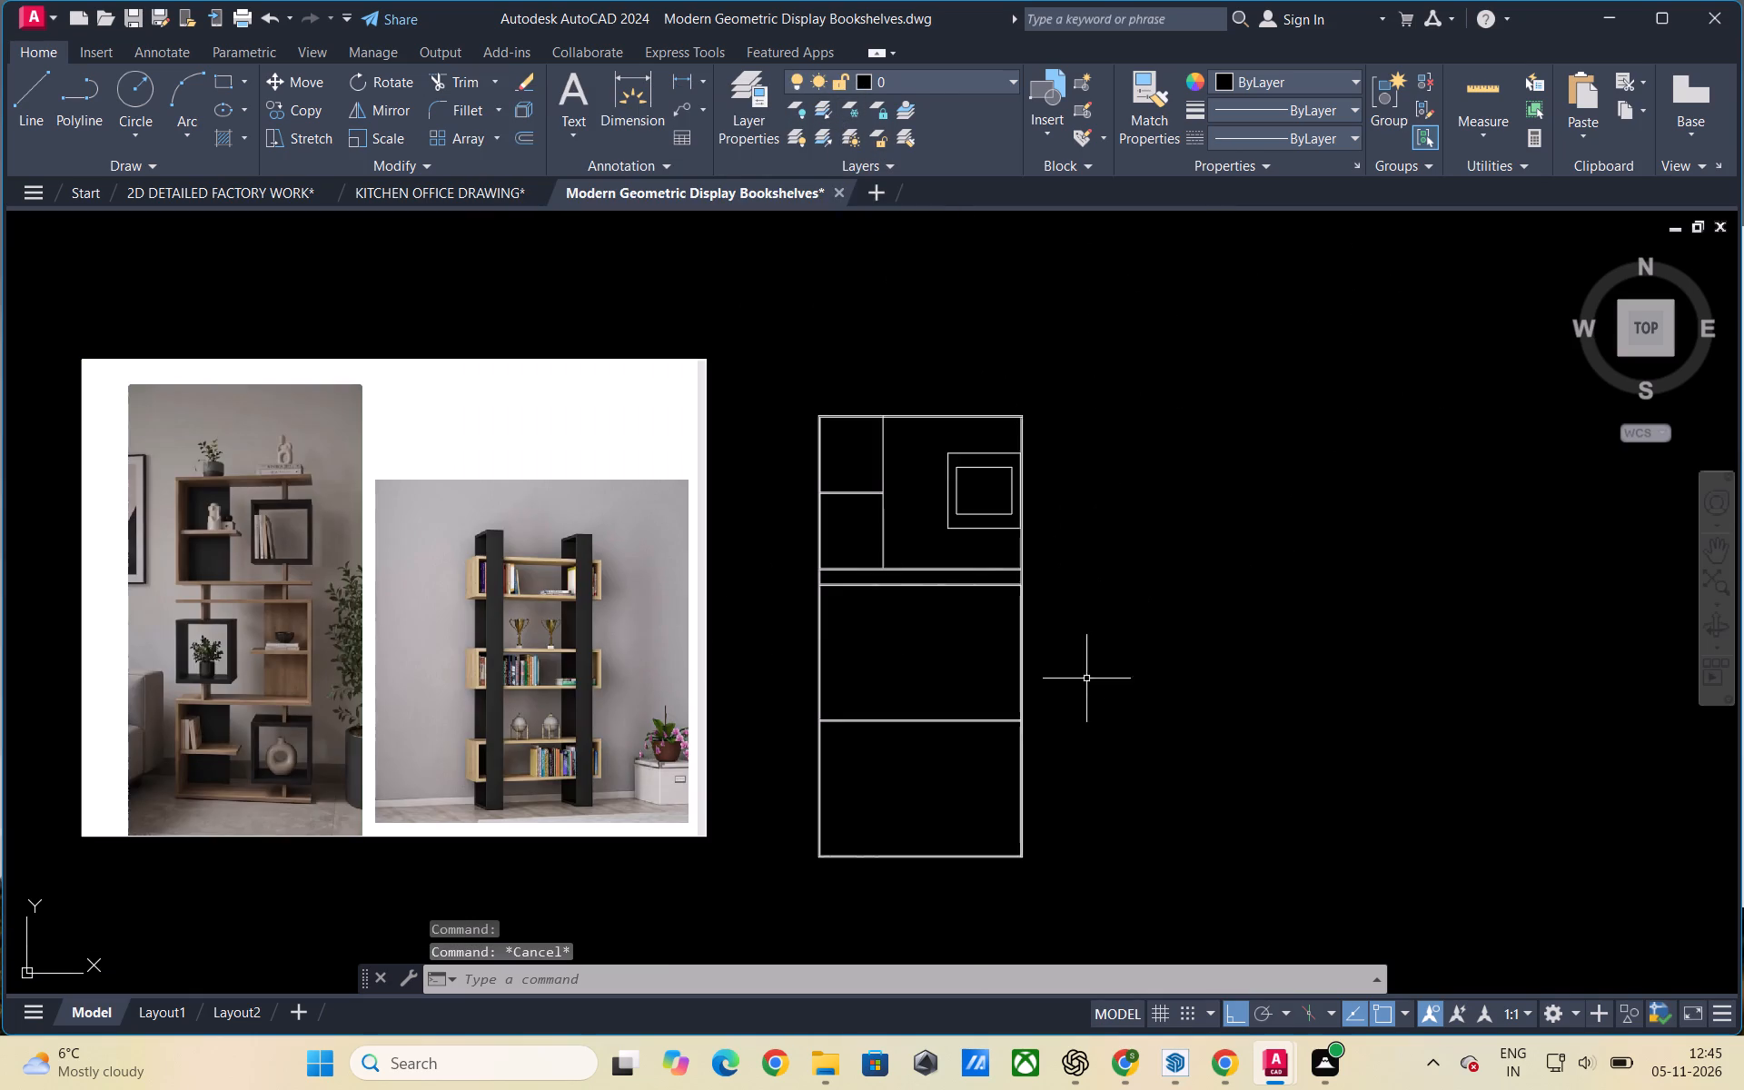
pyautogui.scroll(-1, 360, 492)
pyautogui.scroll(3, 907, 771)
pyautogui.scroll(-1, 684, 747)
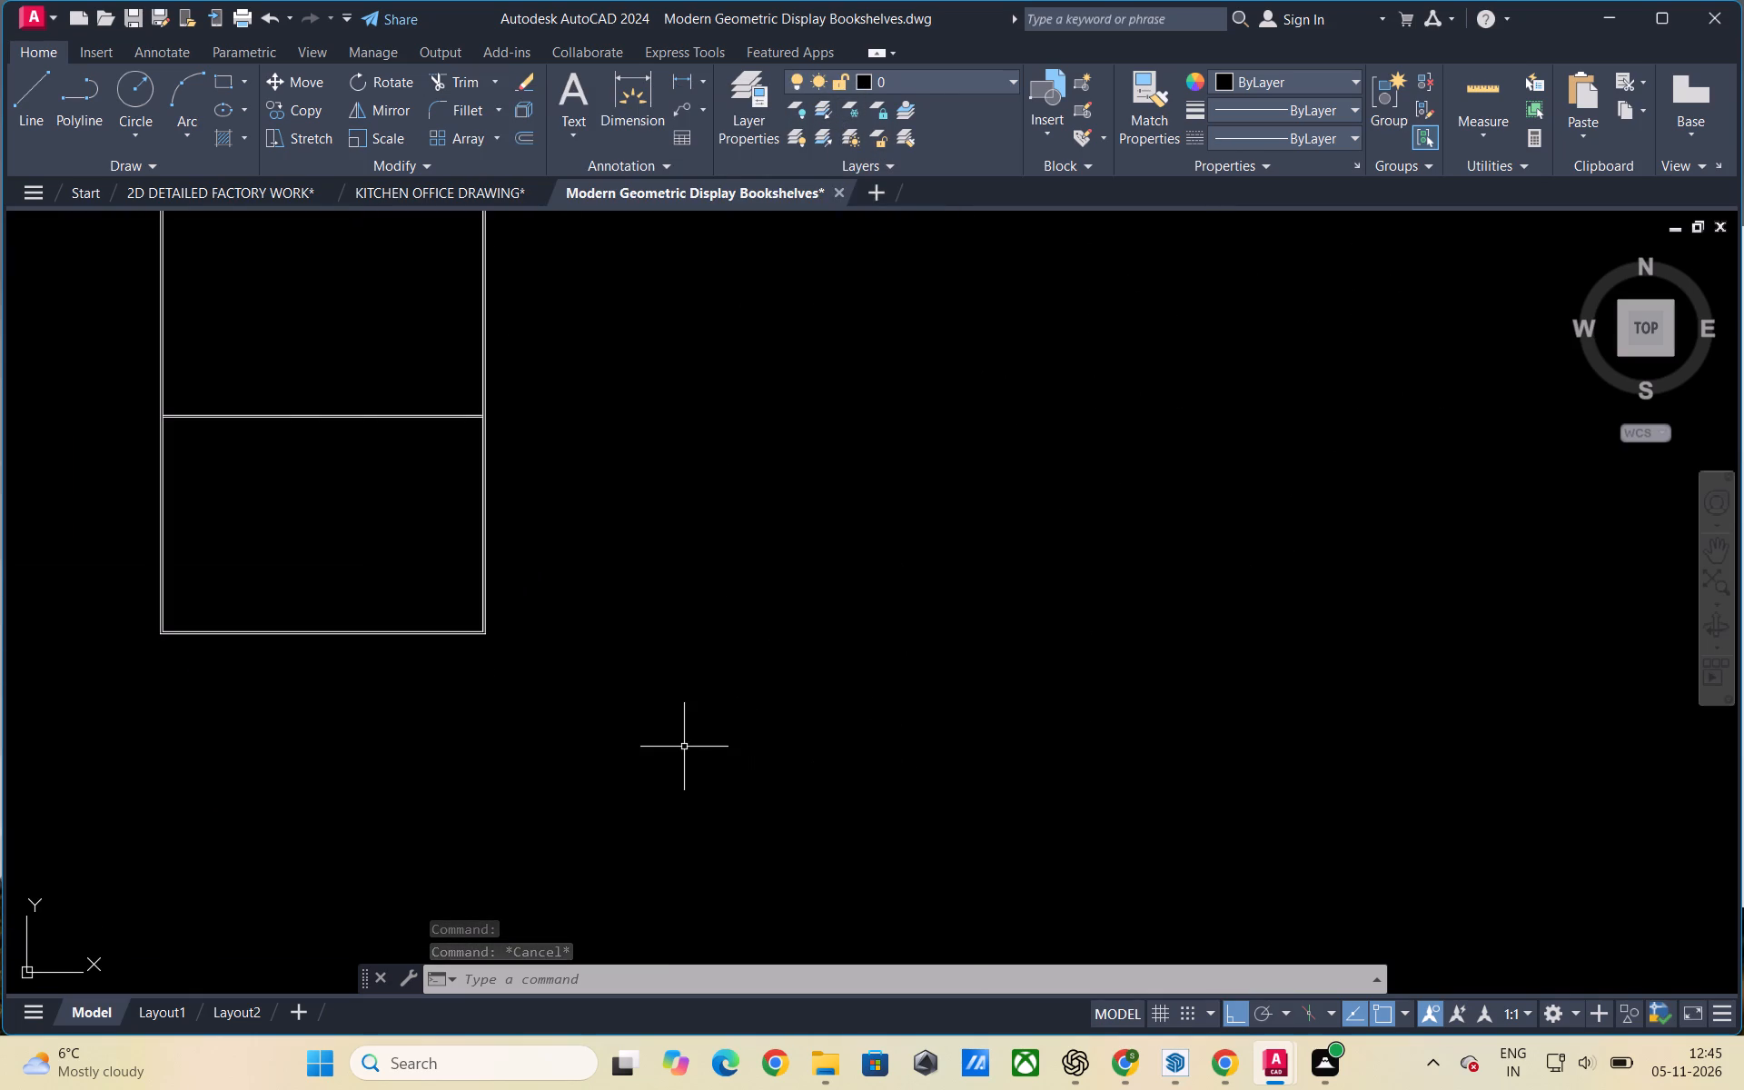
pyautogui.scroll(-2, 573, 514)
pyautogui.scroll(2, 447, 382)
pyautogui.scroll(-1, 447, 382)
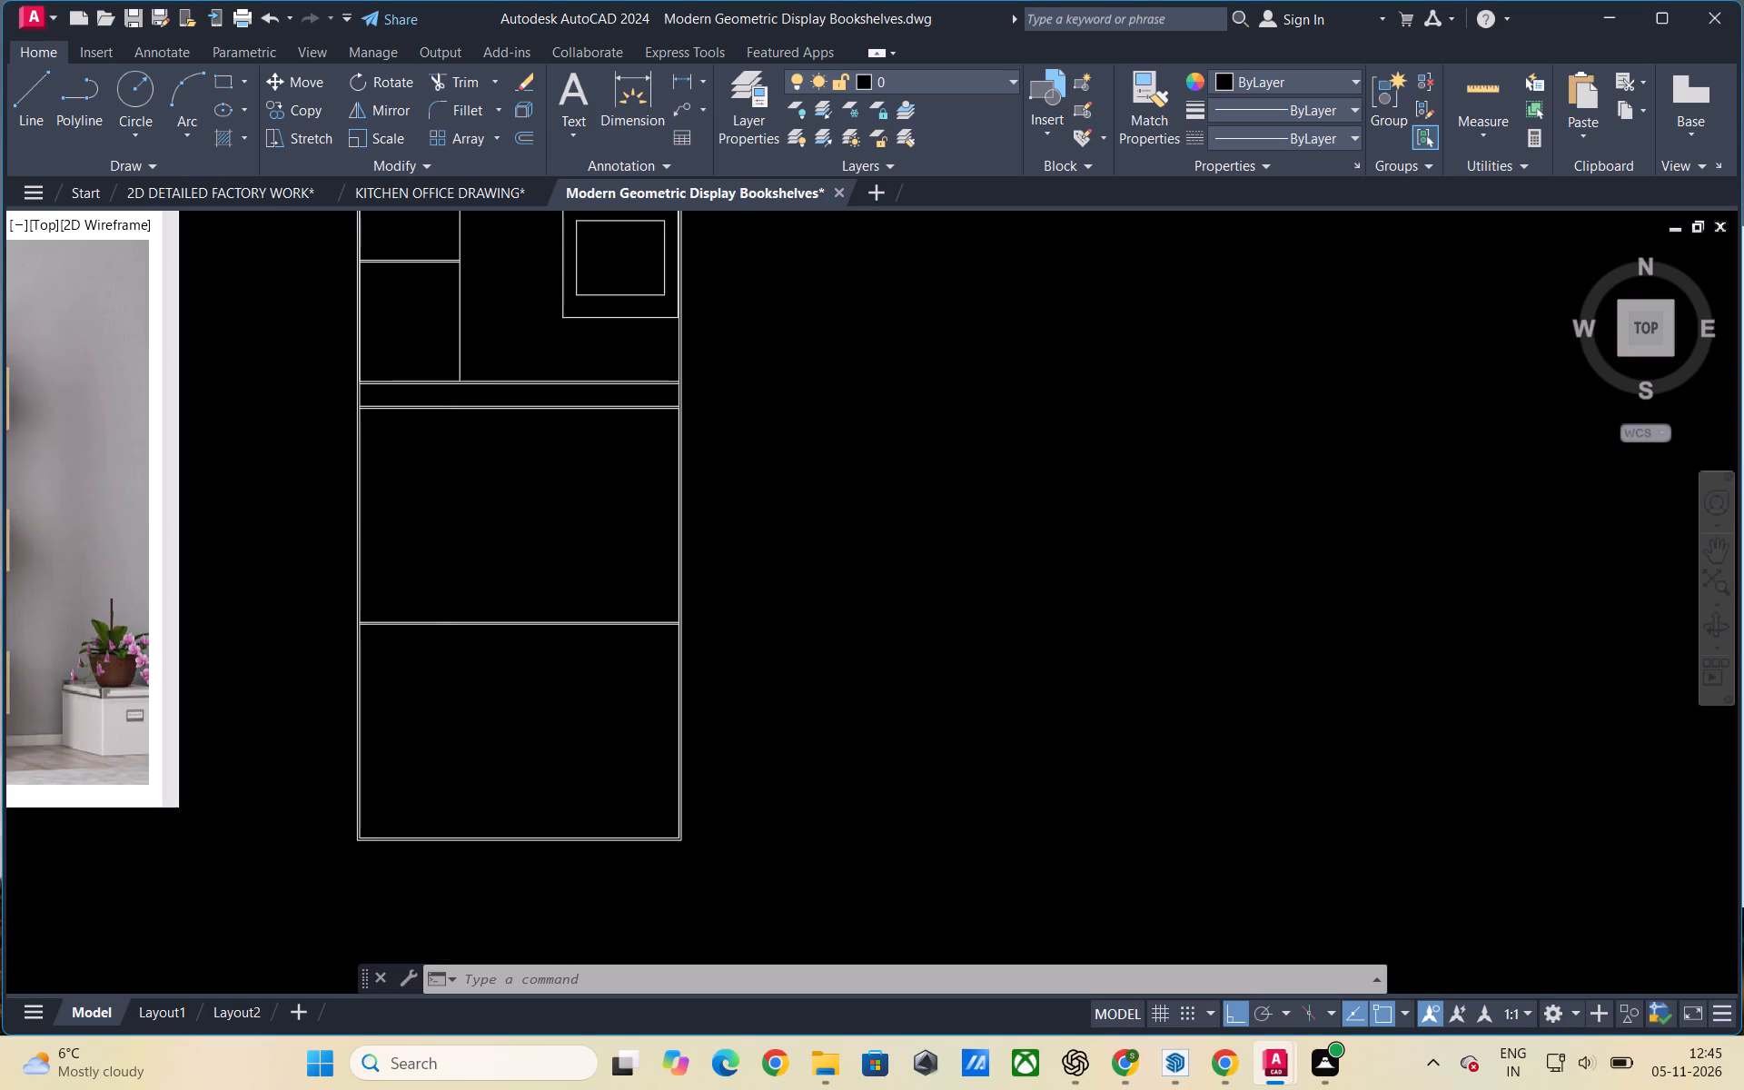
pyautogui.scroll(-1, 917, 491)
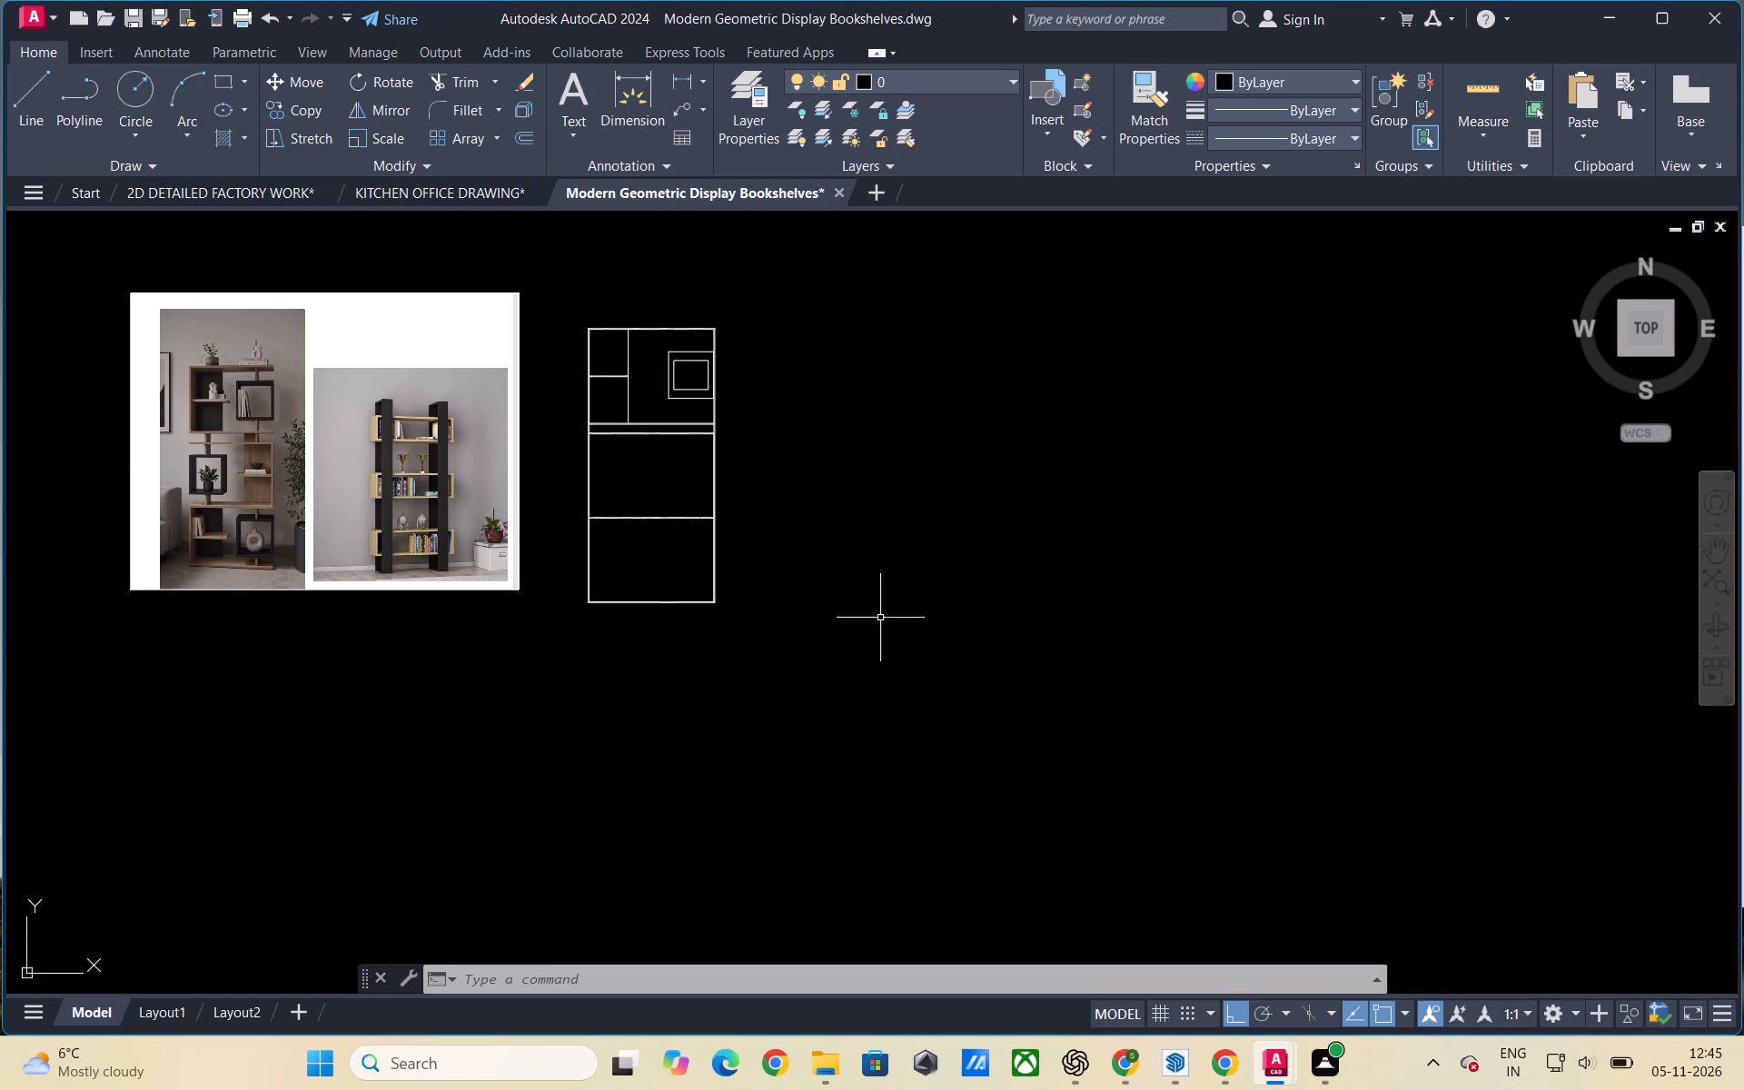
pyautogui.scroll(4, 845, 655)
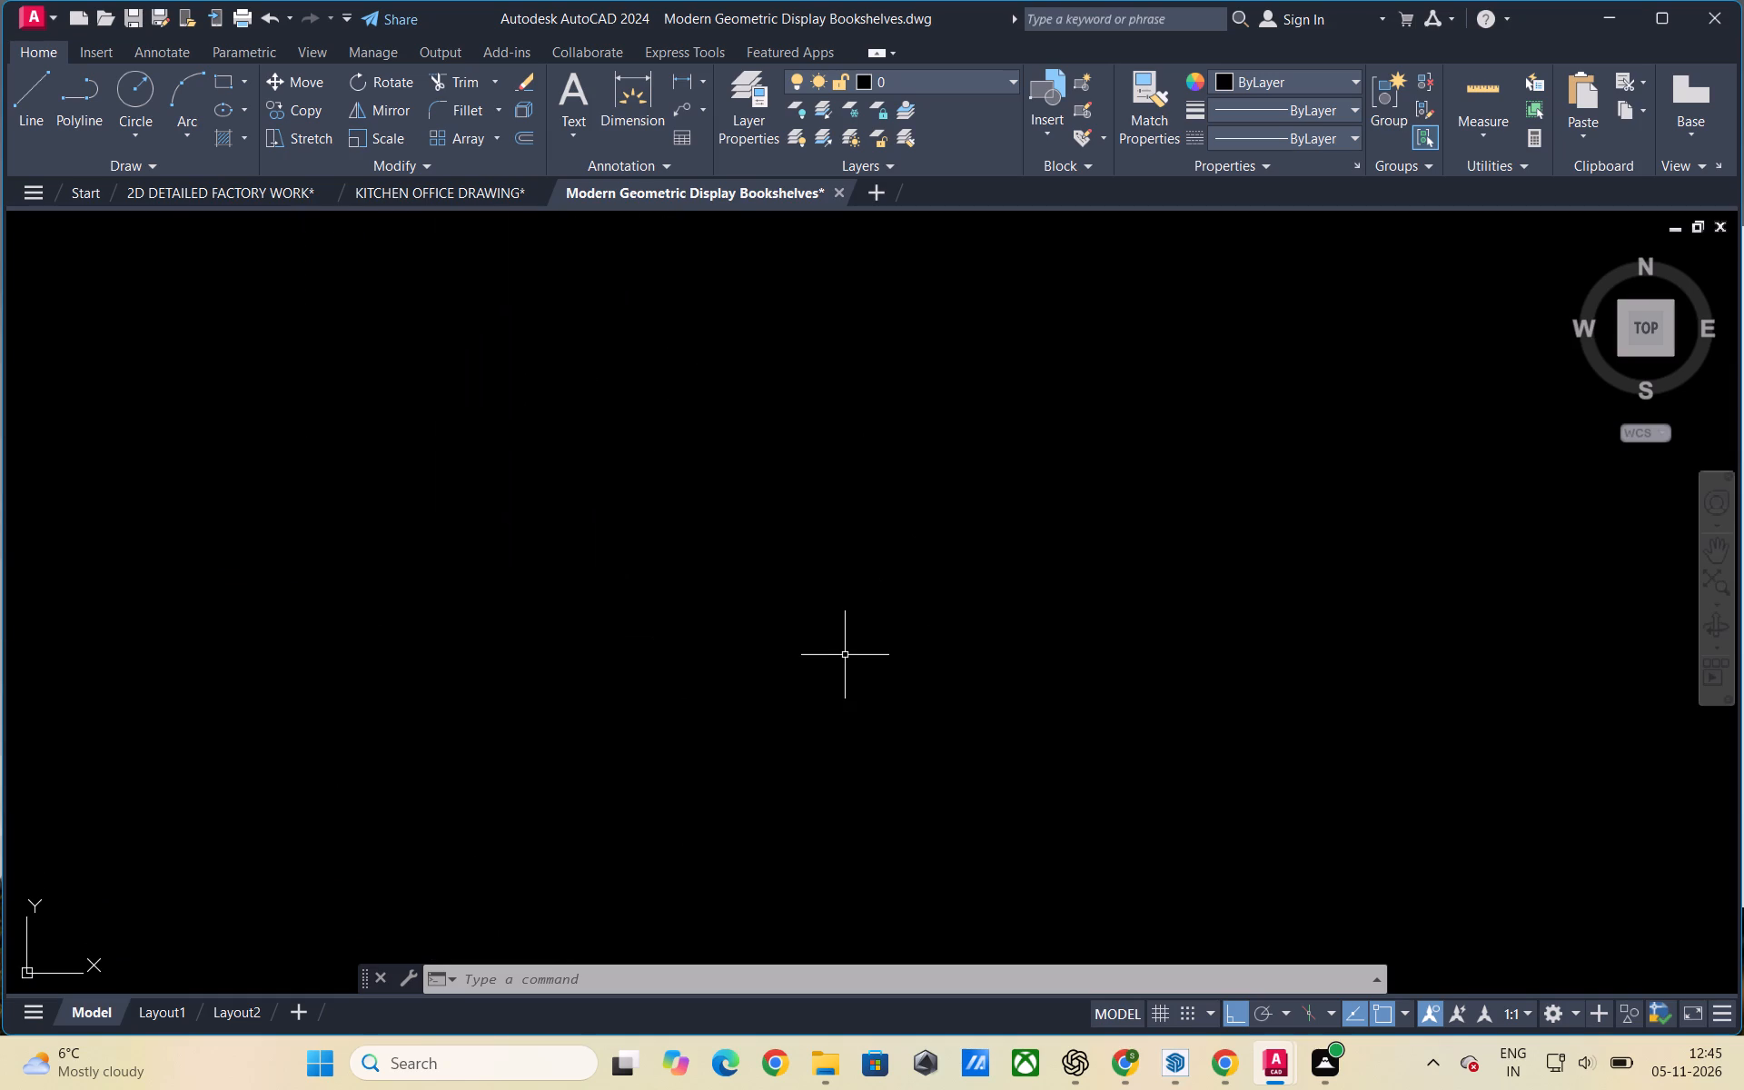
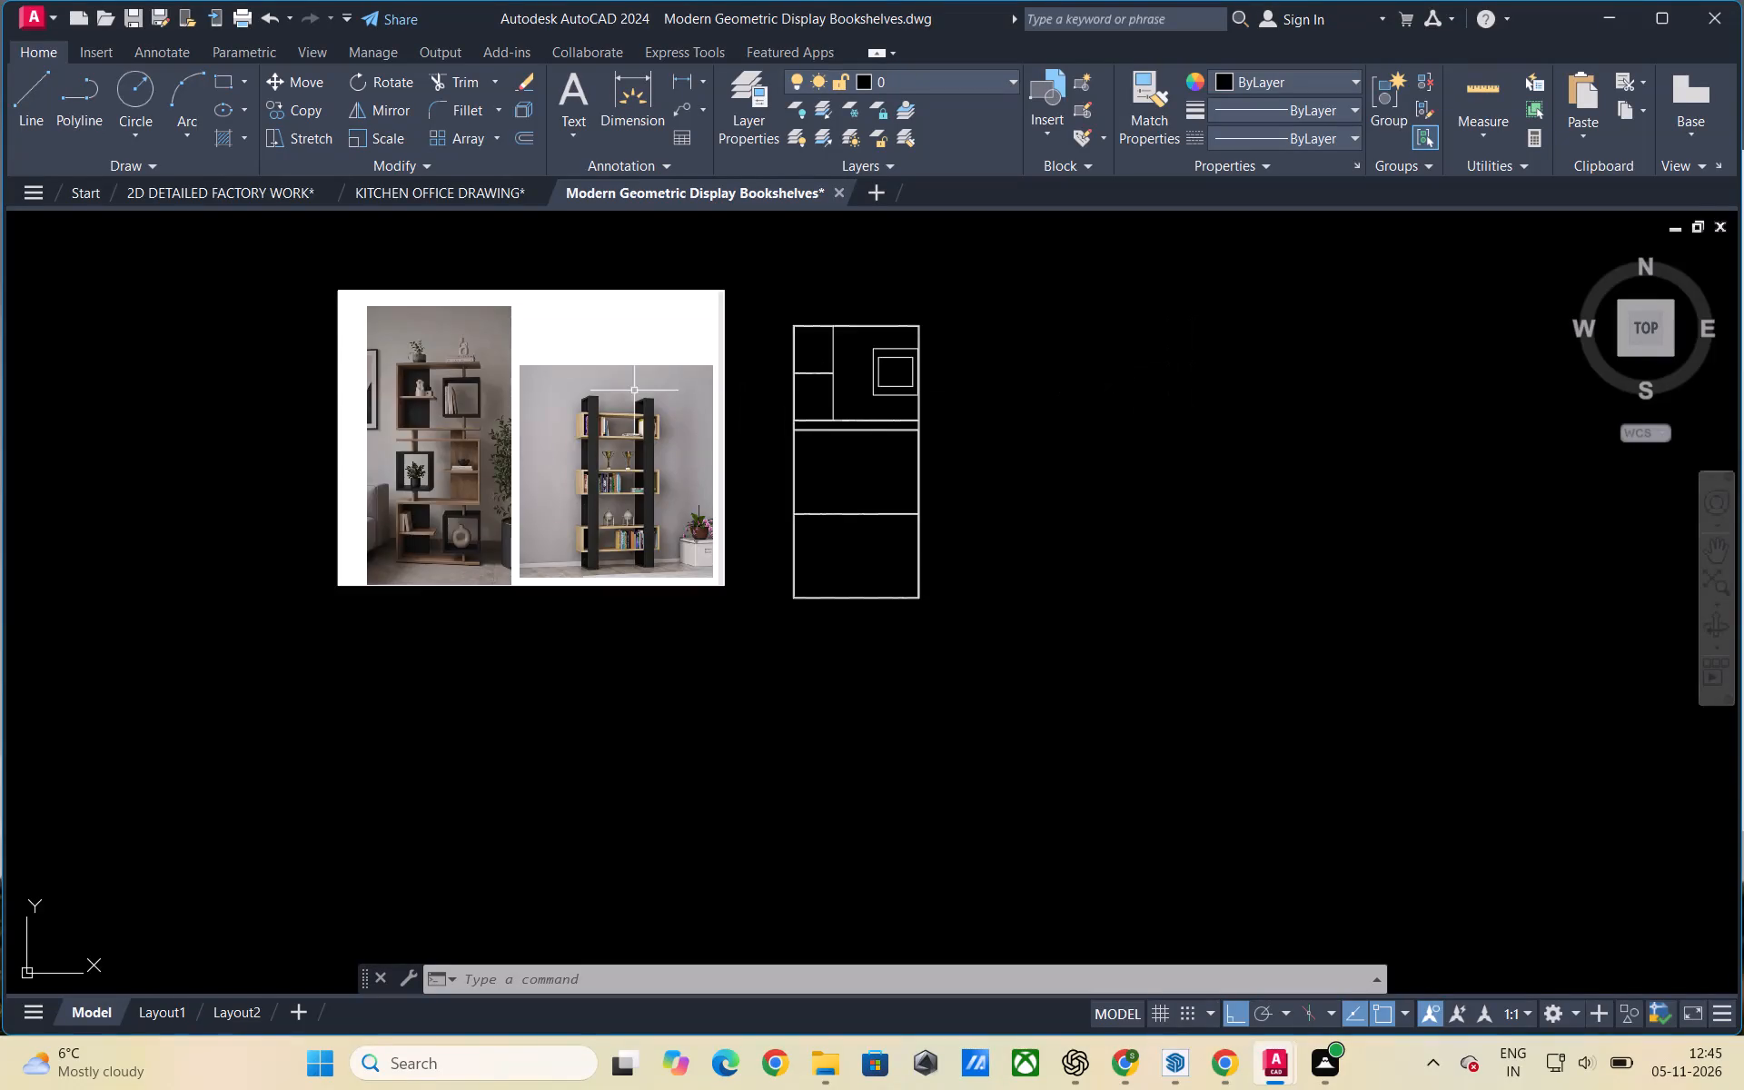
# Compare the elevation's upper square box and empty middle and lower sections with the box arrangement in the reference photos.
pyautogui.scroll(2, 520, 408)
pyautogui.click(648, 477)
pyautogui.scroll(-2, 455, 431)
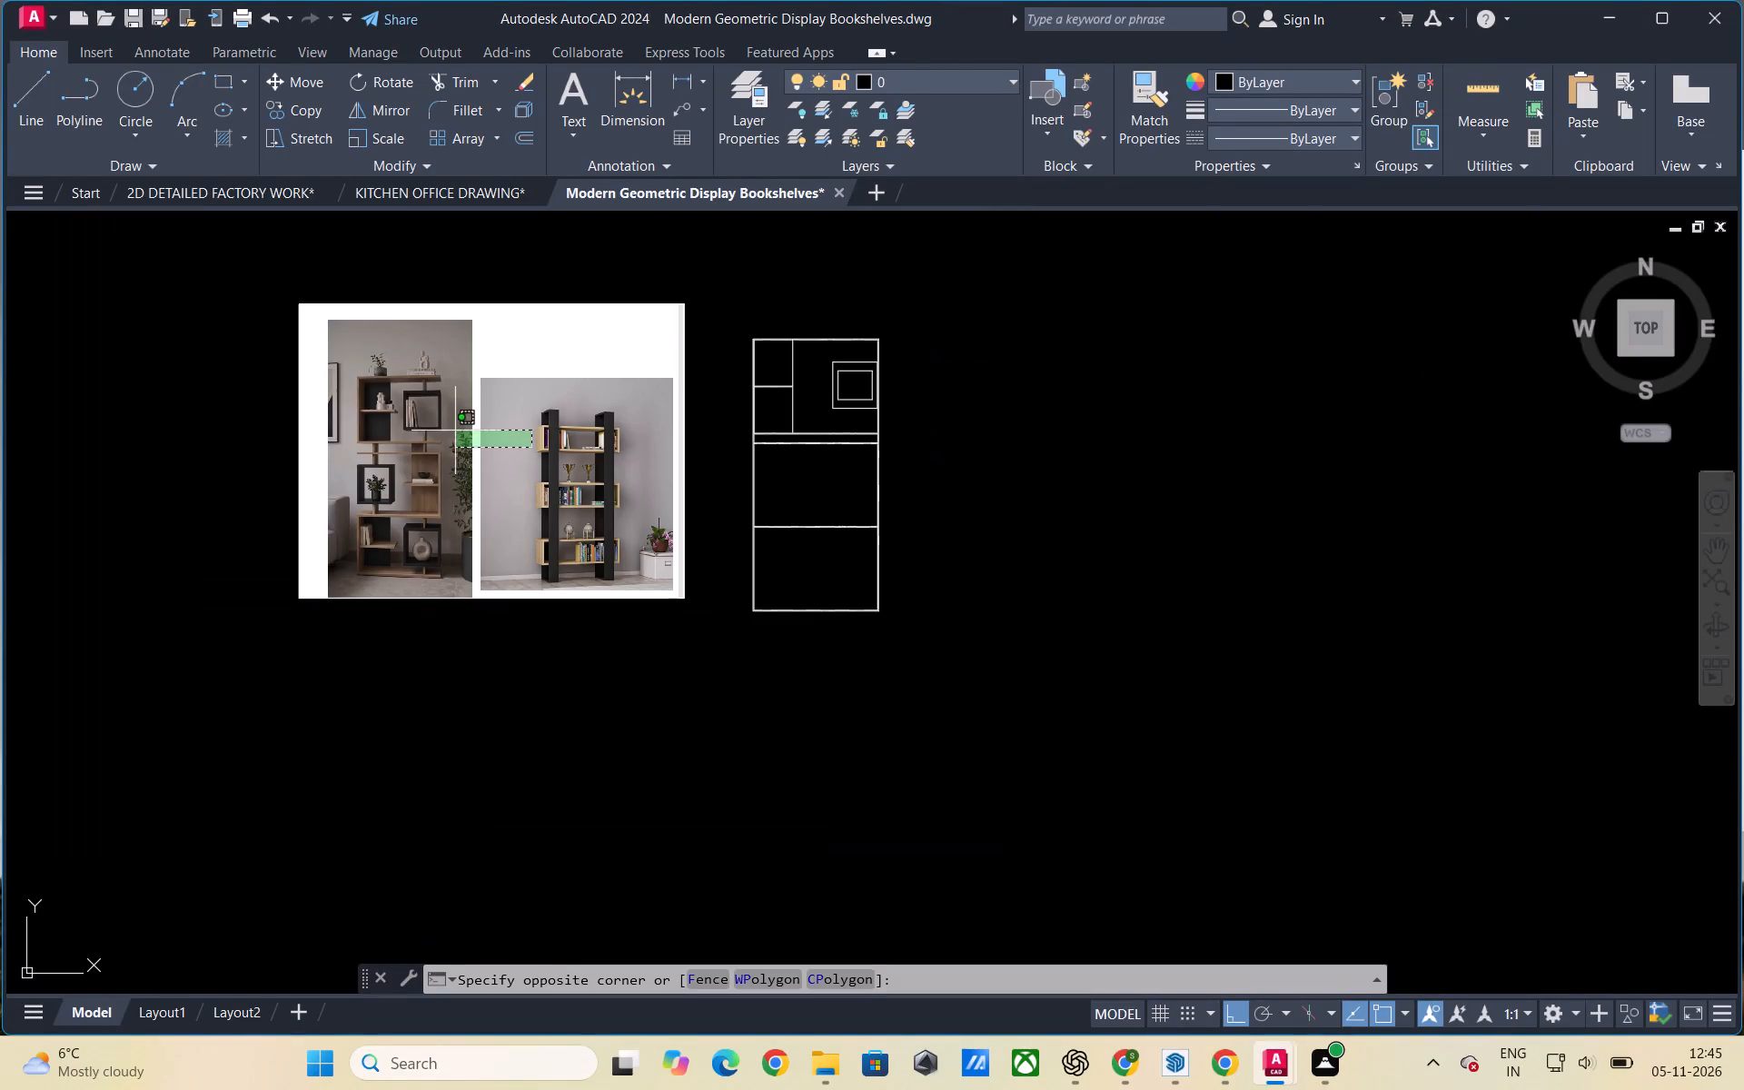
pyautogui.press('Escape')
pyautogui.scroll(-2, 1116, 544)
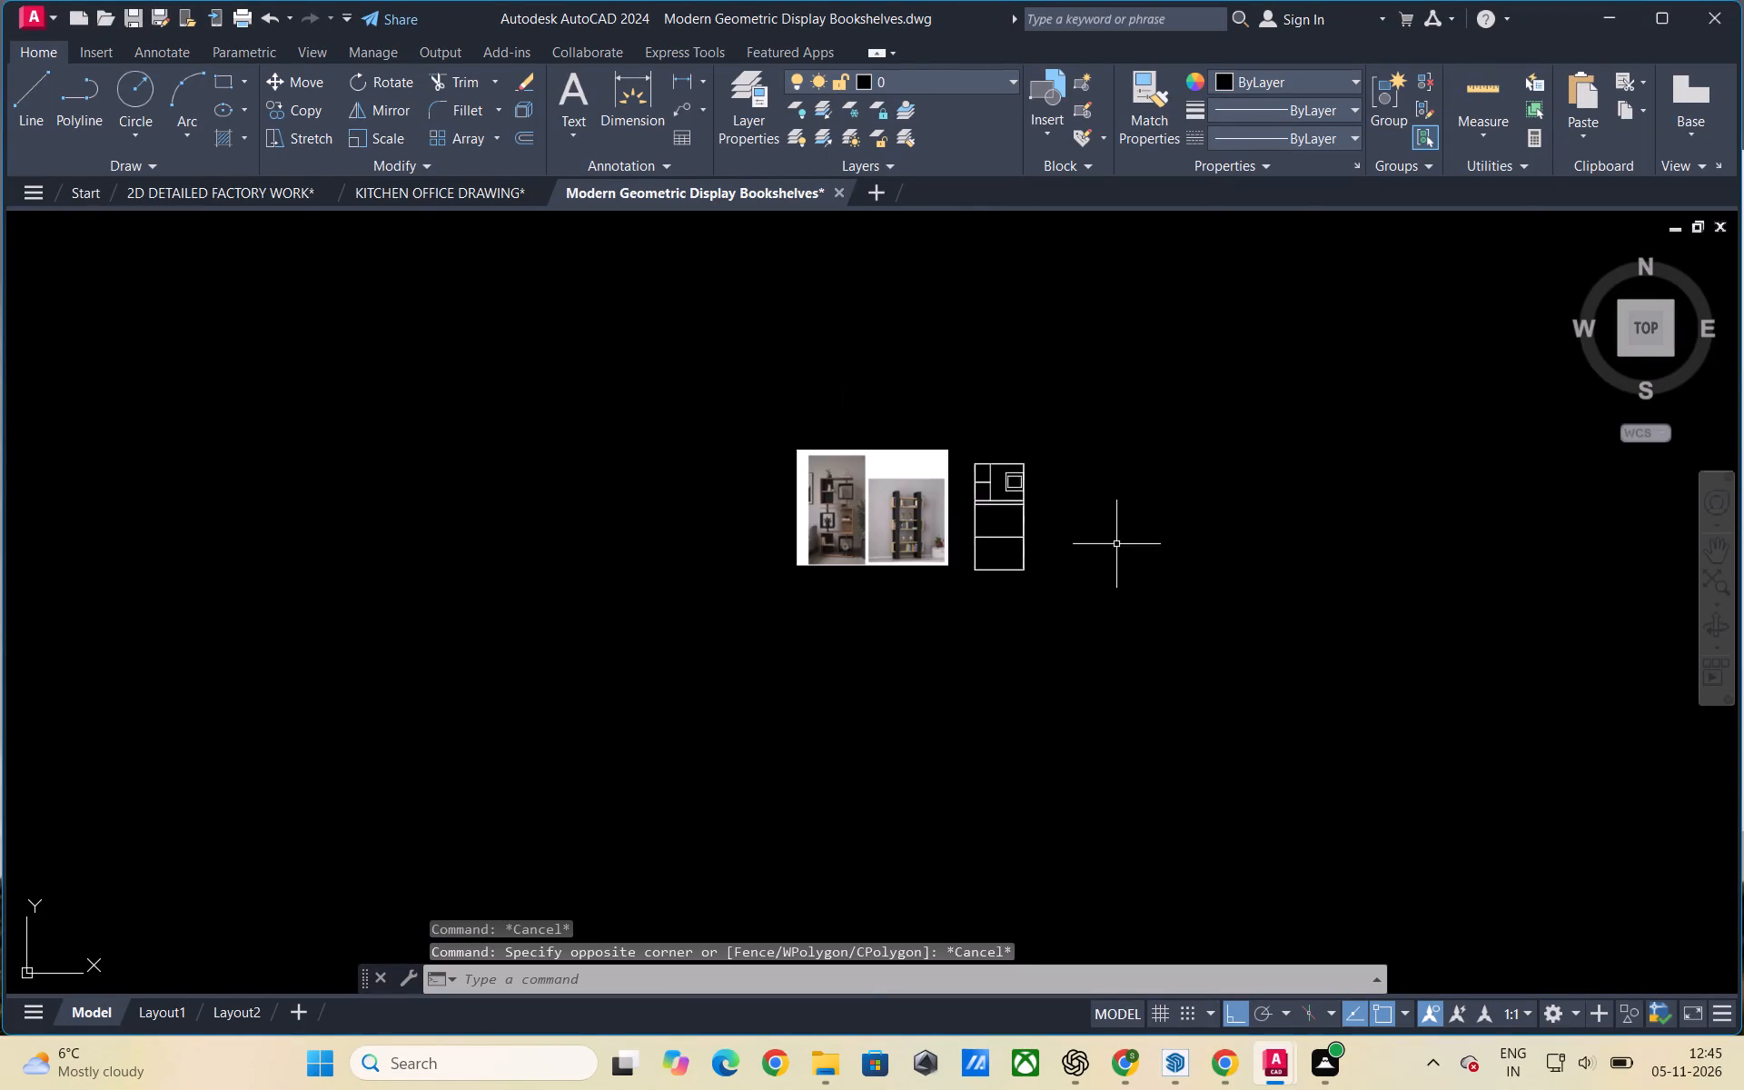
pyautogui.scroll(2, 1103, 593)
pyautogui.scroll(-1, 993, 562)
pyautogui.scroll(2, 1005, 458)
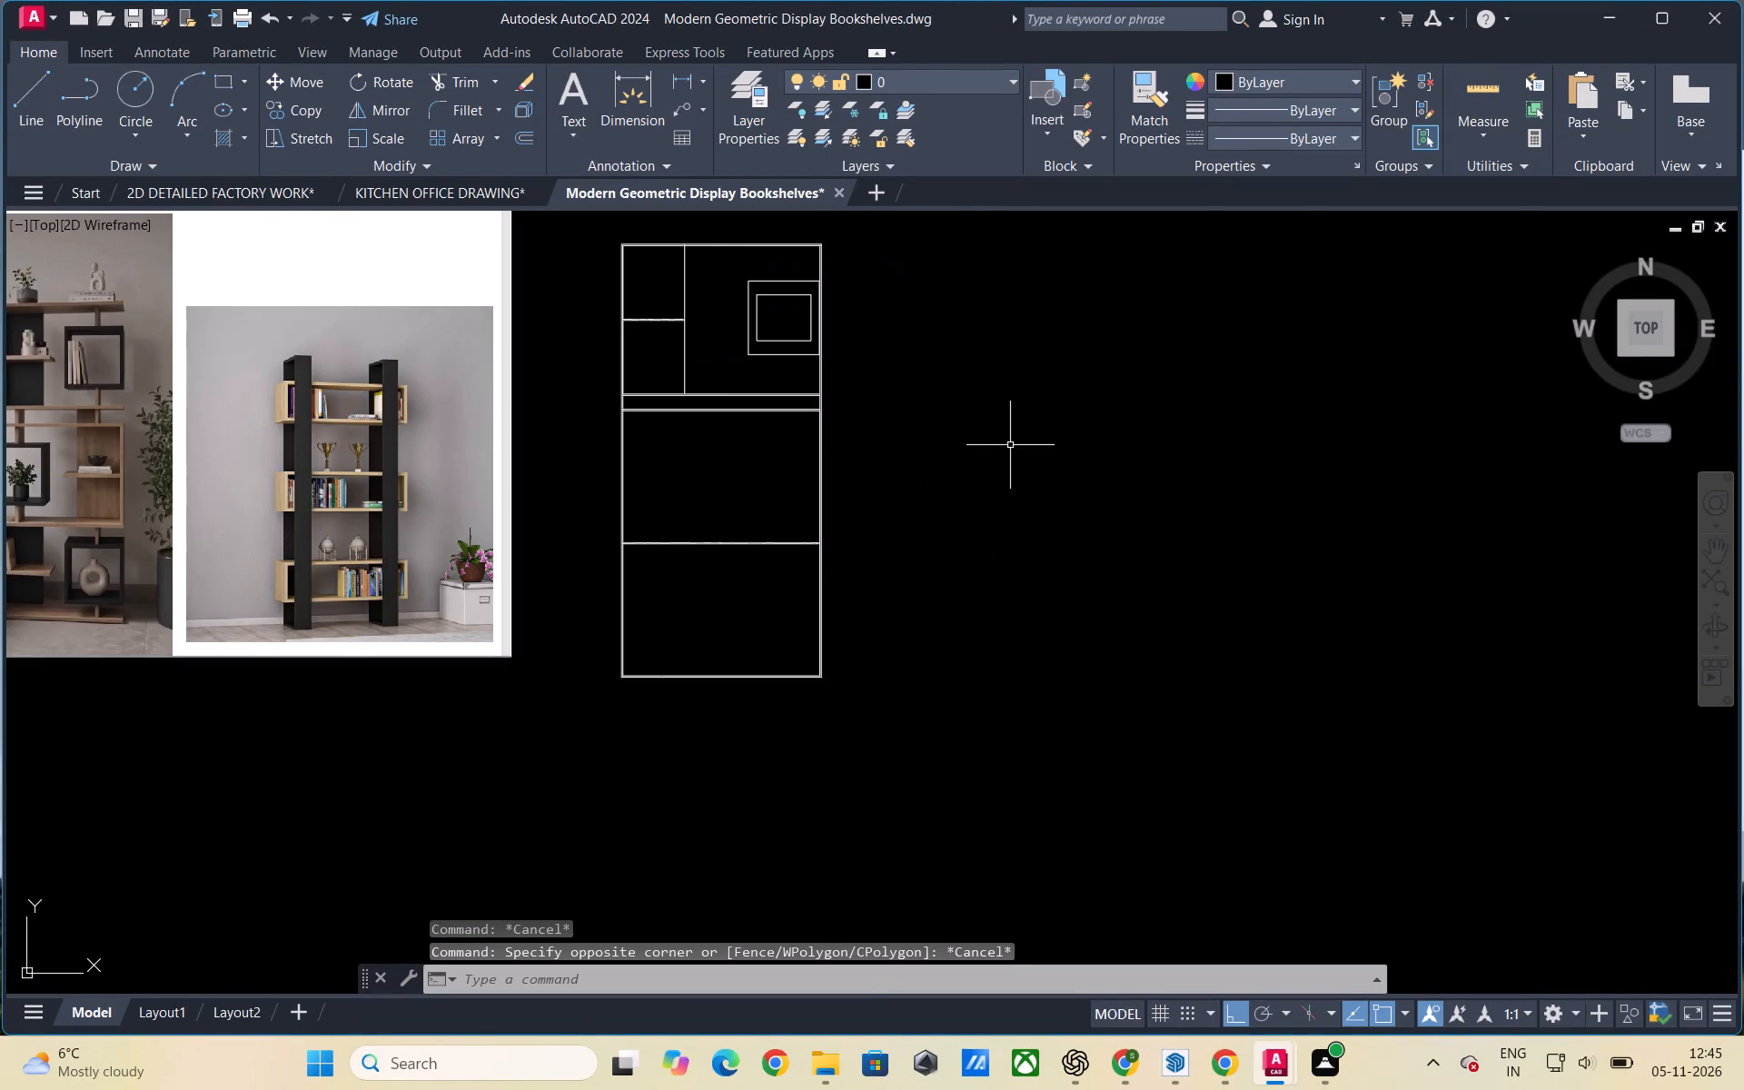
pyautogui.scroll(-1, 1008, 457)
pyautogui.scroll(1, 1030, 623)
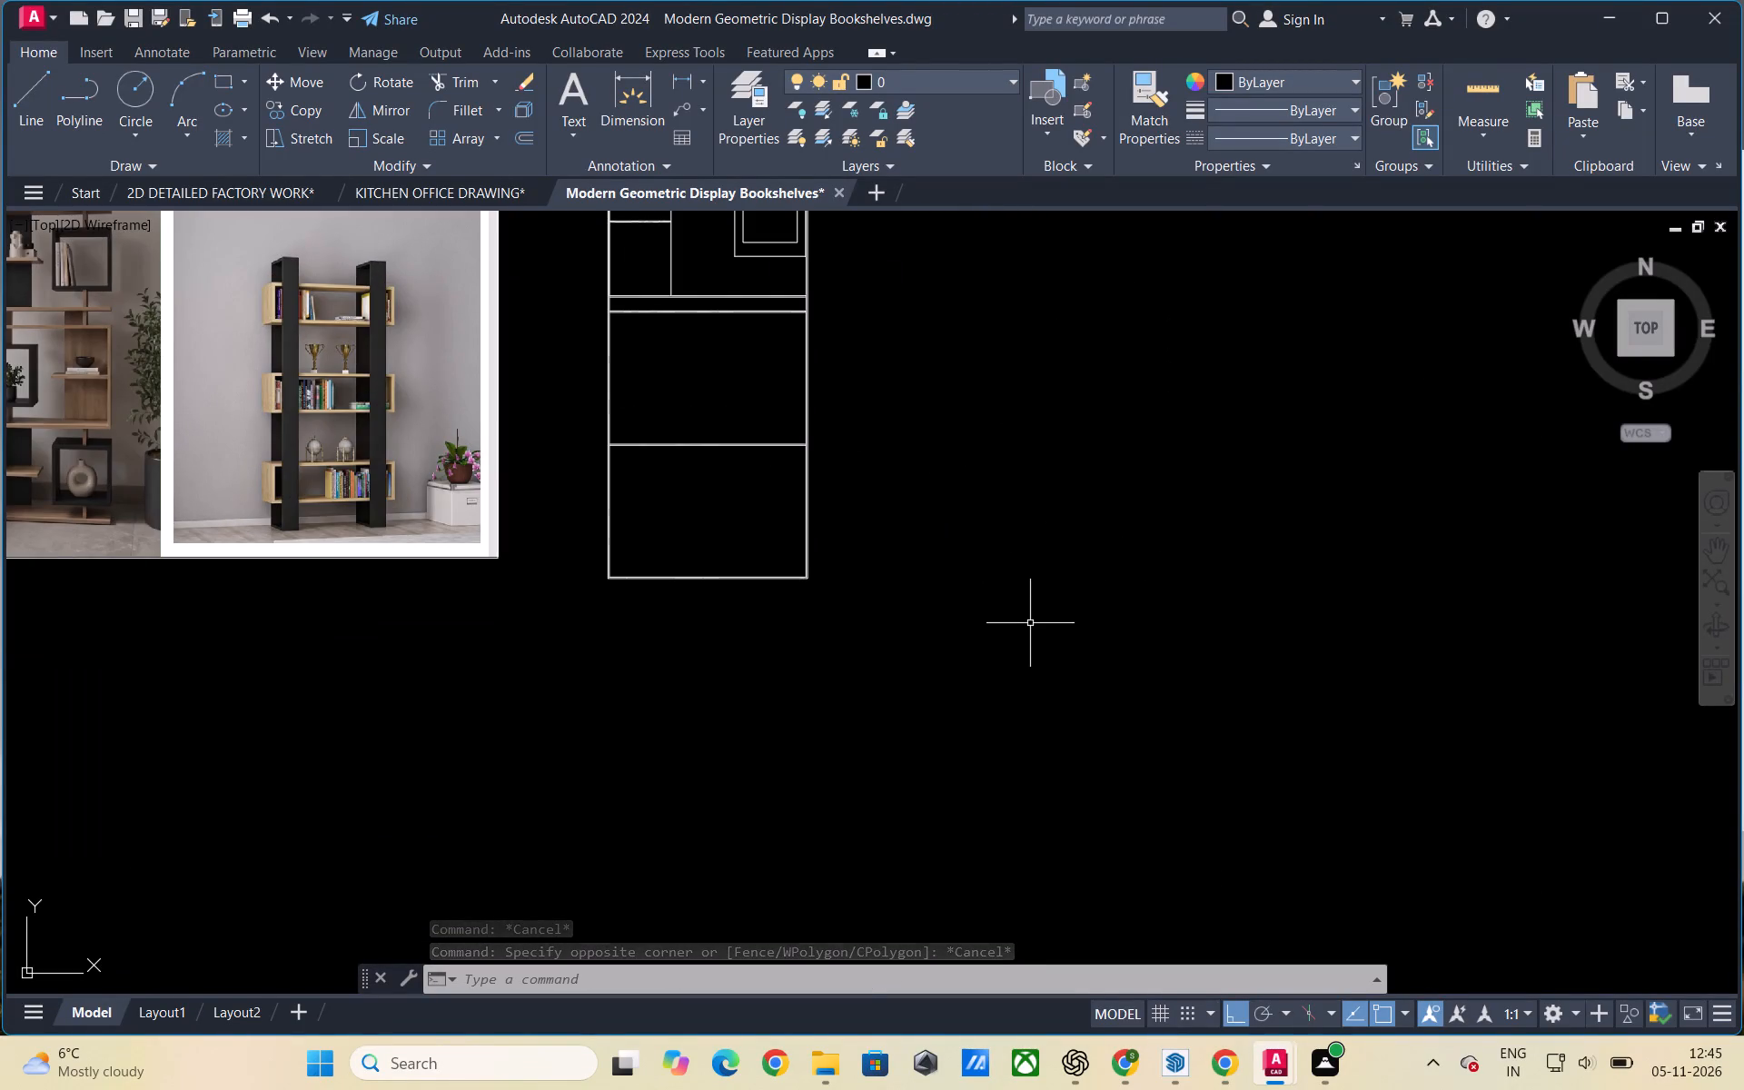
pyautogui.scroll(2, 1013, 631)
pyautogui.scroll(-4, 1012, 631)
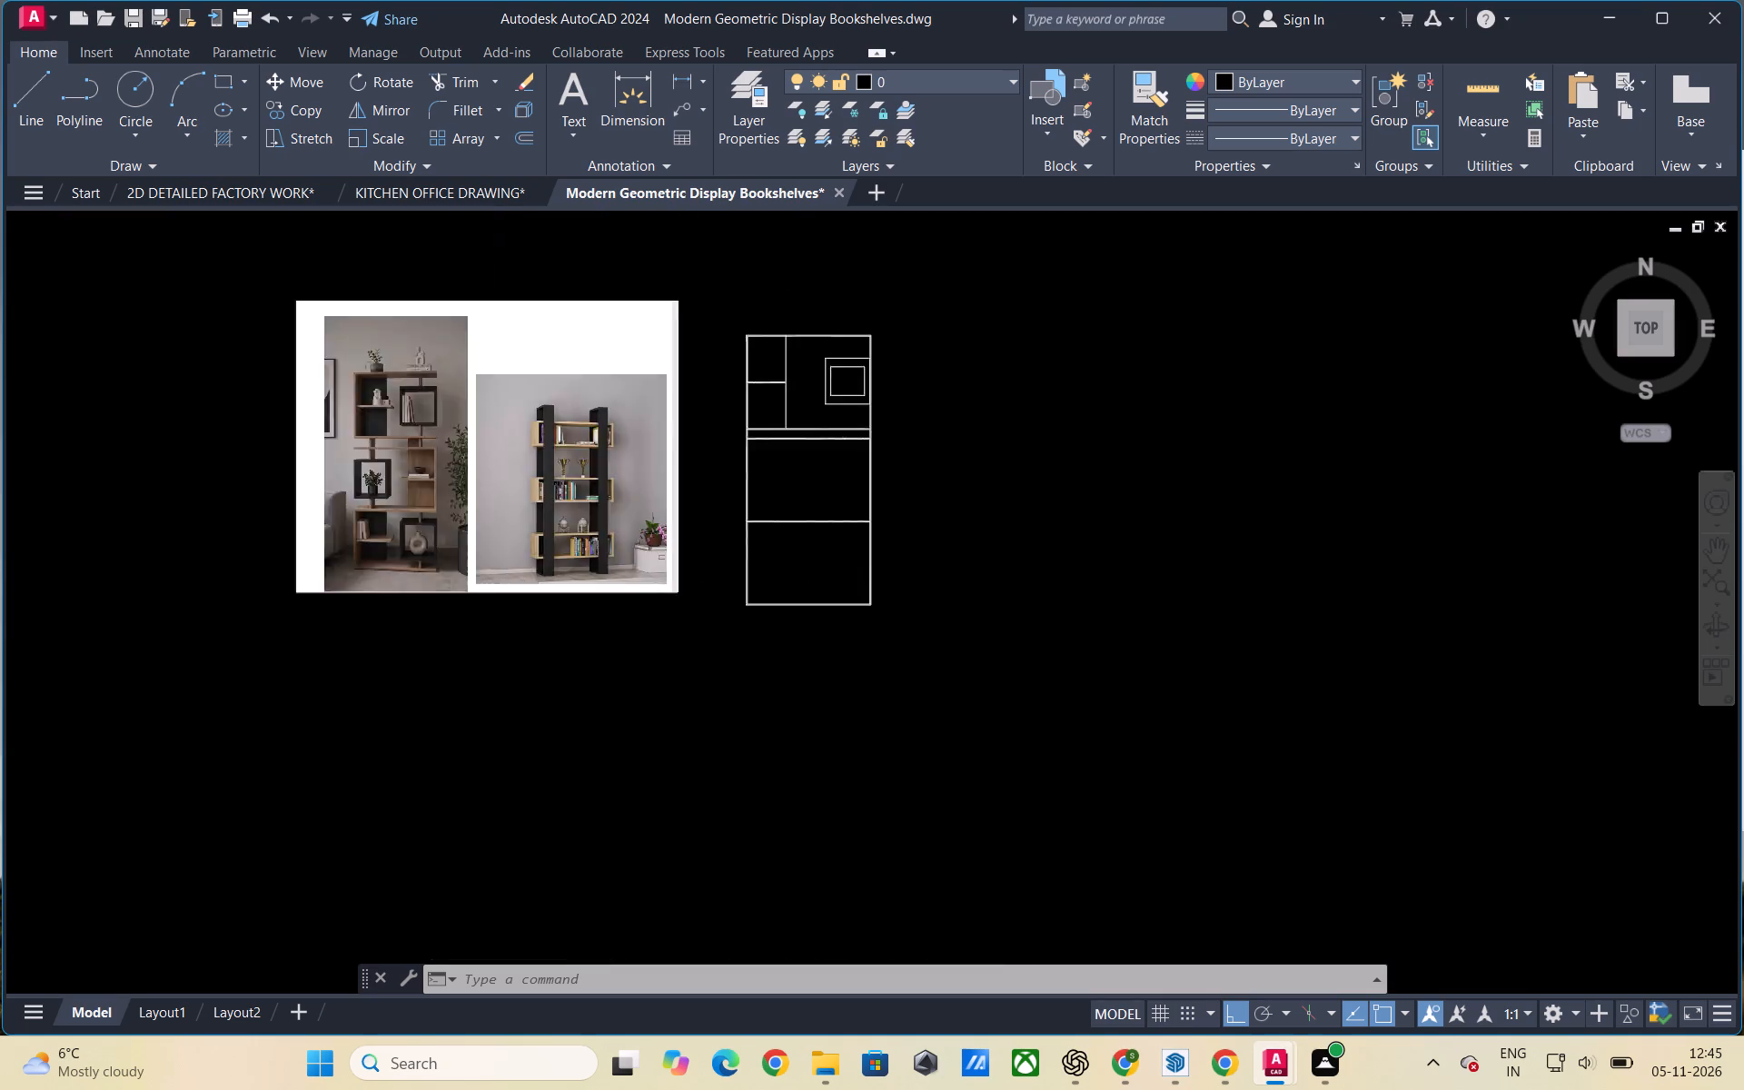
pyautogui.scroll(2, 963, 661)
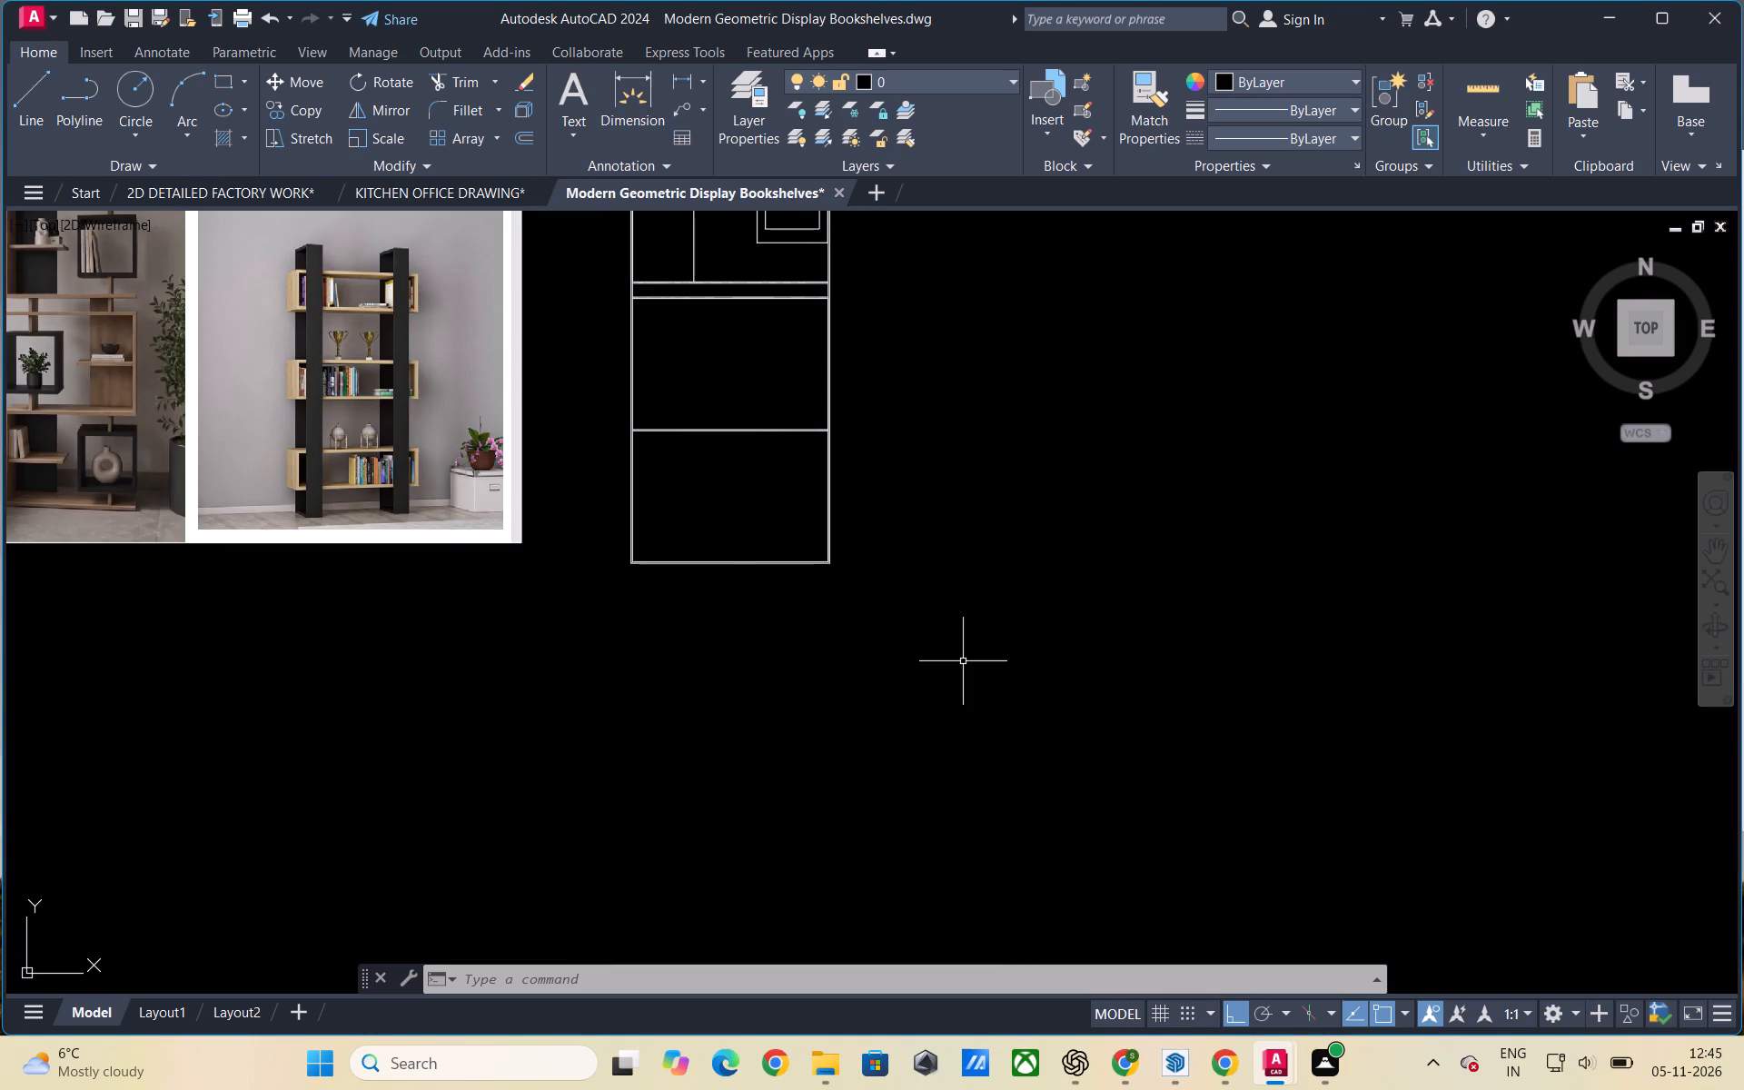
pyautogui.scroll(-1, 961, 661)
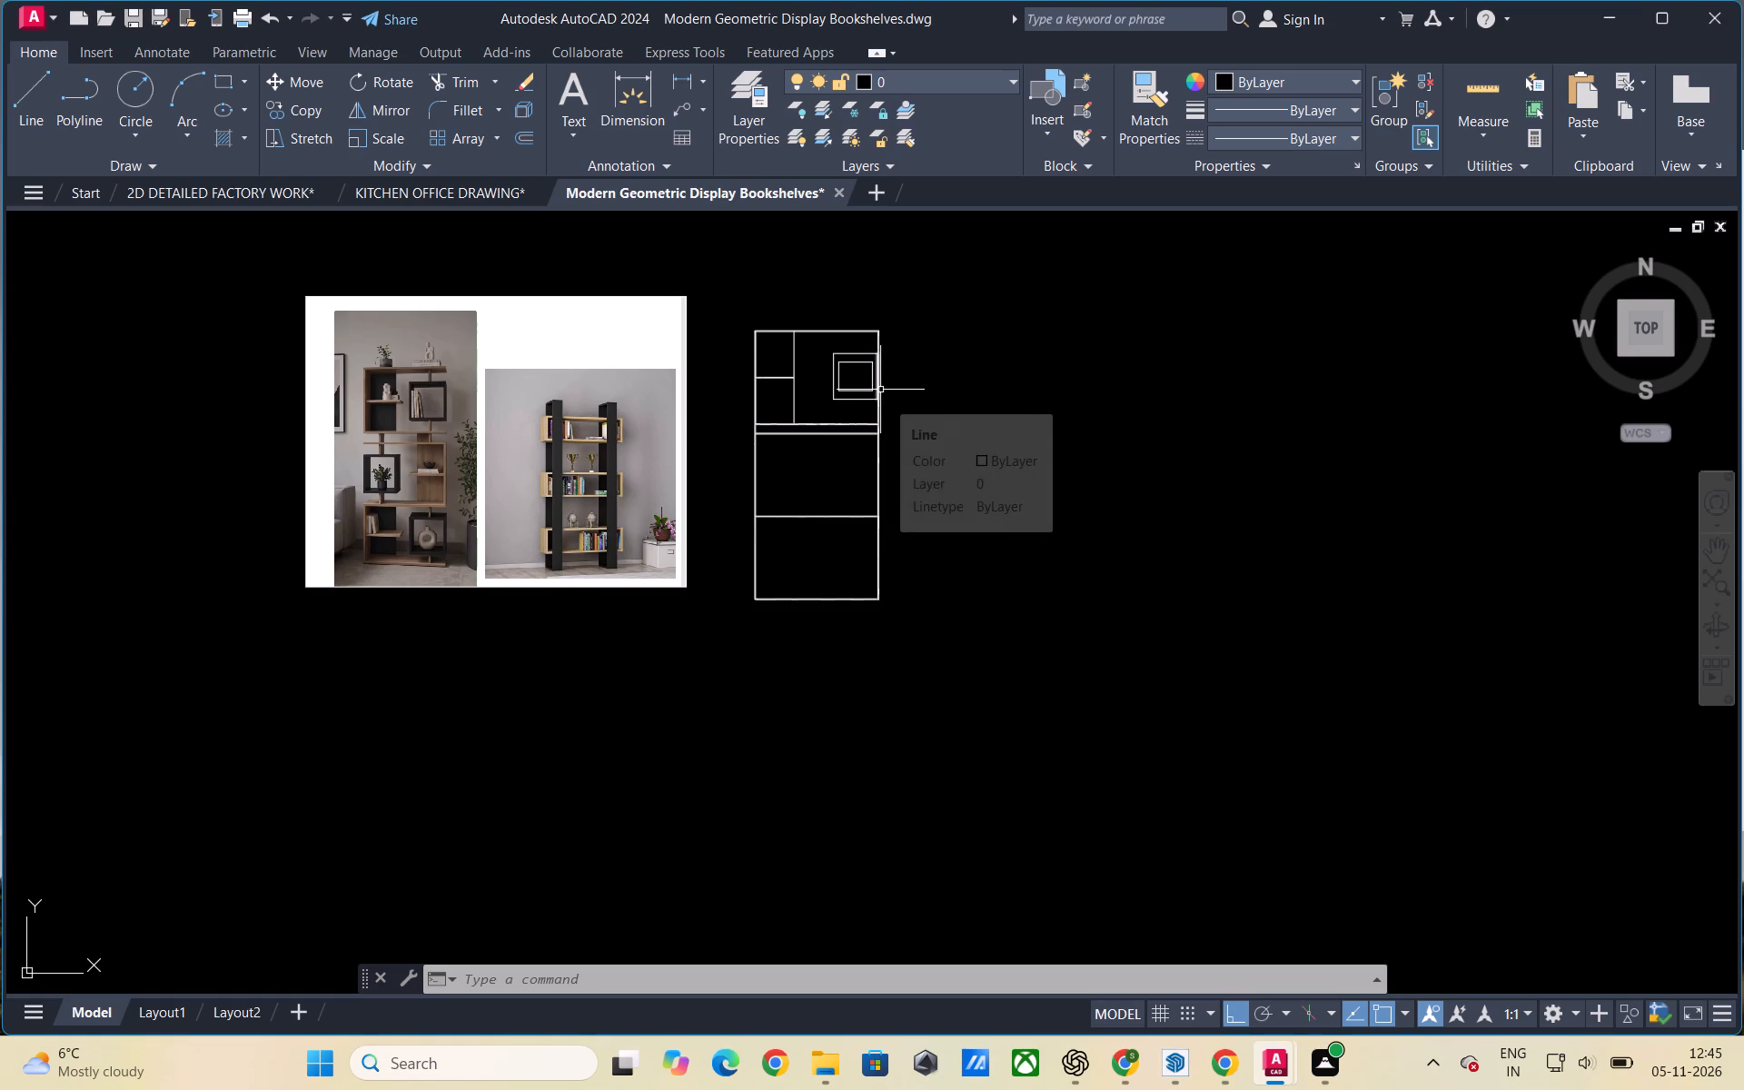
pyautogui.scroll(1, 880, 390)
pyautogui.scroll(-1, 880, 390)
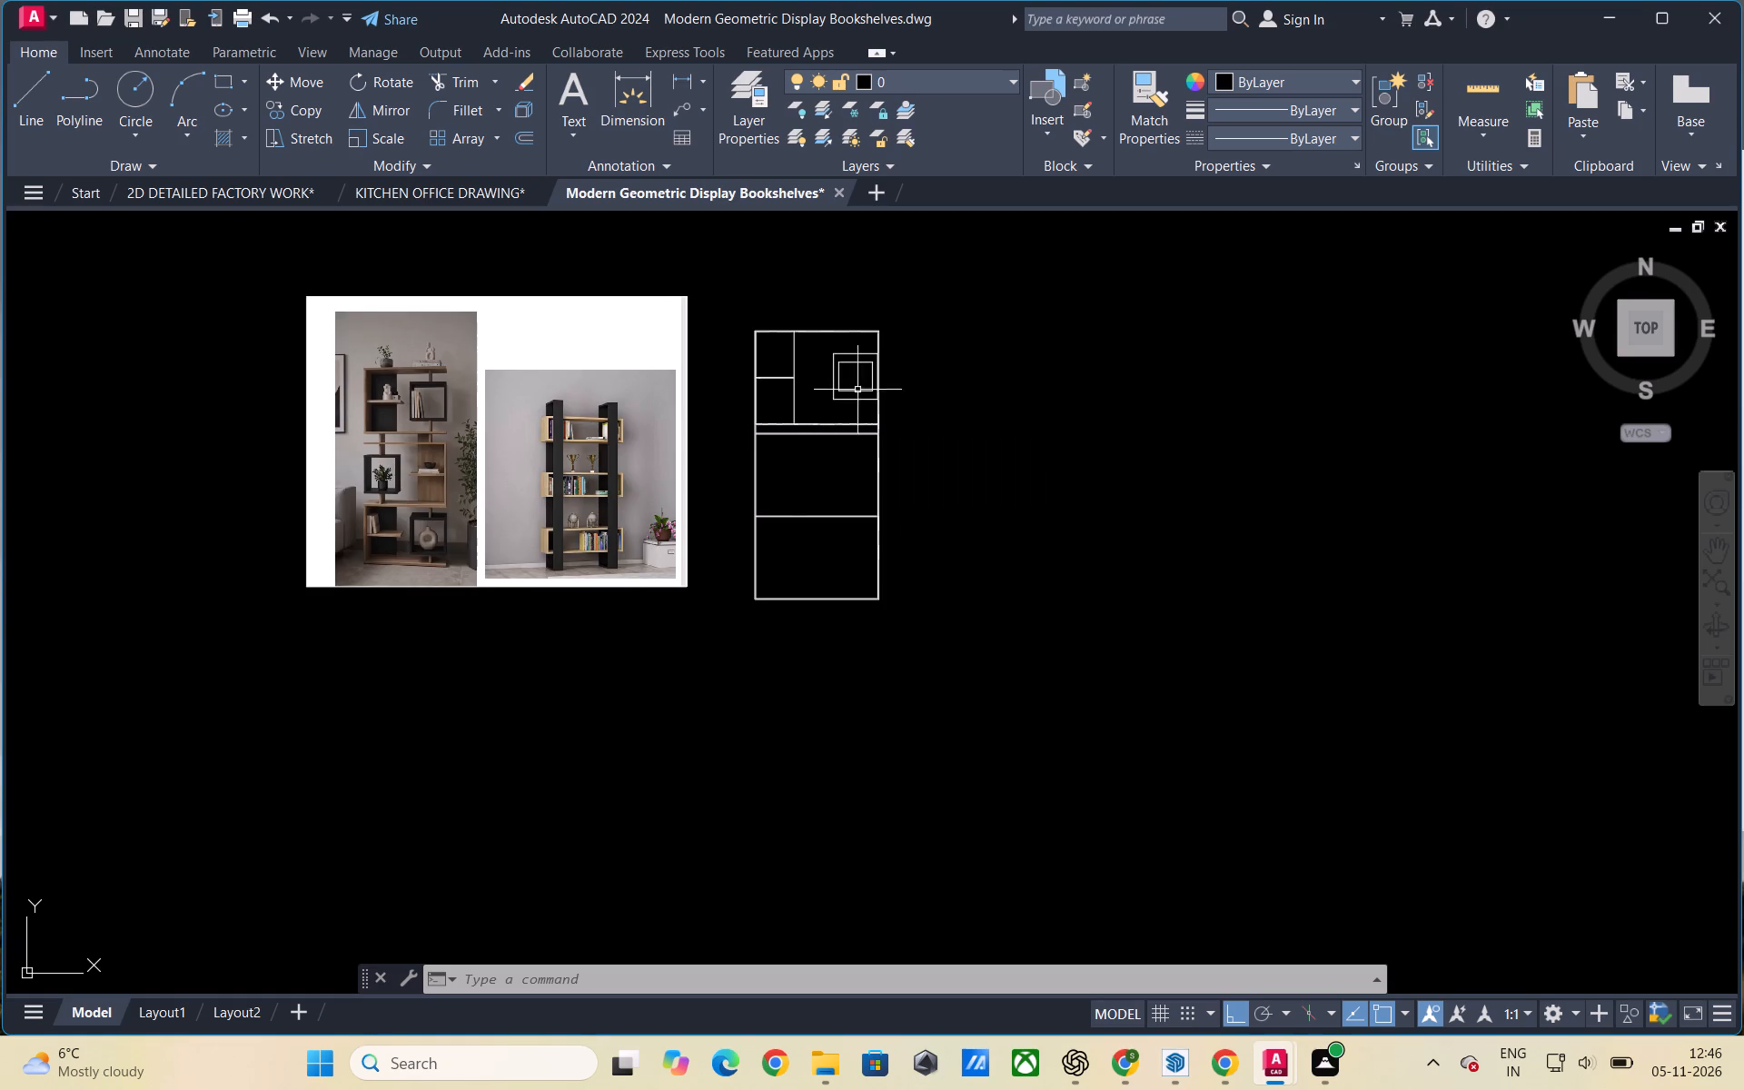
pyautogui.scroll(1, 886, 366)
pyautogui.scroll(-1, 859, 358)
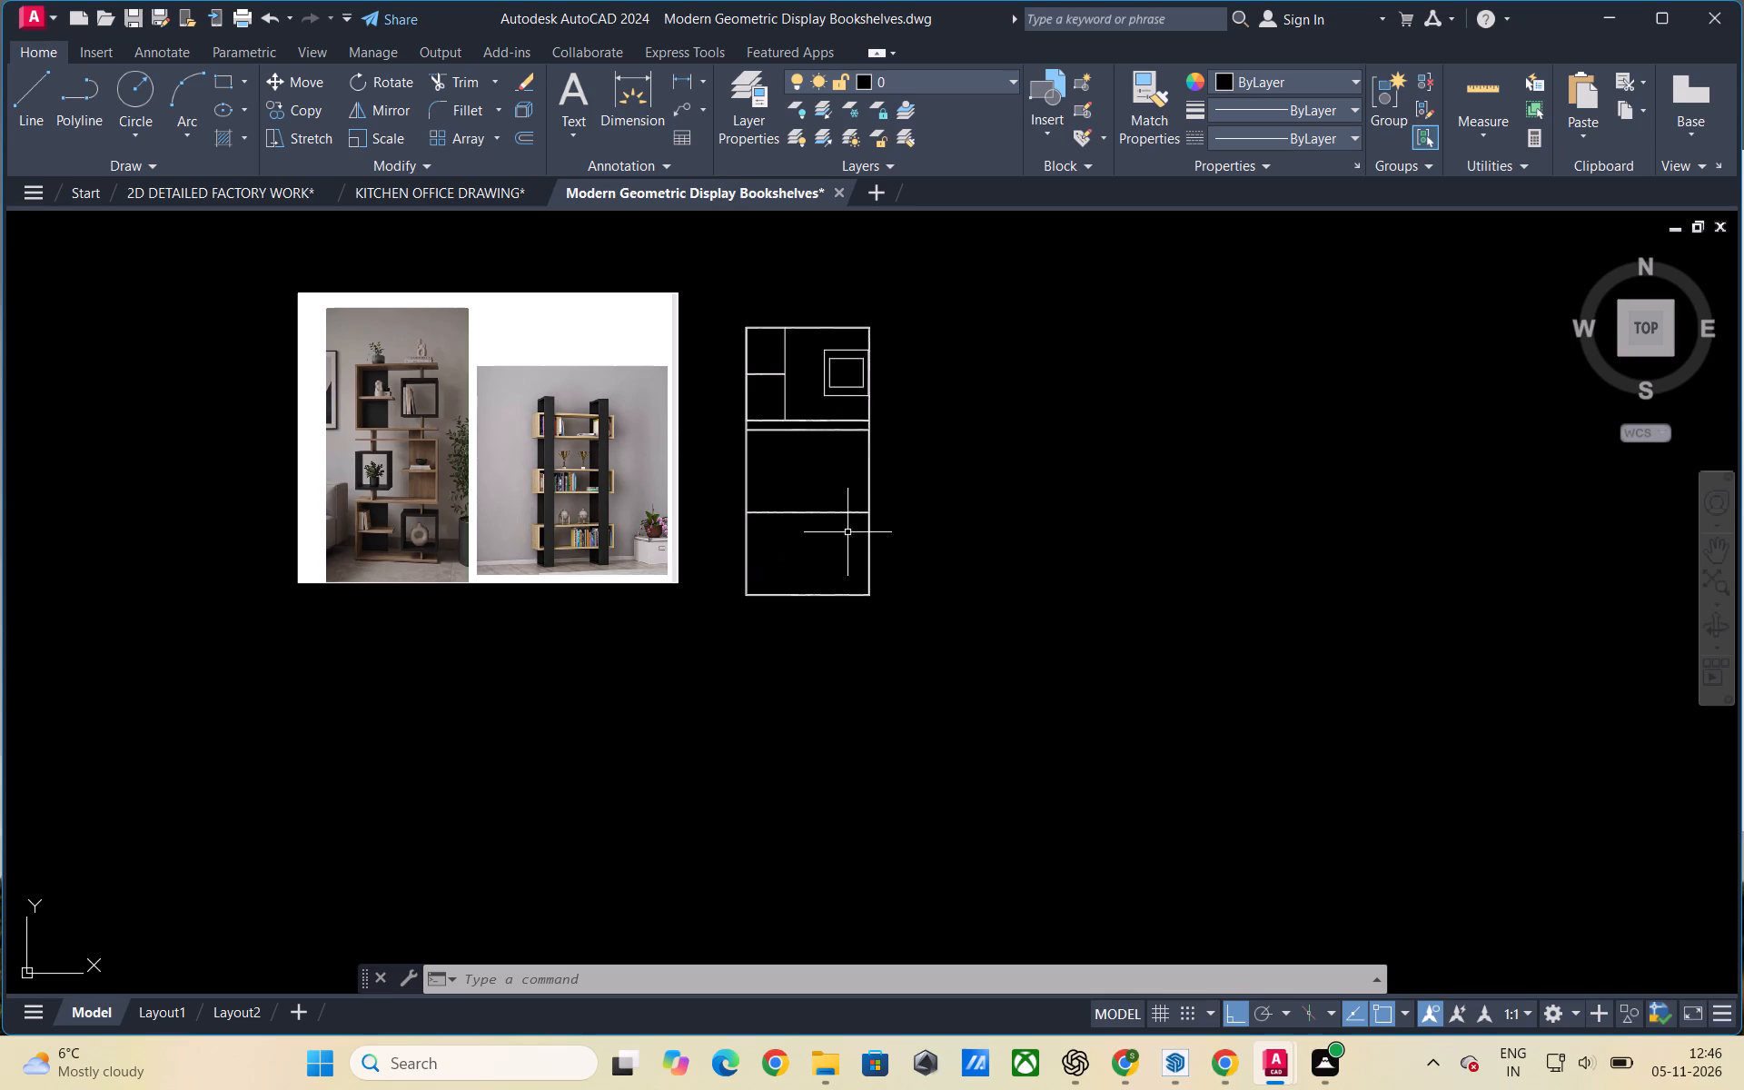
# Join the inner and outer outline segments of the upper section's square display box into polylines.
pyautogui.scroll(1, 853, 402)
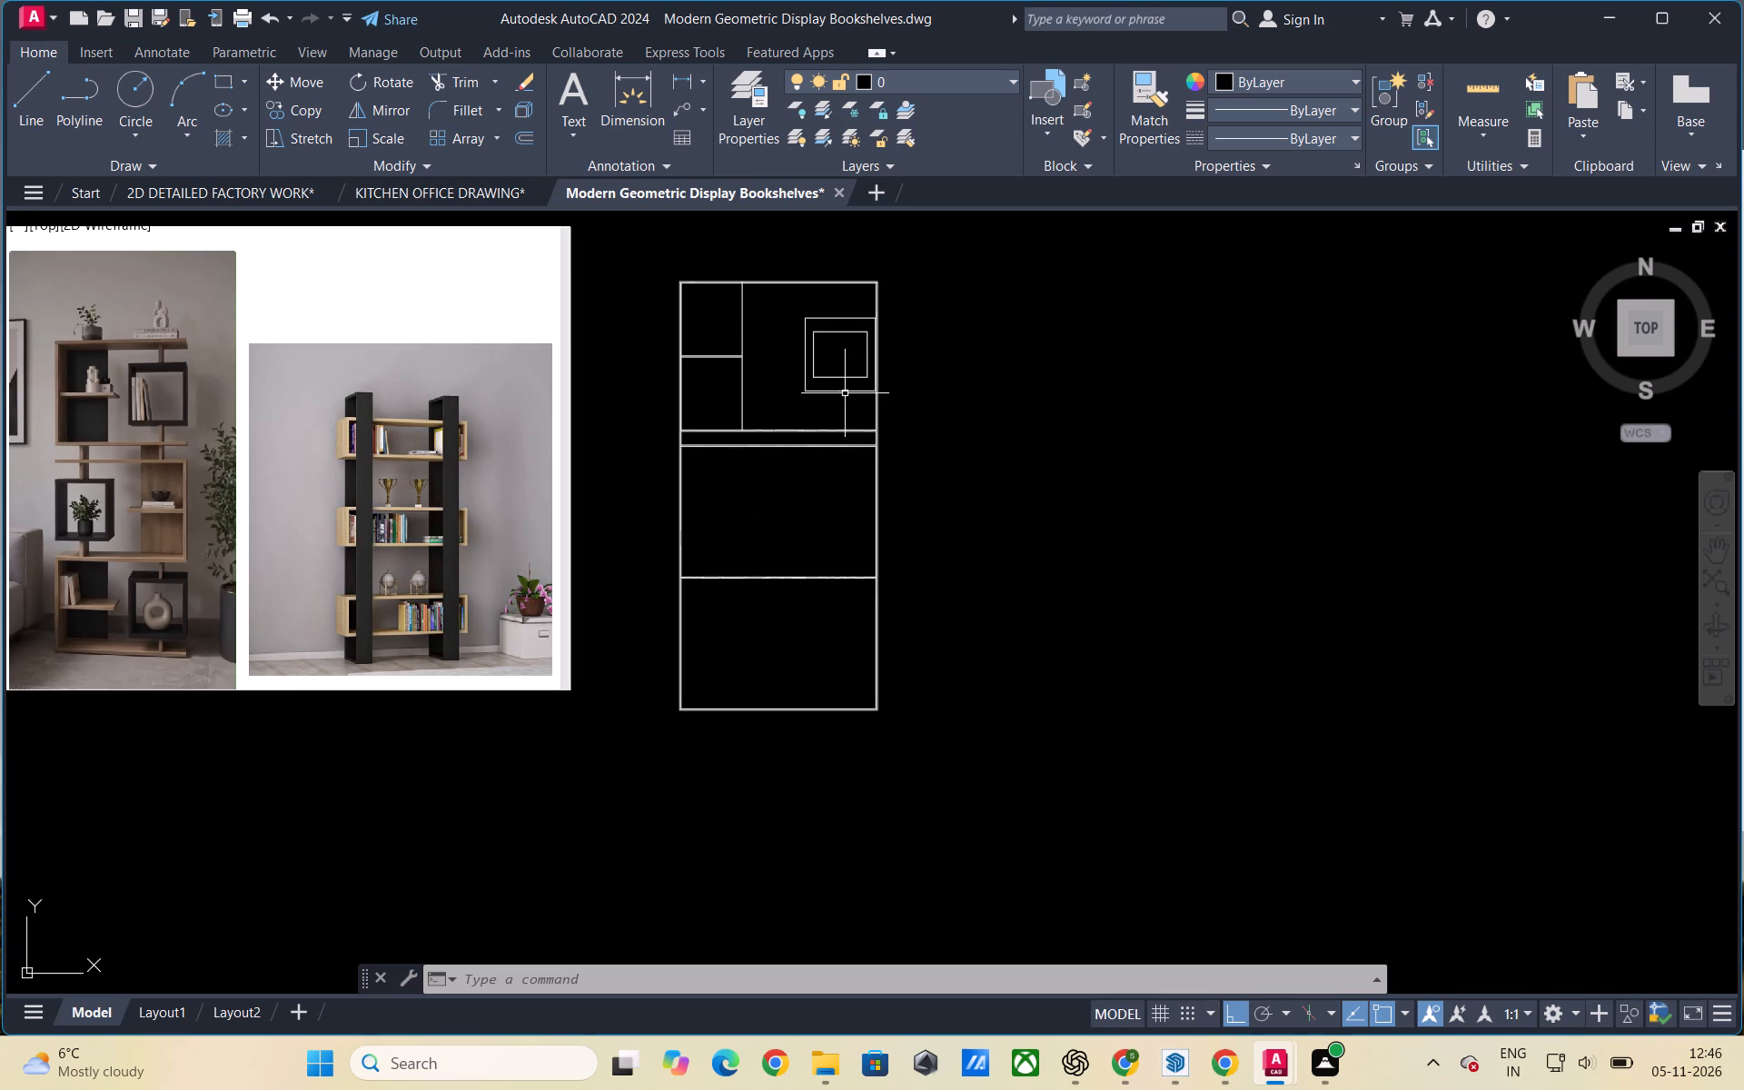
pyautogui.click(840, 390)
pyautogui.click(802, 360)
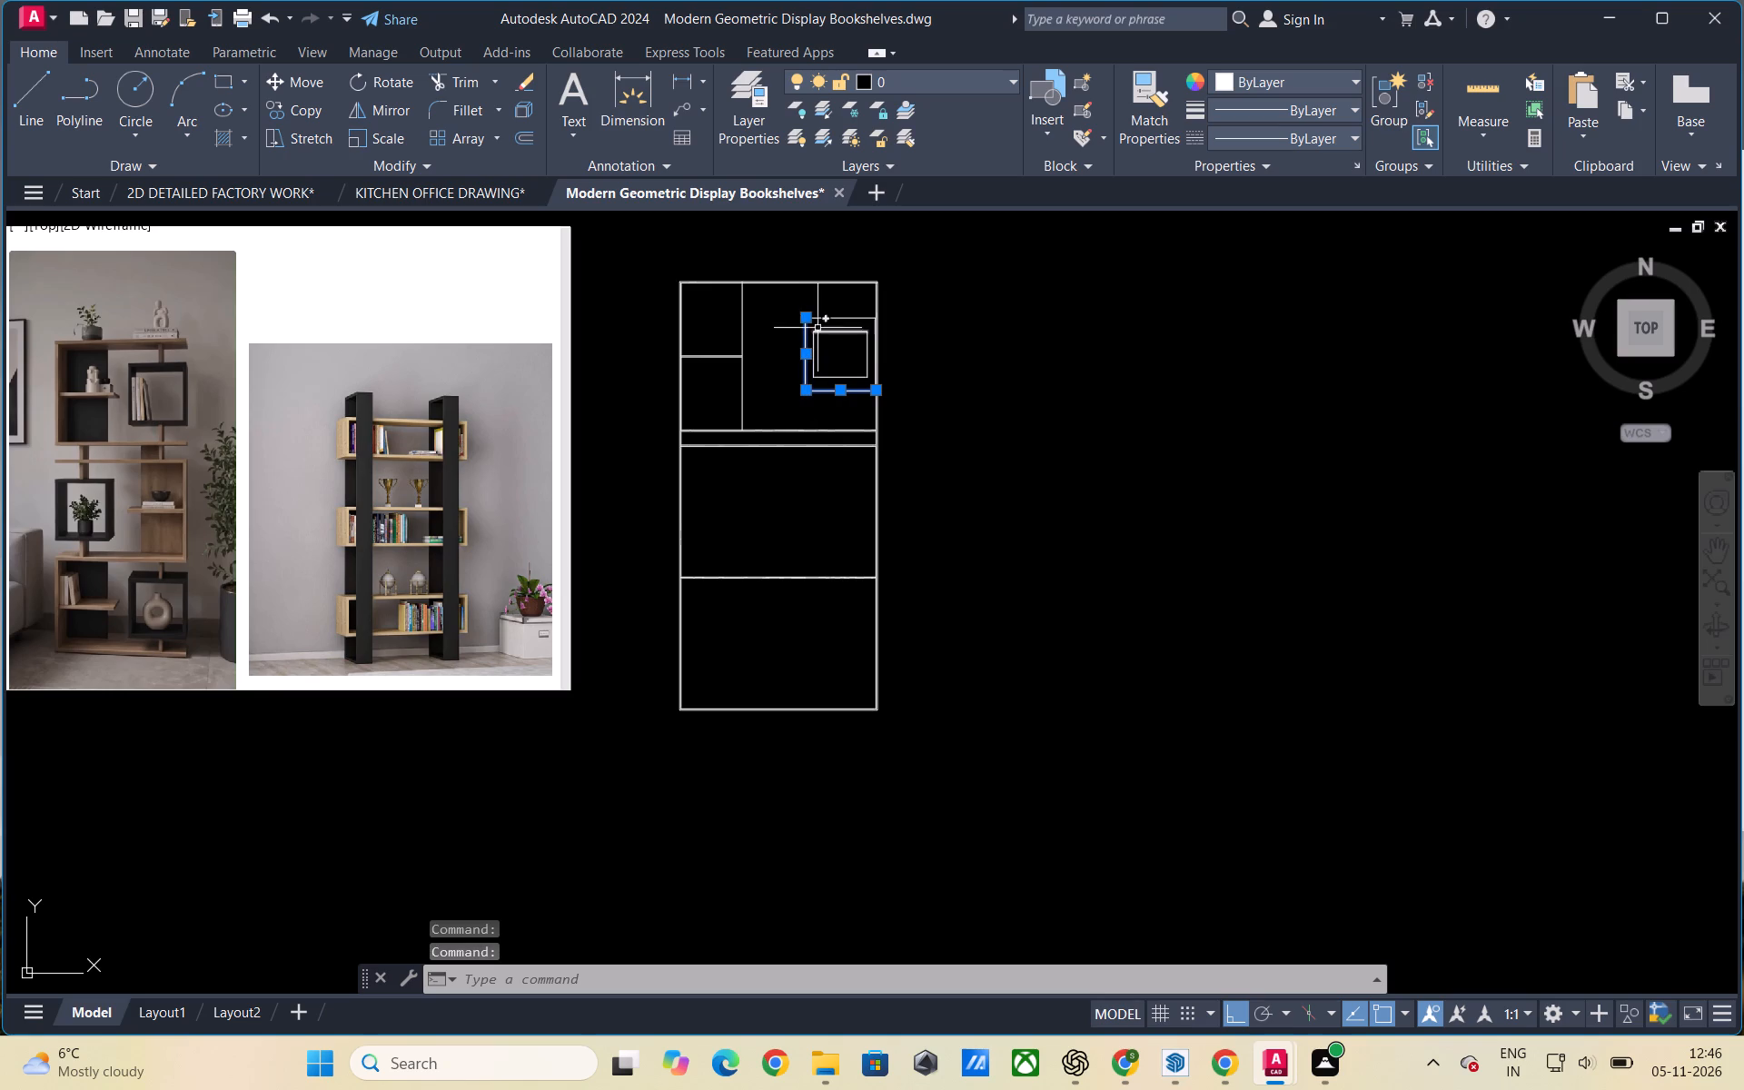
pyautogui.click(827, 313)
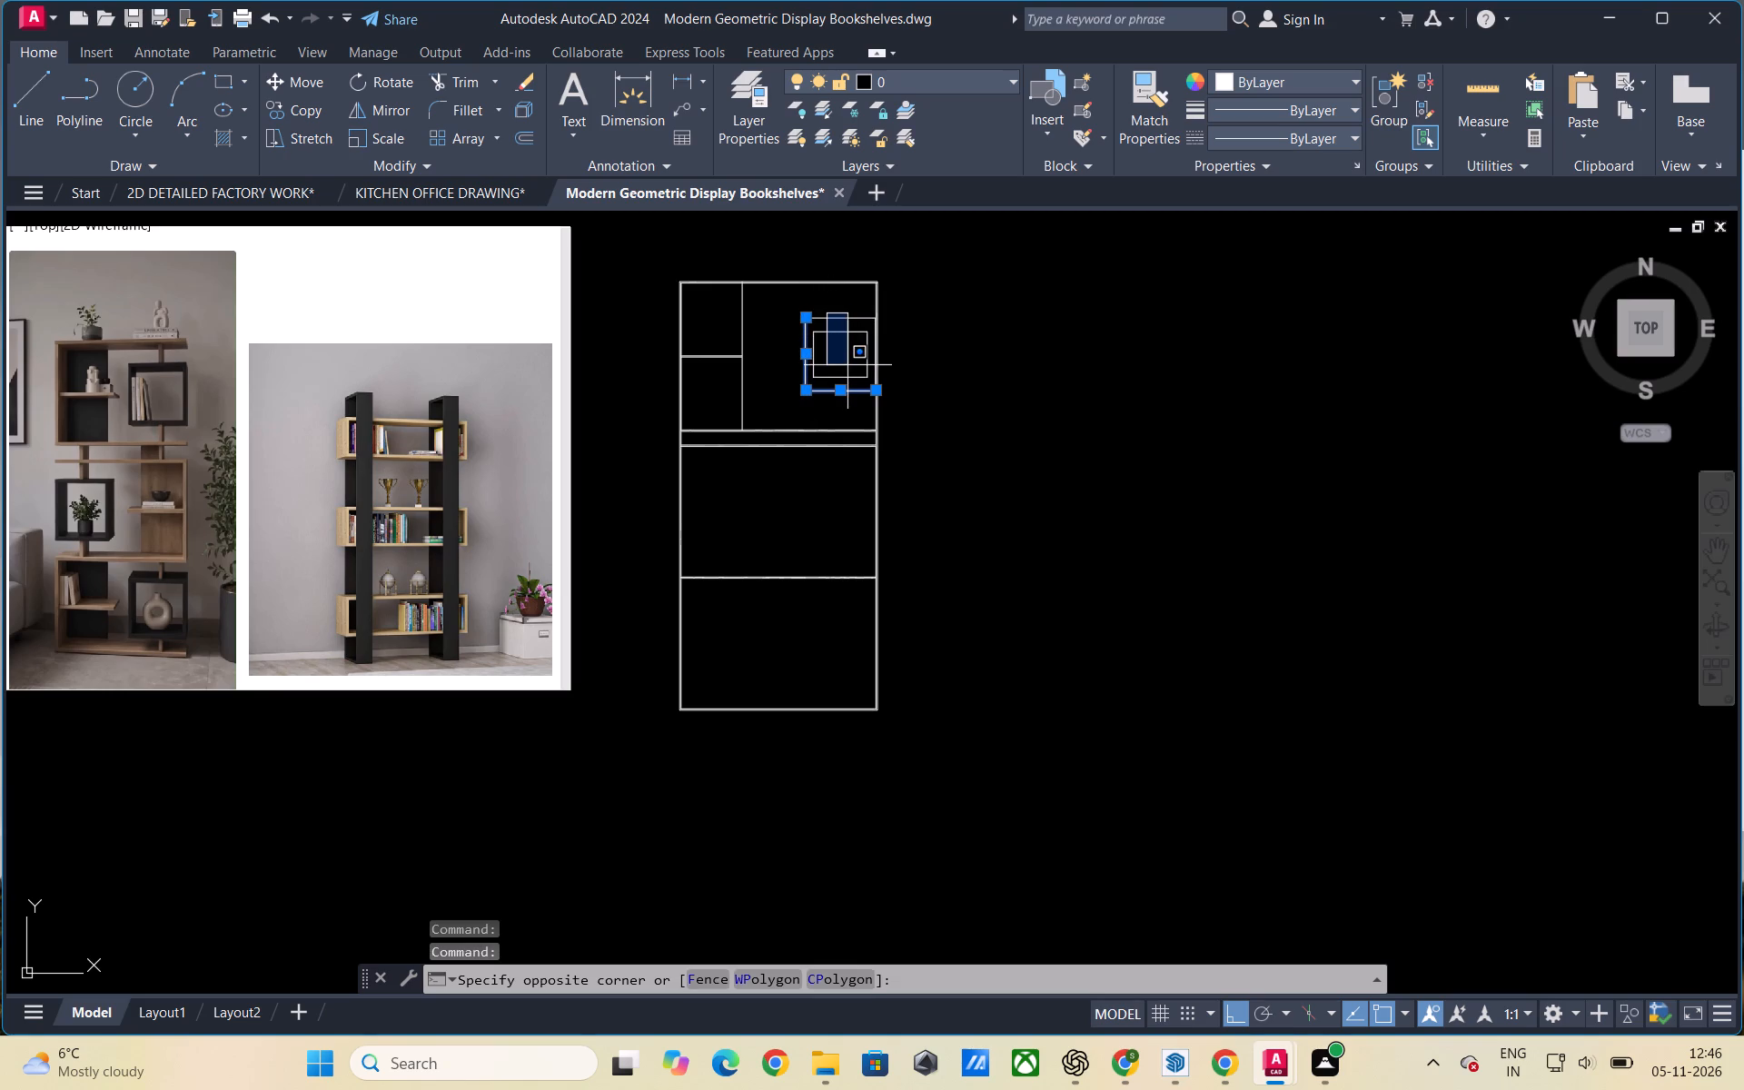
pyautogui.press('Escape')
pyautogui.click(847, 380)
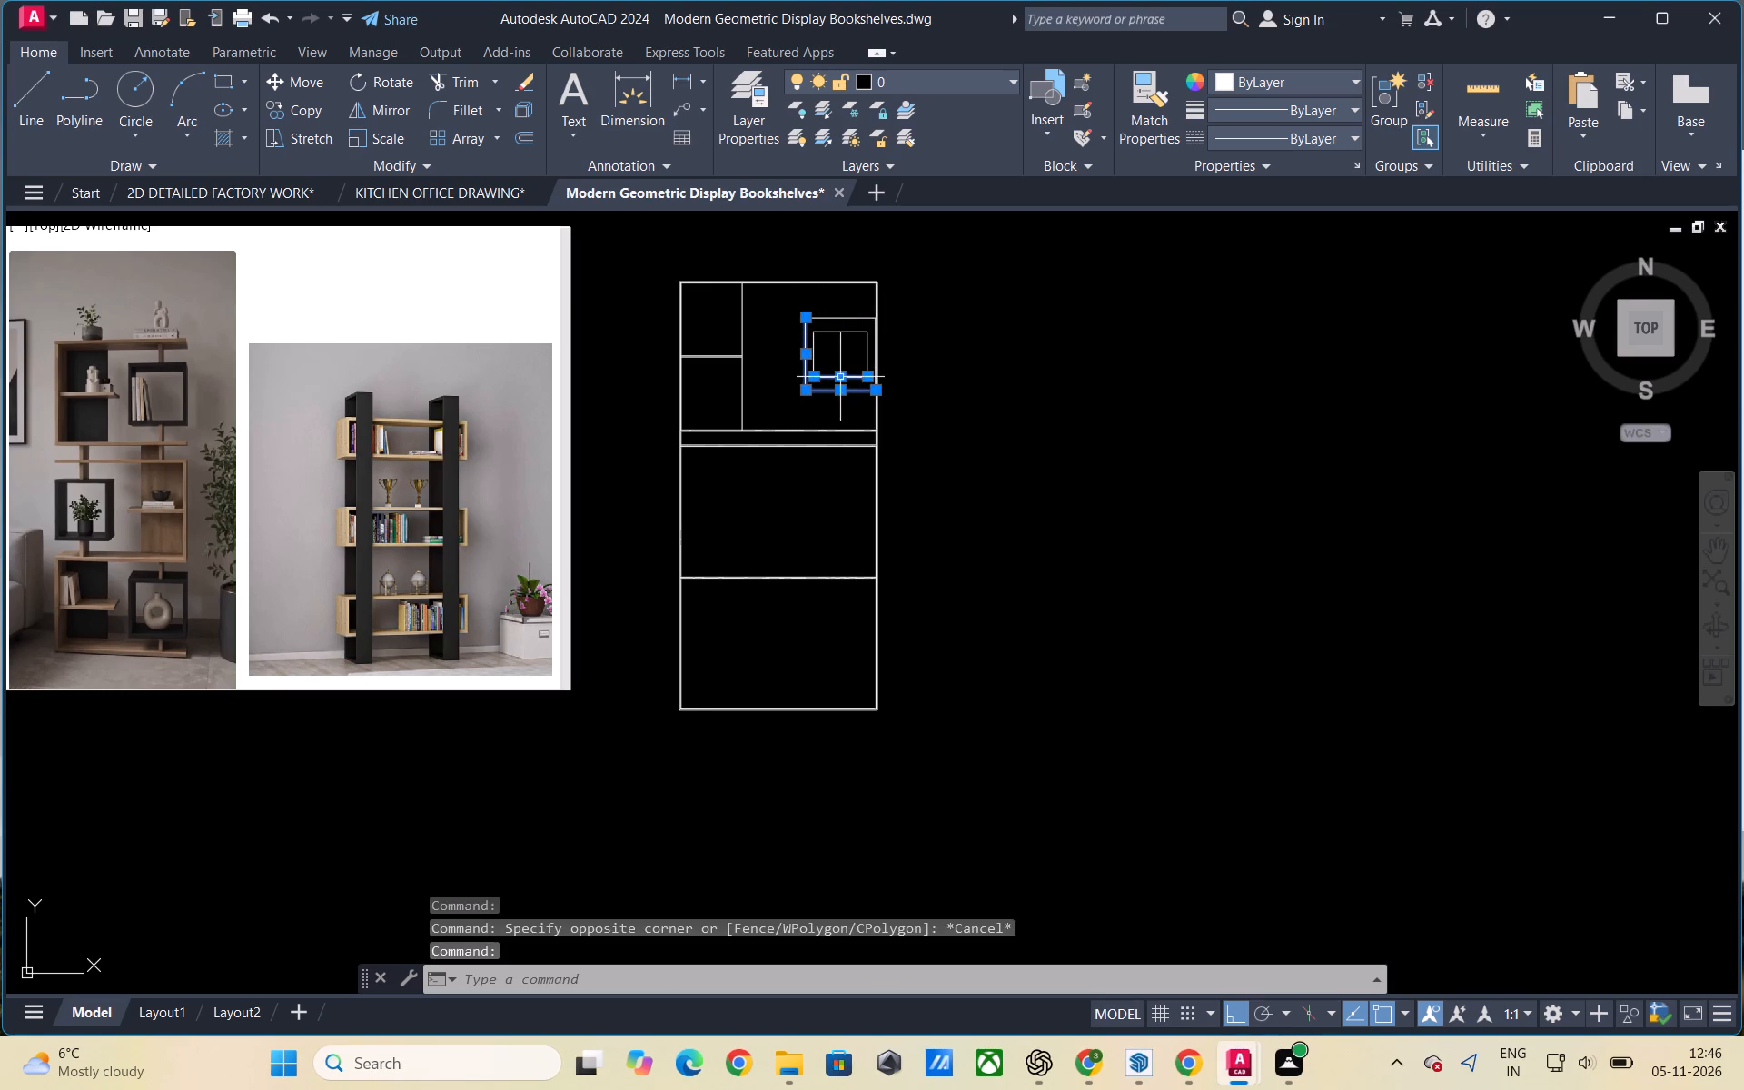
pyautogui.click(812, 352)
pyautogui.click(835, 330)
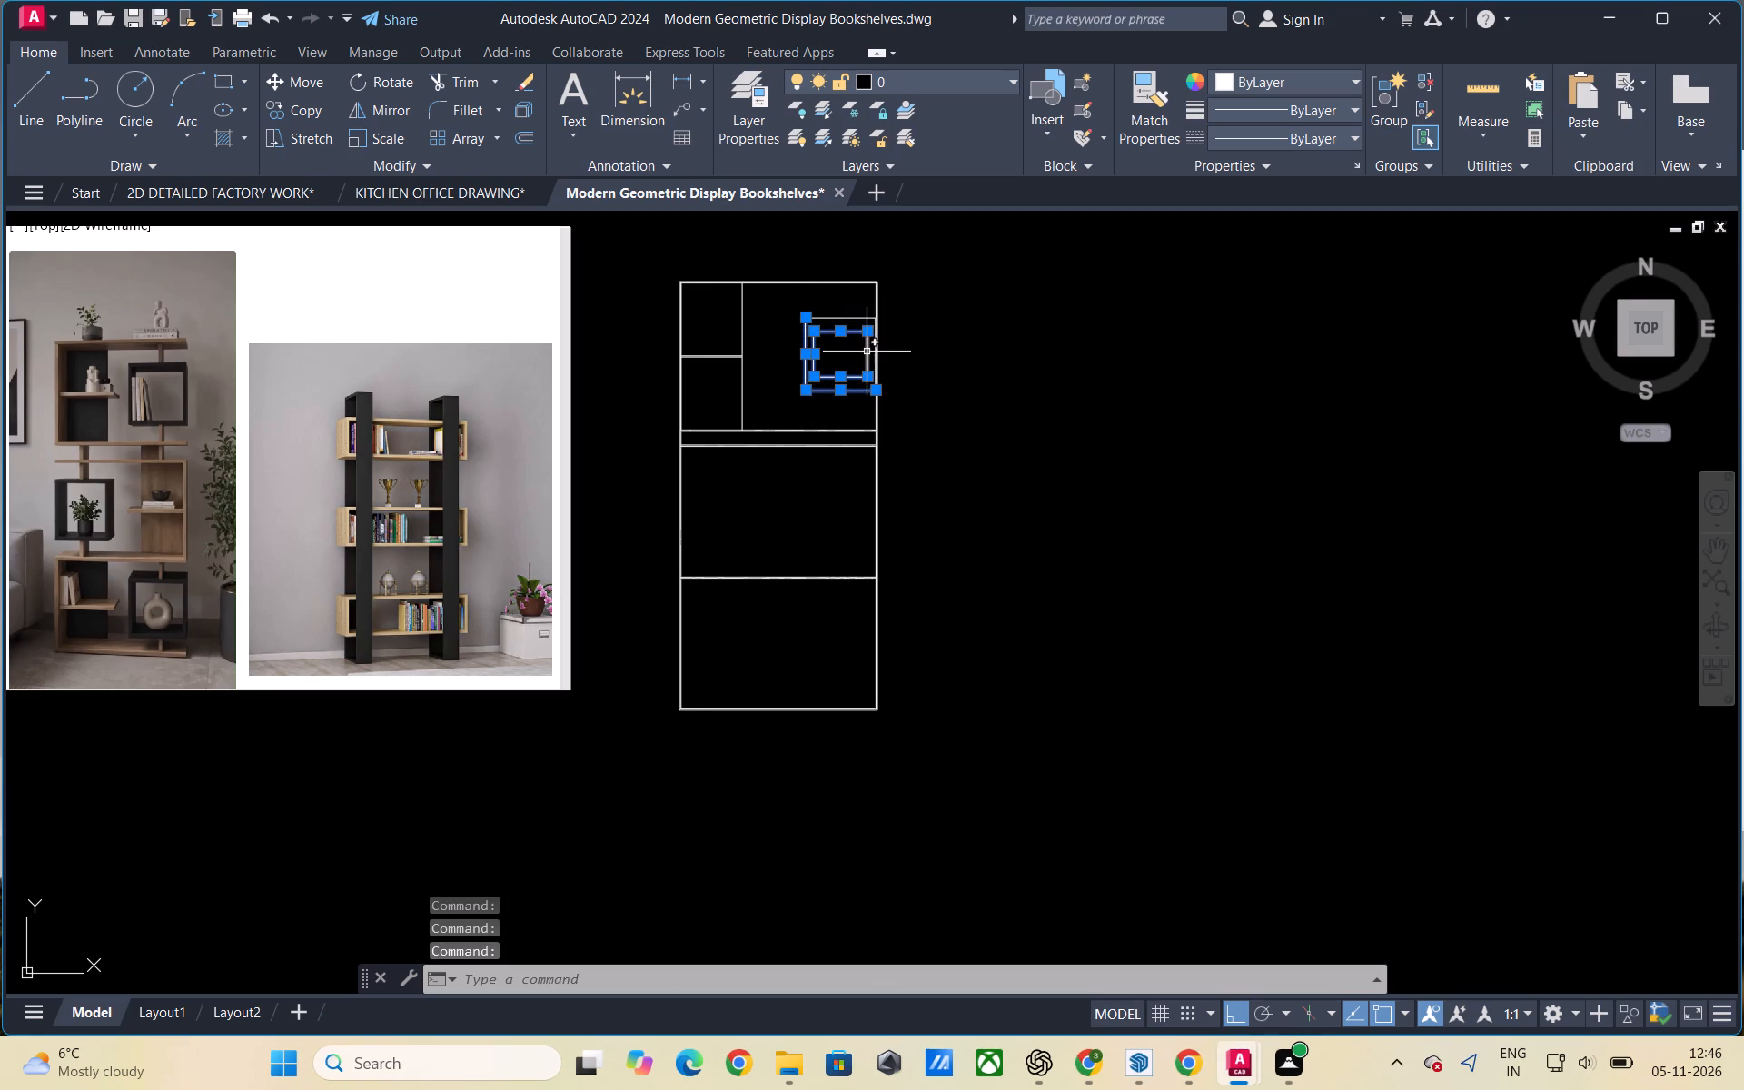
pyautogui.click(867, 352)
pyautogui.click(841, 317)
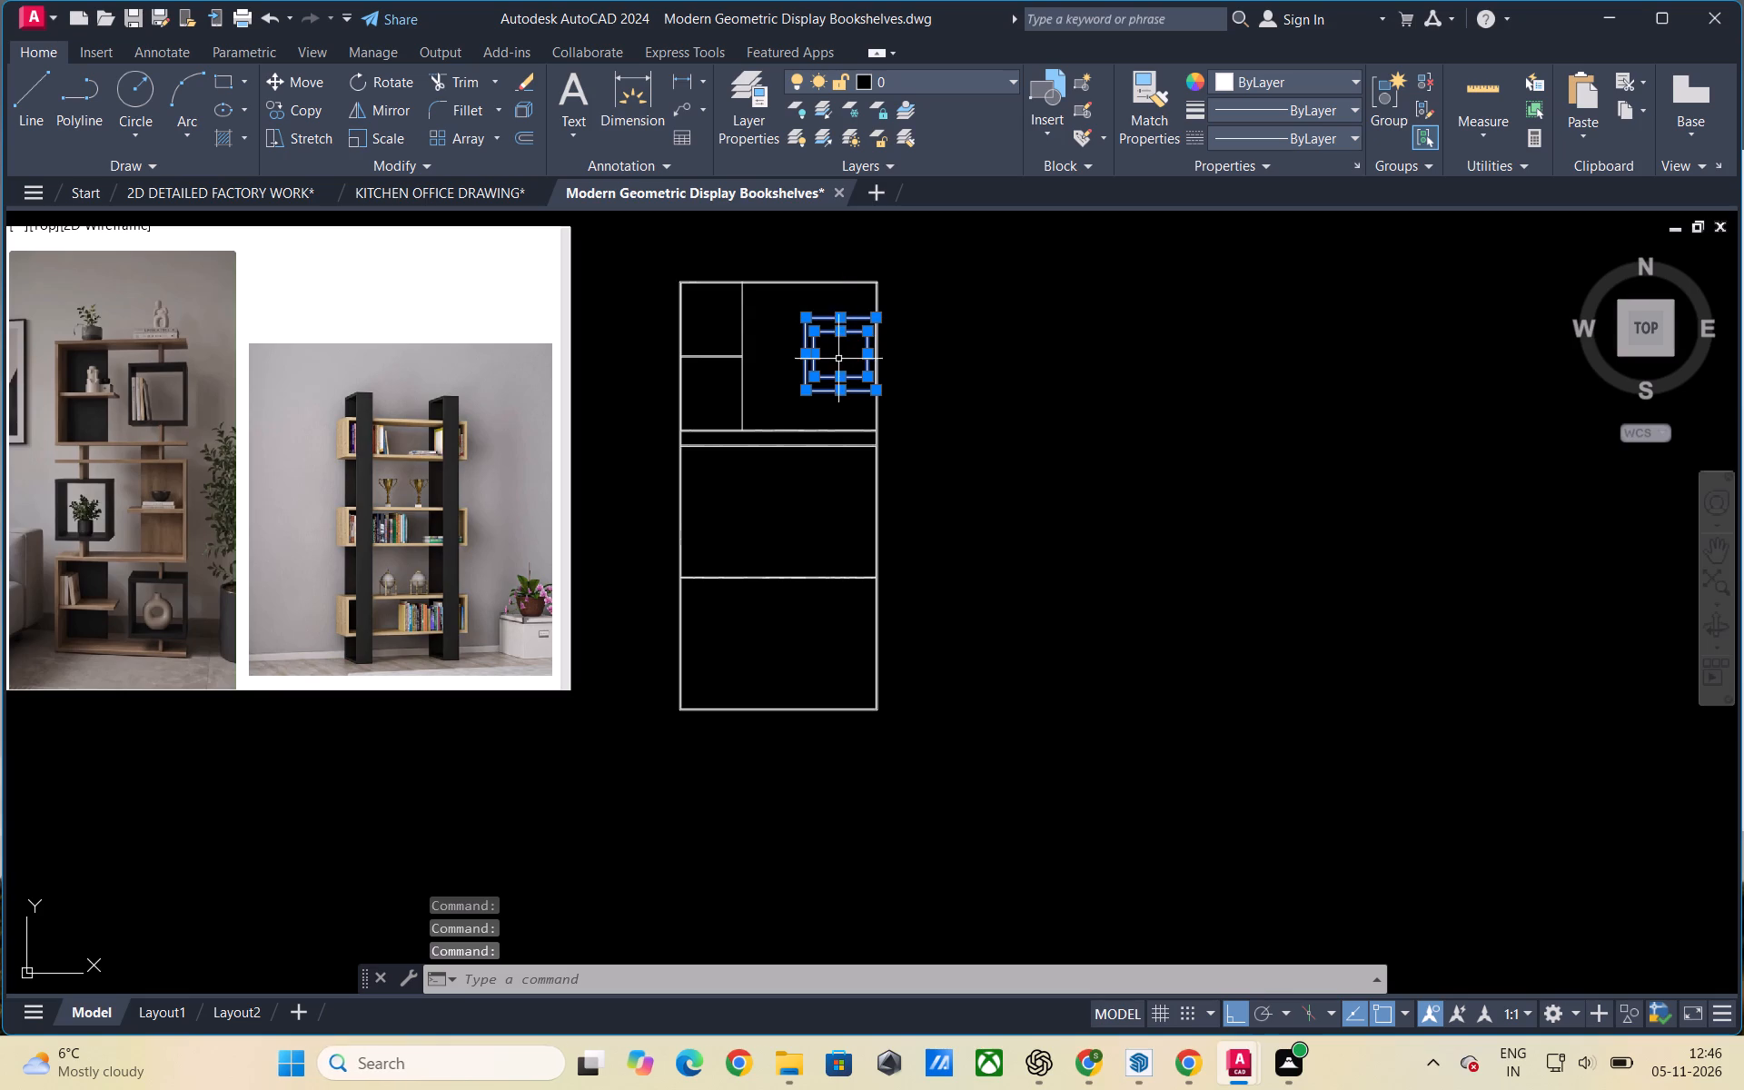
pyautogui.rightClick(817, 352)
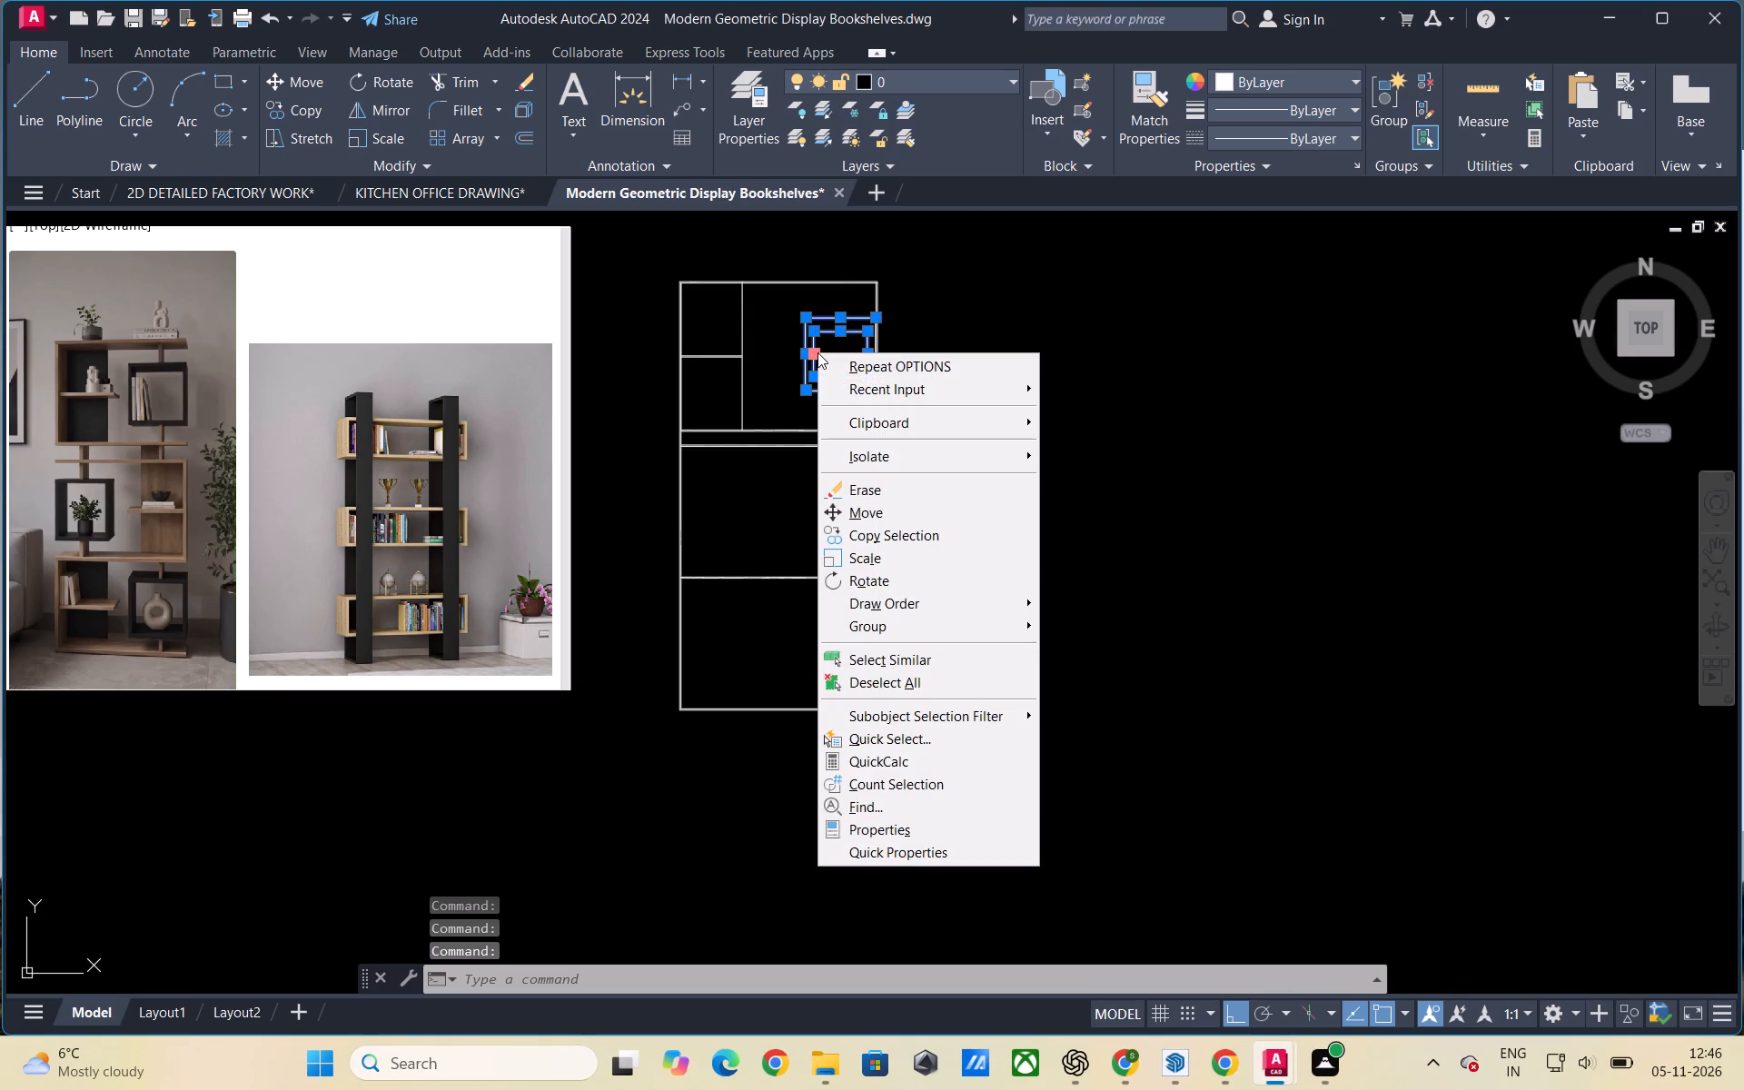
pyautogui.press('Escape')
pyautogui.press('j')
pyautogui.press('Return')
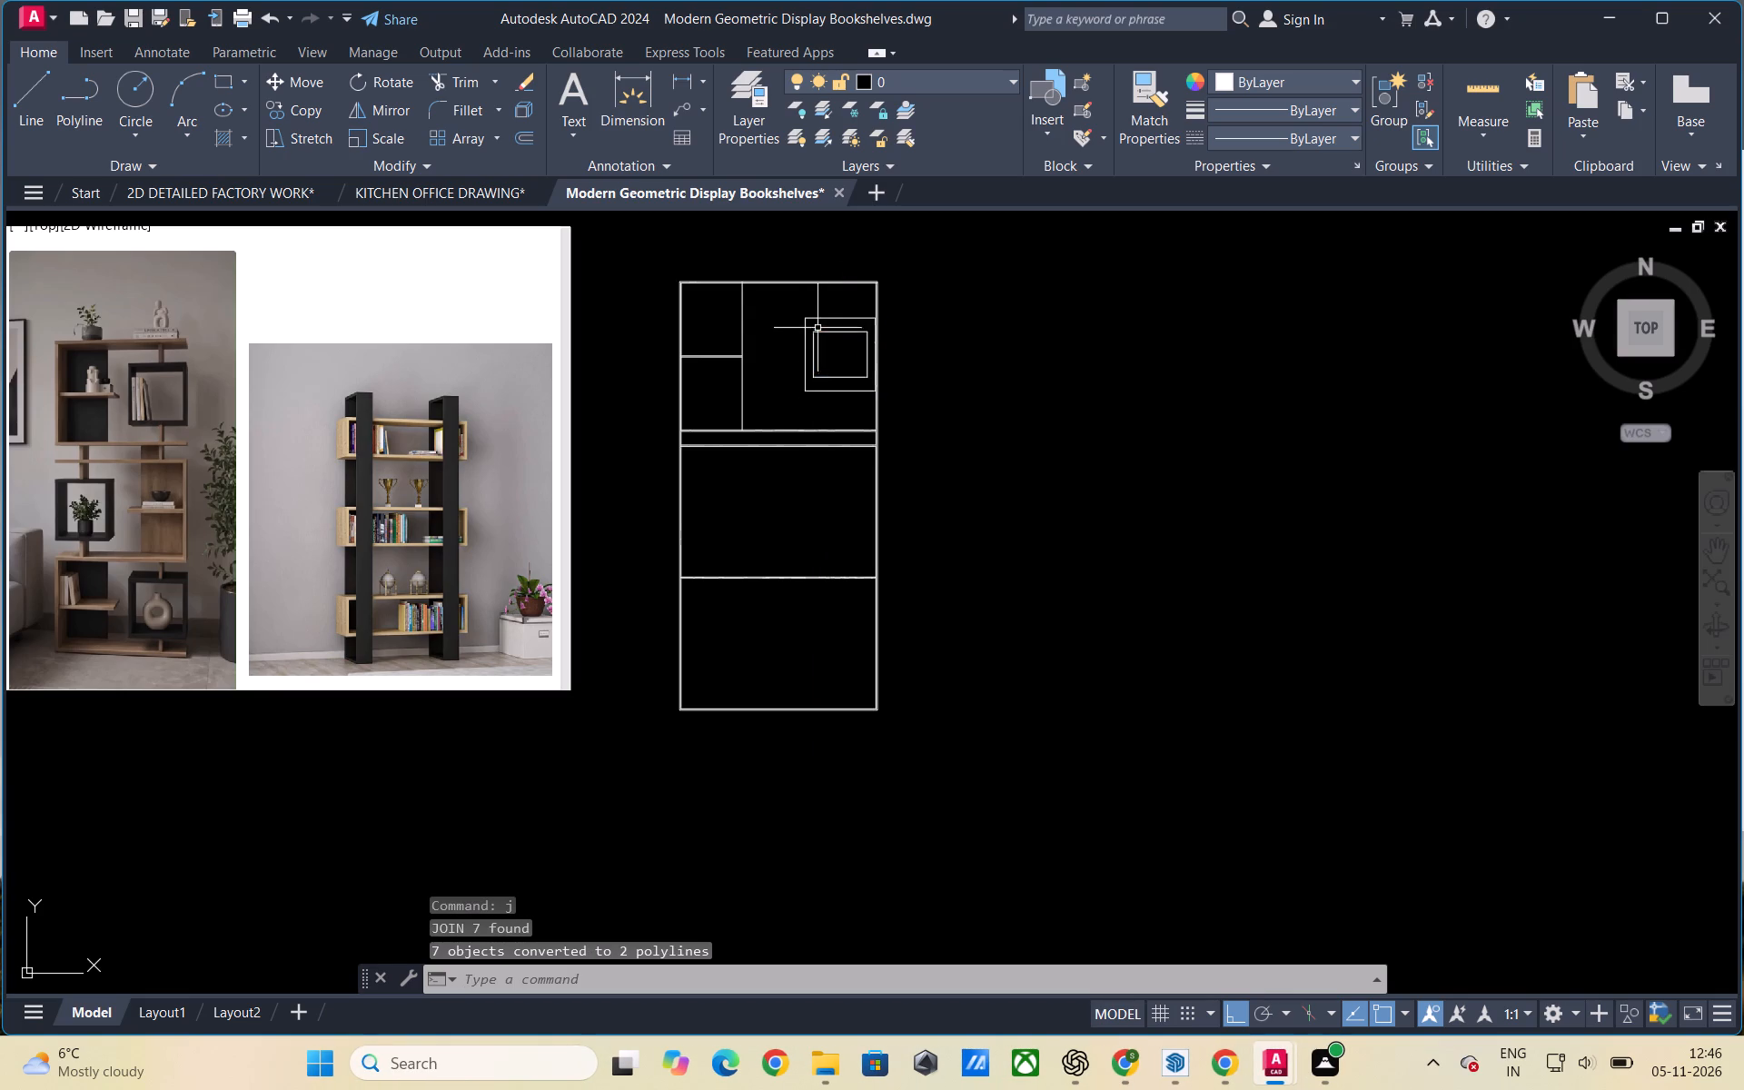
# Copy both outlines of the upper square box from its centre into the left side of the middle section, with Ortho off.
pyautogui.scroll(-1, 871, 402)
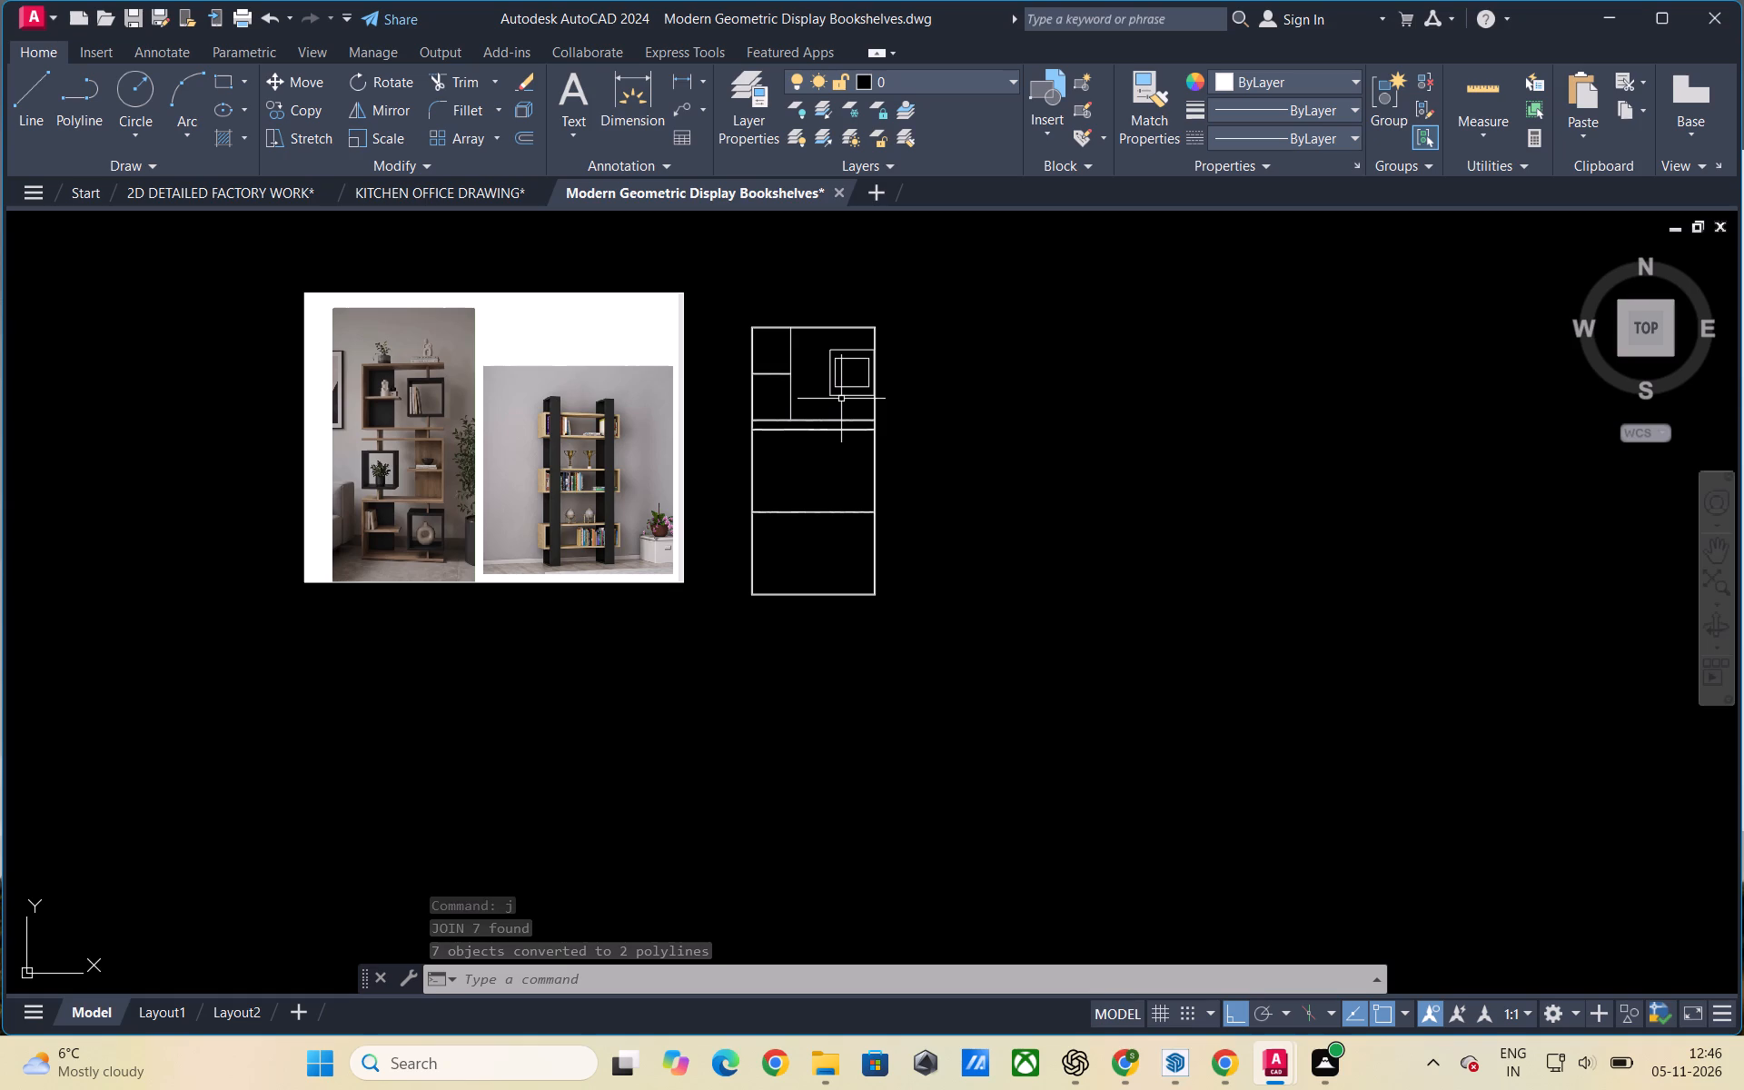
pyautogui.click(842, 397)
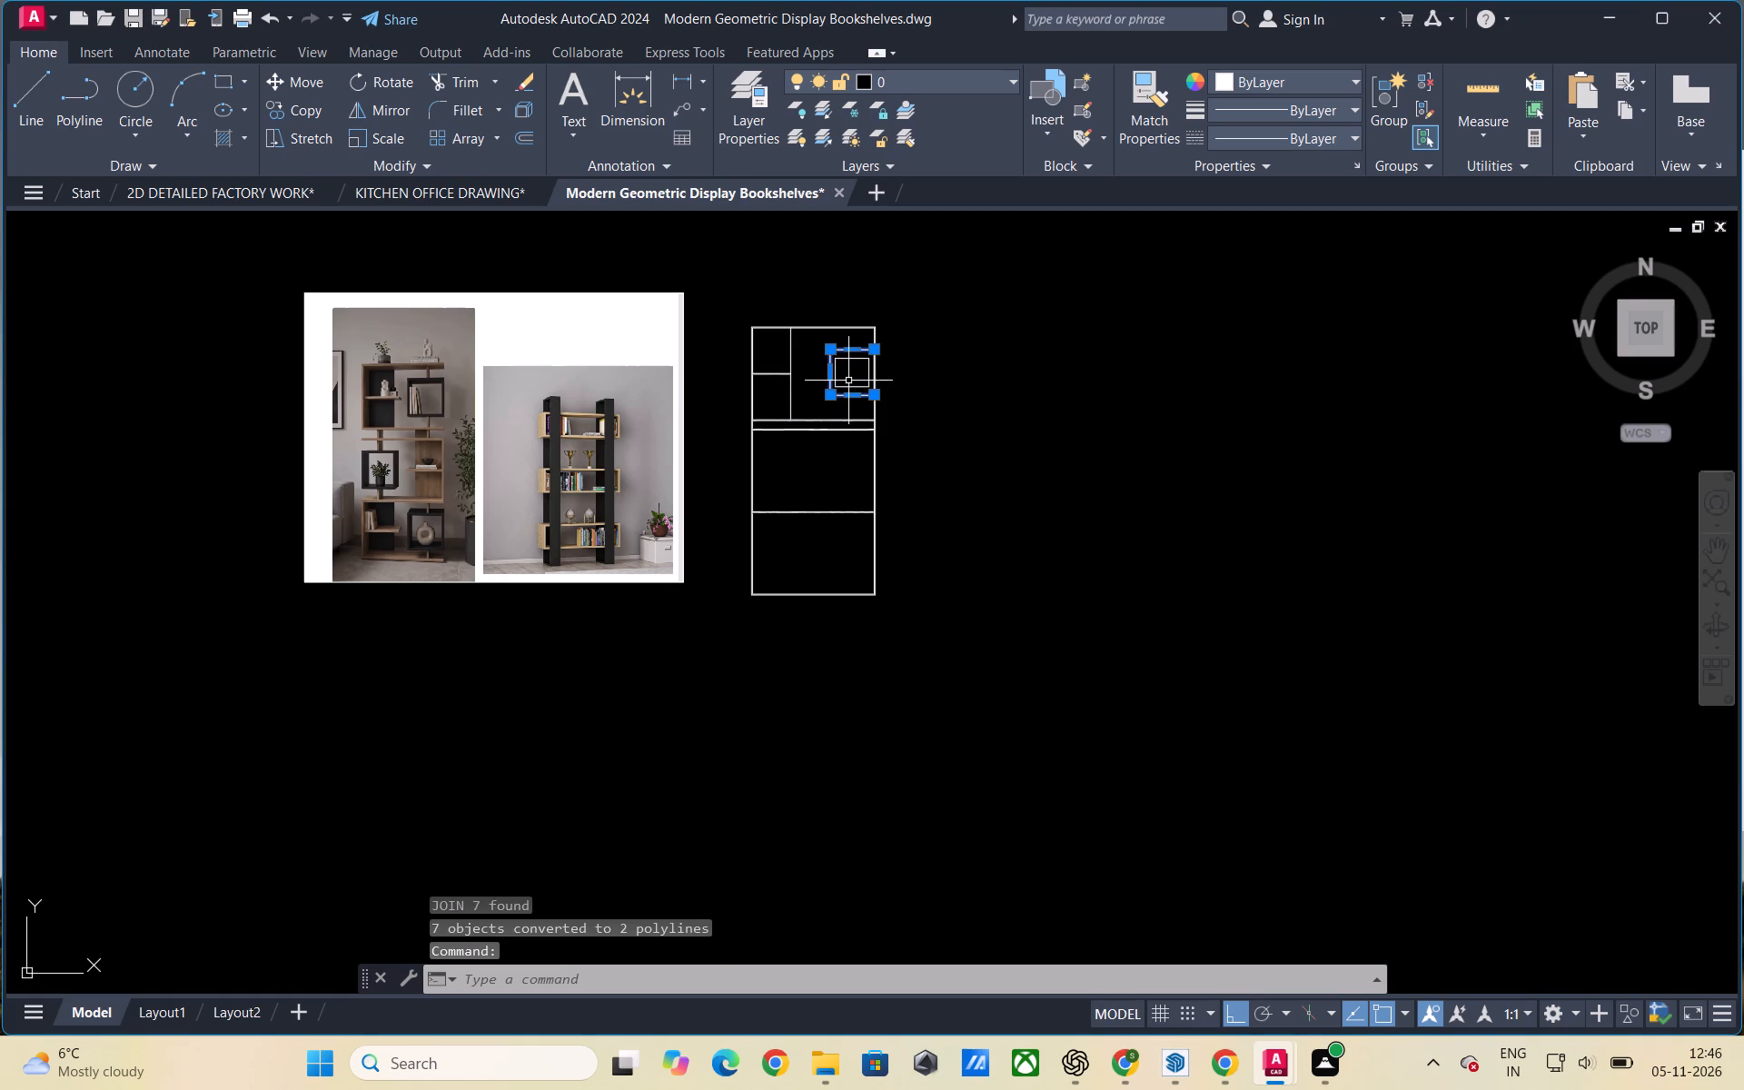
pyautogui.click(847, 386)
pyautogui.rightClick(847, 386)
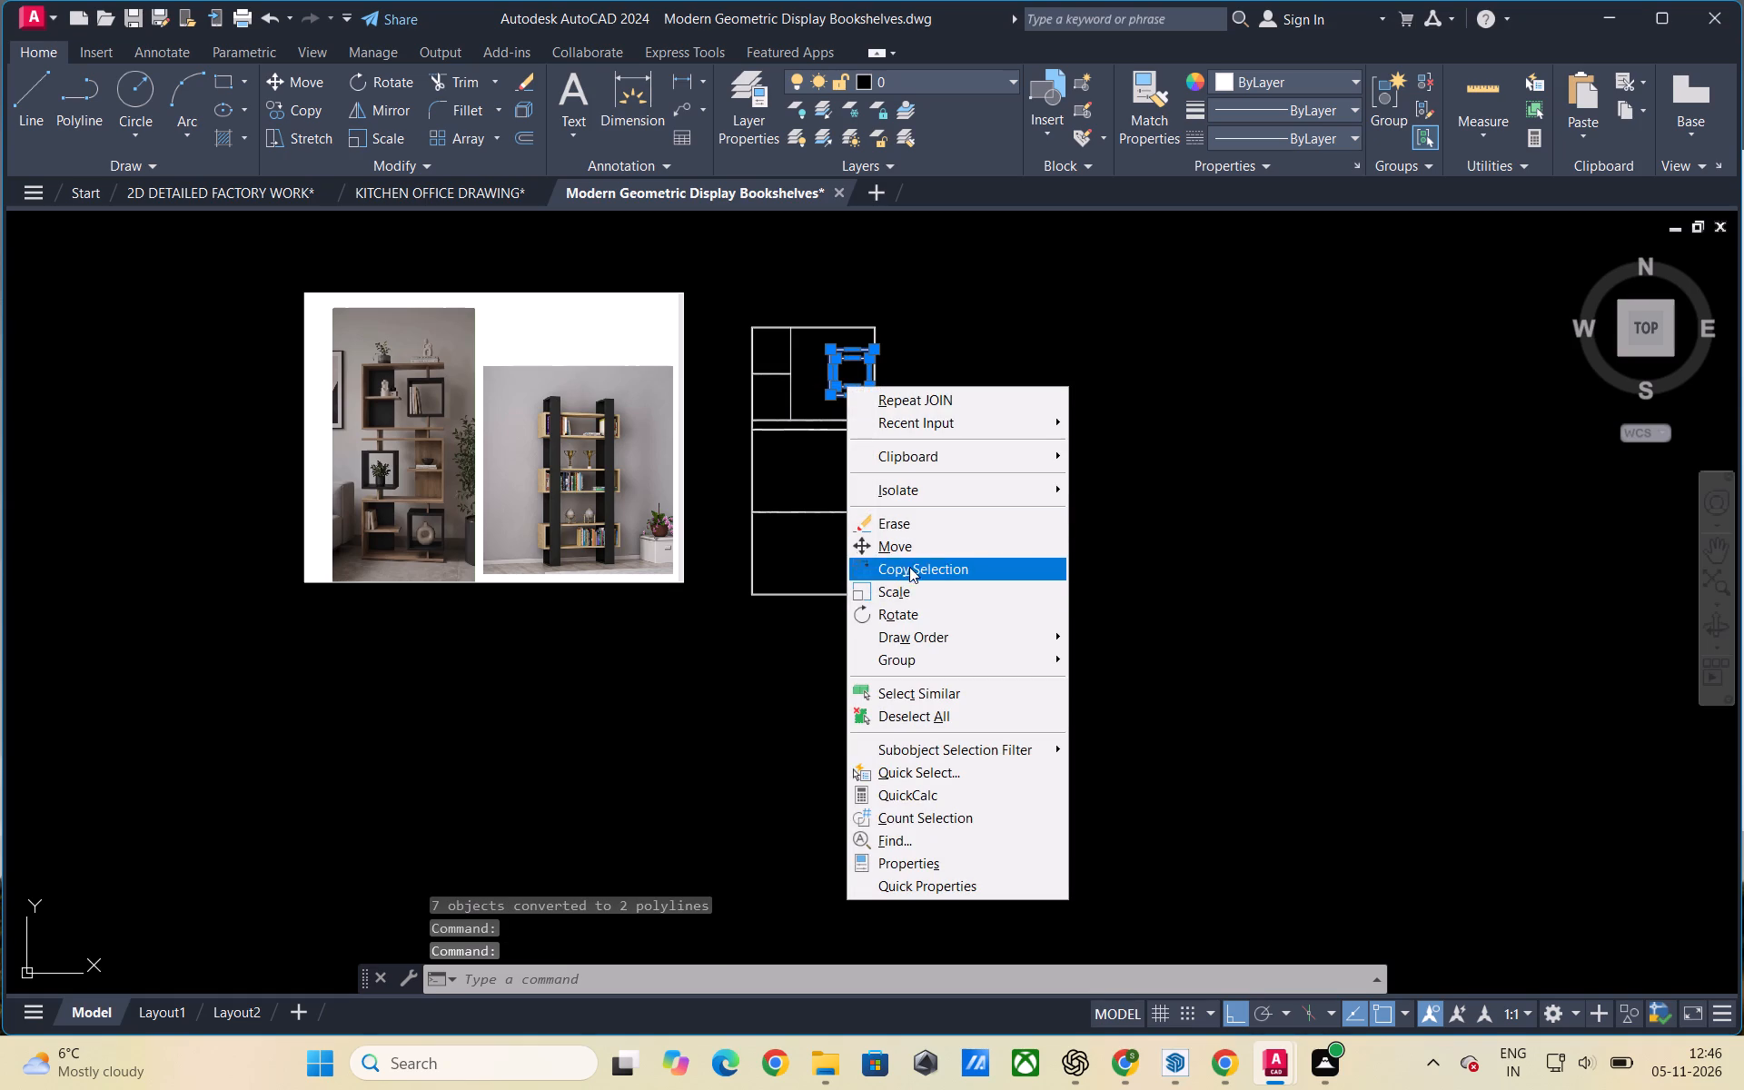
pyautogui.click(917, 570)
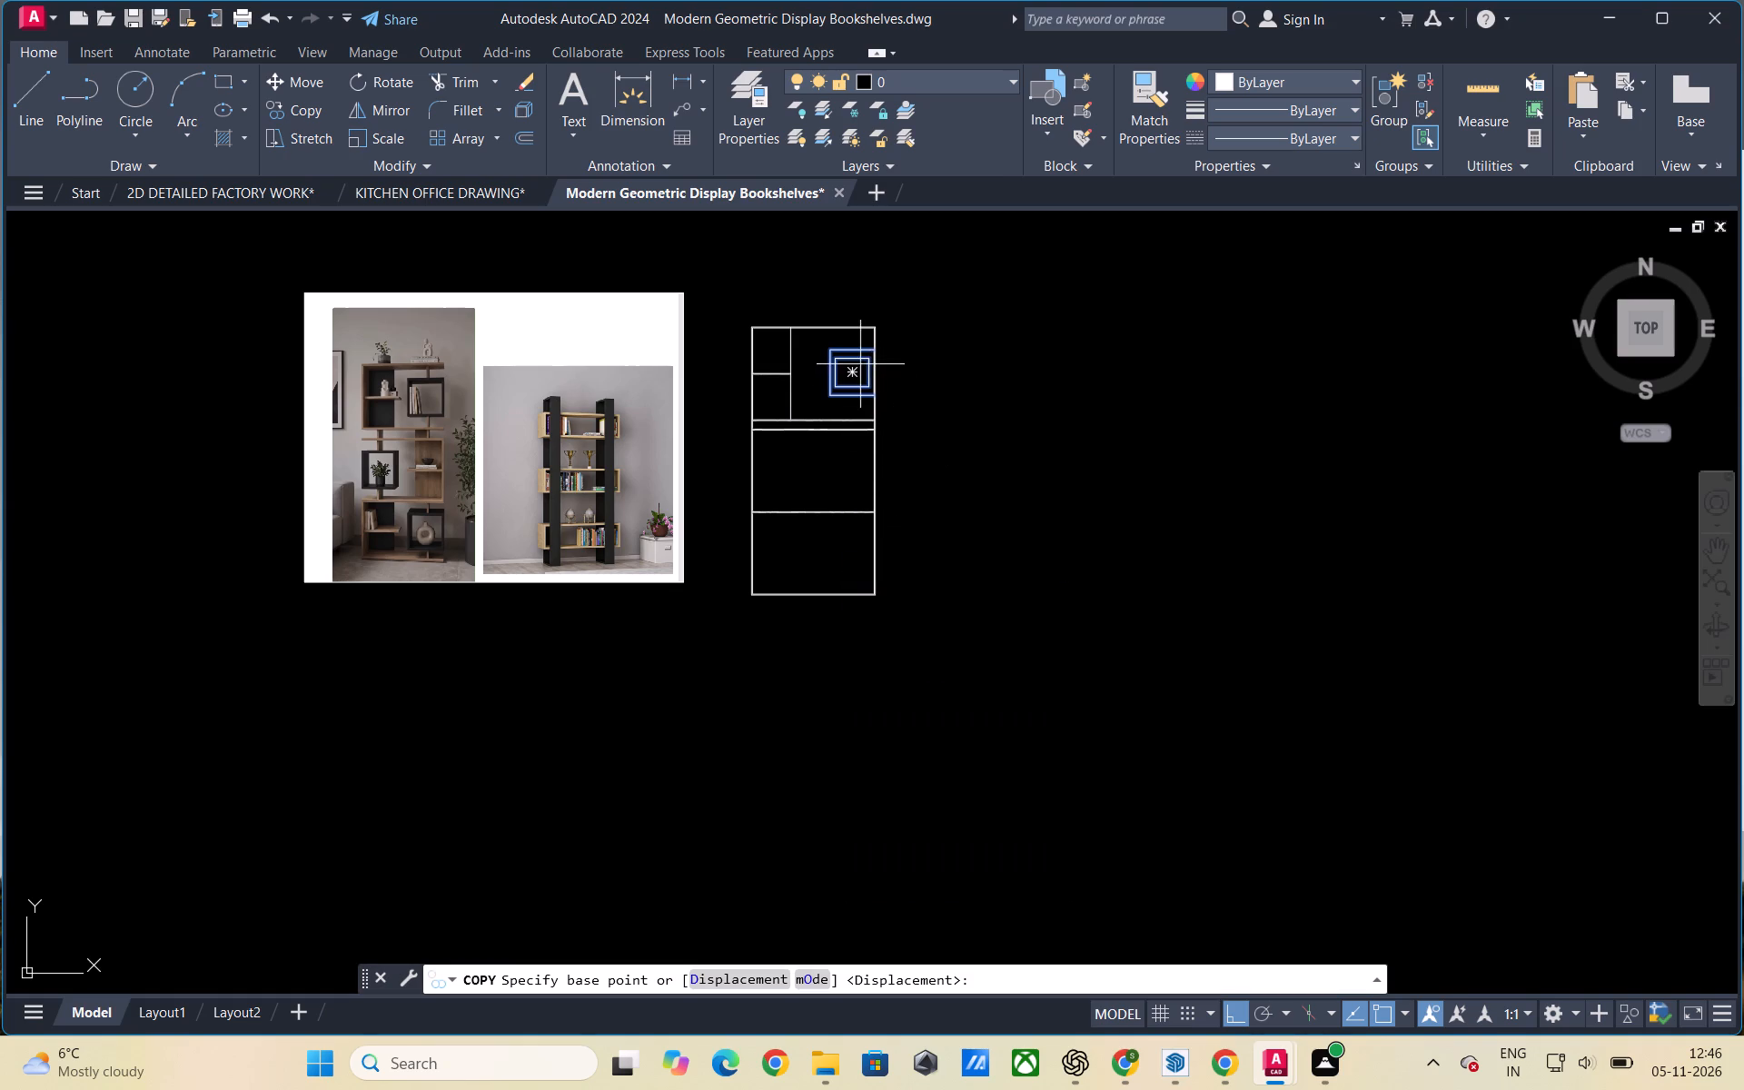
pyautogui.click(854, 369)
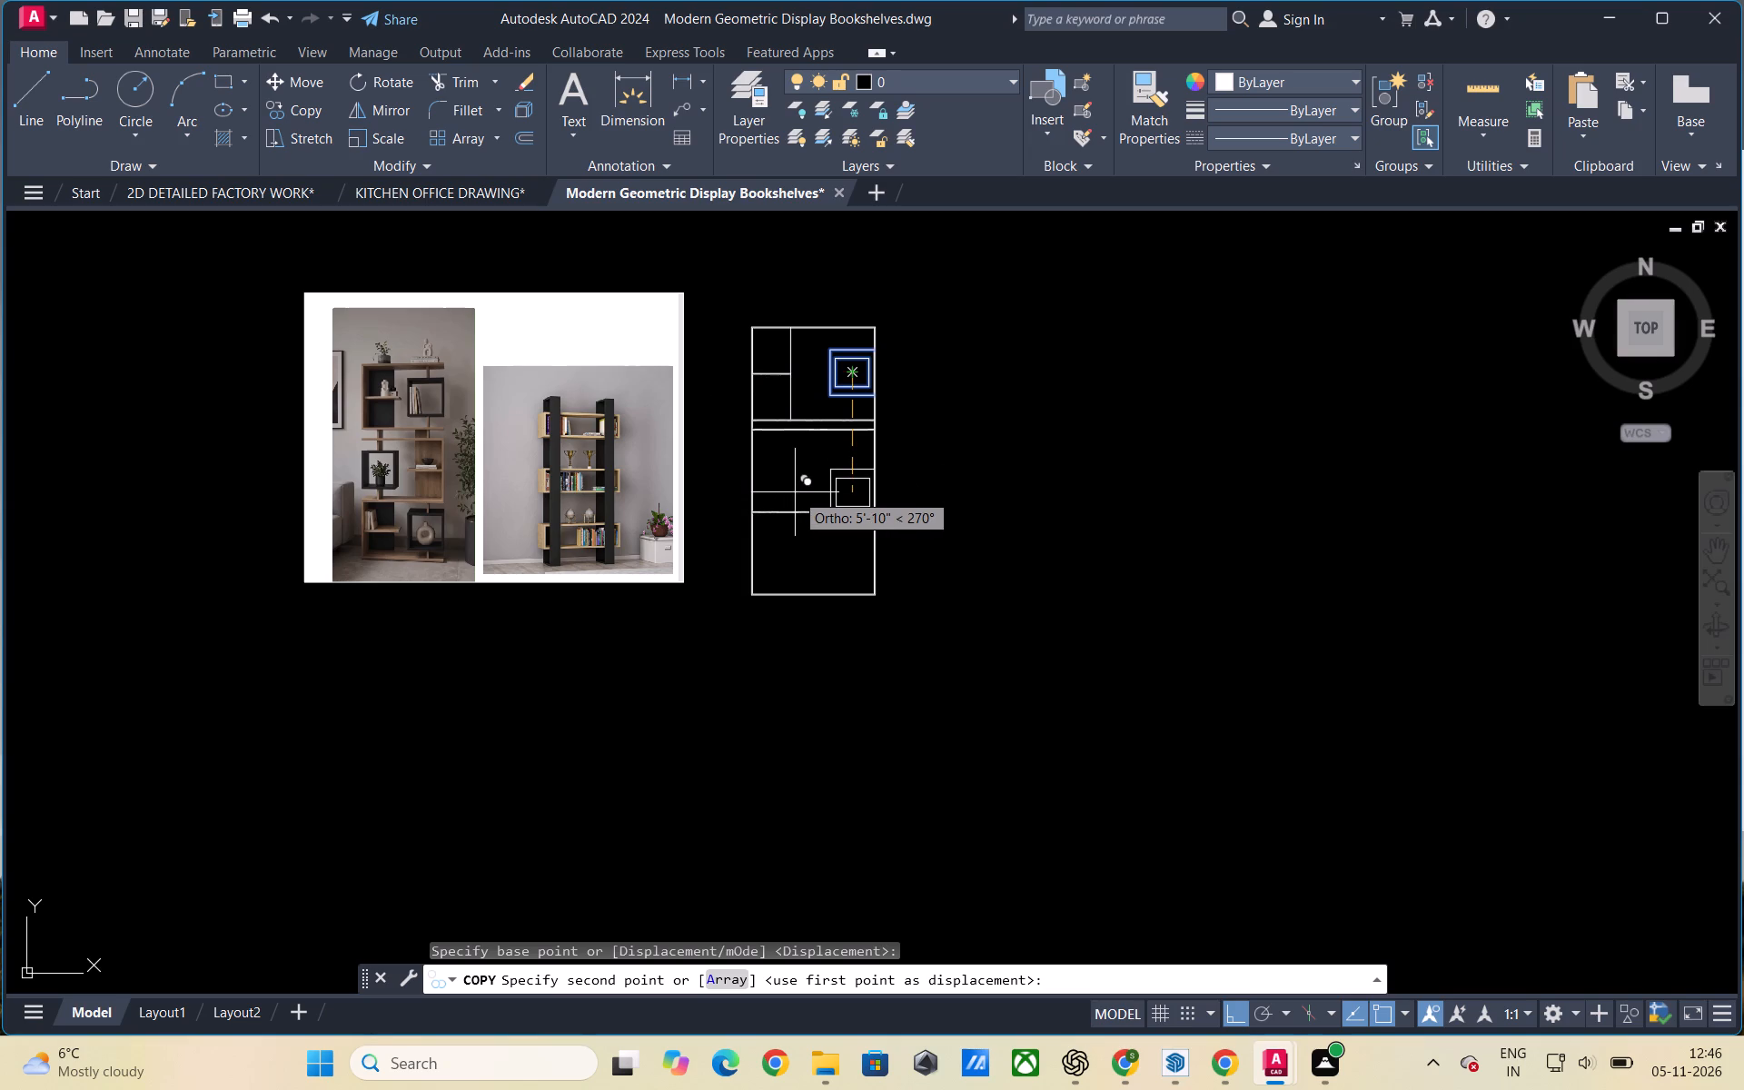
pyautogui.press('F8')
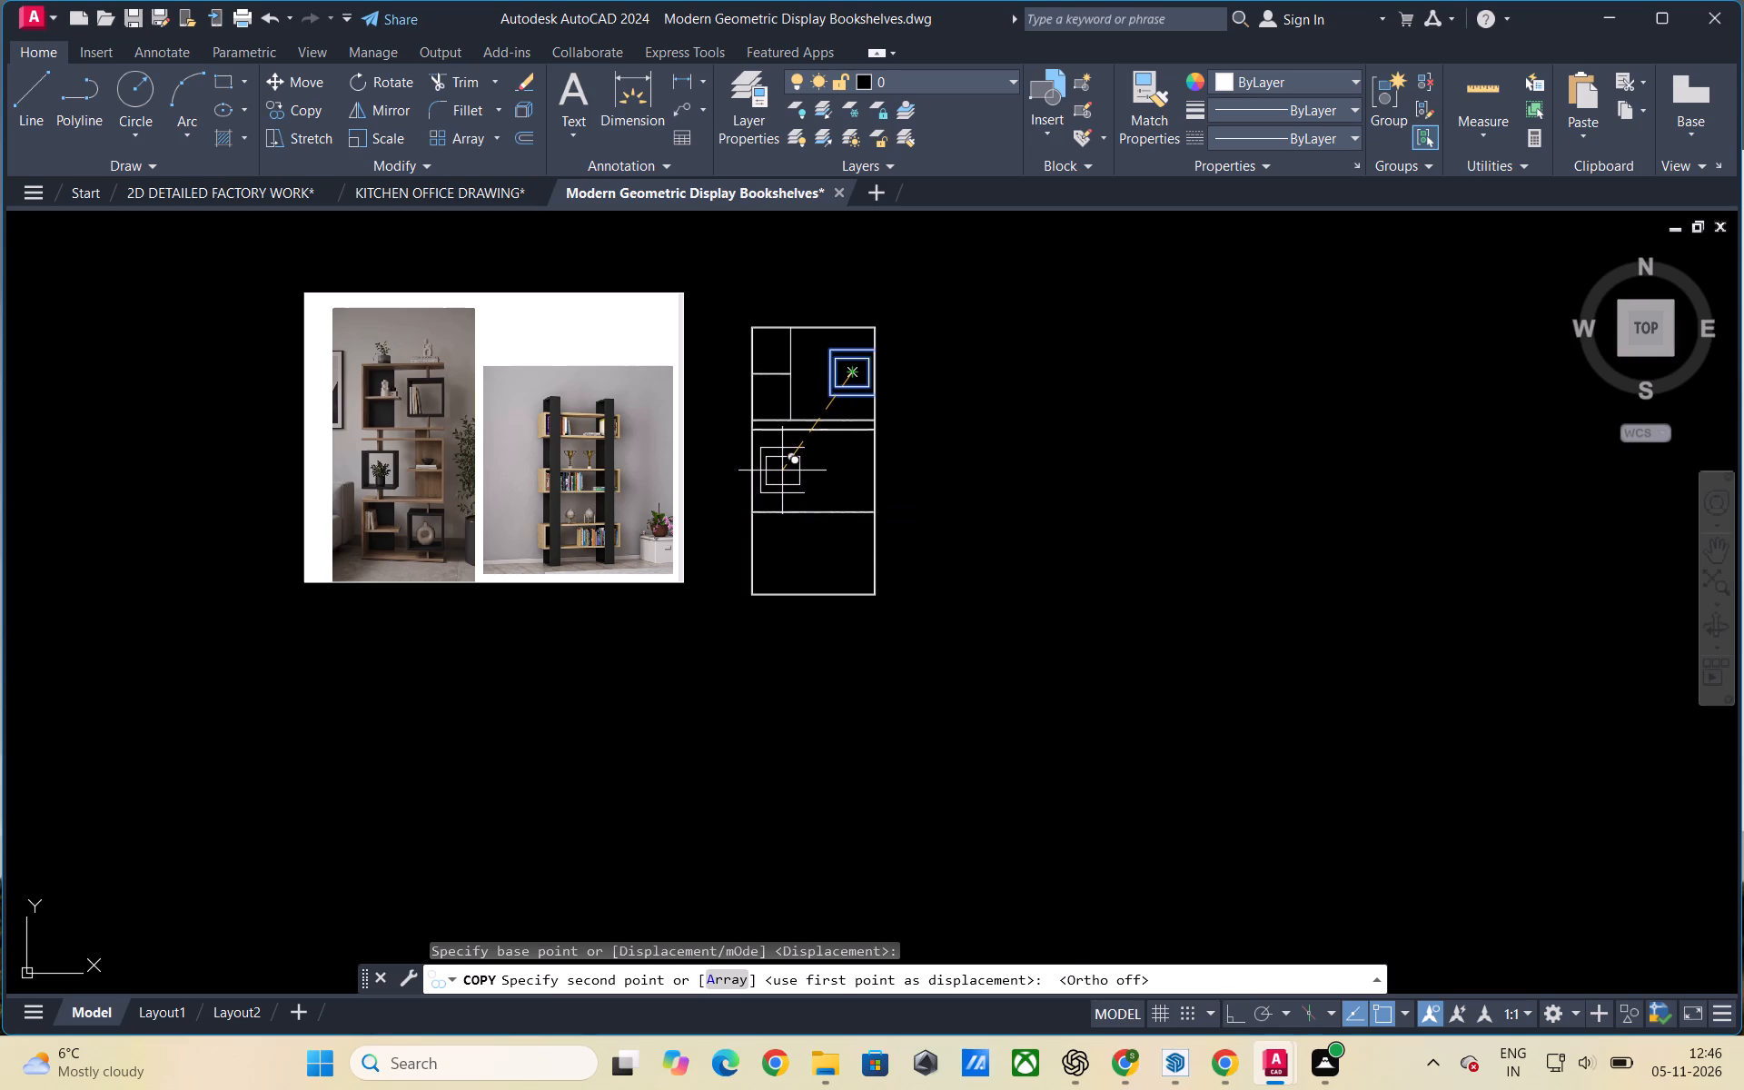
pyautogui.click(782, 471)
pyautogui.press('m')
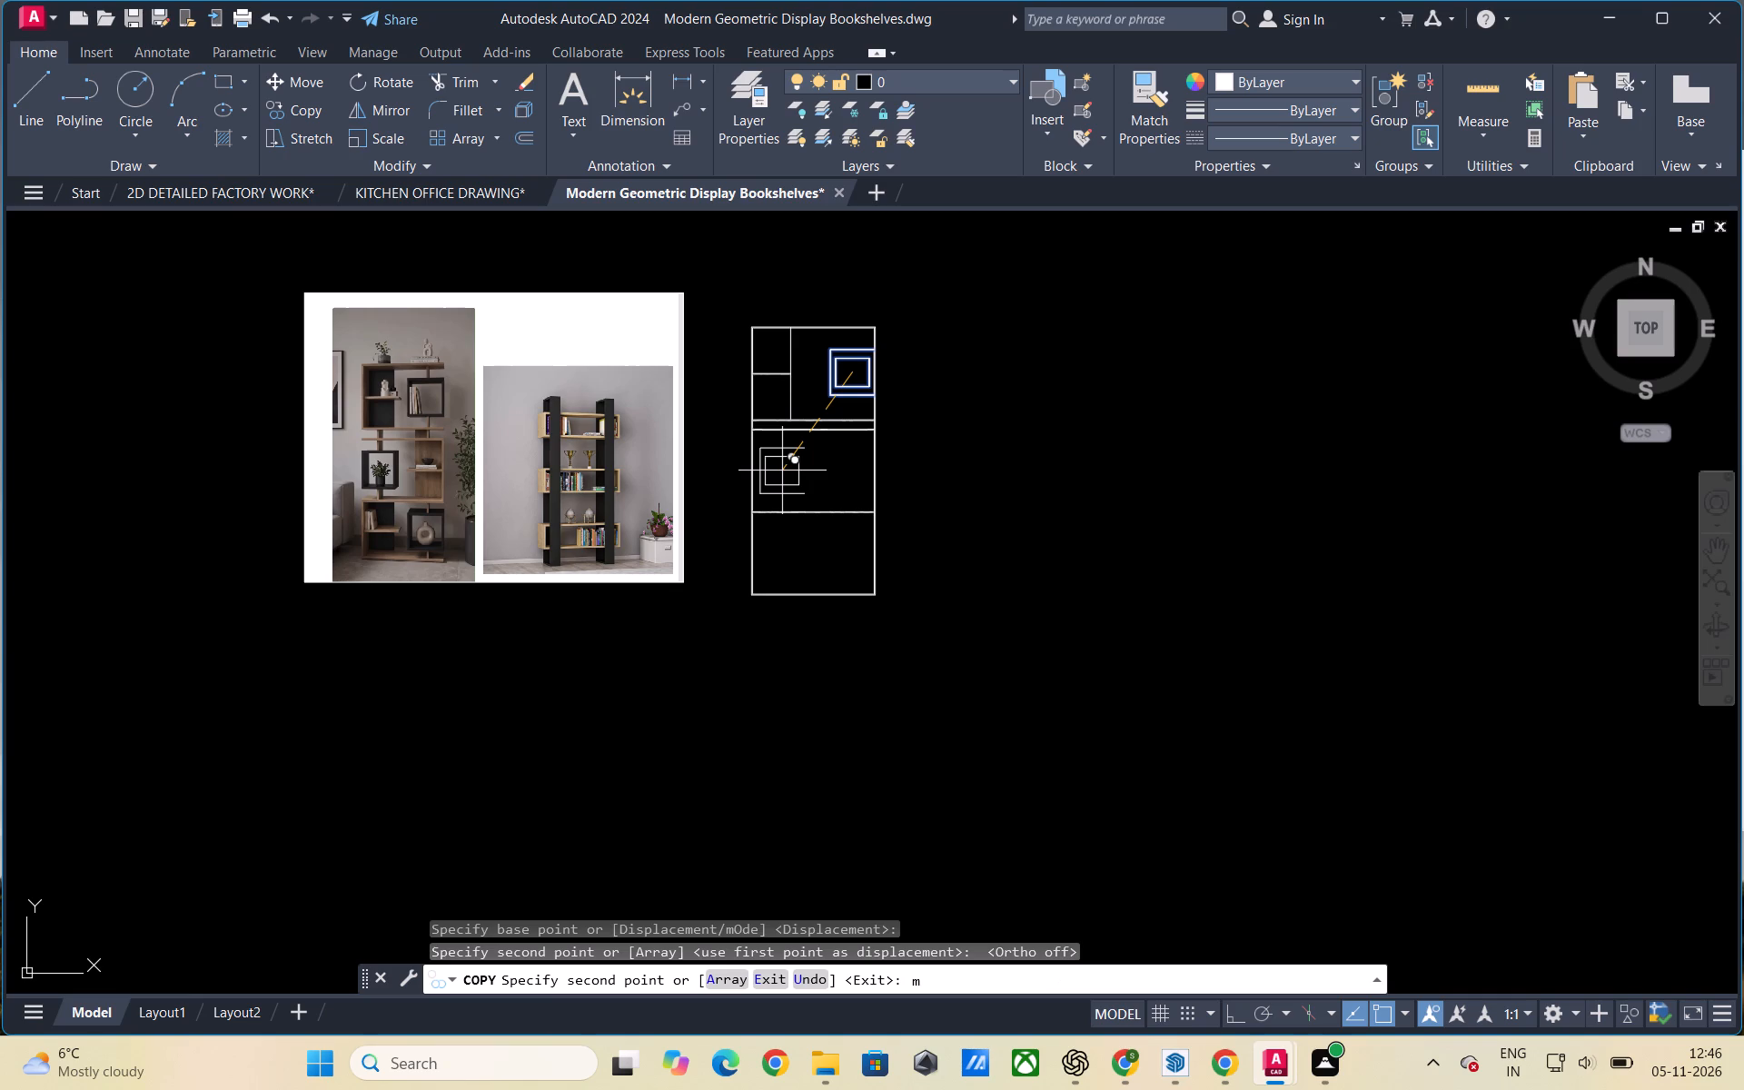
pyautogui.click(845, 555)
pyautogui.press('Escape')
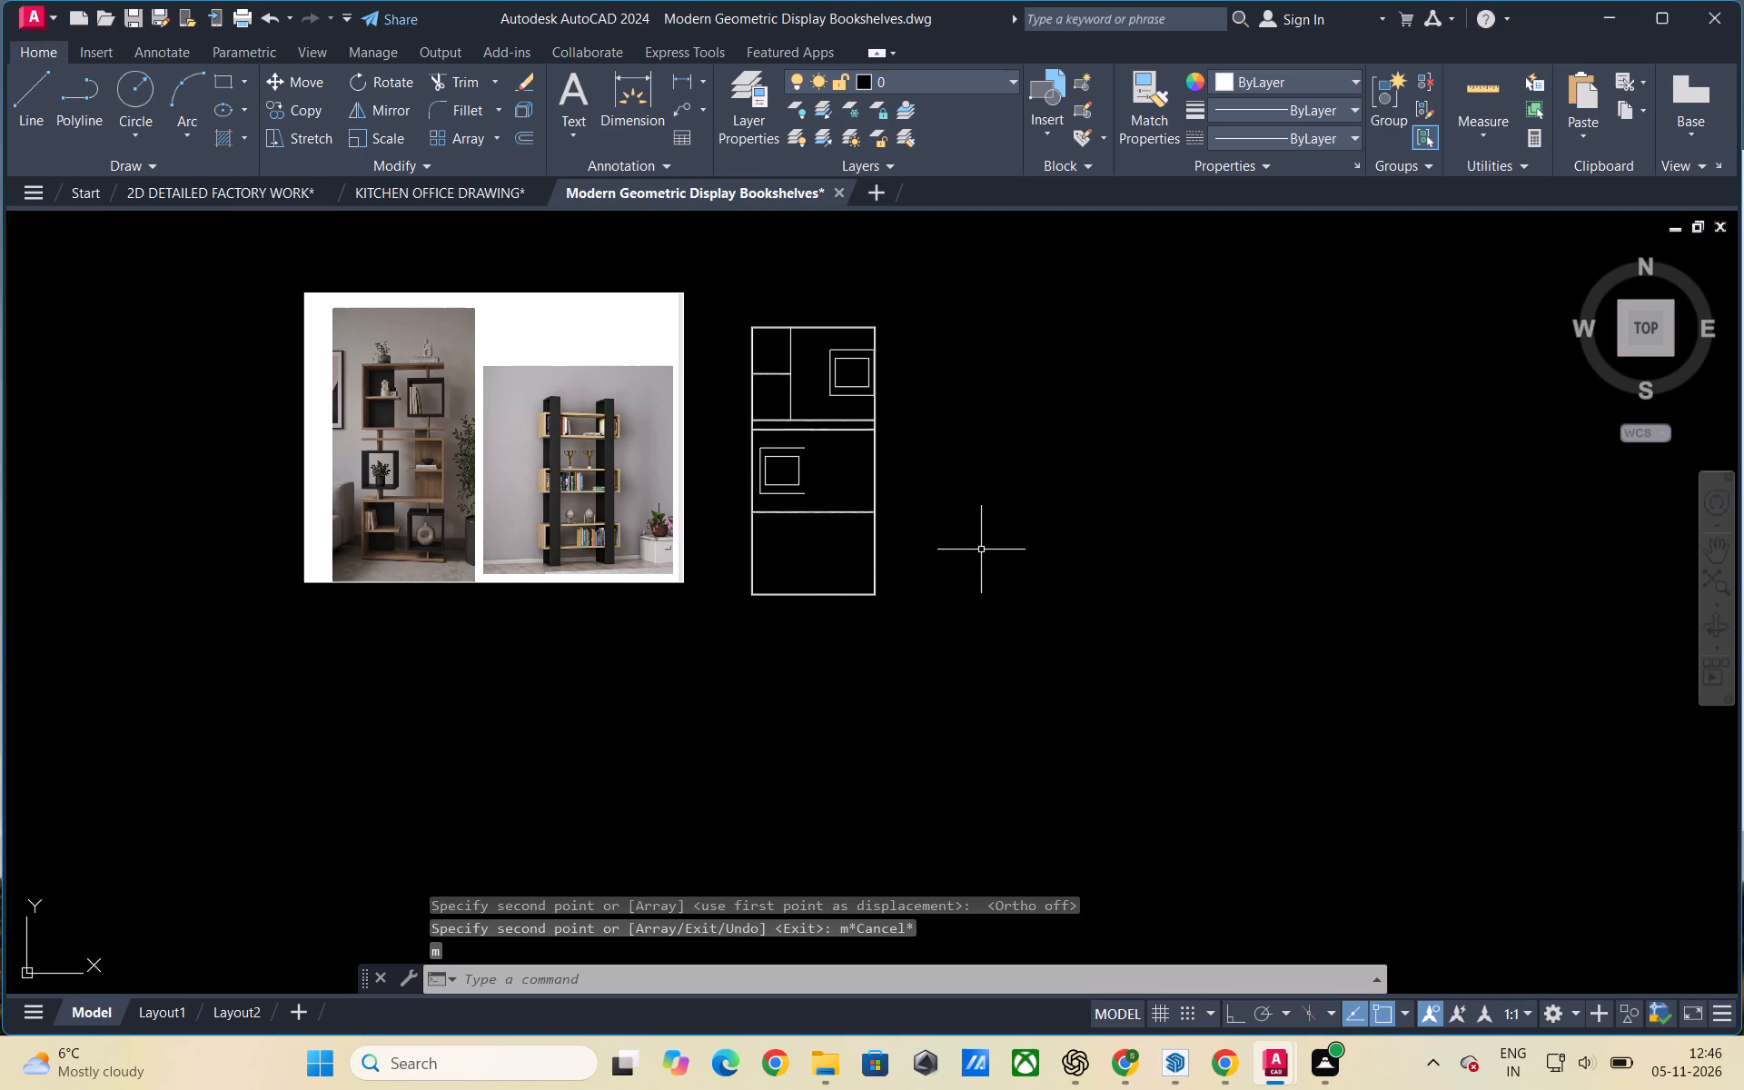
# Copy the middle section's two box outlines from their centre into the right side of the lower section.
pyautogui.click(788, 482)
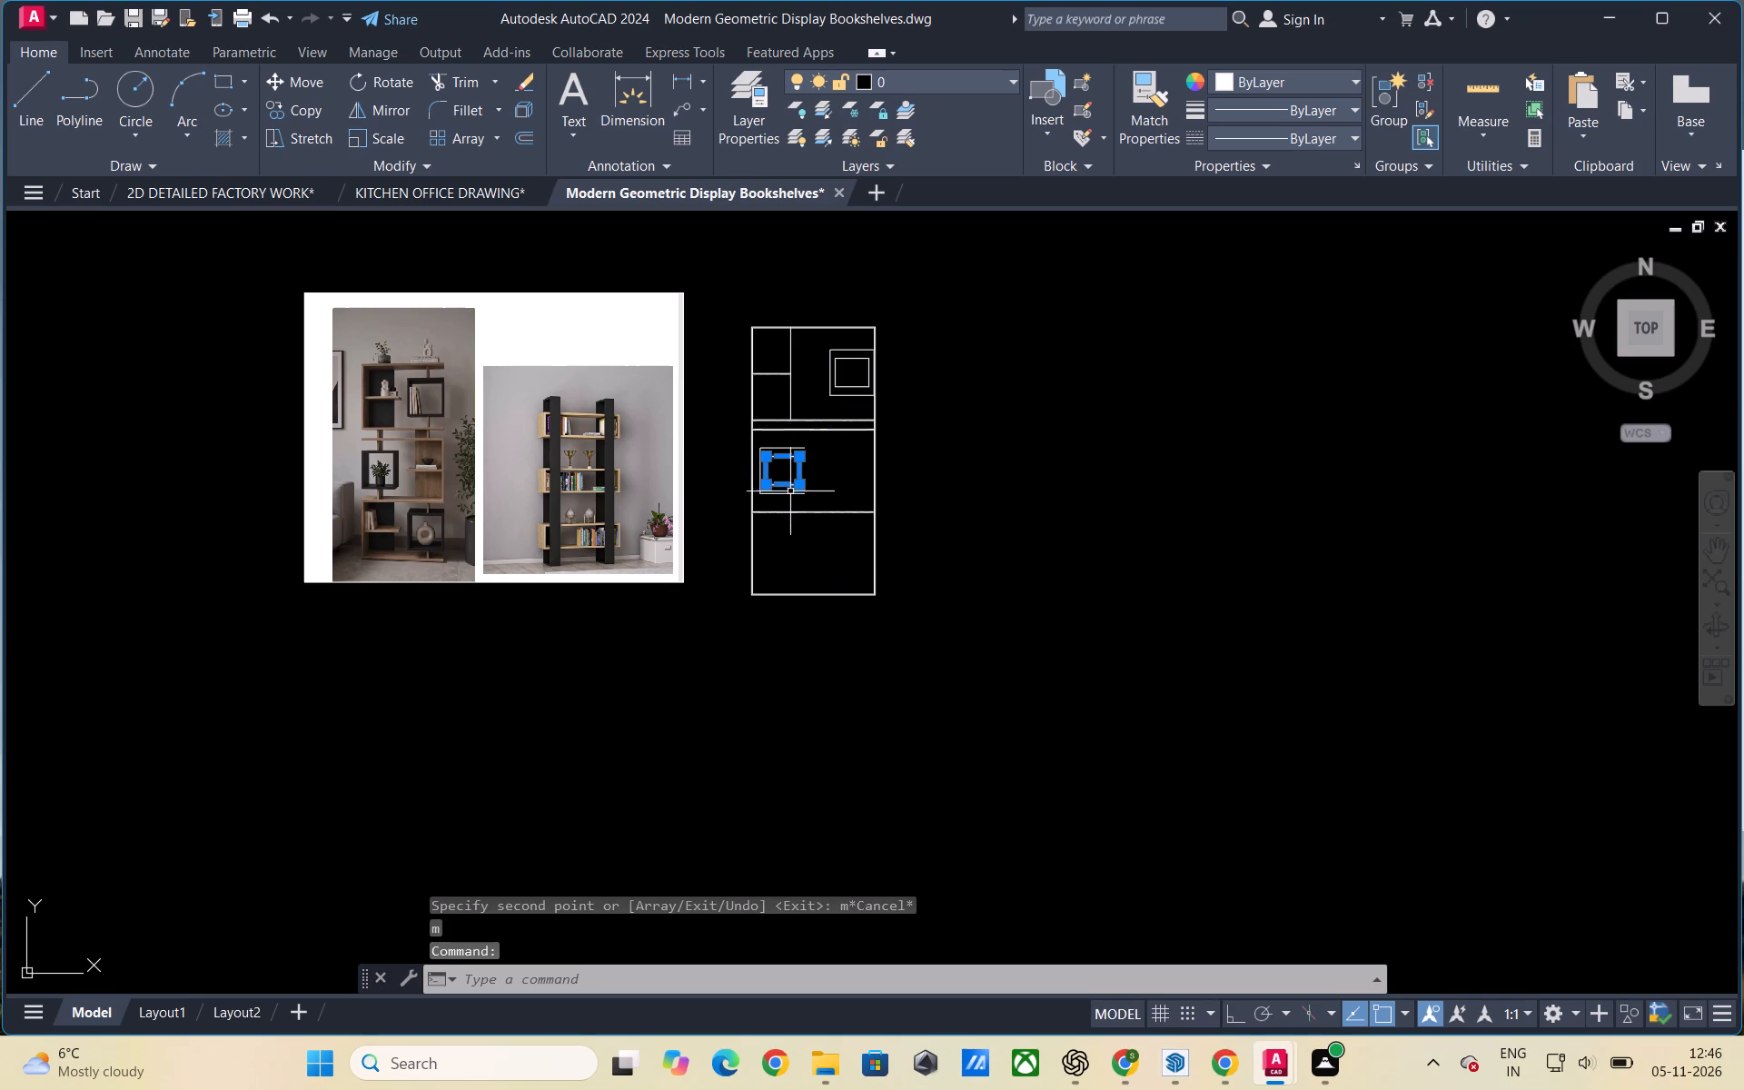
pyautogui.click(790, 498)
pyautogui.click(784, 494)
pyautogui.scroll(3, 783, 494)
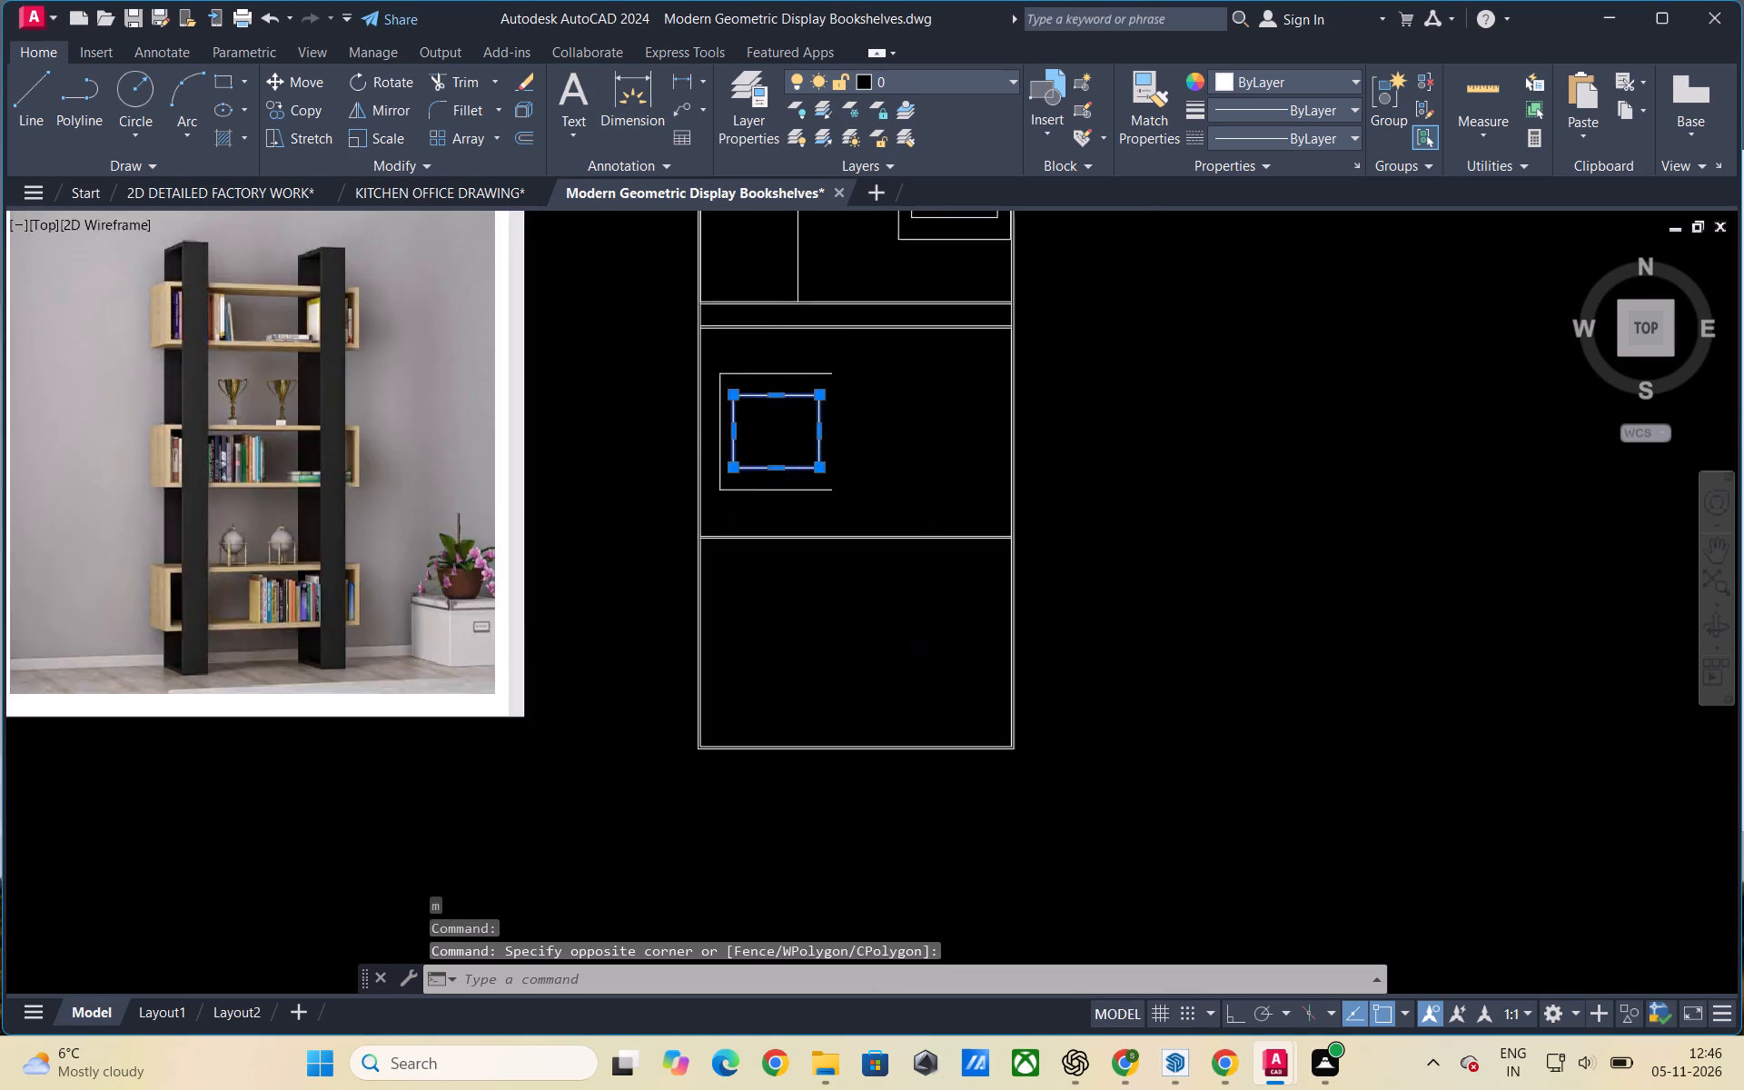
pyautogui.click(773, 483)
pyautogui.rightClick(697, 478)
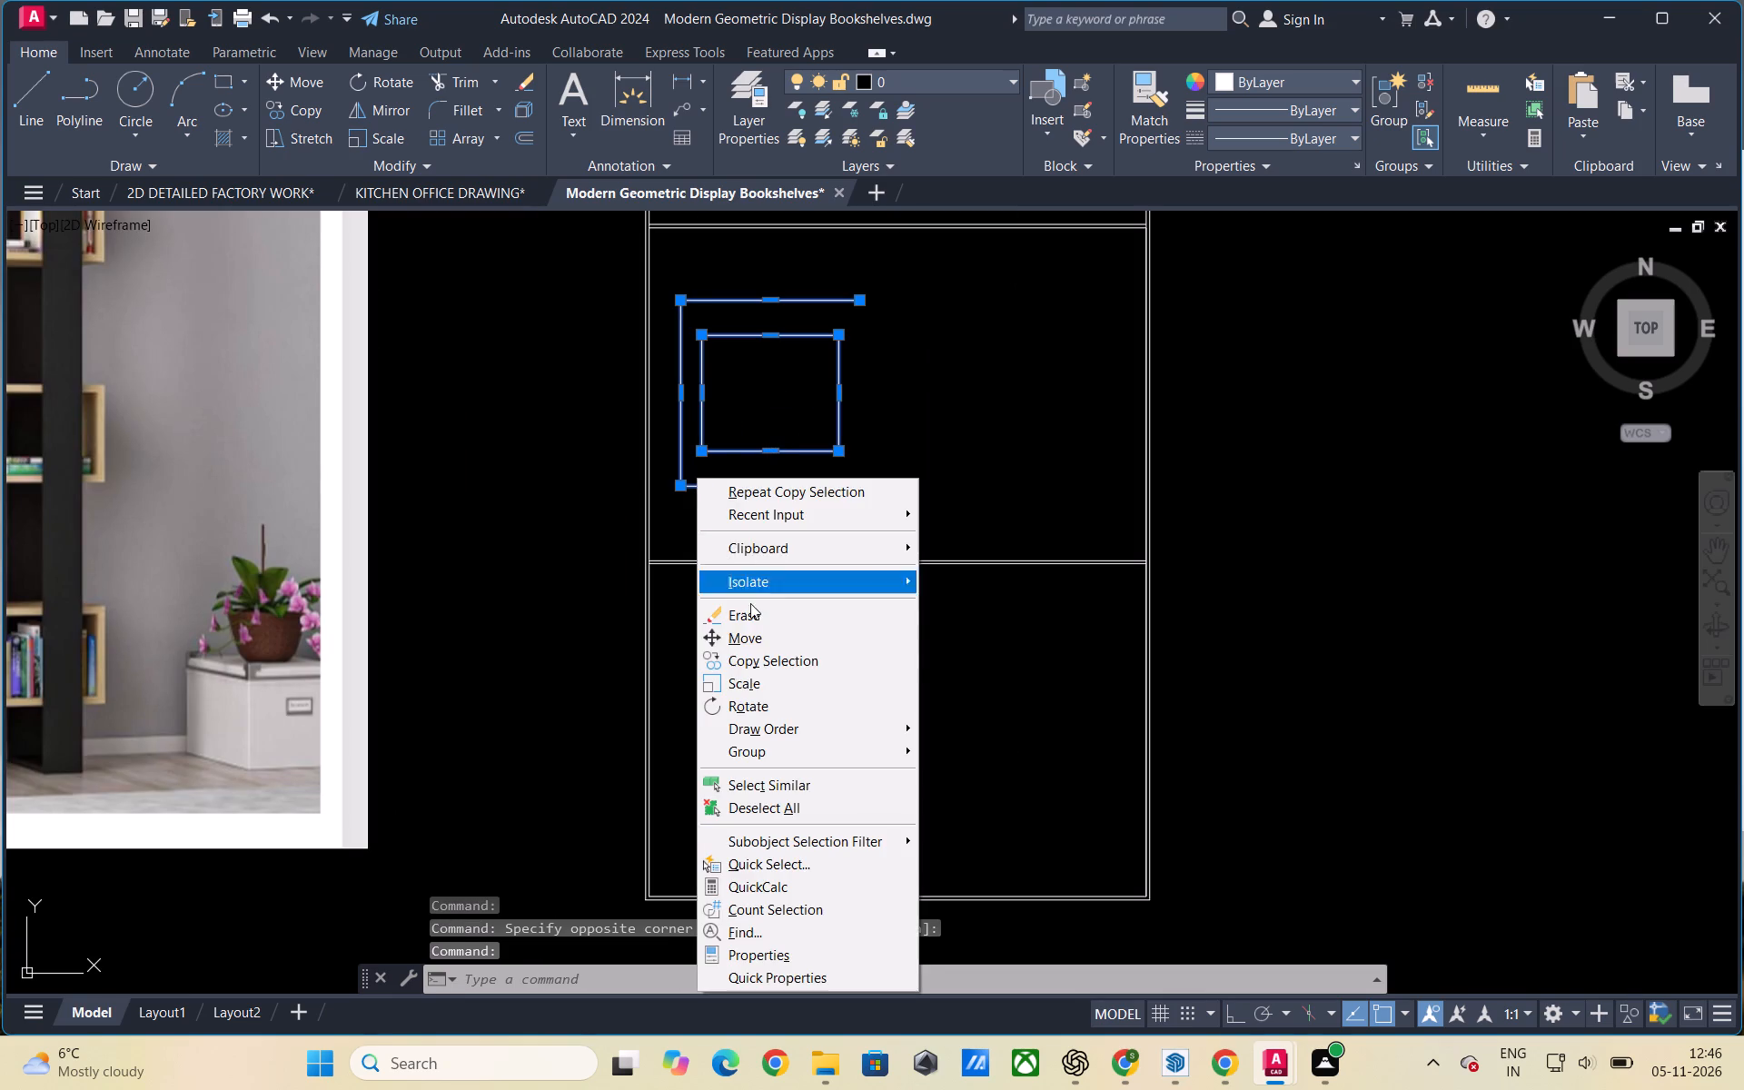
pyautogui.click(775, 654)
pyautogui.click(771, 392)
pyautogui.scroll(-2, 705, 369)
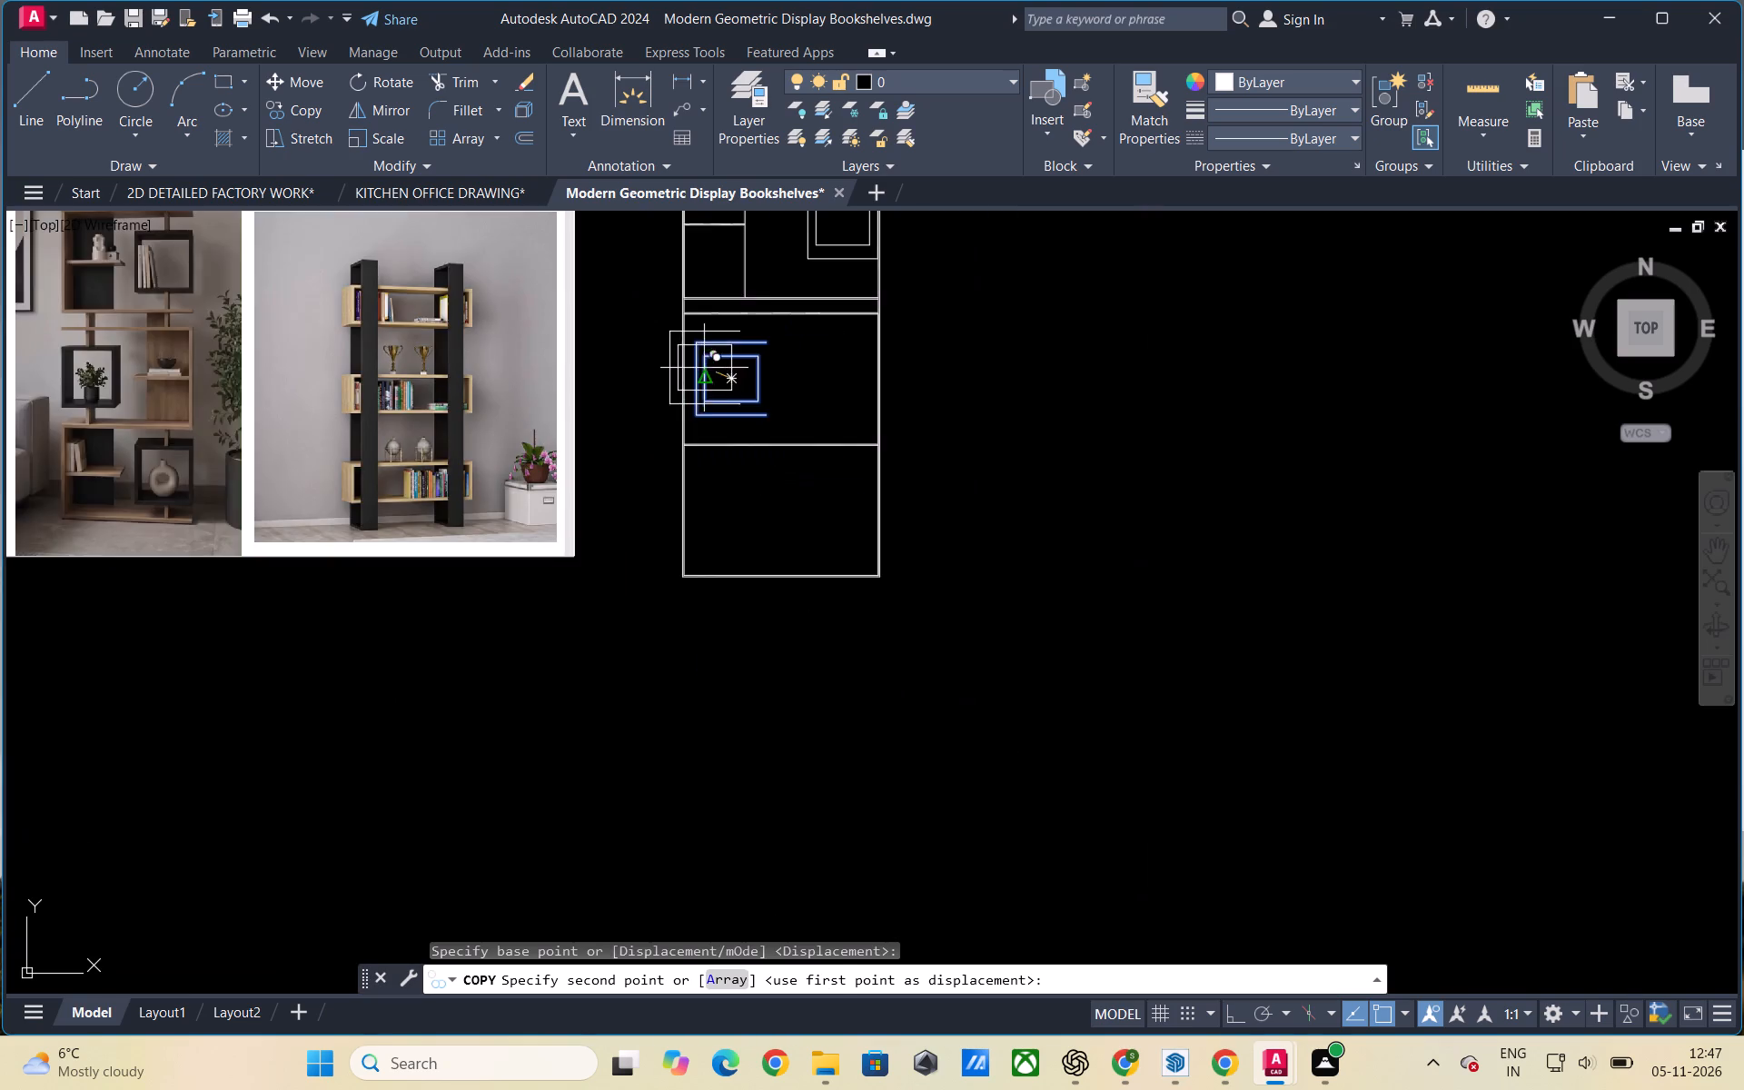
pyautogui.scroll(-1, 702, 363)
pyautogui.scroll(1, 787, 461)
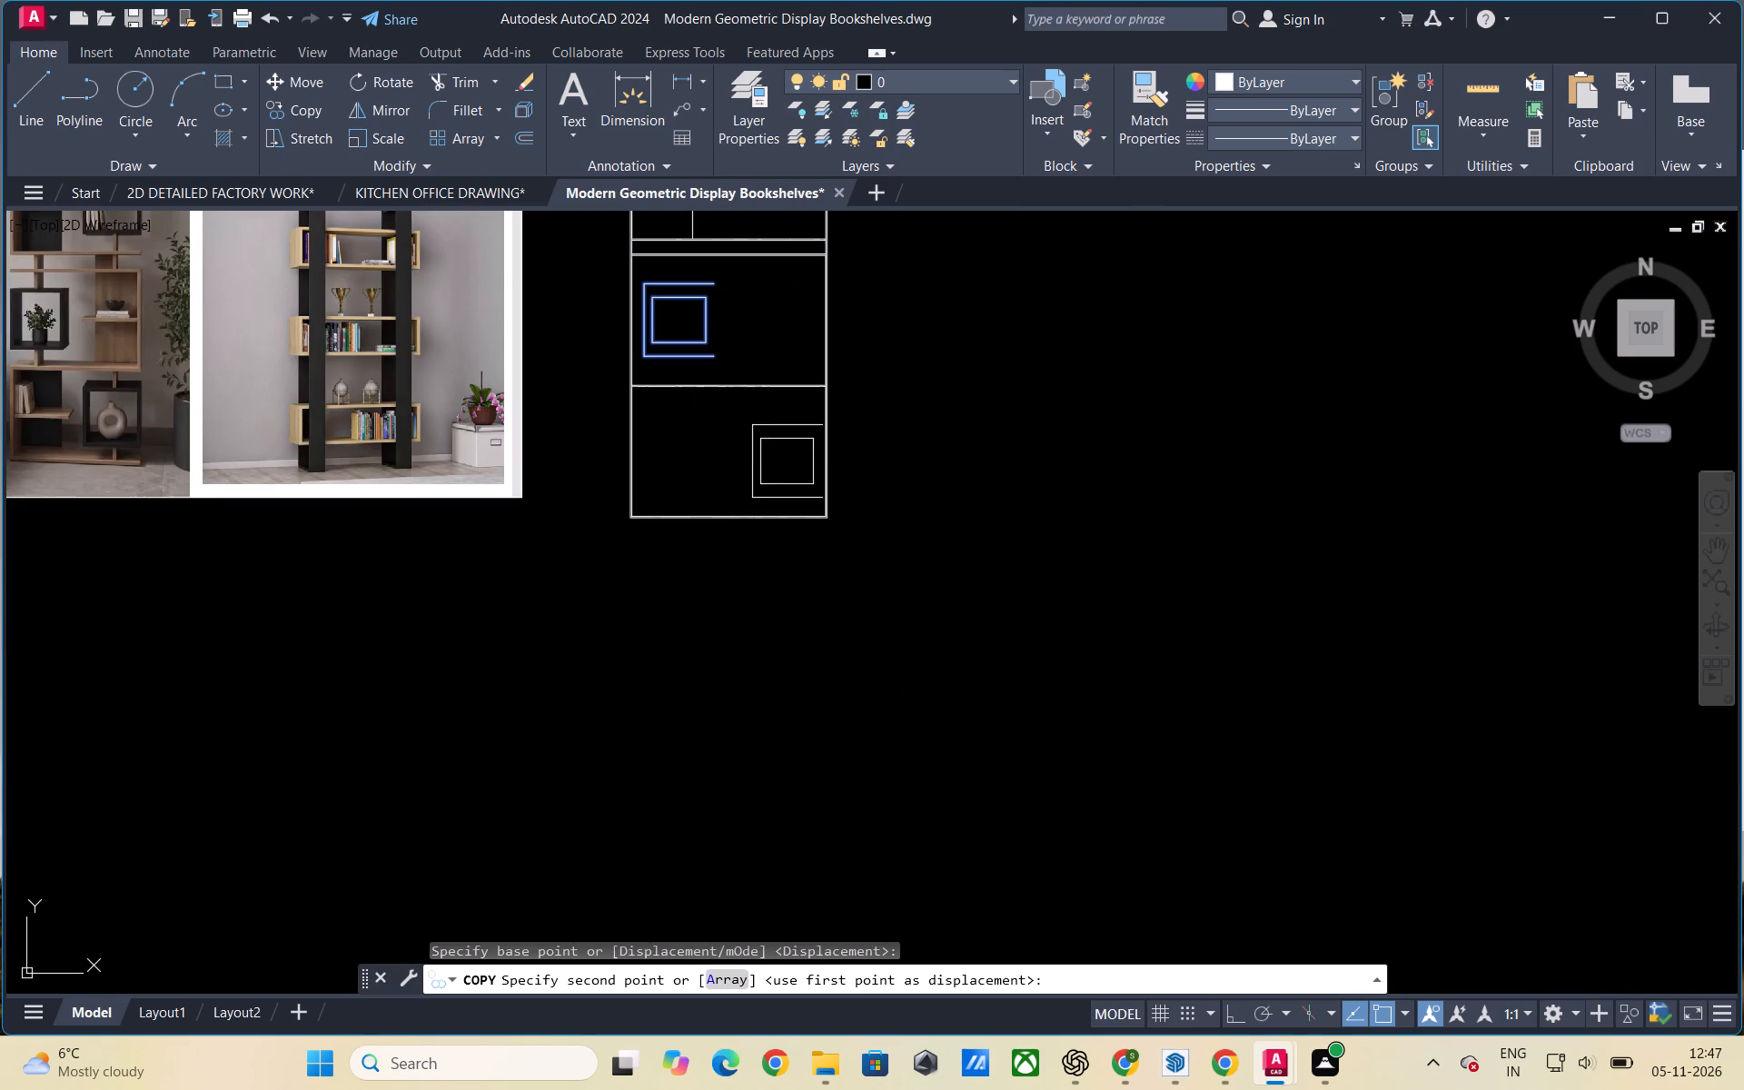
pyautogui.click(785, 458)
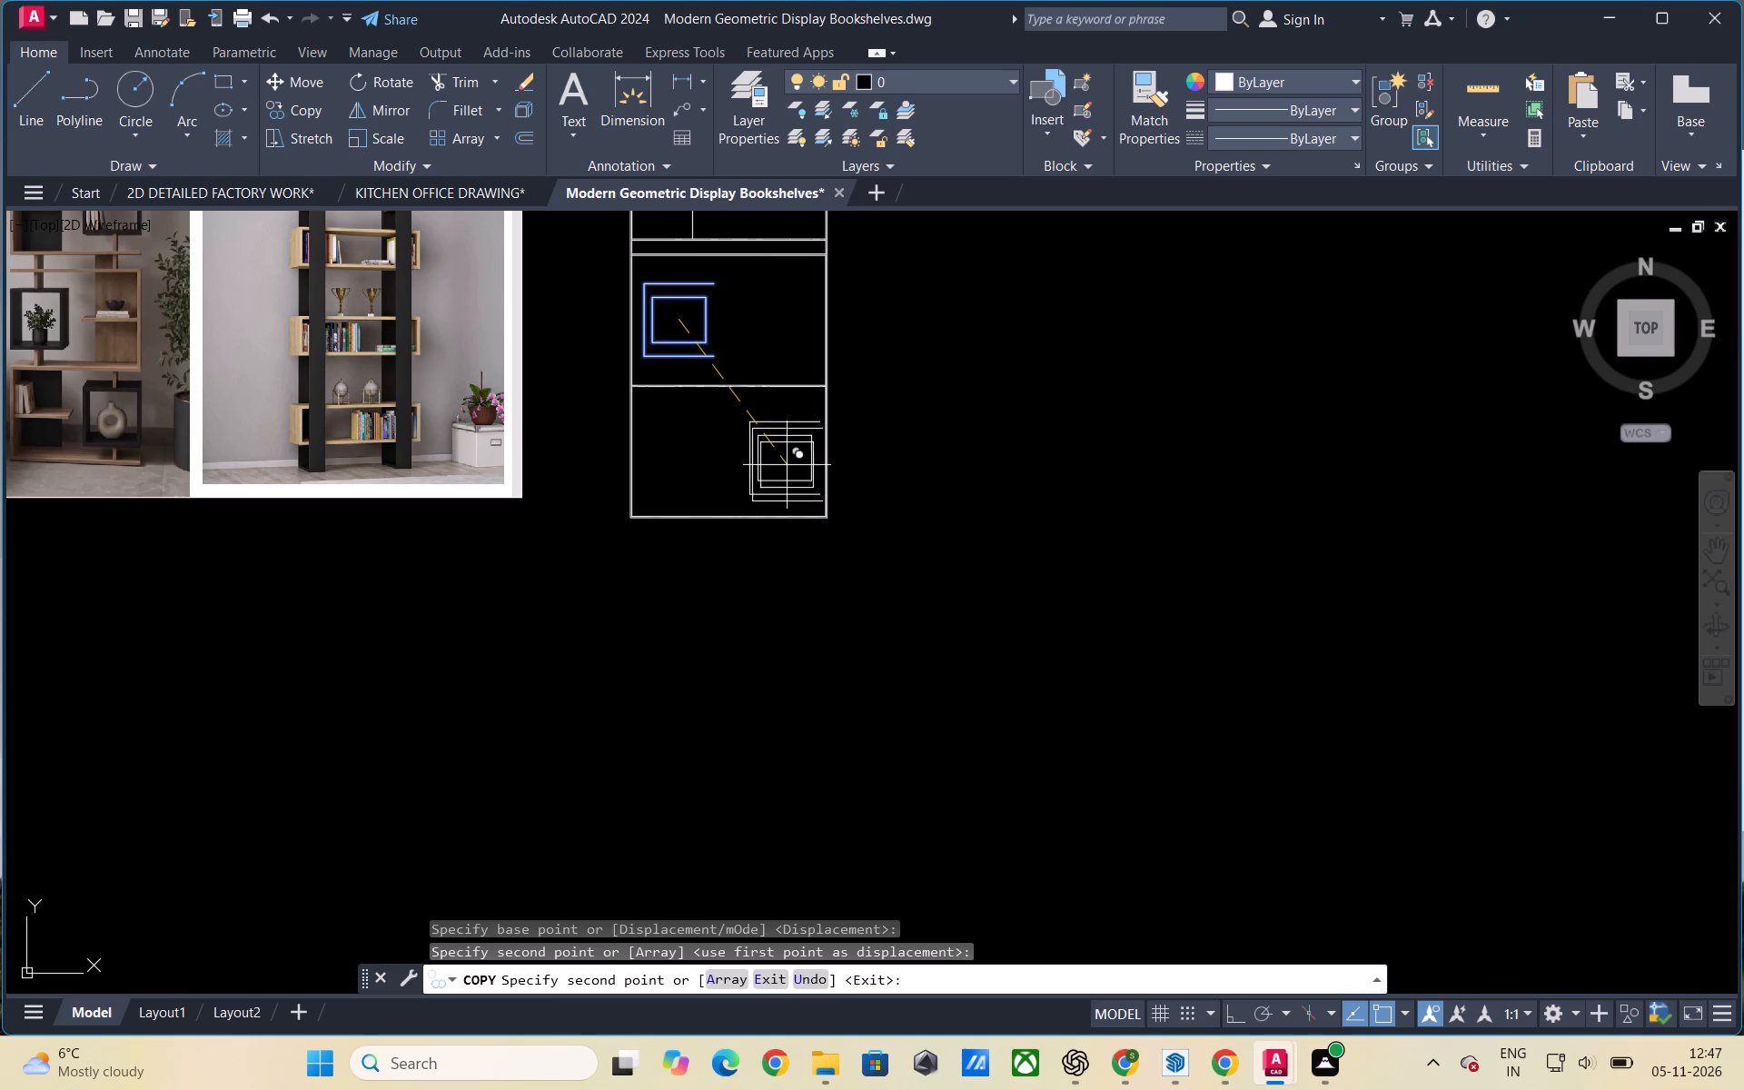
pyautogui.press('Escape')
# Close the open right side of the middle section box's outer outline with a vertical line between its two endpoints.
pyautogui.scroll(-2, 907, 518)
pyautogui.scroll(3, 950, 520)
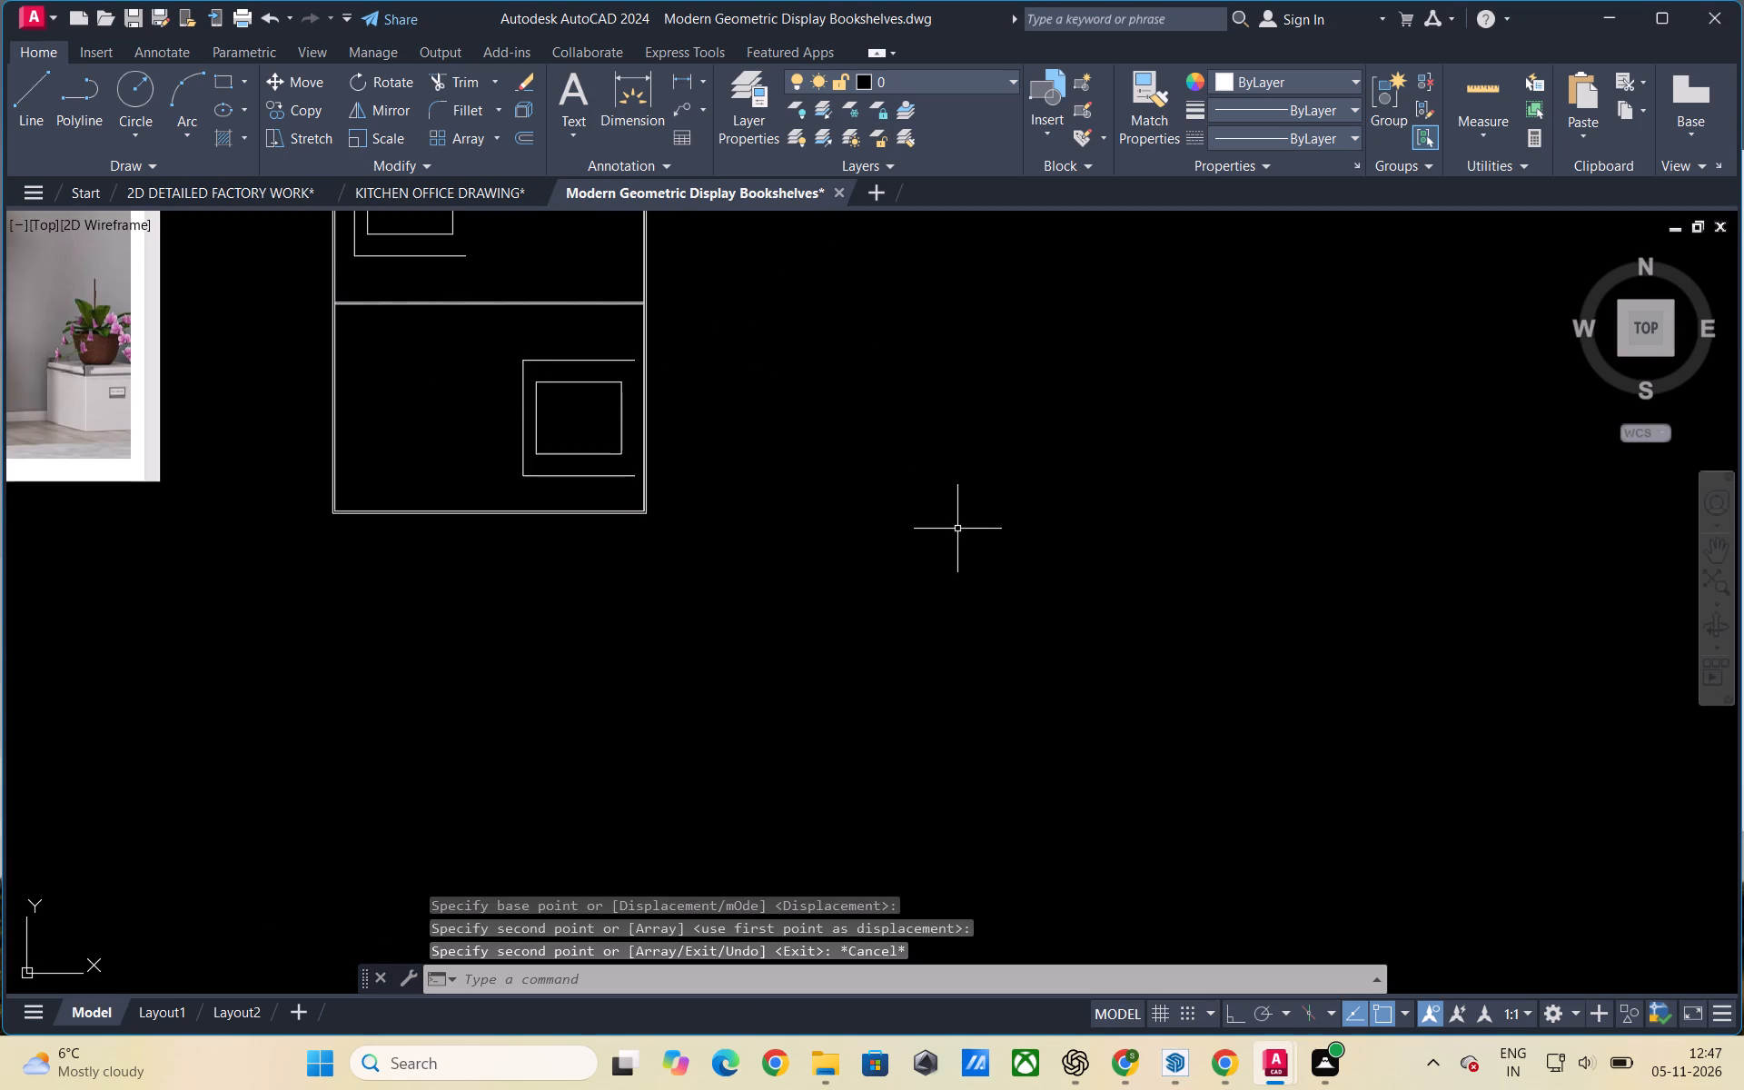
pyautogui.scroll(-2, 957, 529)
pyautogui.scroll(1, 830, 484)
pyautogui.scroll(-1, 792, 604)
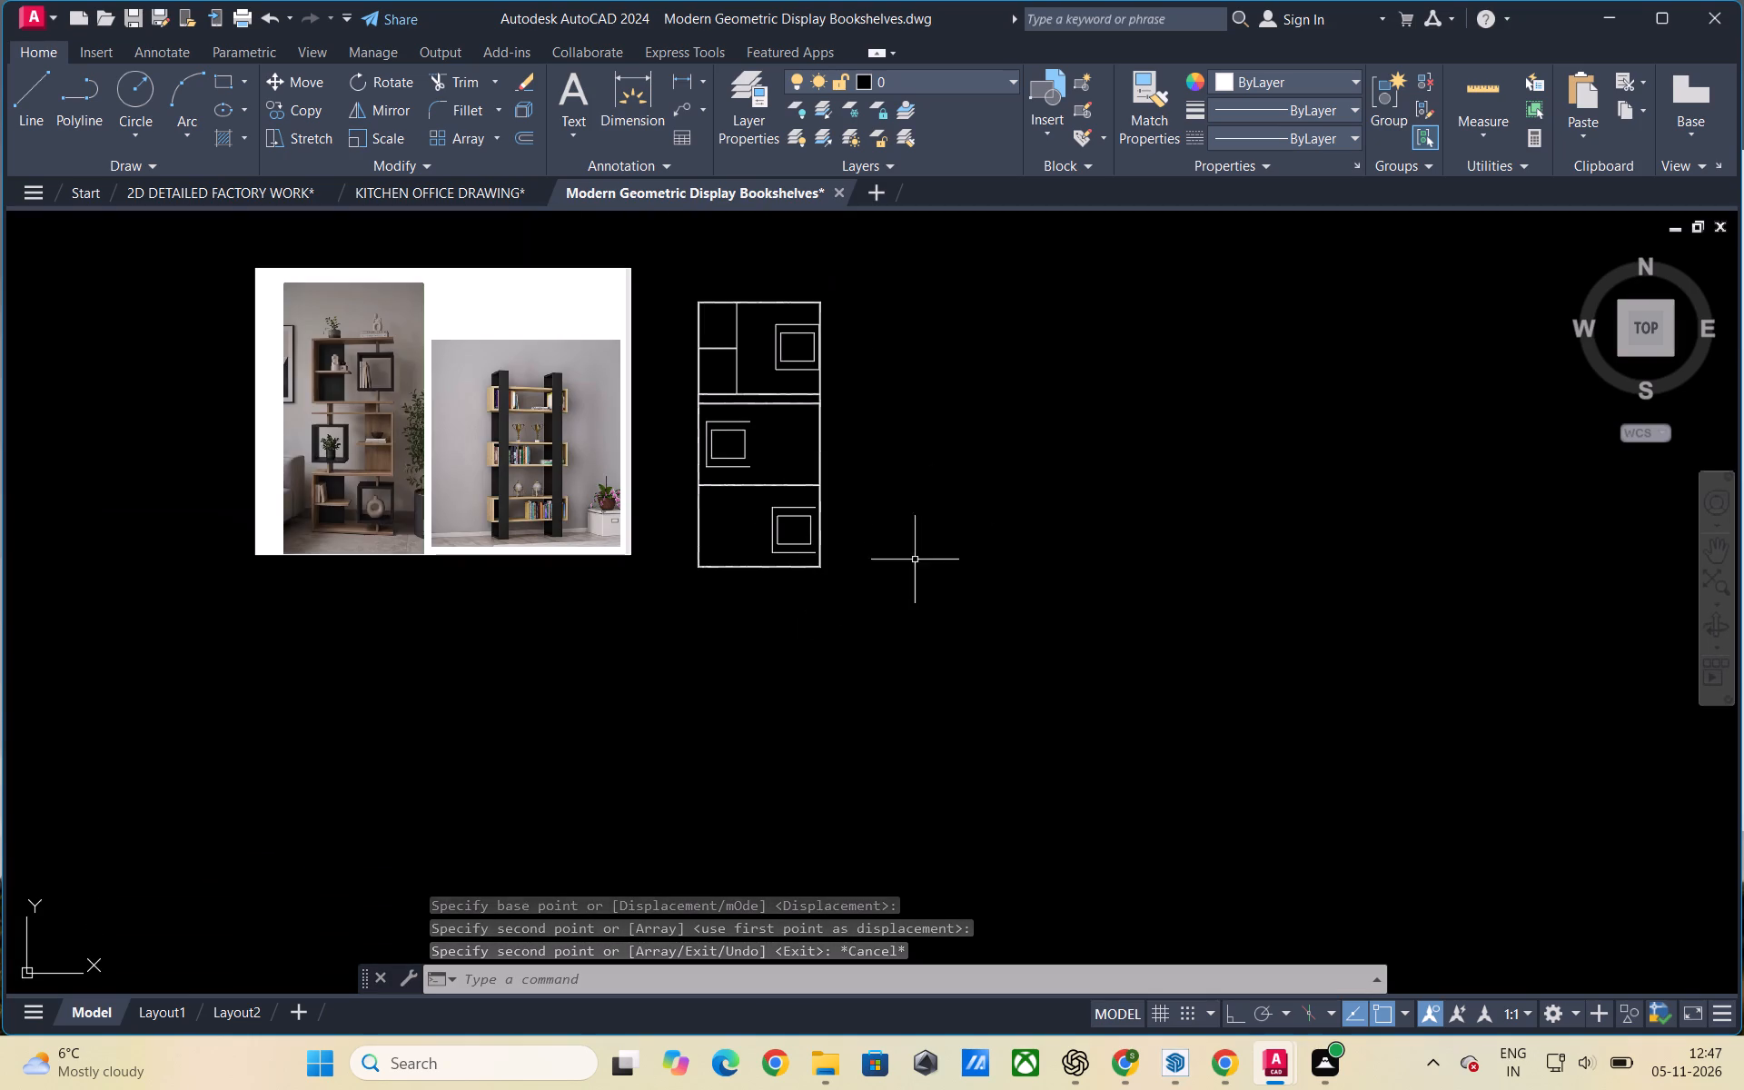
pyautogui.scroll(1, 800, 454)
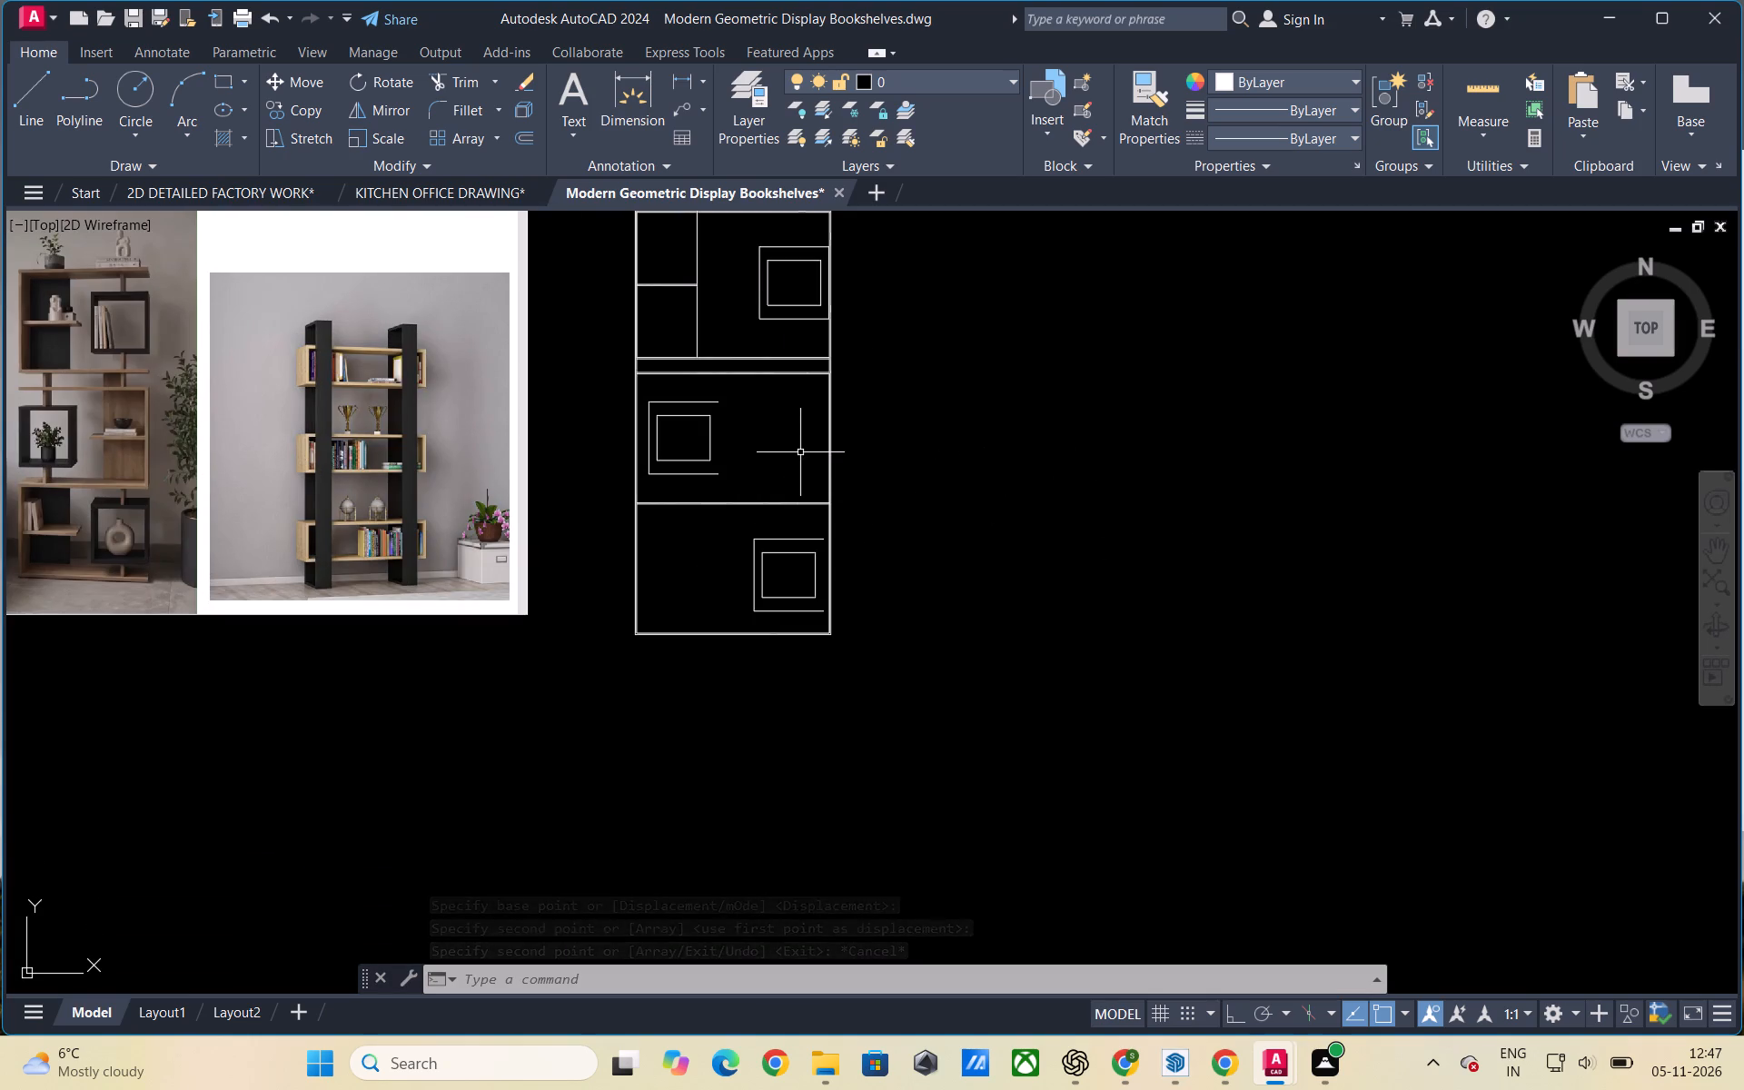
pyautogui.scroll(2, 691, 435)
pyautogui.click(581, 401)
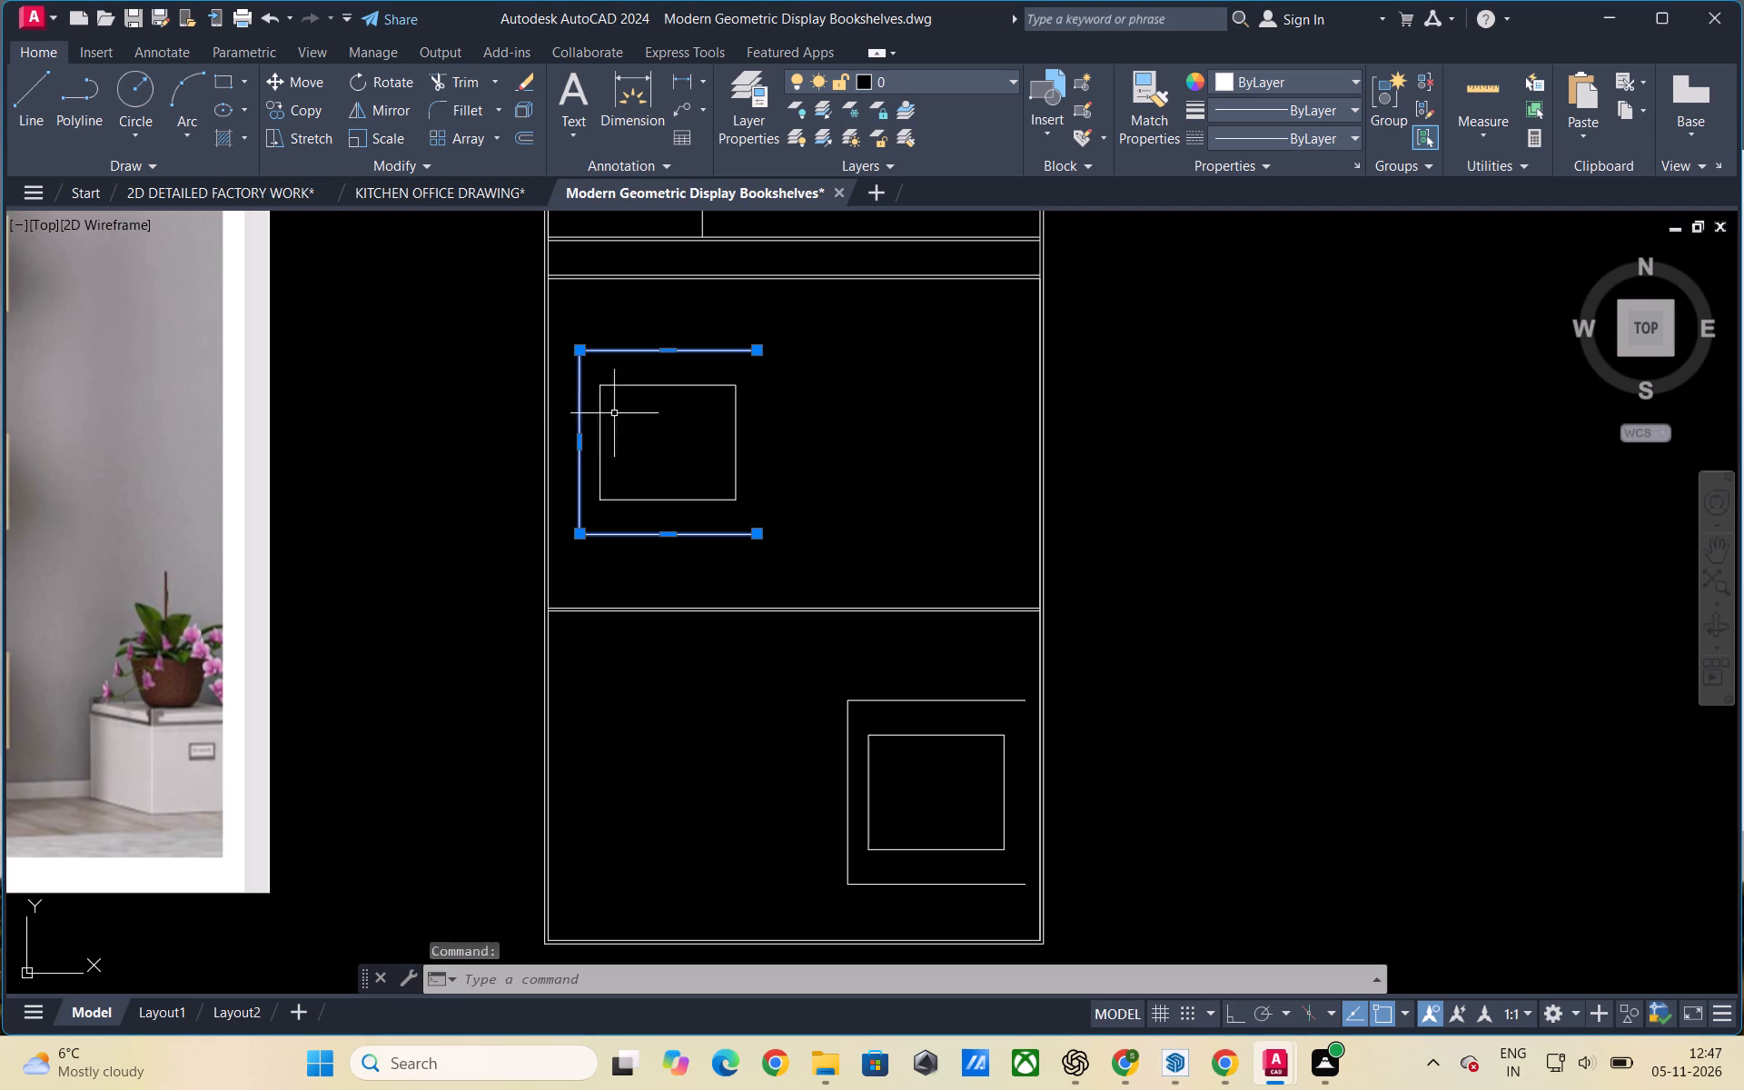
pyautogui.press('Escape')
pyautogui.press('l')
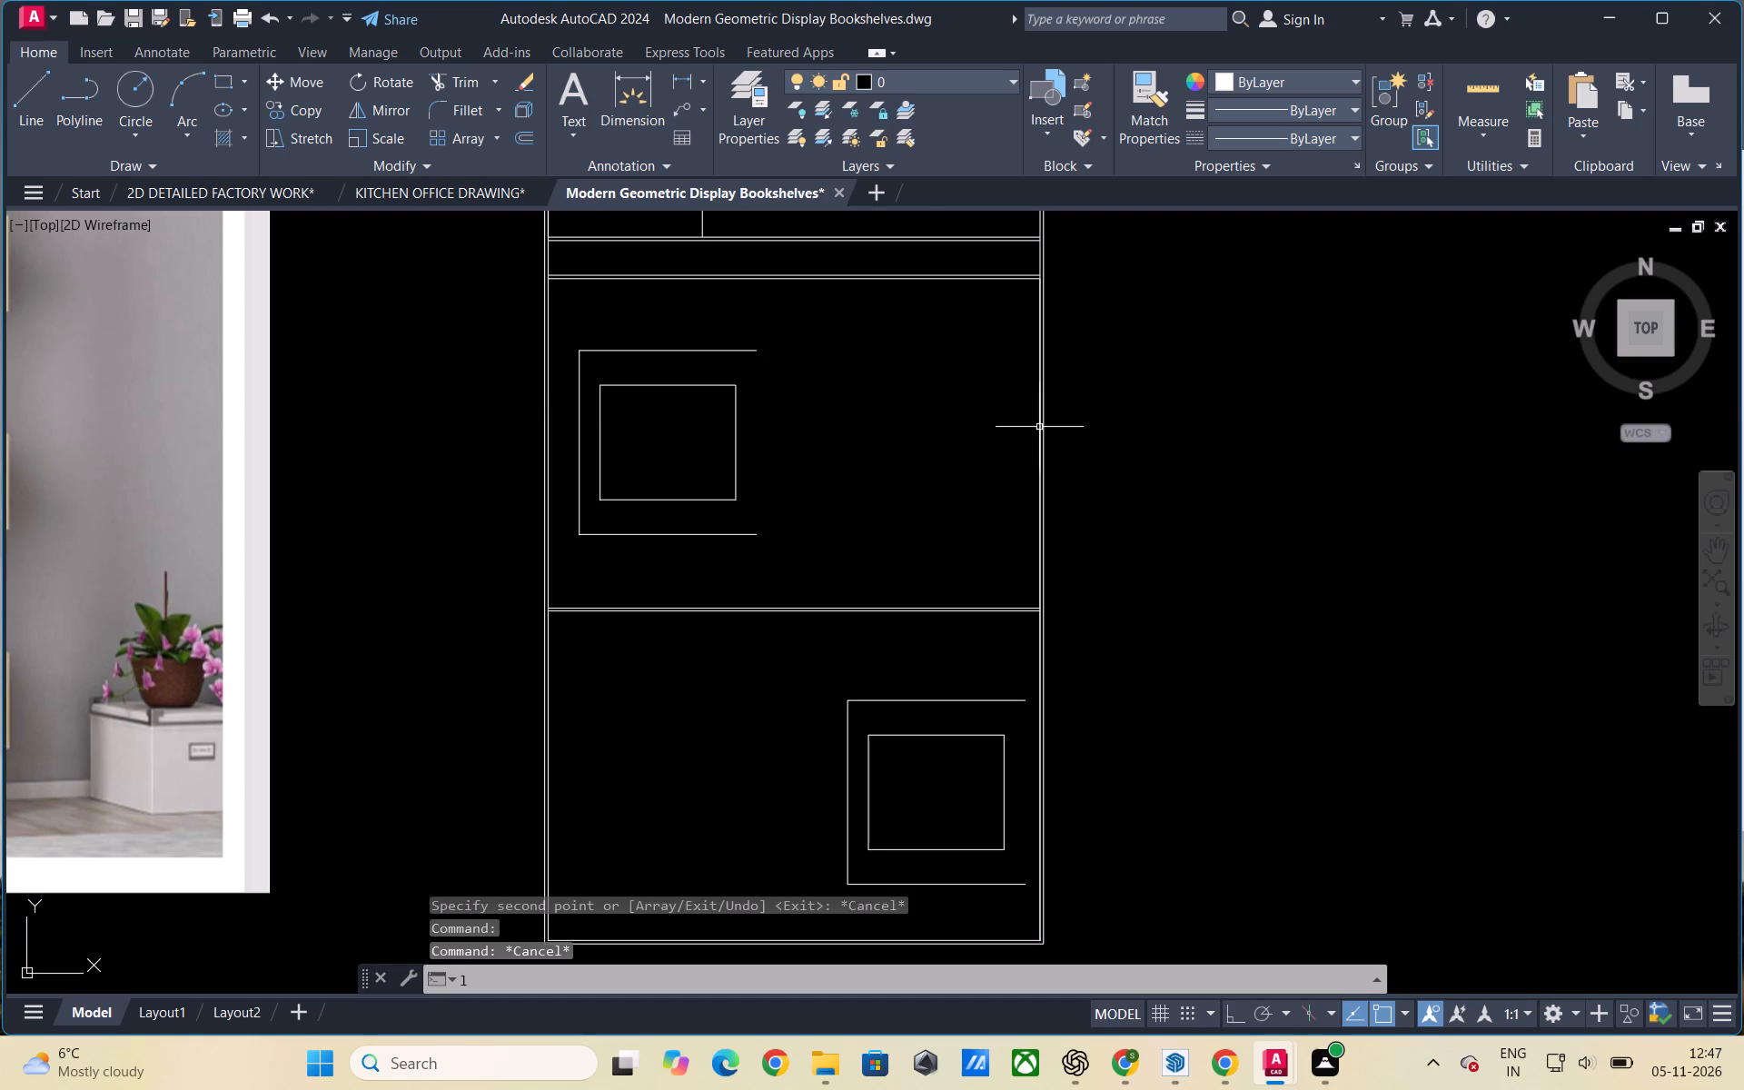
pyautogui.press('Escape')
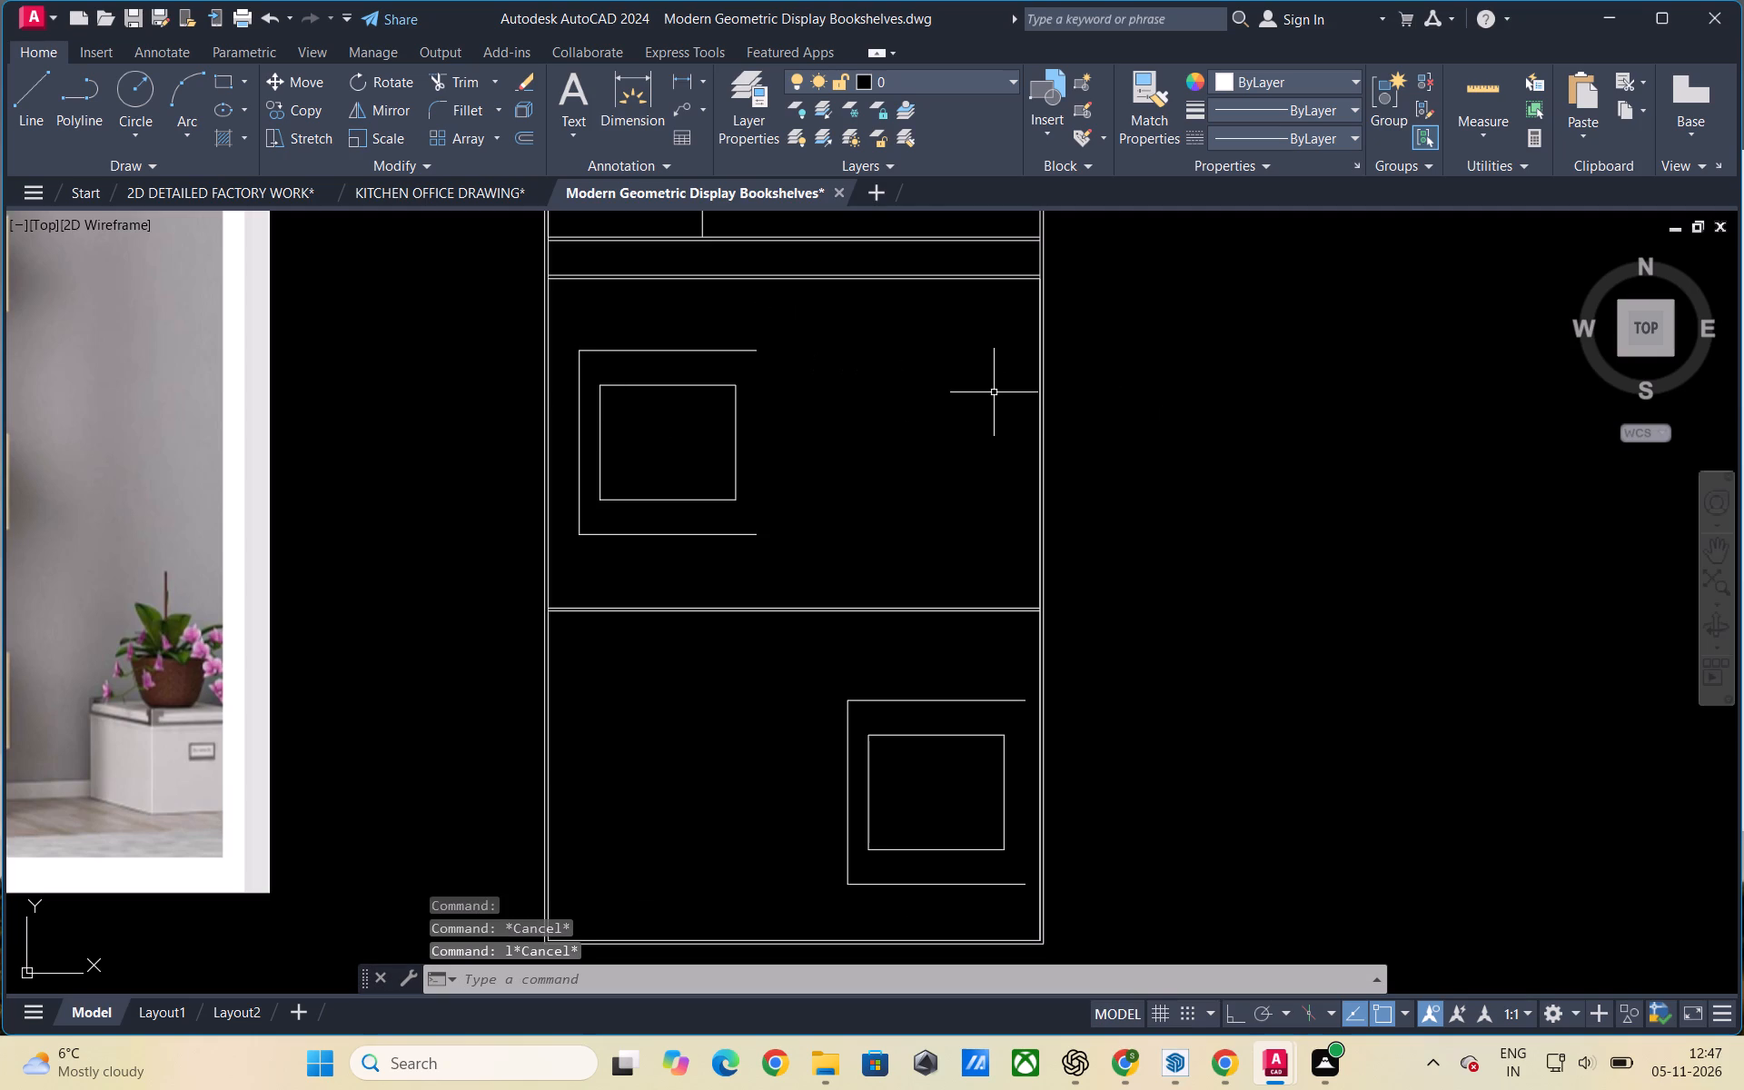
pyautogui.press('l')
pyautogui.press('Return')
pyautogui.click(759, 345)
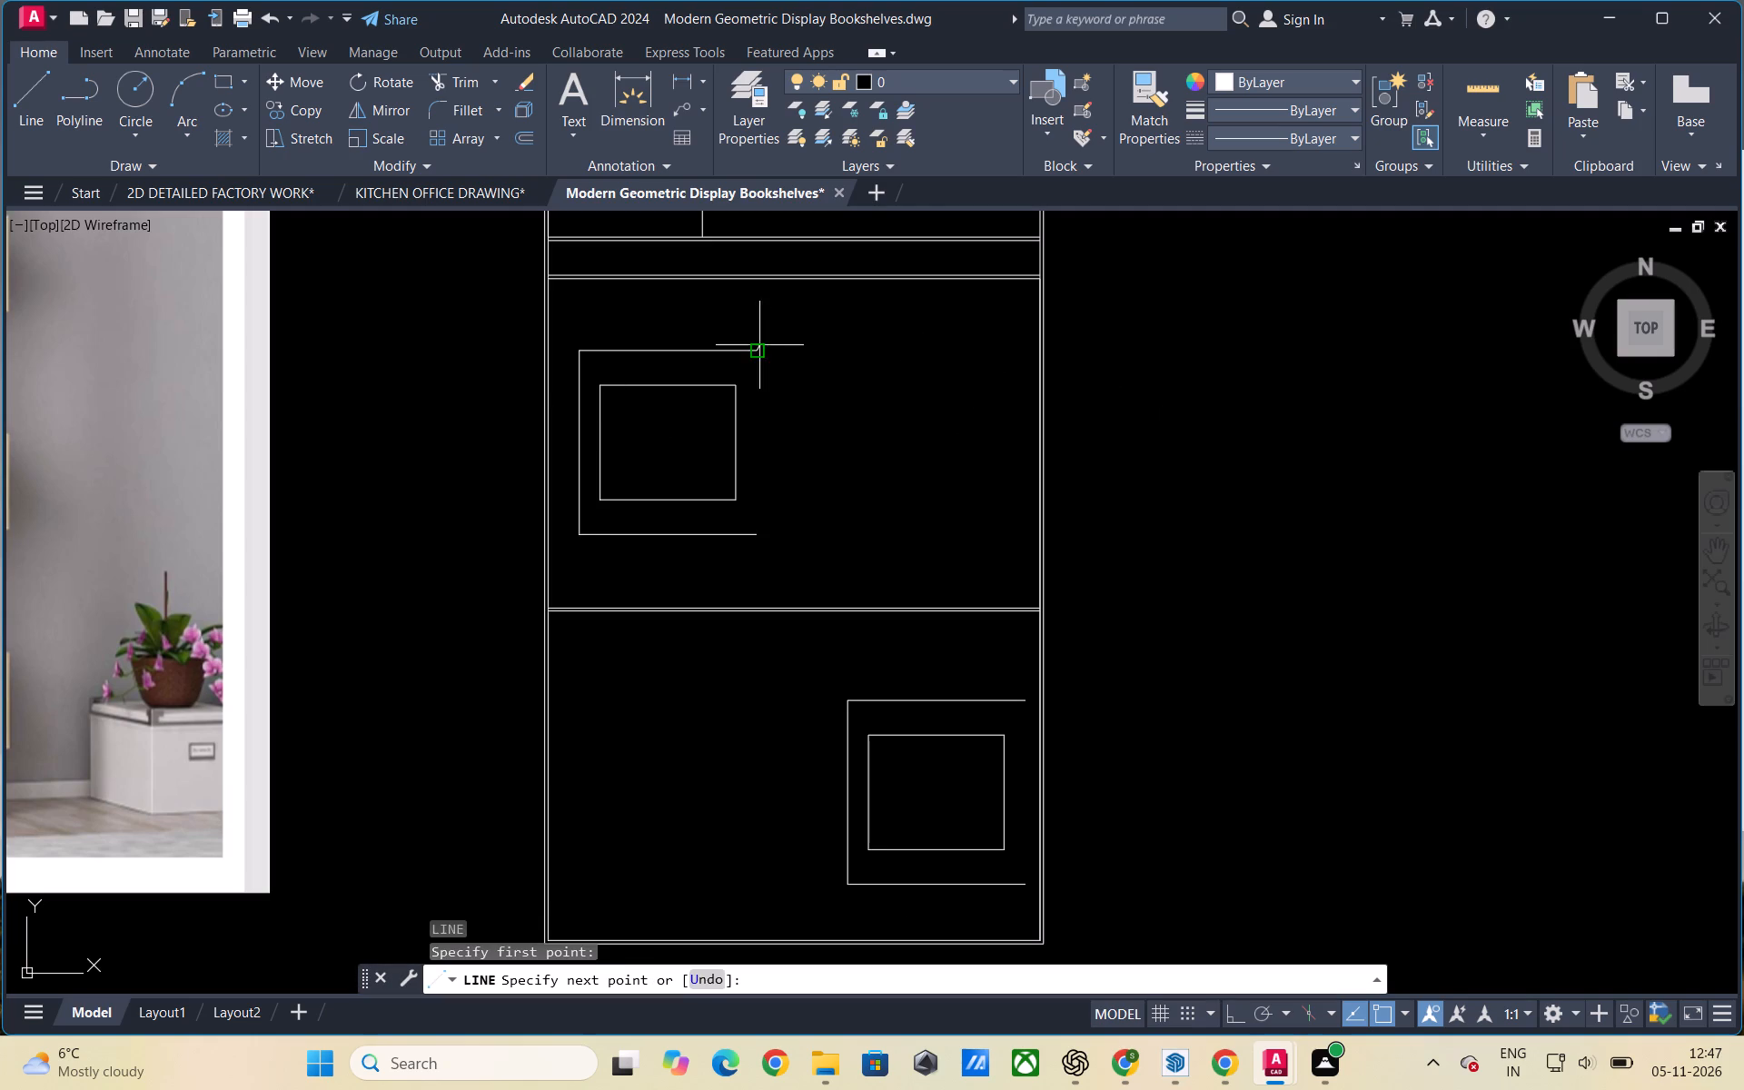
pyautogui.click(754, 534)
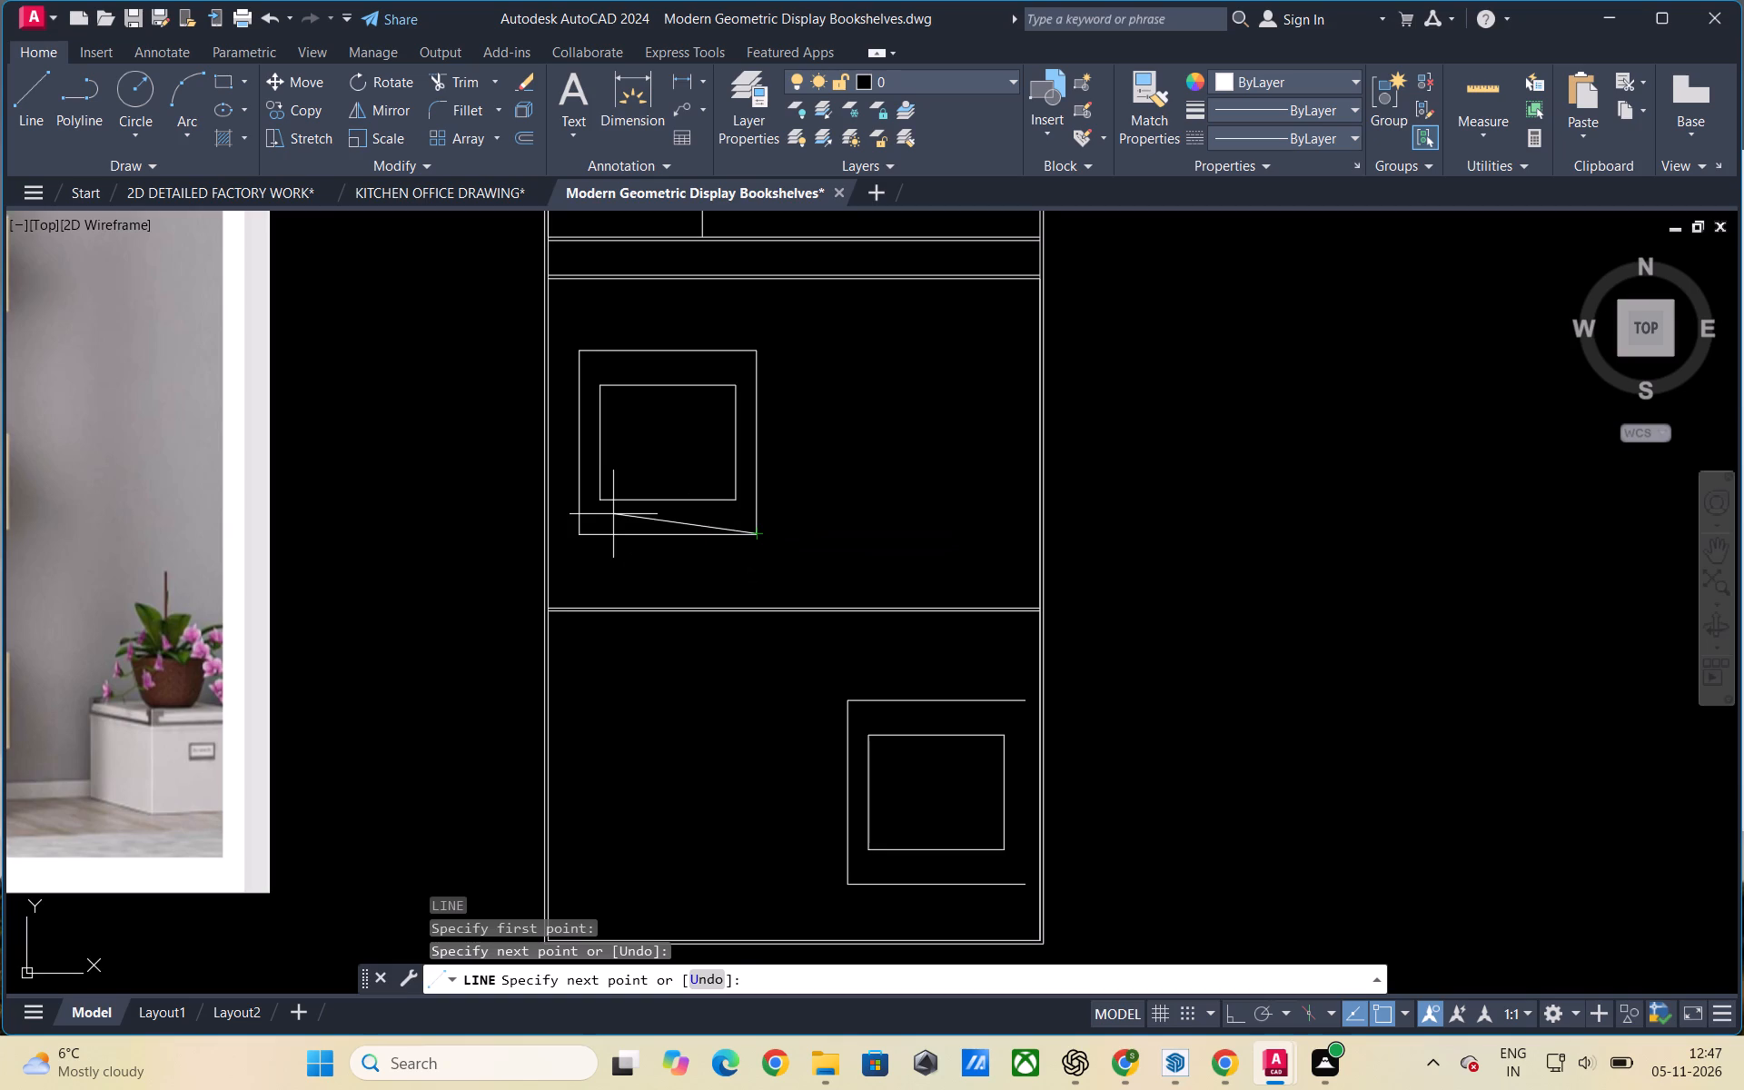
pyautogui.press('Escape')
# Close the open right side of the lower section box's outer outline with a vertical line between its two endpoints.
pyautogui.scroll(-1, 595, 514)
pyautogui.press('l')
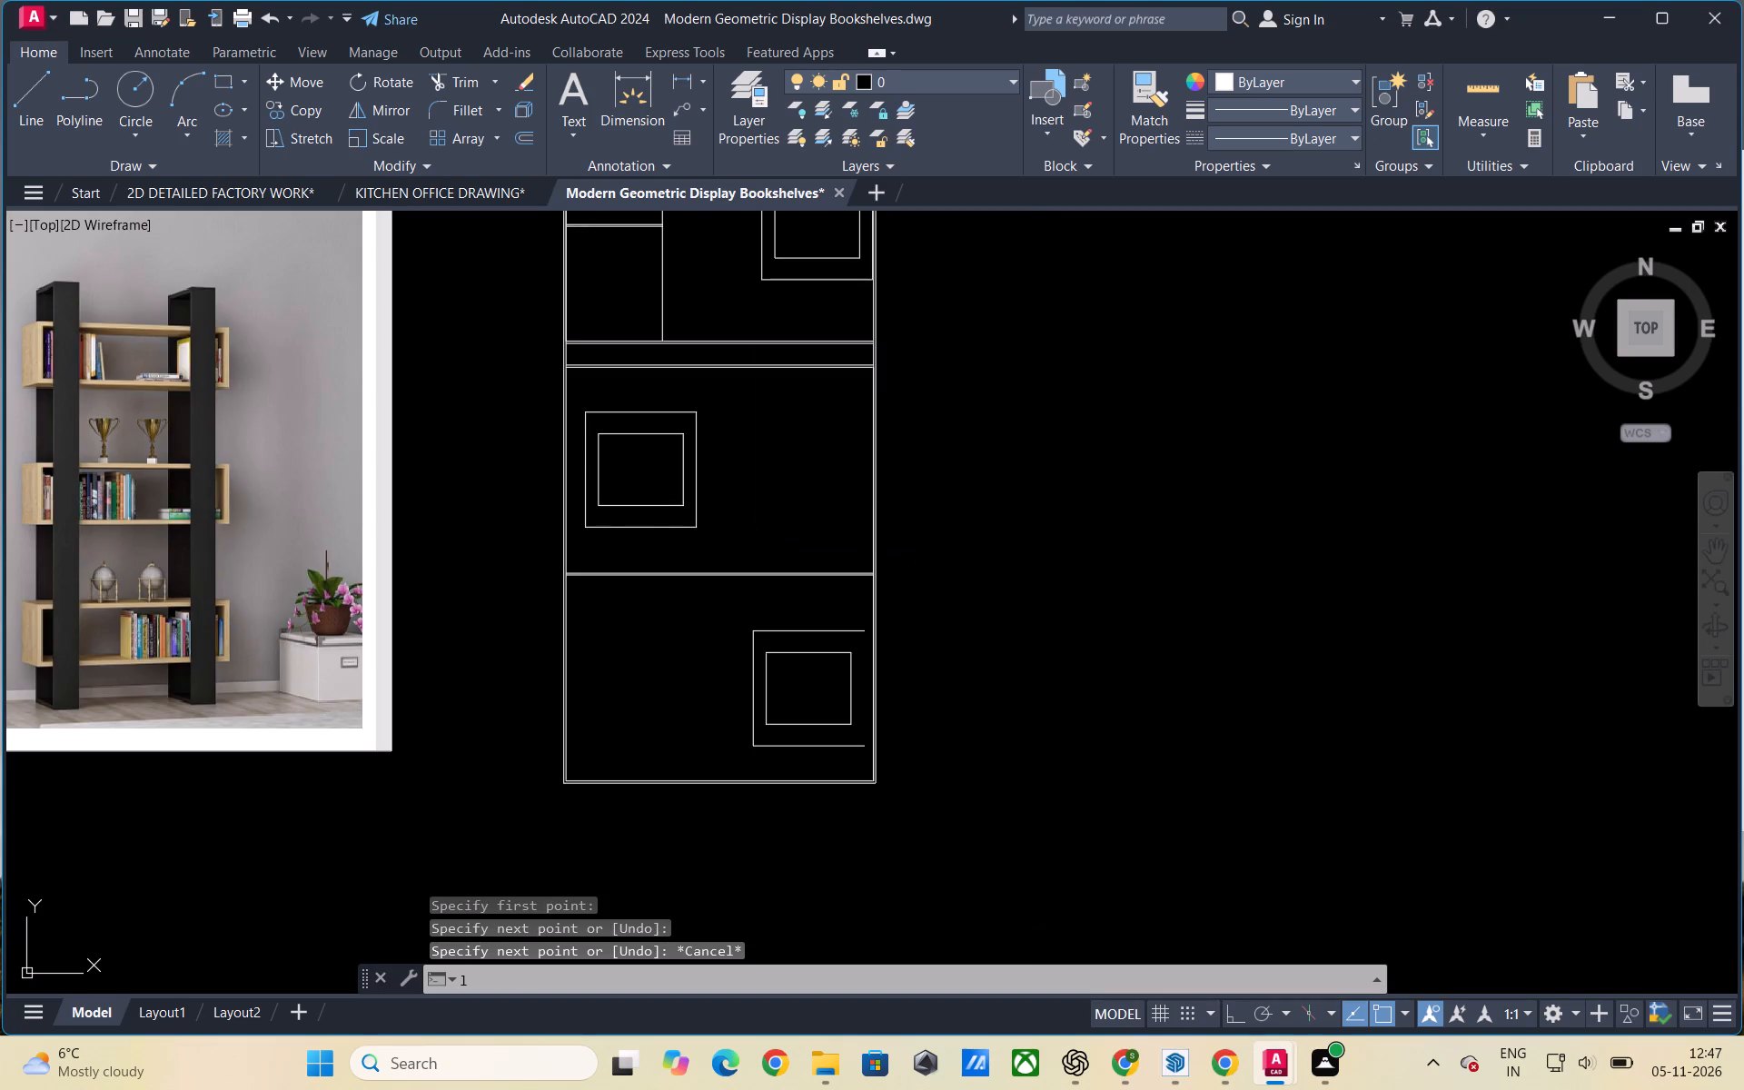
pyautogui.press('Return')
pyautogui.scroll(1, 871, 663)
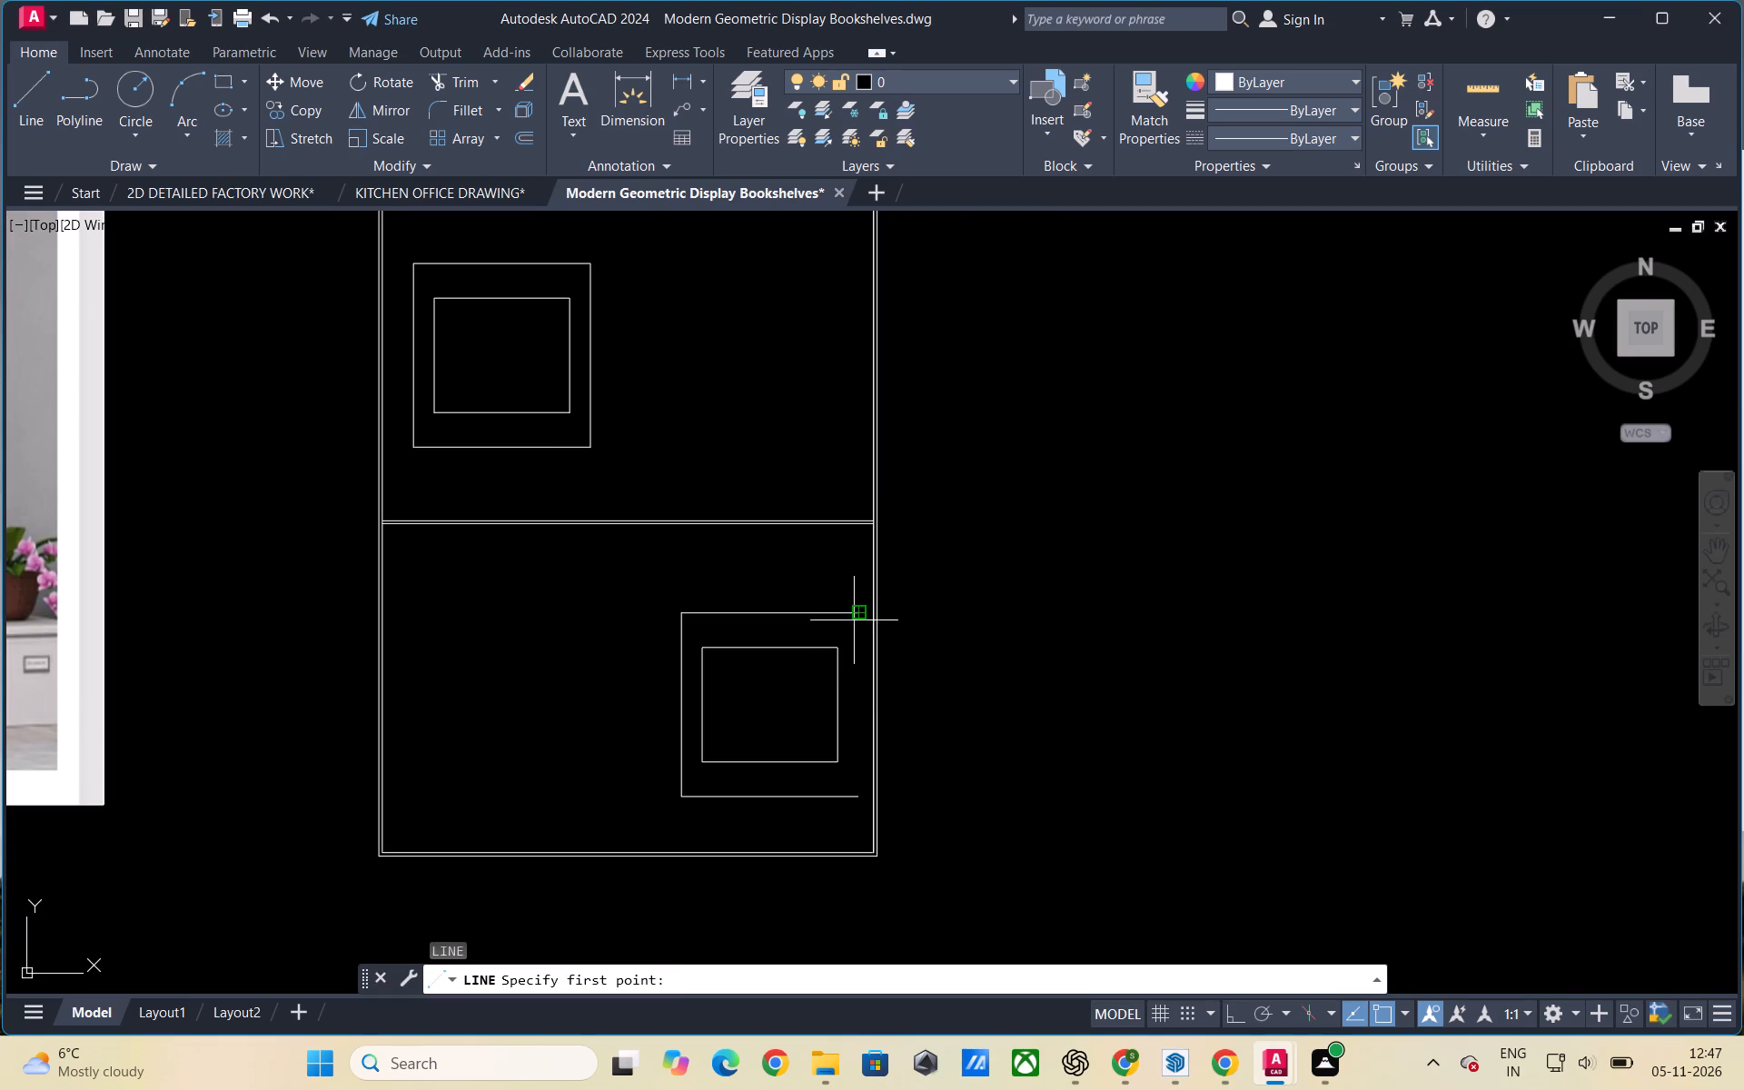
pyautogui.click(855, 616)
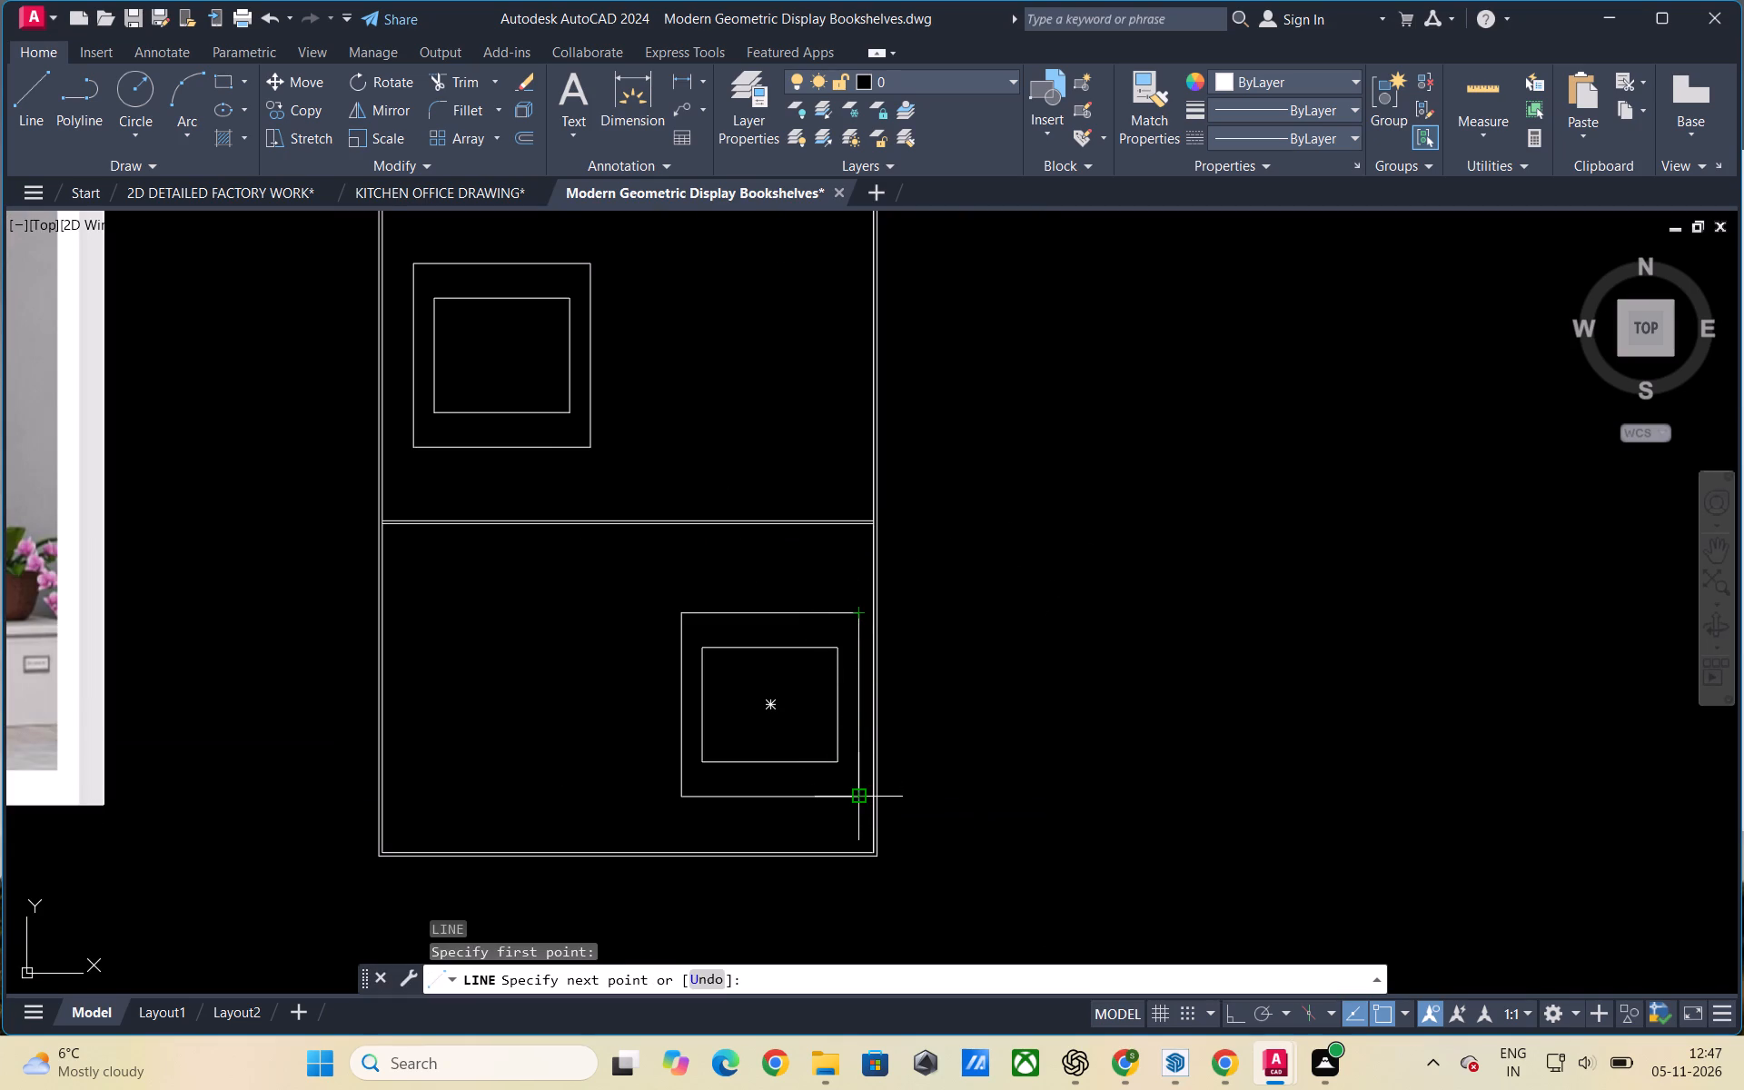
pyautogui.click(857, 795)
pyautogui.press('Escape')
# Compare the elevation's three square boxes and remaining empty areas with the shelf arrangement in the reference photos.
pyautogui.scroll(-1, 716, 767)
pyautogui.scroll(-1, 1162, 744)
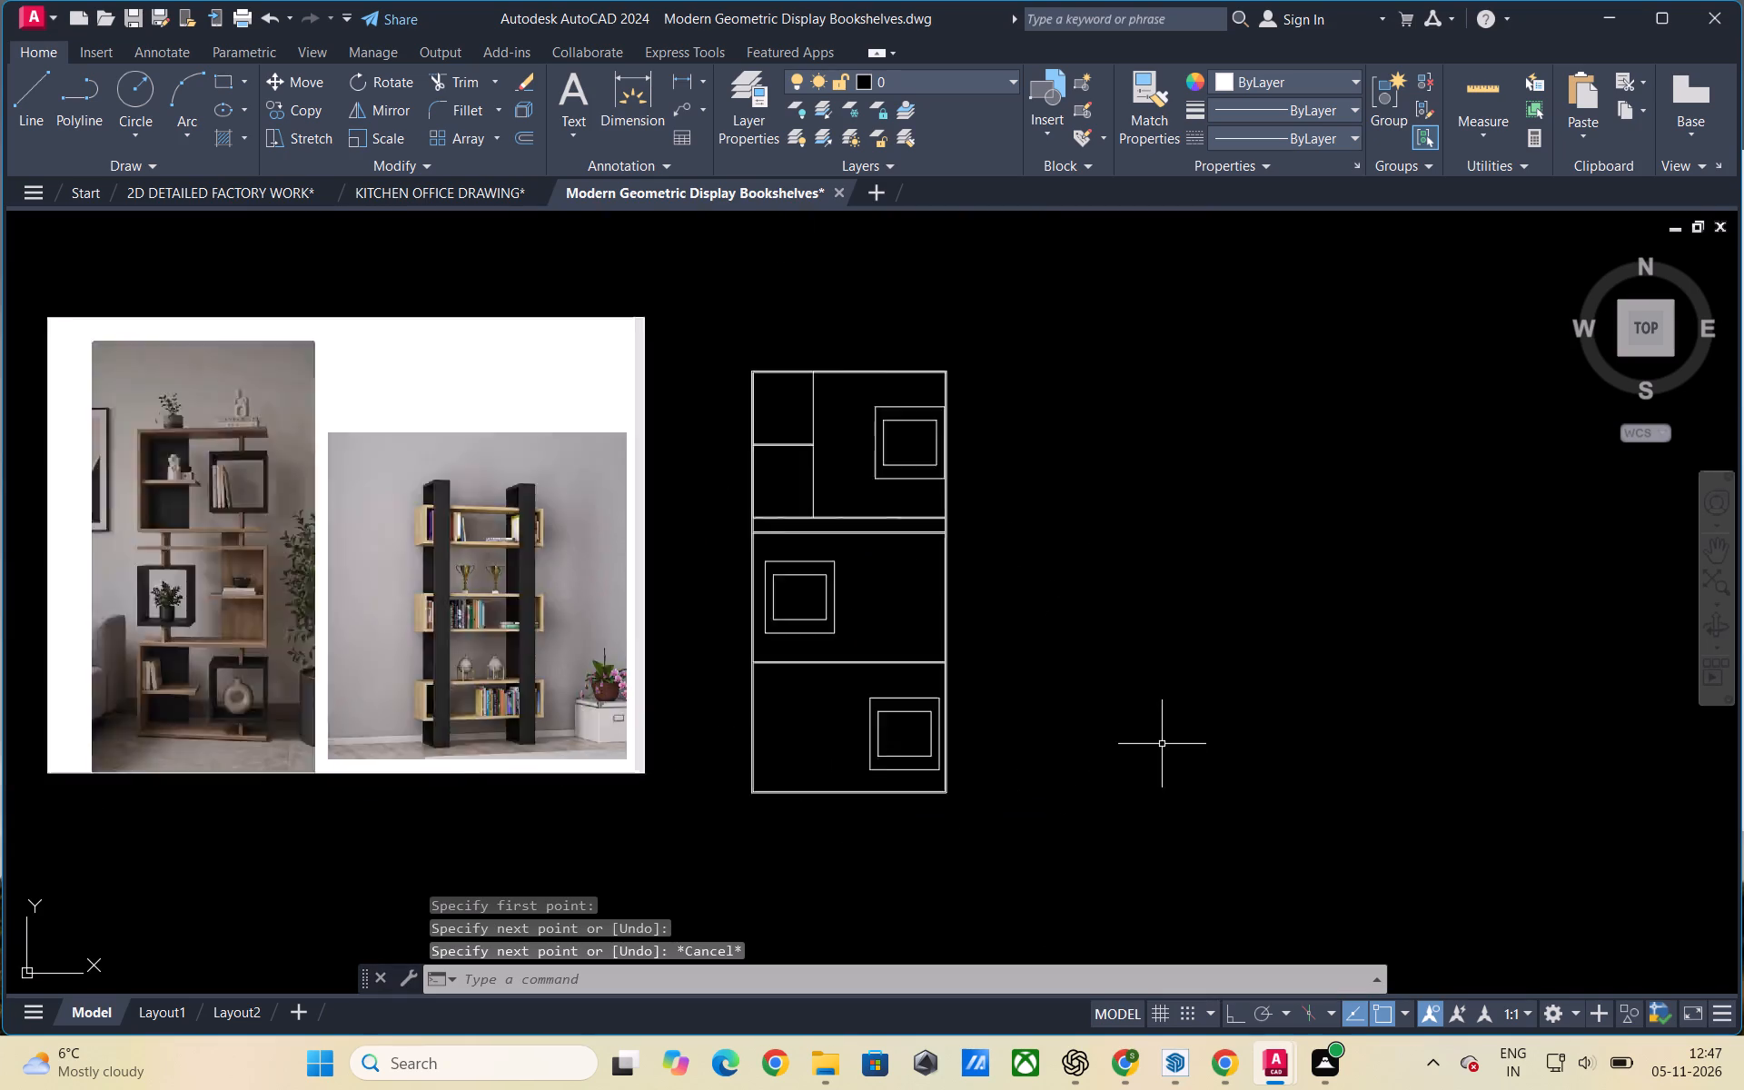
pyautogui.scroll(-1, 1162, 742)
pyautogui.scroll(2, 994, 508)
pyautogui.scroll(-1, 718, 527)
pyautogui.scroll(2, 965, 532)
pyautogui.scroll(2, 877, 586)
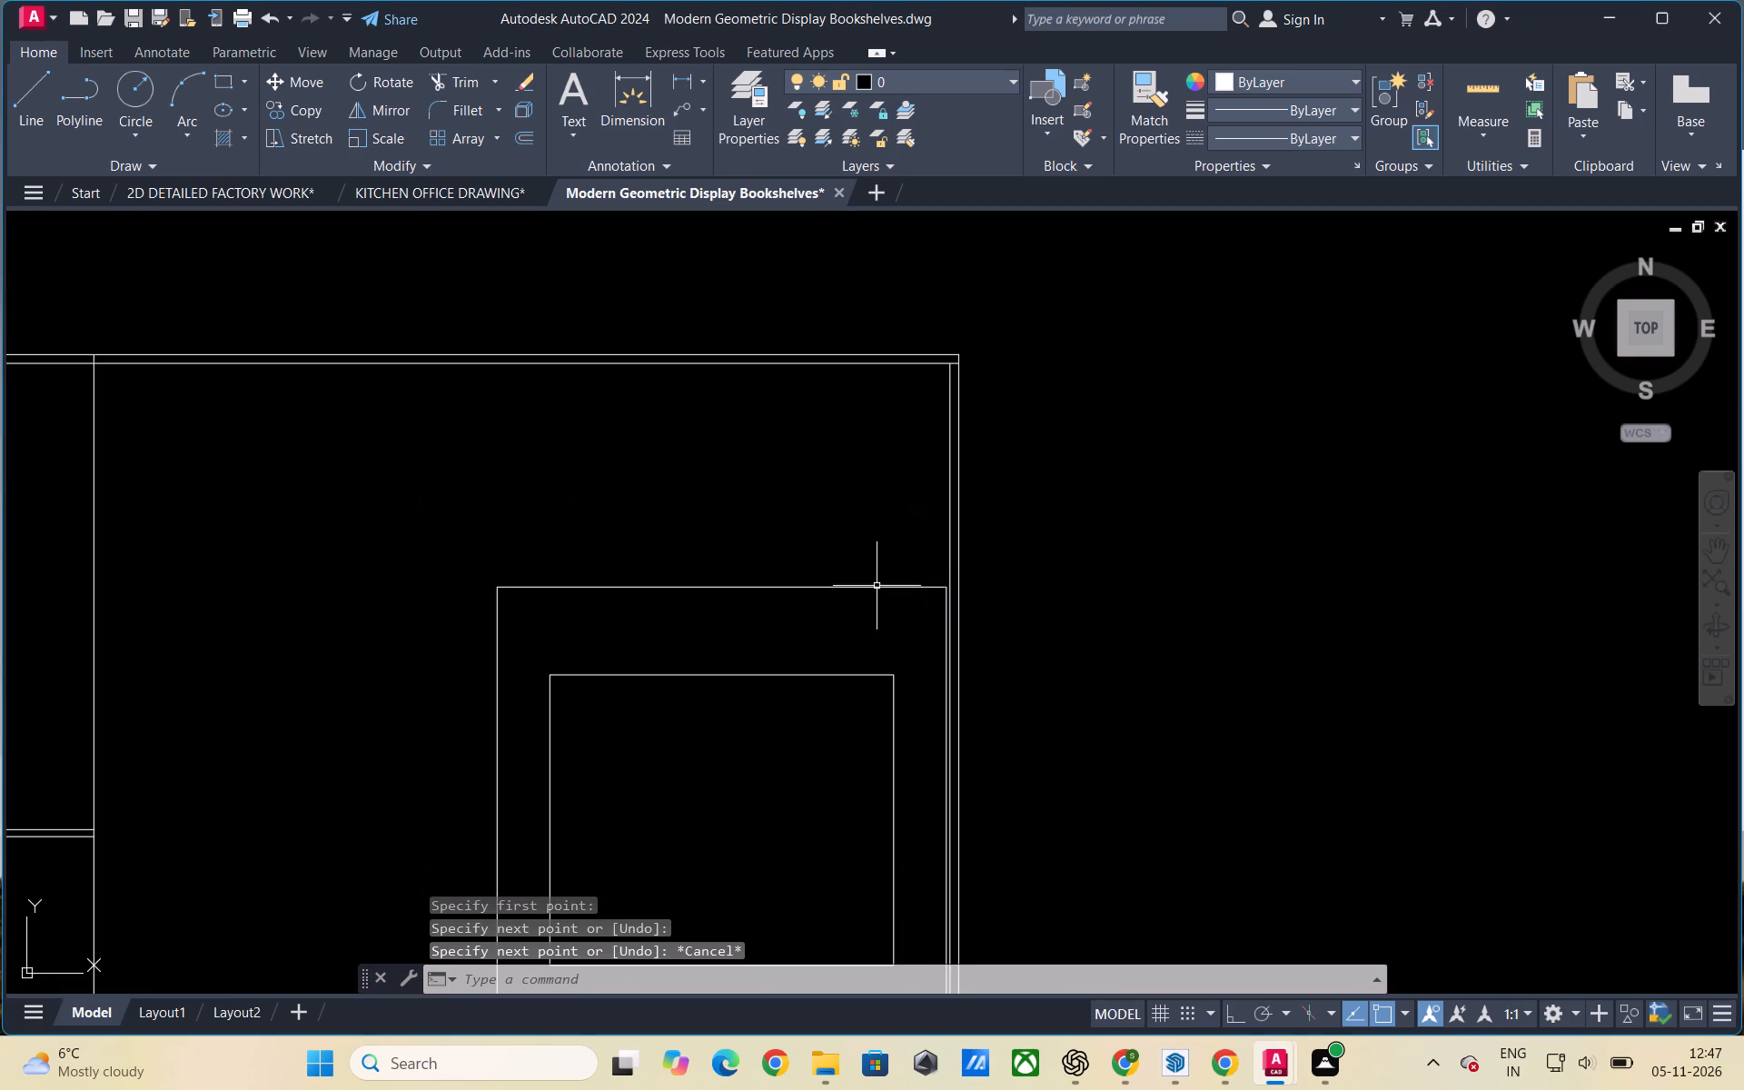
pyautogui.scroll(-4, 910, 560)
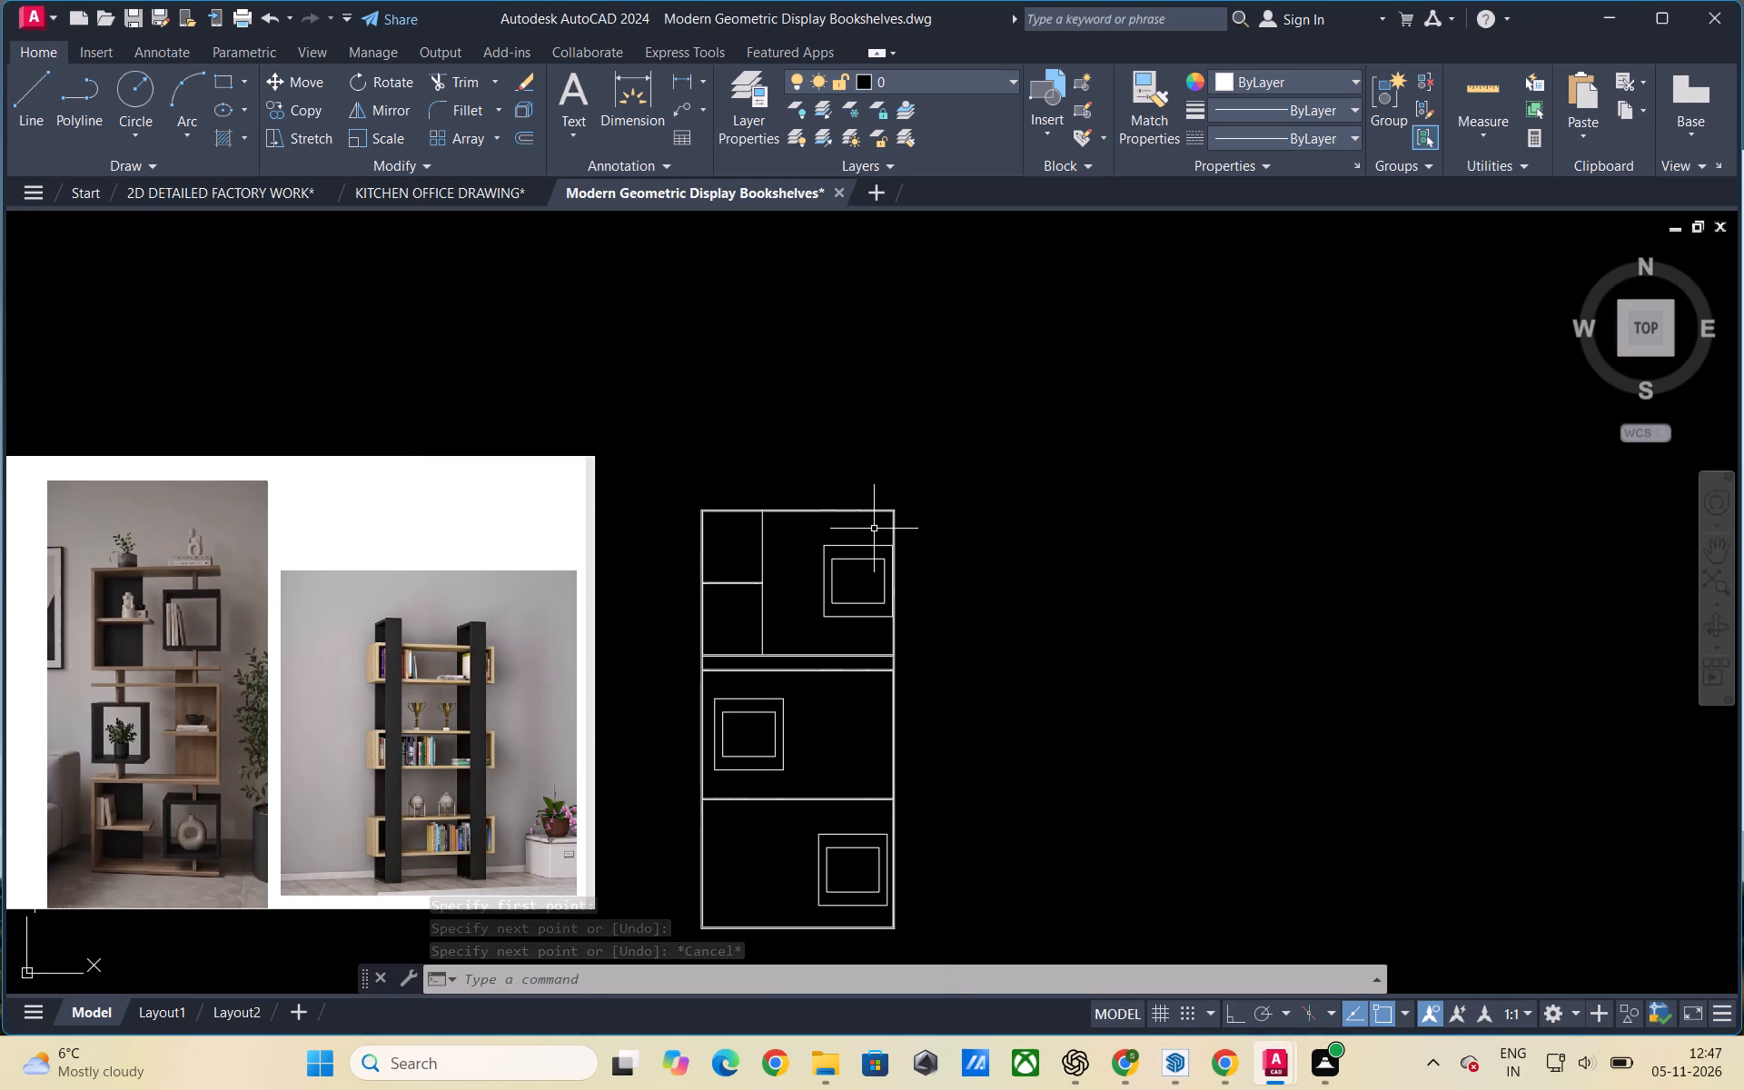
pyautogui.scroll(-1, 874, 529)
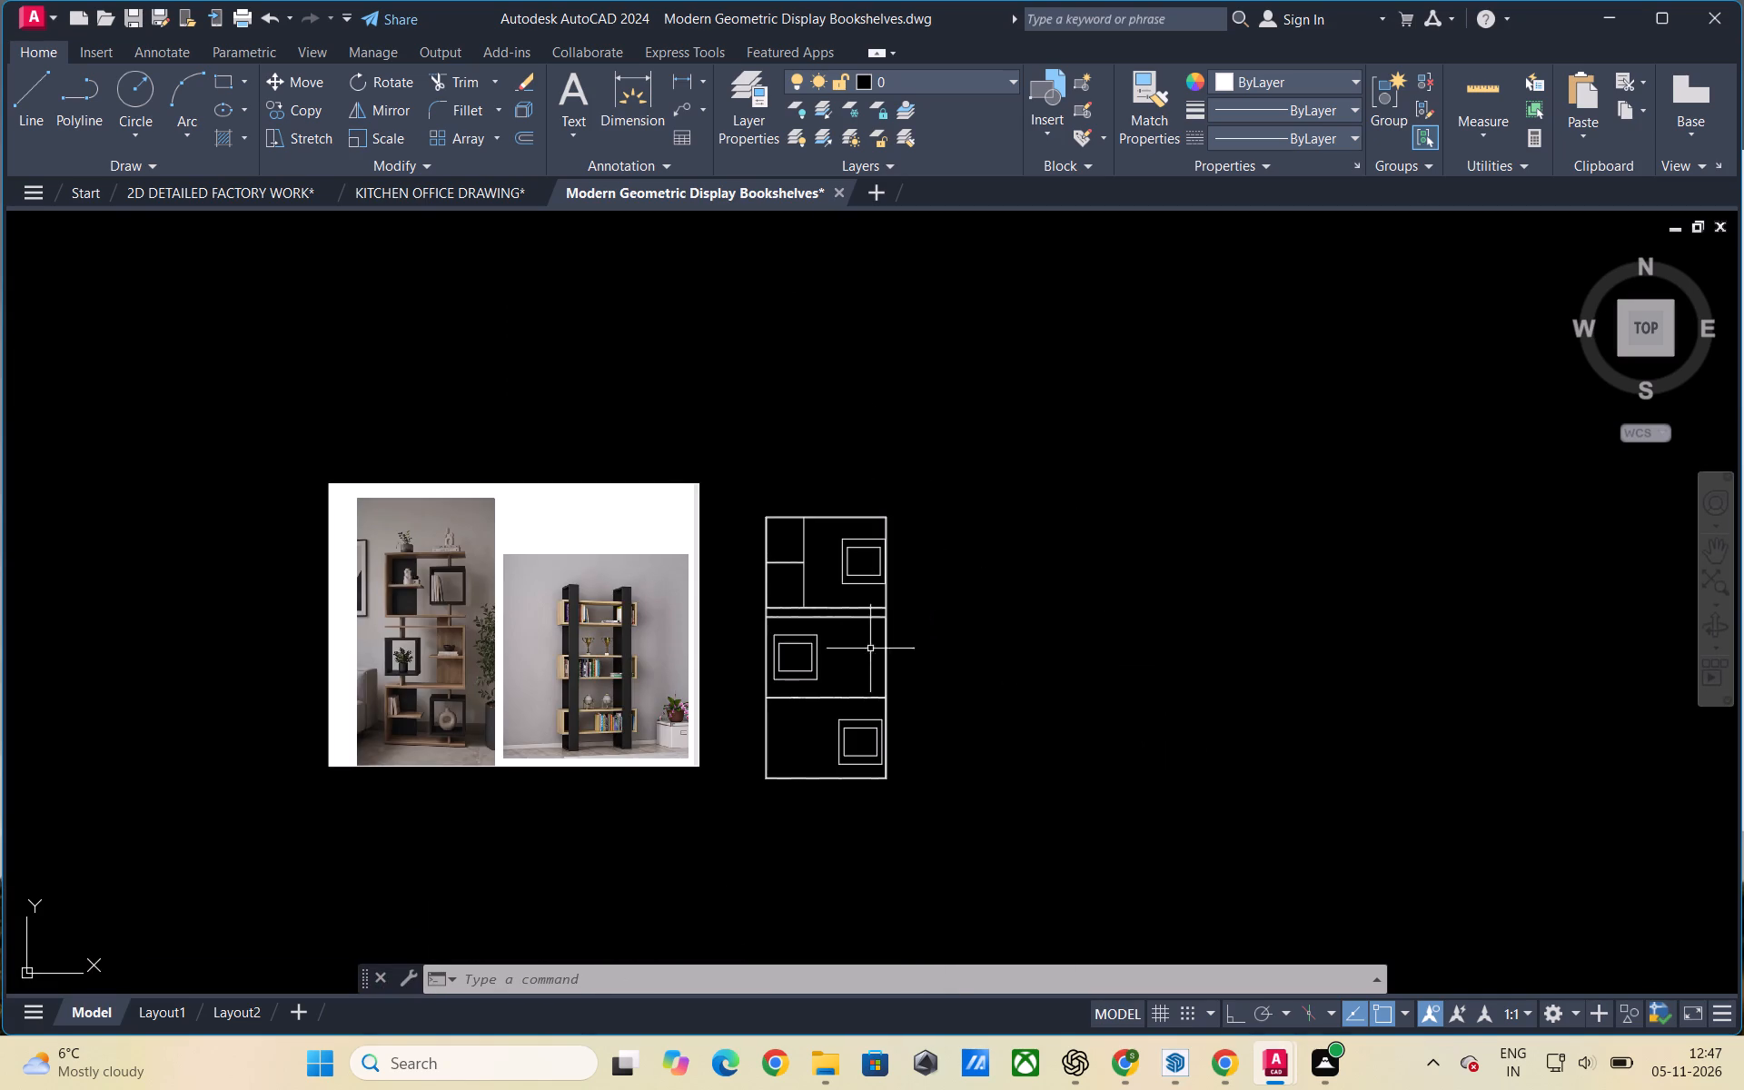
pyautogui.scroll(1, 859, 679)
pyautogui.scroll(2, 772, 498)
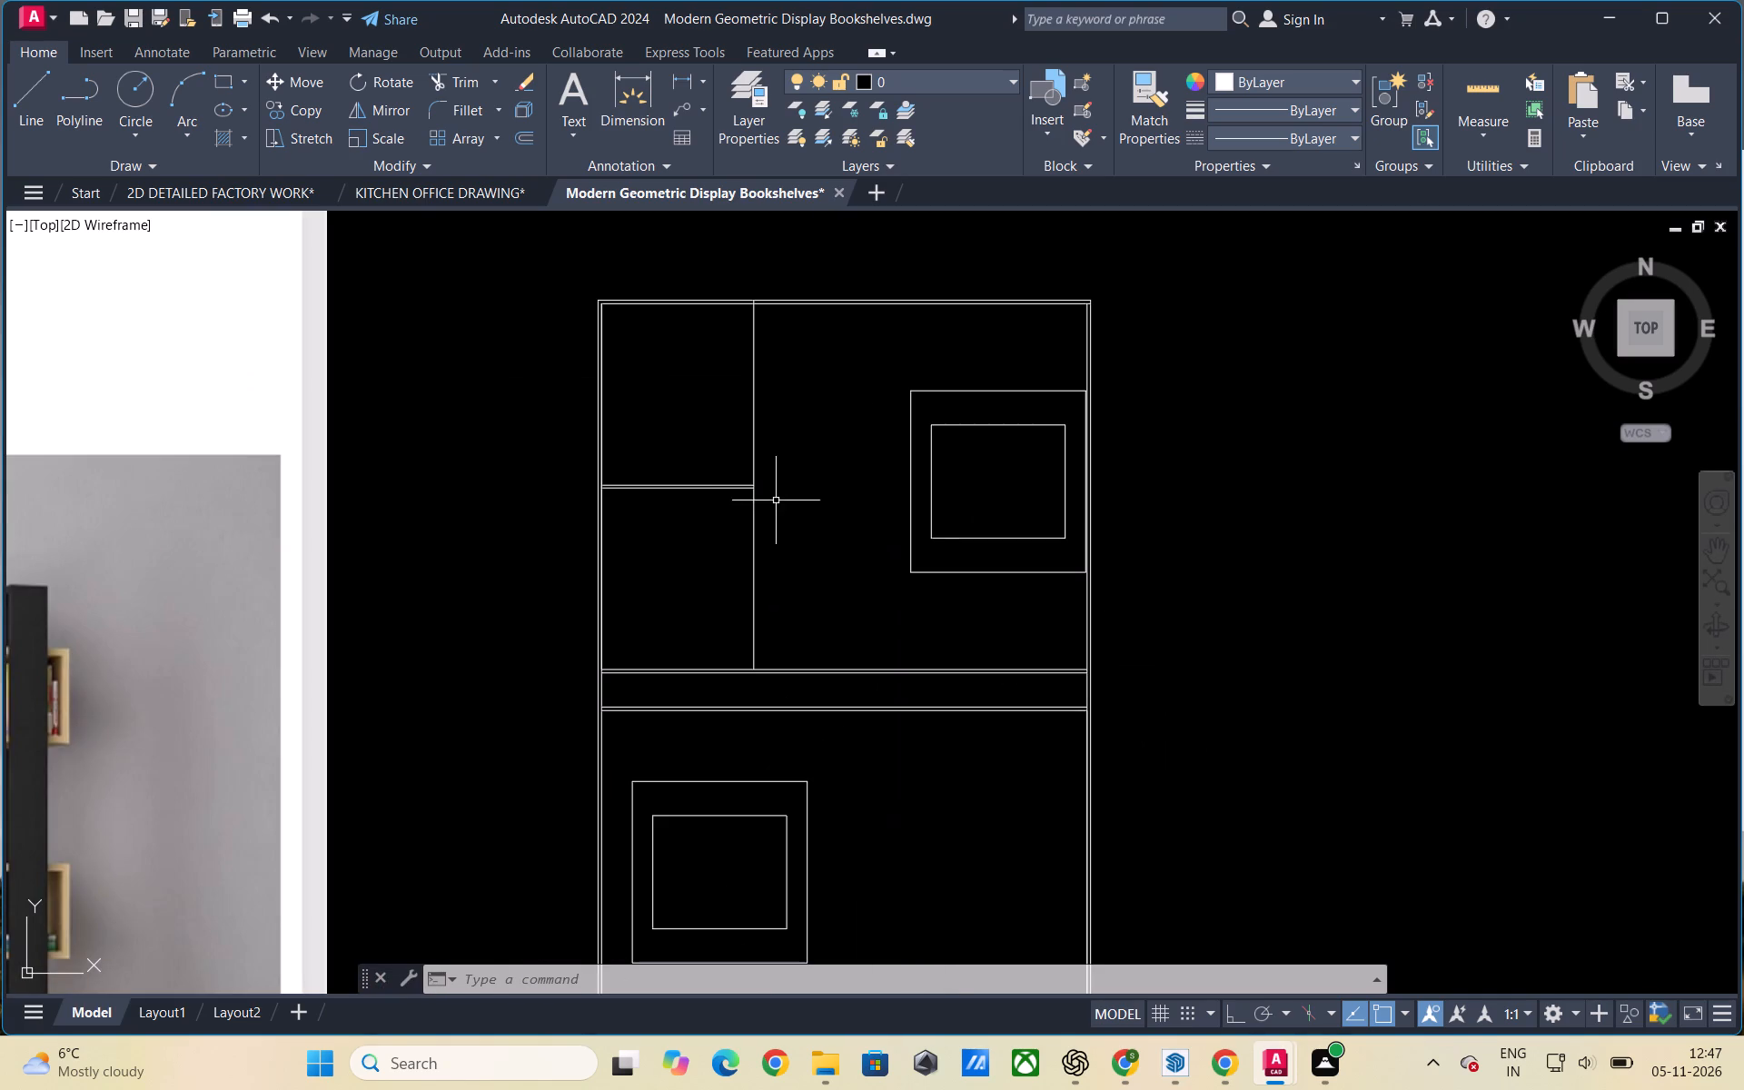
# Copy the upper section's vertical divider from its lower endpoint onto the middle section's bottom shelf line, right of the square box.
pyautogui.click(756, 514)
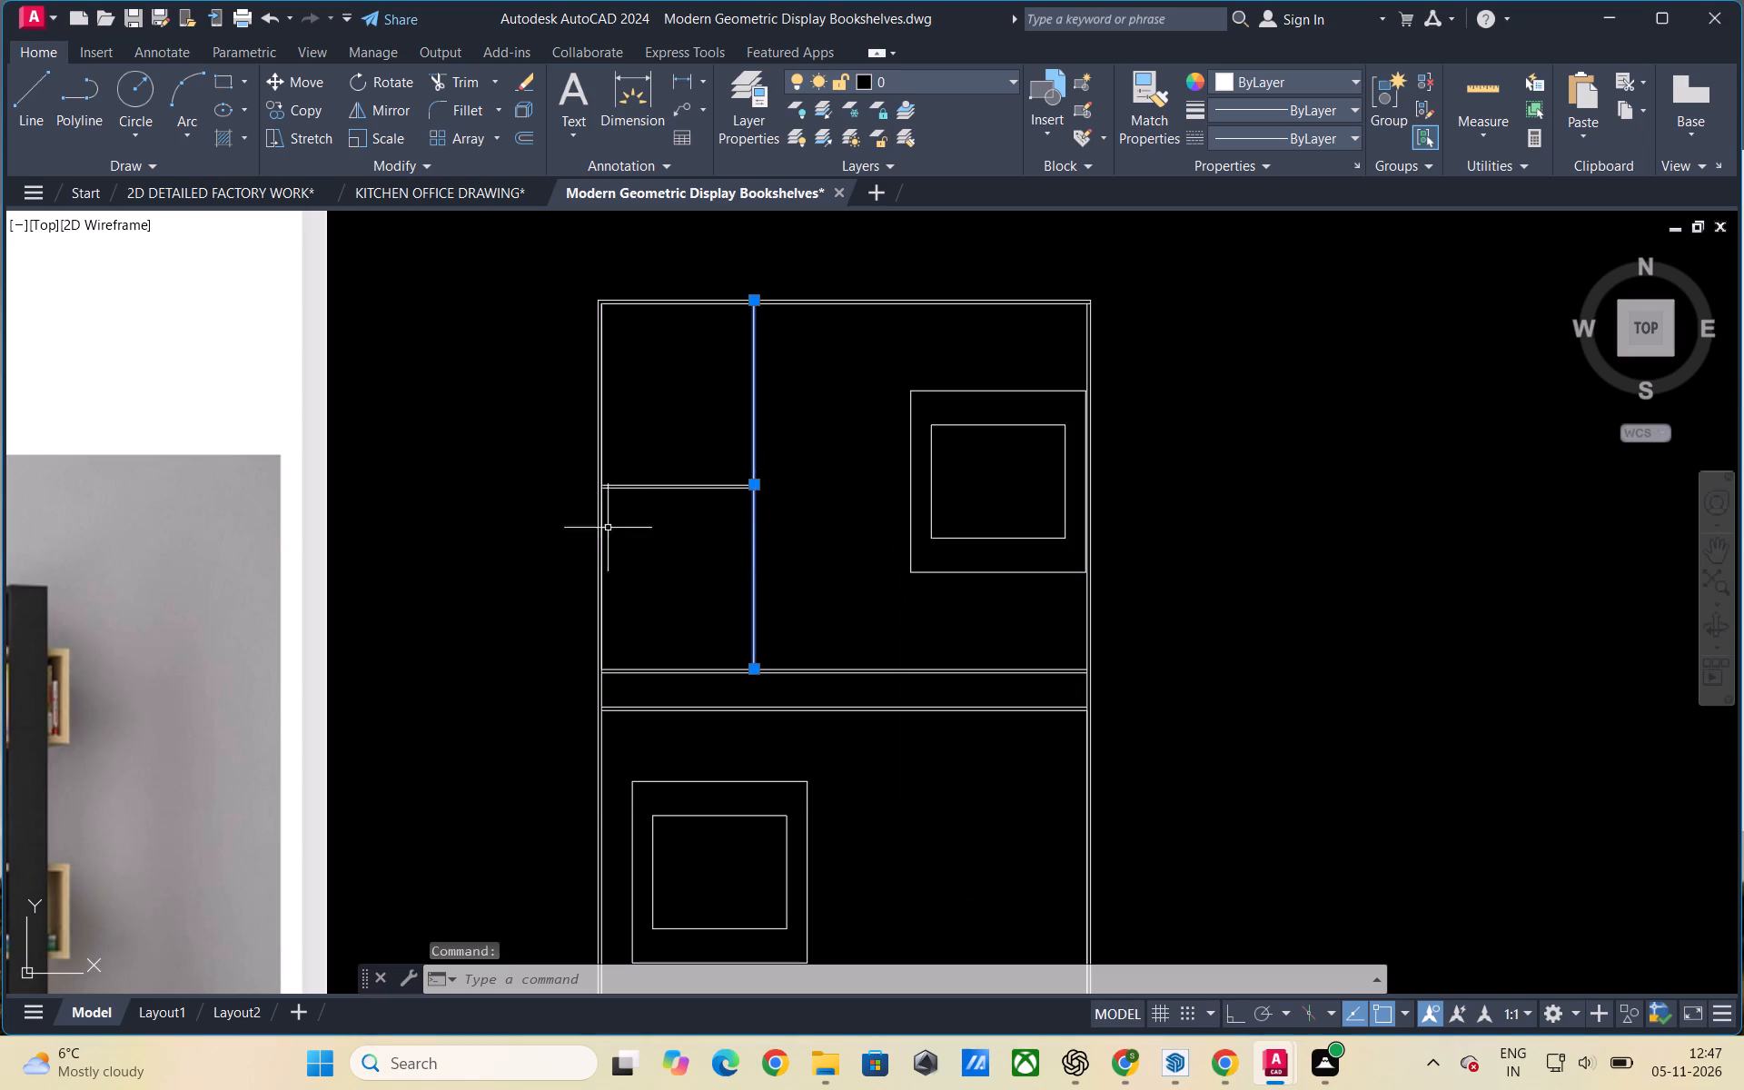
pyautogui.scroll(3, 602, 539)
pyautogui.scroll(-2, 417, 522)
pyautogui.scroll(2, 770, 473)
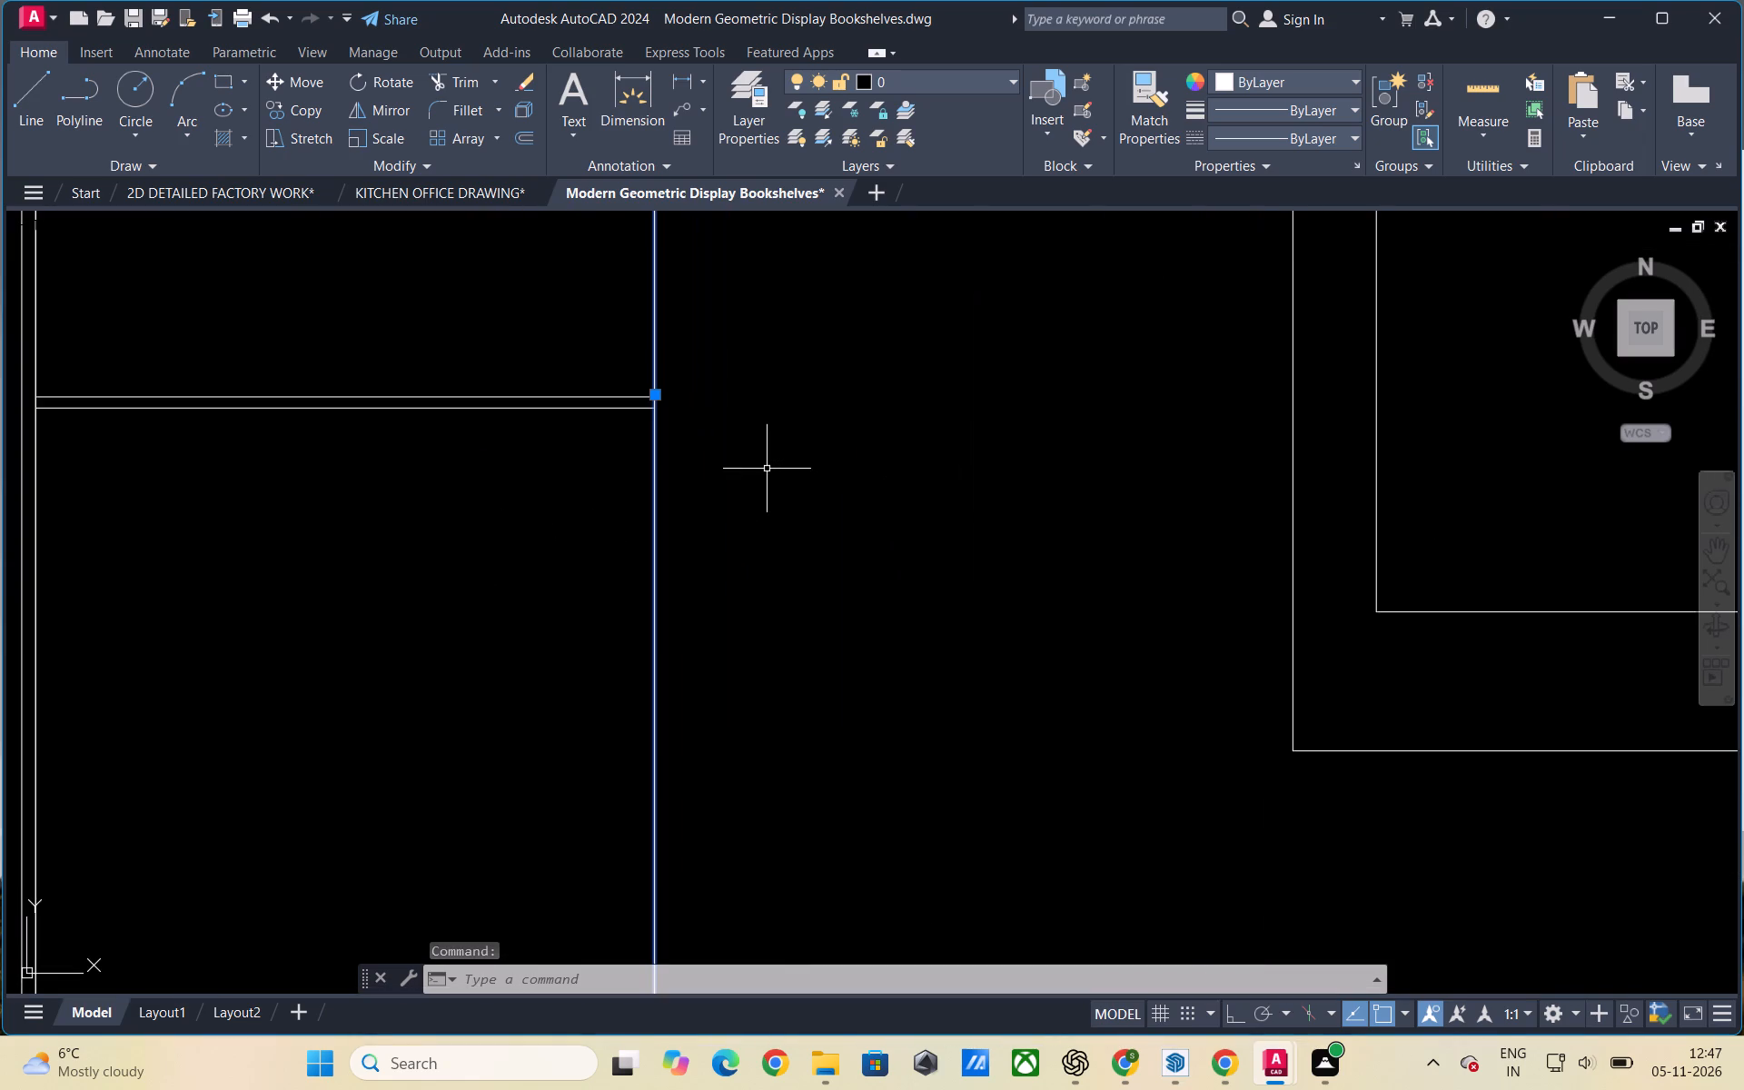
pyautogui.scroll(-3, 785, 417)
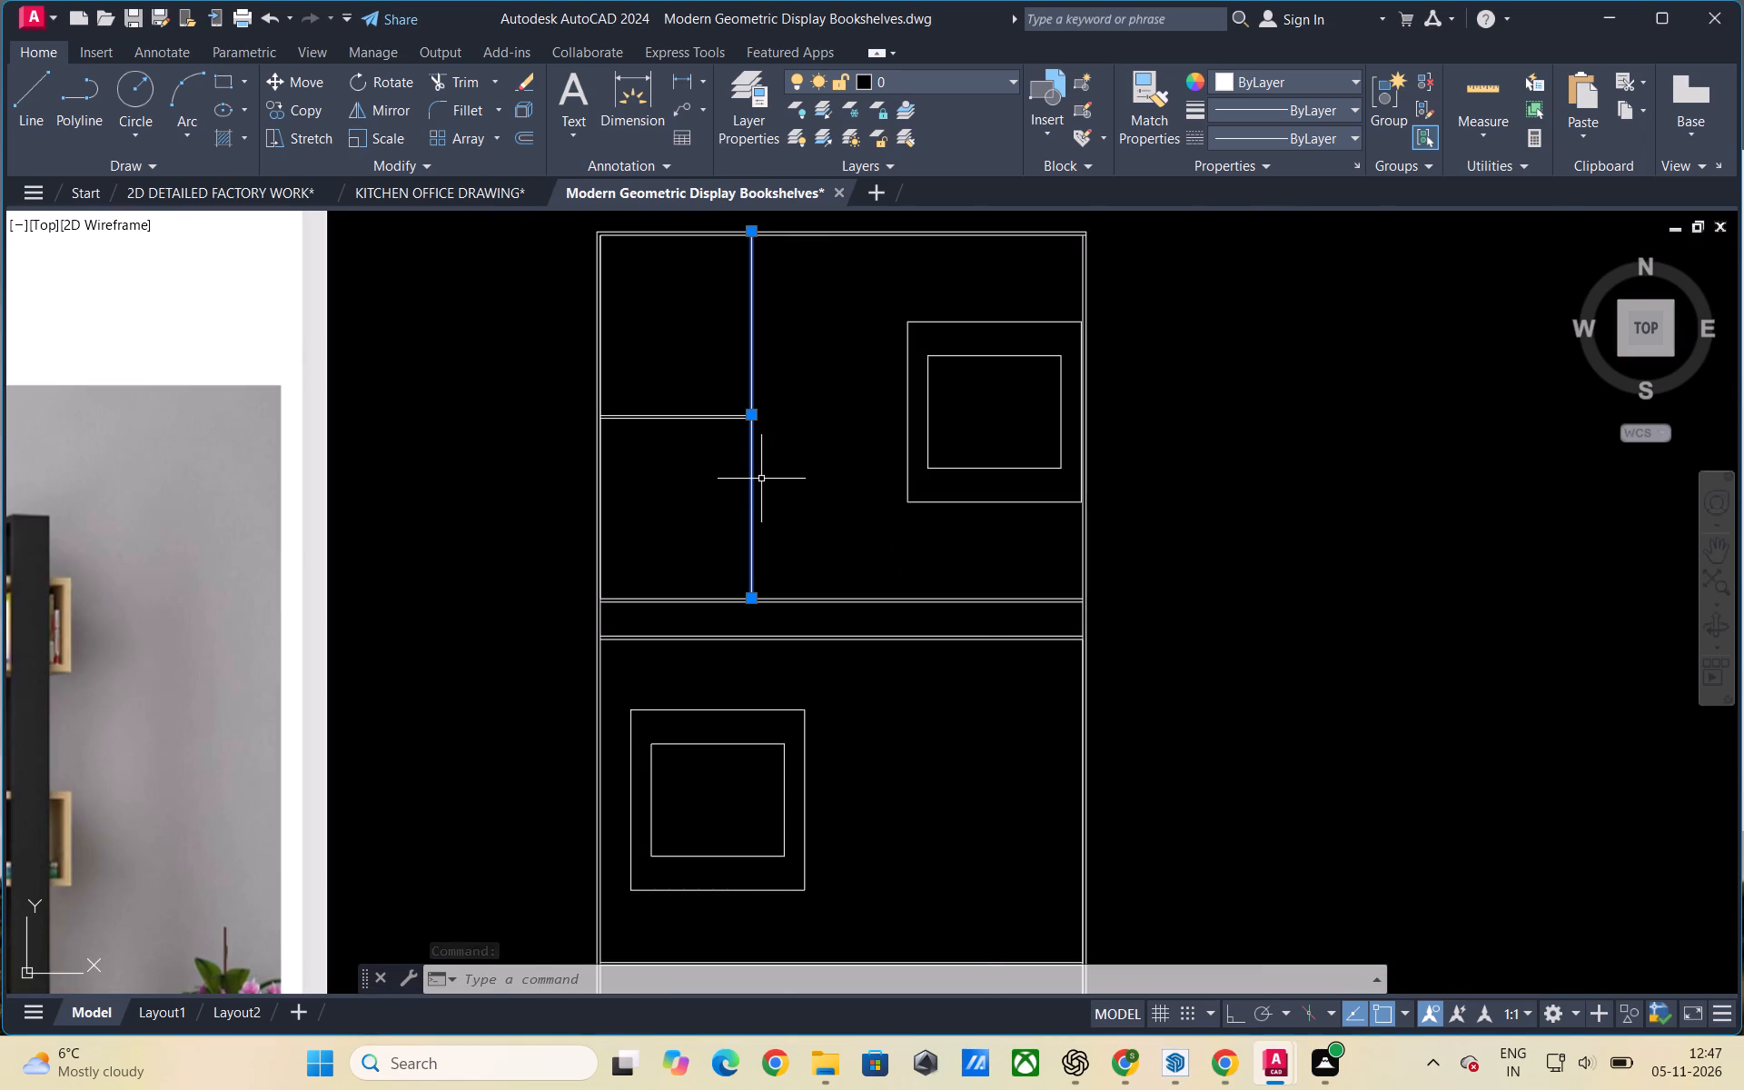
pyautogui.rightClick(761, 479)
pyautogui.click(831, 660)
pyautogui.scroll(-2, 716, 619)
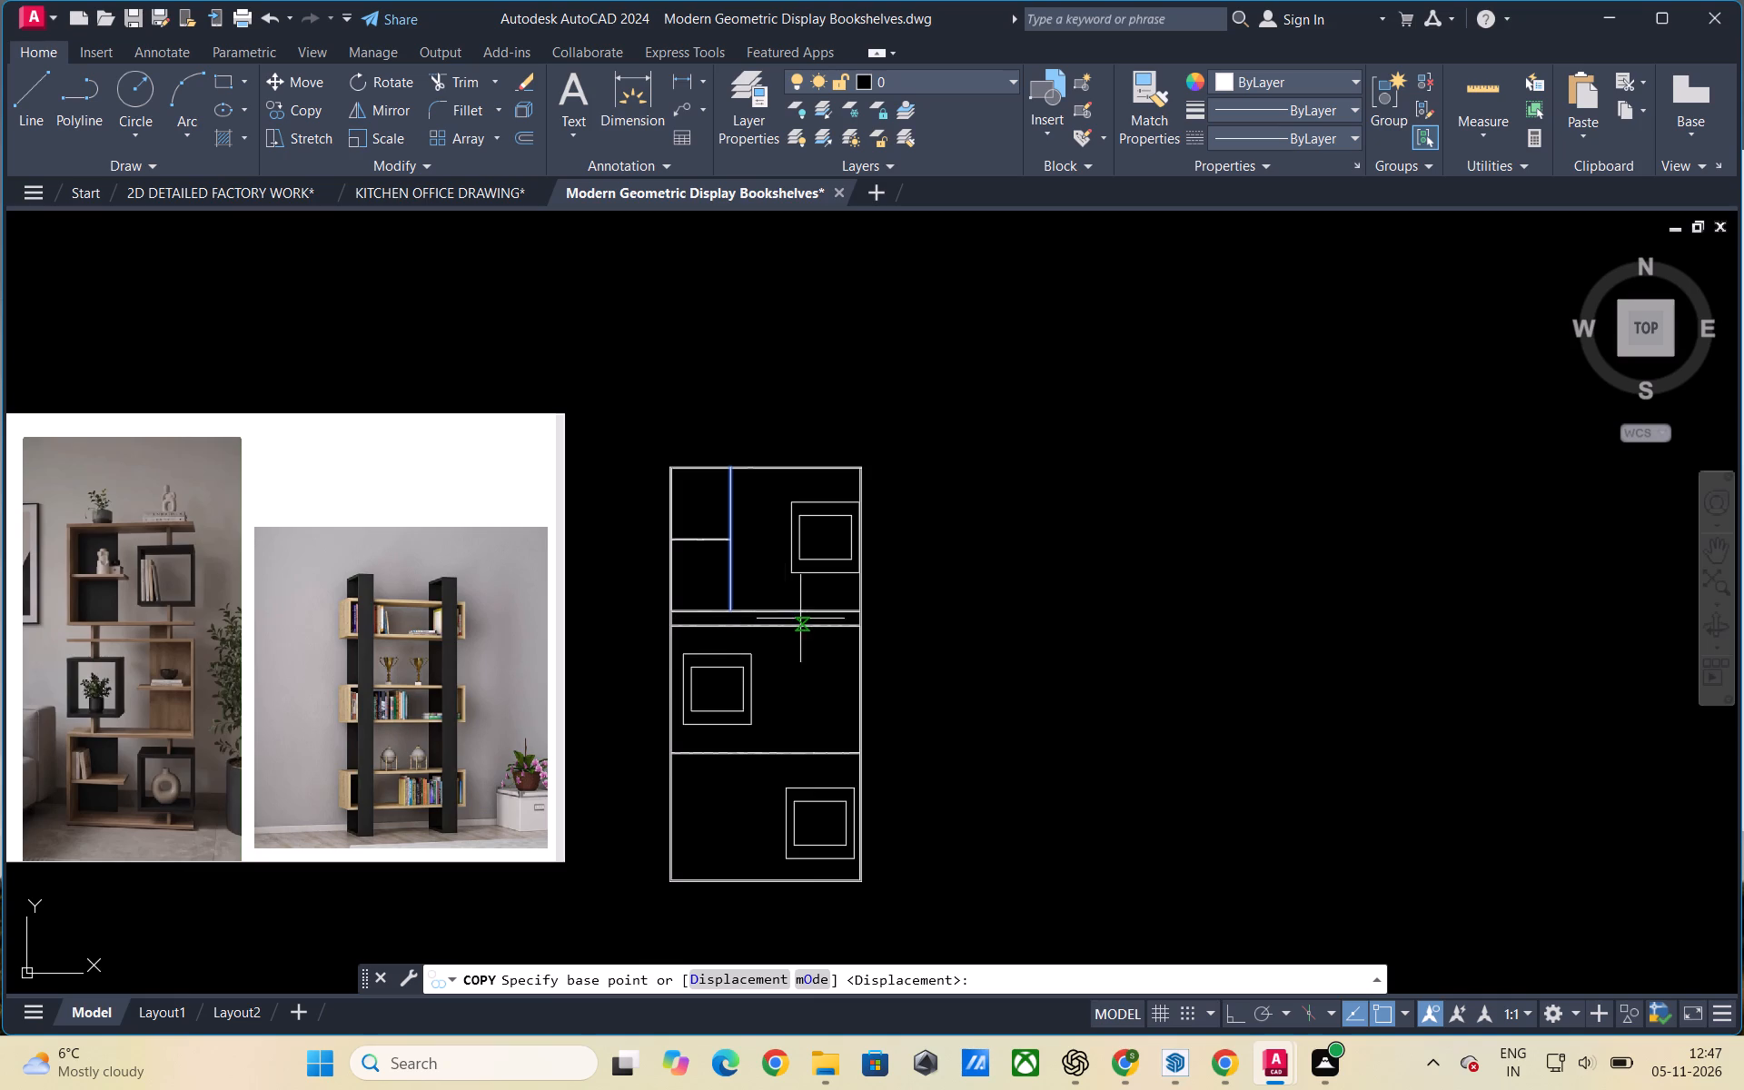
pyautogui.click(728, 611)
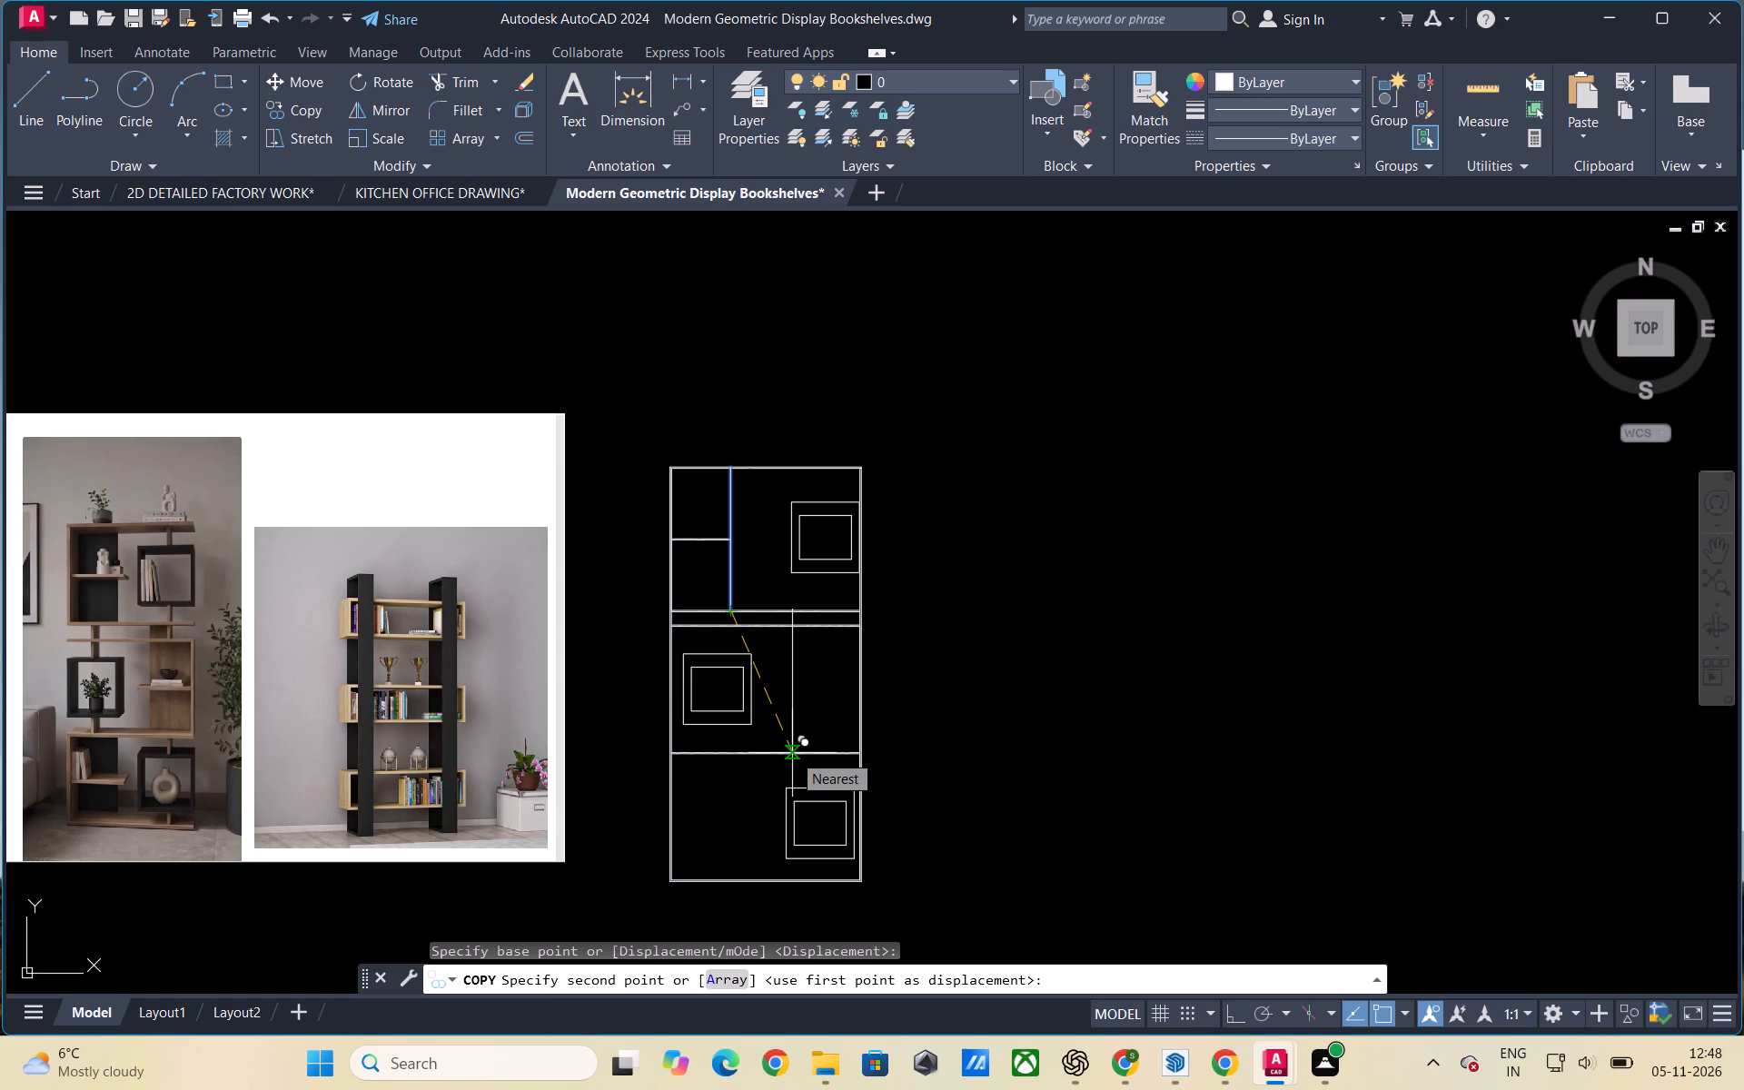
pyautogui.click(792, 753)
pyautogui.press('Escape')
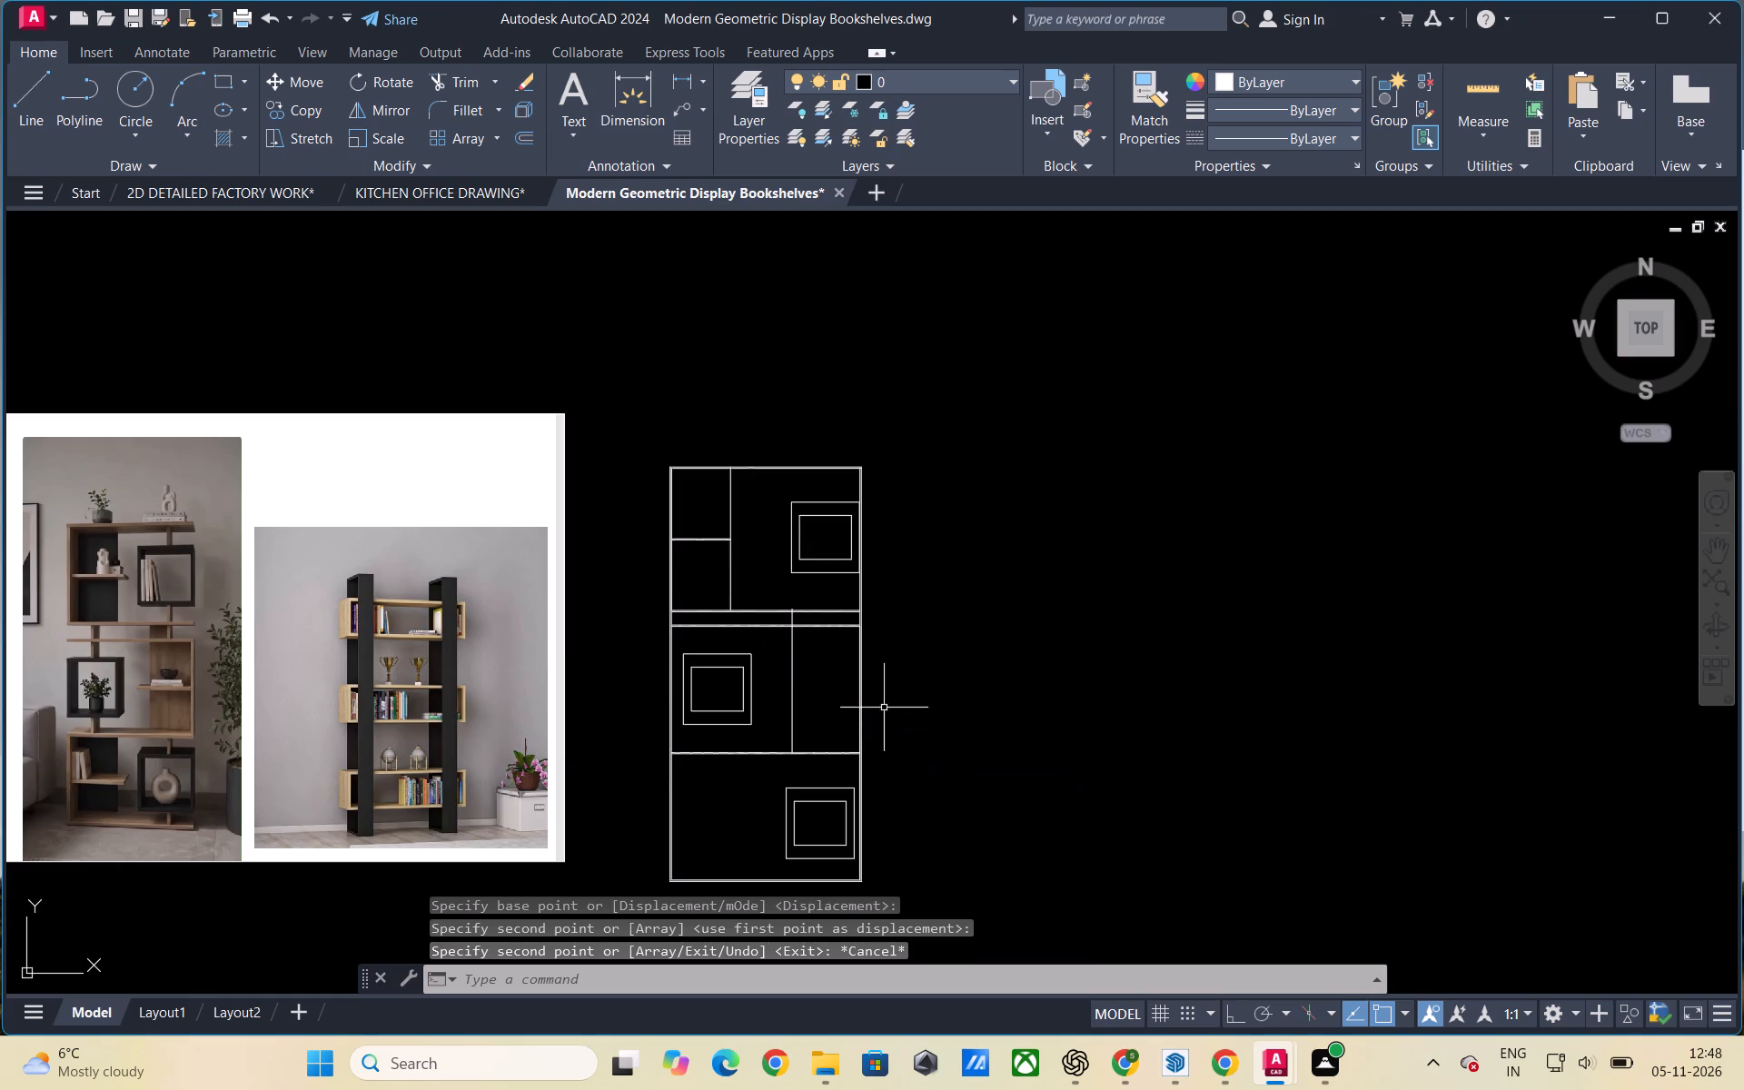
# Trim the copied divider's top end where it crosses the double-line shelf board beneath the upper section.
pyautogui.scroll(5, 775, 602)
pyautogui.write('tr')
pyautogui.press('Return')
pyautogui.press('Return')
pyautogui.click(815, 735)
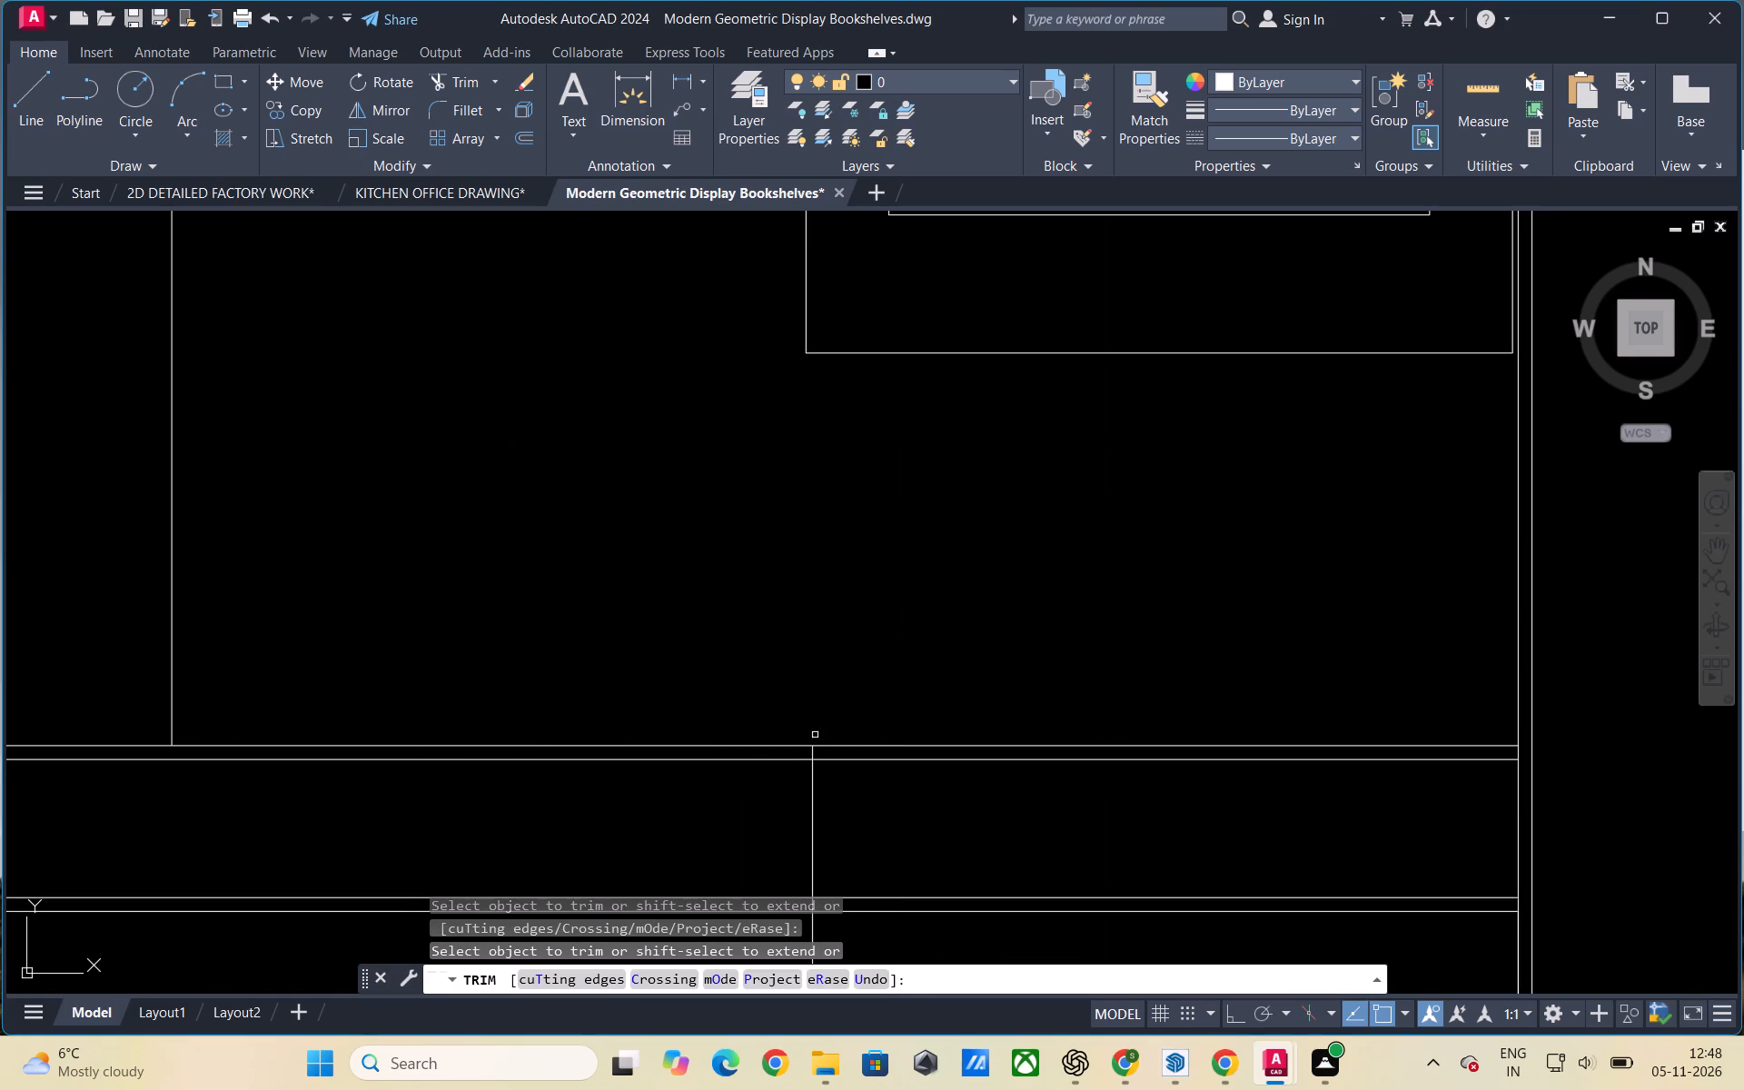
pyautogui.scroll(-4, 808, 629)
pyautogui.scroll(3, 804, 646)
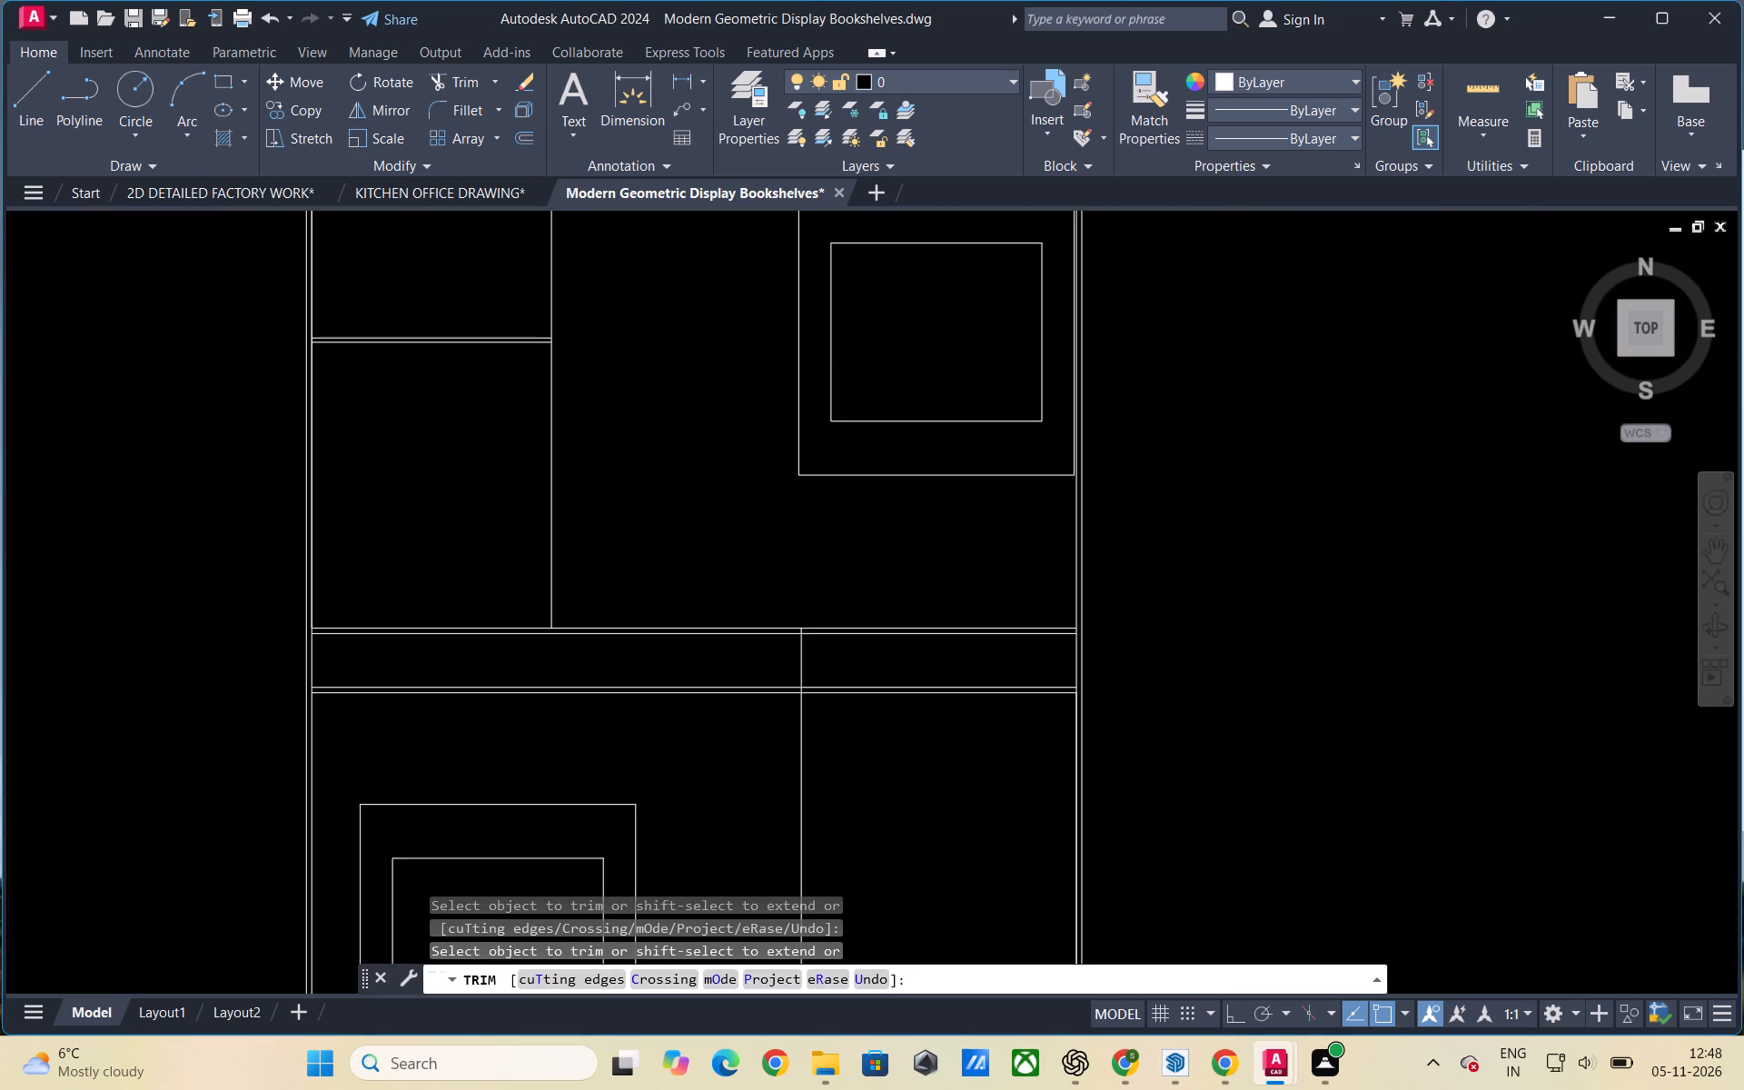
pyautogui.scroll(4, 805, 647)
pyautogui.click(830, 541)
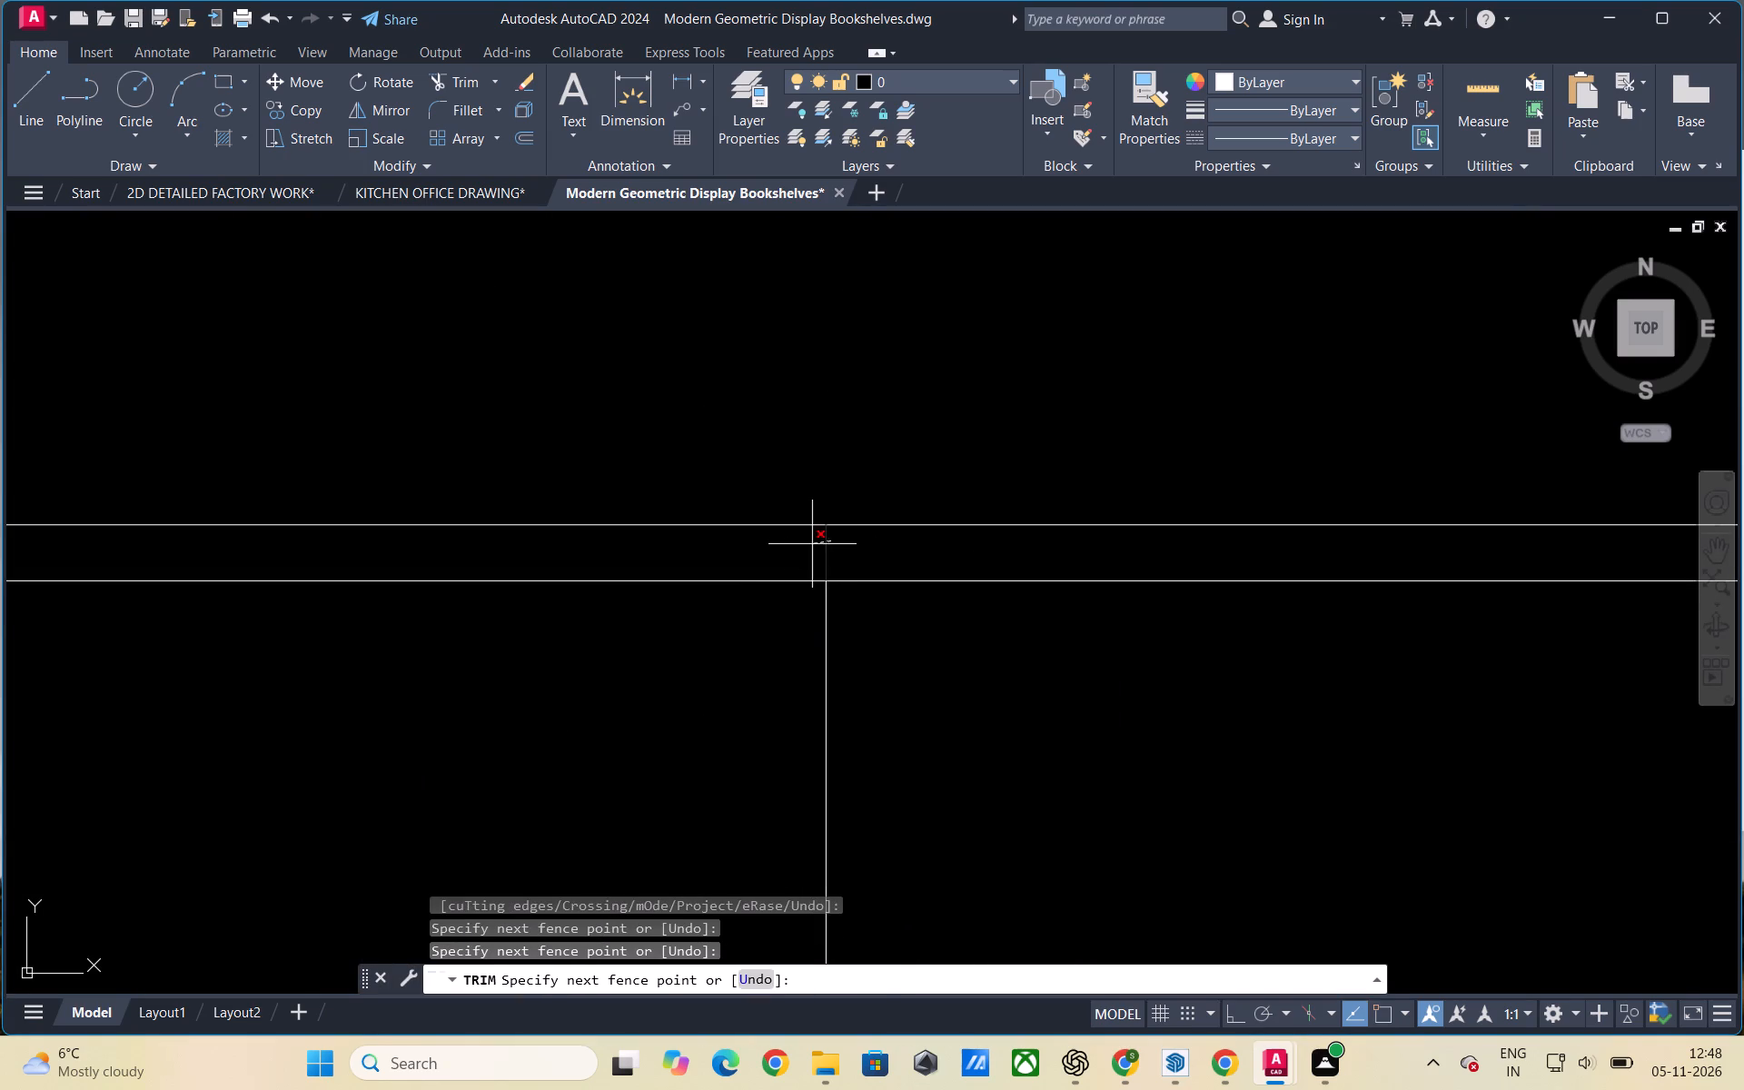
pyautogui.click(808, 544)
pyautogui.scroll(-7, 763, 592)
pyautogui.press('Escape')
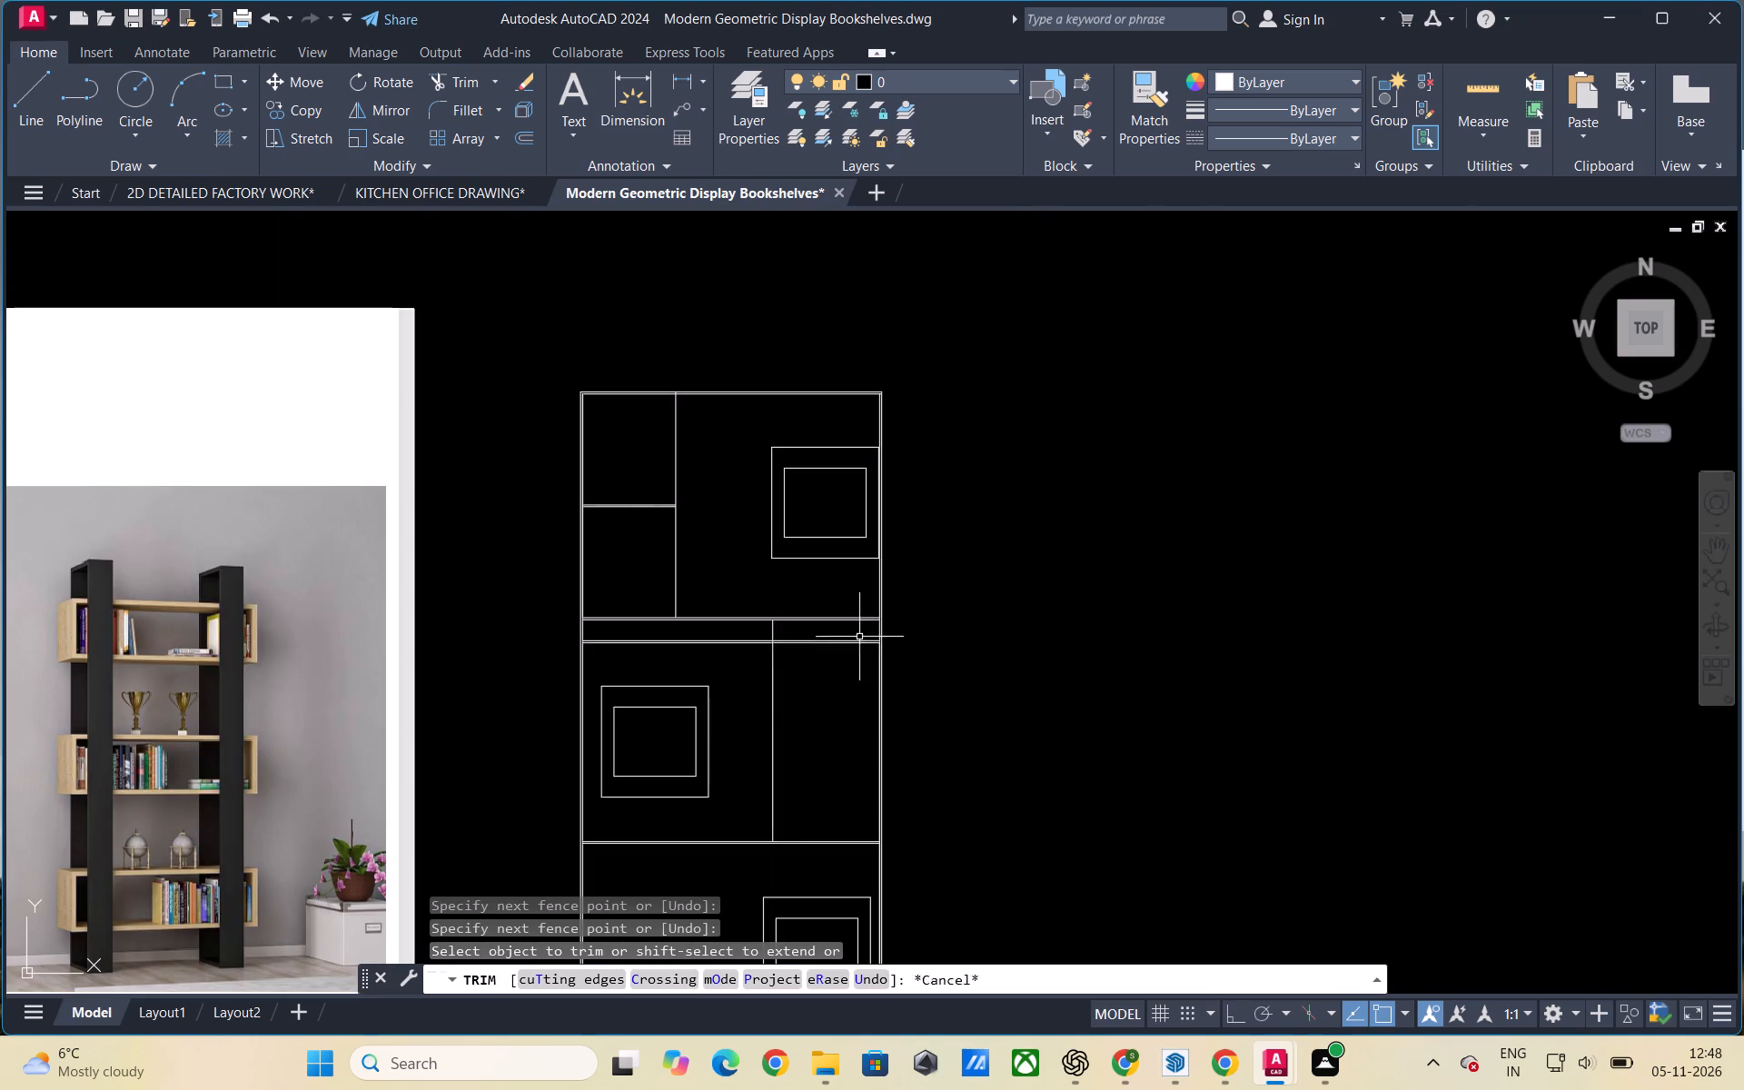
# Save the drawing.
pyautogui.scroll(-3, 874, 632)
pyautogui.hotkey('ctrl', 's')
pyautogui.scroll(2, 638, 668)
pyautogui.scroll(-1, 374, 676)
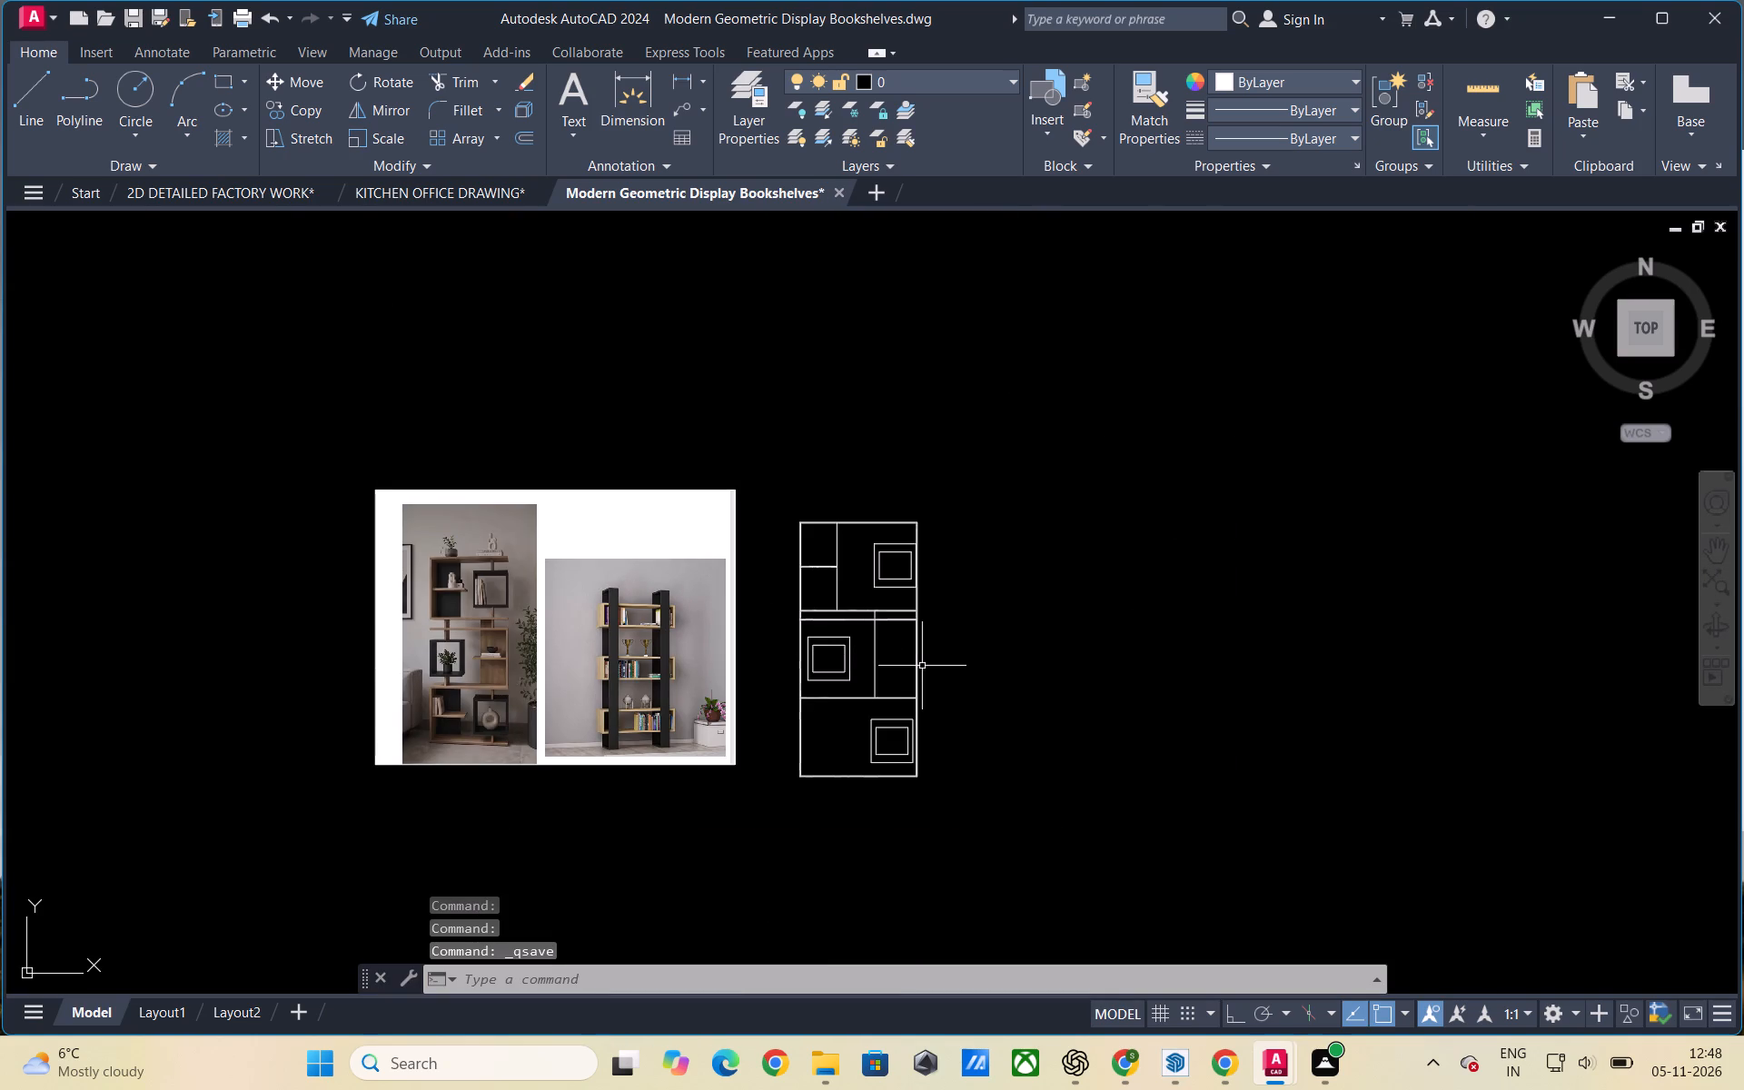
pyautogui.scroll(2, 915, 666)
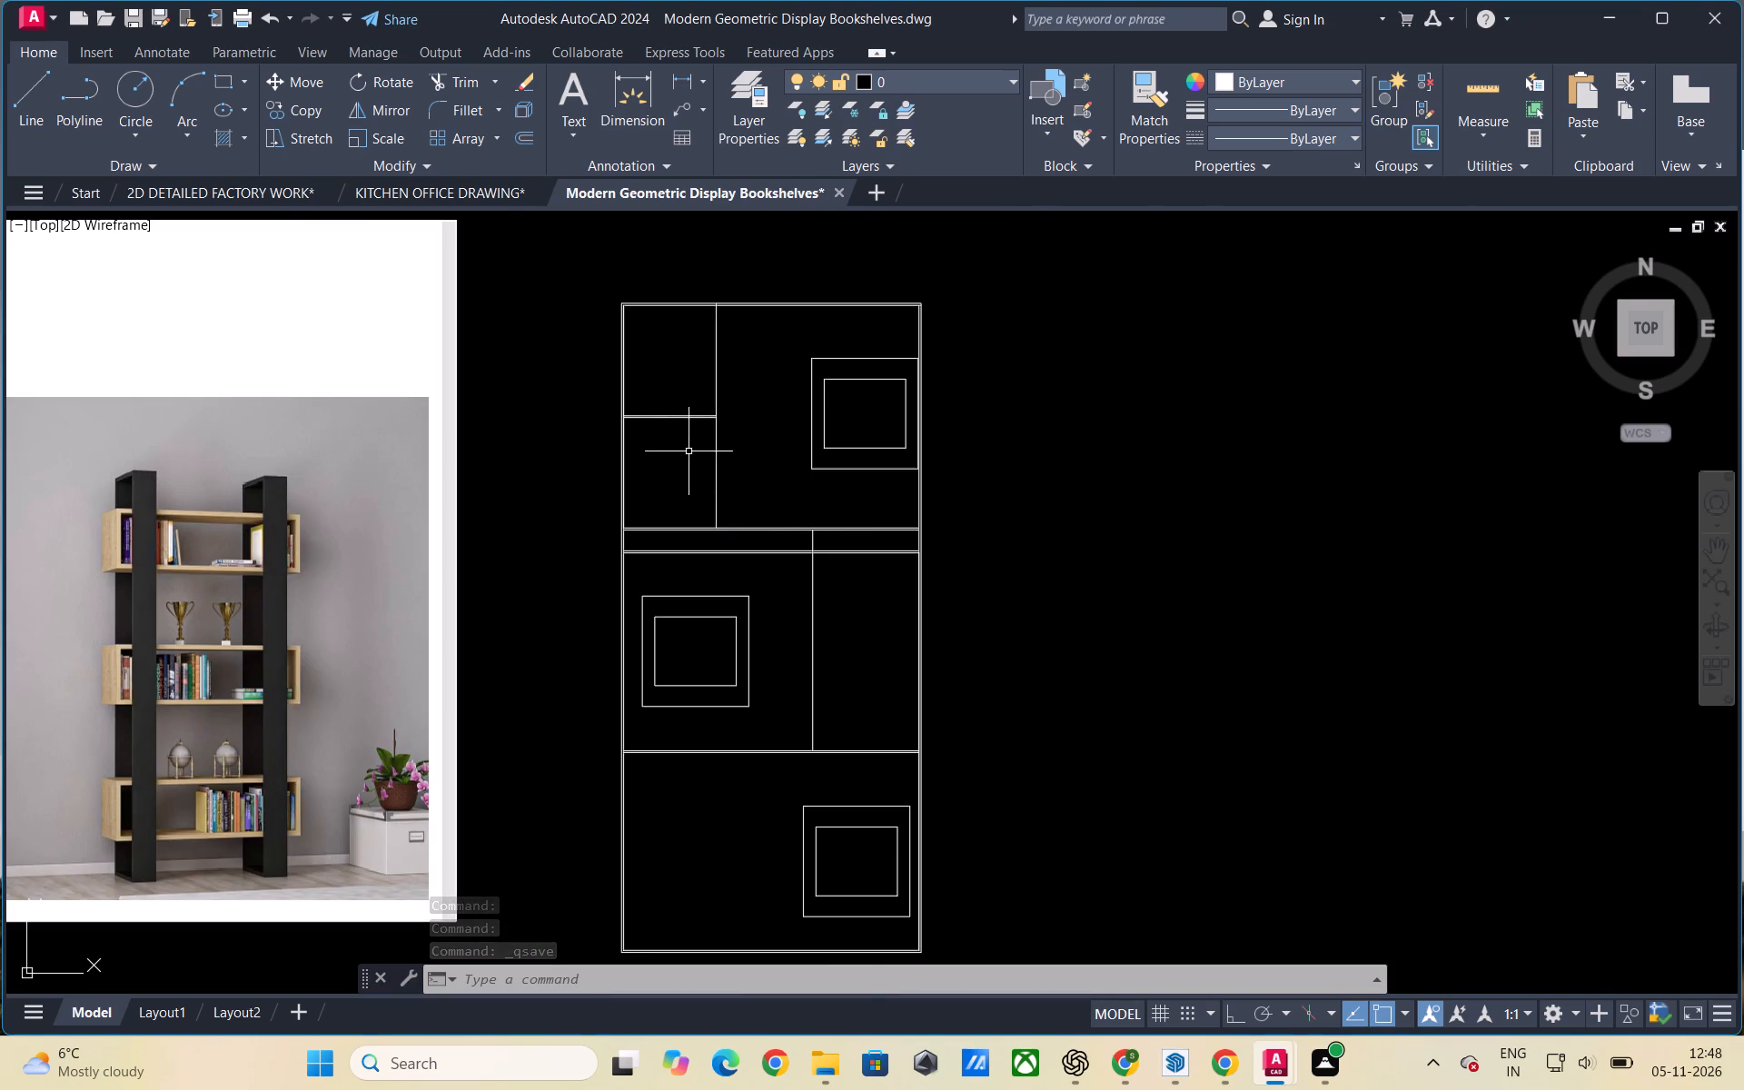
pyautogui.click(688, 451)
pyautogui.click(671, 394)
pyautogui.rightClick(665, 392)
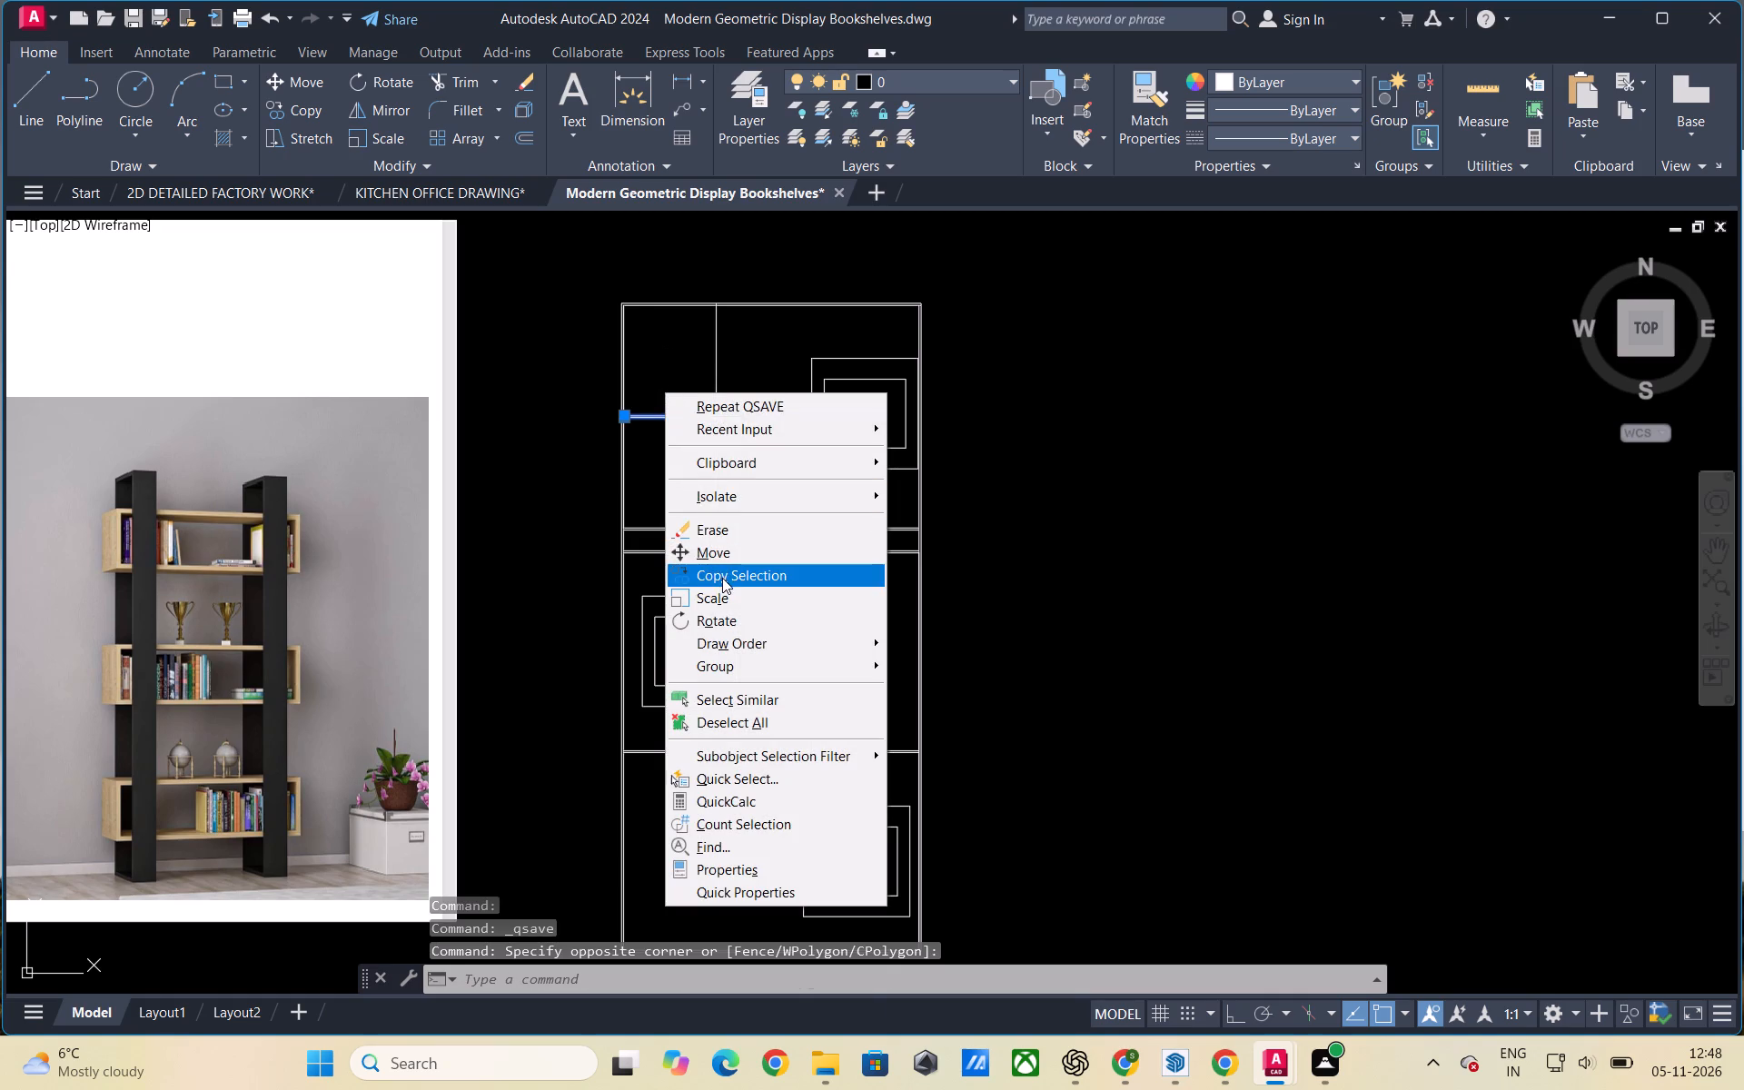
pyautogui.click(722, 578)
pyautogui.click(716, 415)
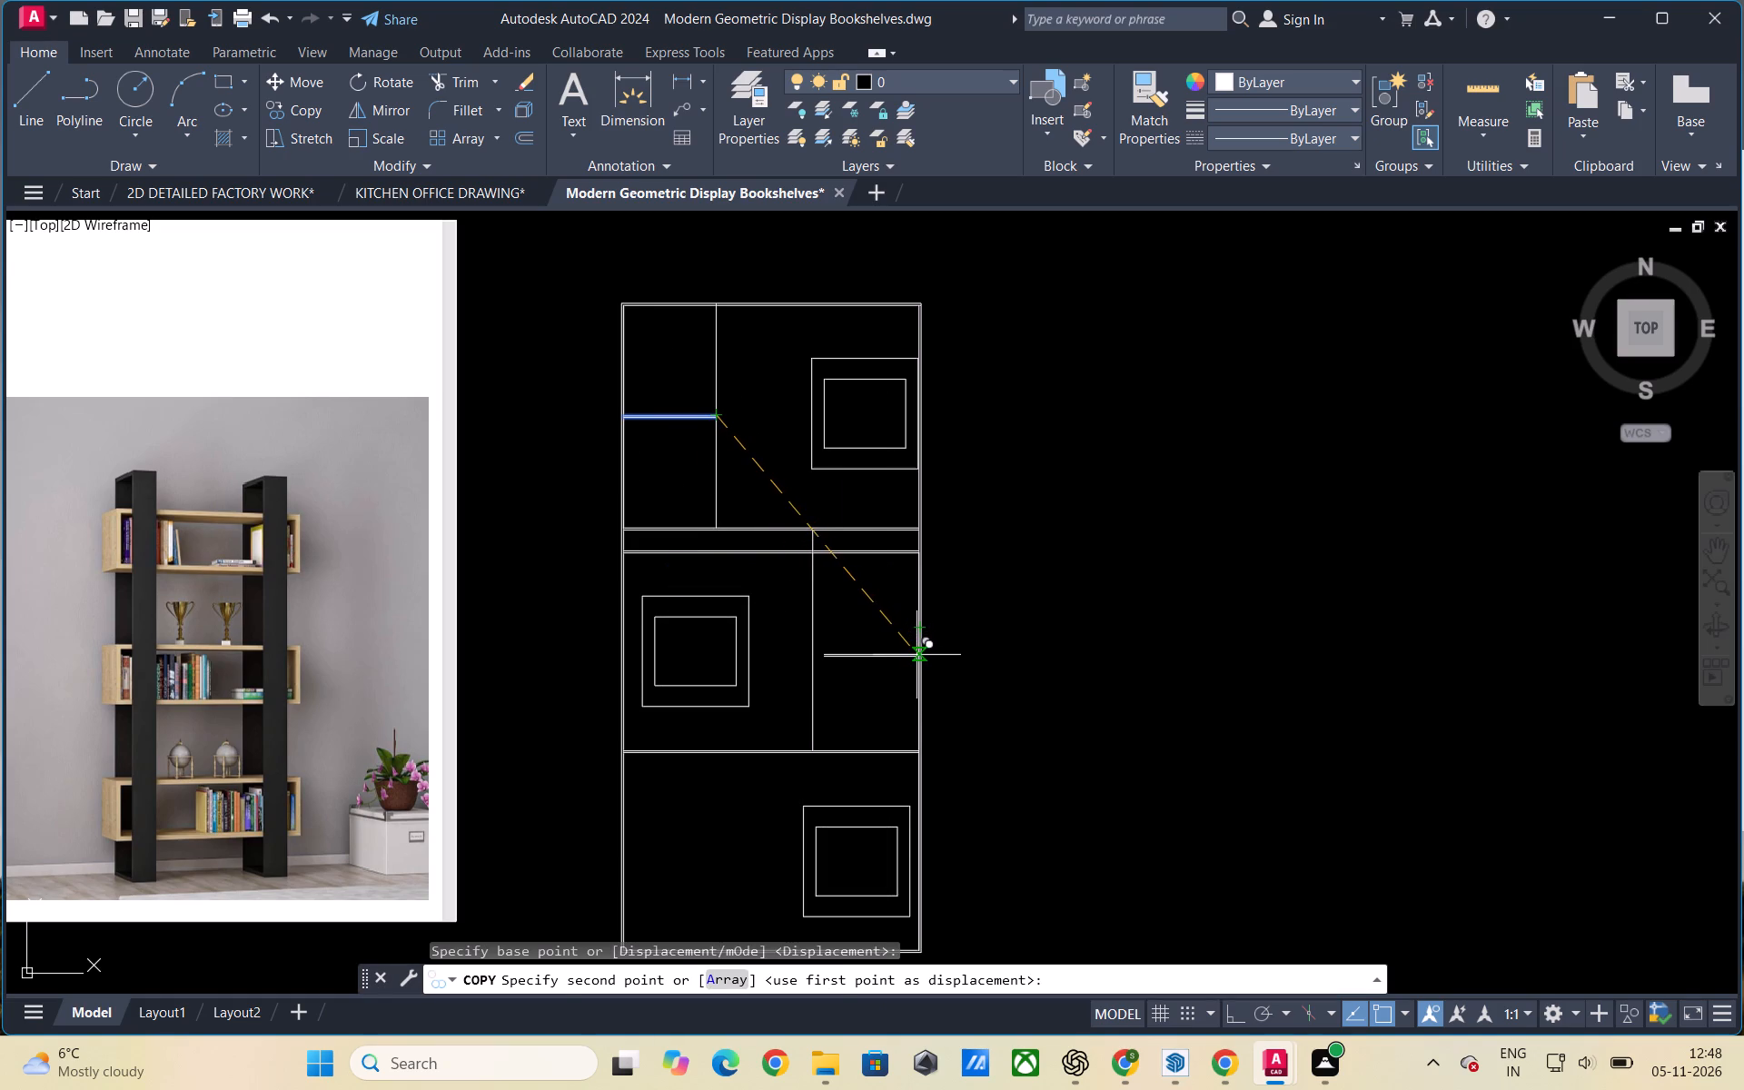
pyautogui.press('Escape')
# Draw a vertical line along the right side panel's inner face from the middle section's upper shelf board to its bottom shelf board.
pyautogui.scroll(2, 917, 590)
pyautogui.scroll(-1, 706, 588)
pyautogui.scroll(1, 904, 598)
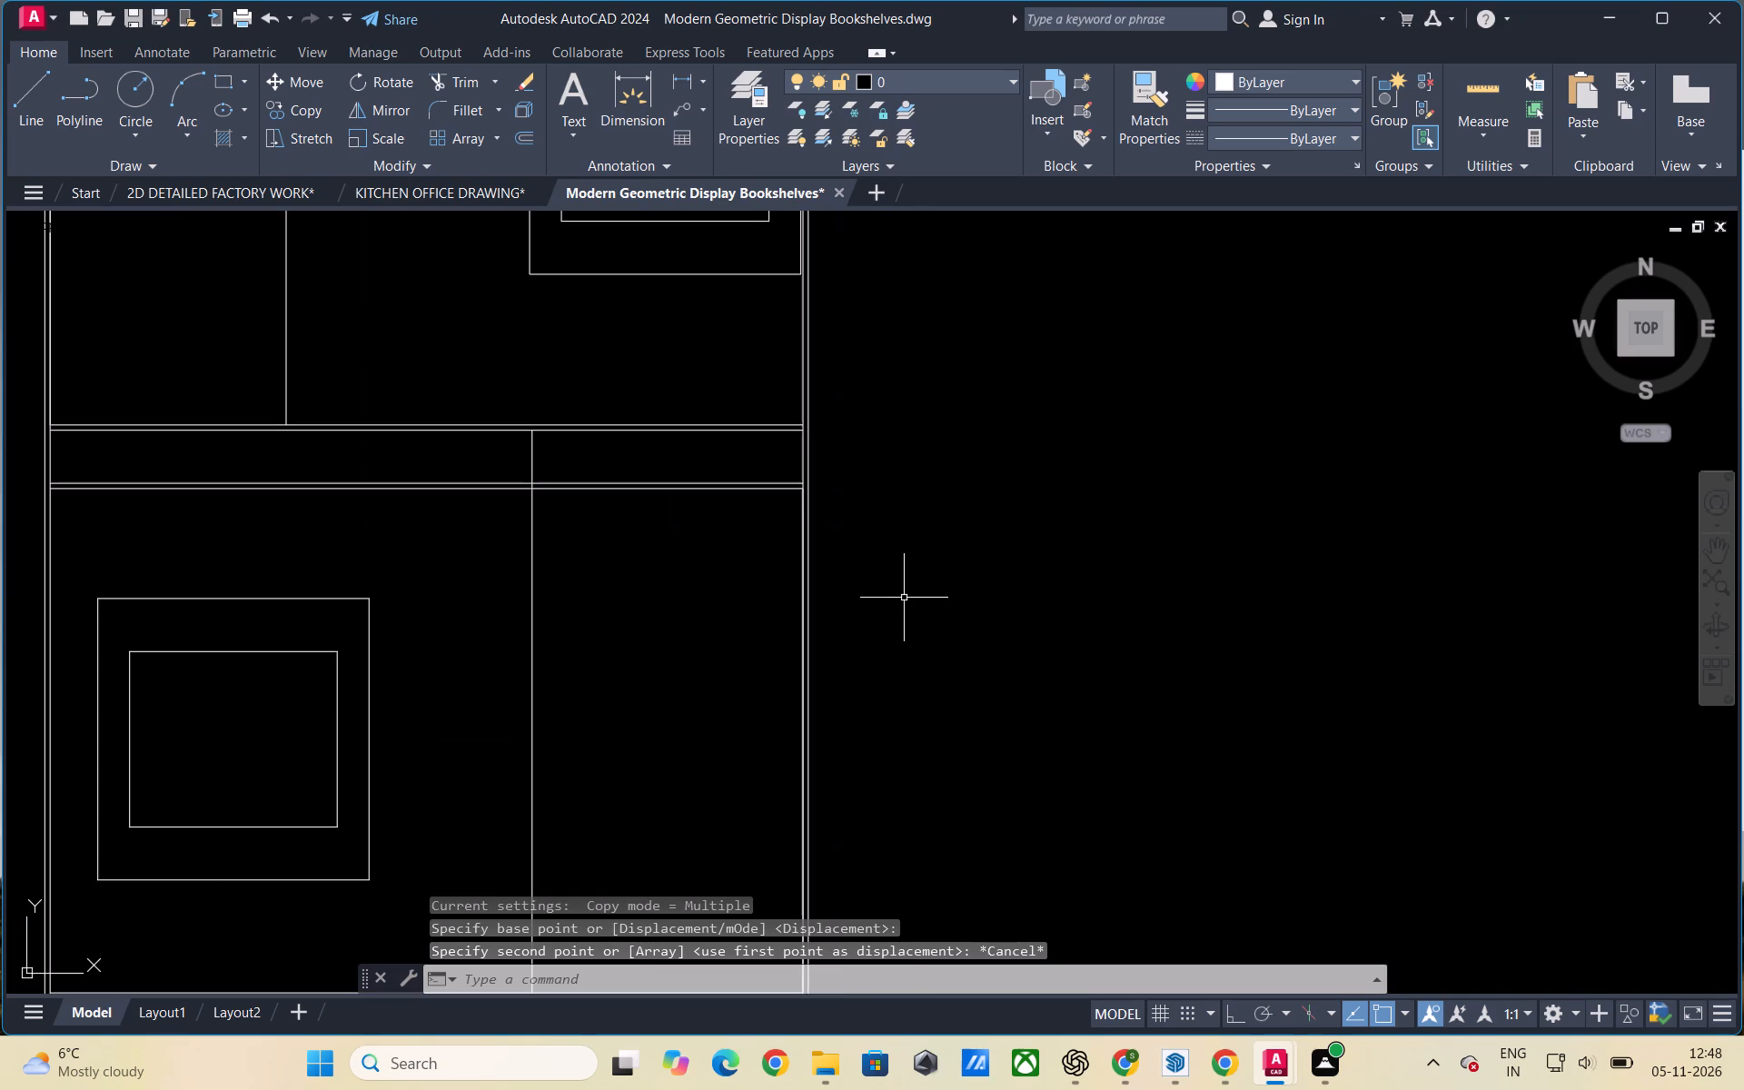
pyautogui.press('l')
pyautogui.press('Return')
pyautogui.scroll(3, 846, 512)
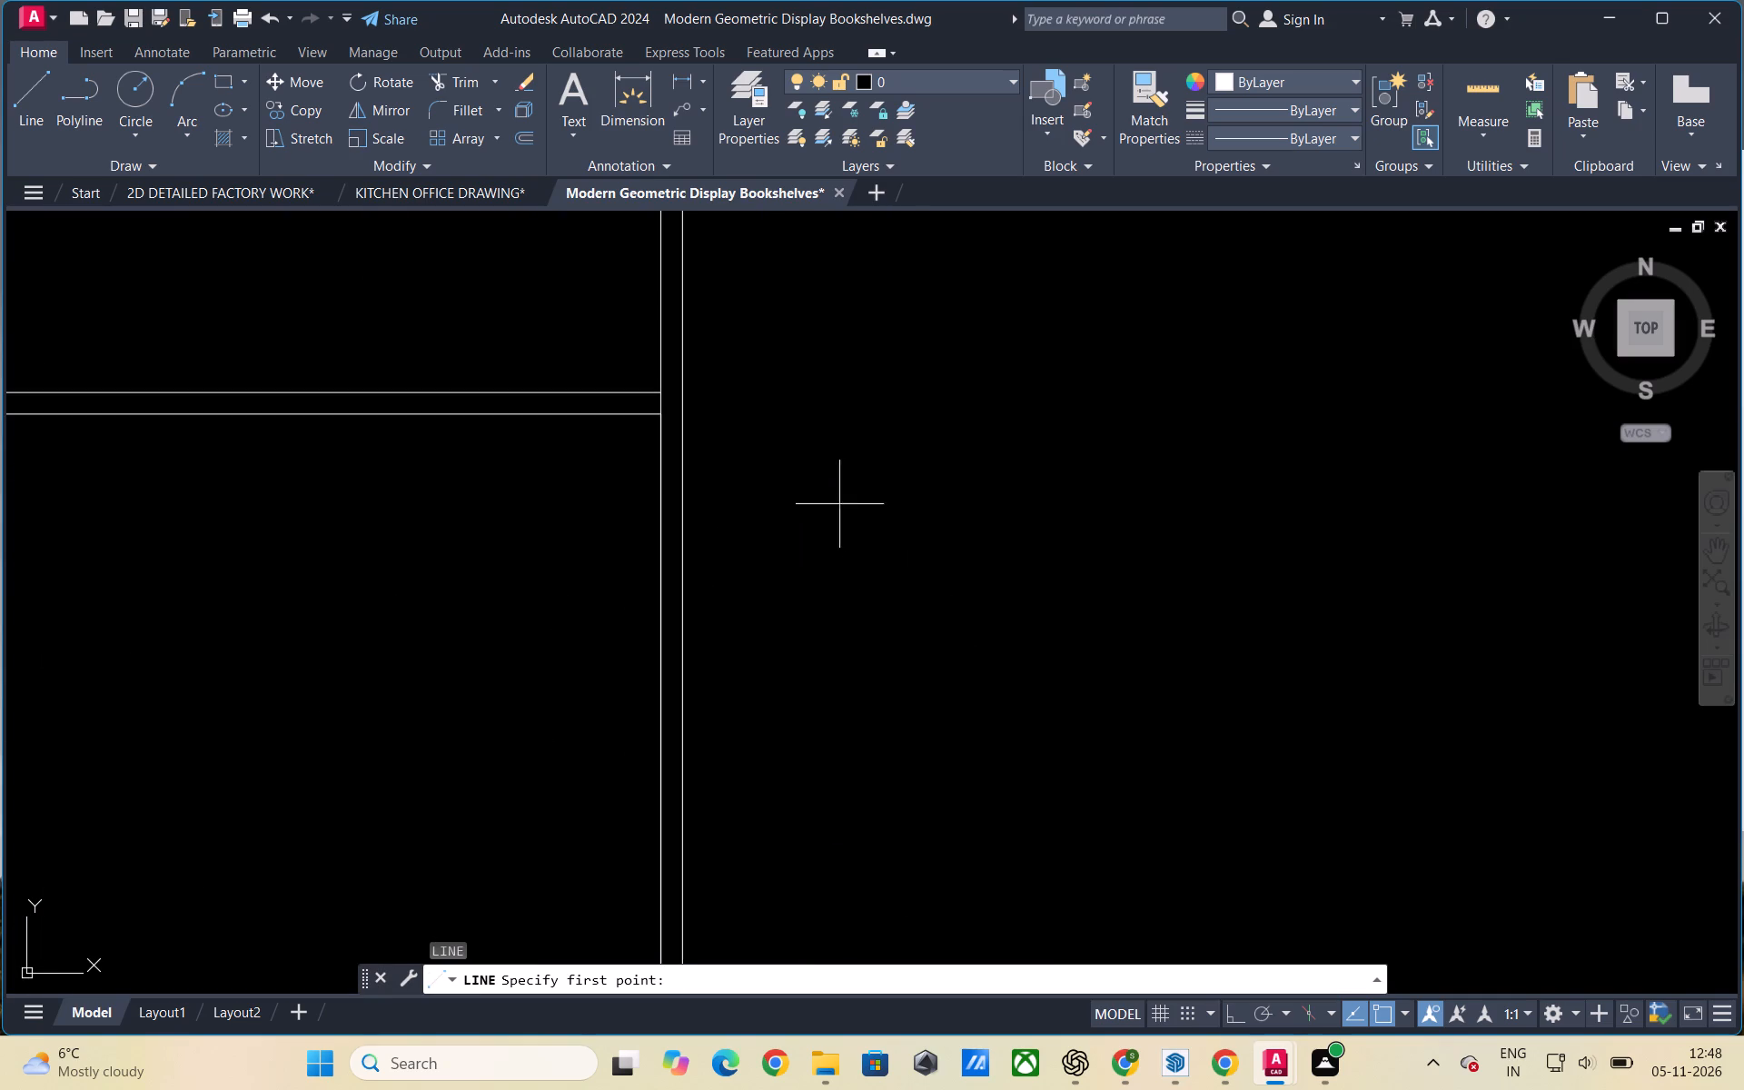
pyautogui.click(657, 416)
pyautogui.scroll(-4, 826, 417)
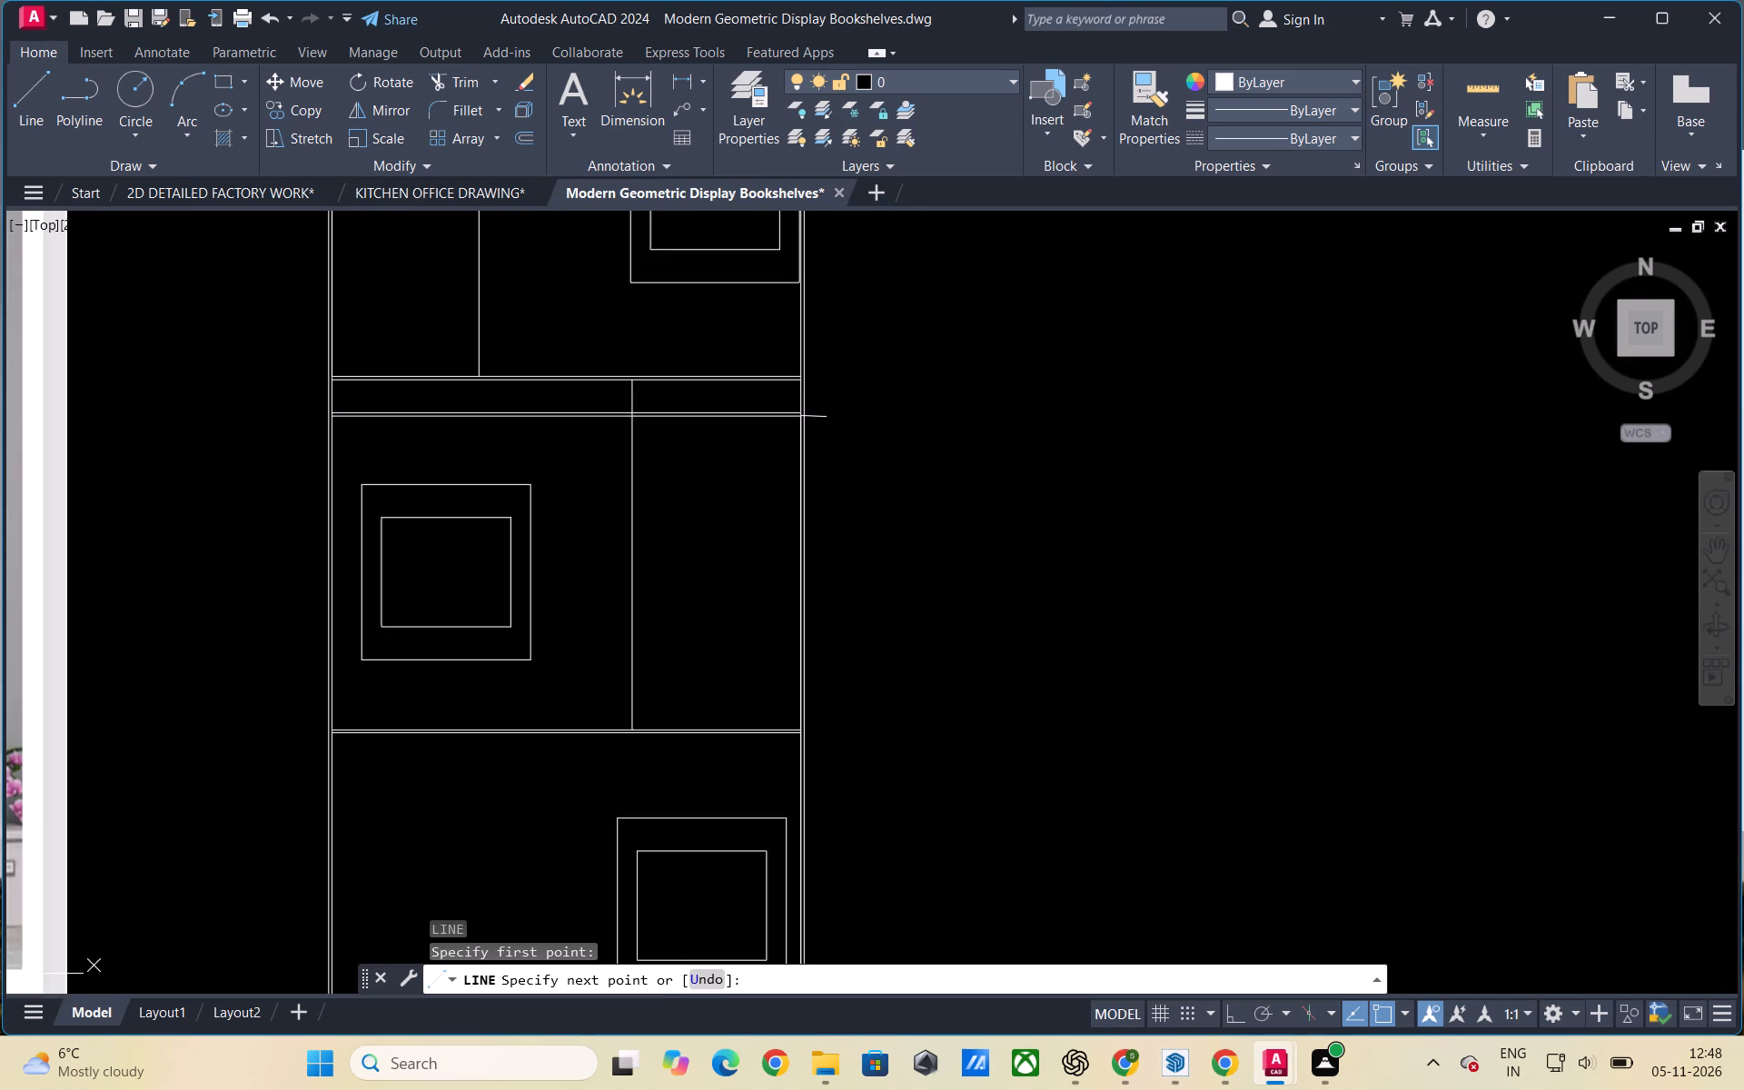
pyautogui.scroll(2, 790, 712)
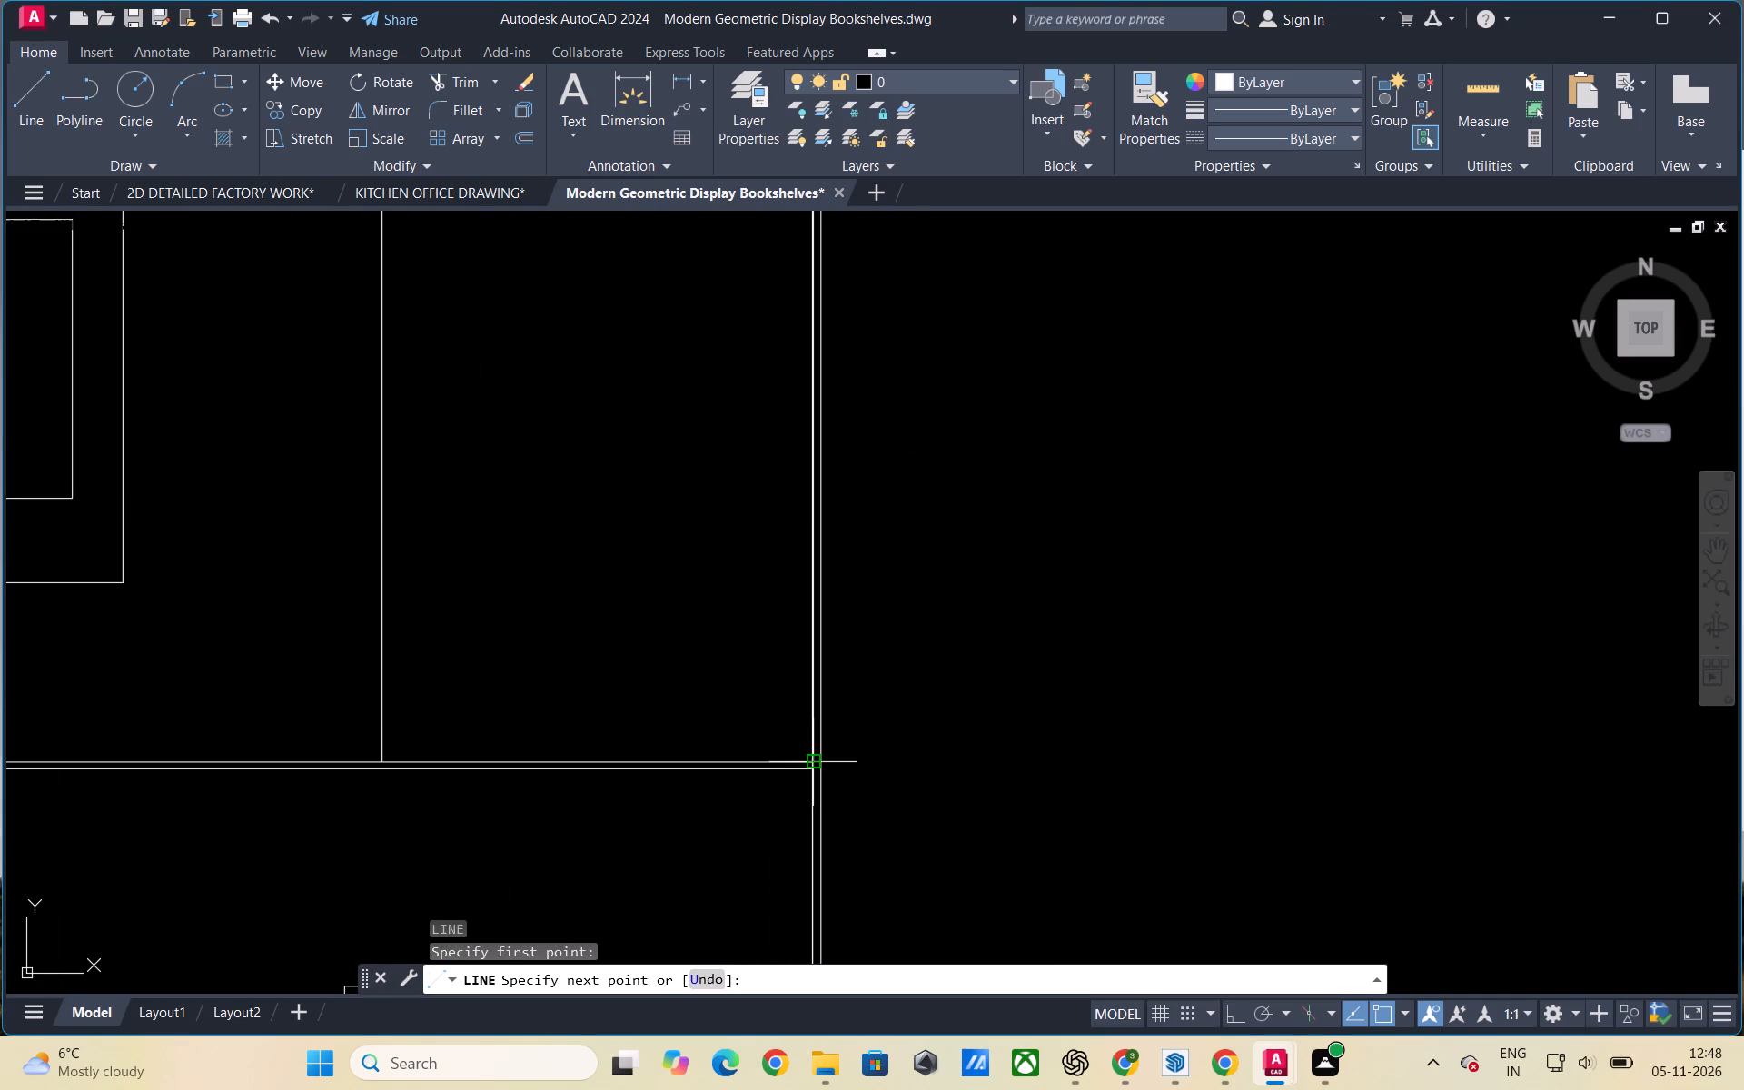
pyautogui.click(809, 764)
pyautogui.scroll(-2, 603, 760)
pyautogui.press('Escape')
pyautogui.press('Escape')
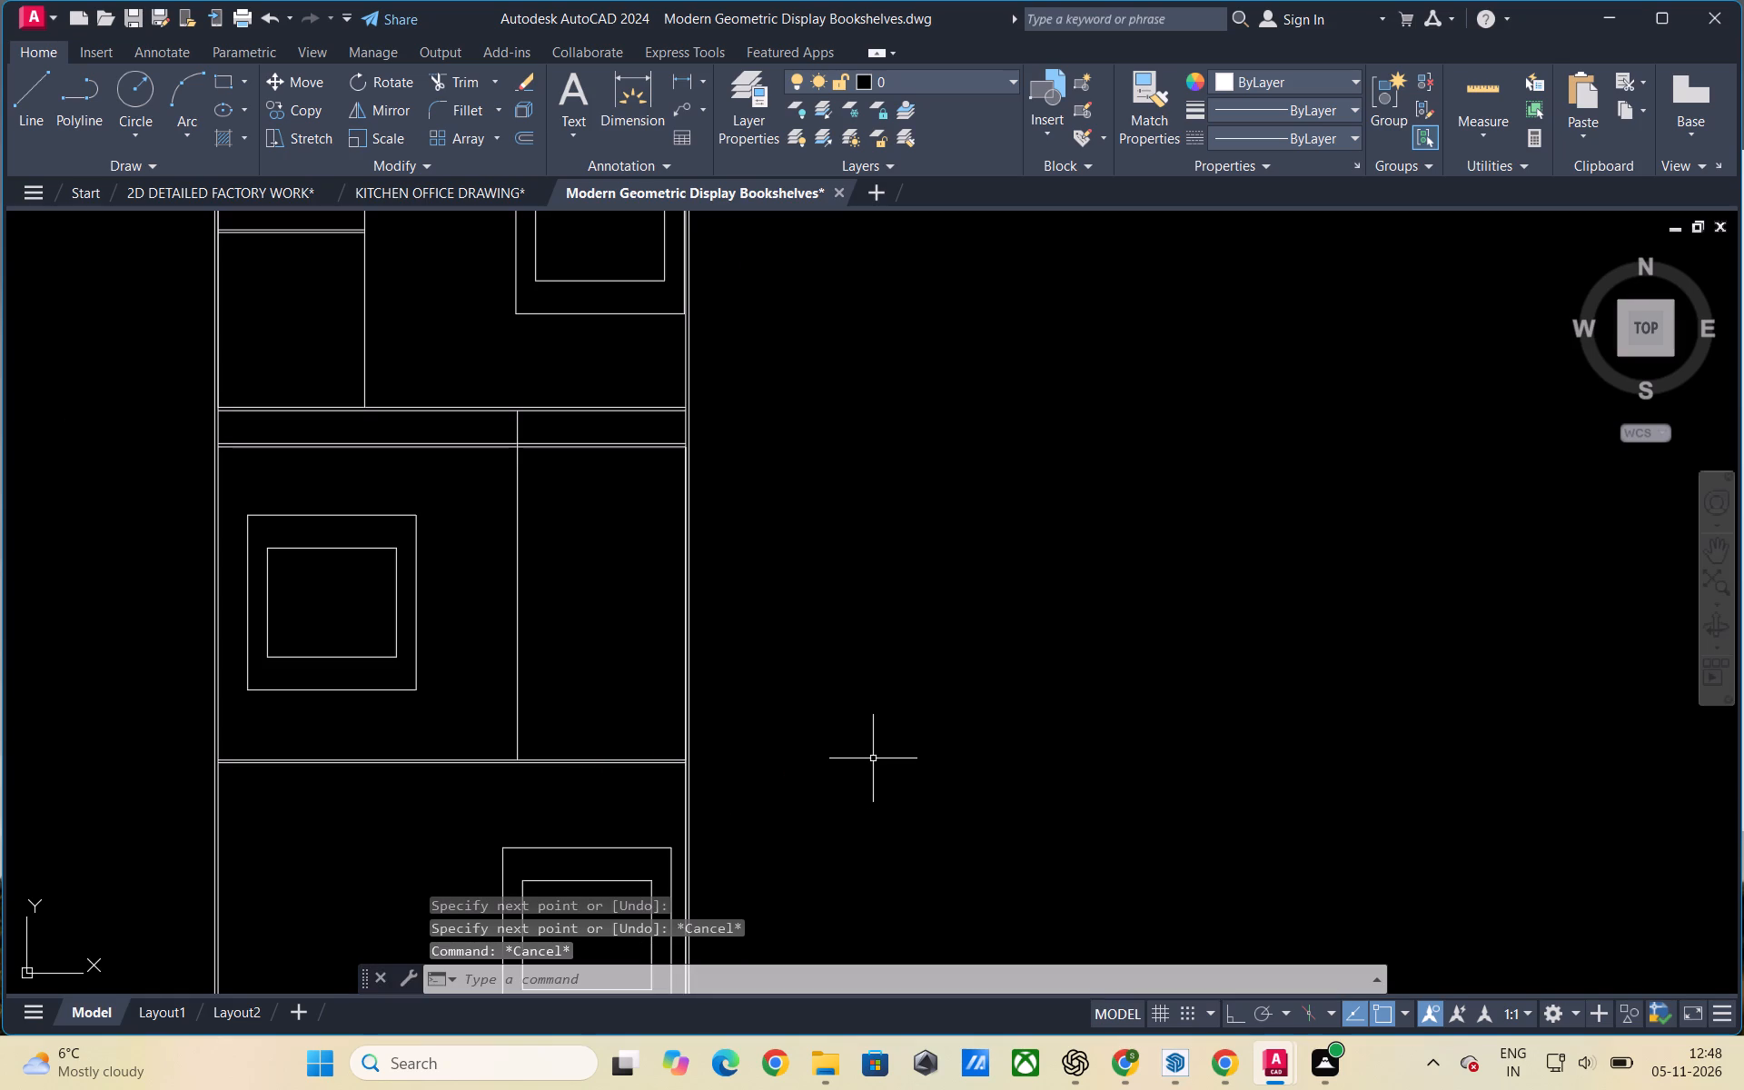
# Draw a horizontal guide line from the midpoint of the middle section's right inner face straight across to its vertical divider.
pyautogui.press('l')
pyautogui.press('Return')
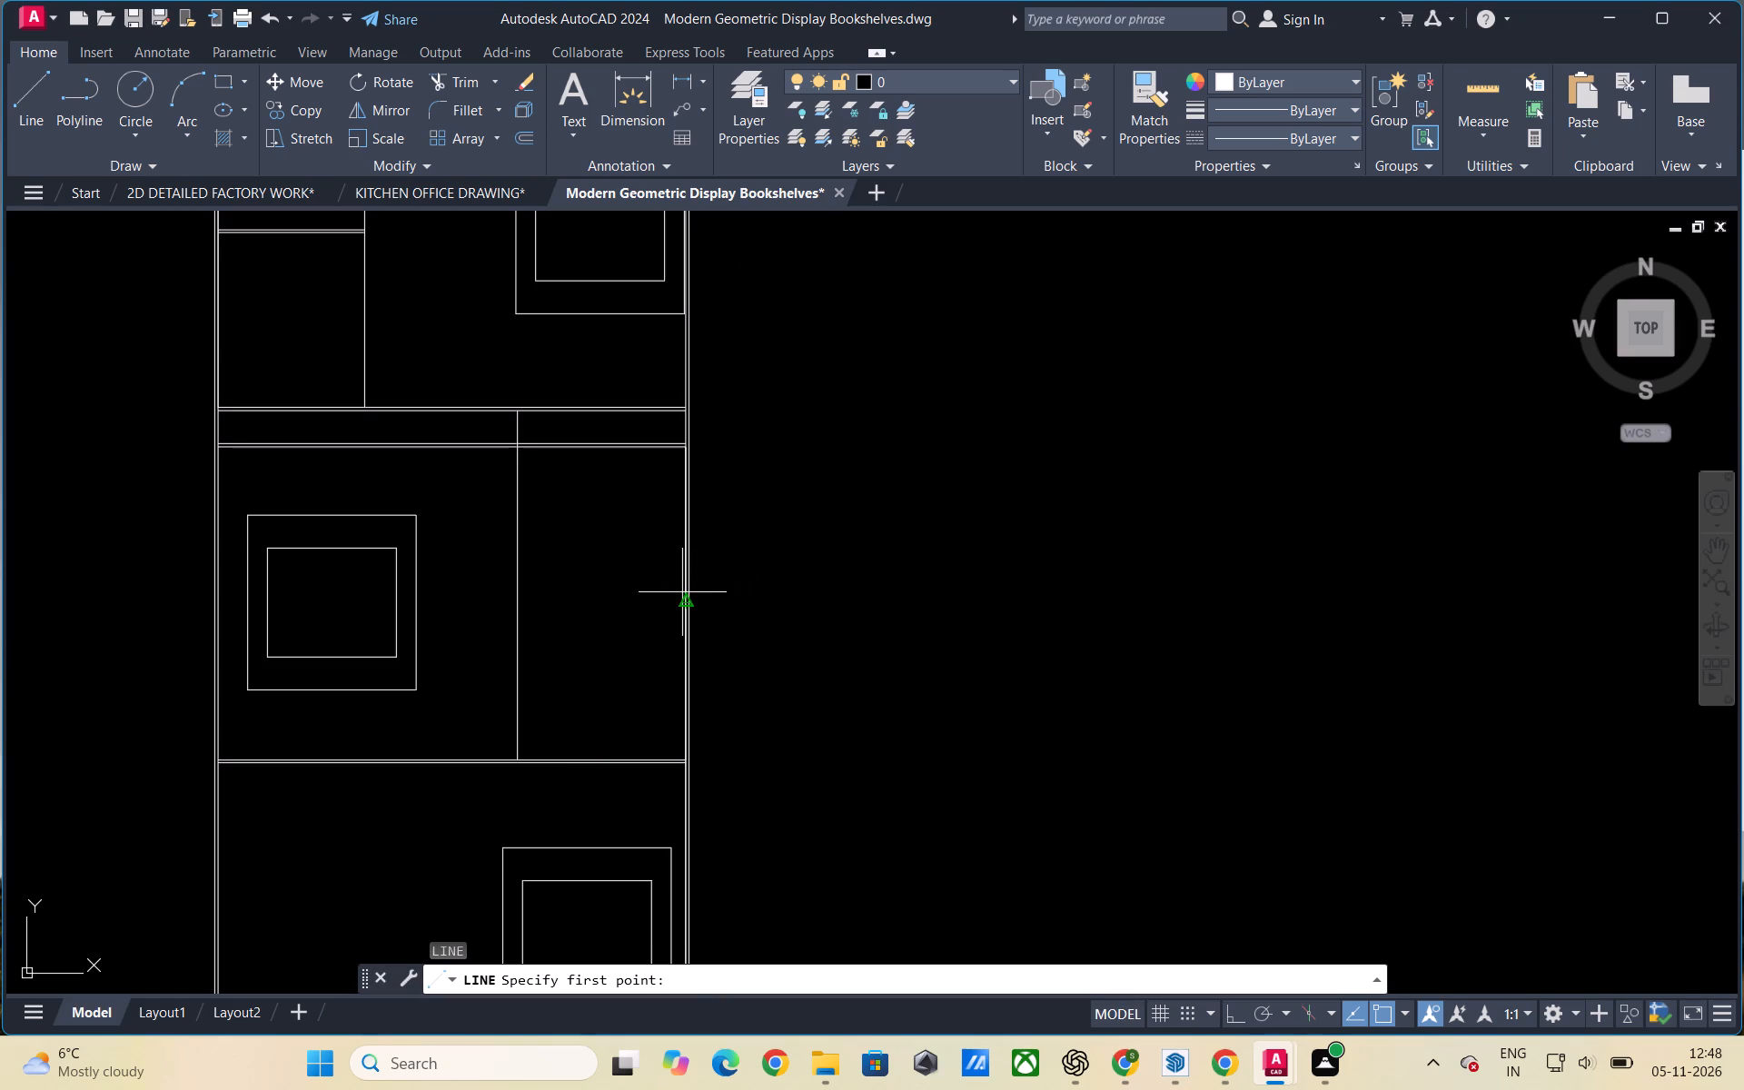
pyautogui.click(682, 606)
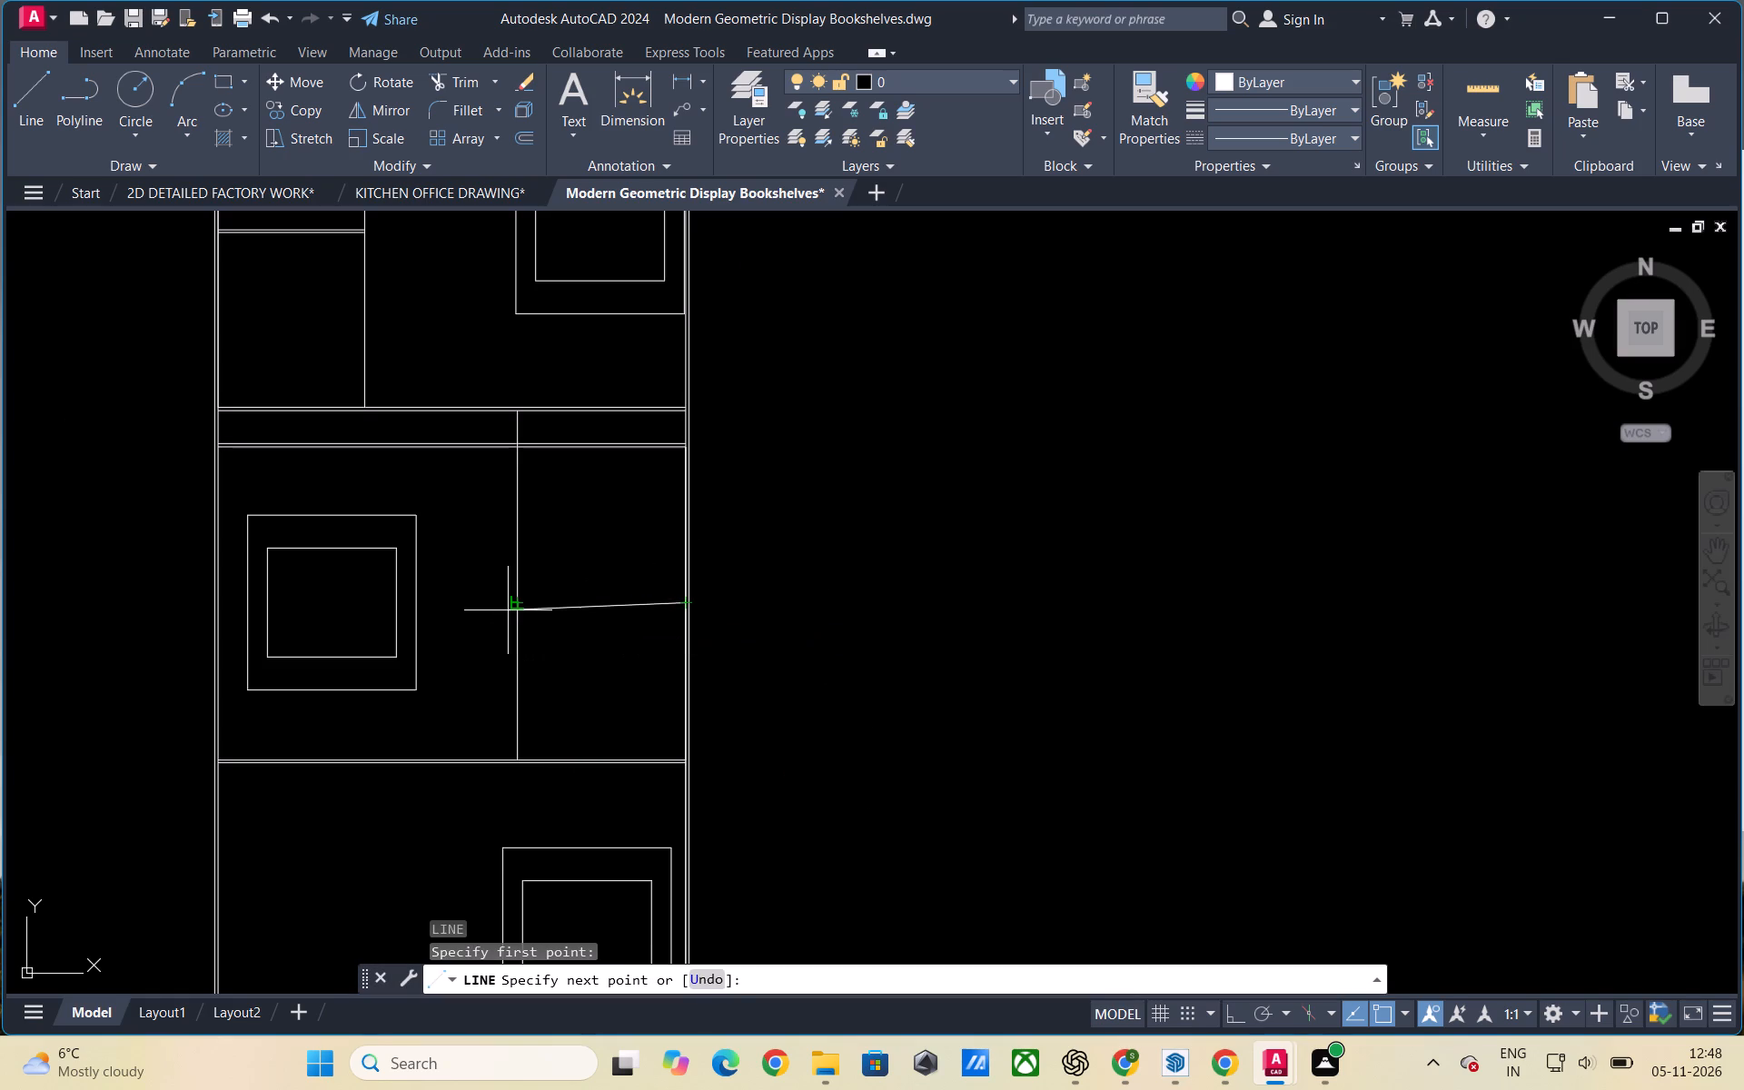
pyautogui.press('F8')
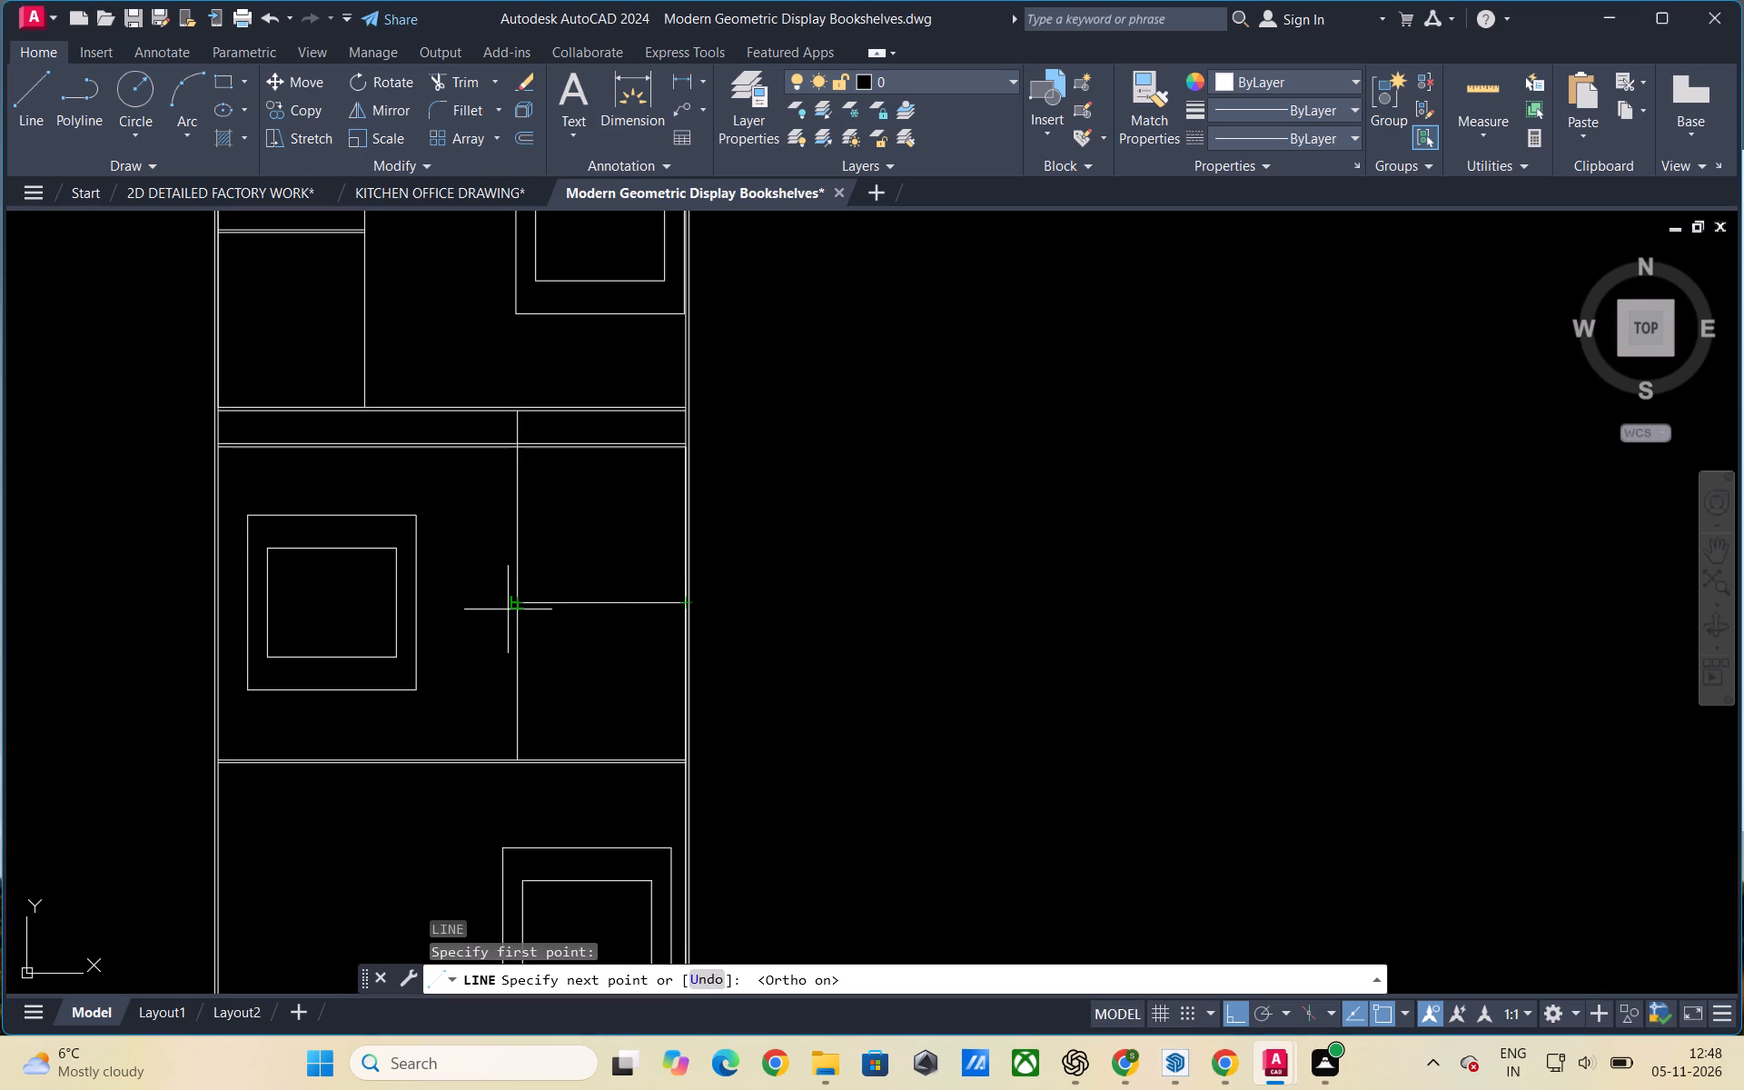
pyautogui.click(514, 609)
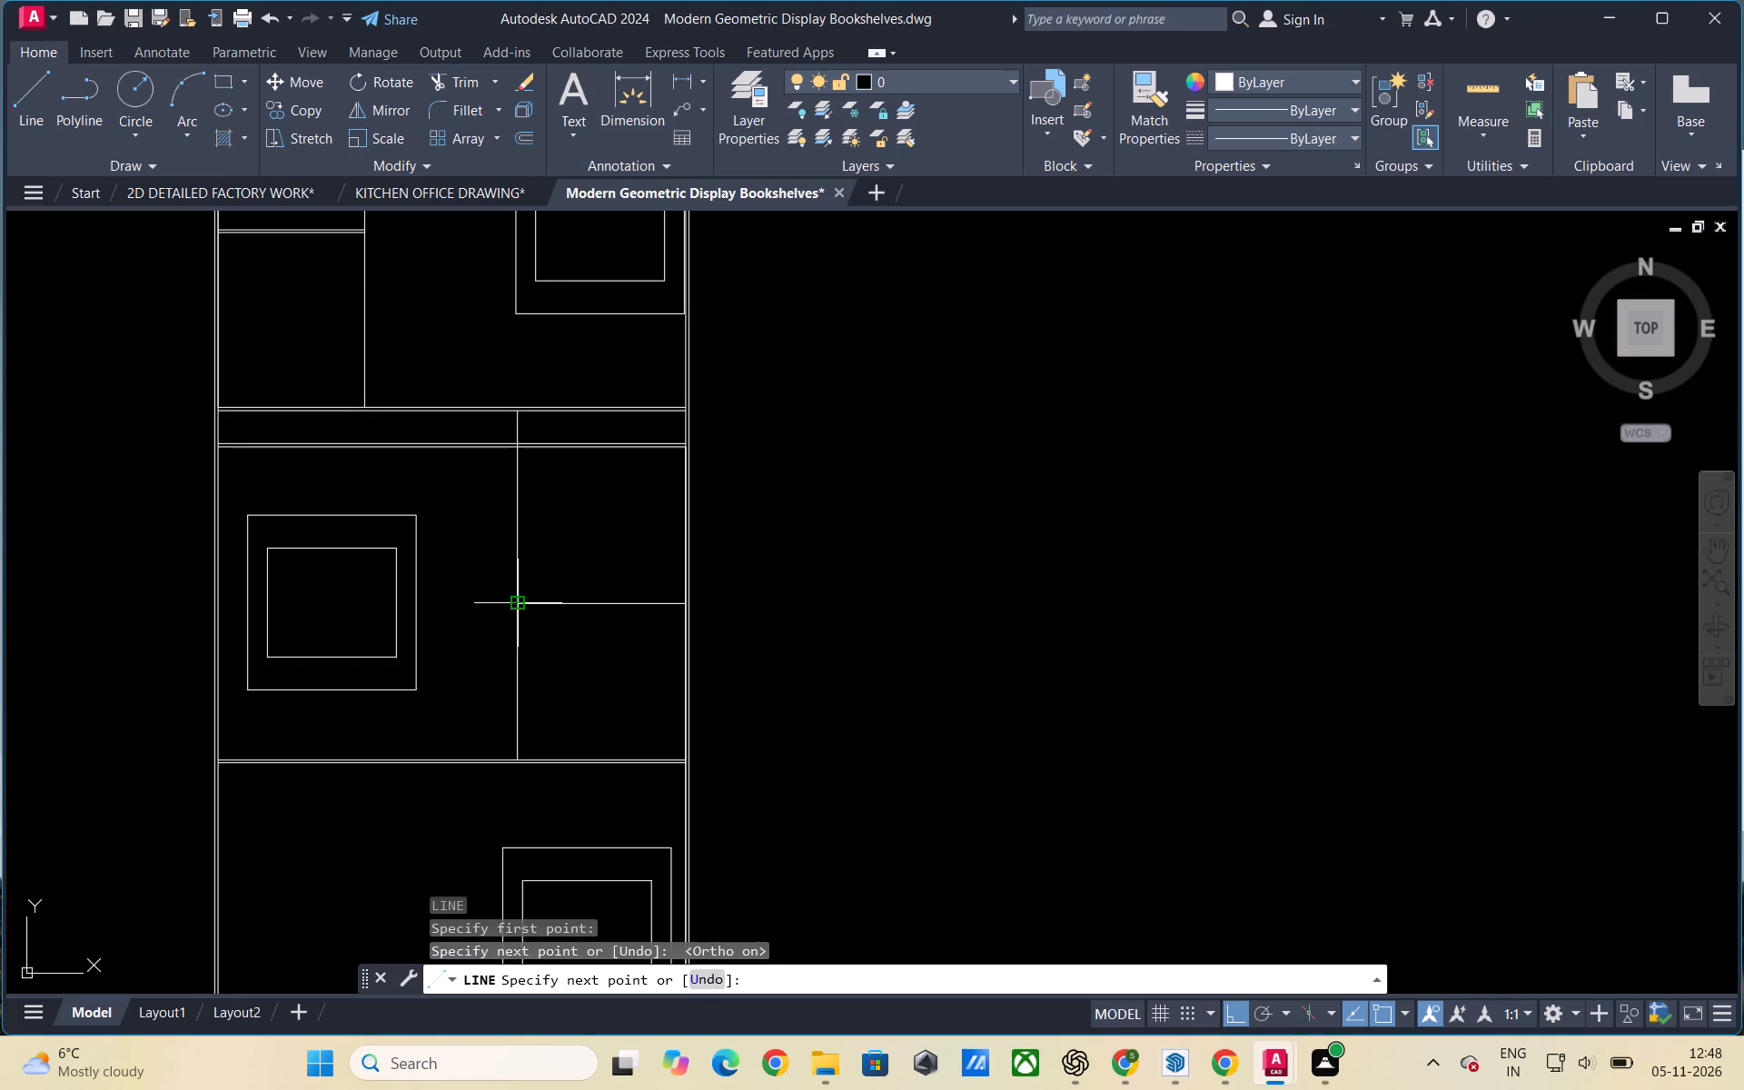
pyautogui.press('Escape')
# Copy the upper-left double-line shelf from its right end to the guide line's right end at the middle section's right side panel.
pyautogui.scroll(-2, 991, 682)
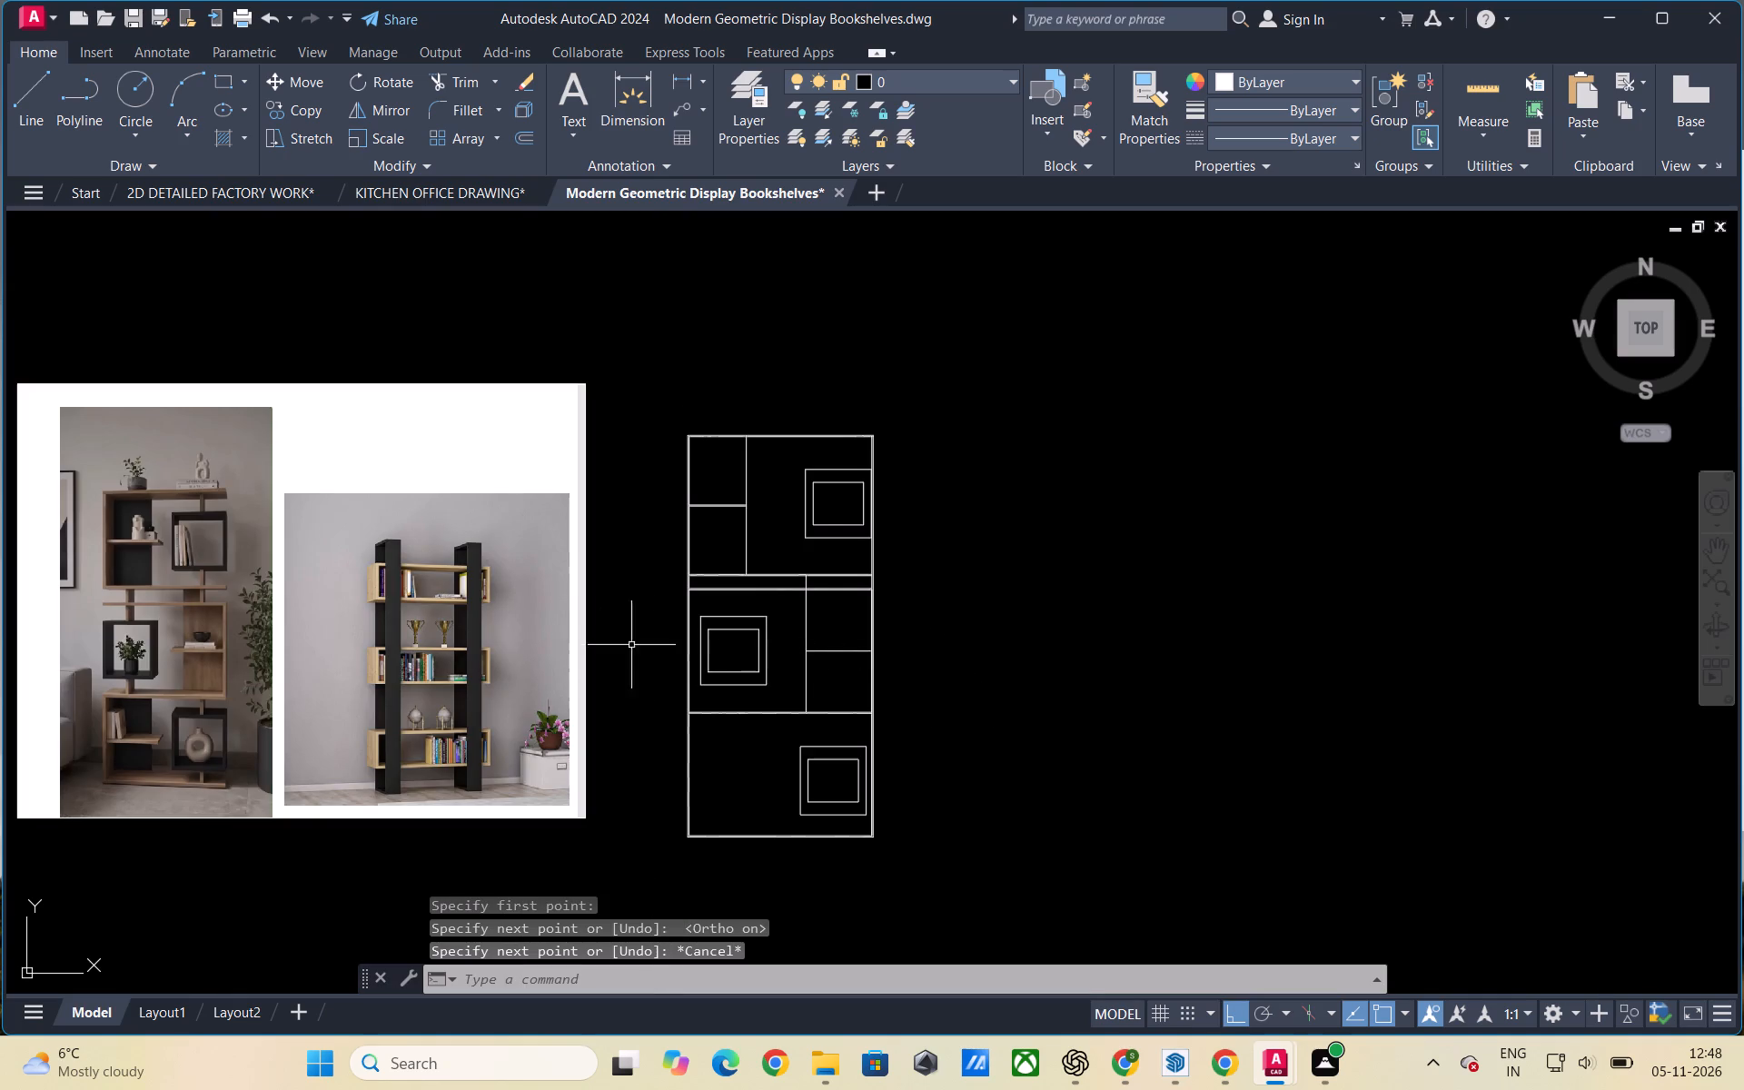
pyautogui.scroll(2, 842, 657)
pyautogui.scroll(-1, 693, 669)
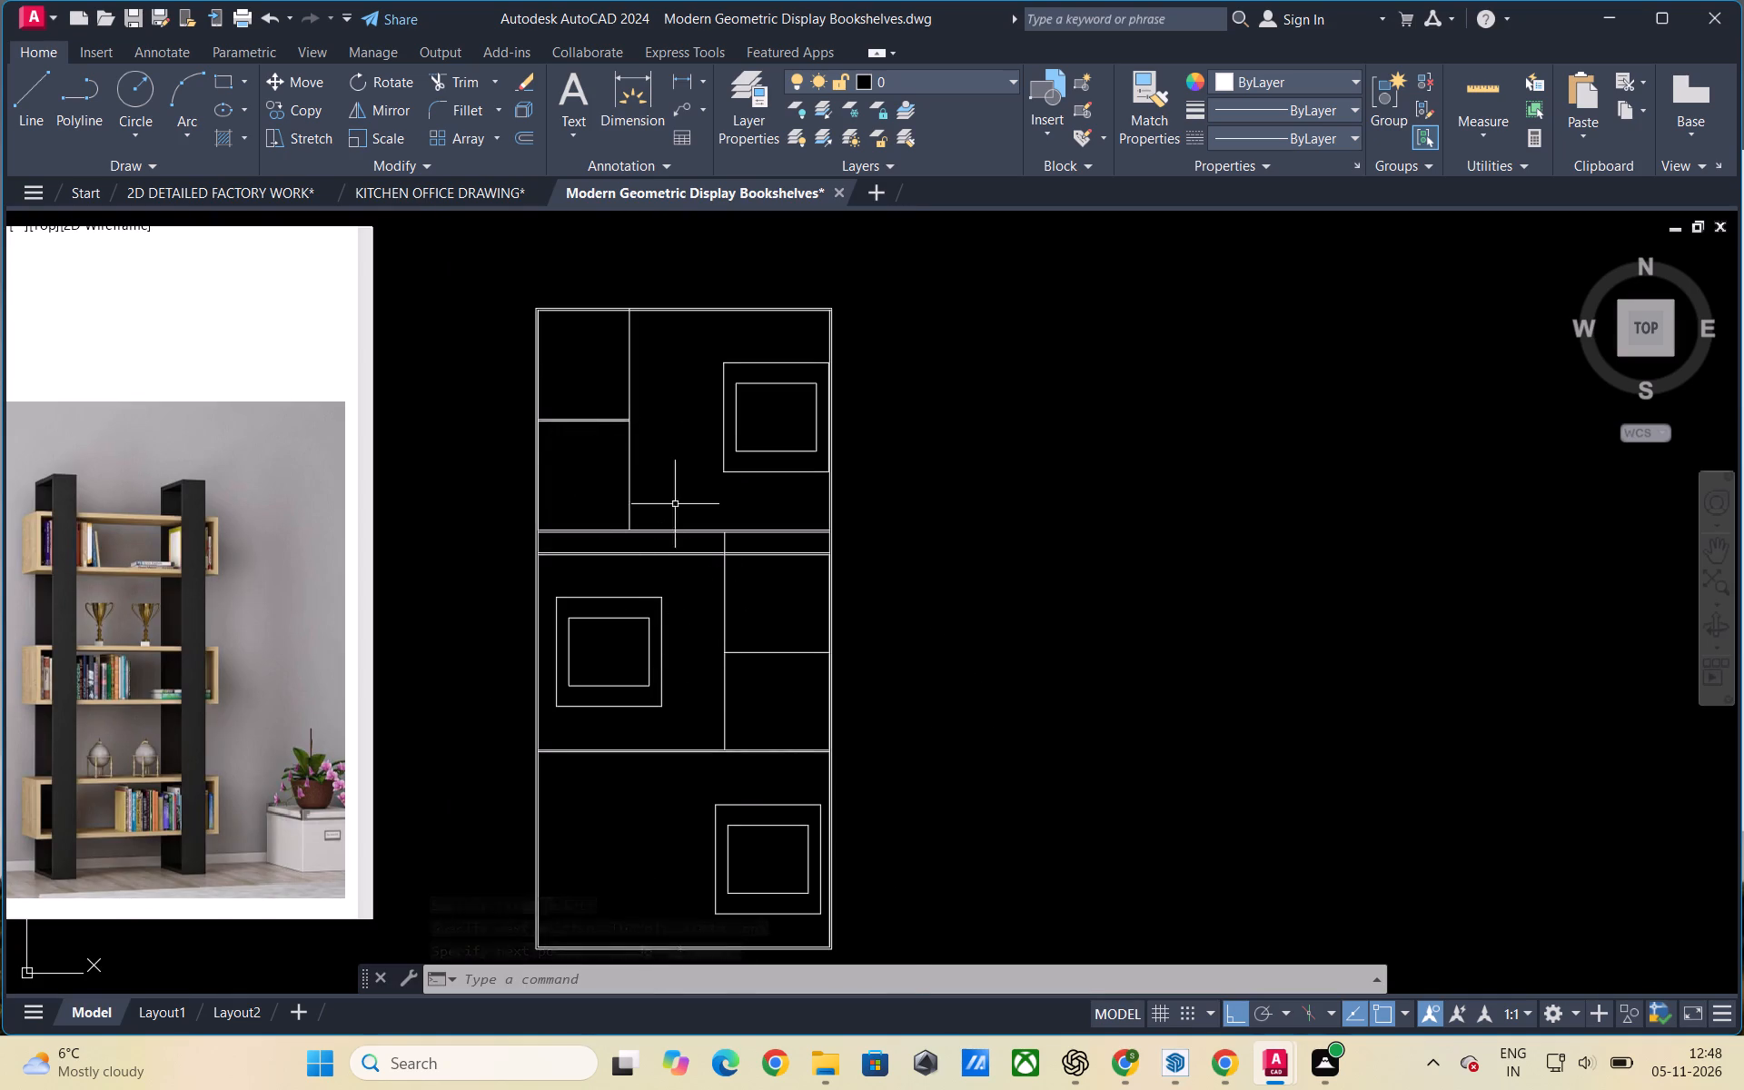
pyautogui.click(589, 438)
pyautogui.click(570, 410)
pyautogui.rightClick(570, 410)
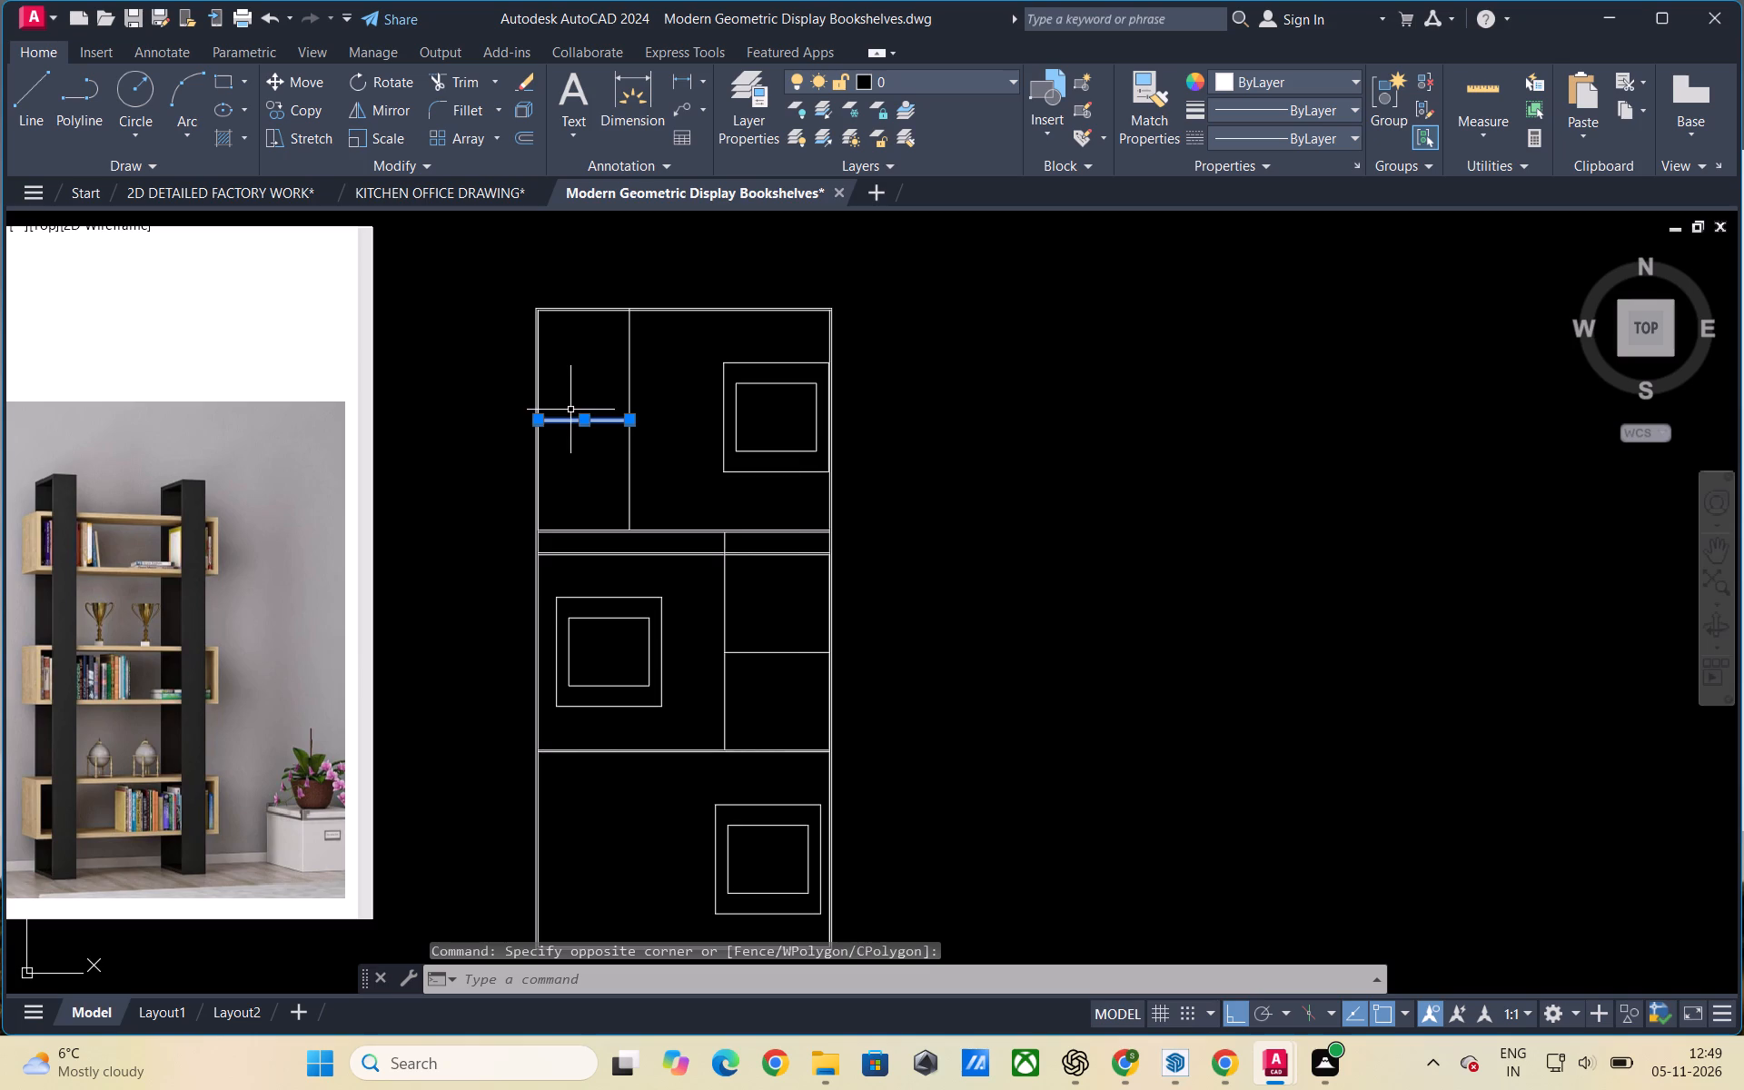
pyautogui.click(630, 592)
pyautogui.click(631, 422)
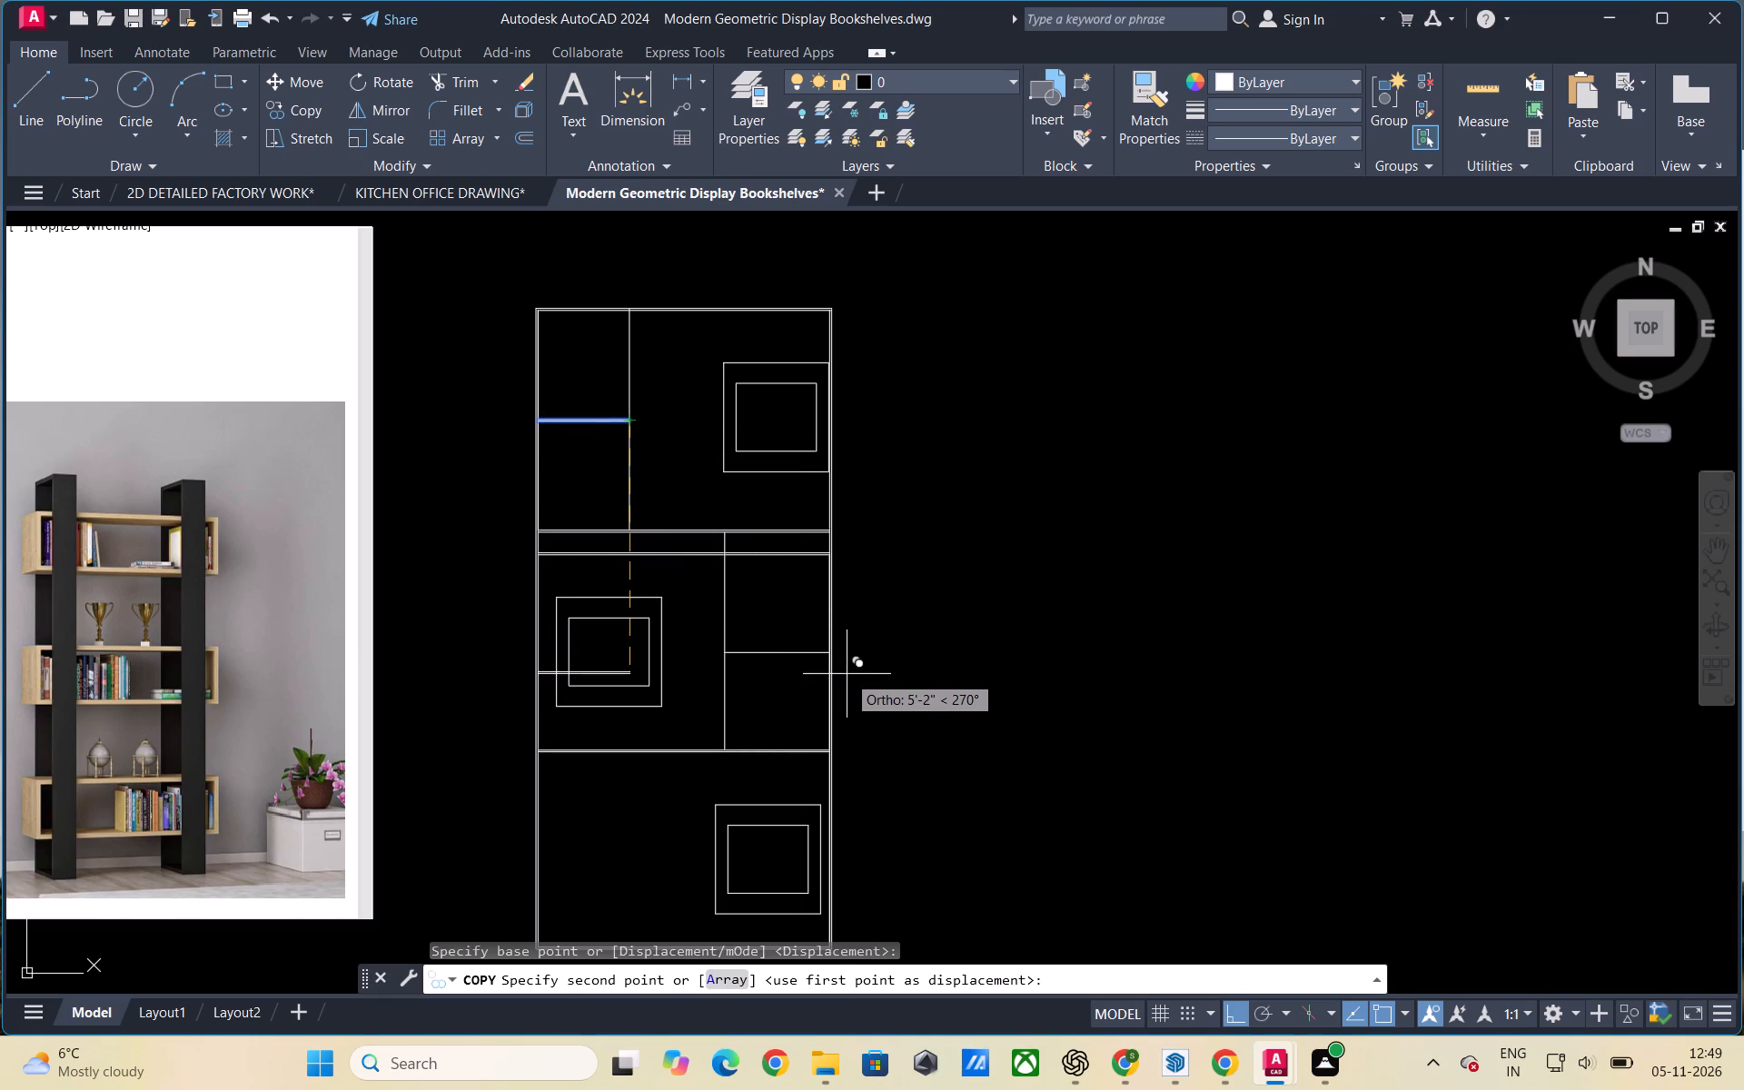
pyautogui.press('F8')
pyautogui.scroll(4, 800, 646)
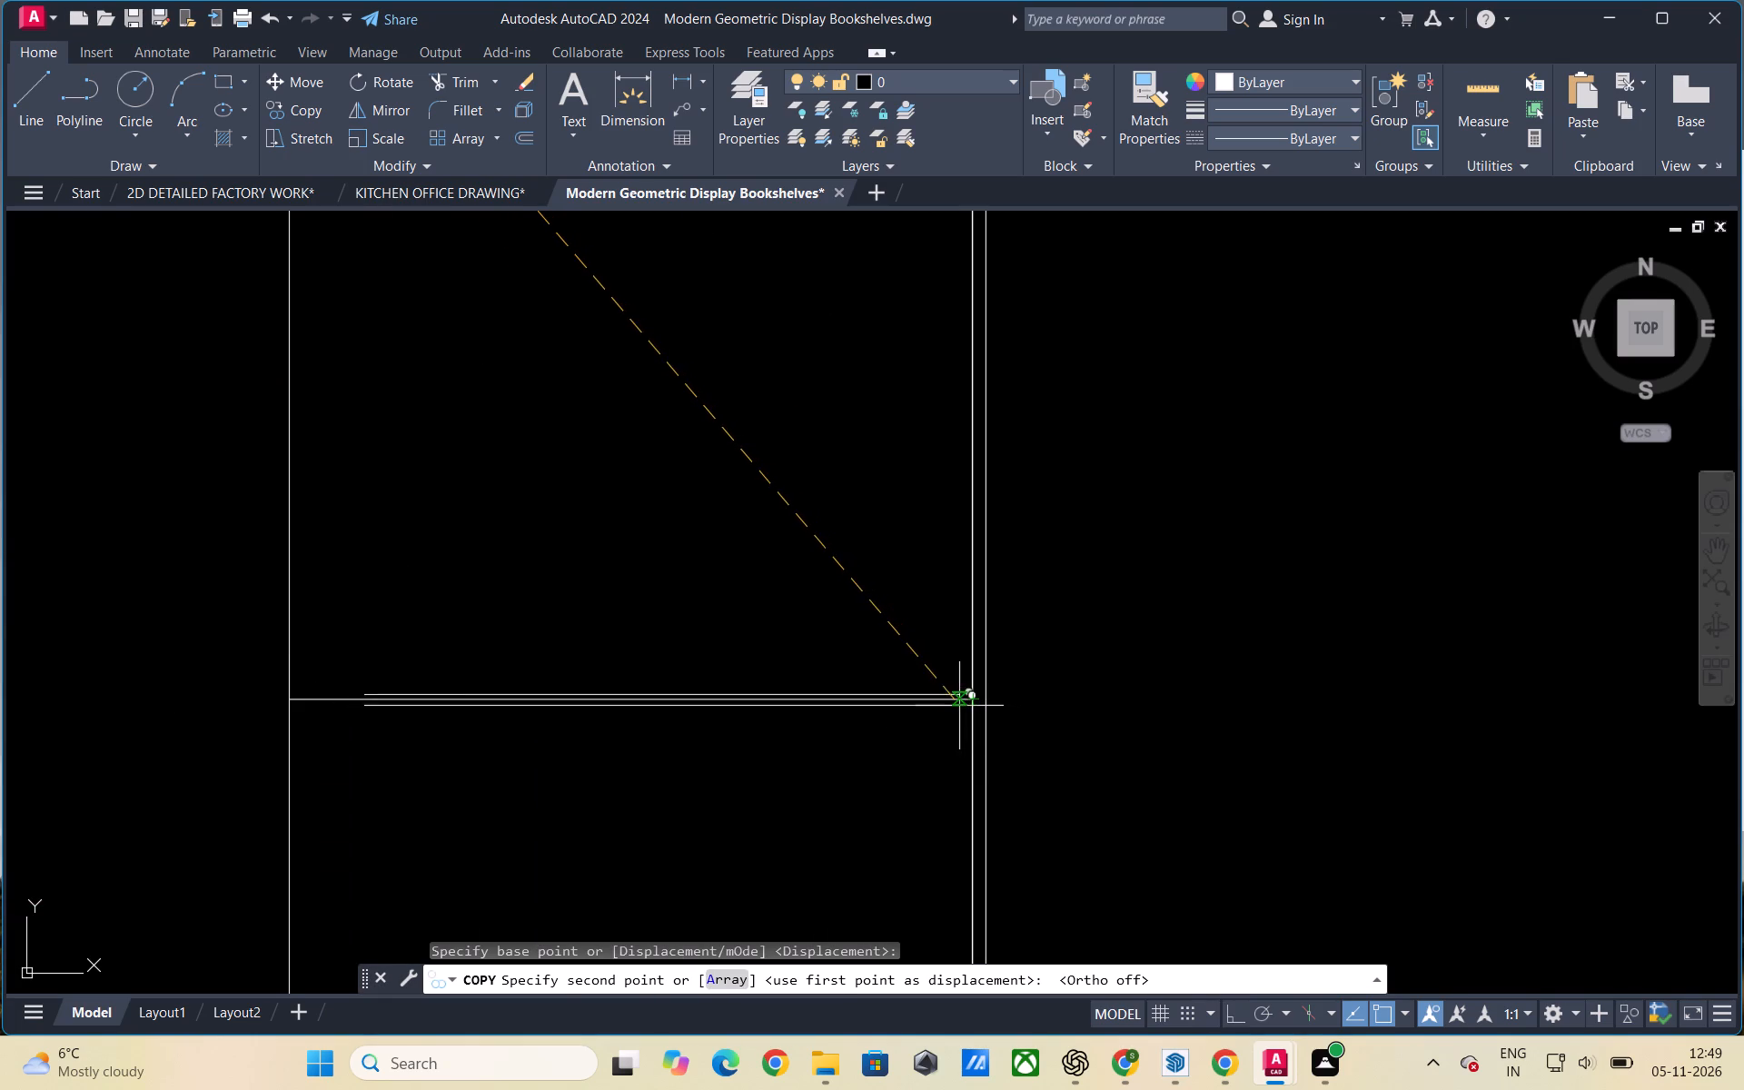
pyautogui.scroll(2, 966, 707)
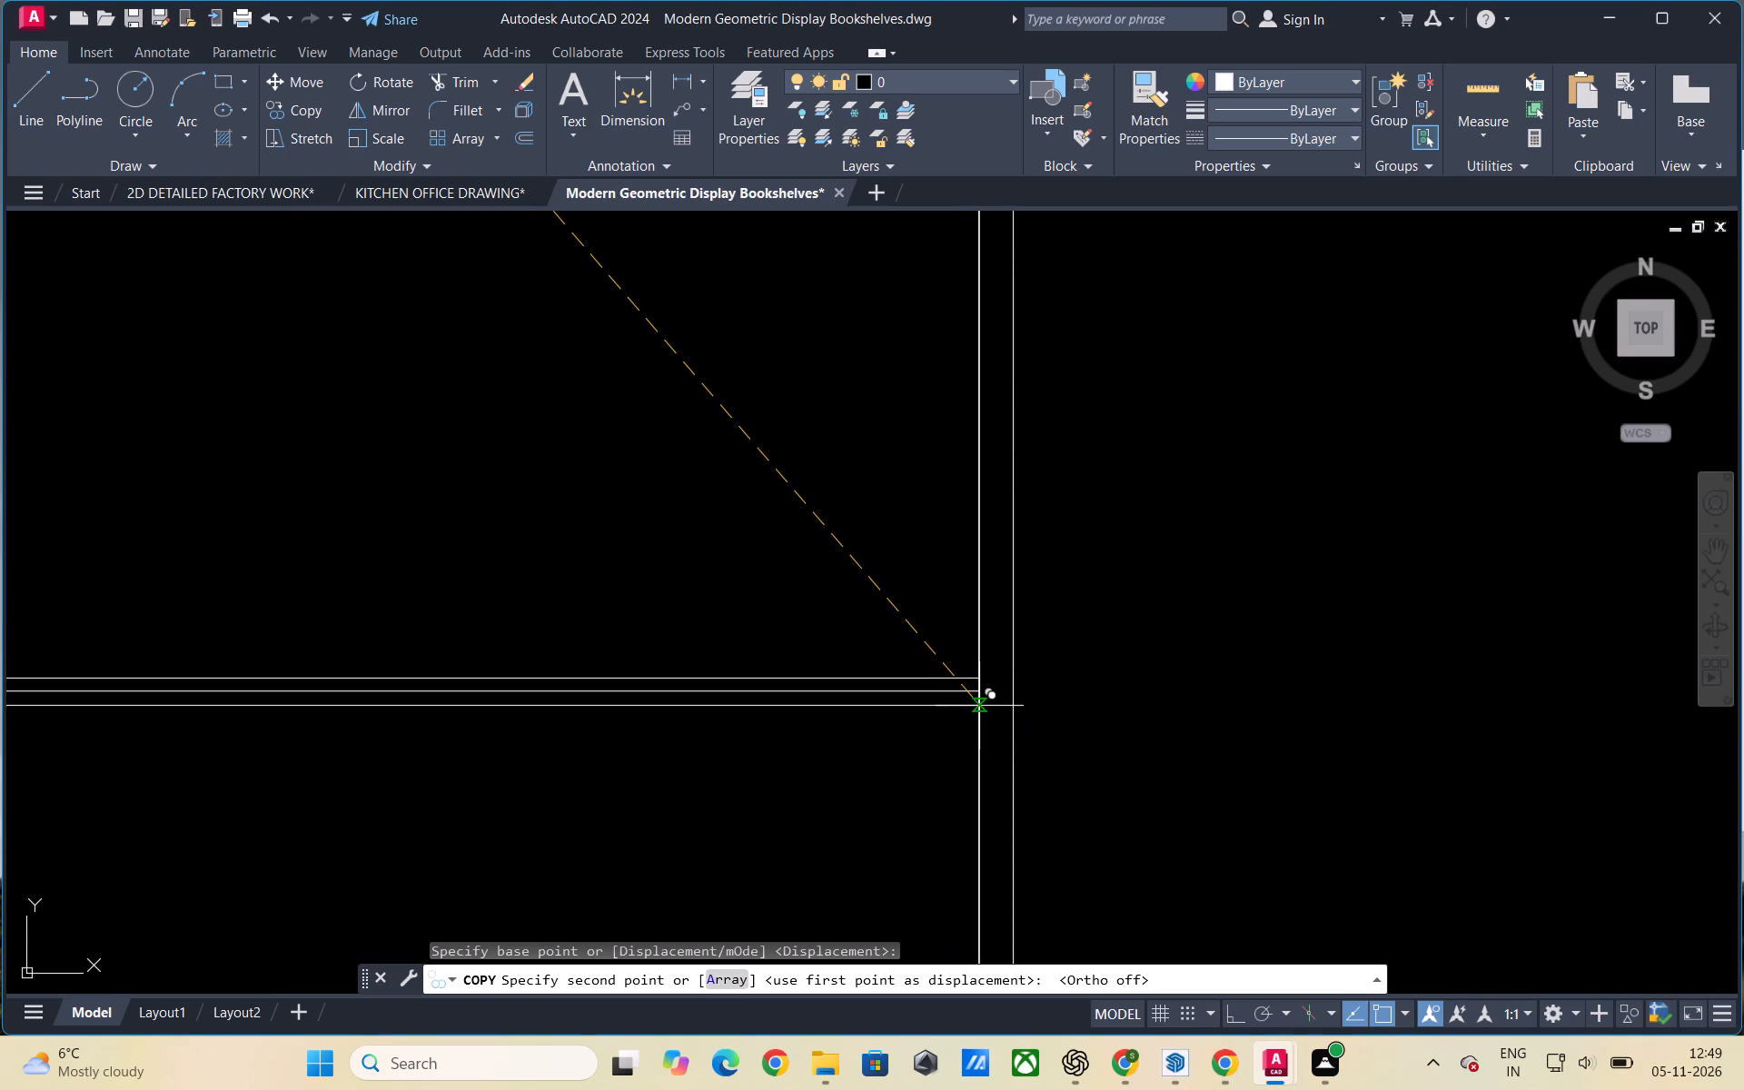
pyautogui.click(979, 706)
pyautogui.press('Escape')
# Delete the horizontal guide line running between the copied shelf's two lines.
pyautogui.scroll(-1, 1124, 732)
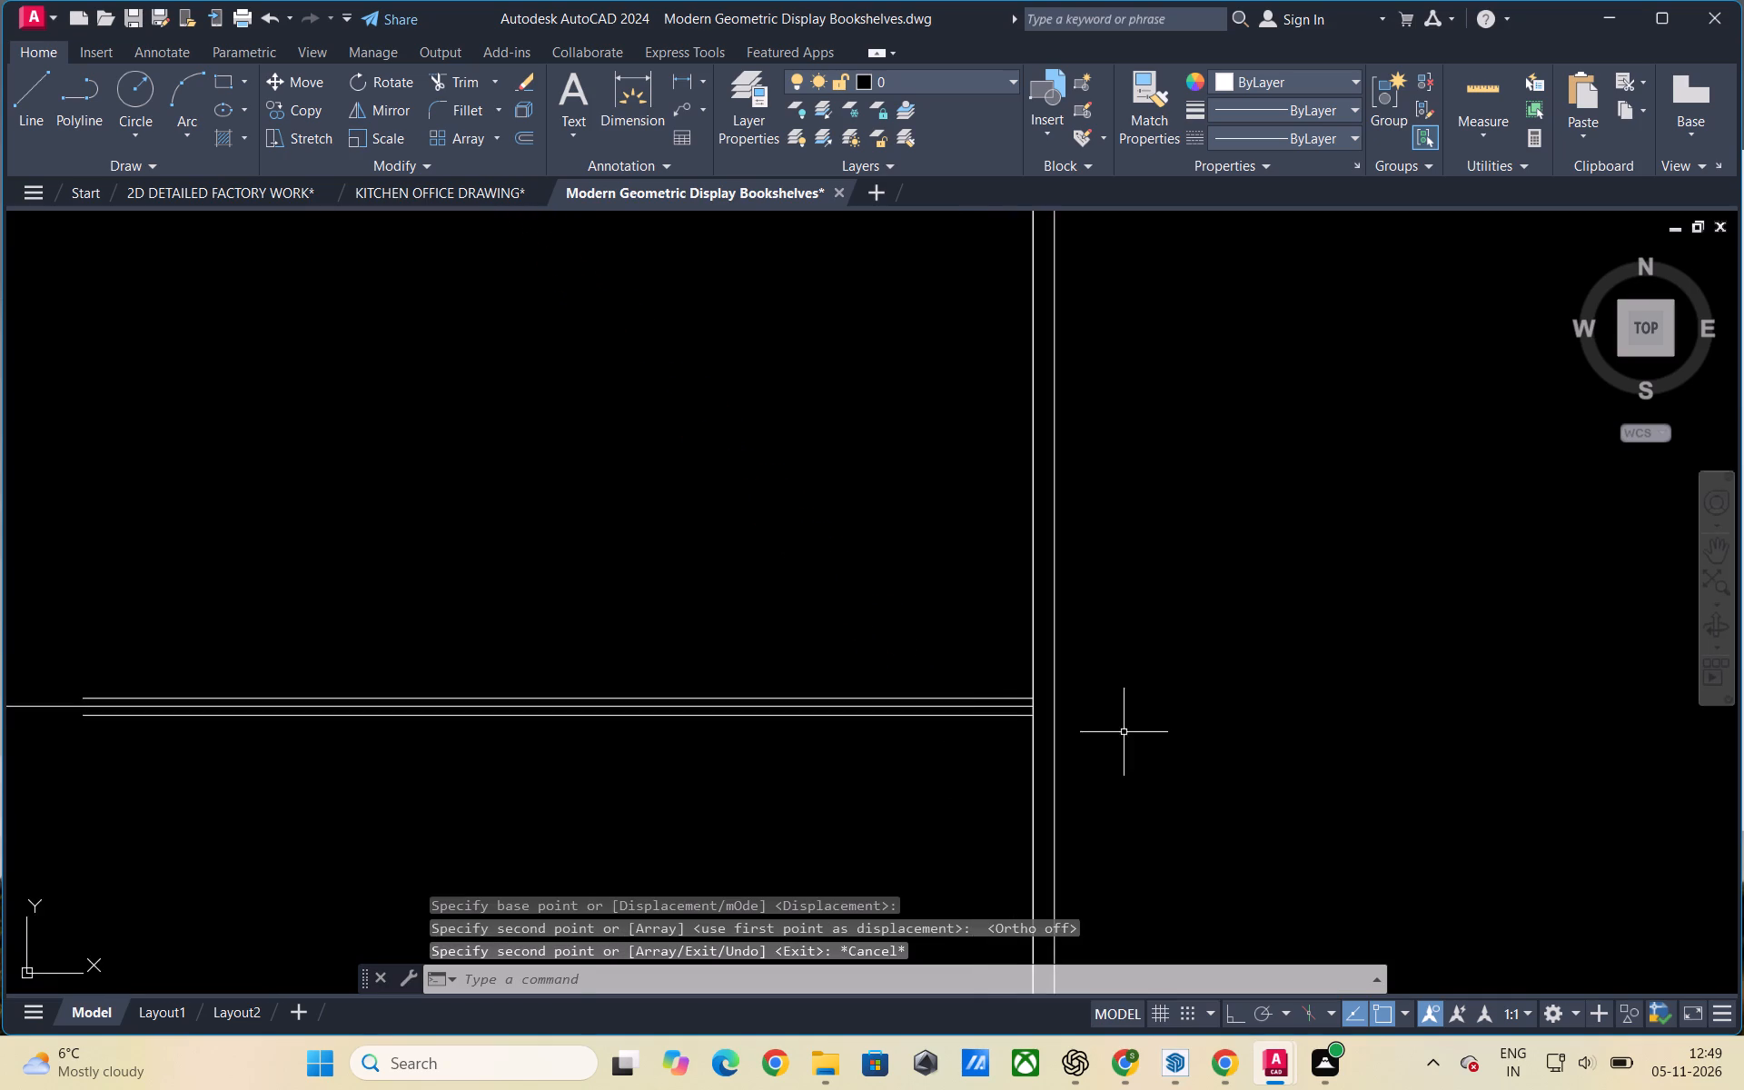
pyautogui.scroll(-2, 988, 699)
pyautogui.click(615, 704)
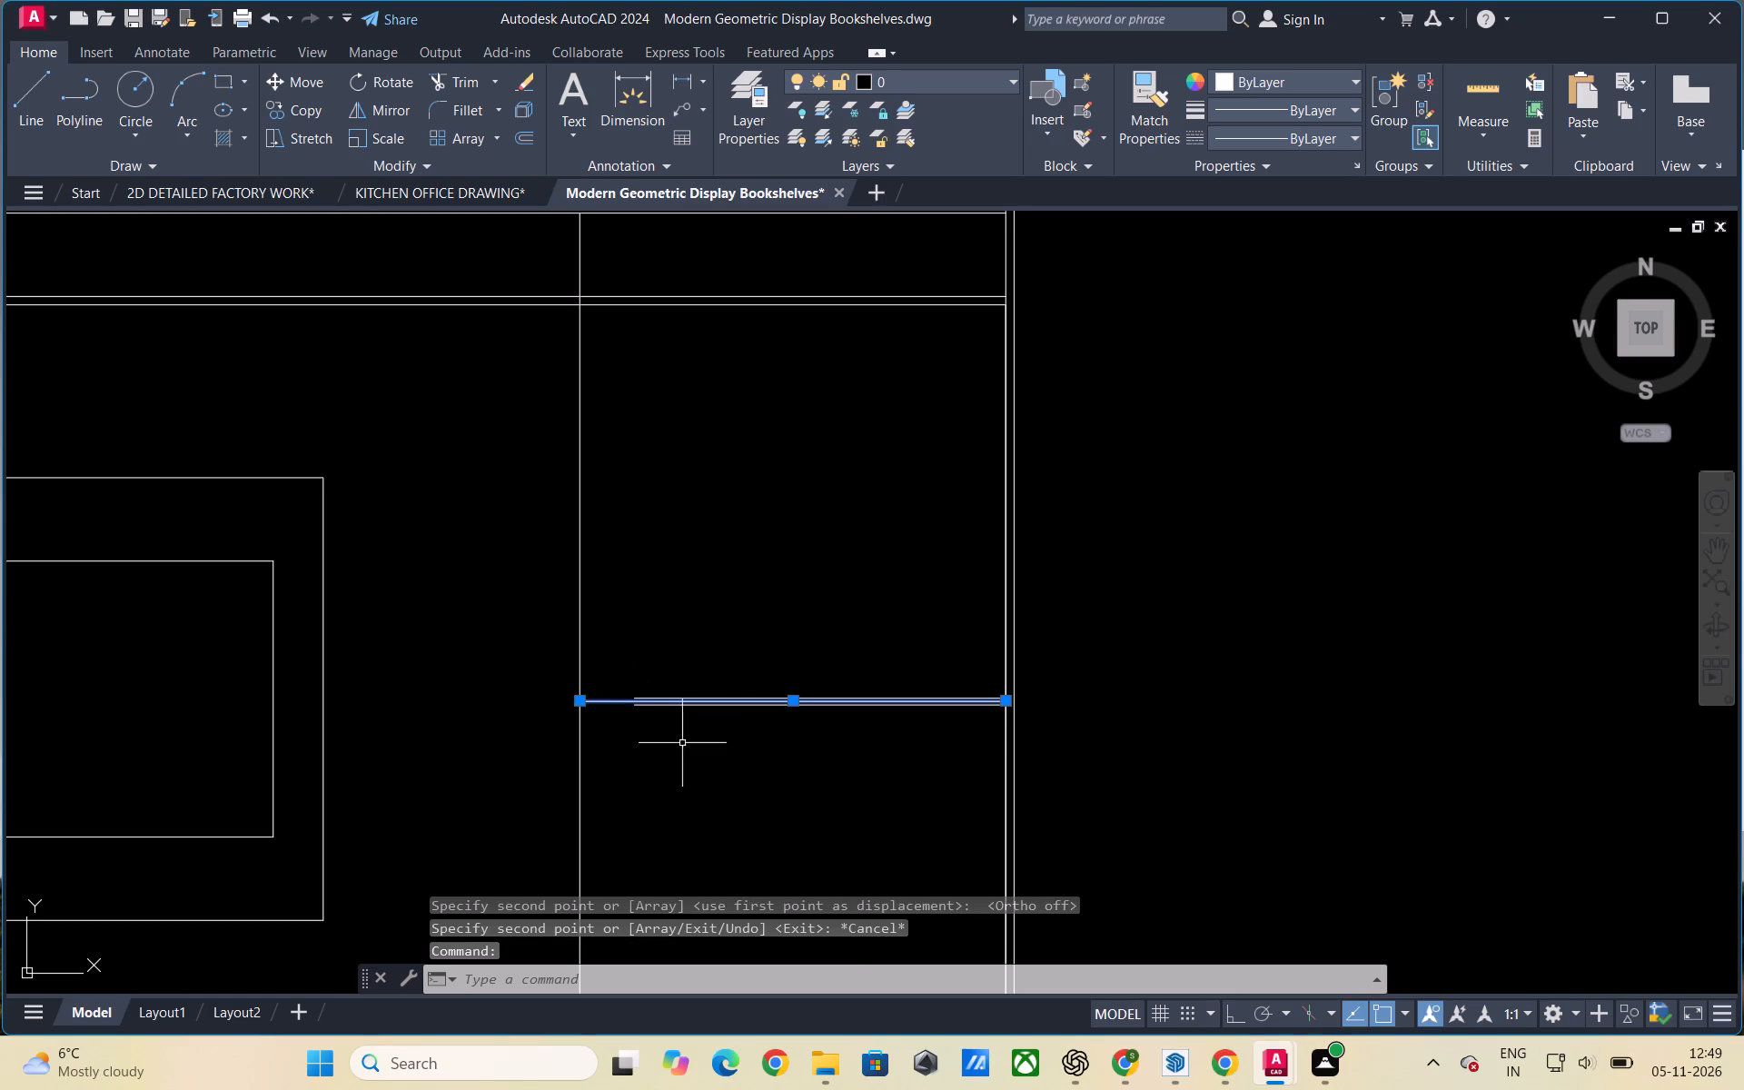
pyautogui.press('Delete')
pyautogui.press('Escape')
# Extend both lines of the copied shelf leftward to the middle section's vertical divider.
pyautogui.write('ex')
pyautogui.press('Return')
pyautogui.press('Return')
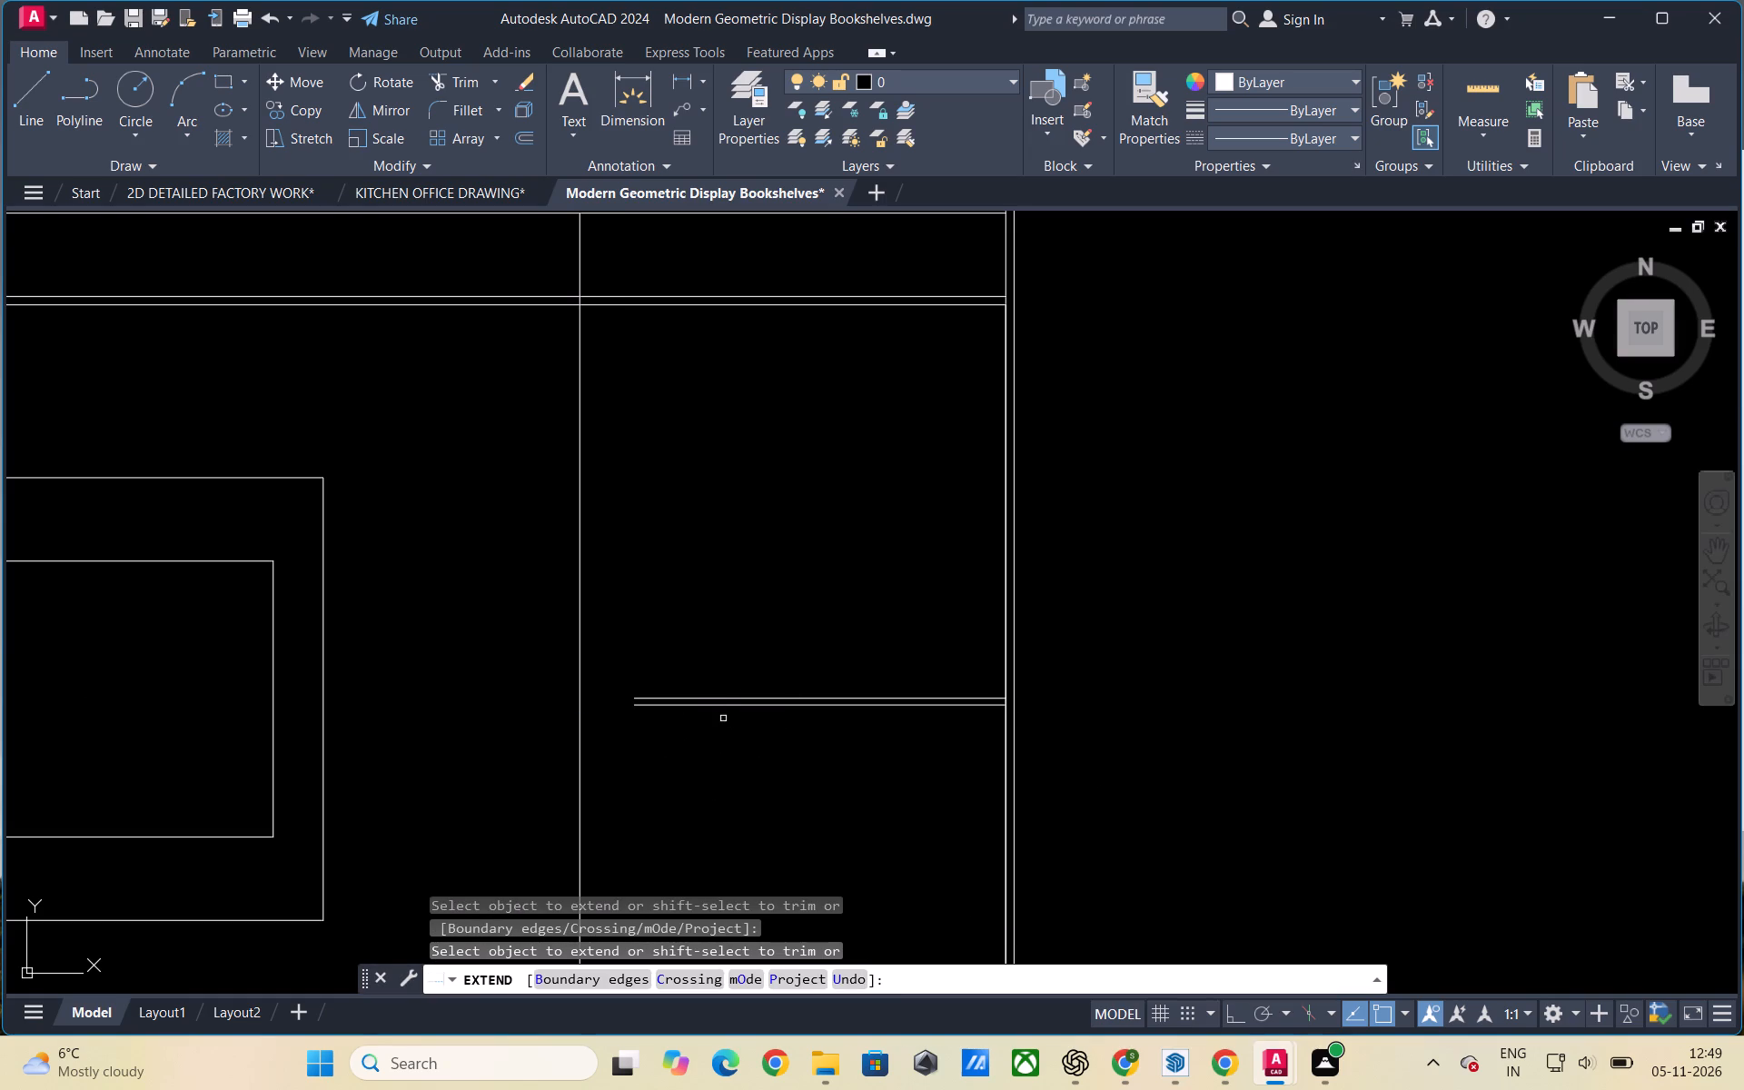
pyautogui.click(680, 708)
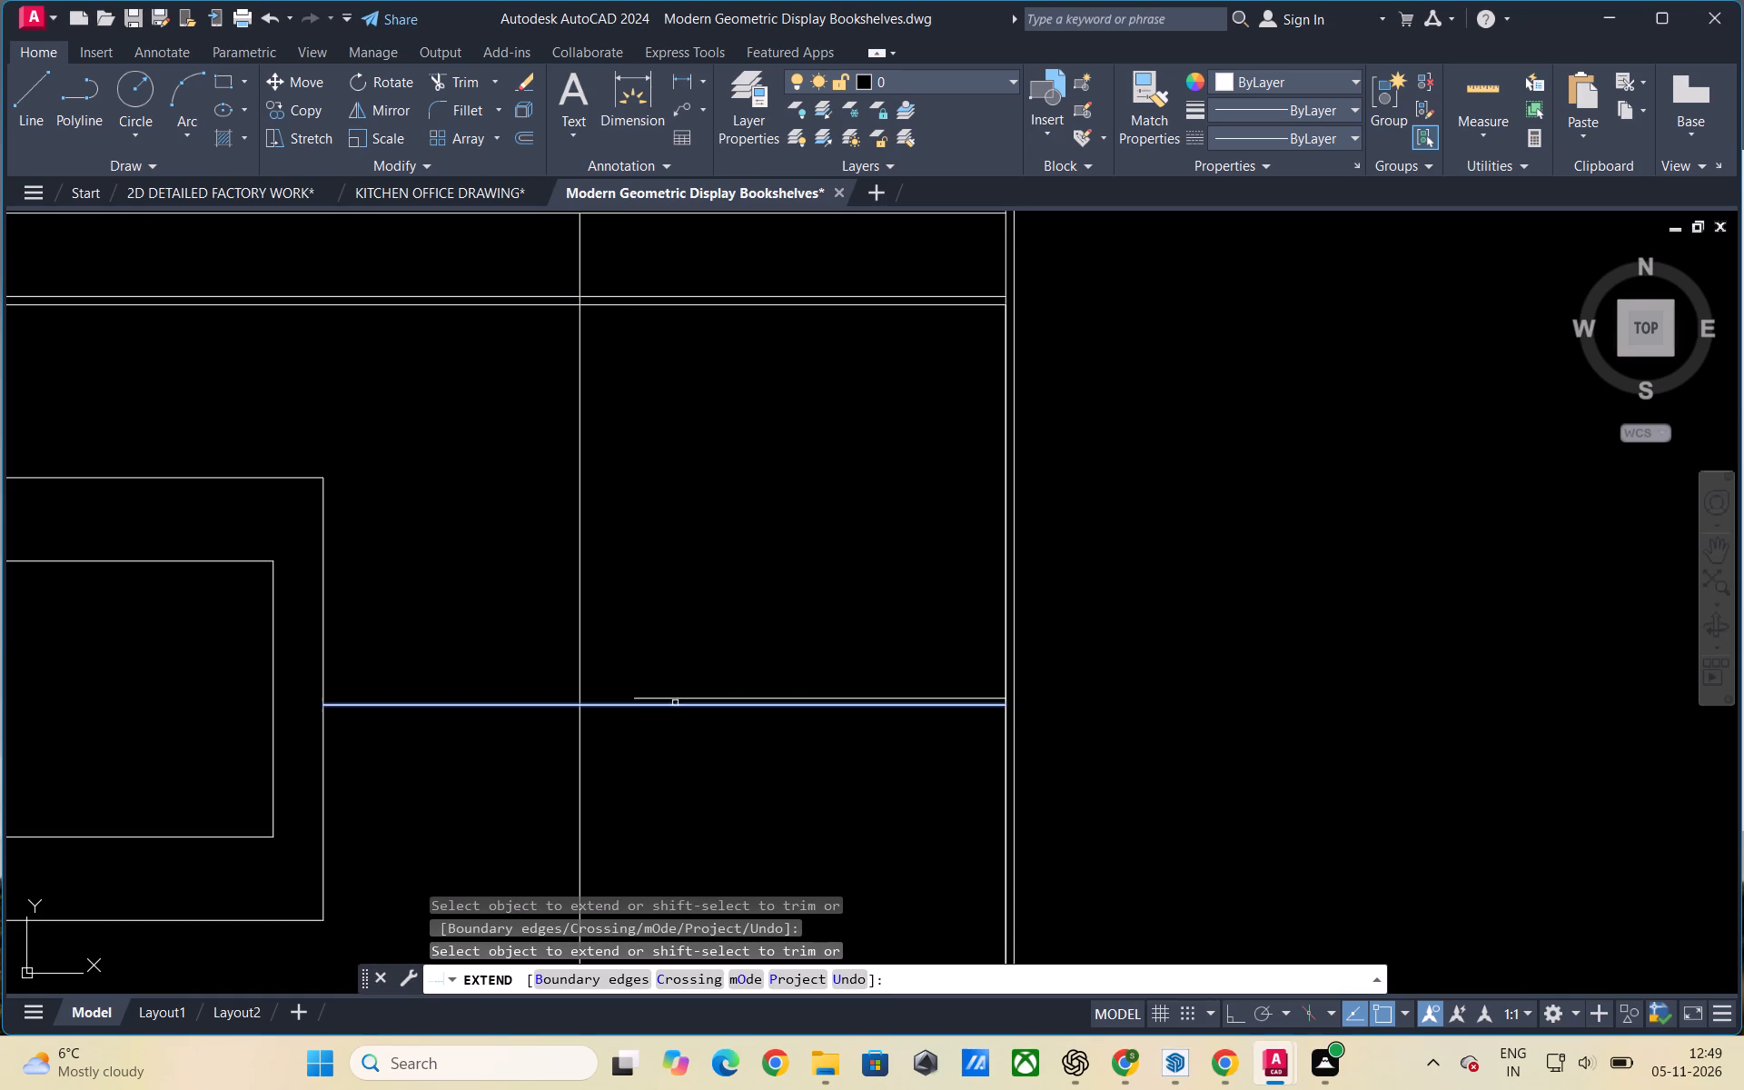
pyautogui.click(672, 697)
pyautogui.press('Escape')
# Save the drawing.
pyautogui.scroll(-3, 702, 660)
pyautogui.scroll(-1, 937, 732)
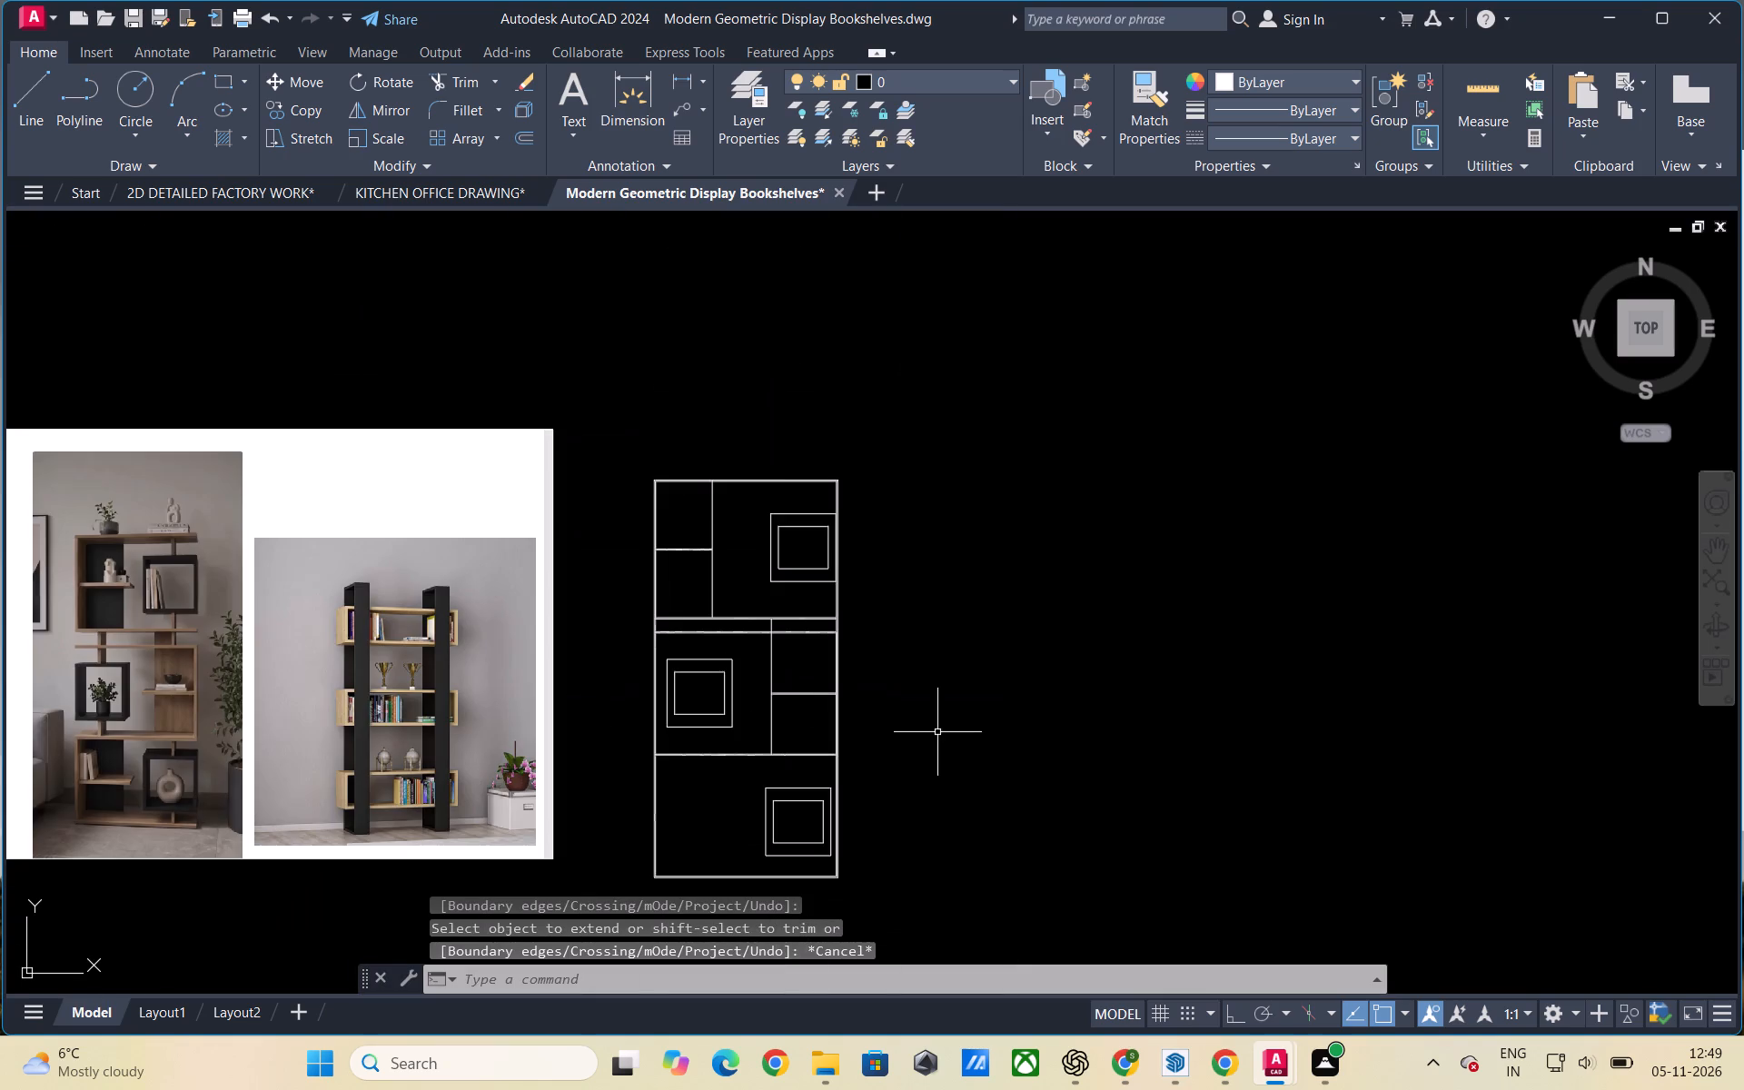
pyautogui.hotkey('ctrl', 's')
# Draw a vertical line along the lower section's left inner face from the middle section's bottom shelf board to the bookshelf's bottom board.
pyautogui.scroll(-1, 764, 712)
pyautogui.scroll(2, 802, 718)
pyautogui.scroll(-1, 912, 731)
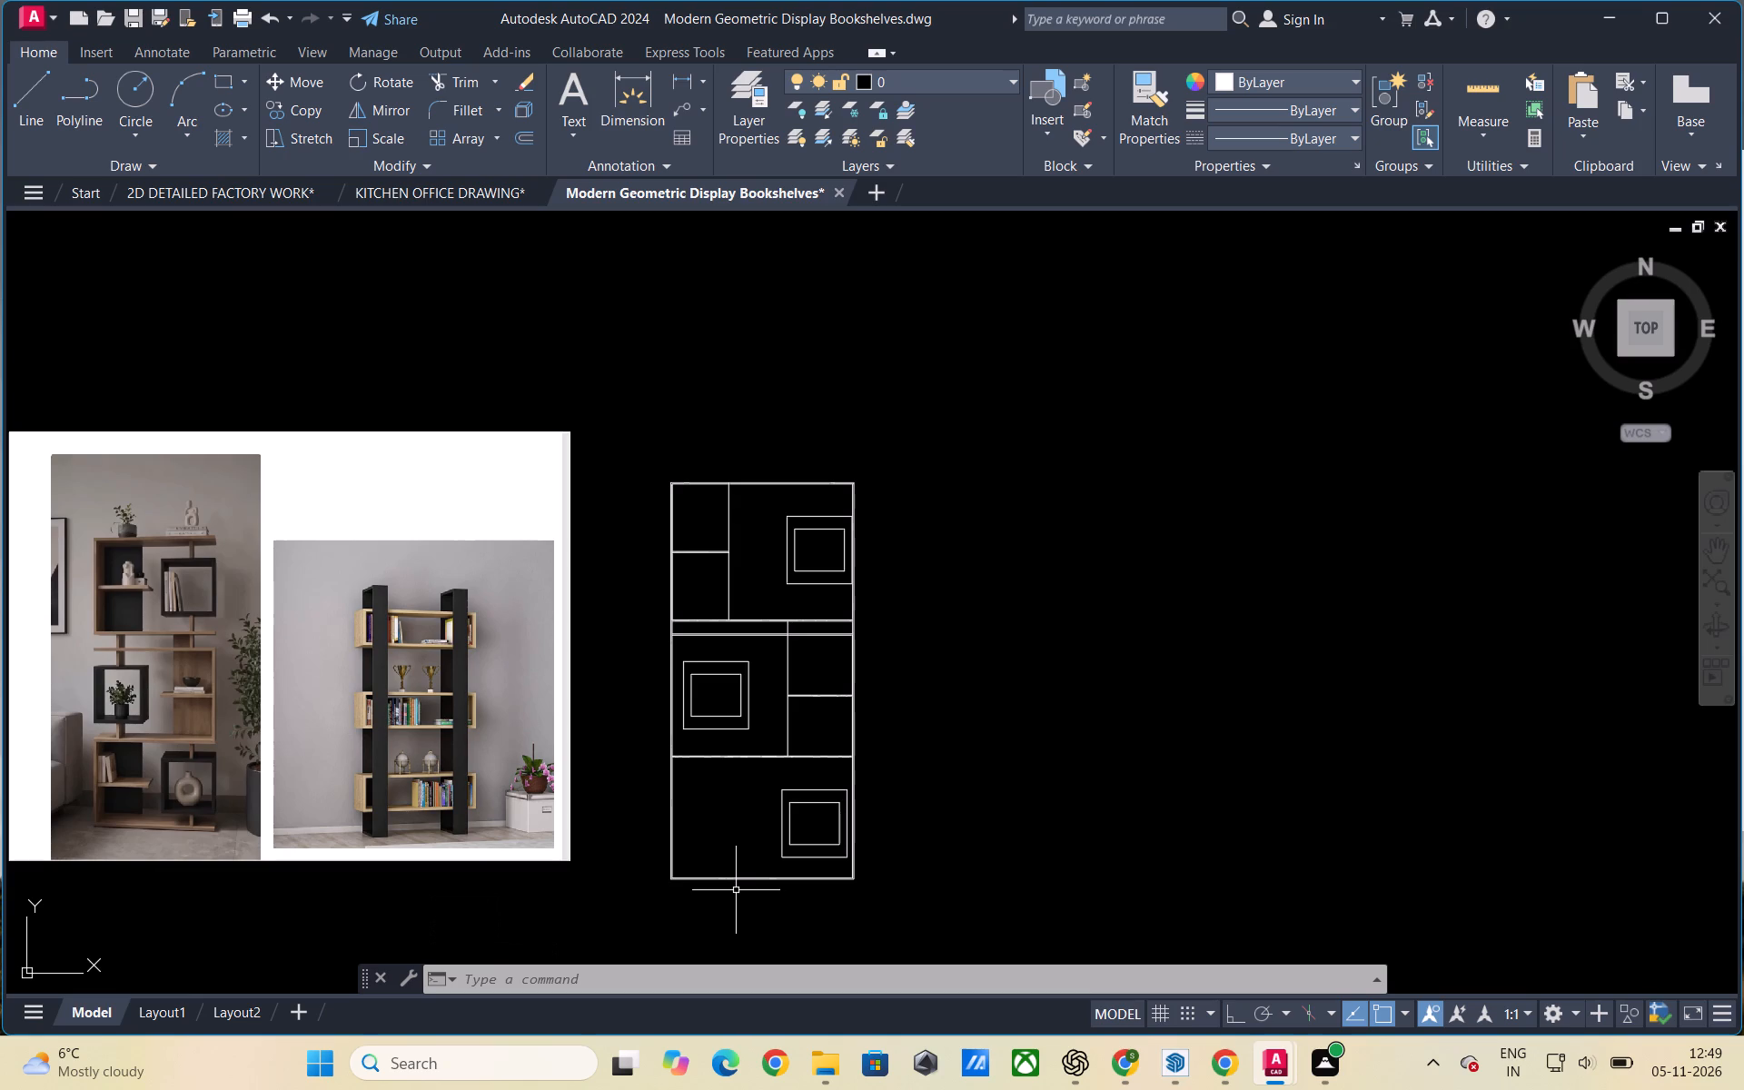
pyautogui.scroll(4, 670, 800)
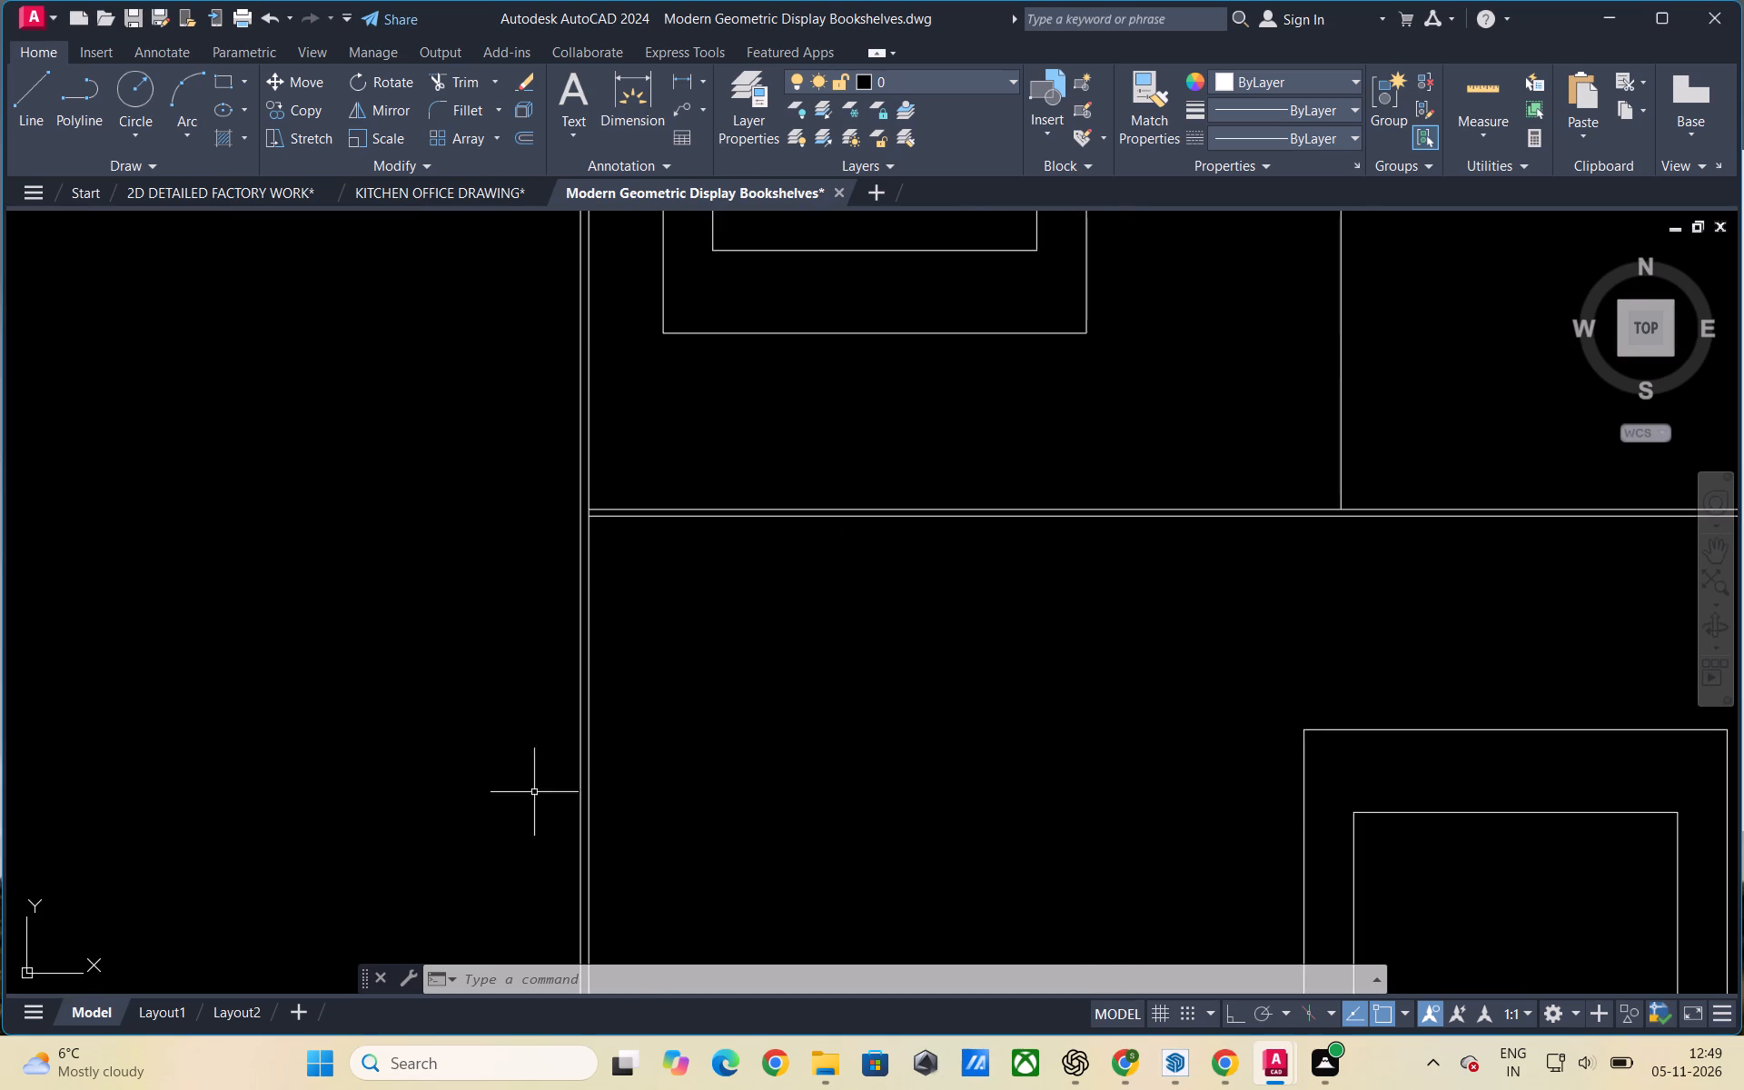
pyautogui.scroll(-1, 356, 747)
pyautogui.press('l')
pyautogui.scroll(1, 590, 699)
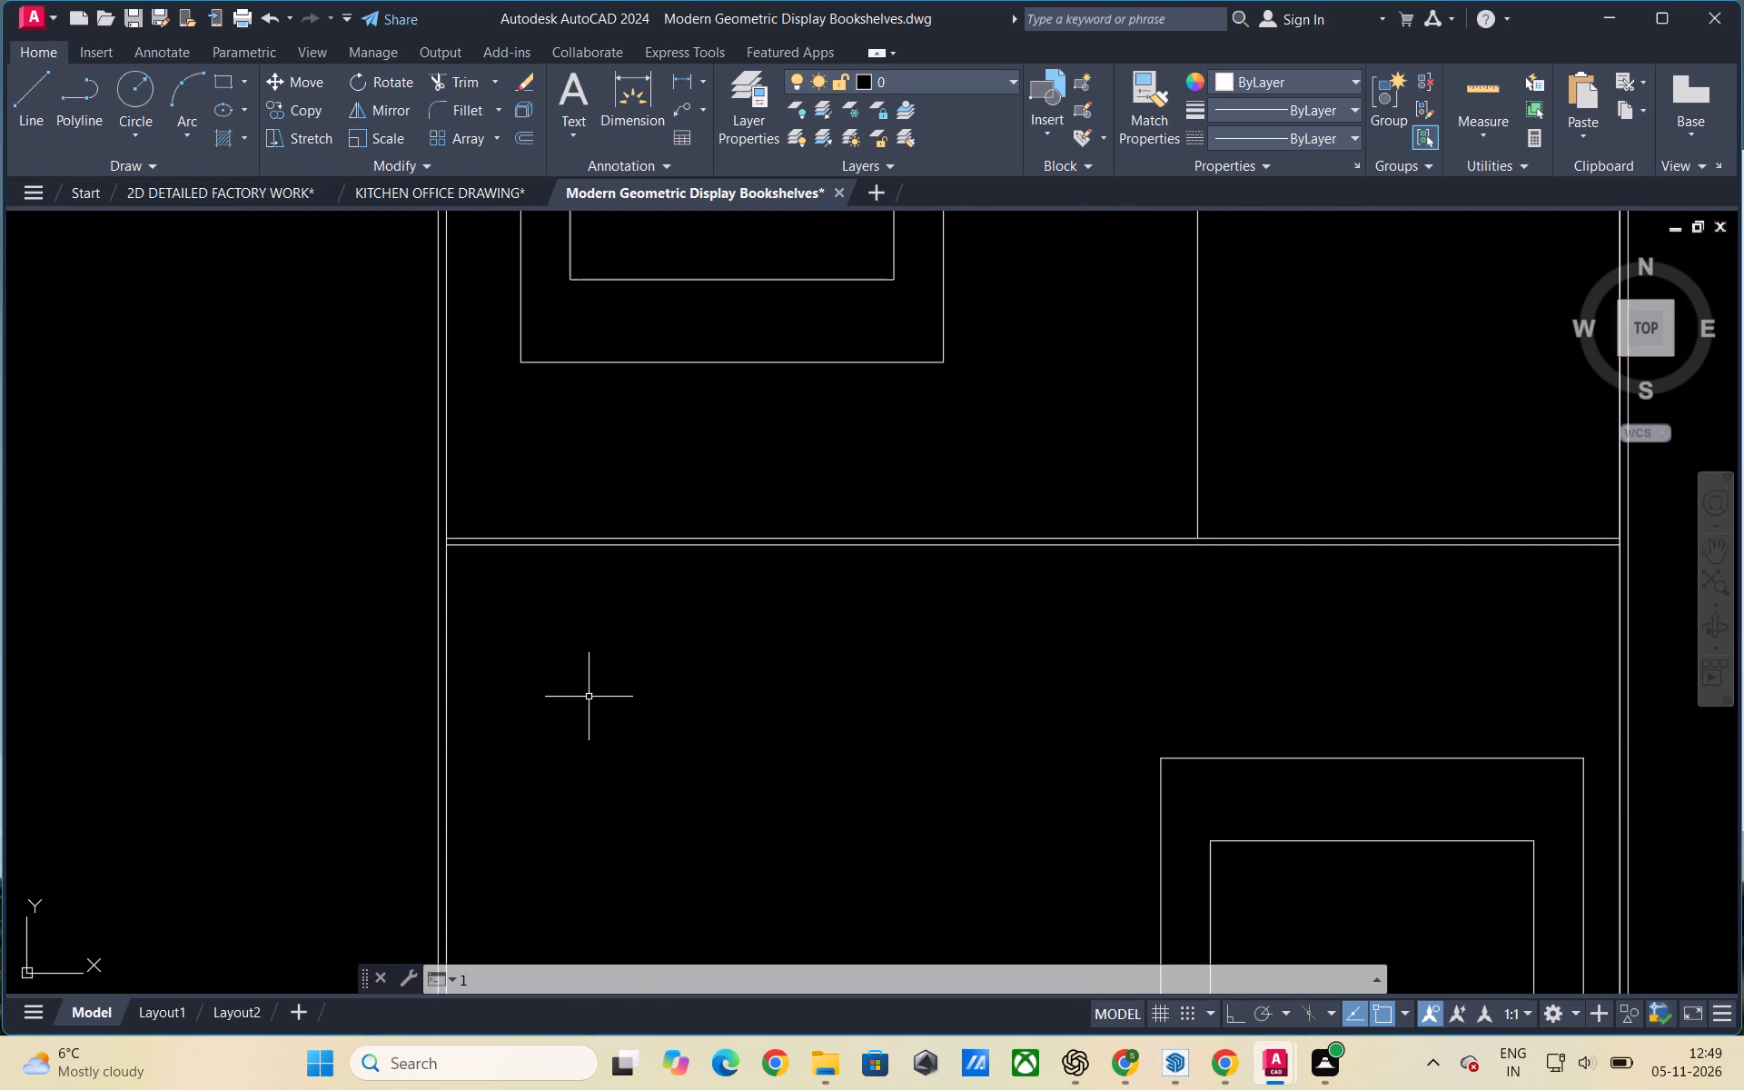
pyautogui.press('Return')
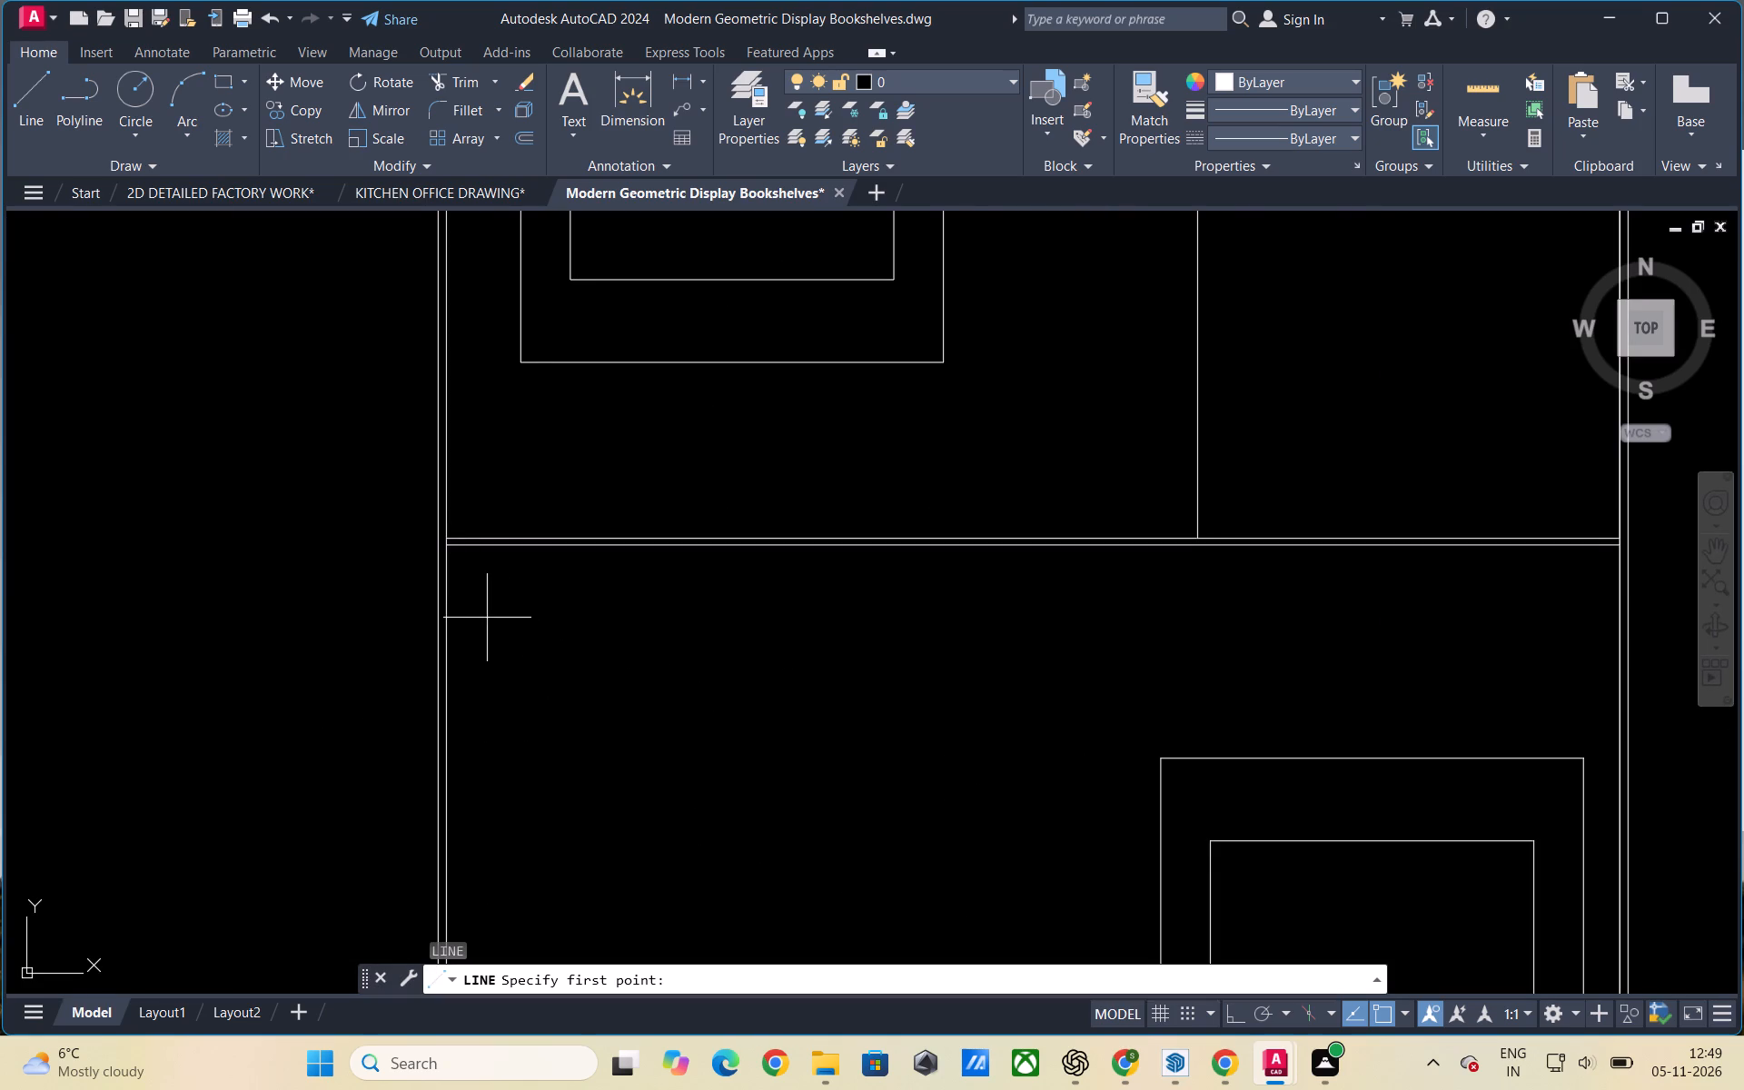
pyautogui.click(446, 550)
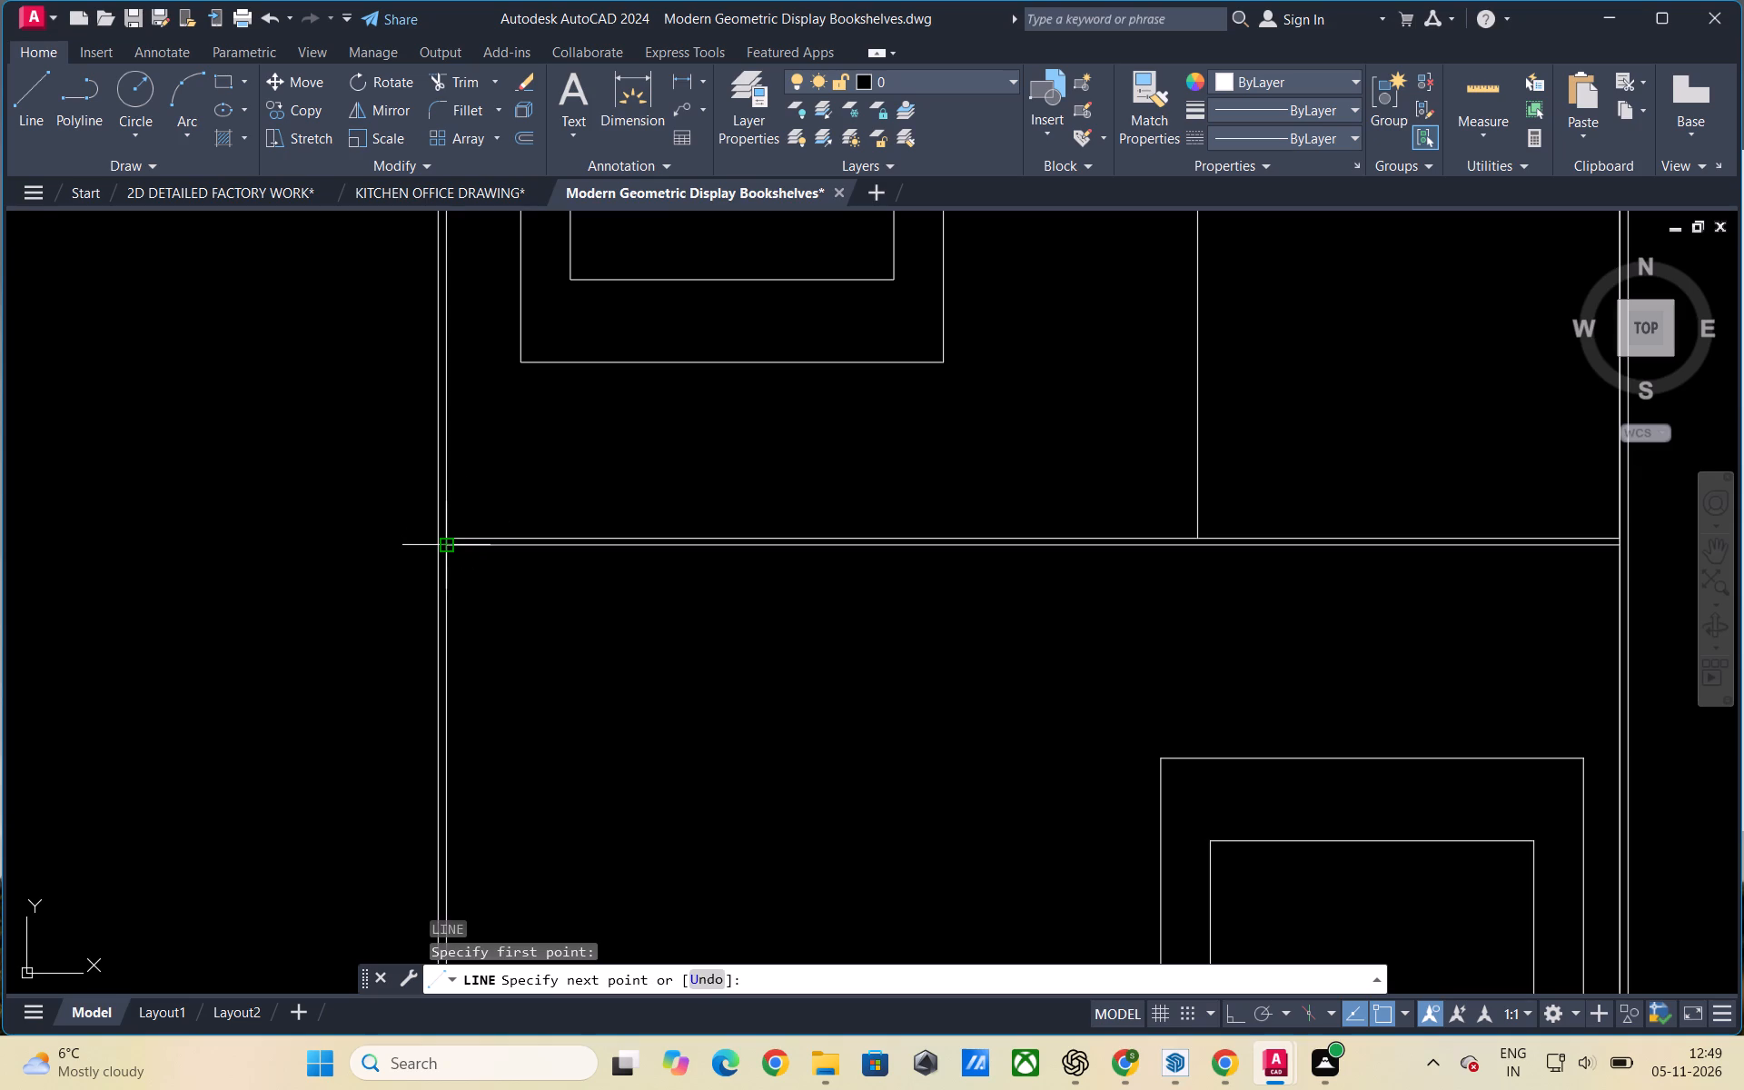
pyautogui.scroll(-2, 453, 532)
pyautogui.scroll(2, 463, 818)
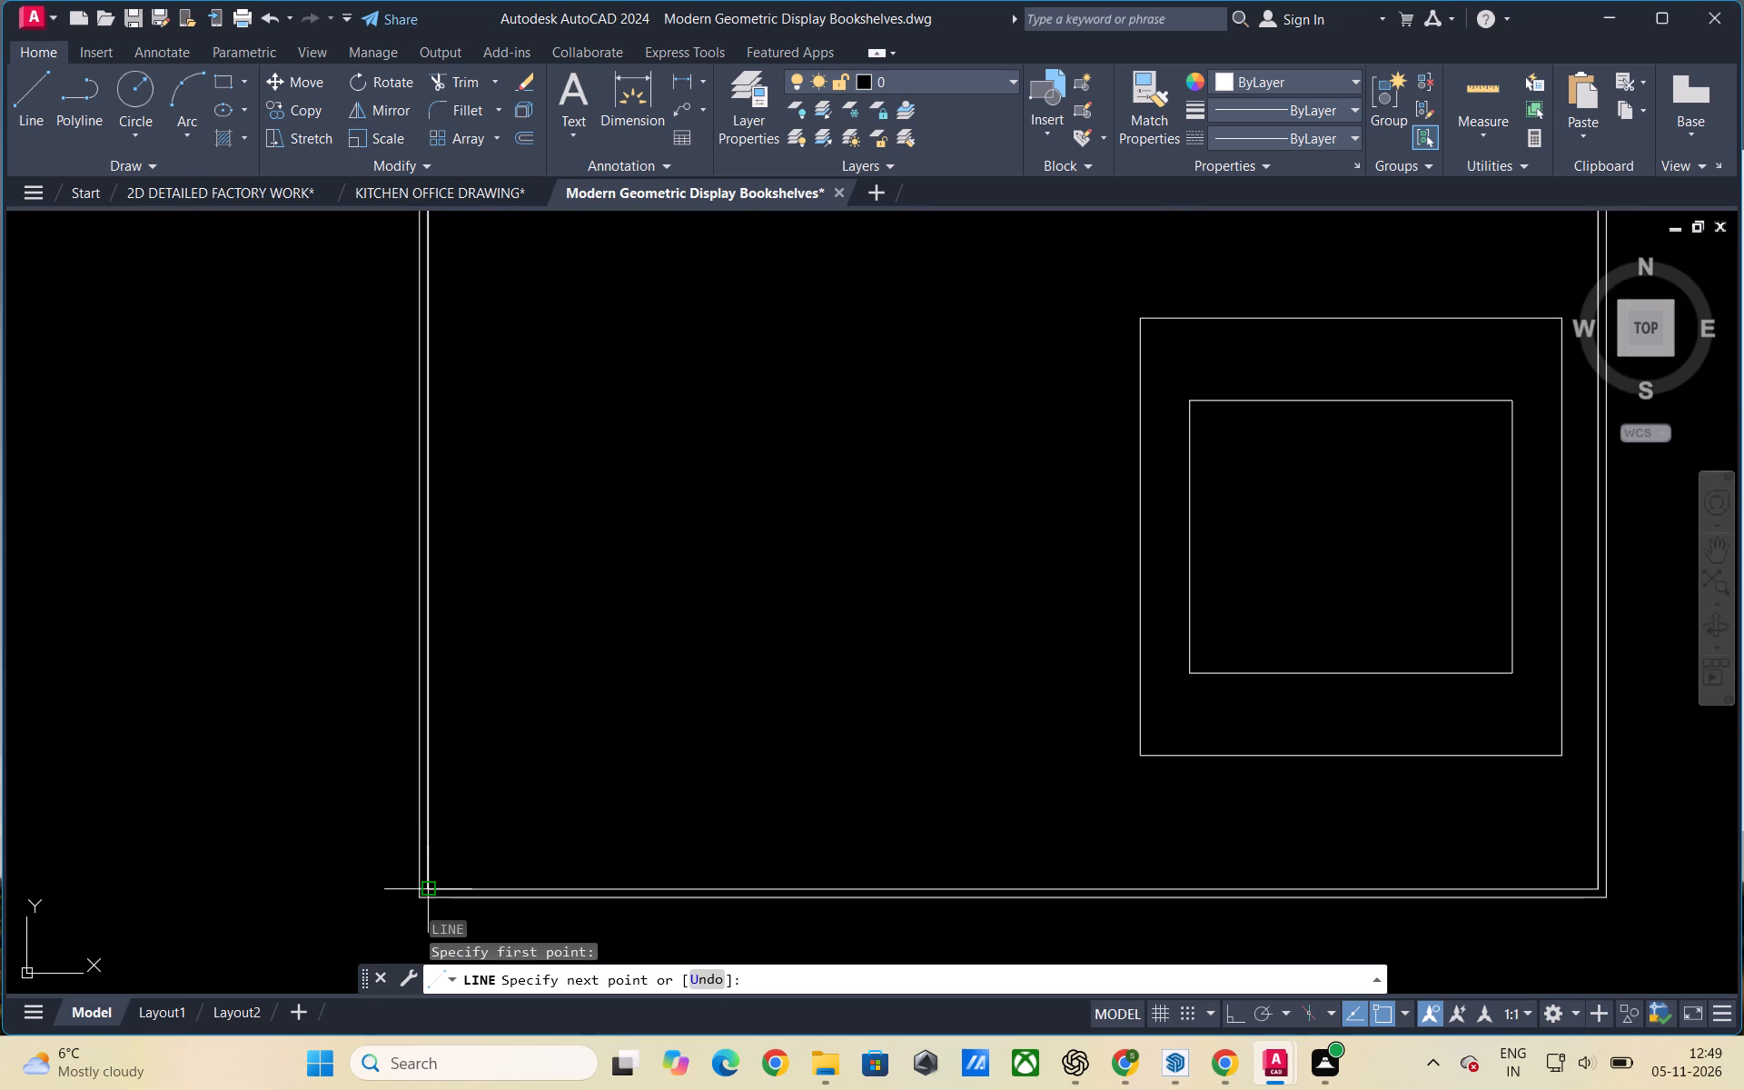
pyautogui.click(431, 891)
pyautogui.press('Escape')
# Copy the middle section's right double-line shelf from its upper-left endpoint to the lower section's left inner face at about mid-height.
pyautogui.scroll(-2, 266, 904)
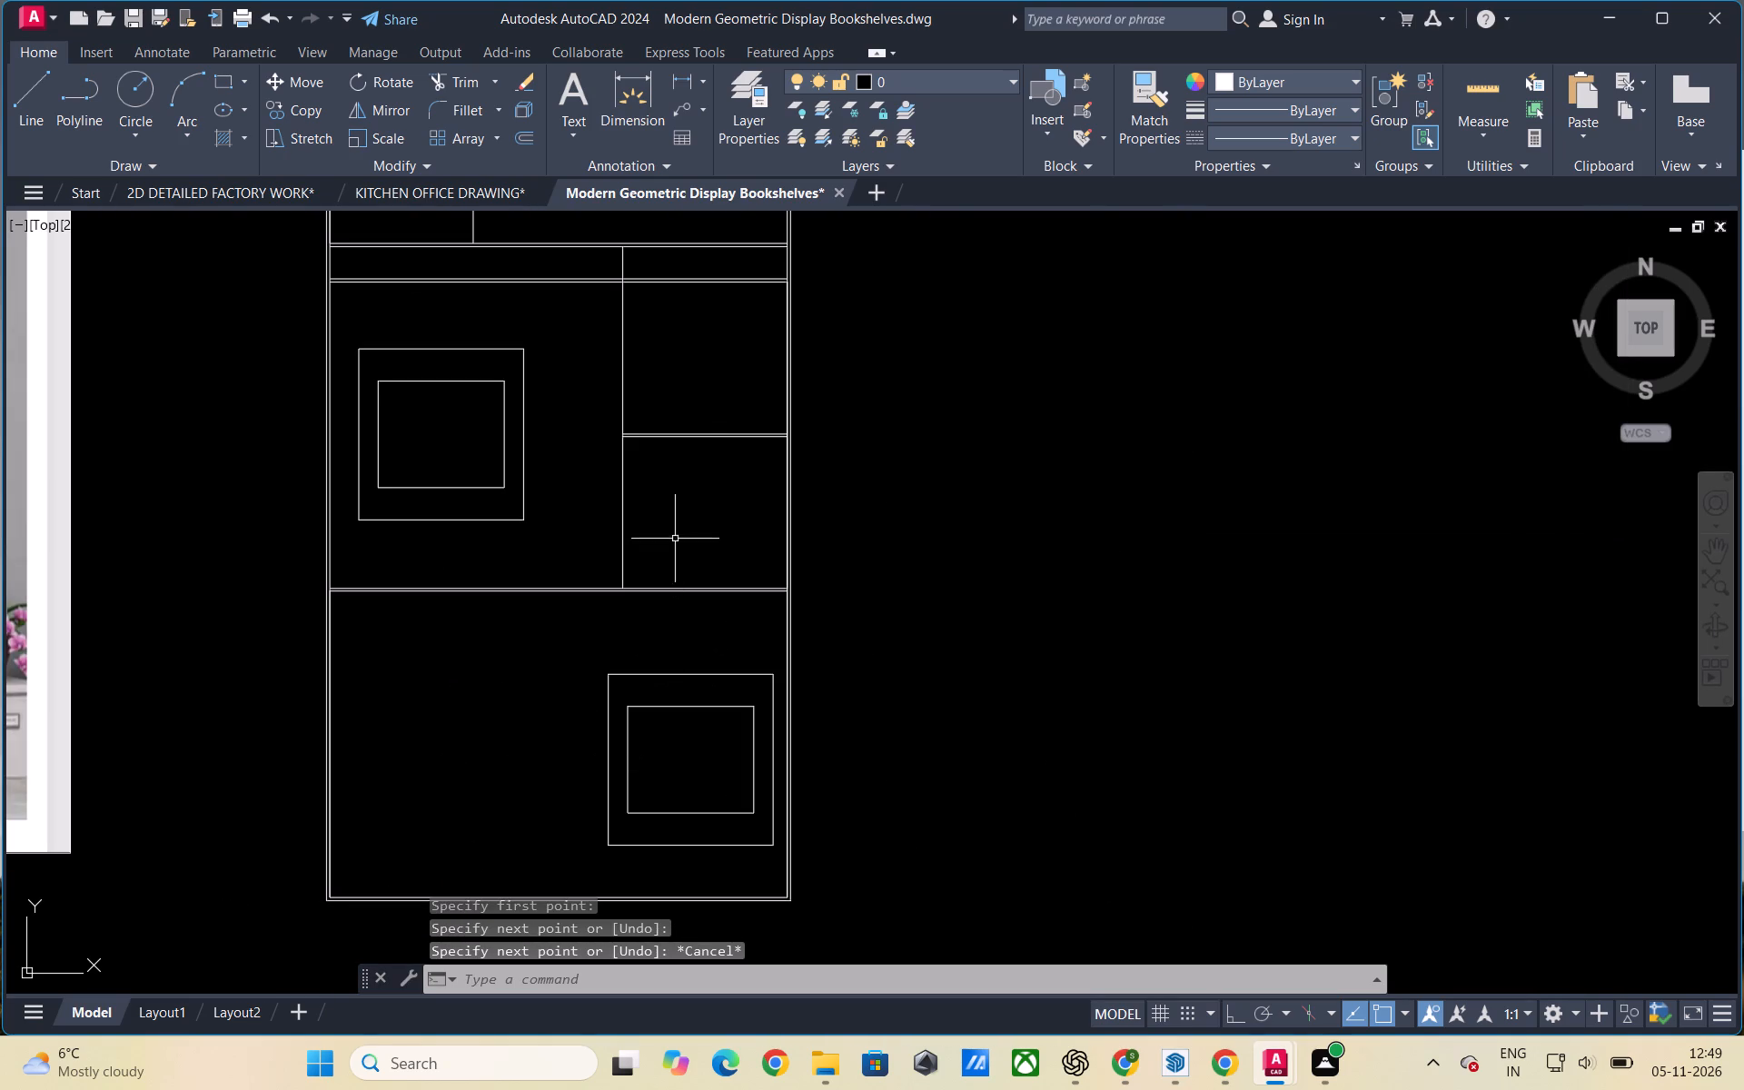
pyautogui.scroll(2, 673, 485)
pyautogui.click(753, 424)
pyautogui.click(674, 320)
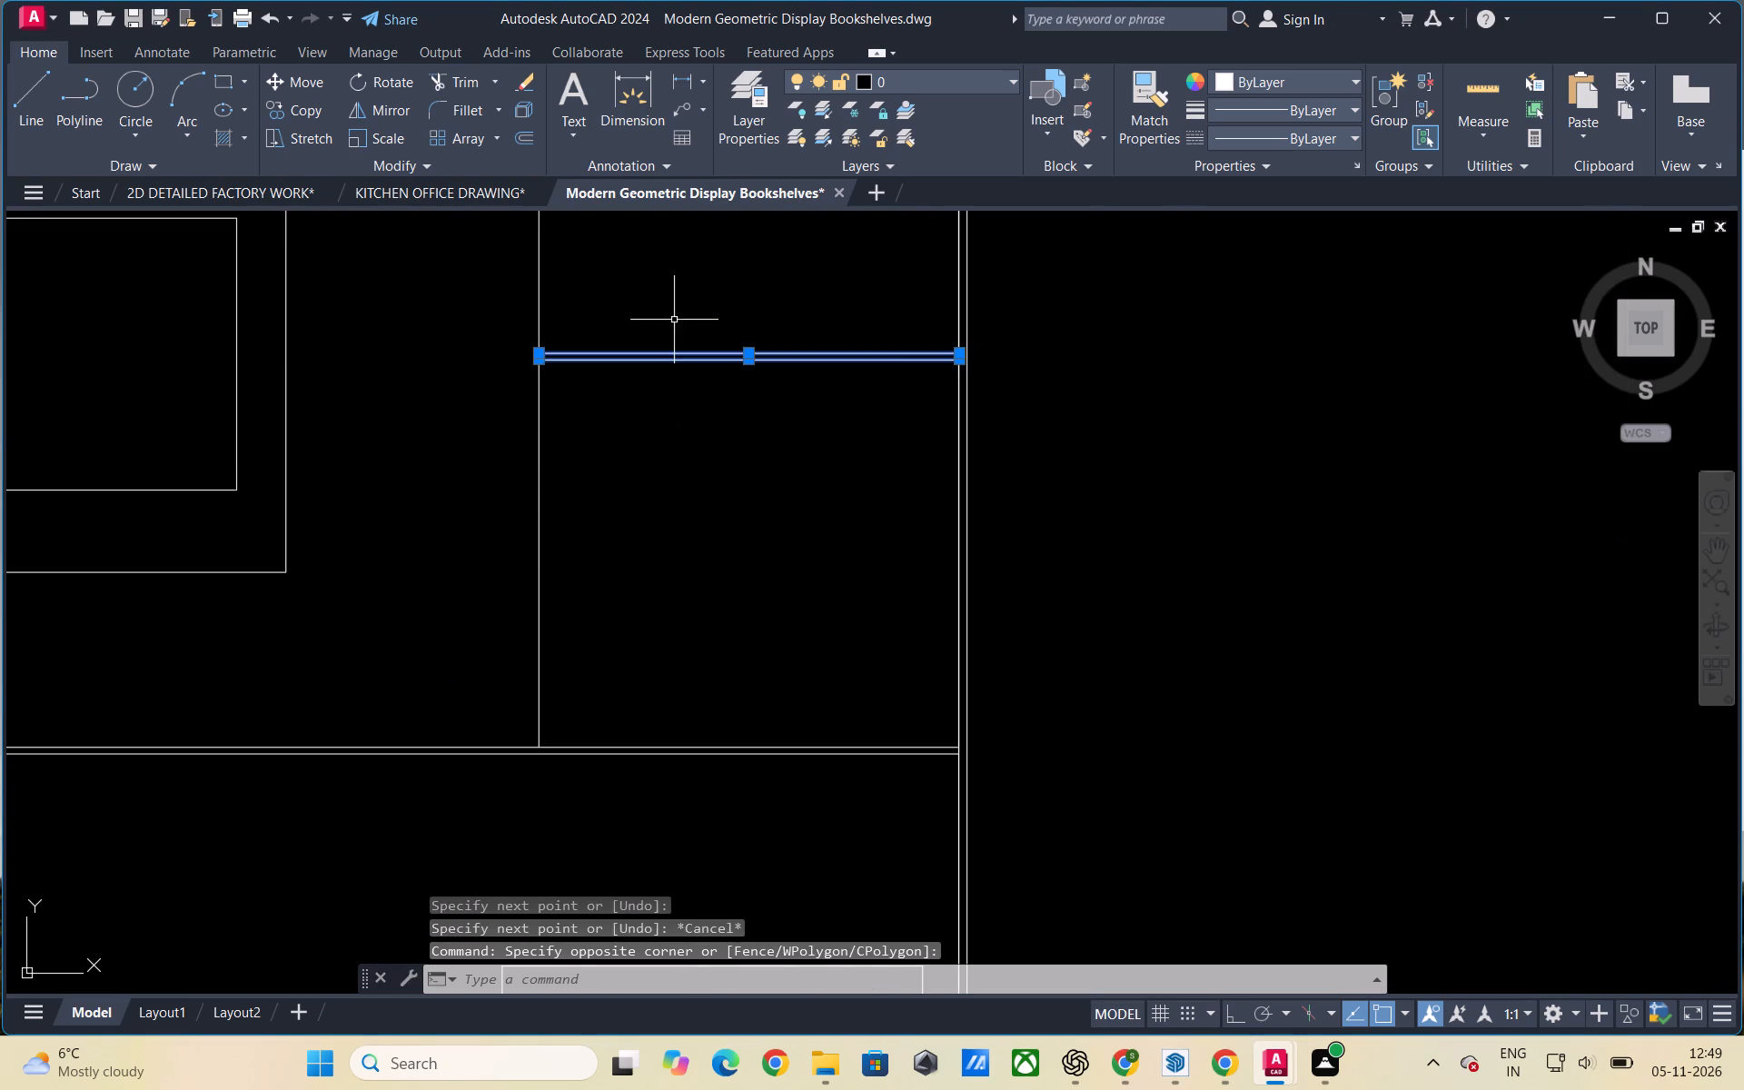
pyautogui.rightClick(672, 319)
pyautogui.click(703, 505)
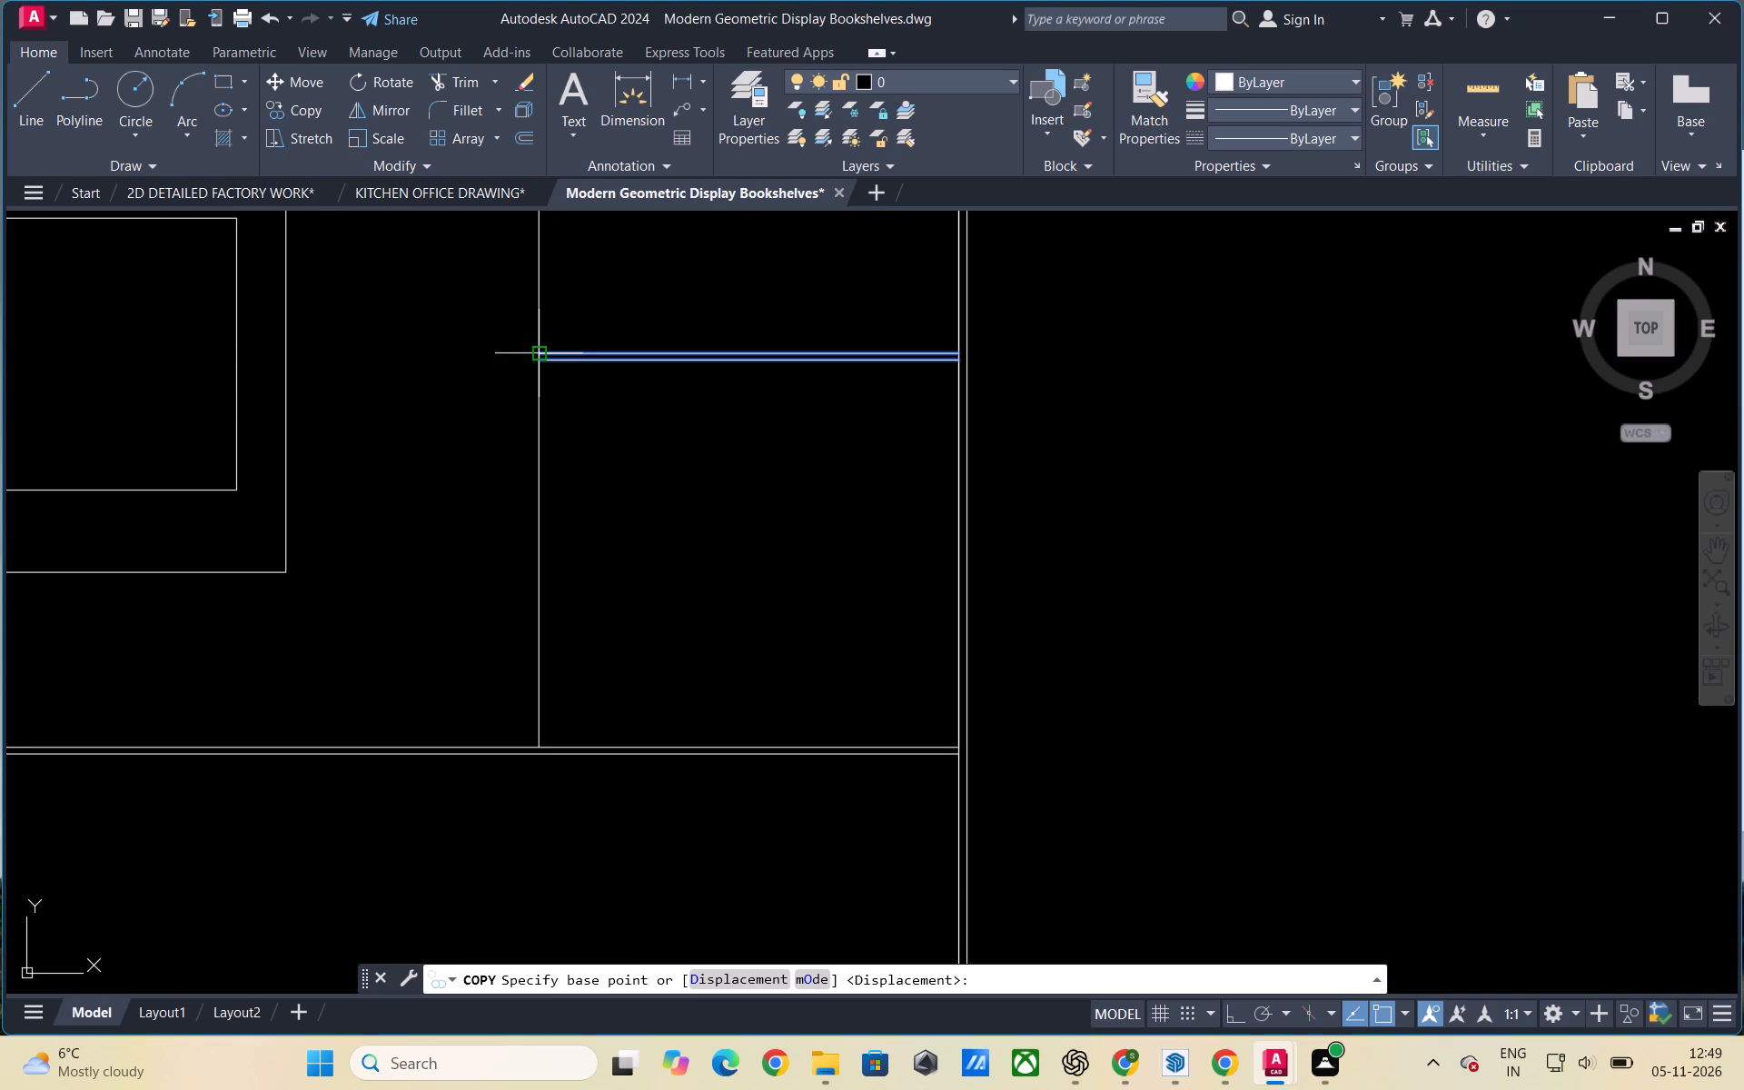
pyautogui.scroll(3, 536, 367)
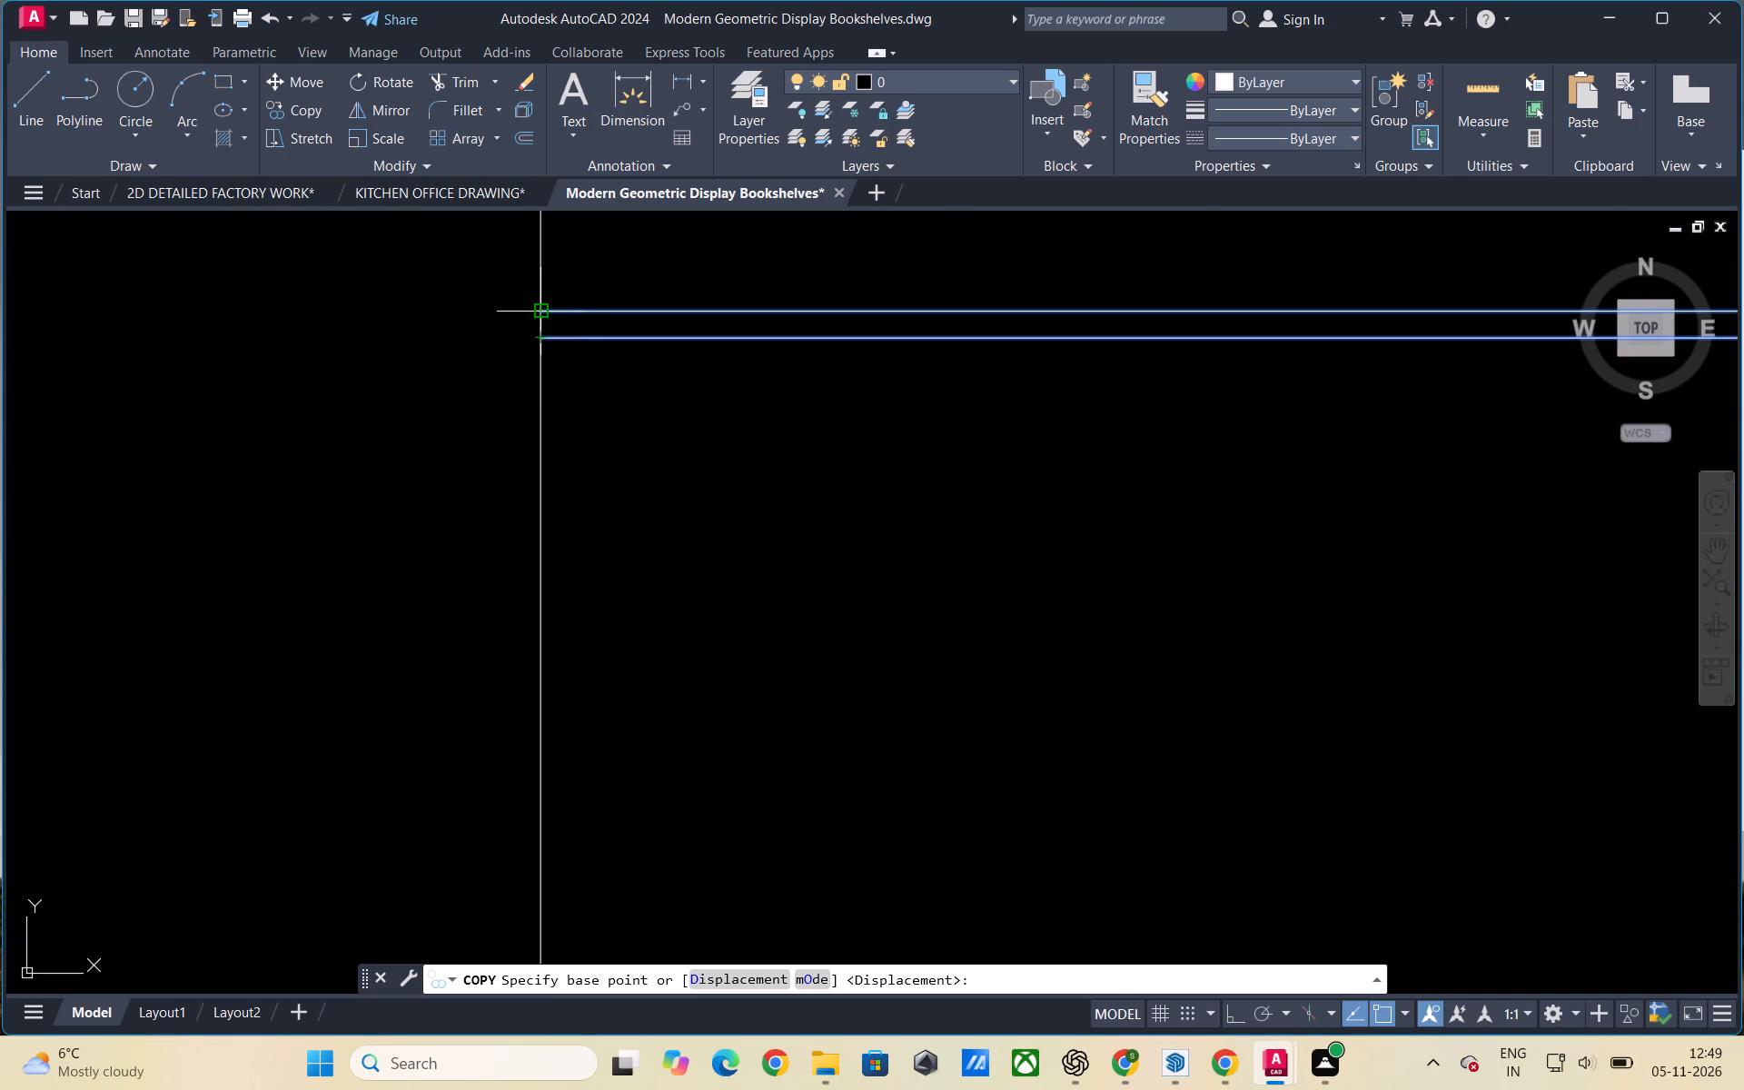
pyautogui.click(539, 315)
pyautogui.scroll(-5, 893, 426)
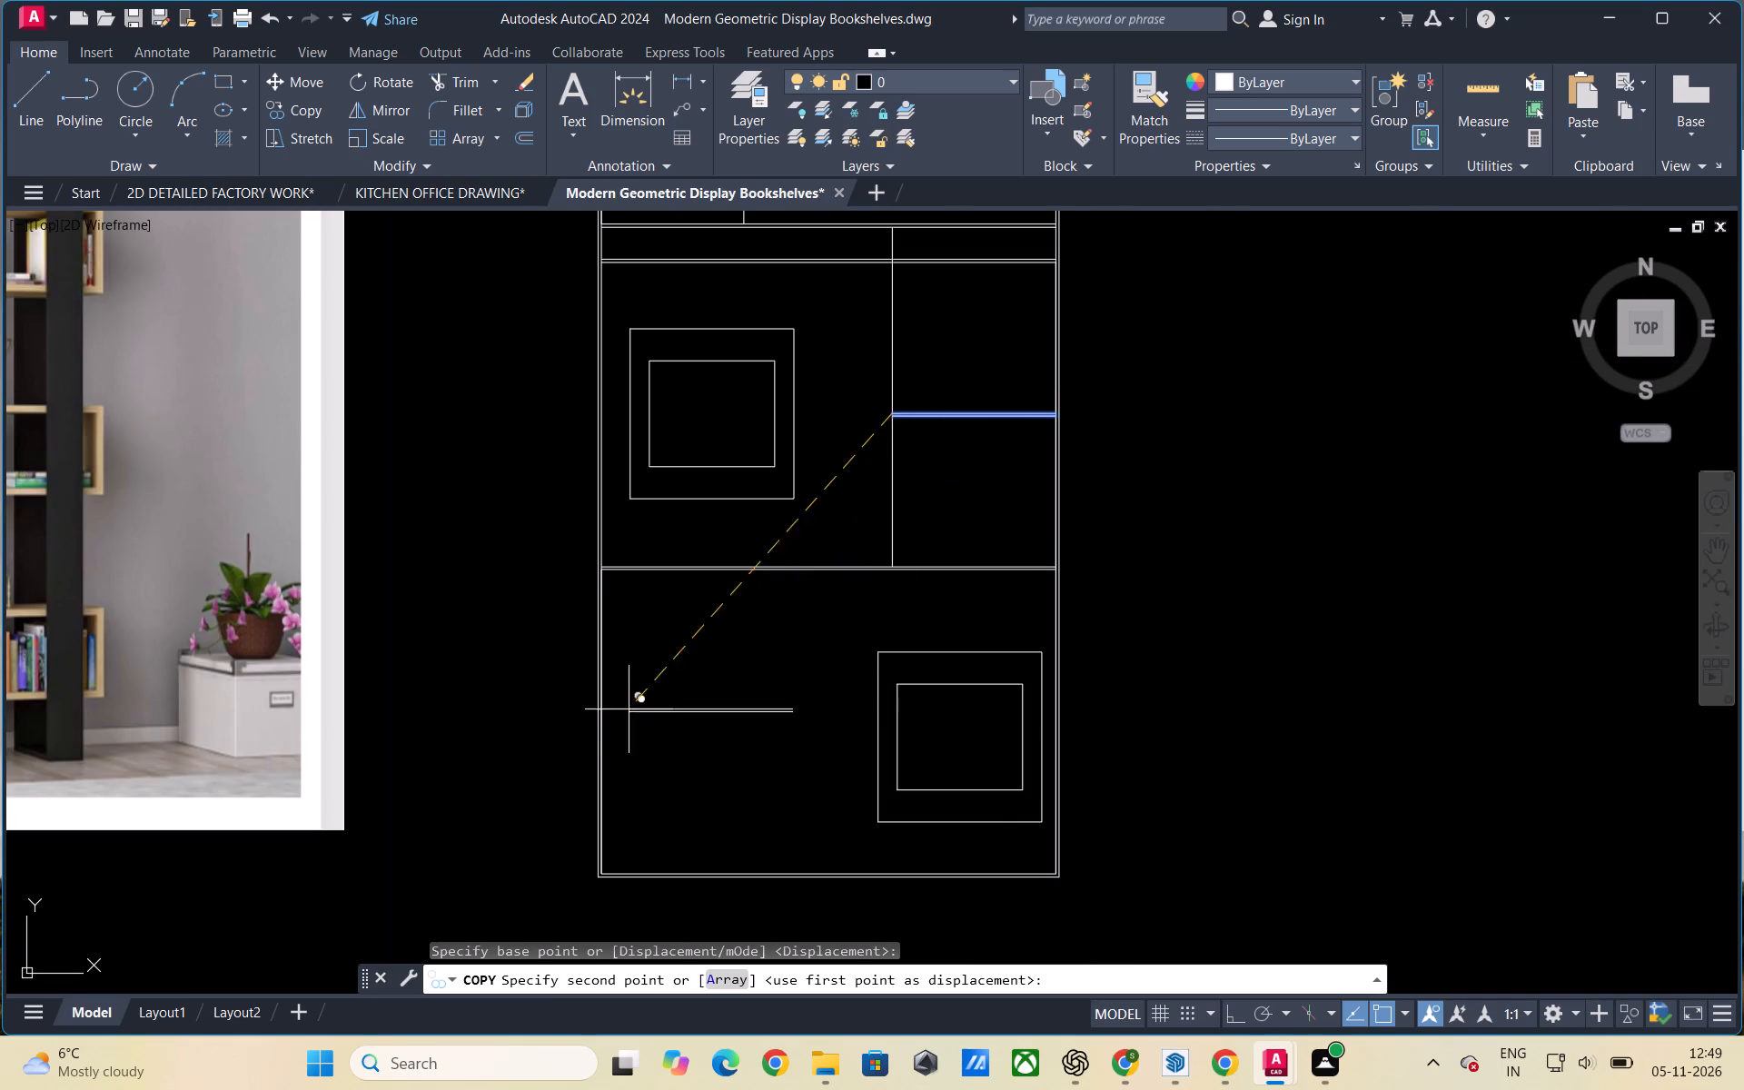
pyautogui.scroll(4, 609, 712)
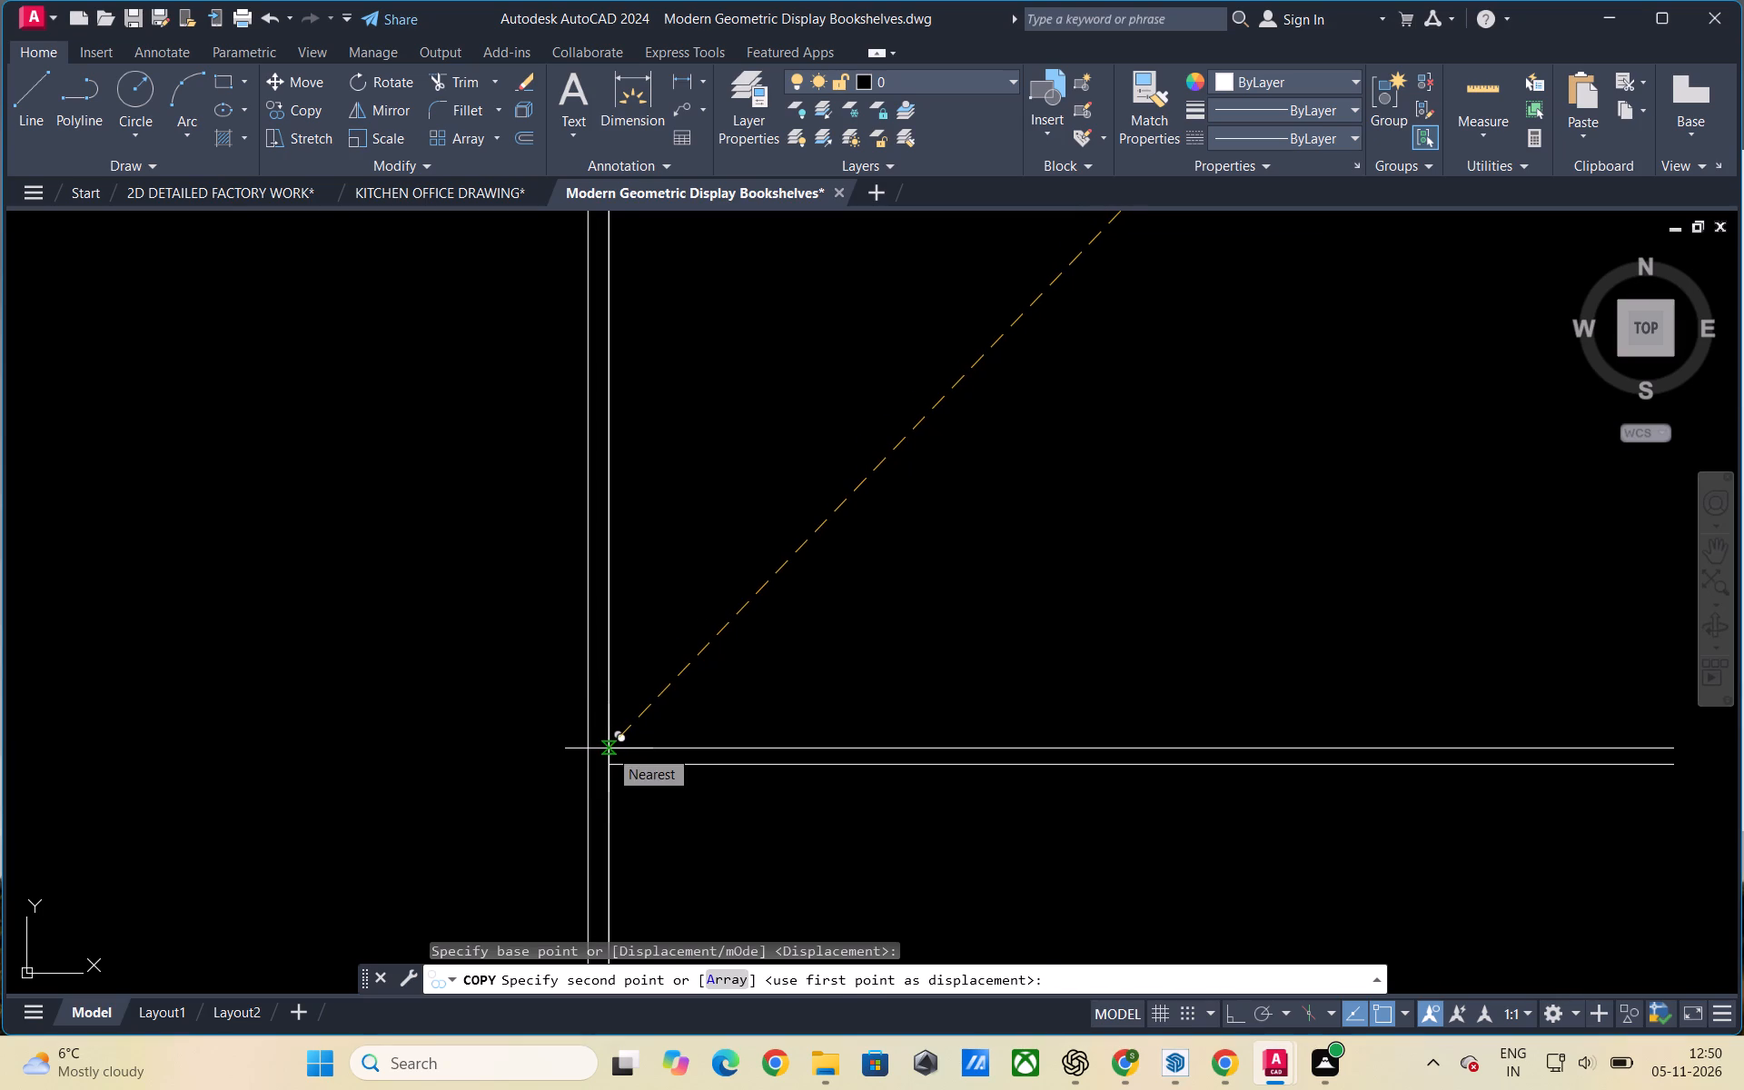
pyautogui.click(609, 748)
pyautogui.scroll(-2, 351, 717)
pyautogui.press('Escape')
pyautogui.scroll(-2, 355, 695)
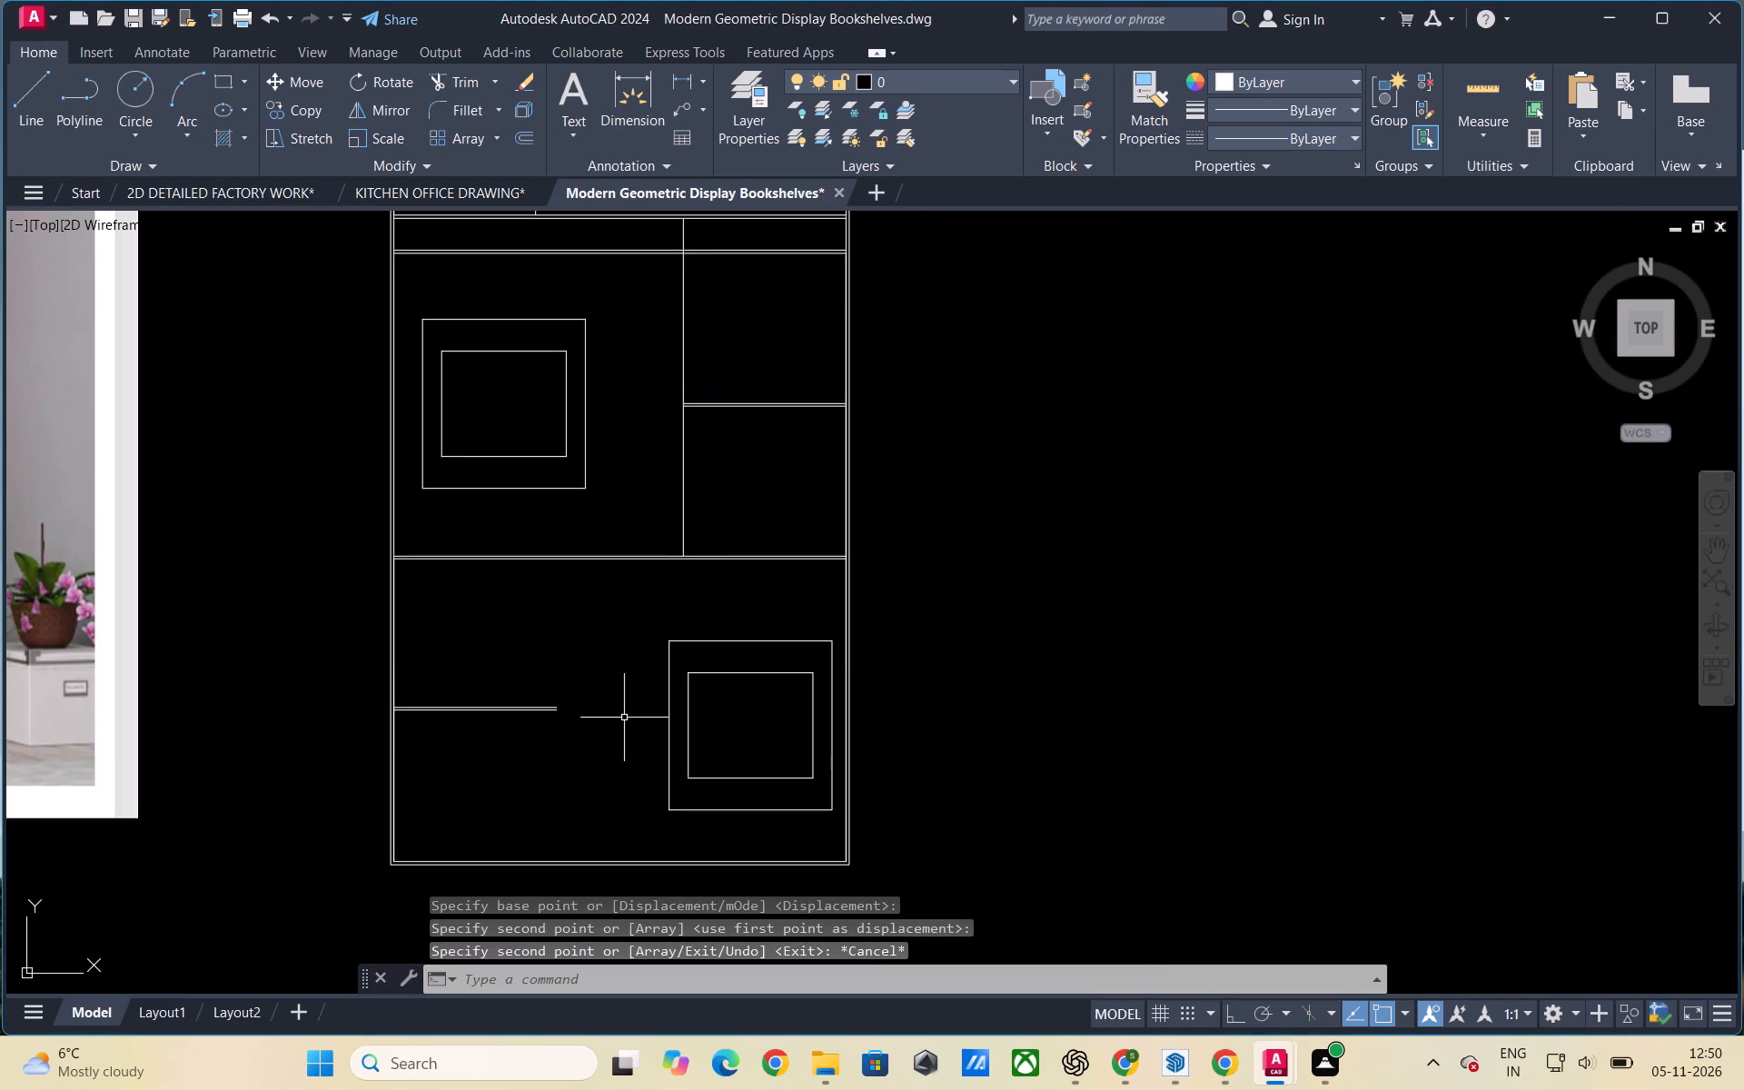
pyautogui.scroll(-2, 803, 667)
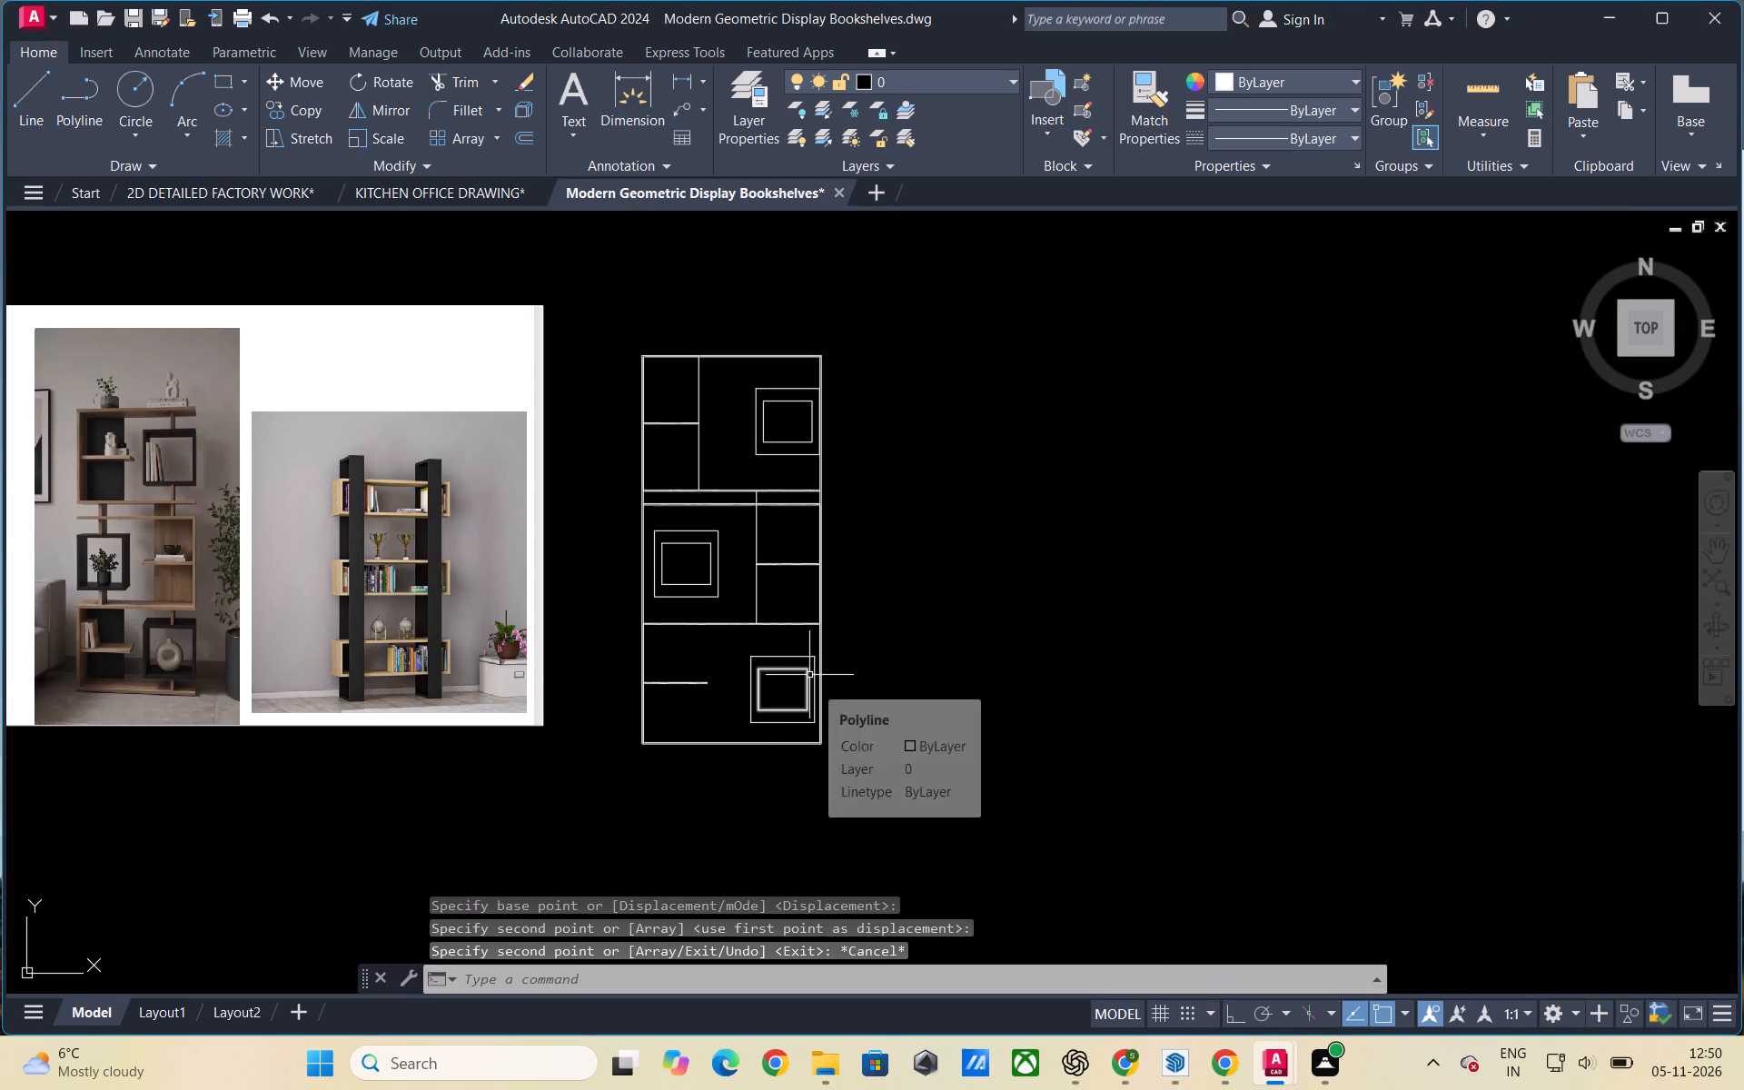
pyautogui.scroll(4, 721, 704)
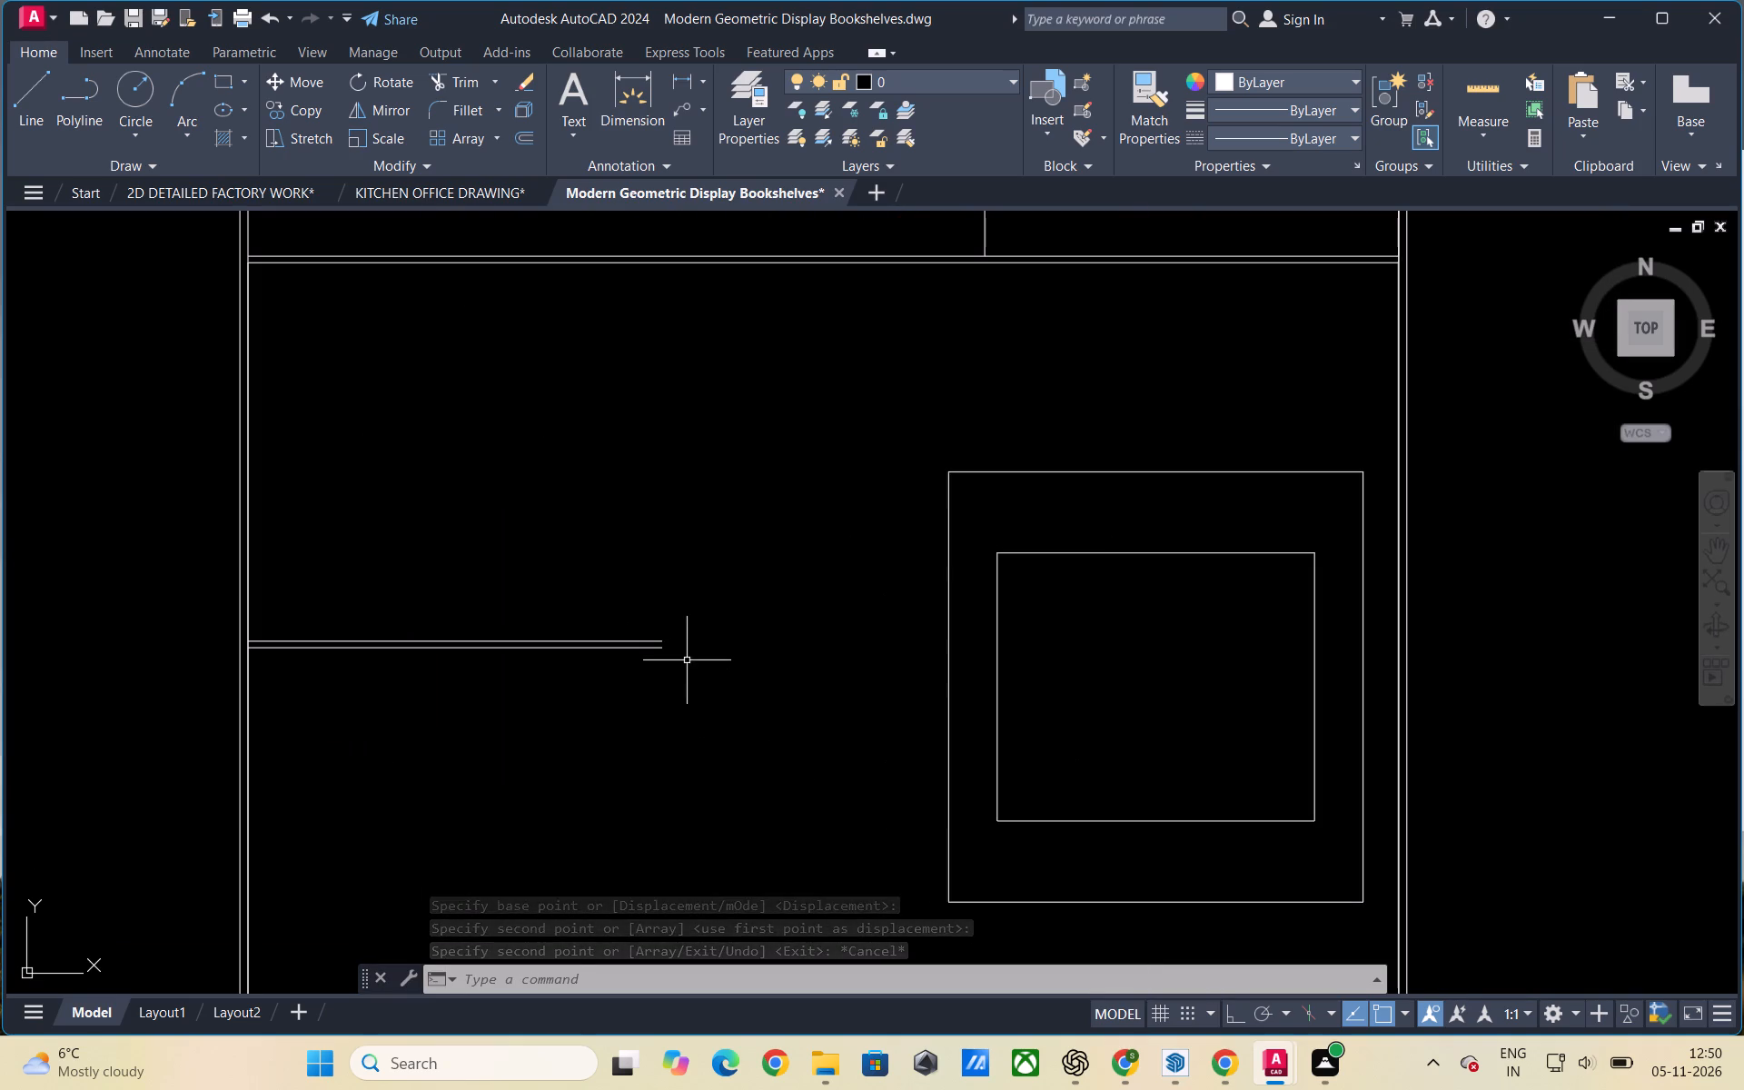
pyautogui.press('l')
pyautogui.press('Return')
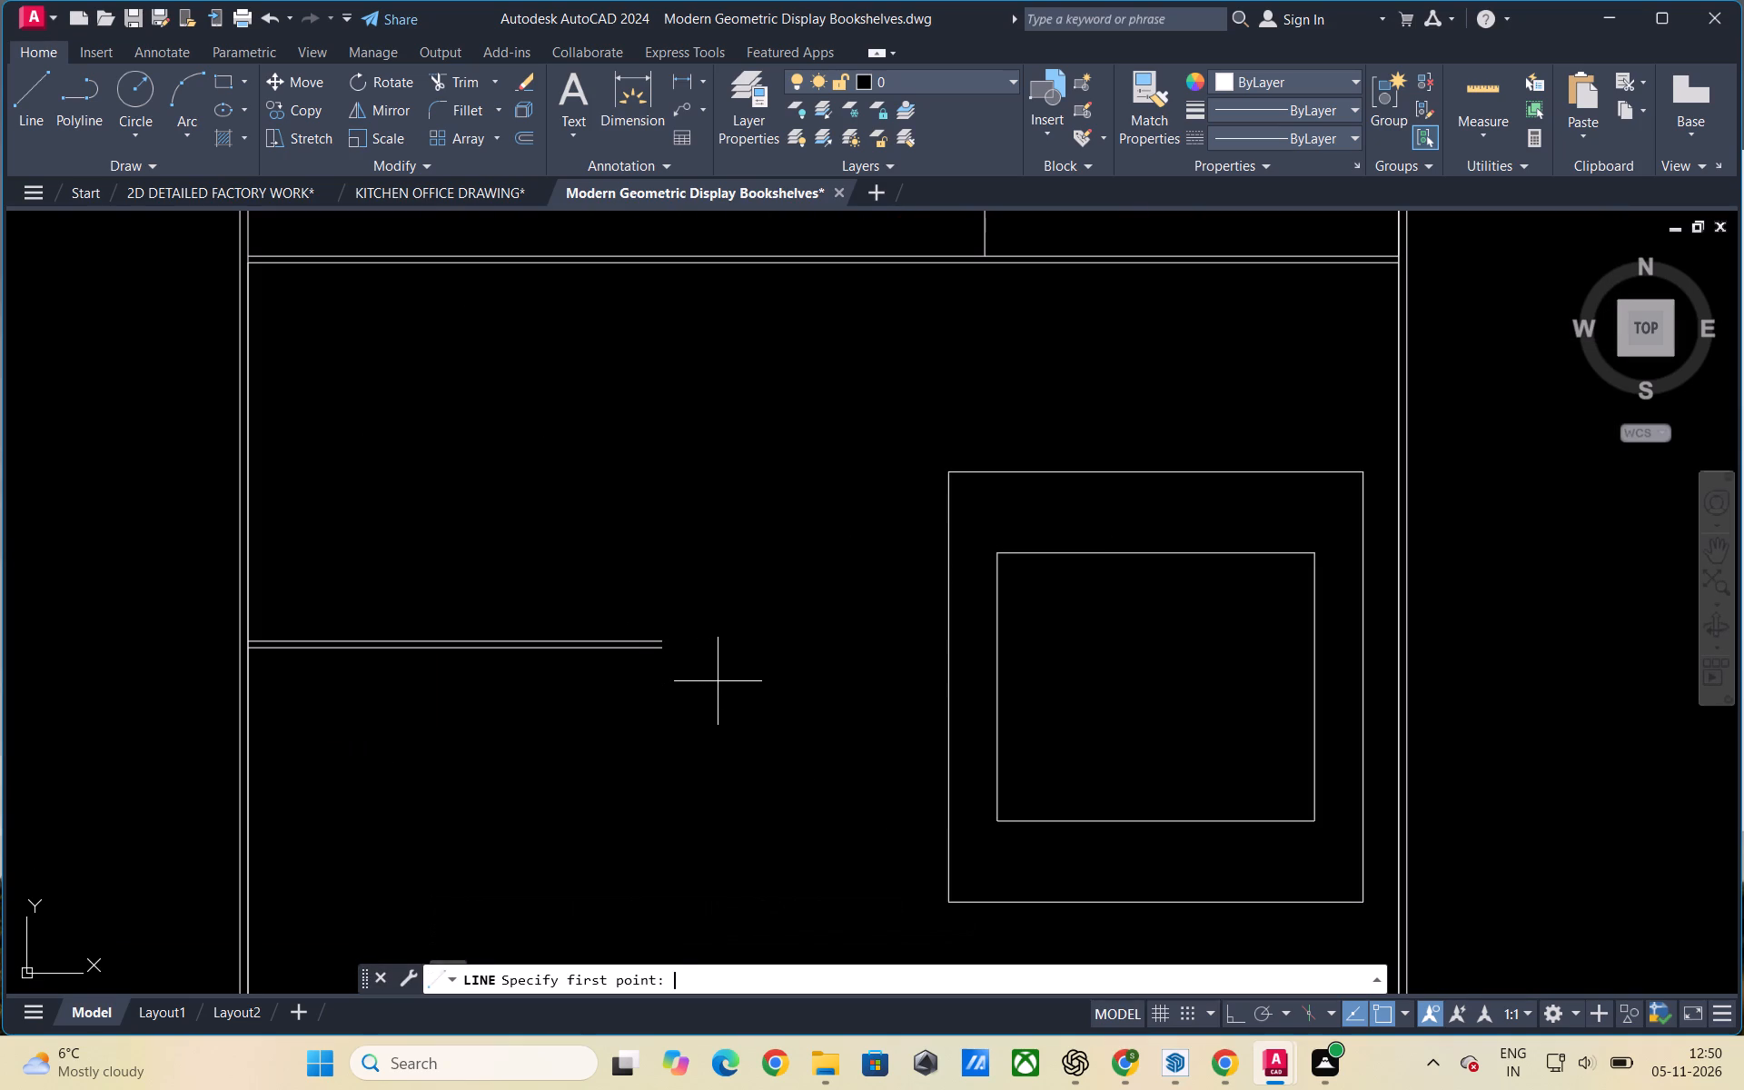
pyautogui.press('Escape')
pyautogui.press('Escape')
# Draw a short horizontal line continuing the lower section shelf's upper line from its free end toward the square box.
pyautogui.scroll(1, 611, 657)
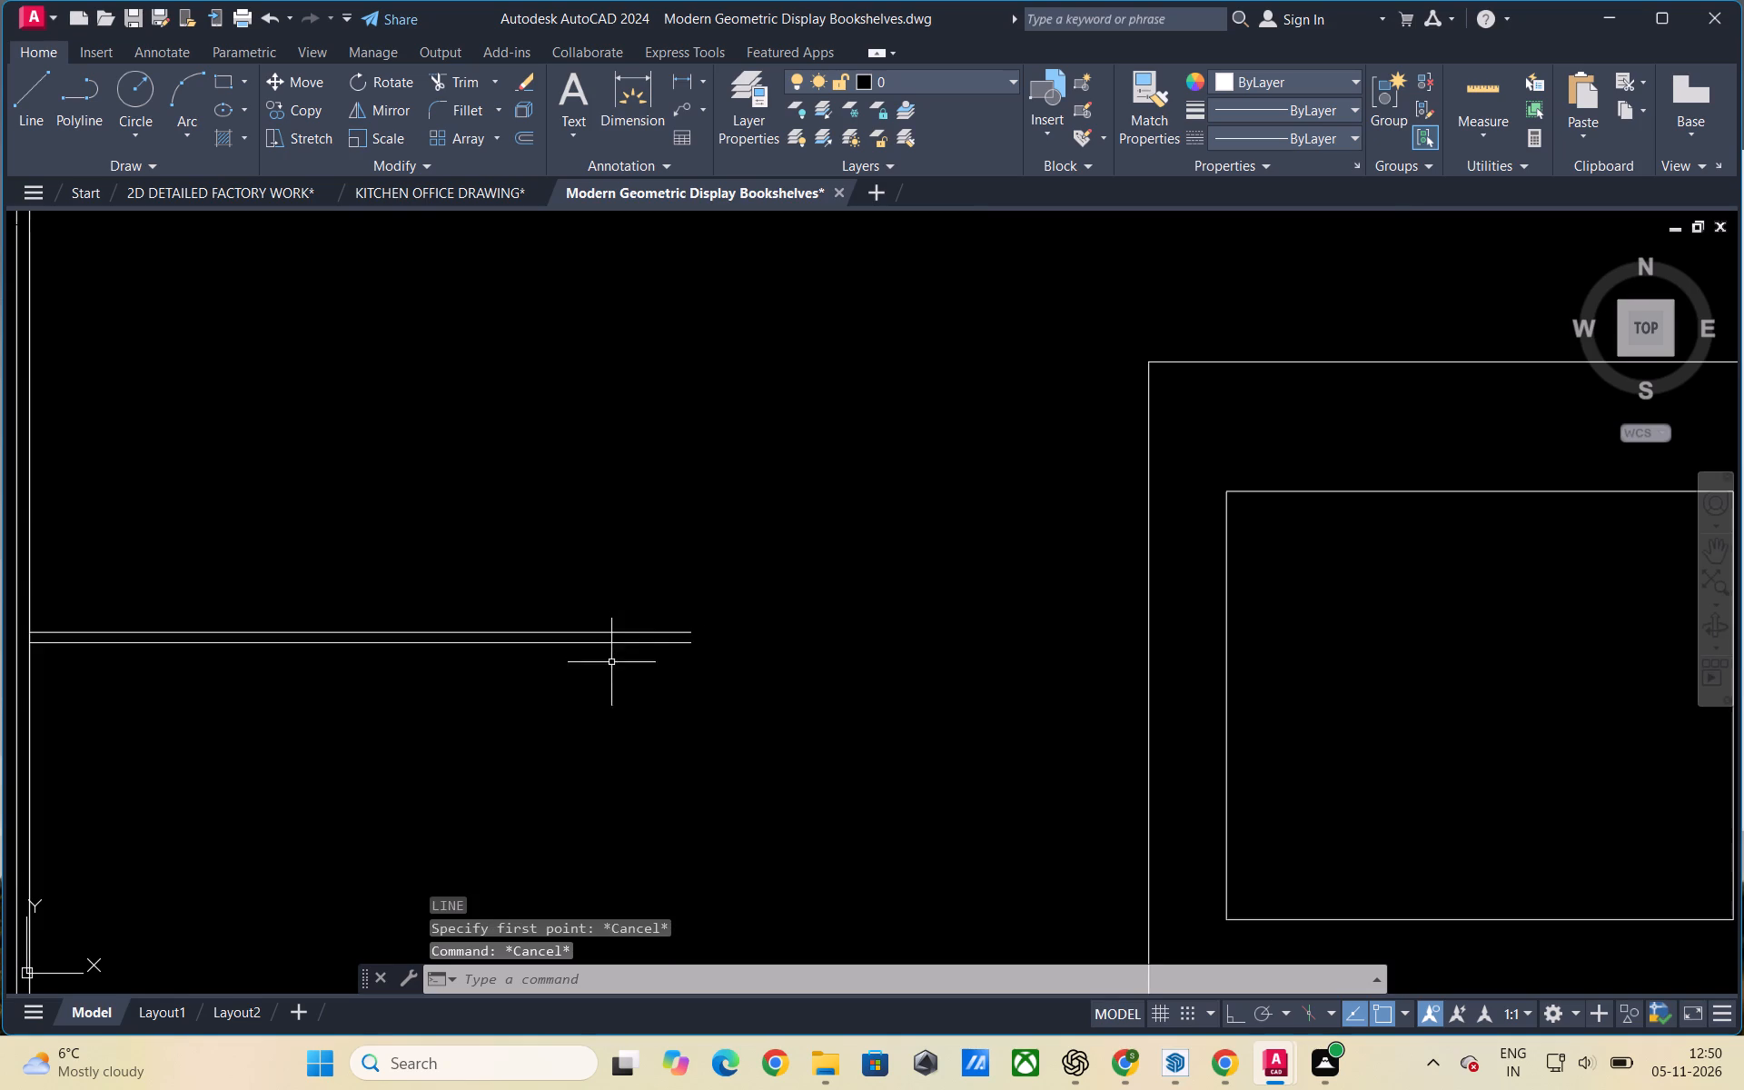
pyautogui.press('l')
pyautogui.press('Return')
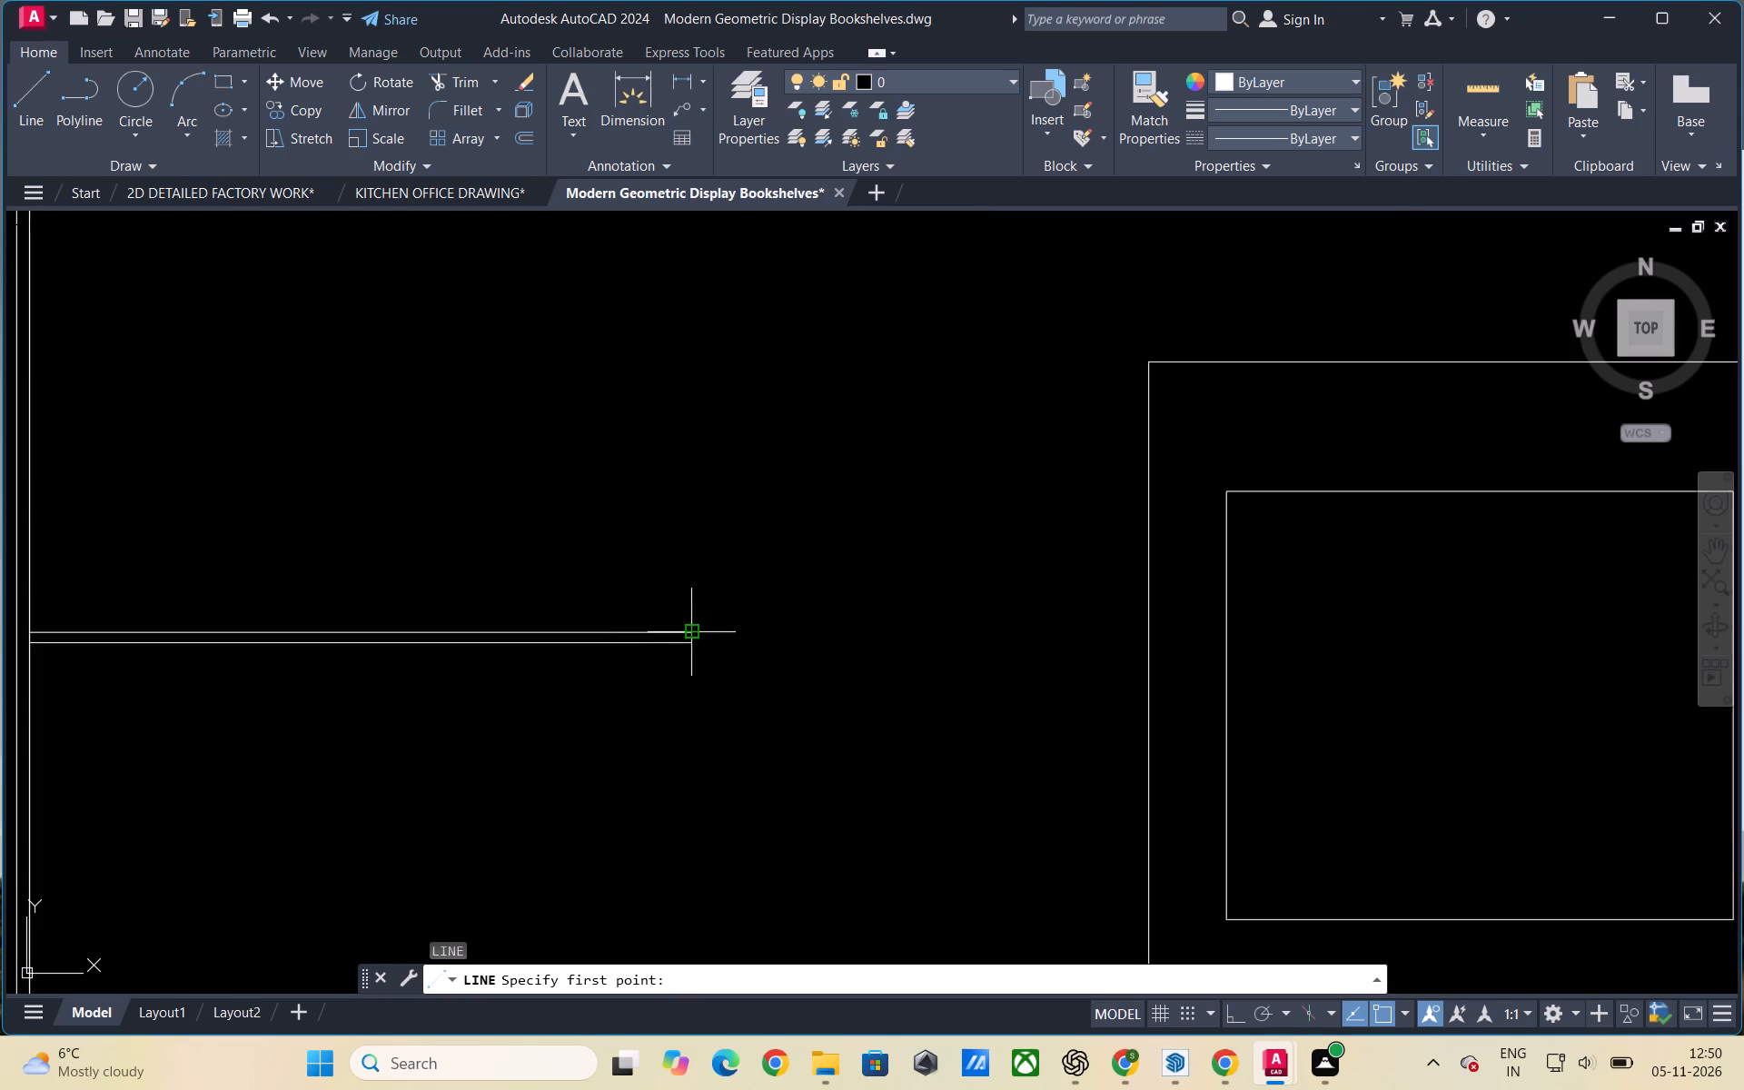
pyautogui.click(693, 633)
pyautogui.click(797, 635)
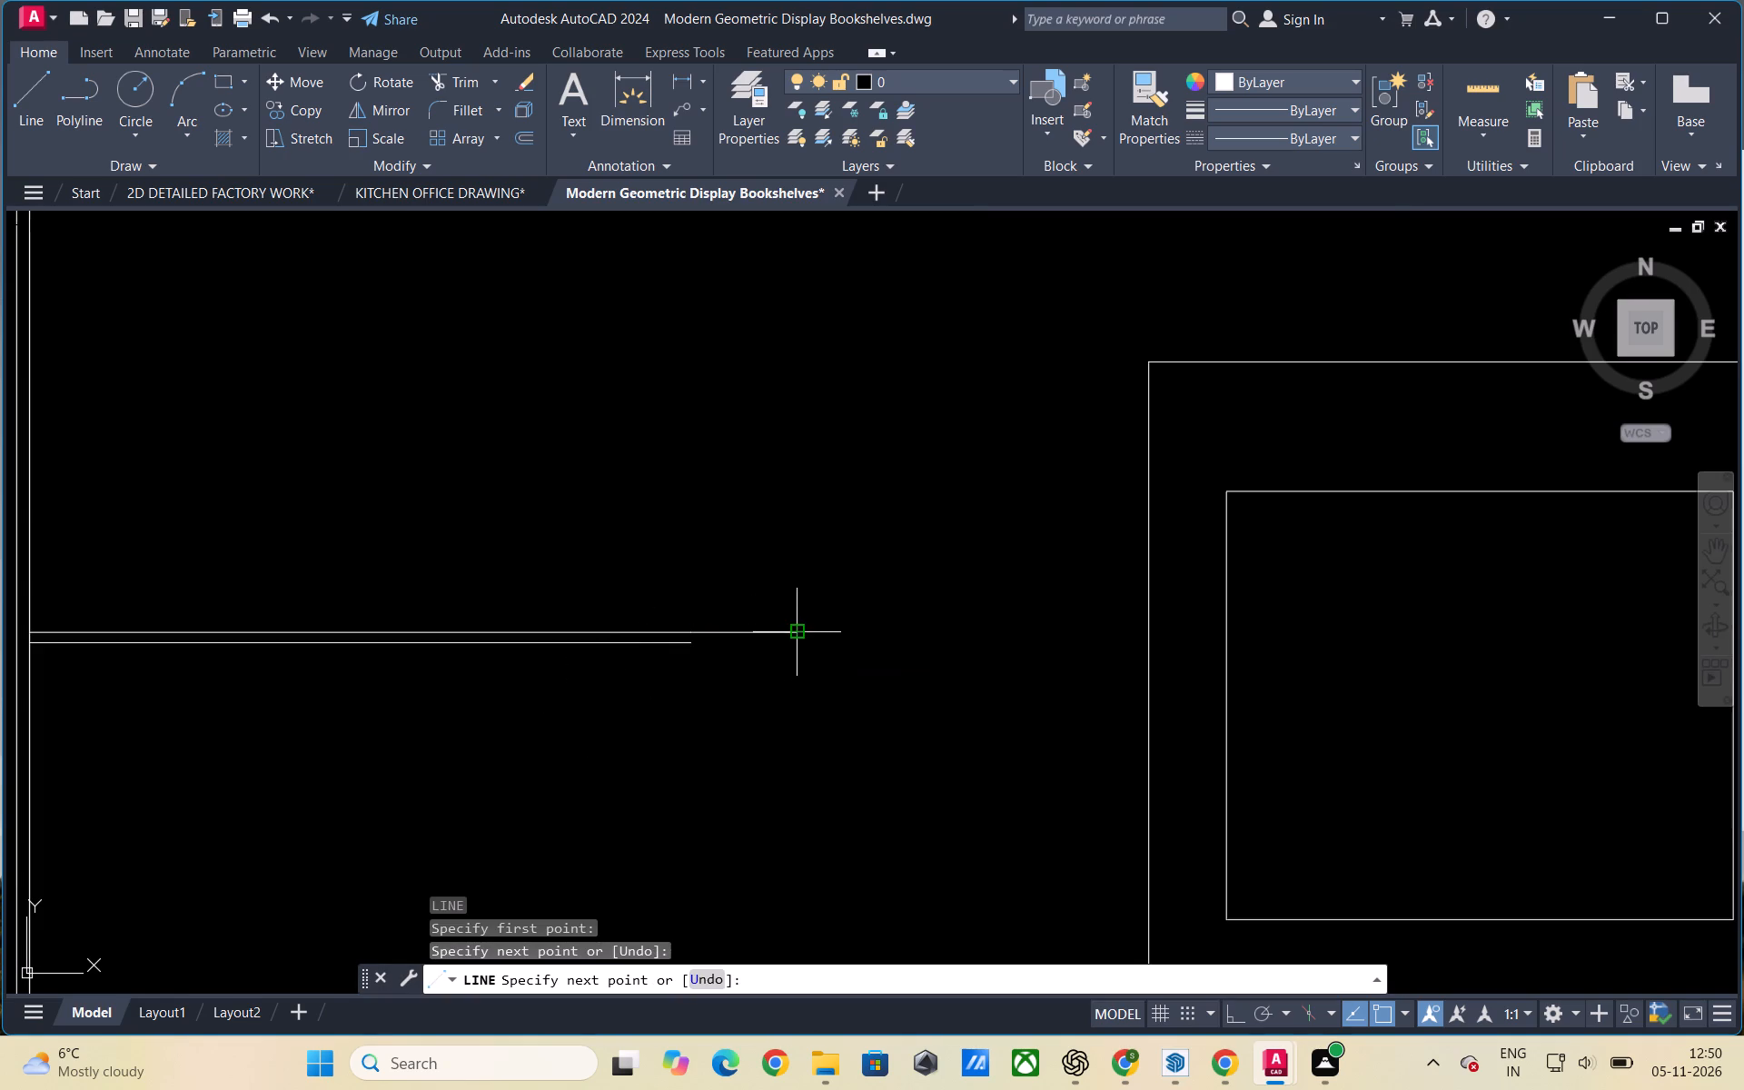
pyautogui.press('Escape')
pyautogui.press('Escape')
# Draw a horizontal line about 4" long extending the lower section shelf's bottom line flush with its upper line.
pyautogui.press('l')
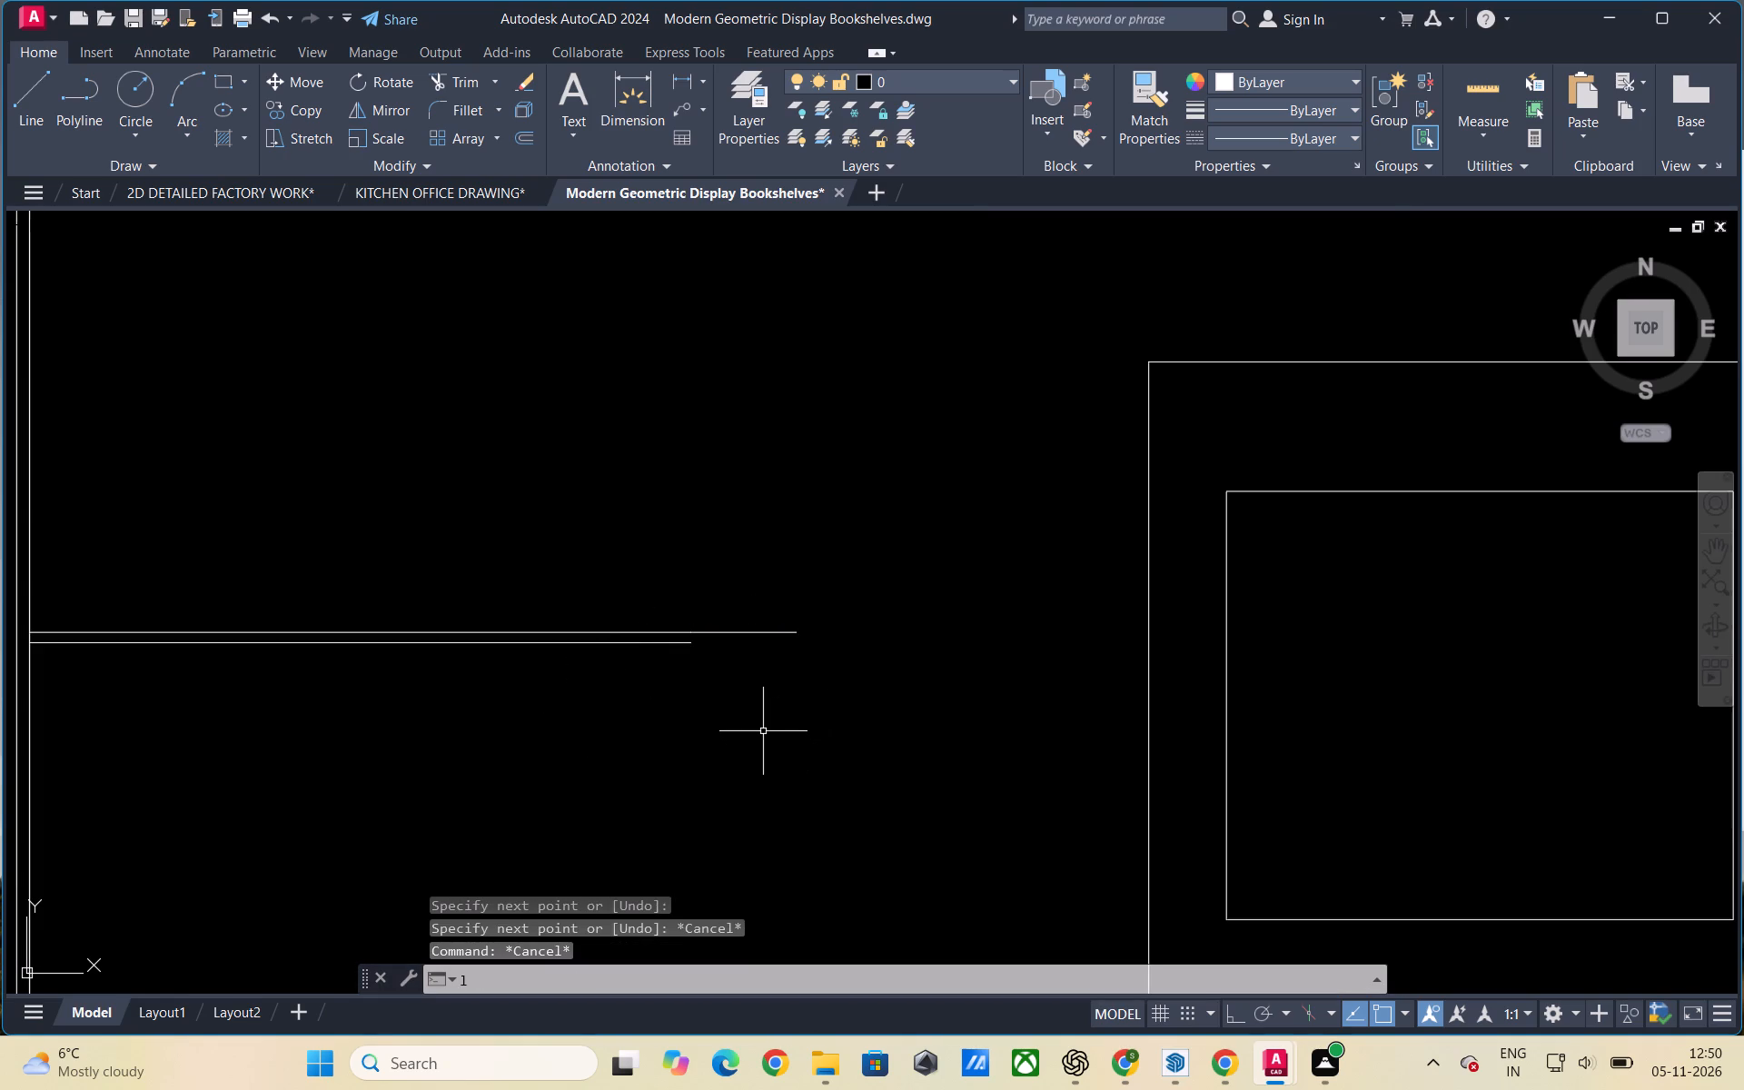
pyautogui.press('Return')
pyautogui.click(694, 645)
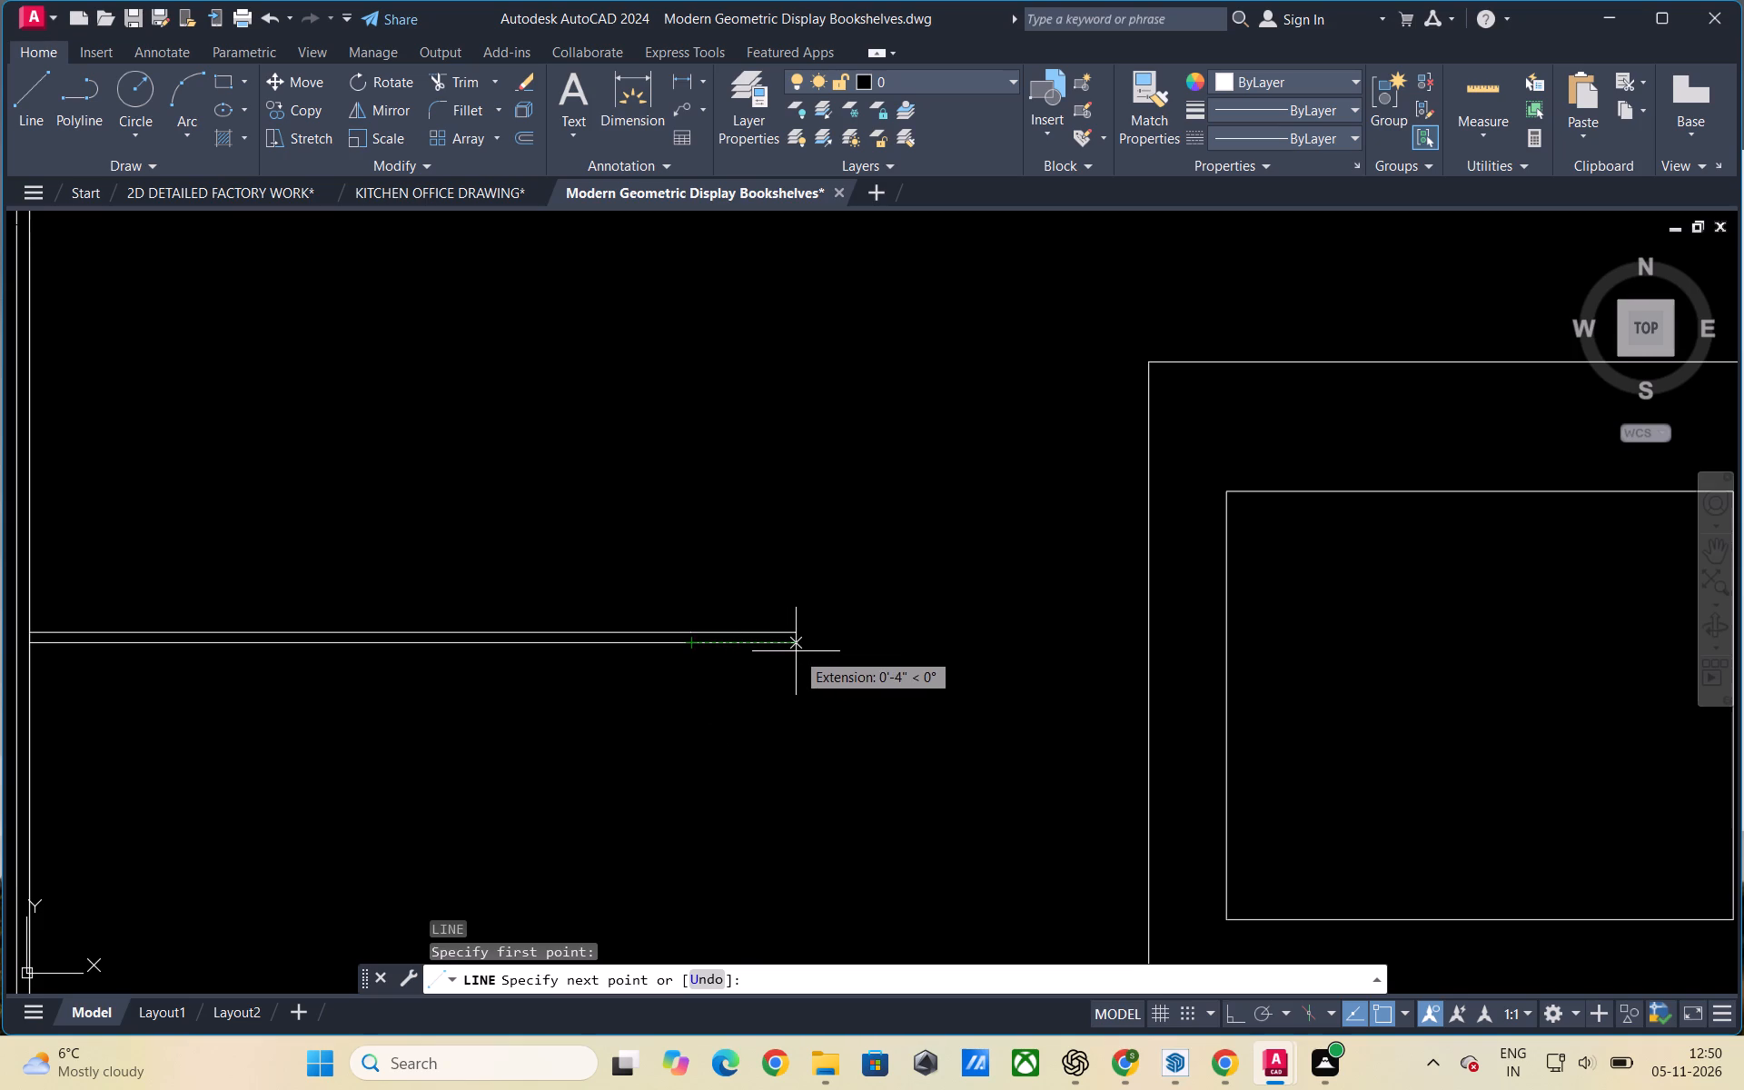
pyautogui.click(796, 651)
pyautogui.press('Escape')
pyautogui.press('Escape')
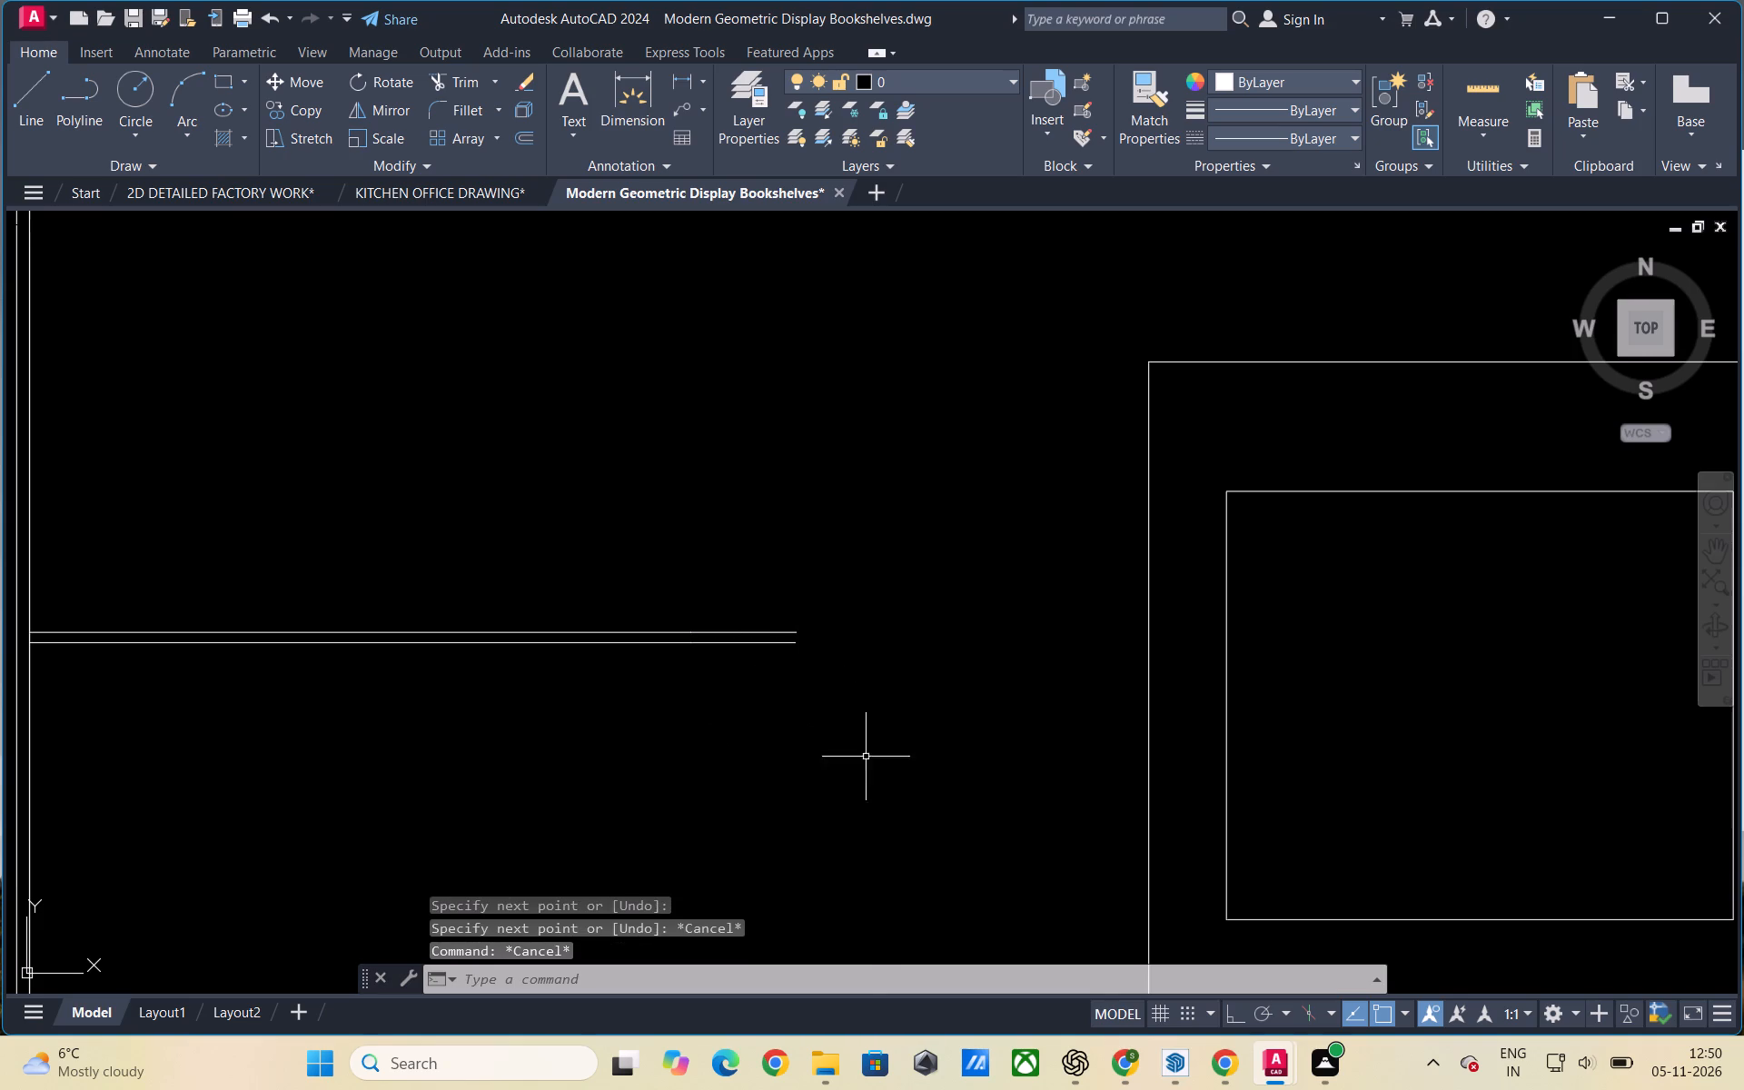
# Join the lower section shelf's four collinear line segments with their extensions.
pyautogui.click(860, 795)
pyautogui.click(288, 524)
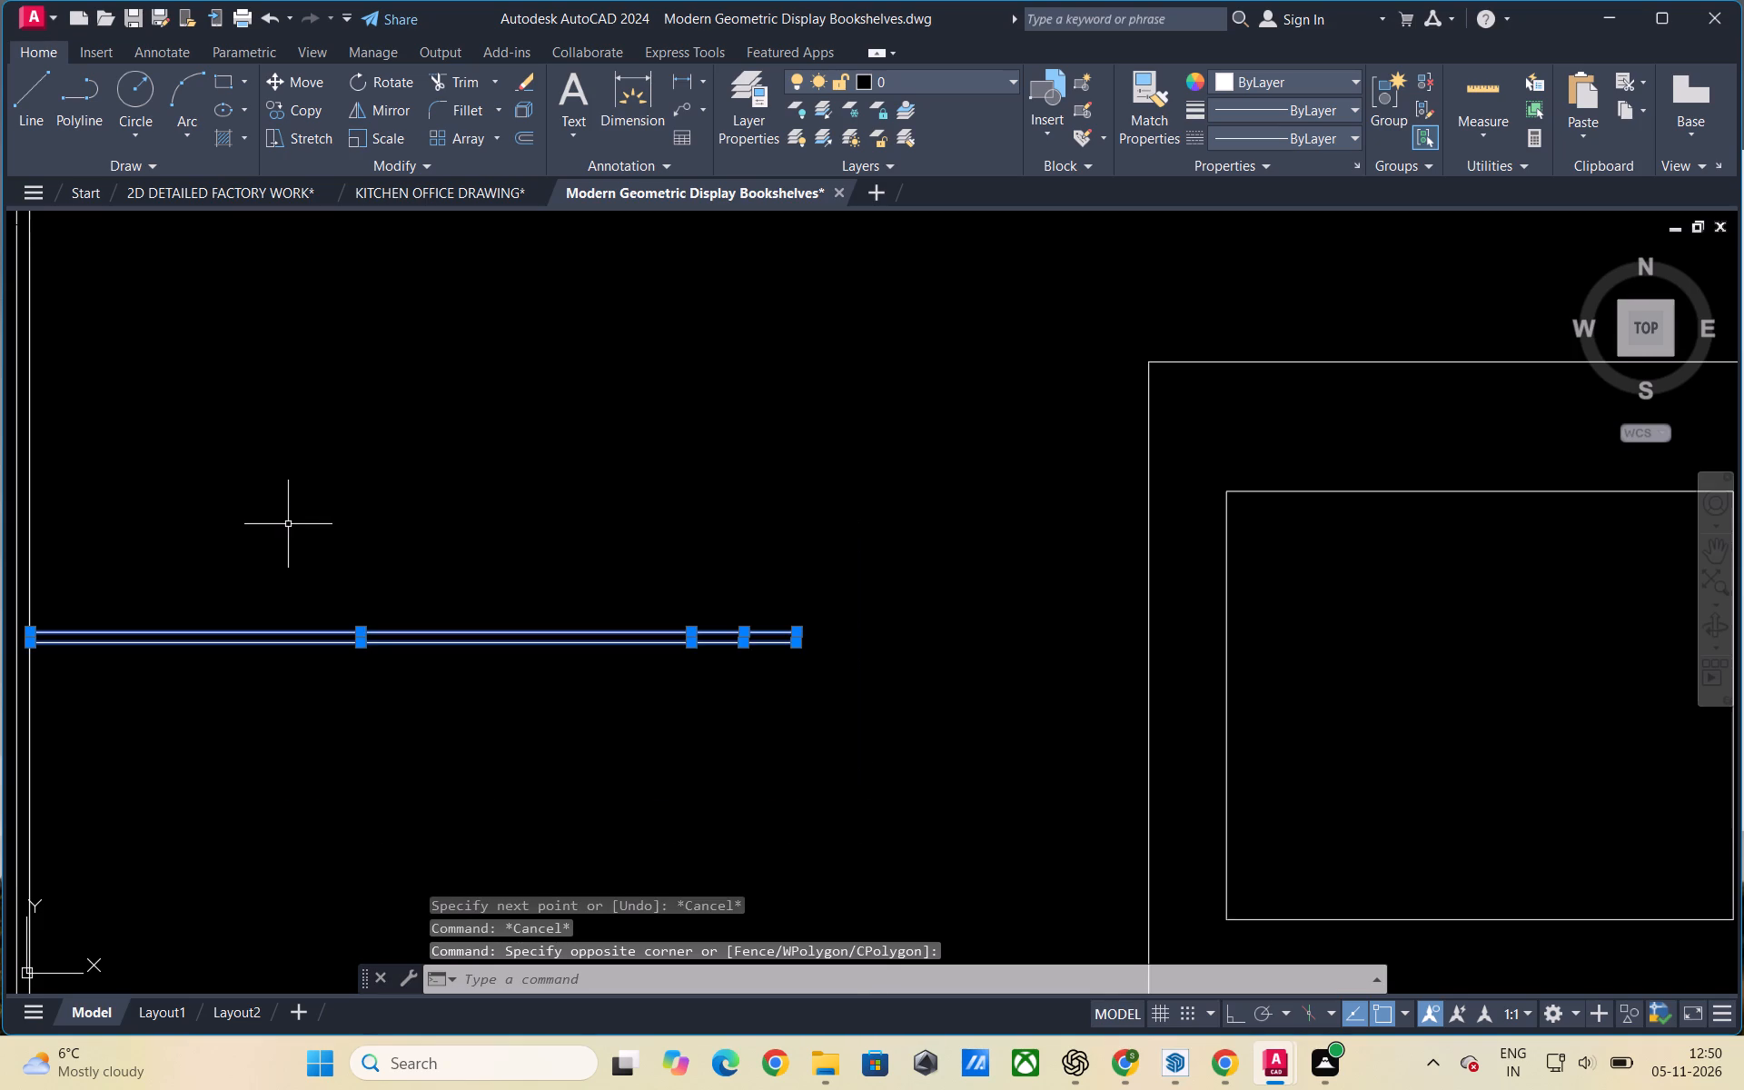
pyautogui.press('j')
pyautogui.press('Return')
pyautogui.press('Escape')
# Turn on Ortho mode while trying a vertical end line from the free end of the shelf's upper line.
pyautogui.scroll(-2, 667, 538)
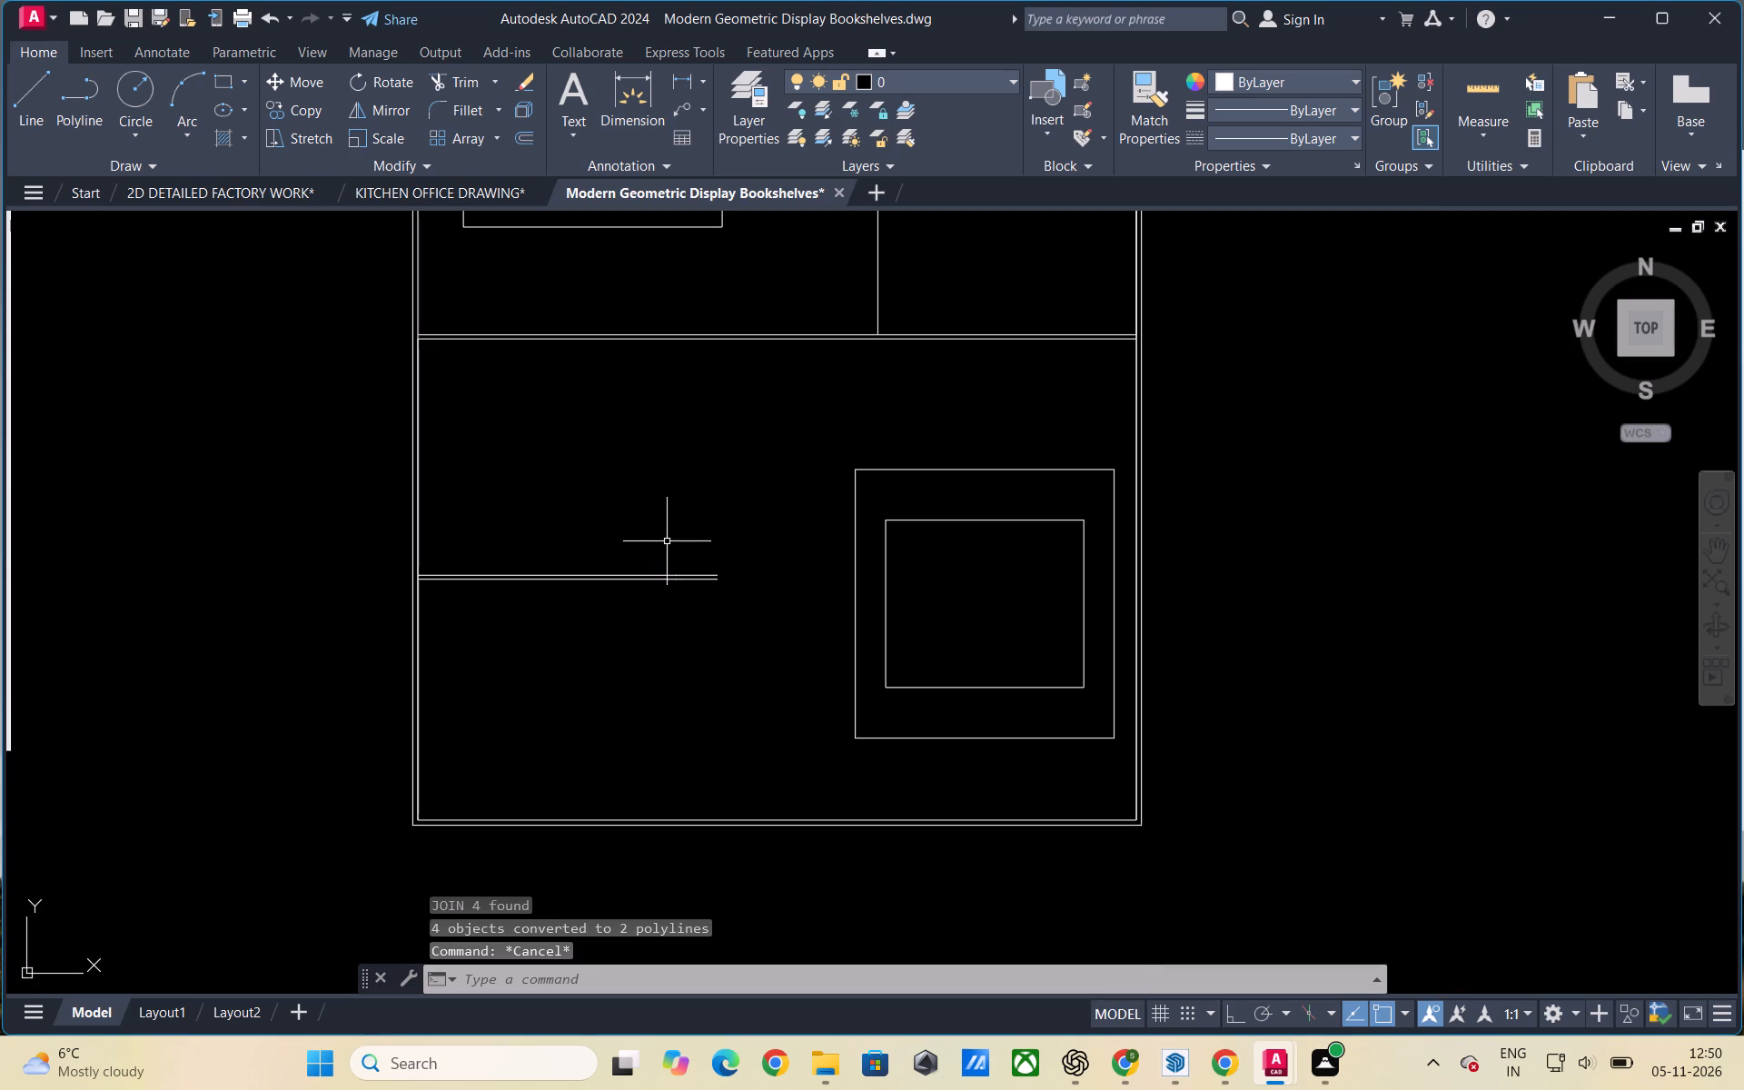
pyautogui.scroll(1, 749, 571)
pyautogui.press('l')
pyautogui.press('Return')
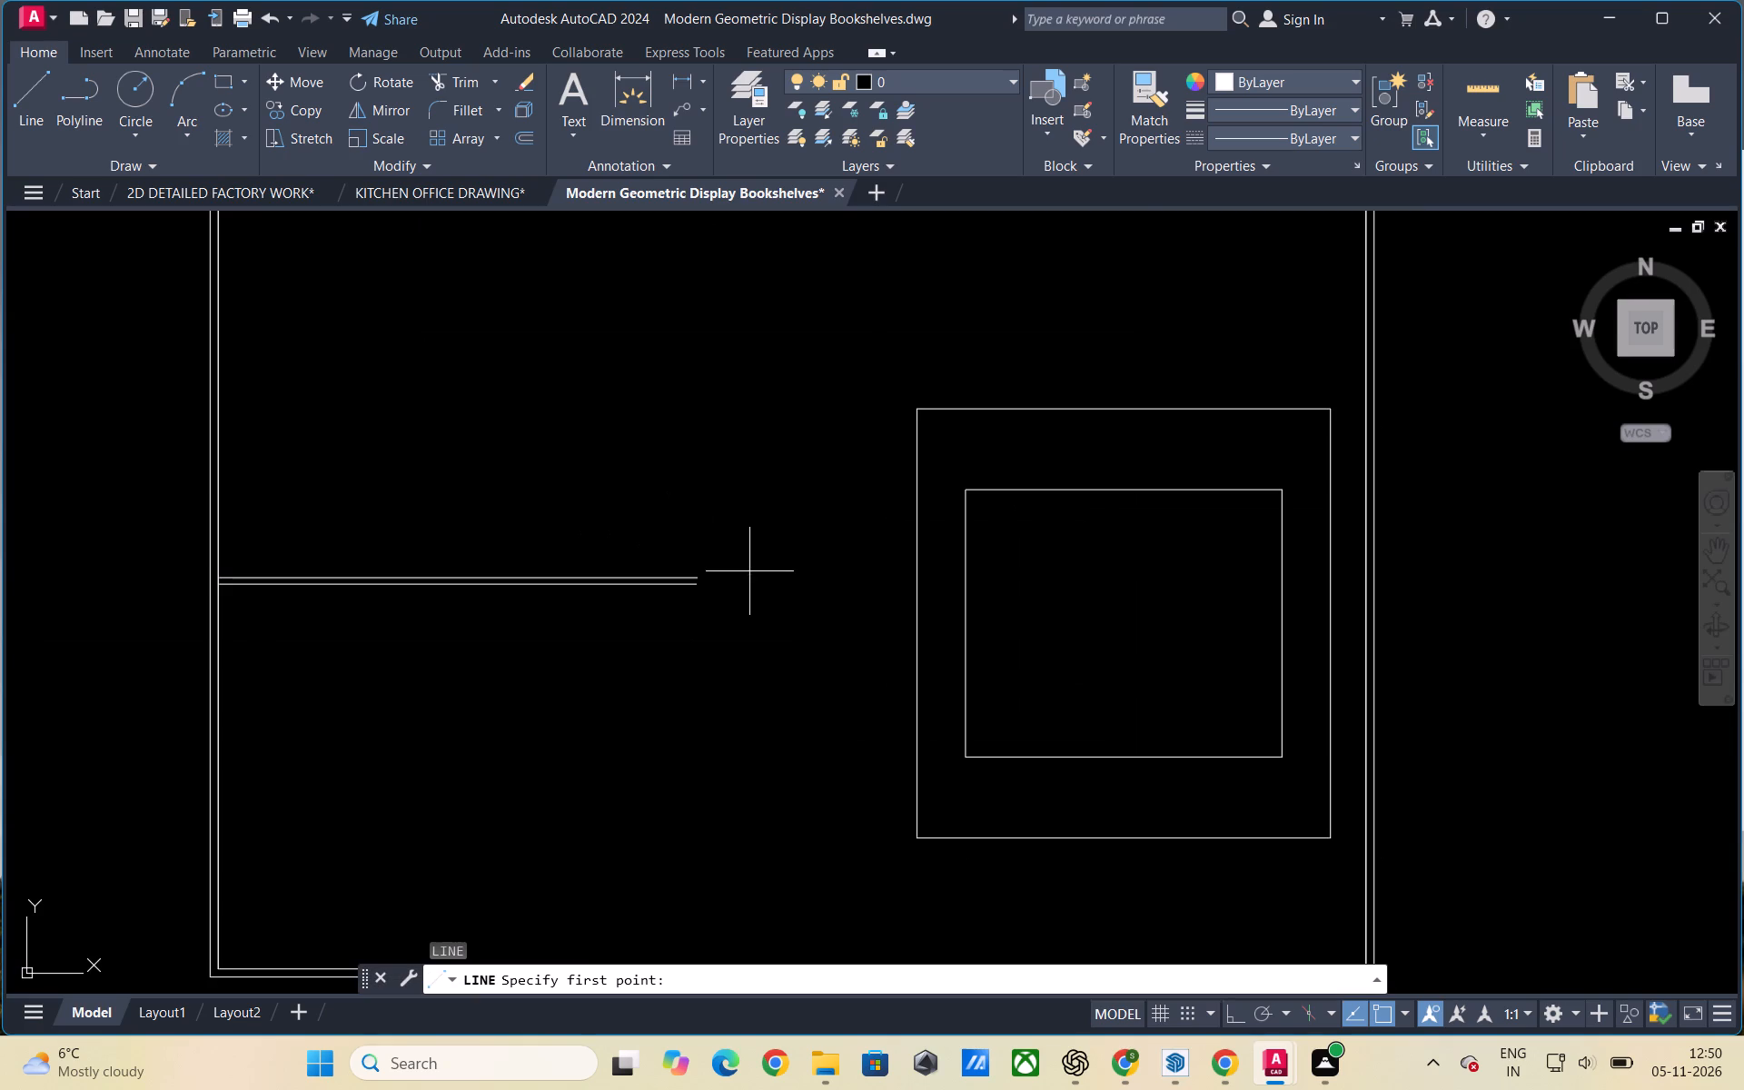
pyautogui.scroll(3, 663, 533)
pyautogui.click(788, 712)
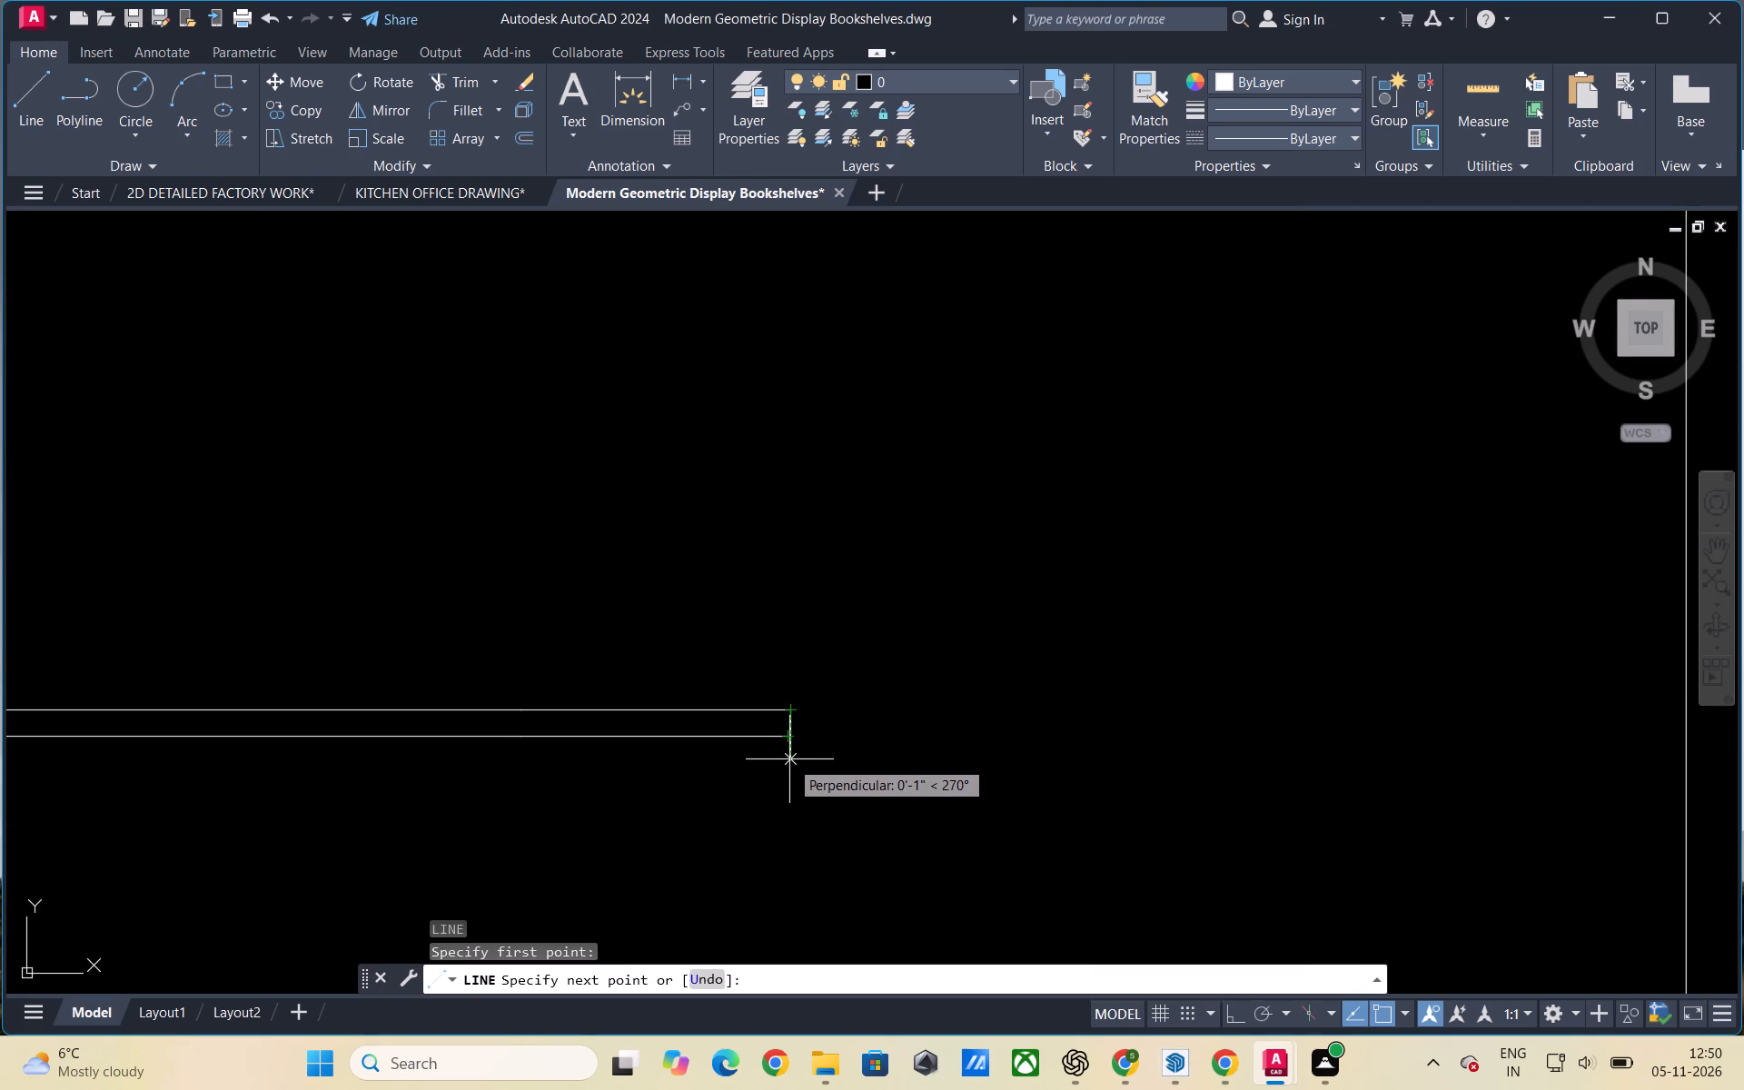
pyautogui.press('F8')
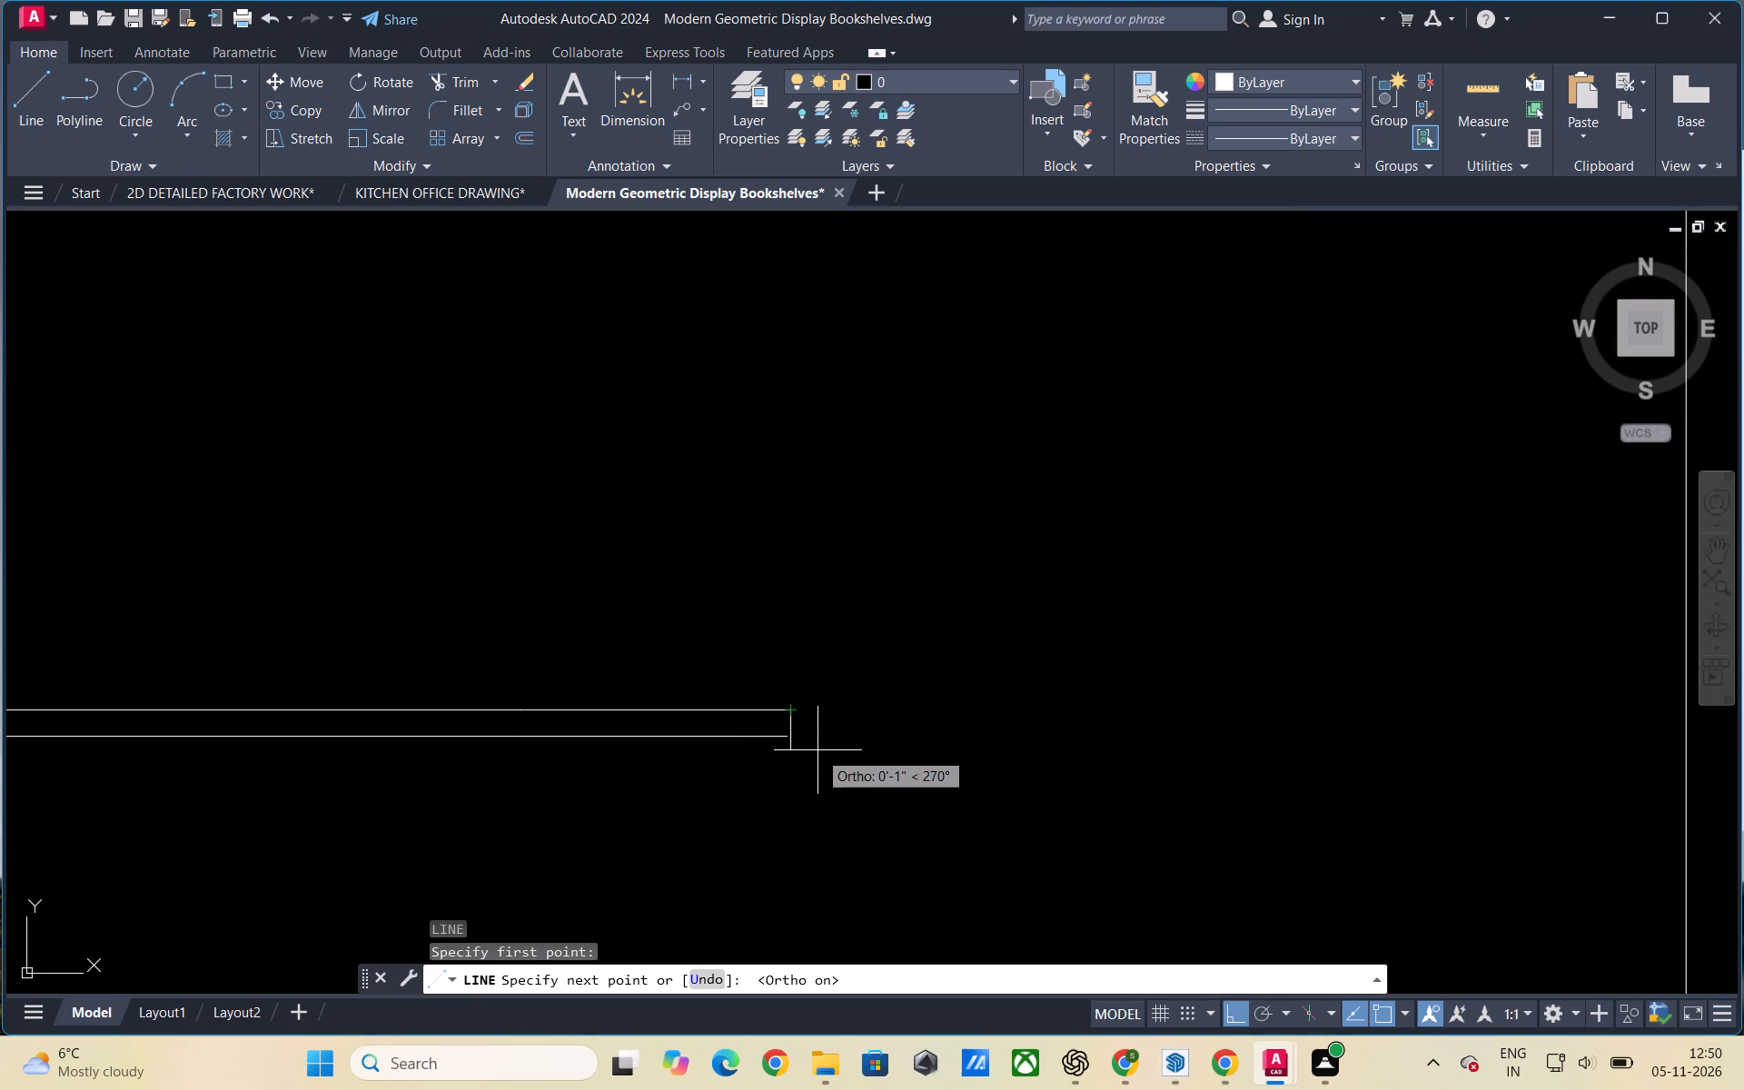
pyautogui.press('Escape')
# Draw a short vertical line from the free end of the shelf's bottom line up to its upper line, closing the shelf.
pyautogui.scroll(2, 773, 670)
pyautogui.scroll(-1, 778, 651)
pyautogui.scroll(1, 858, 756)
pyautogui.scroll(-1, 758, 584)
pyautogui.scroll(1, 851, 719)
pyautogui.scroll(-1, 872, 640)
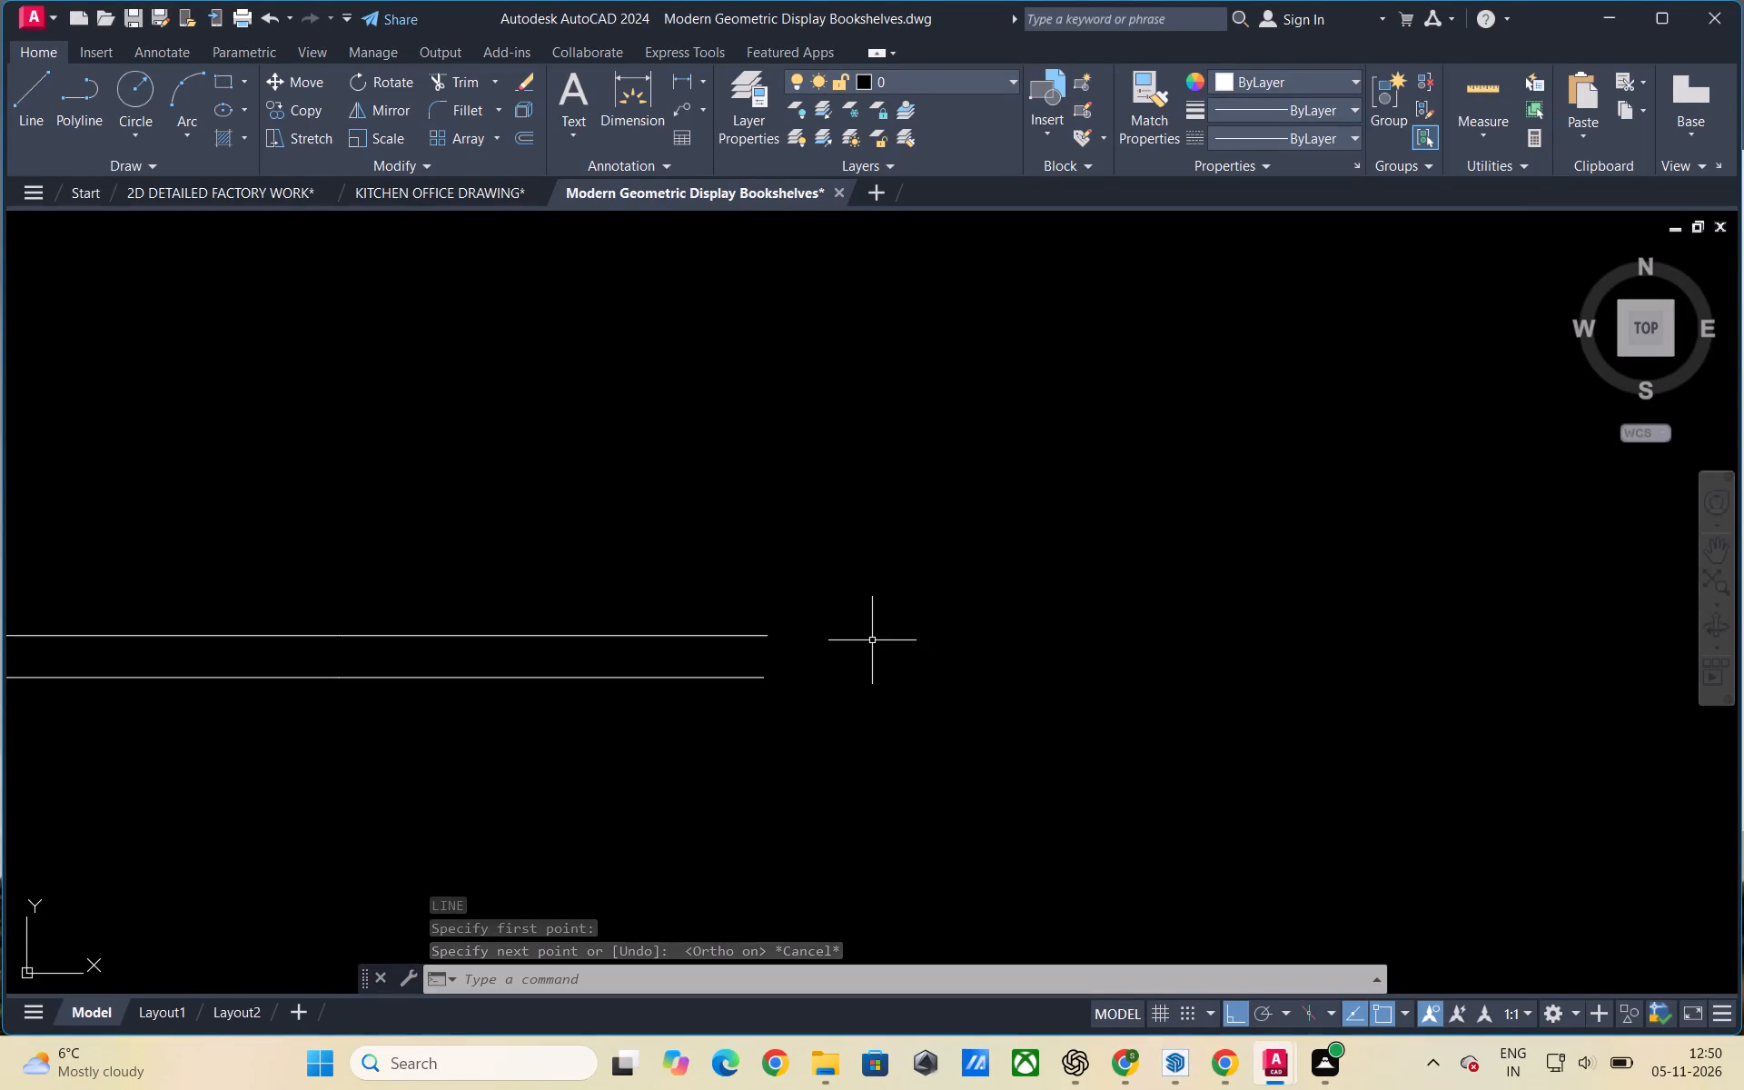
pyautogui.press('l')
pyautogui.press('Return')
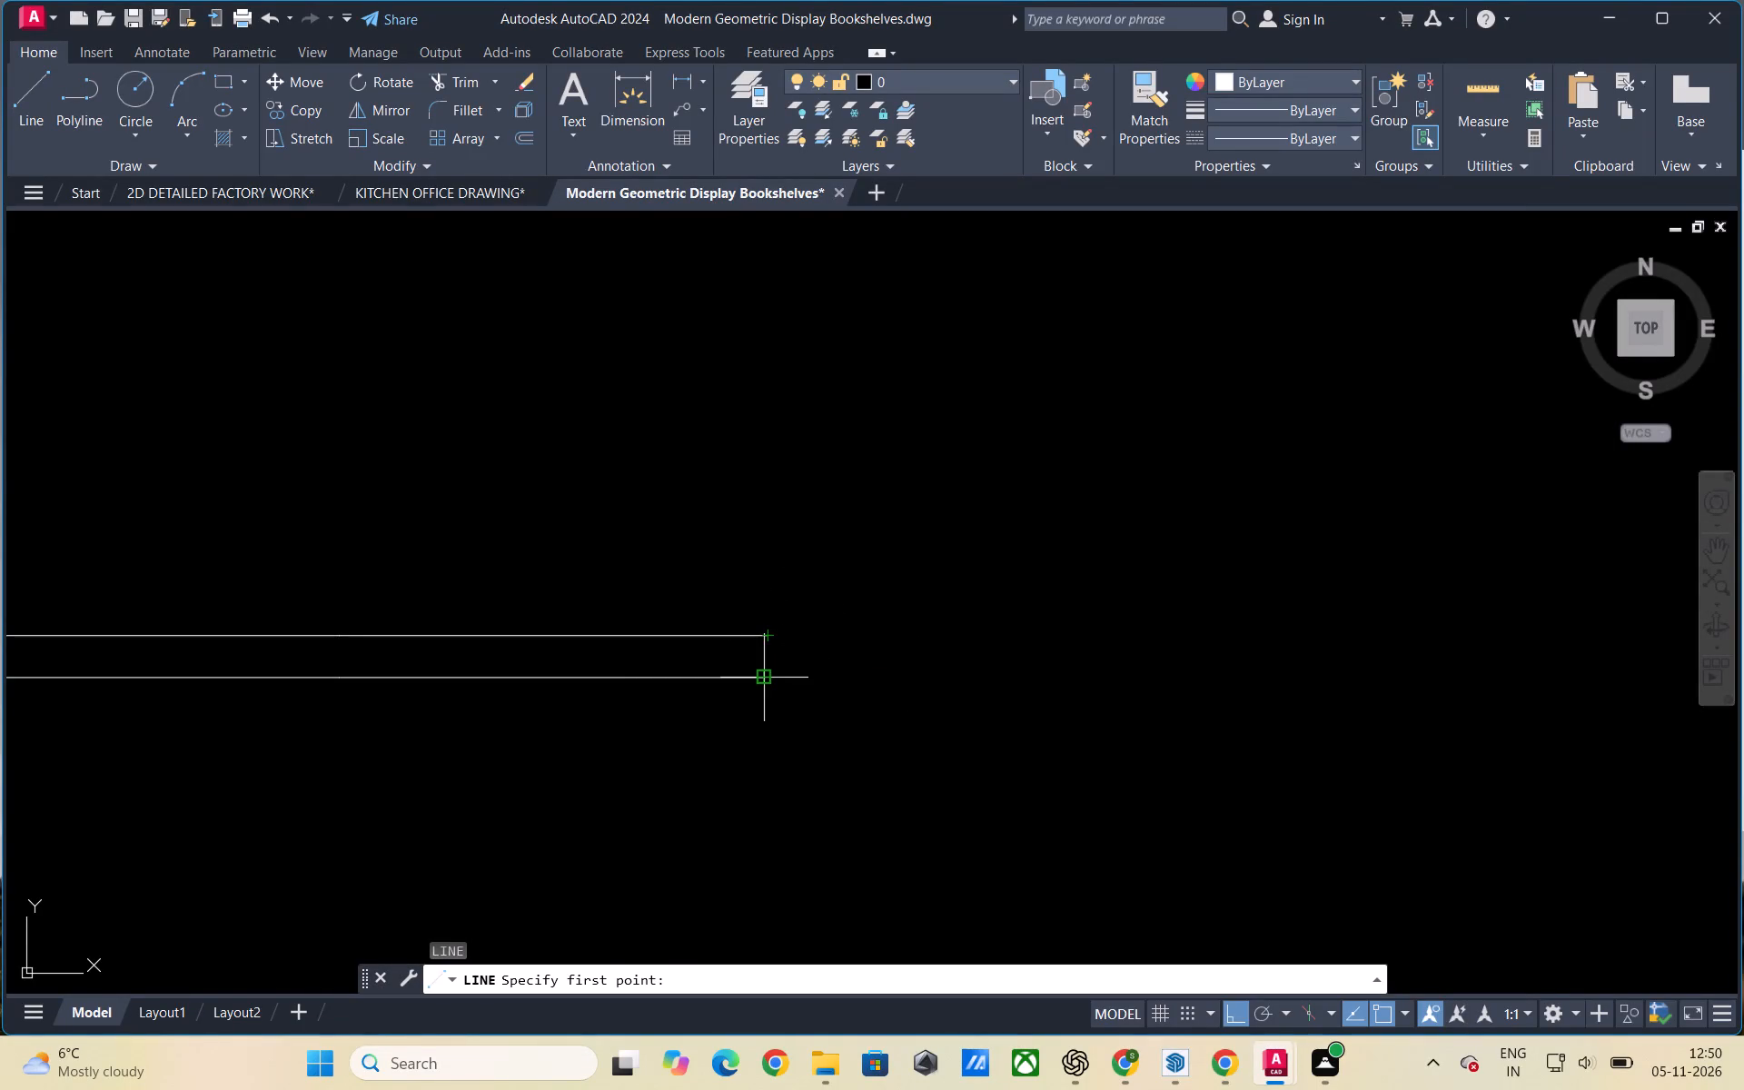
pyautogui.click(761, 683)
pyautogui.click(763, 638)
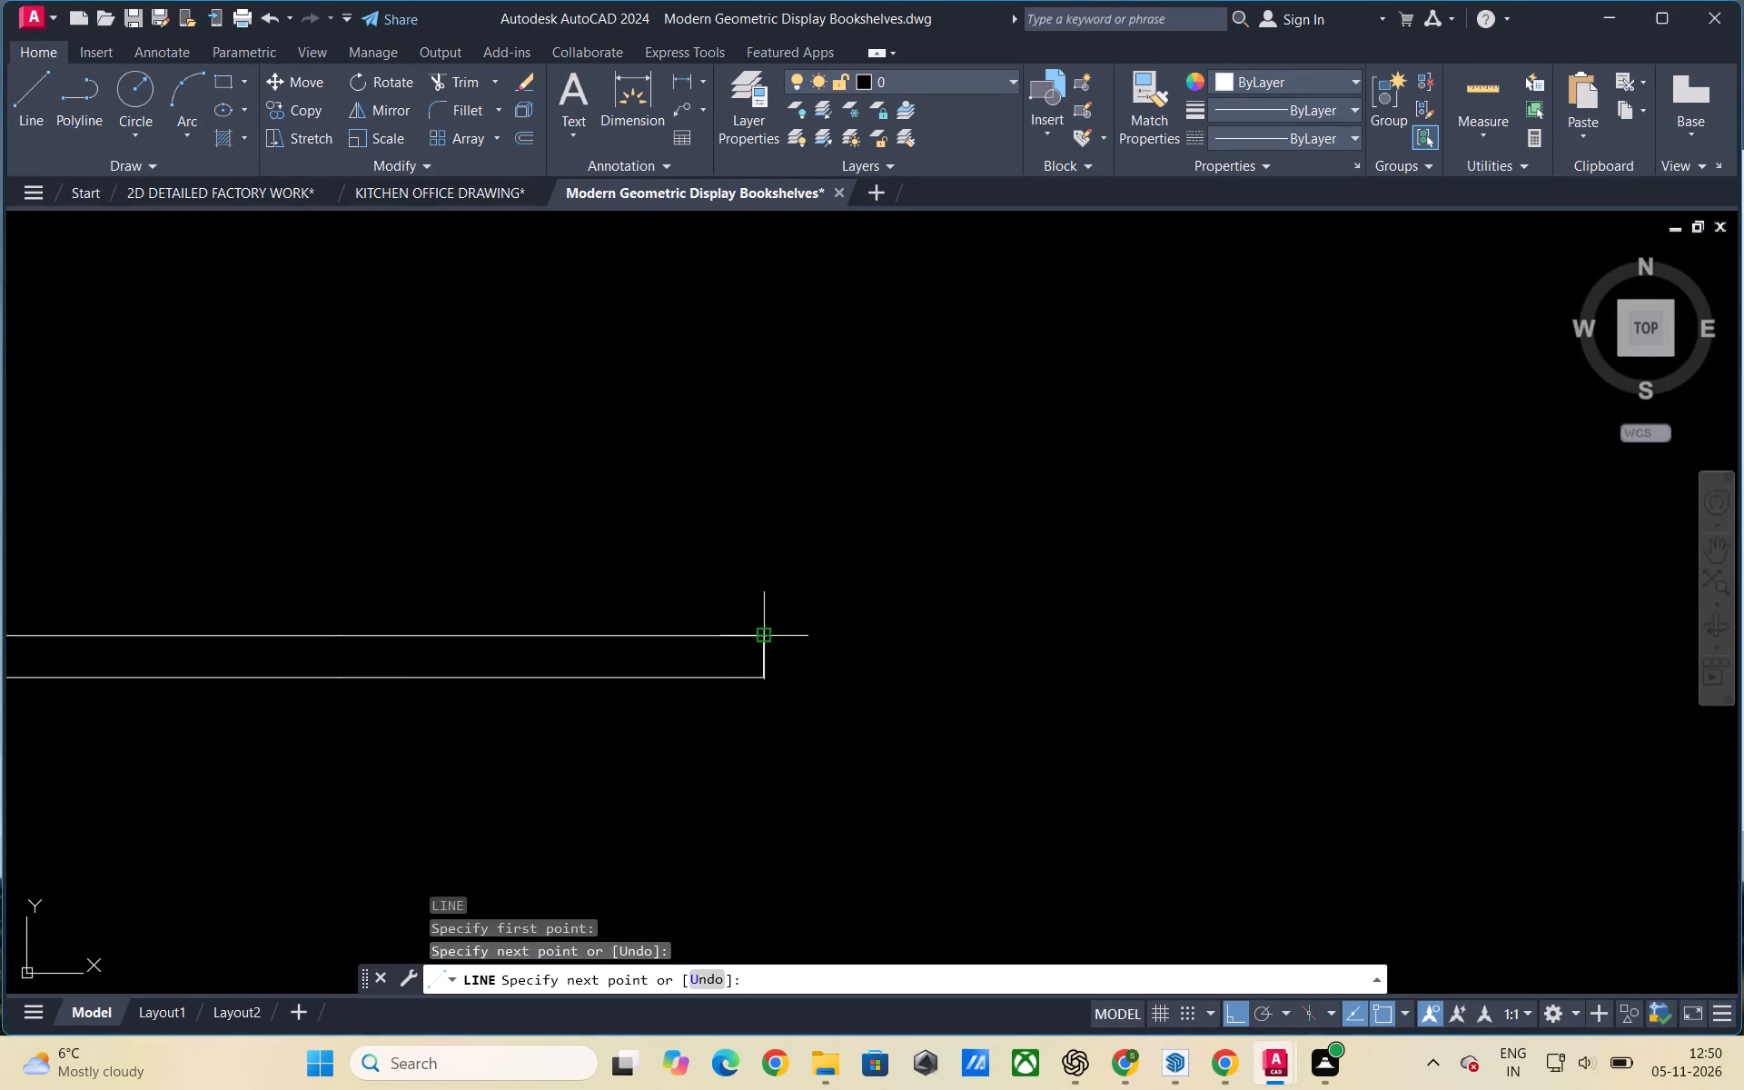
pyautogui.press('Escape')
pyautogui.press('Escape')
pyautogui.press('Escape')
# Fillet the shelf's upper line with its short vertical end line to make a clean square corner.
pyautogui.press('f')
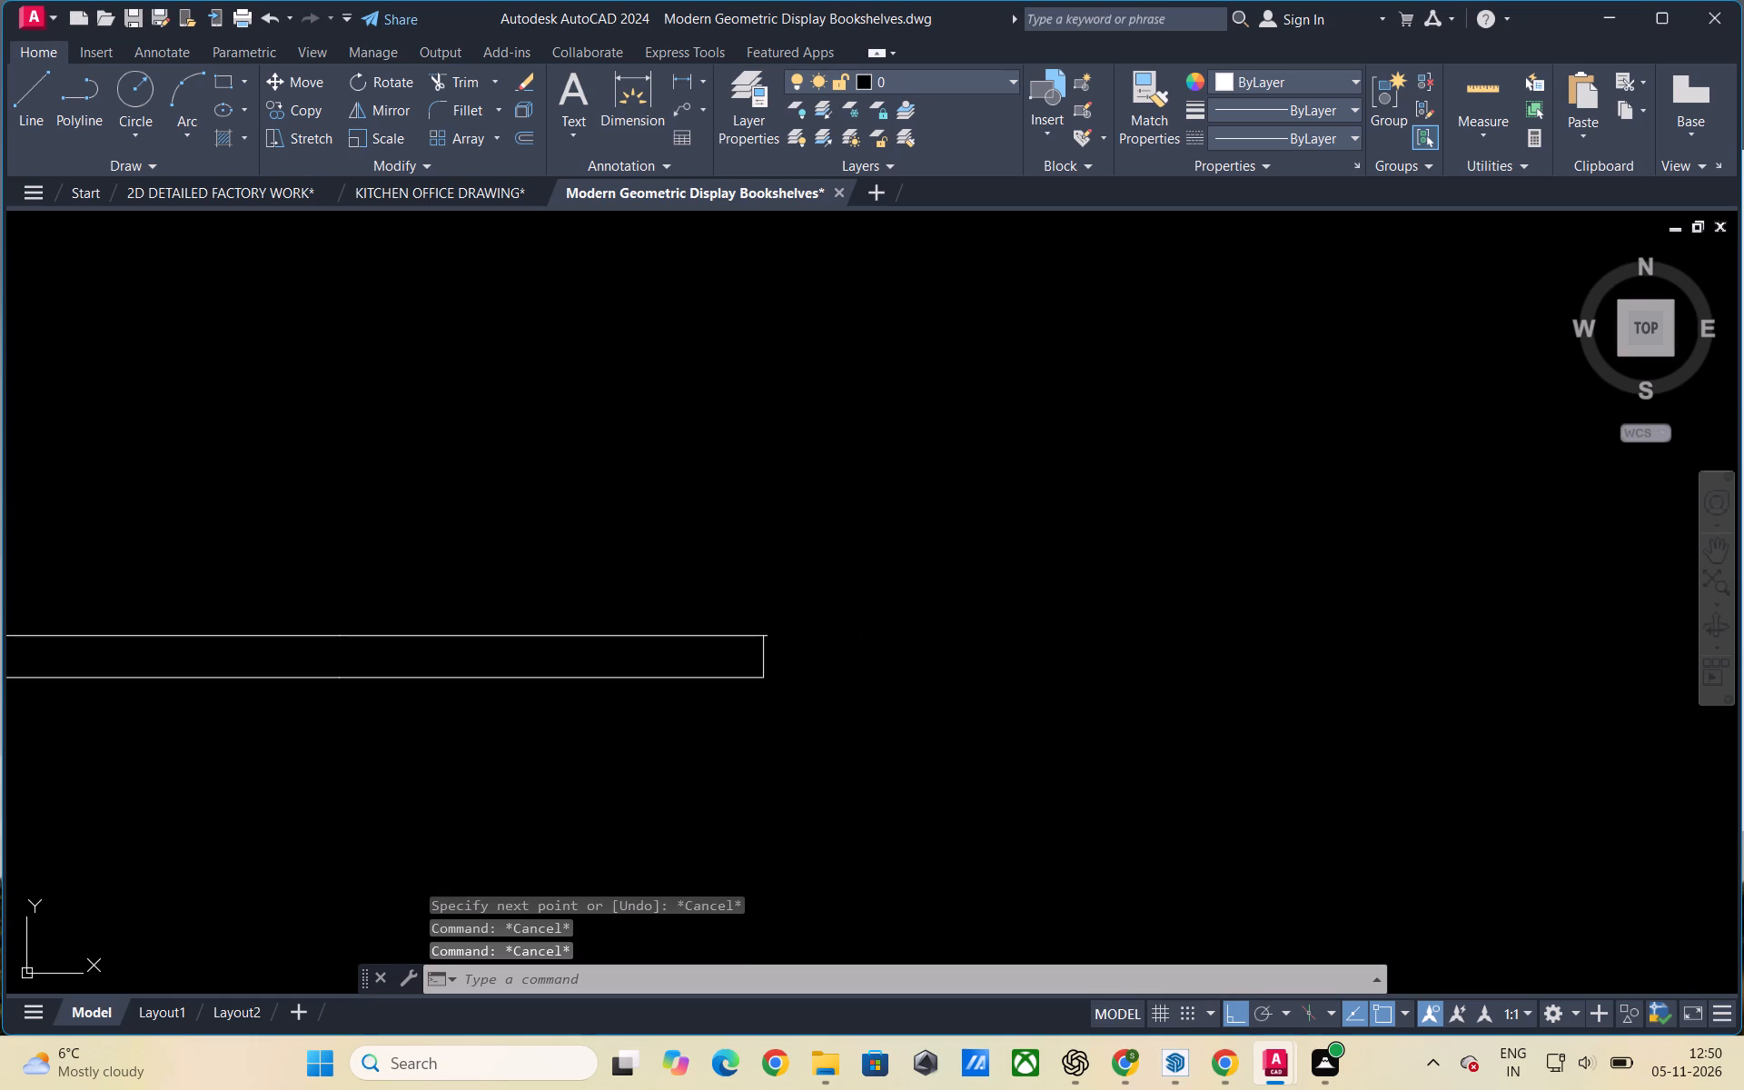
pyautogui.press('Return')
pyautogui.click(727, 635)
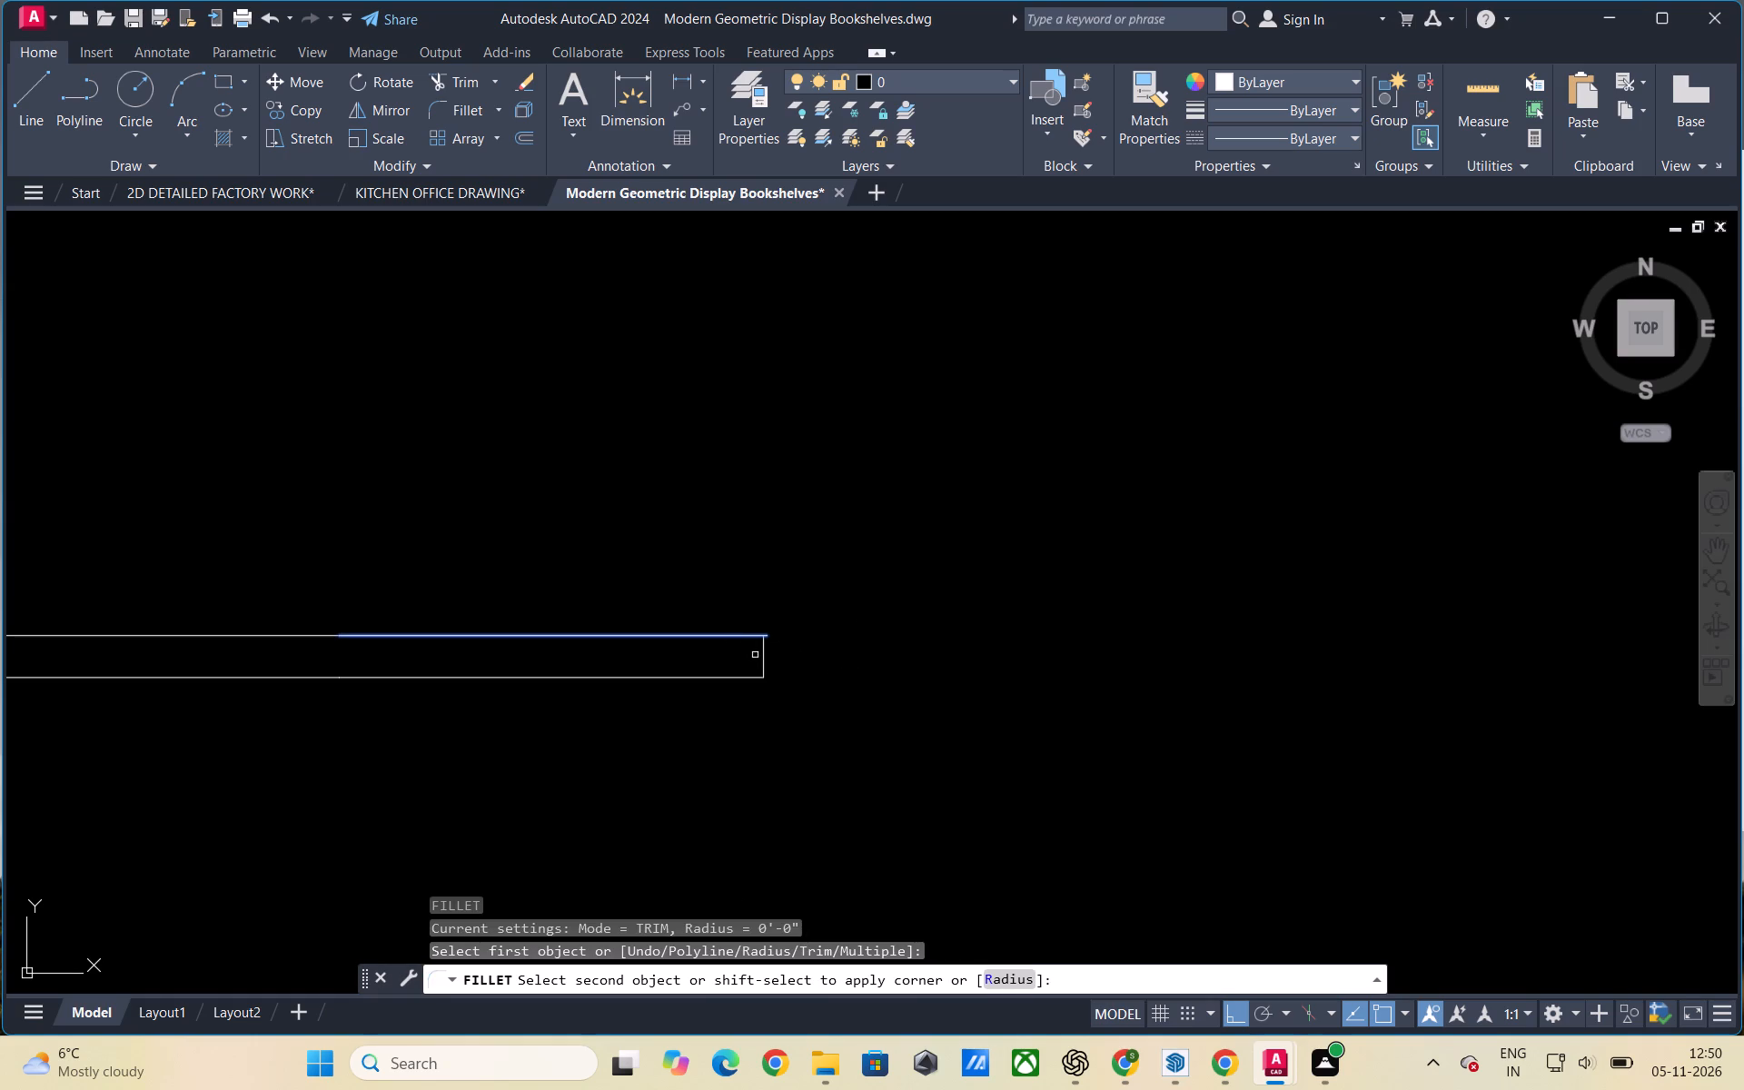
pyautogui.click(760, 657)
pyautogui.scroll(-5, 759, 681)
pyautogui.press('Escape')
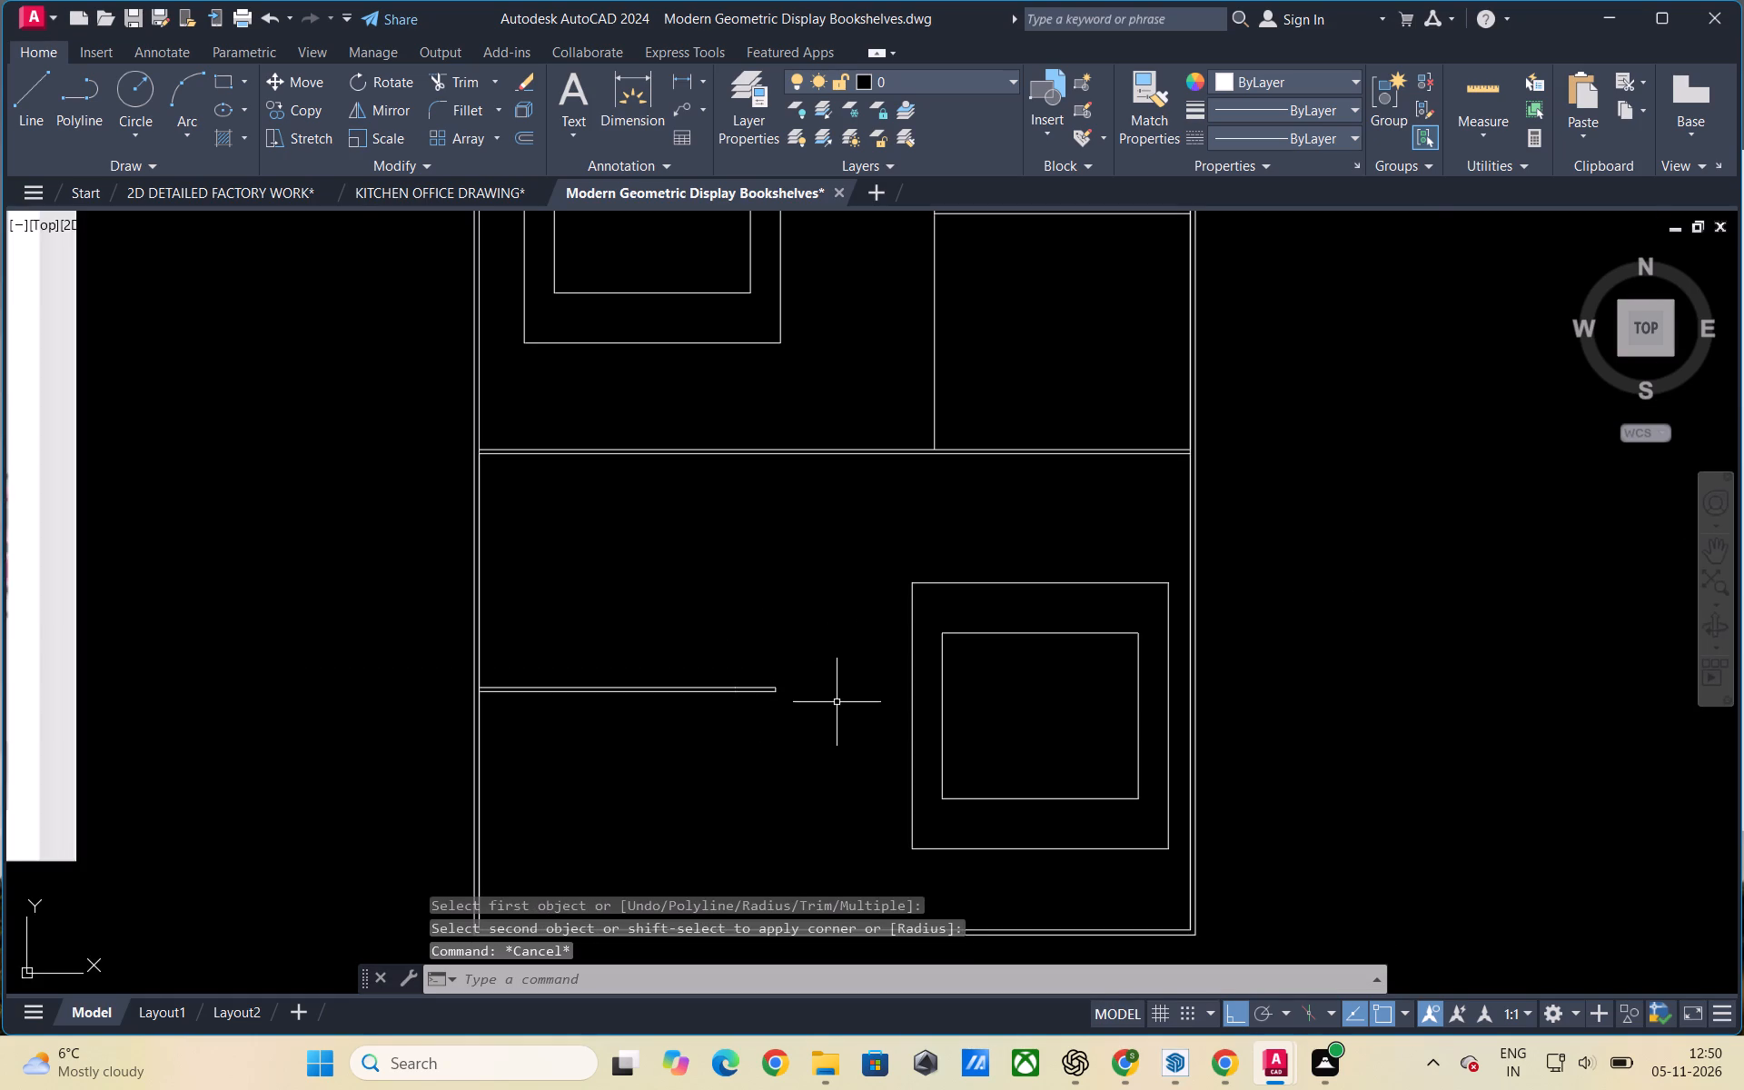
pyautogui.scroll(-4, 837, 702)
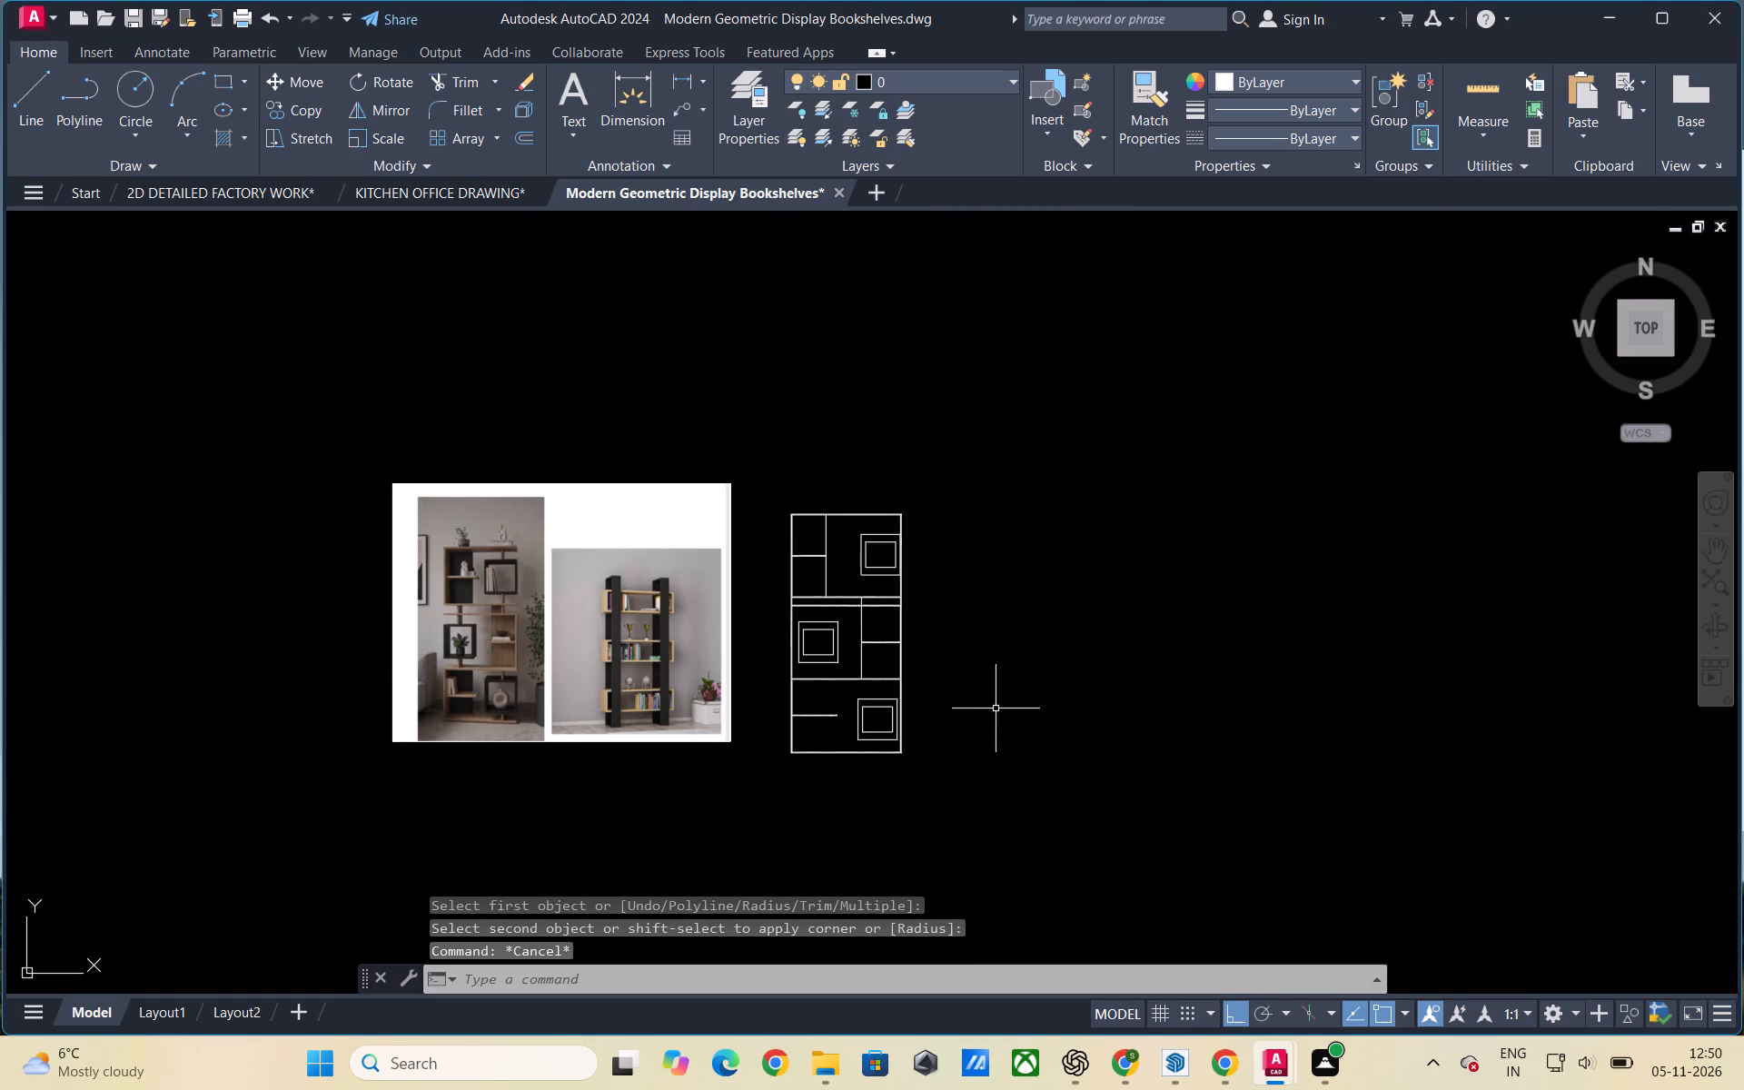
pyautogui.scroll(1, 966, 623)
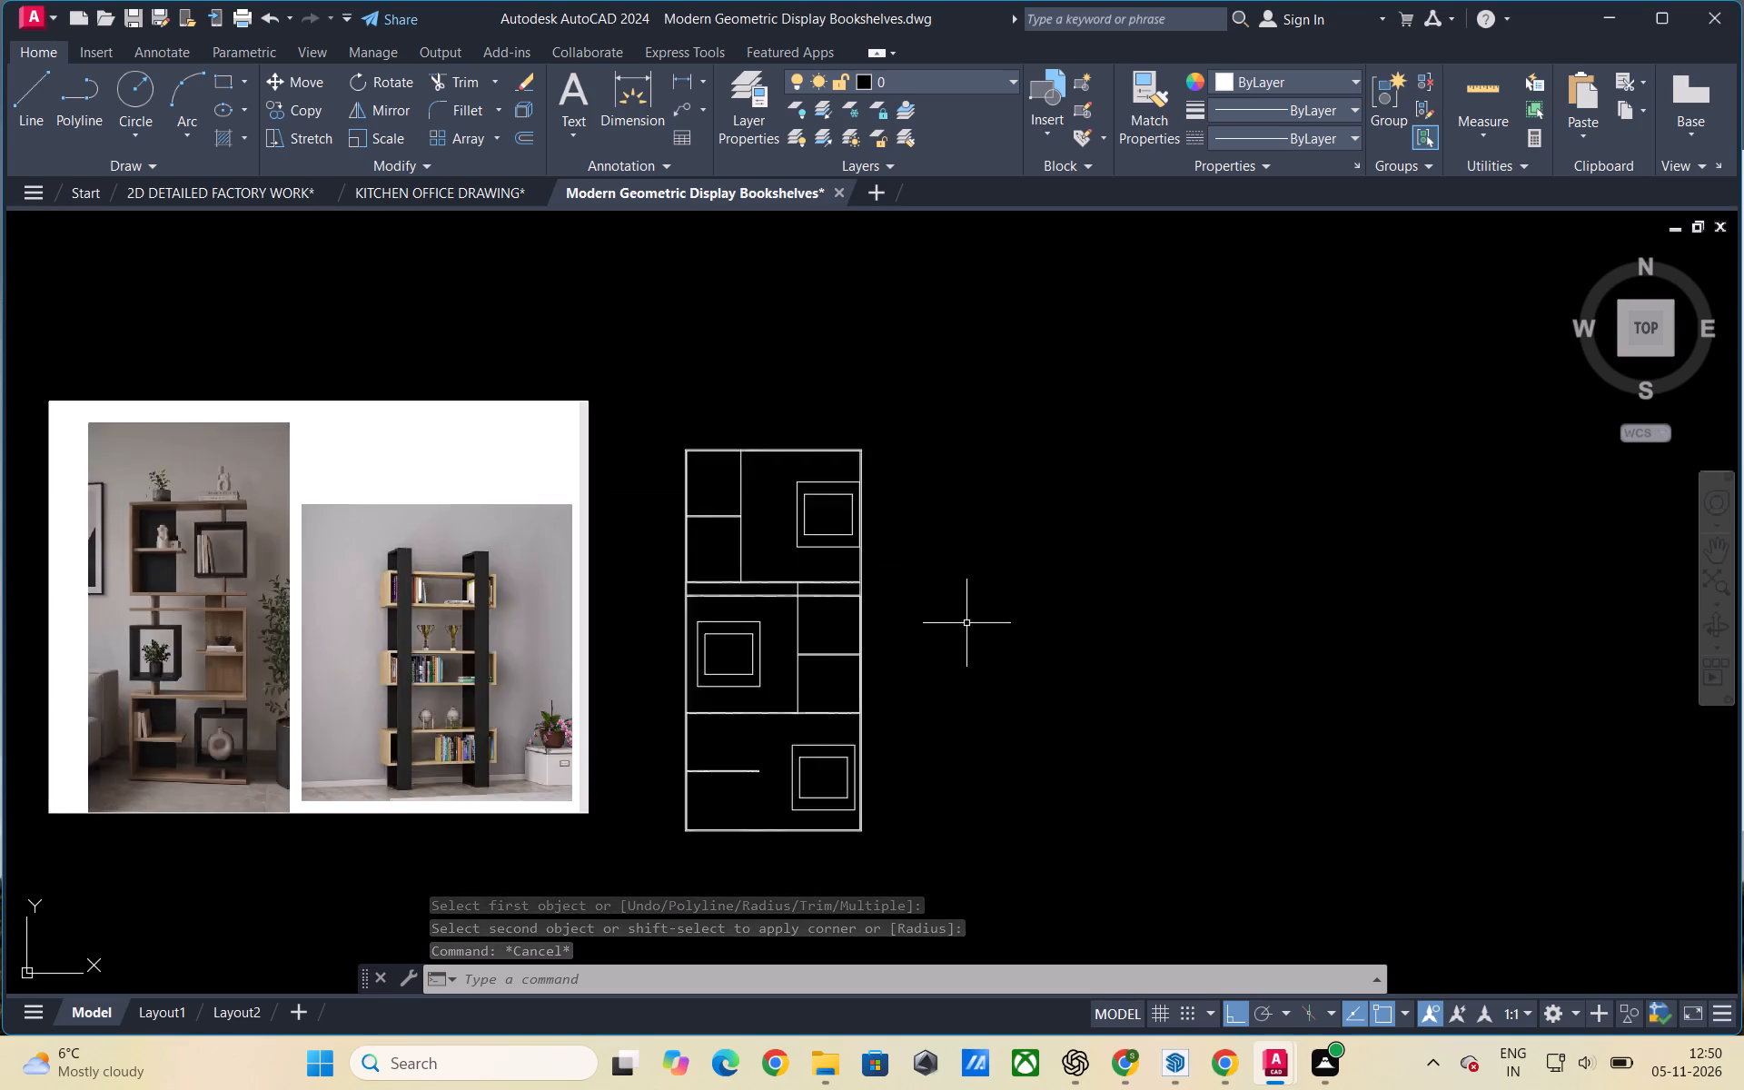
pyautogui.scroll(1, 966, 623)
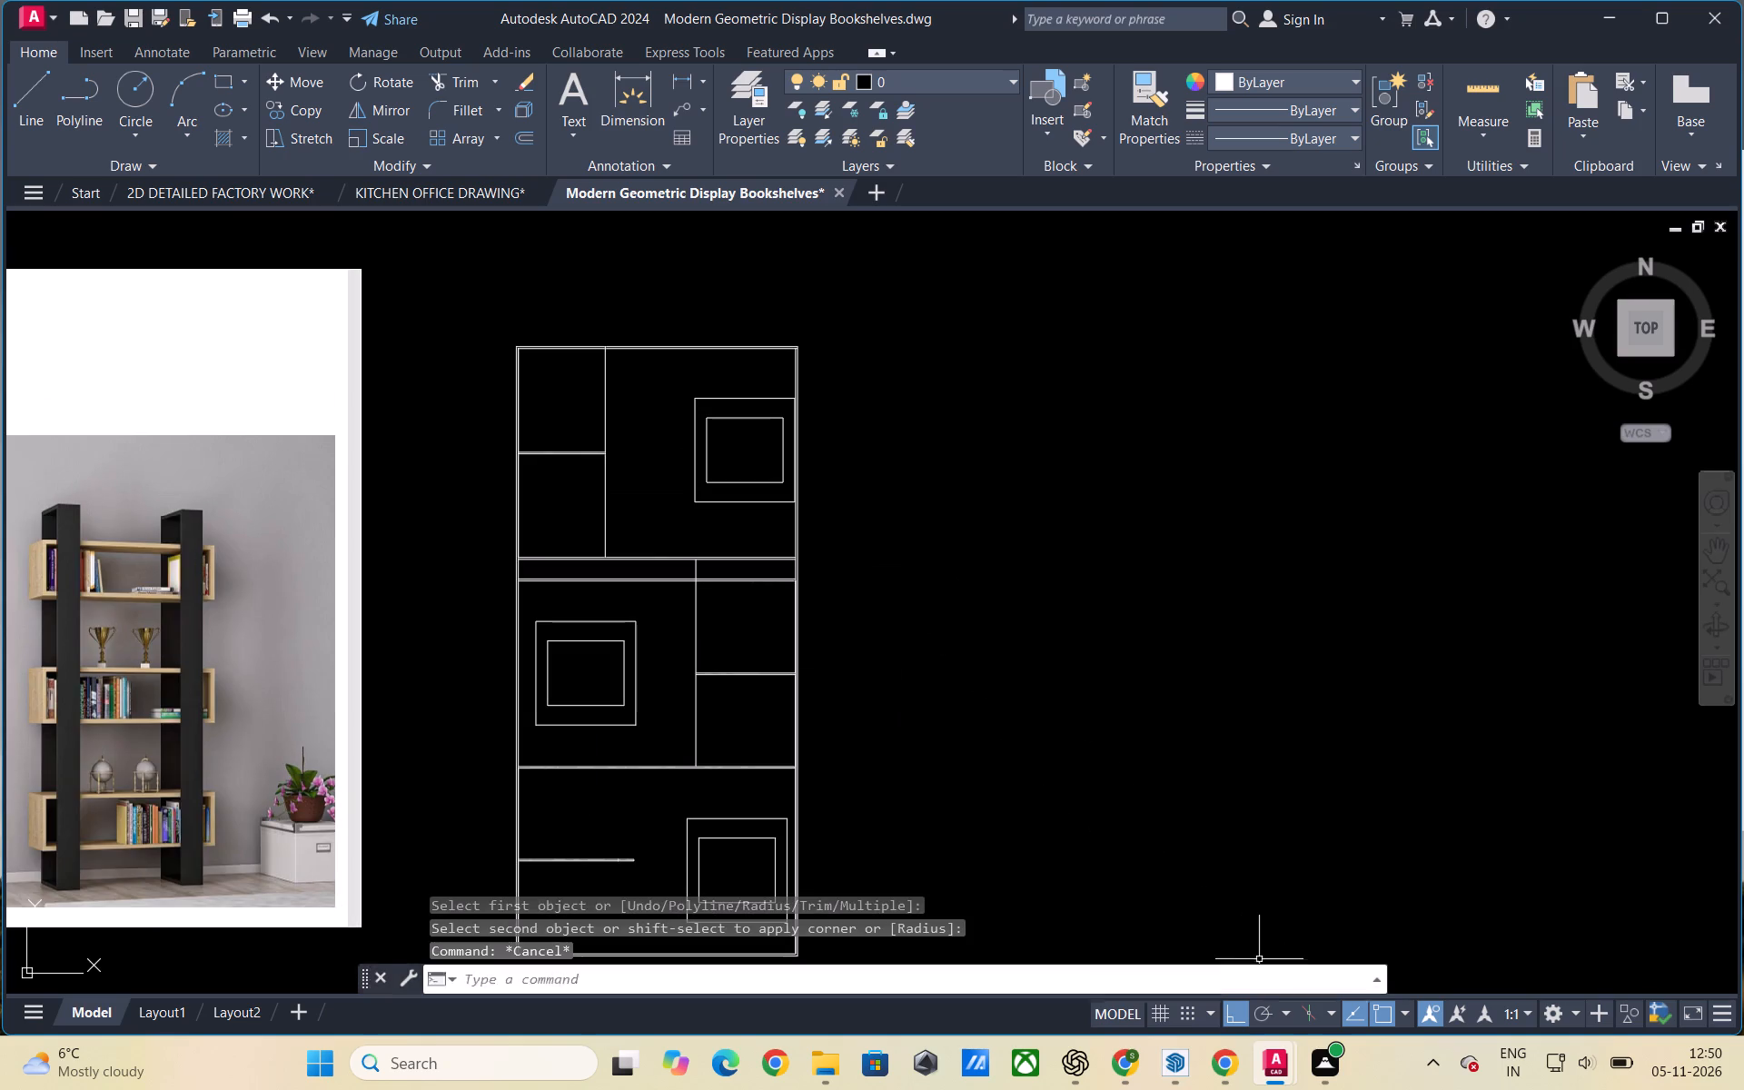
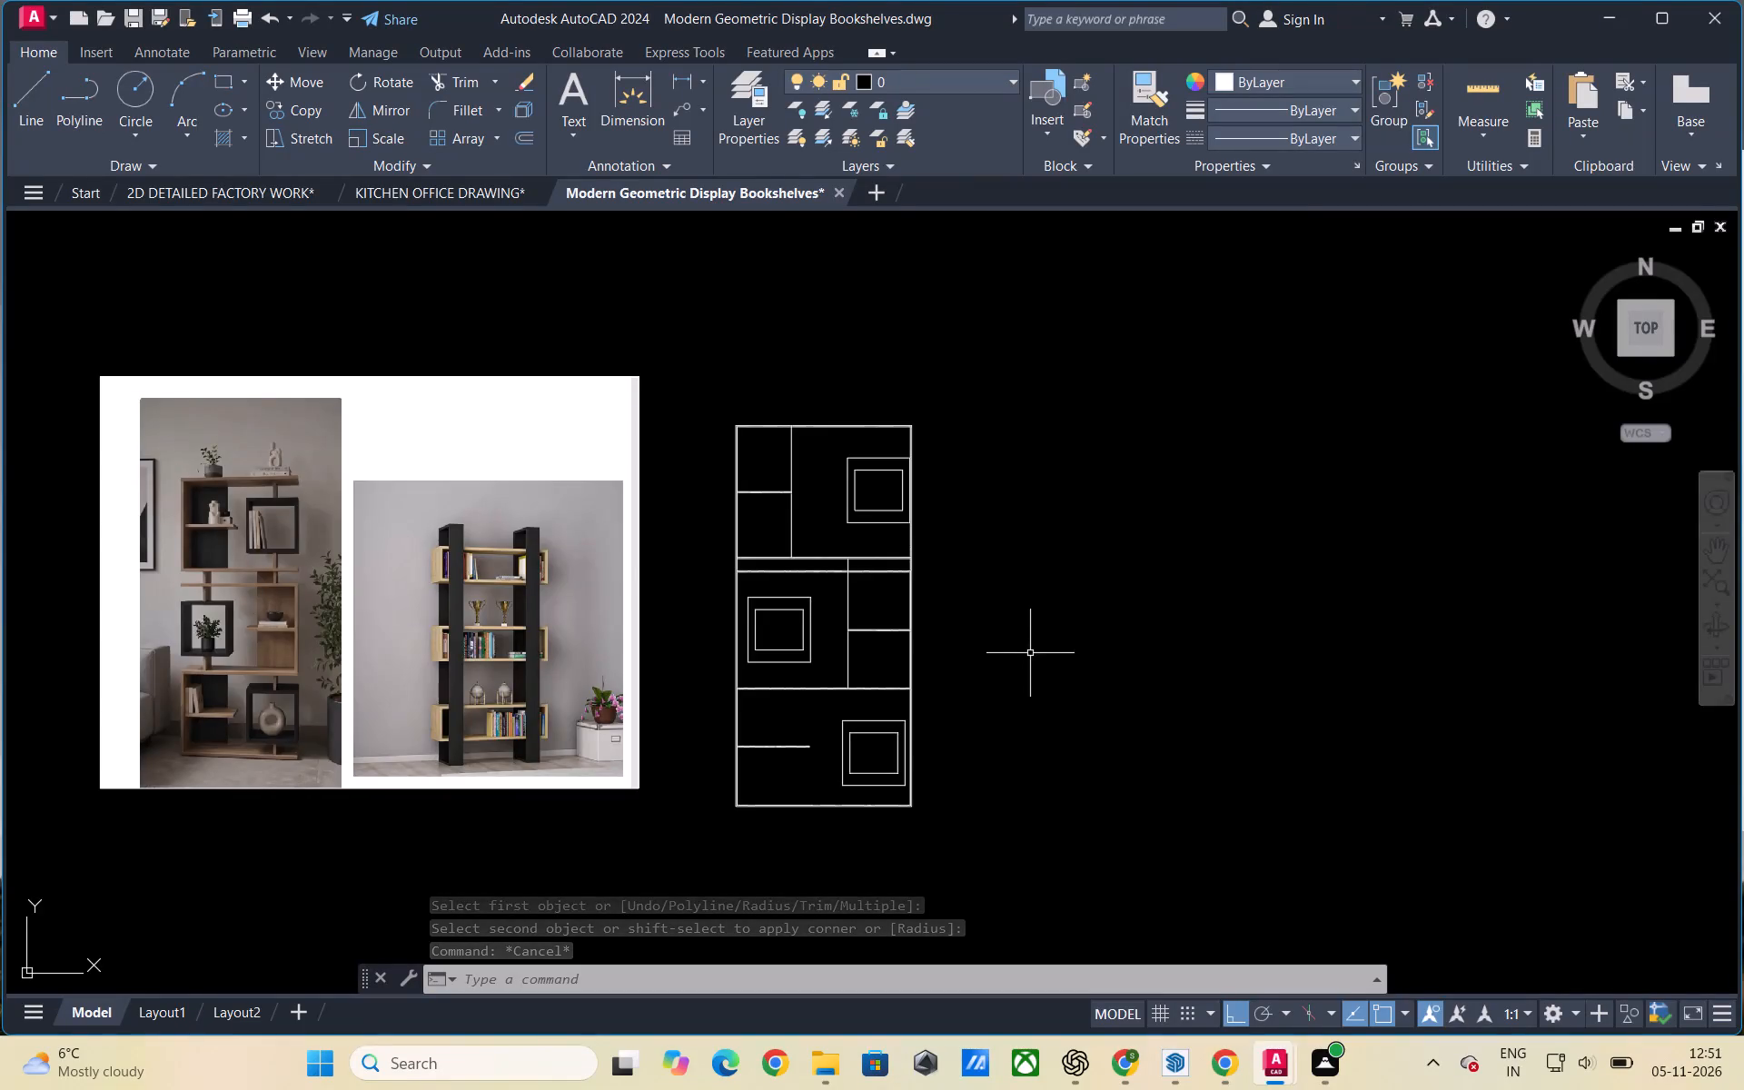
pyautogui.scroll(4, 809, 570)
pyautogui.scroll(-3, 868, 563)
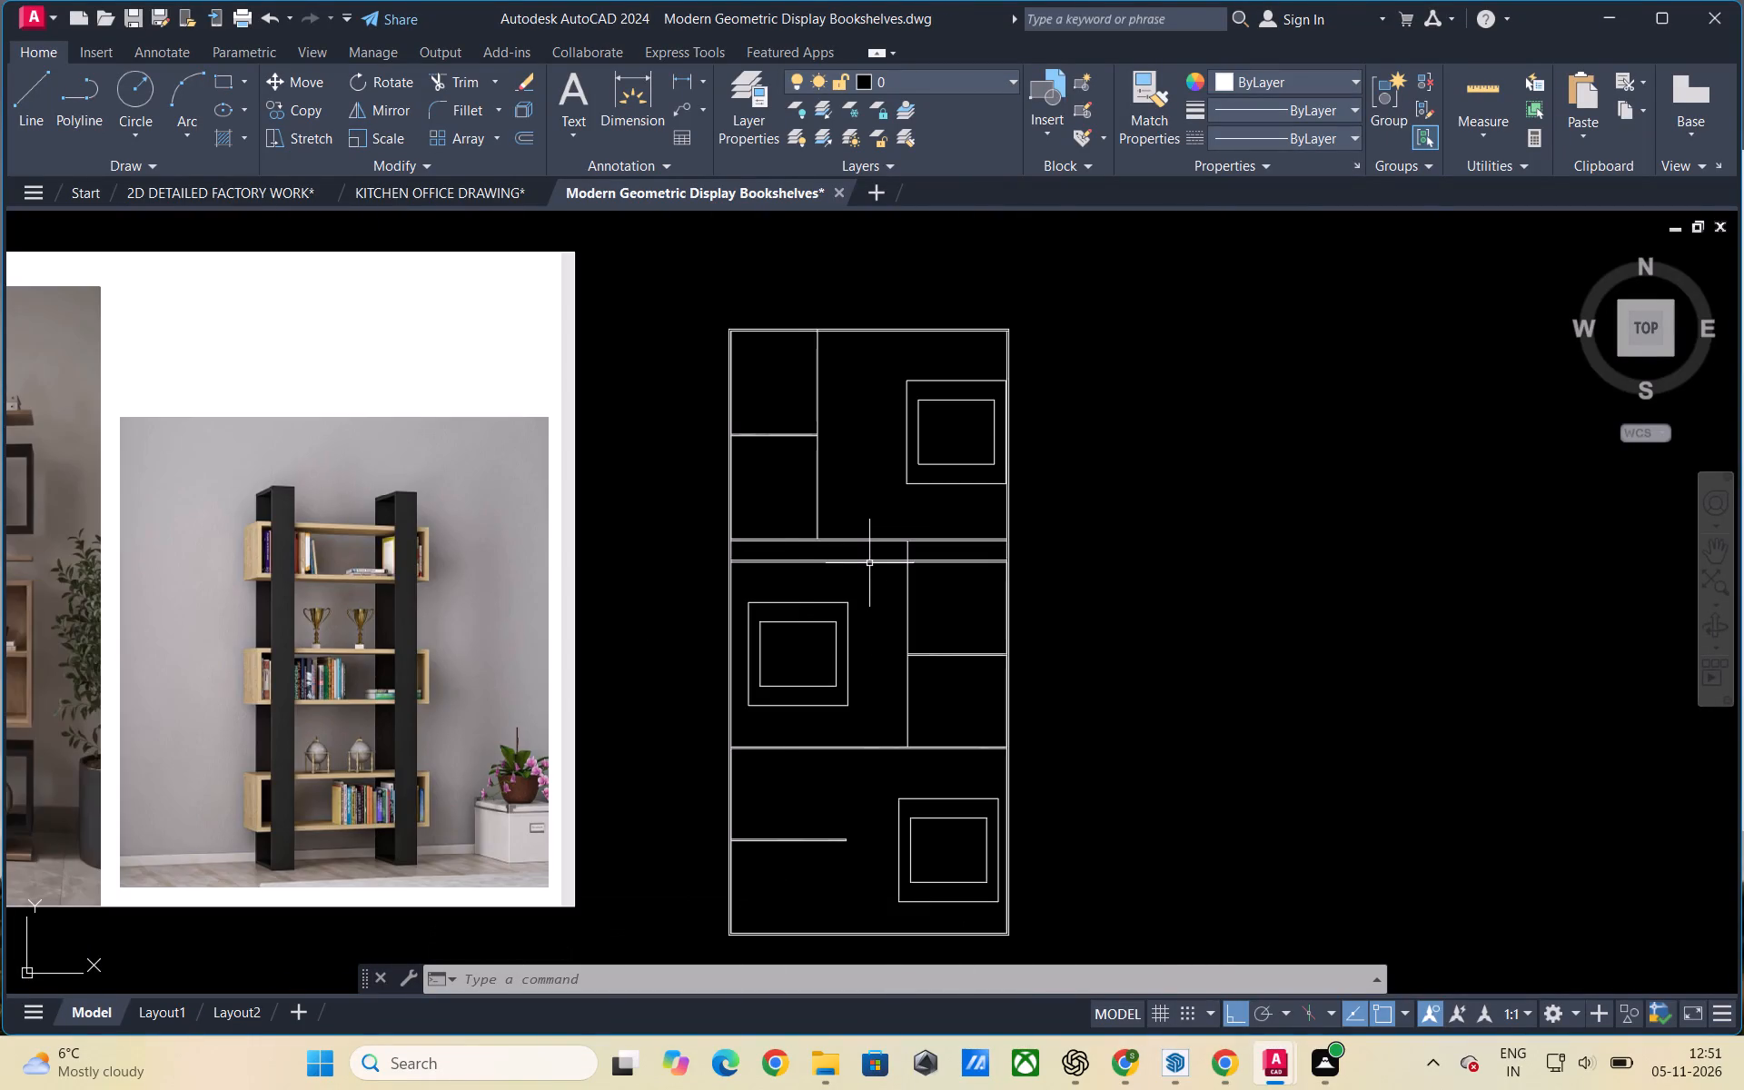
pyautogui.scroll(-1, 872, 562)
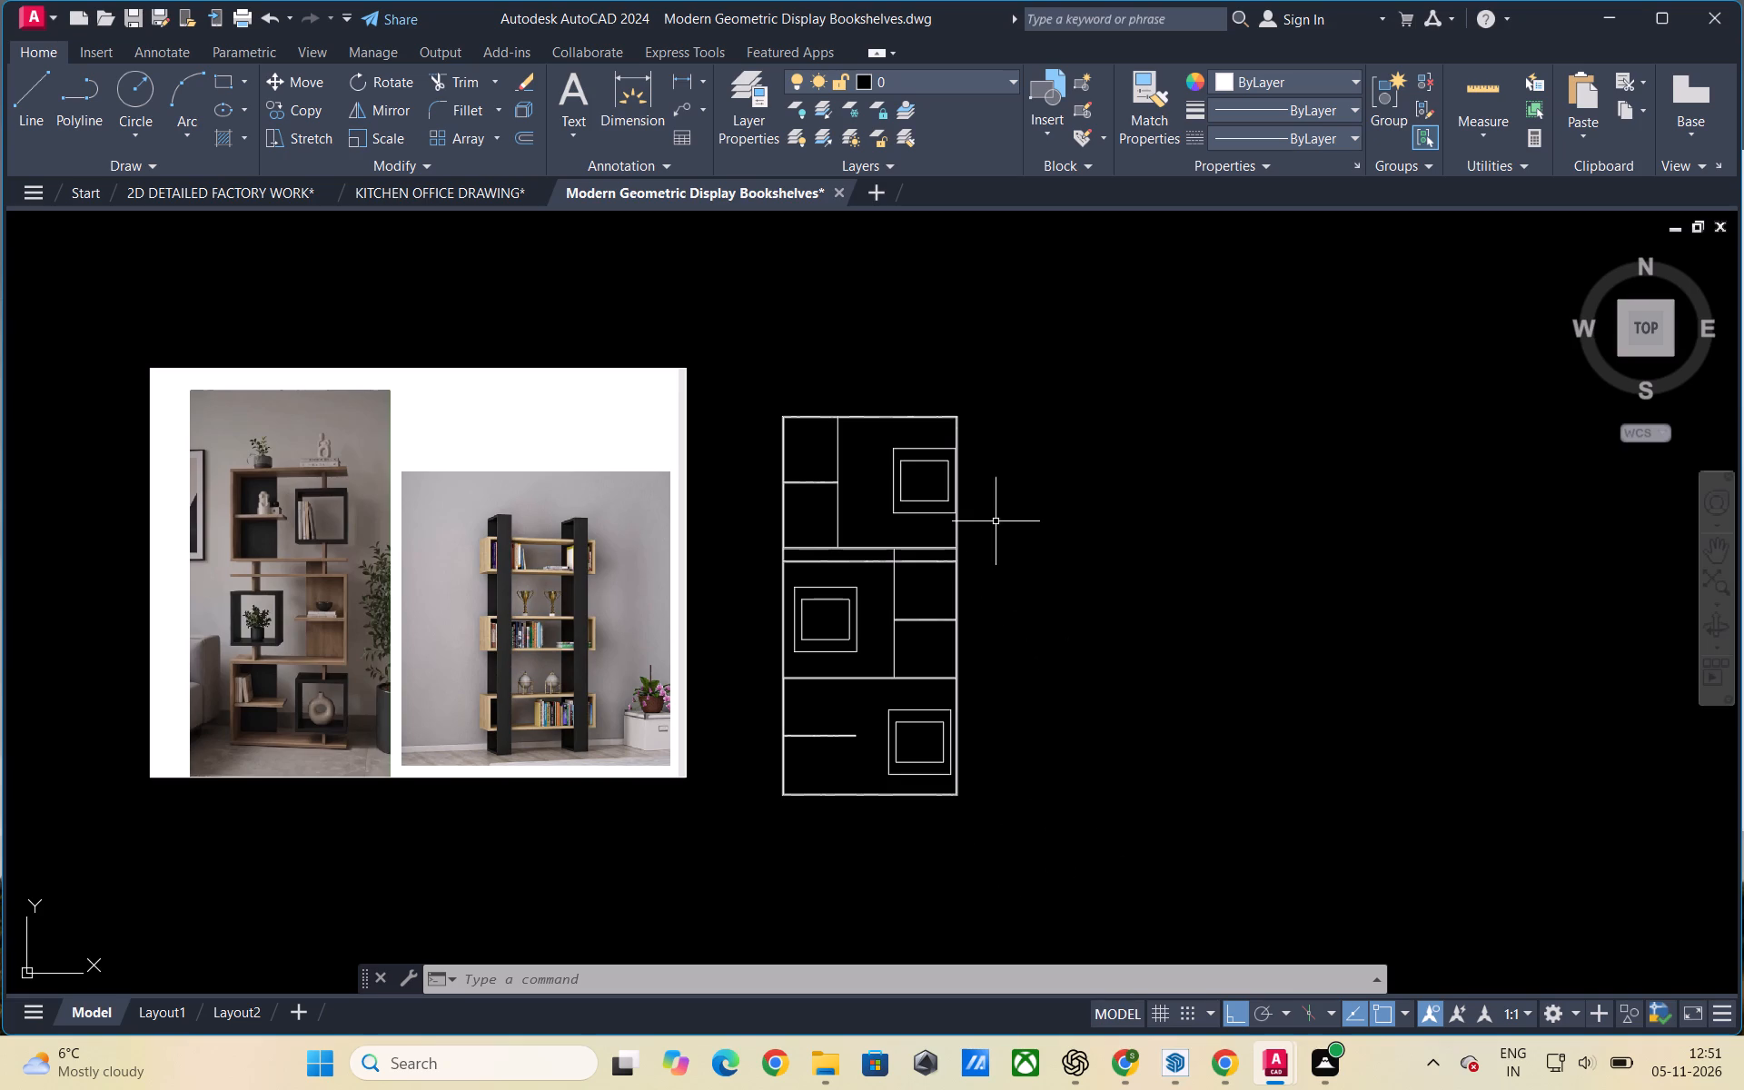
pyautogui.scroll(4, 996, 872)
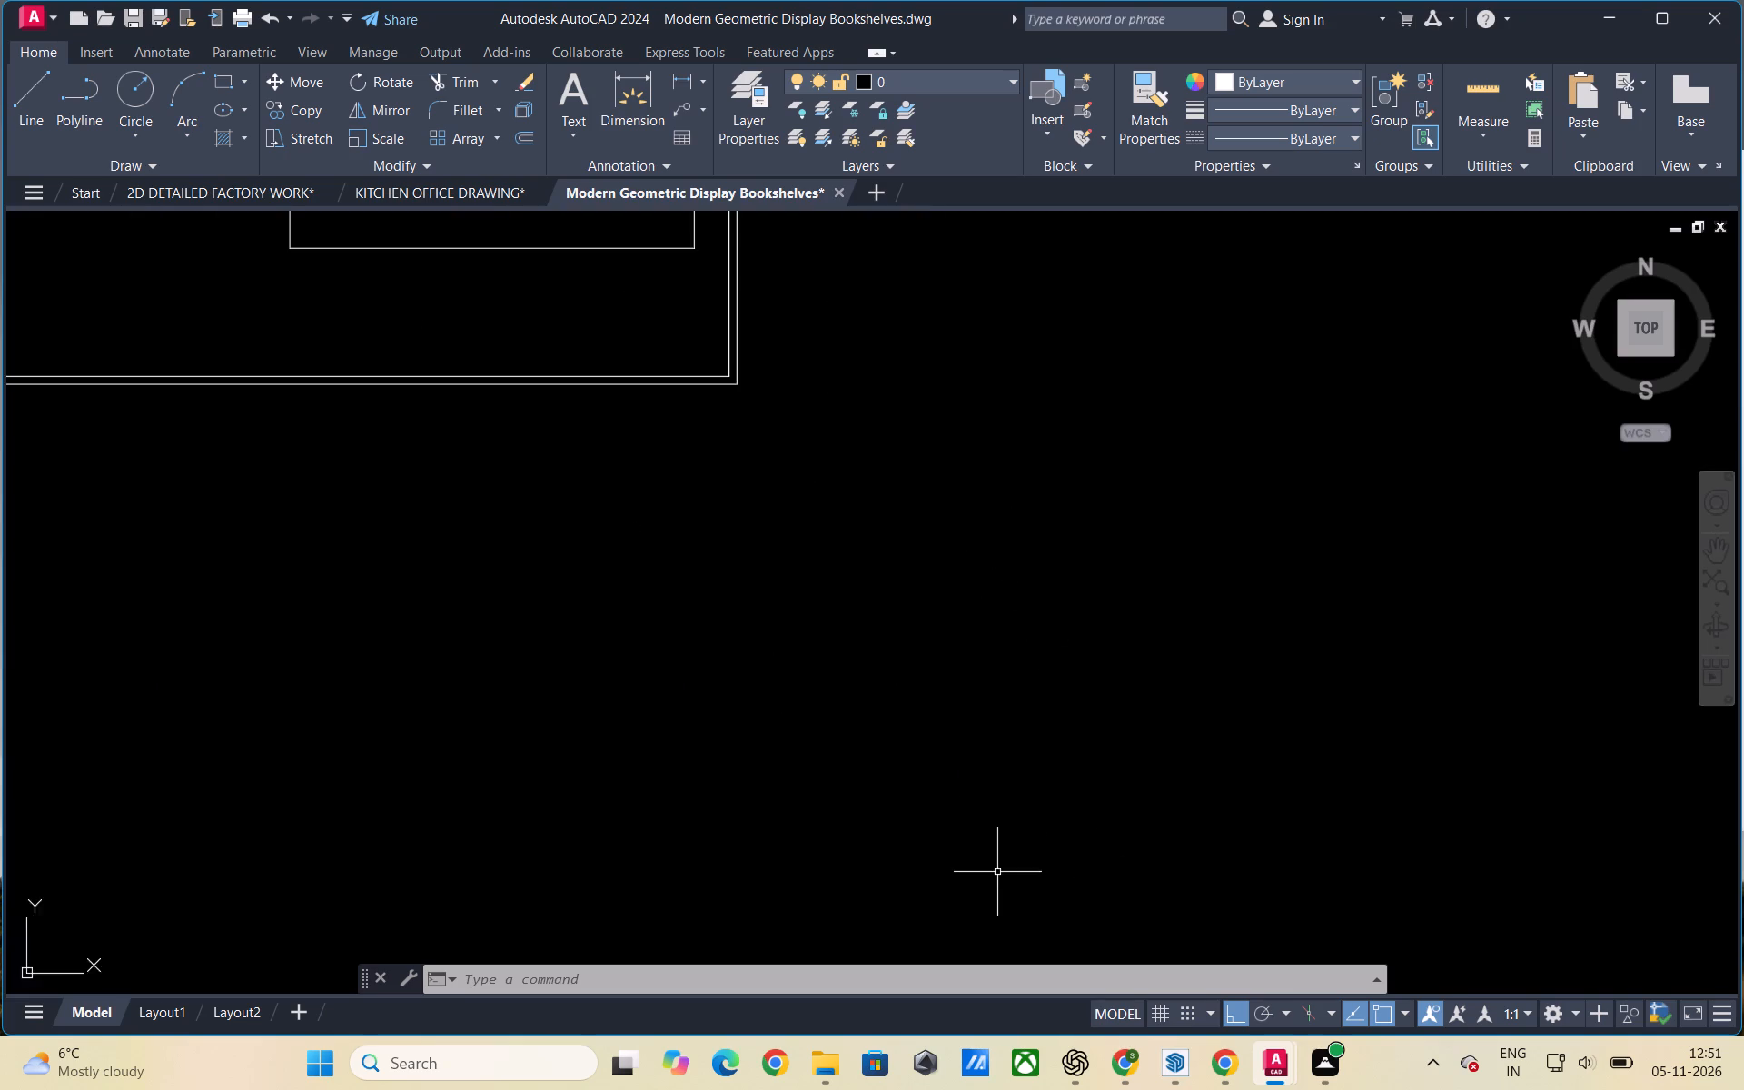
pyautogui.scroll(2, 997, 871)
# Open the ALL IN ONE drawing from its desktop project folder.
pyautogui.click(835, 1055)
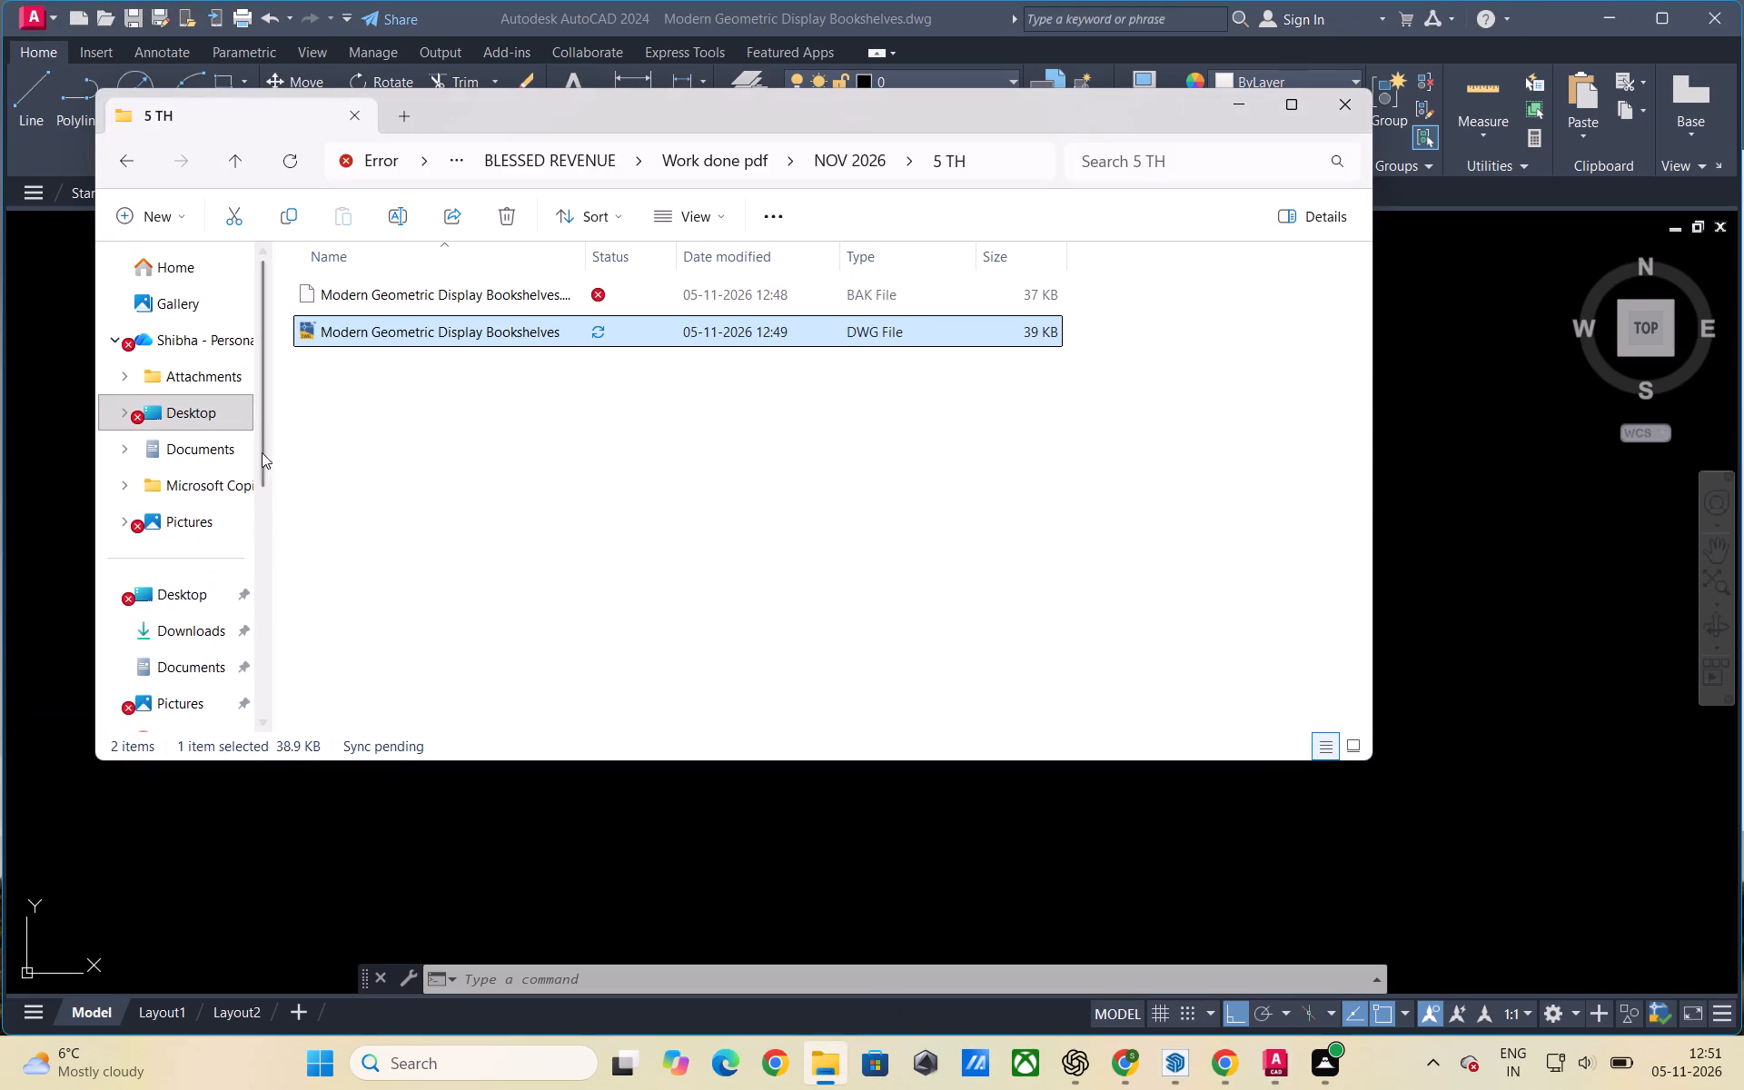
pyautogui.doubleClick(203, 411)
pyautogui.doubleClick(401, 298)
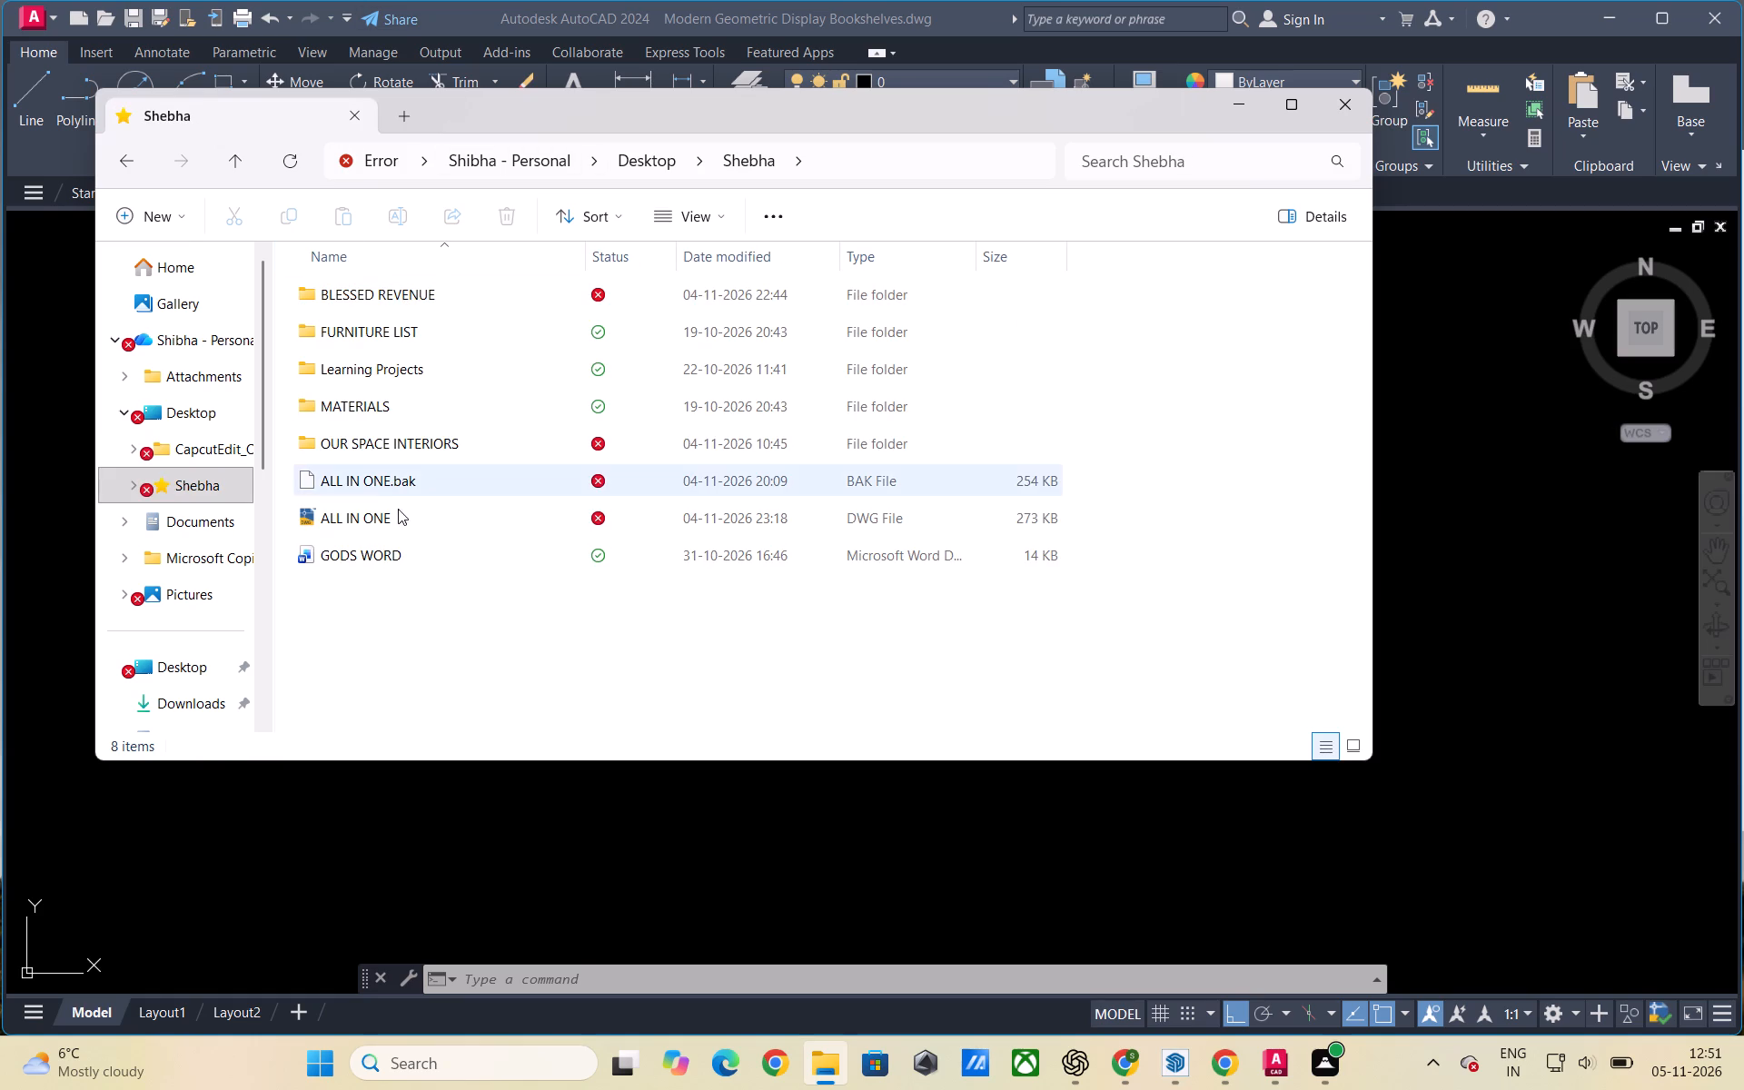
pyautogui.doubleClick(399, 520)
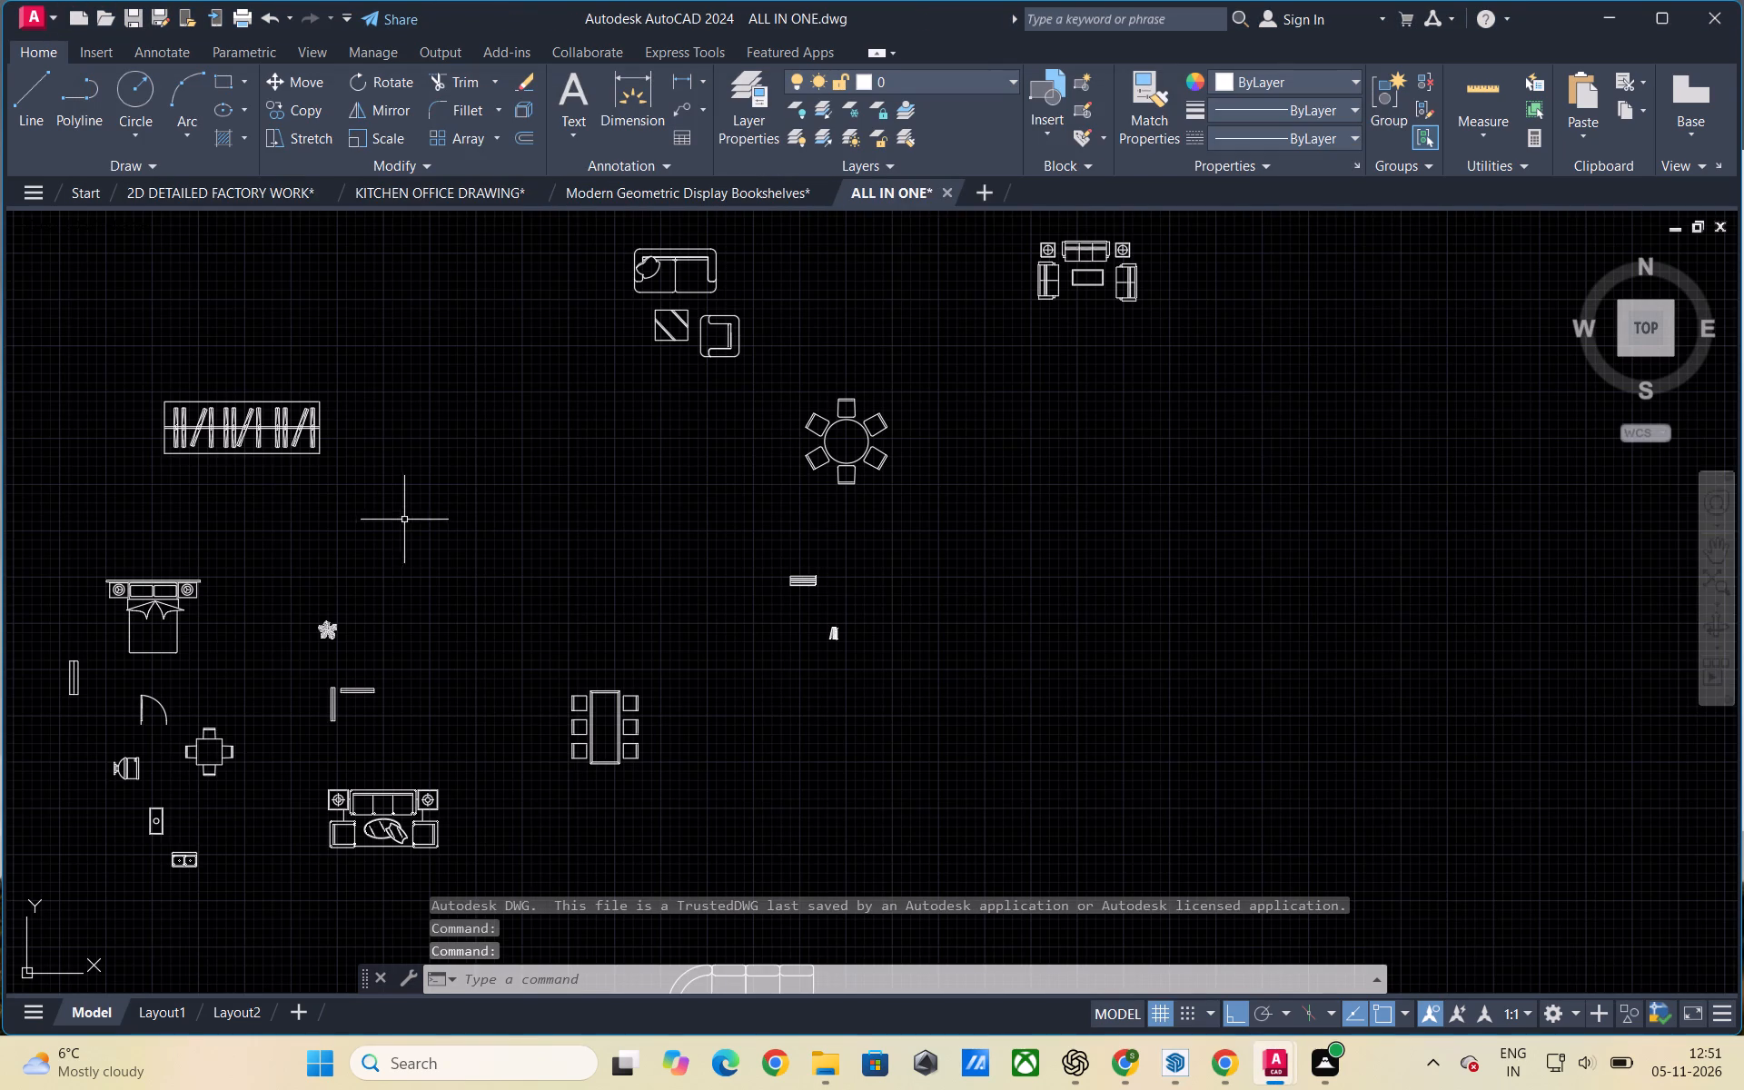
# Copy the upright book group from ALL IN ONE into the bookshelf drawing, at the lower-left corner of the upper box's inner frame.
pyautogui.scroll(3, 789, 559)
pyautogui.scroll(-2, 788, 557)
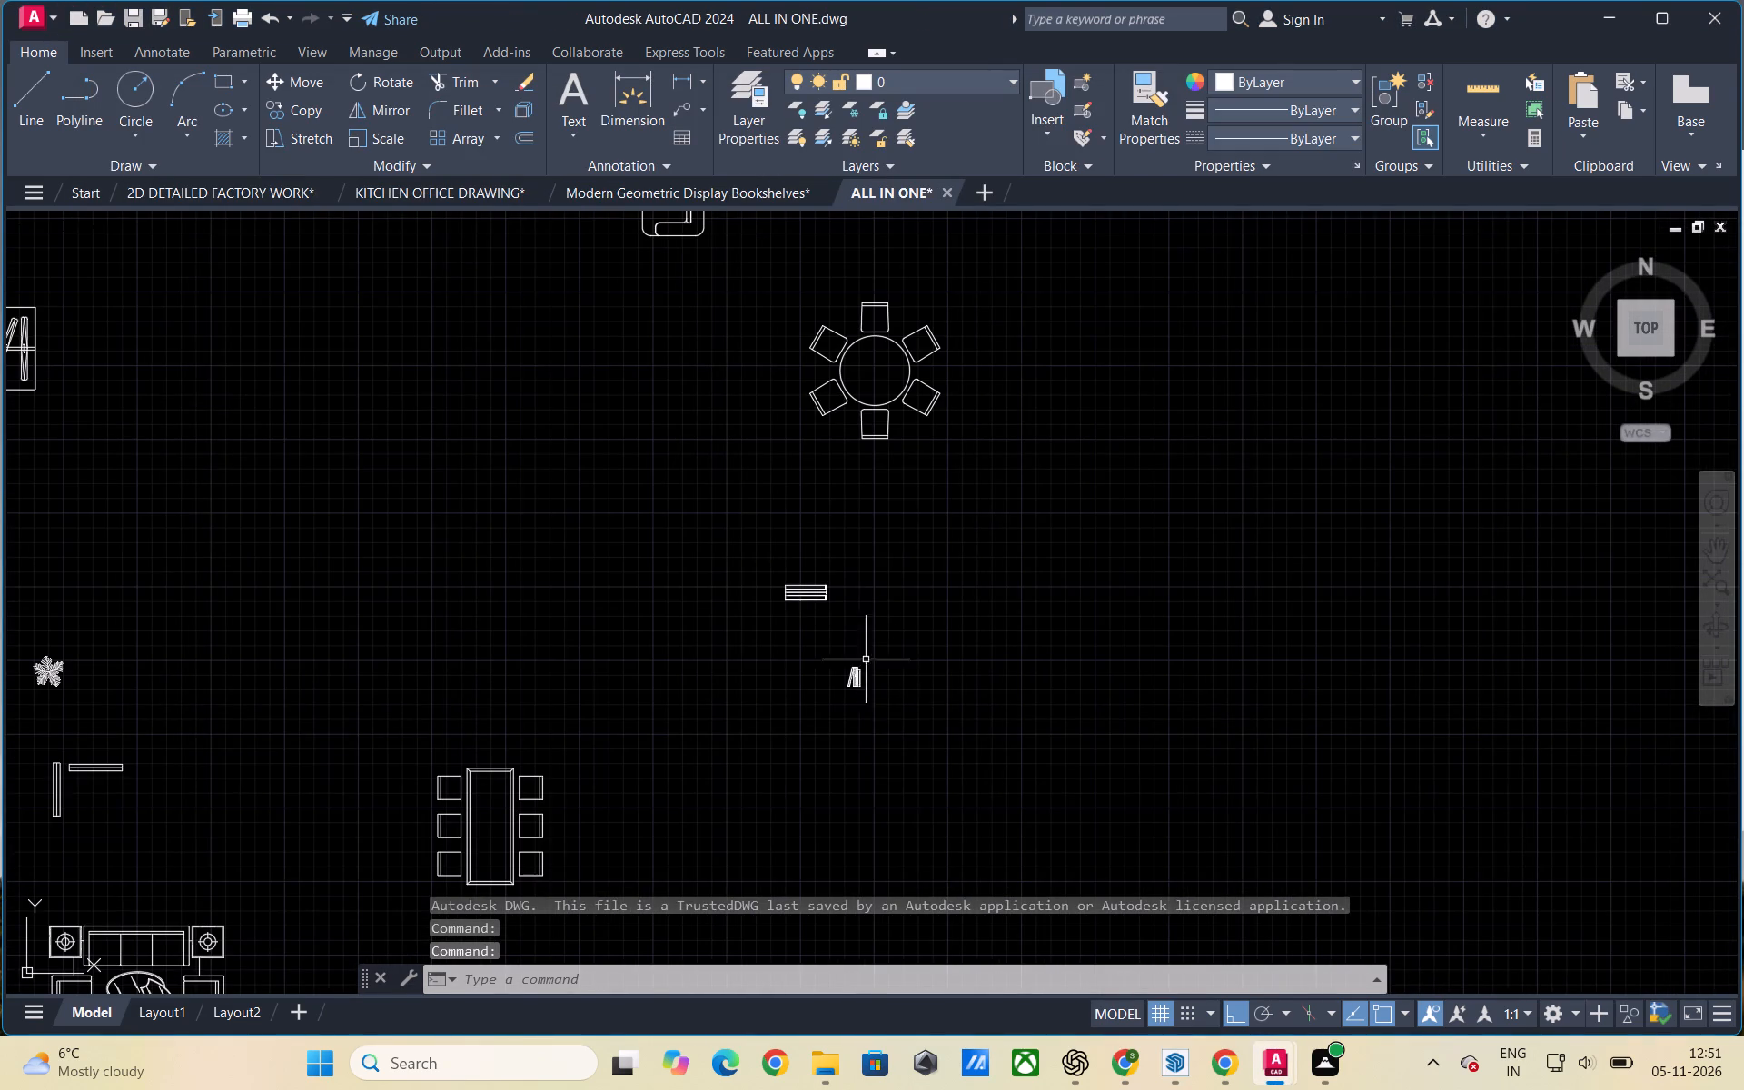
pyautogui.click(891, 735)
pyautogui.click(820, 655)
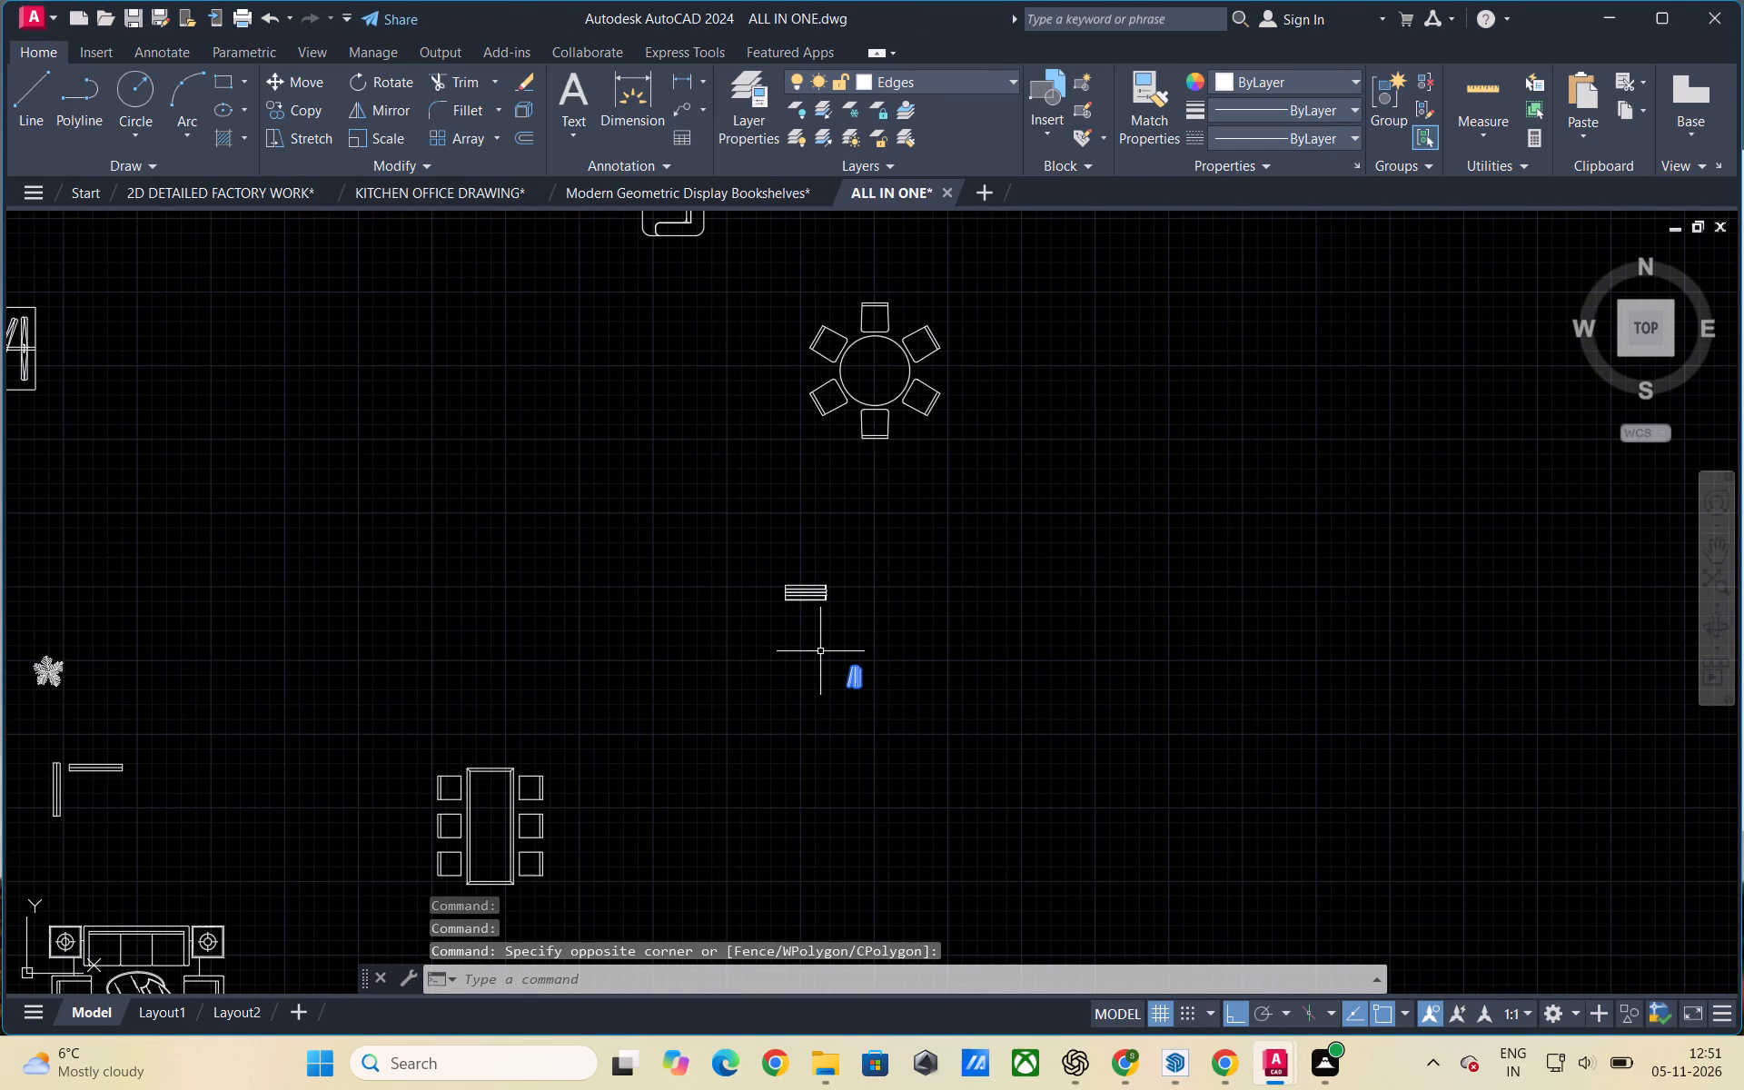
pyautogui.hotkey('ctrl', 'c')
pyautogui.click(612, 194)
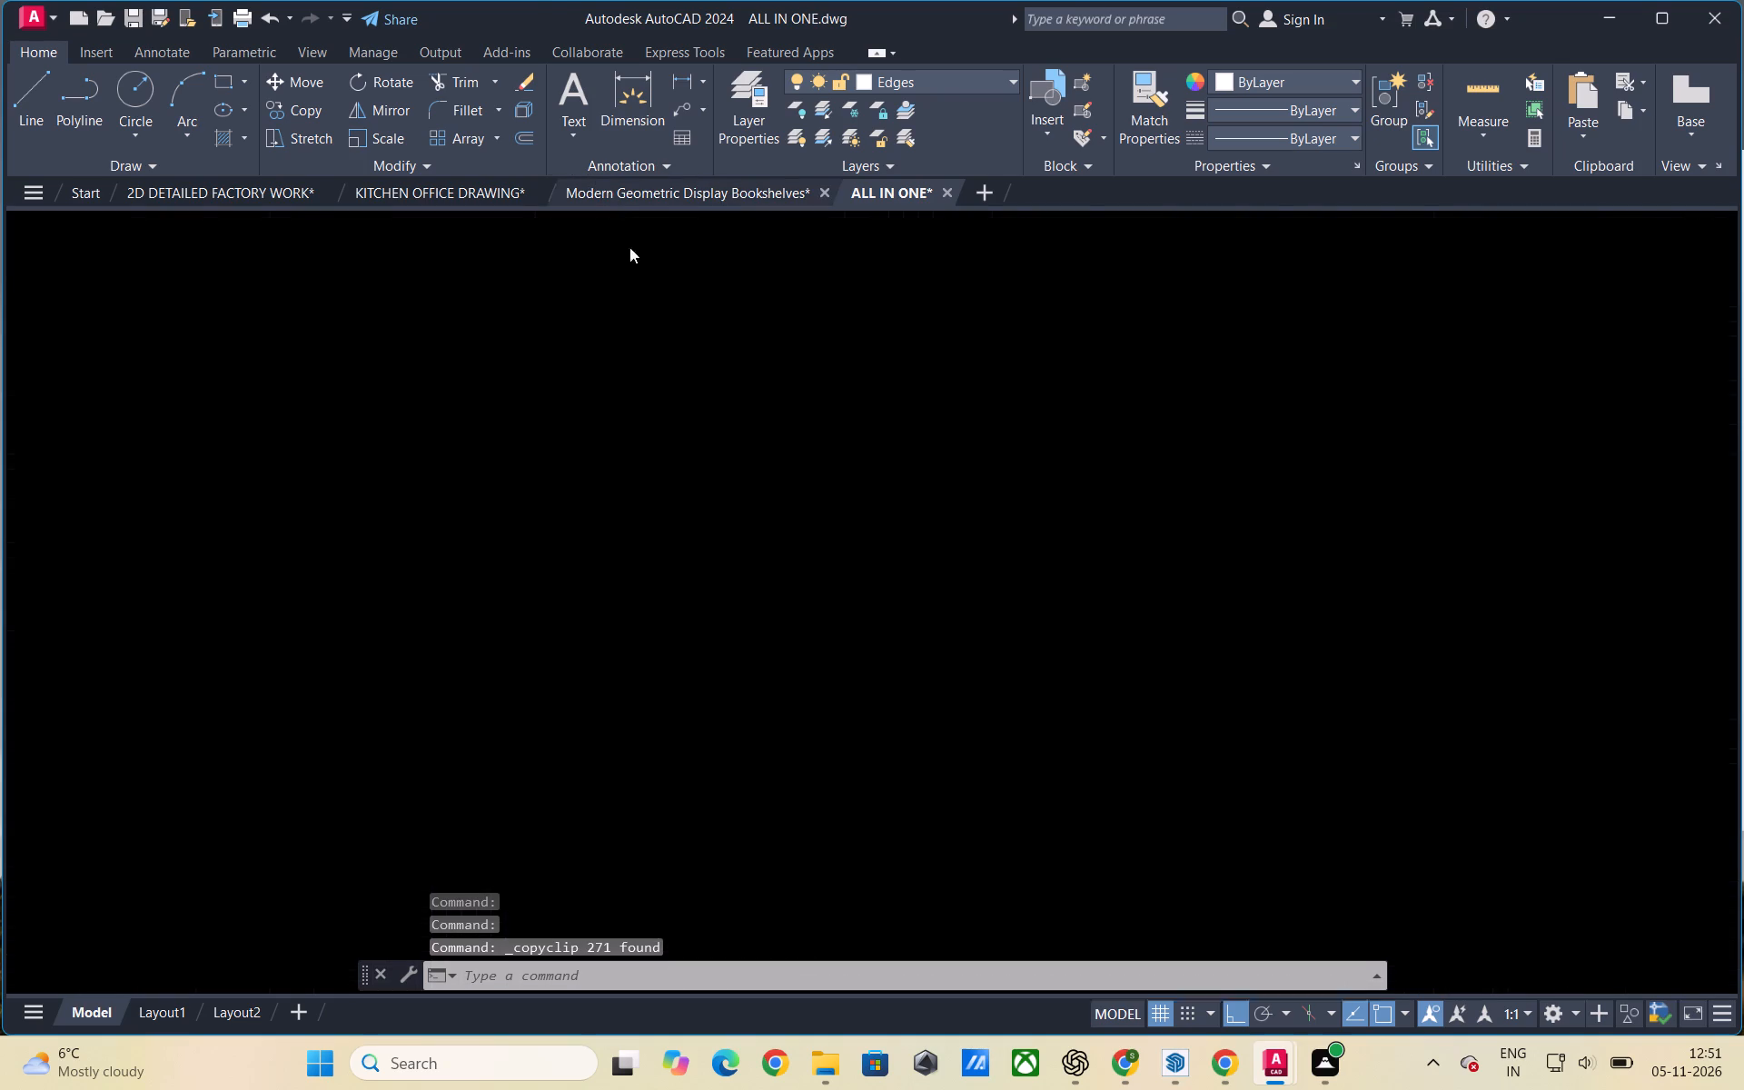
pyautogui.scroll(-2, 678, 517)
pyautogui.scroll(-2, 758, 573)
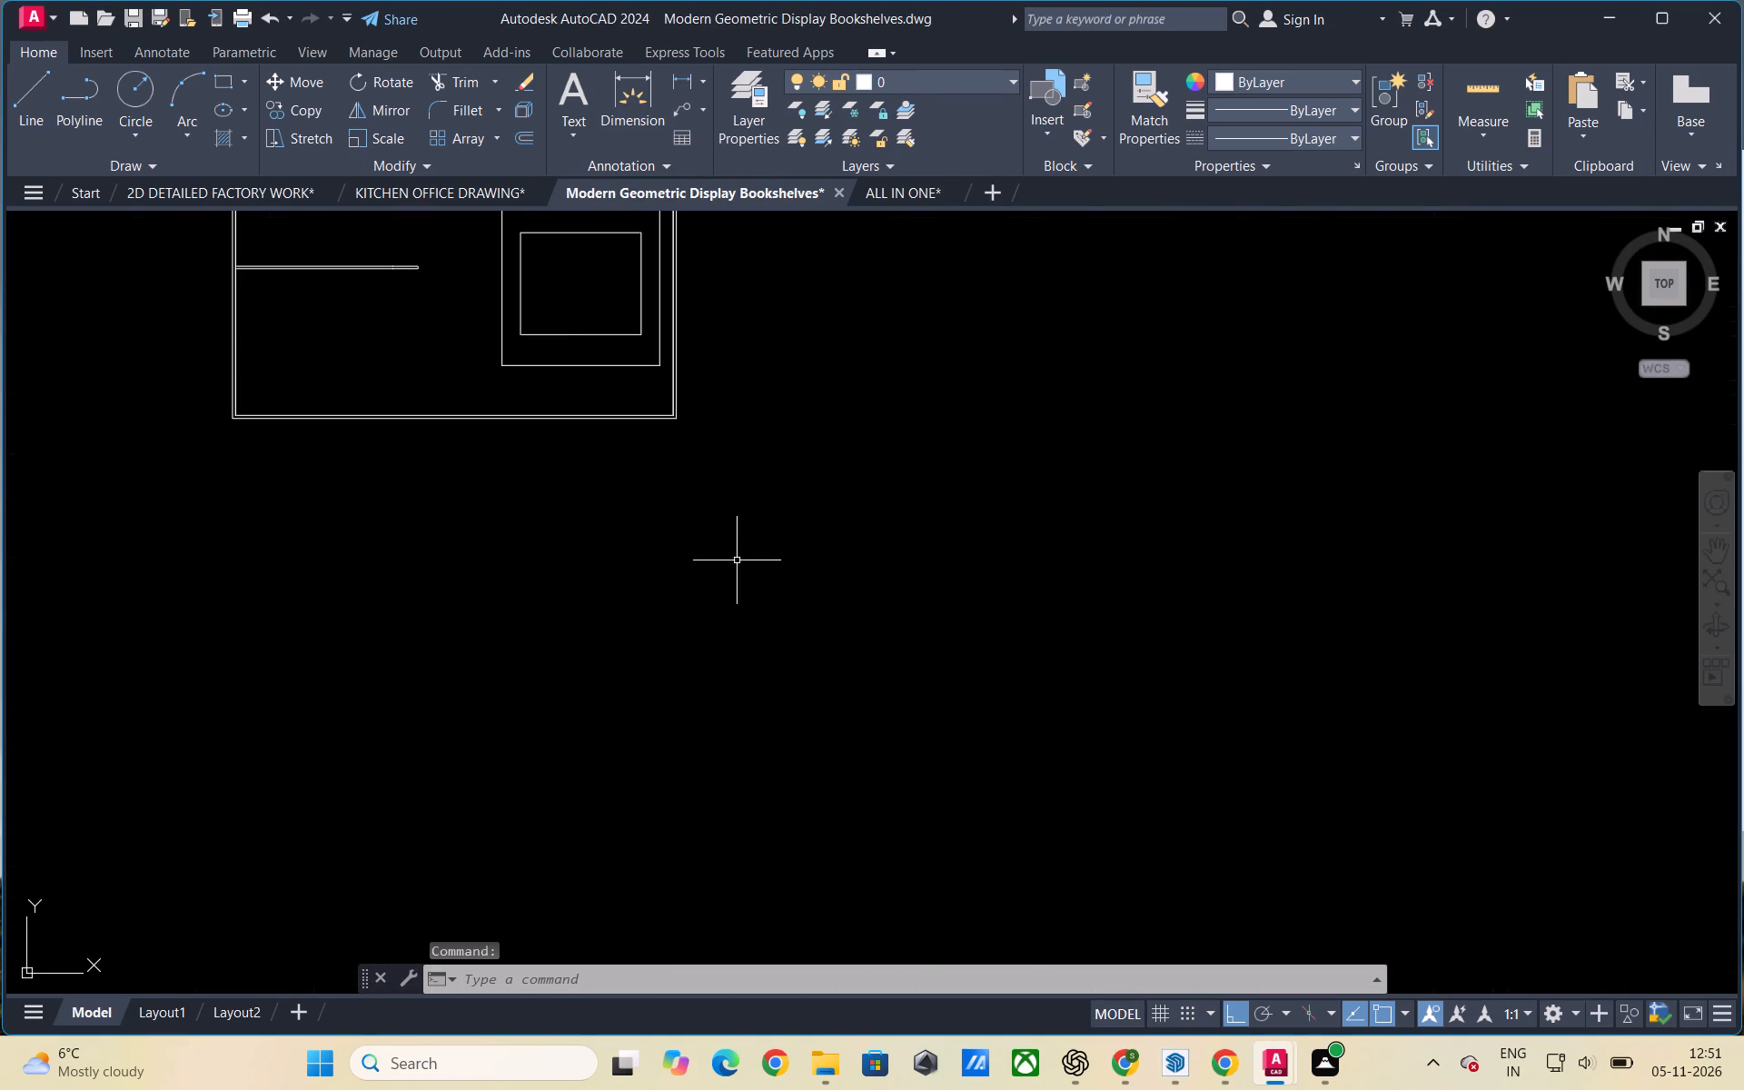
pyautogui.scroll(-2, 673, 550)
pyautogui.hotkey('ctrl', 'v')
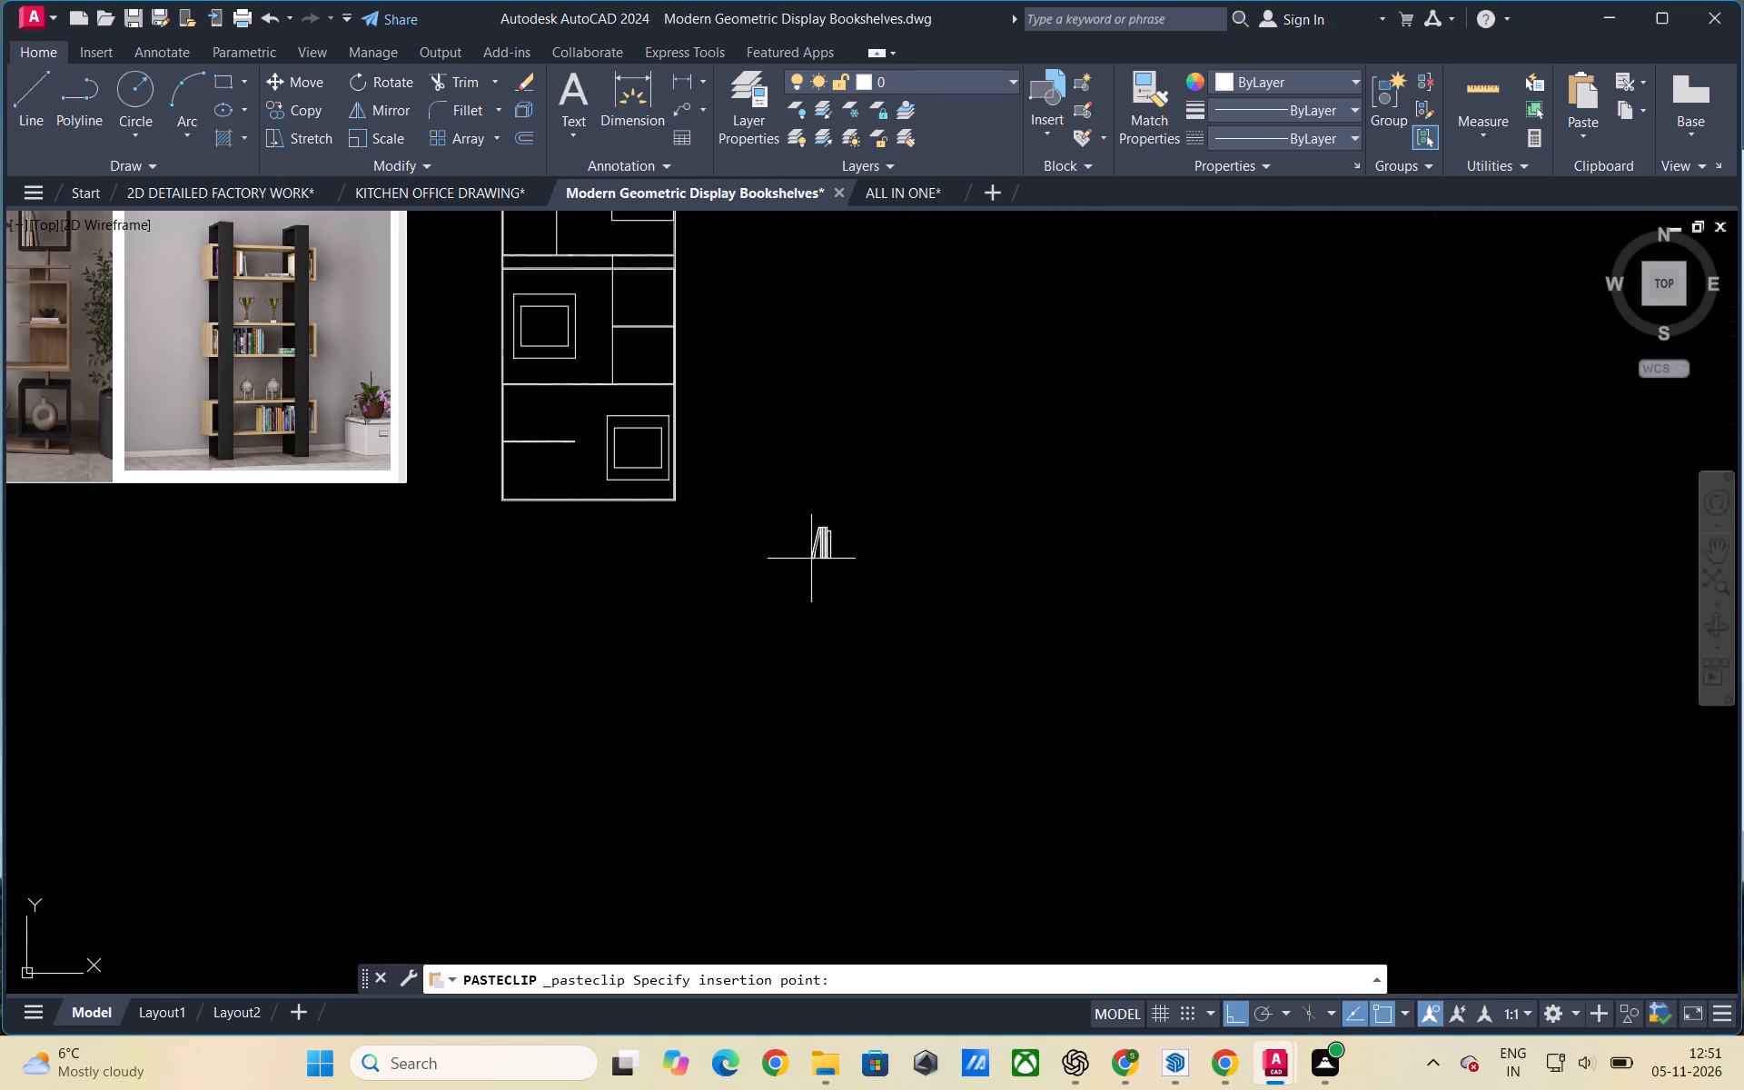
pyautogui.scroll(-1, 855, 511)
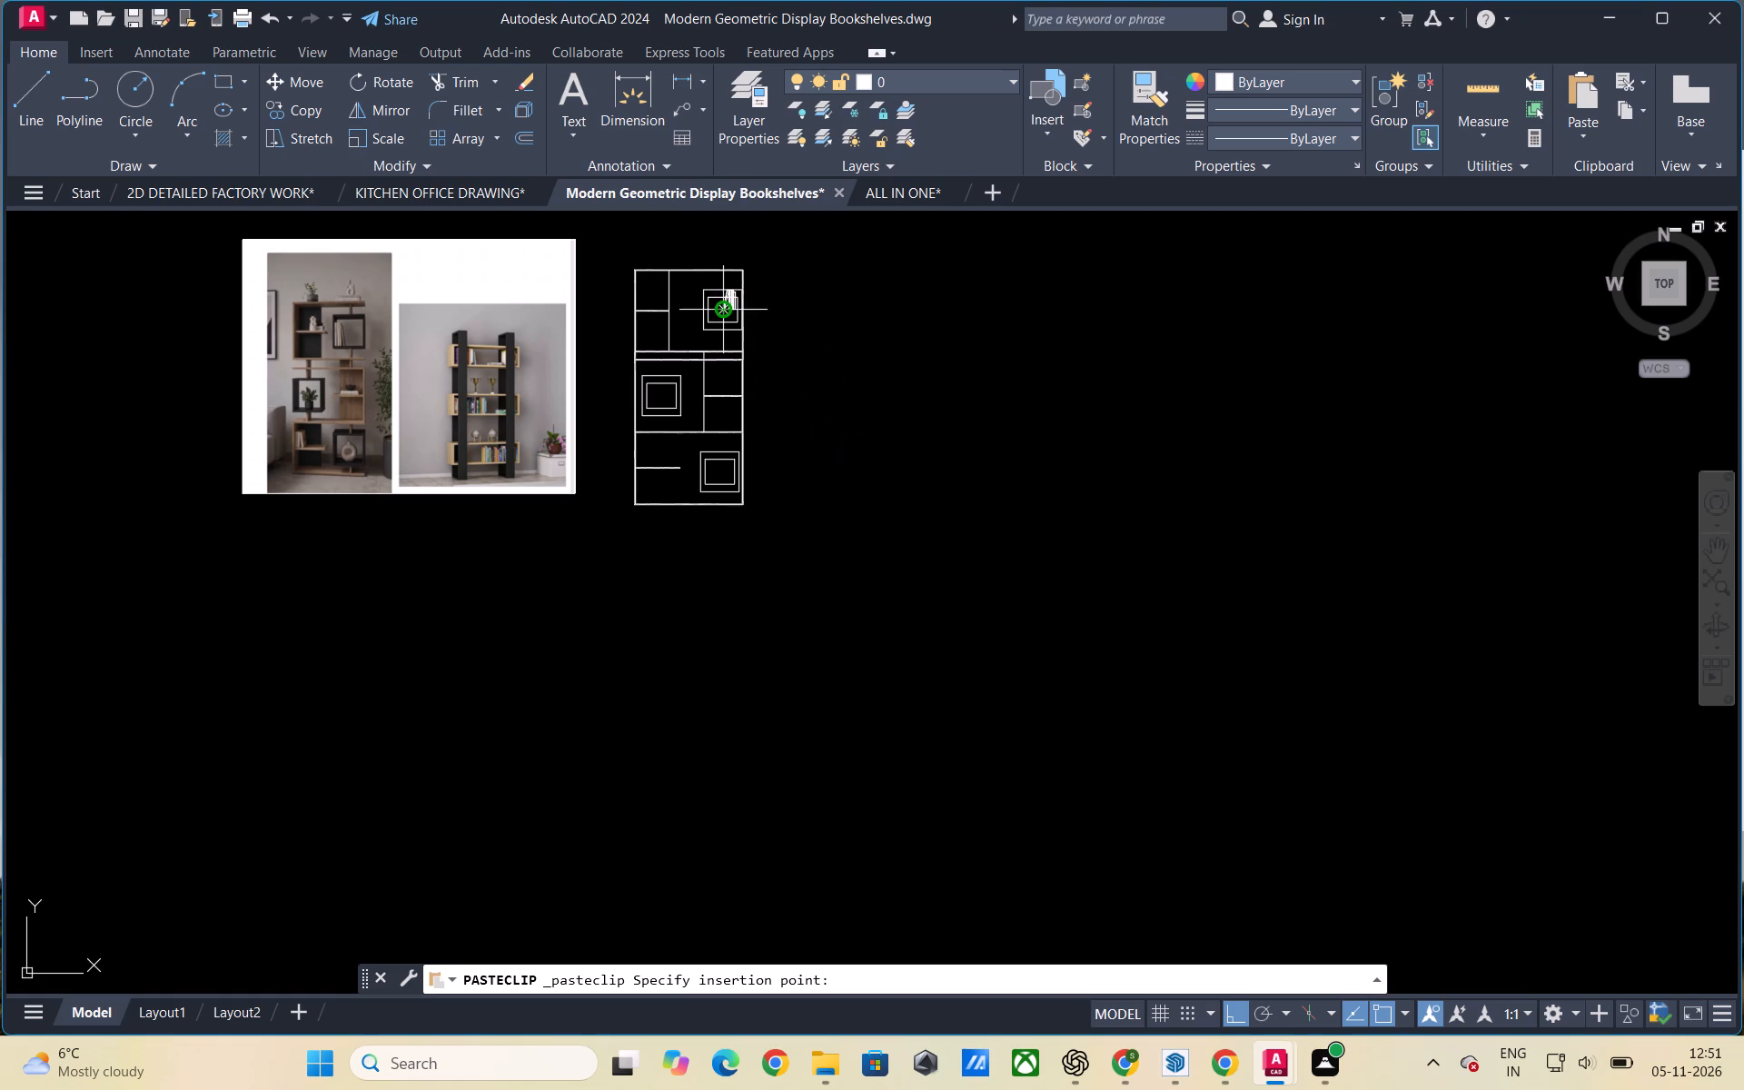
pyautogui.scroll(4, 726, 303)
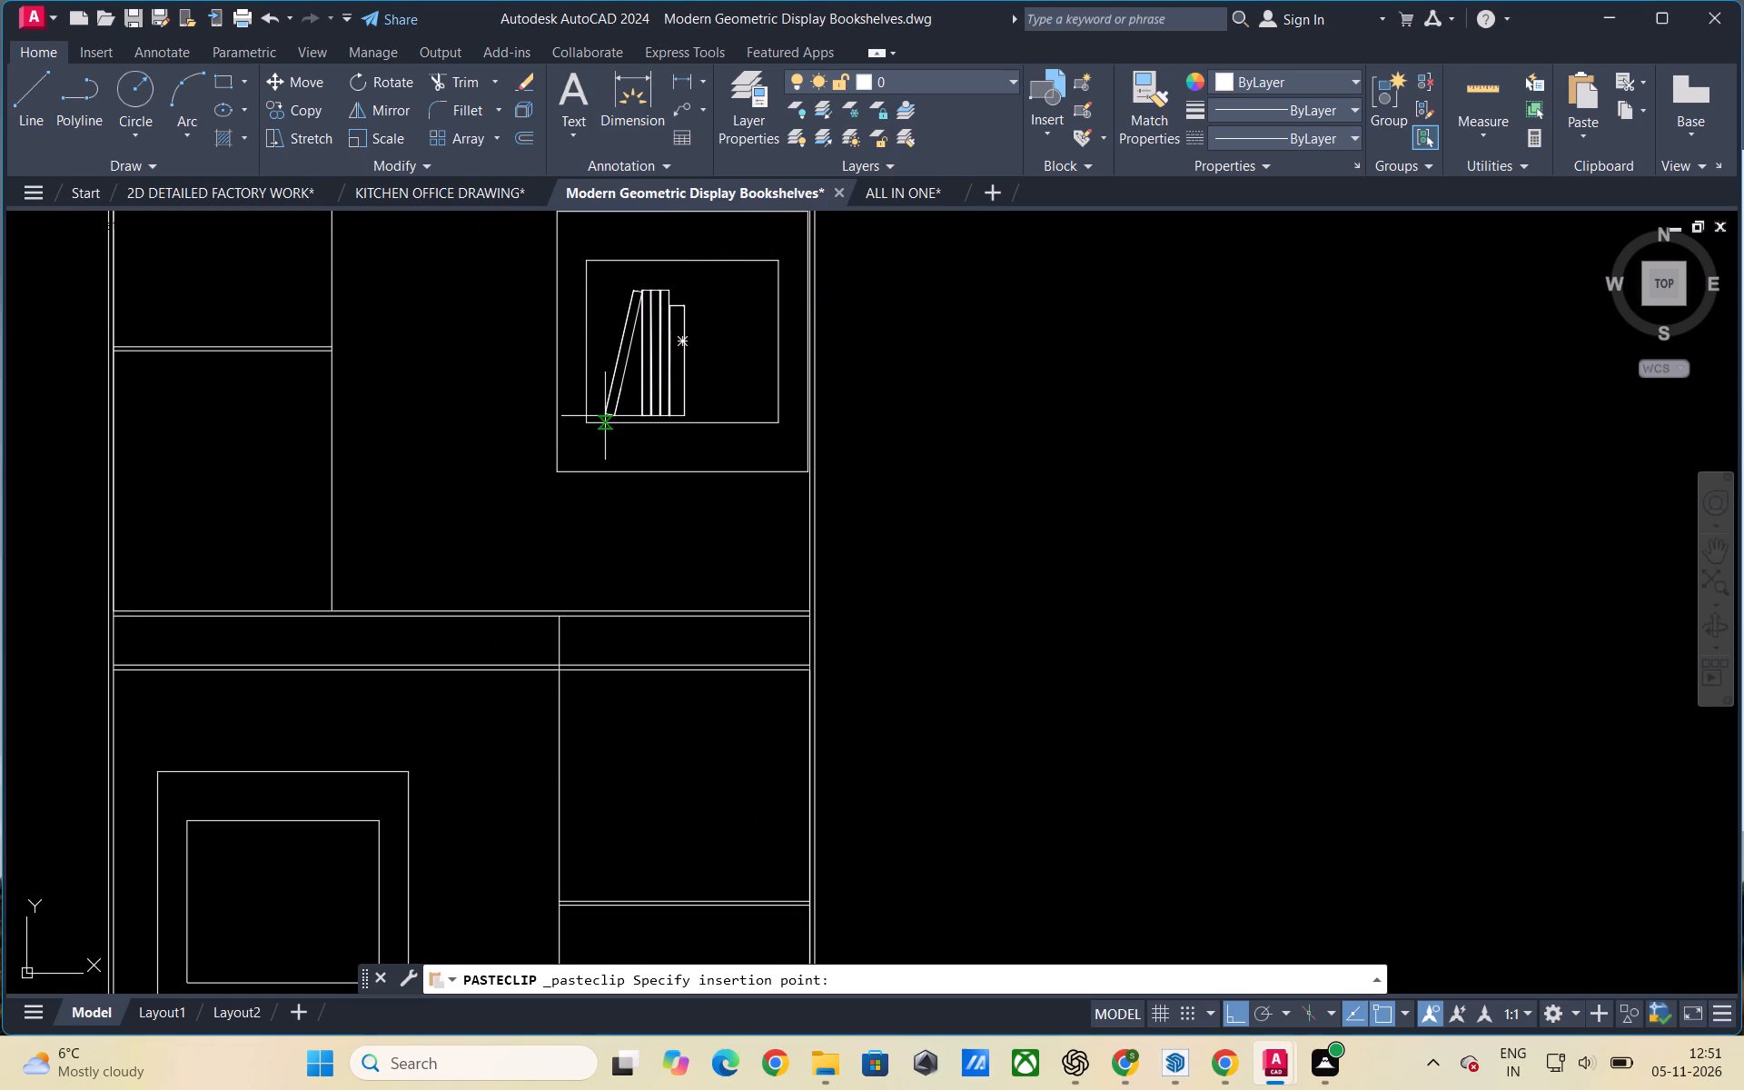
pyautogui.click(595, 423)
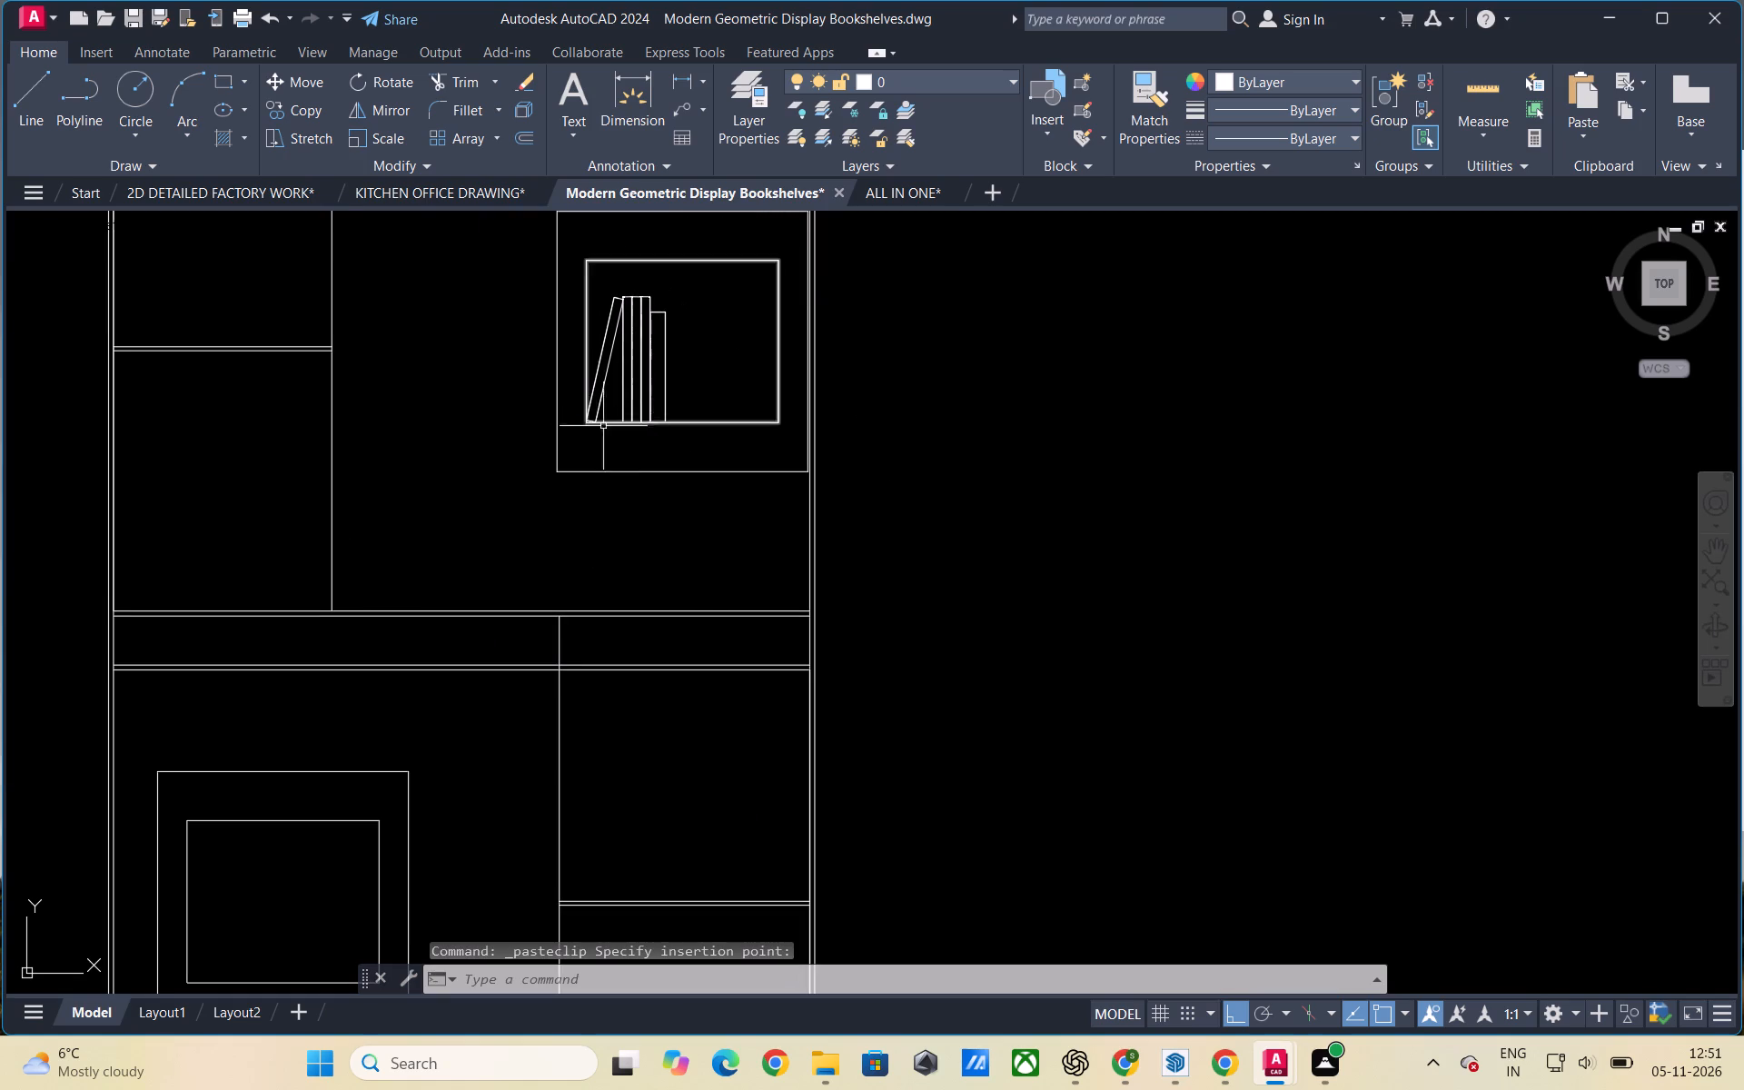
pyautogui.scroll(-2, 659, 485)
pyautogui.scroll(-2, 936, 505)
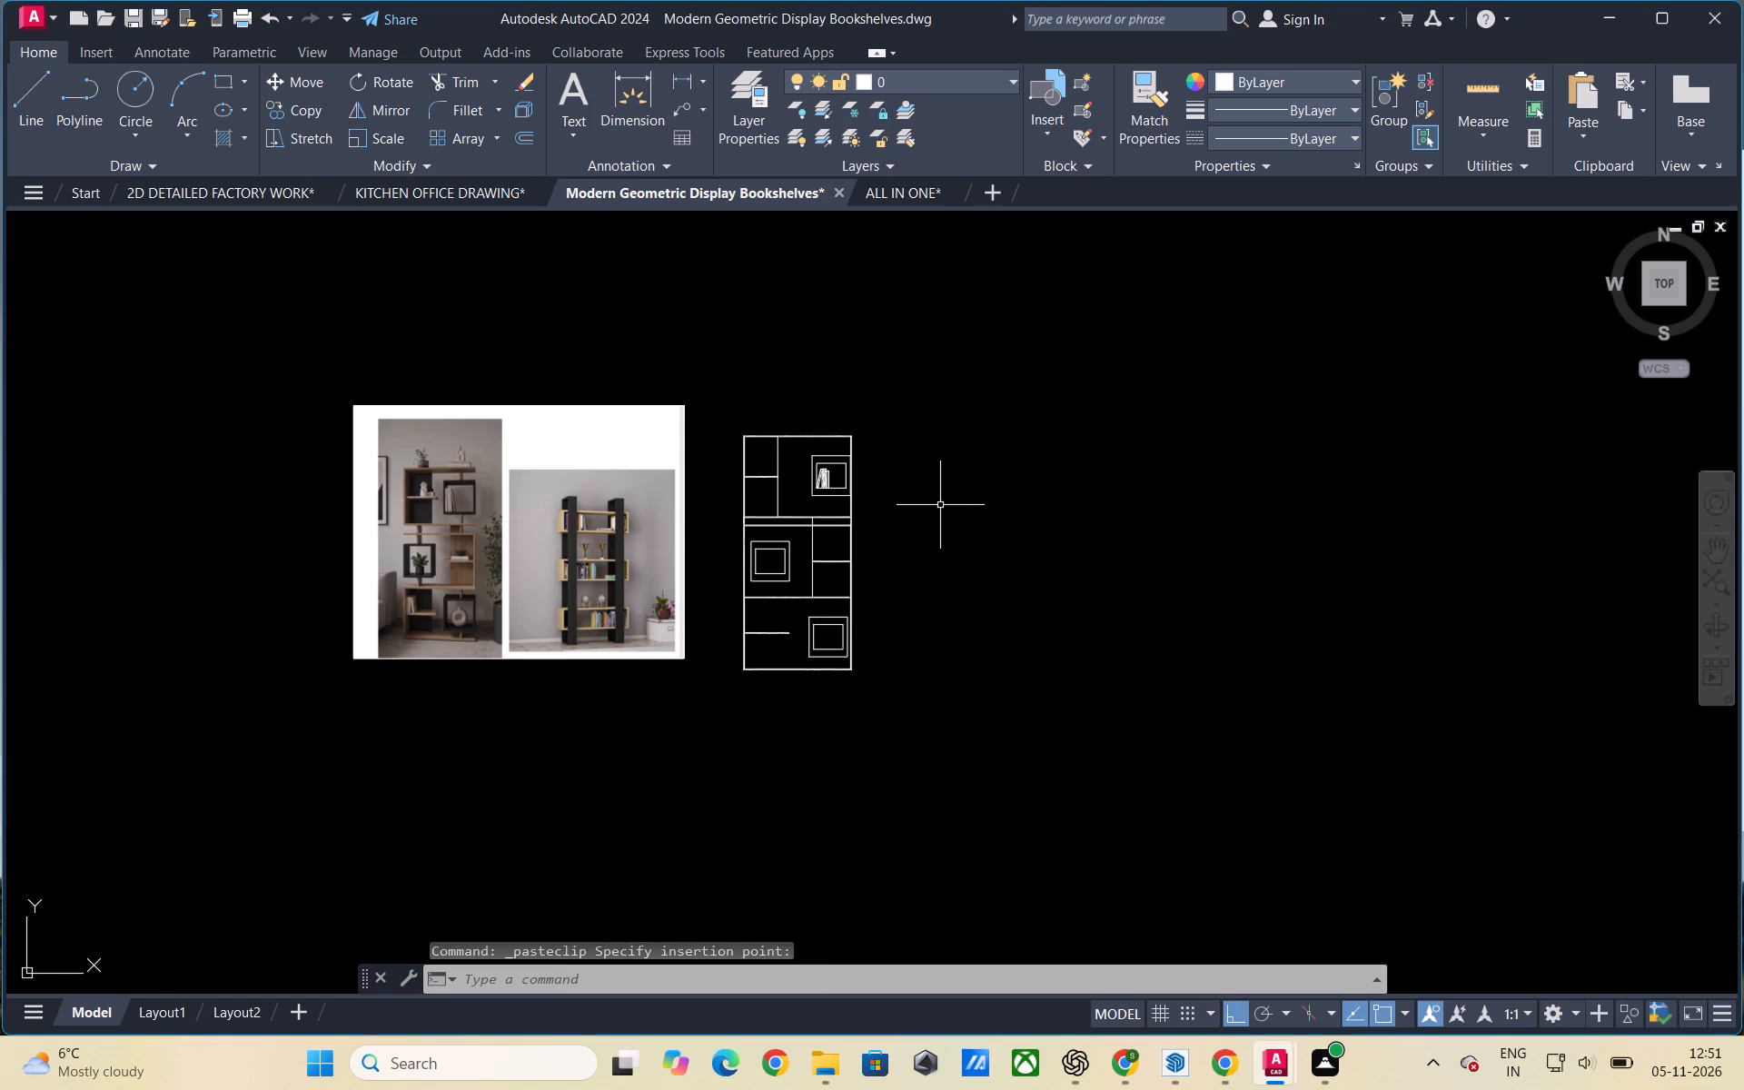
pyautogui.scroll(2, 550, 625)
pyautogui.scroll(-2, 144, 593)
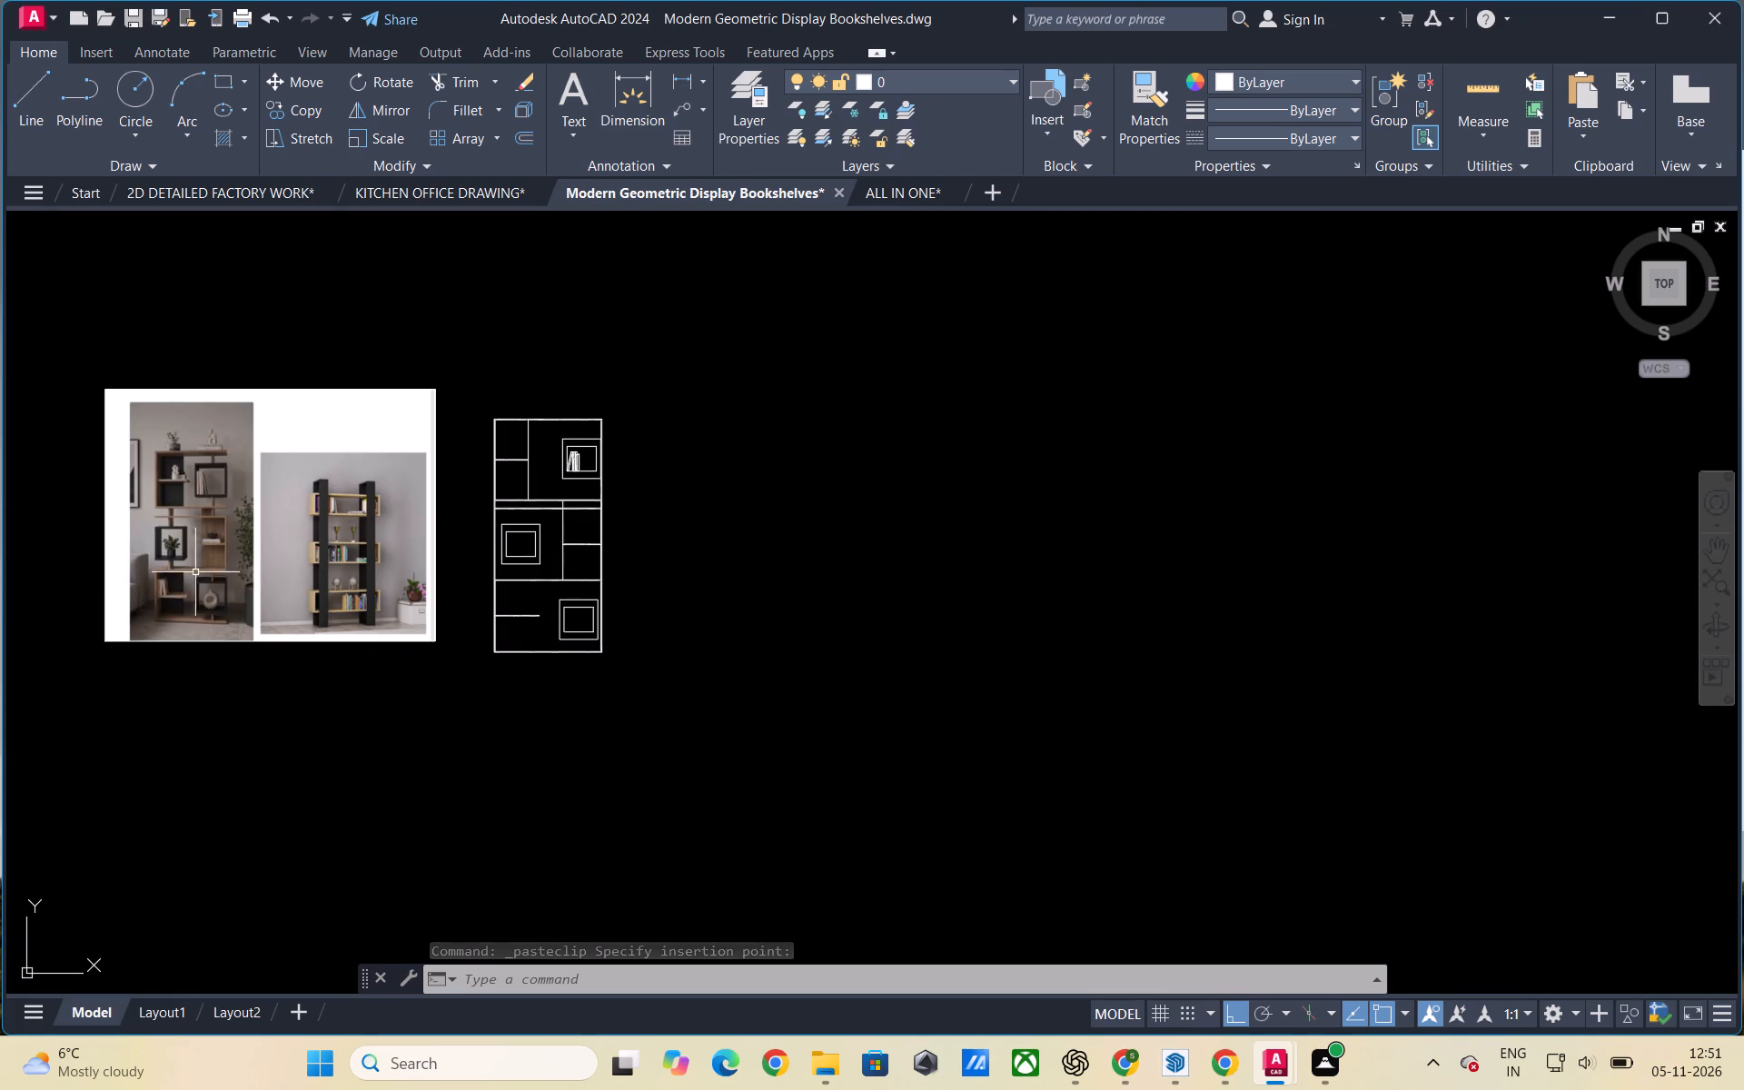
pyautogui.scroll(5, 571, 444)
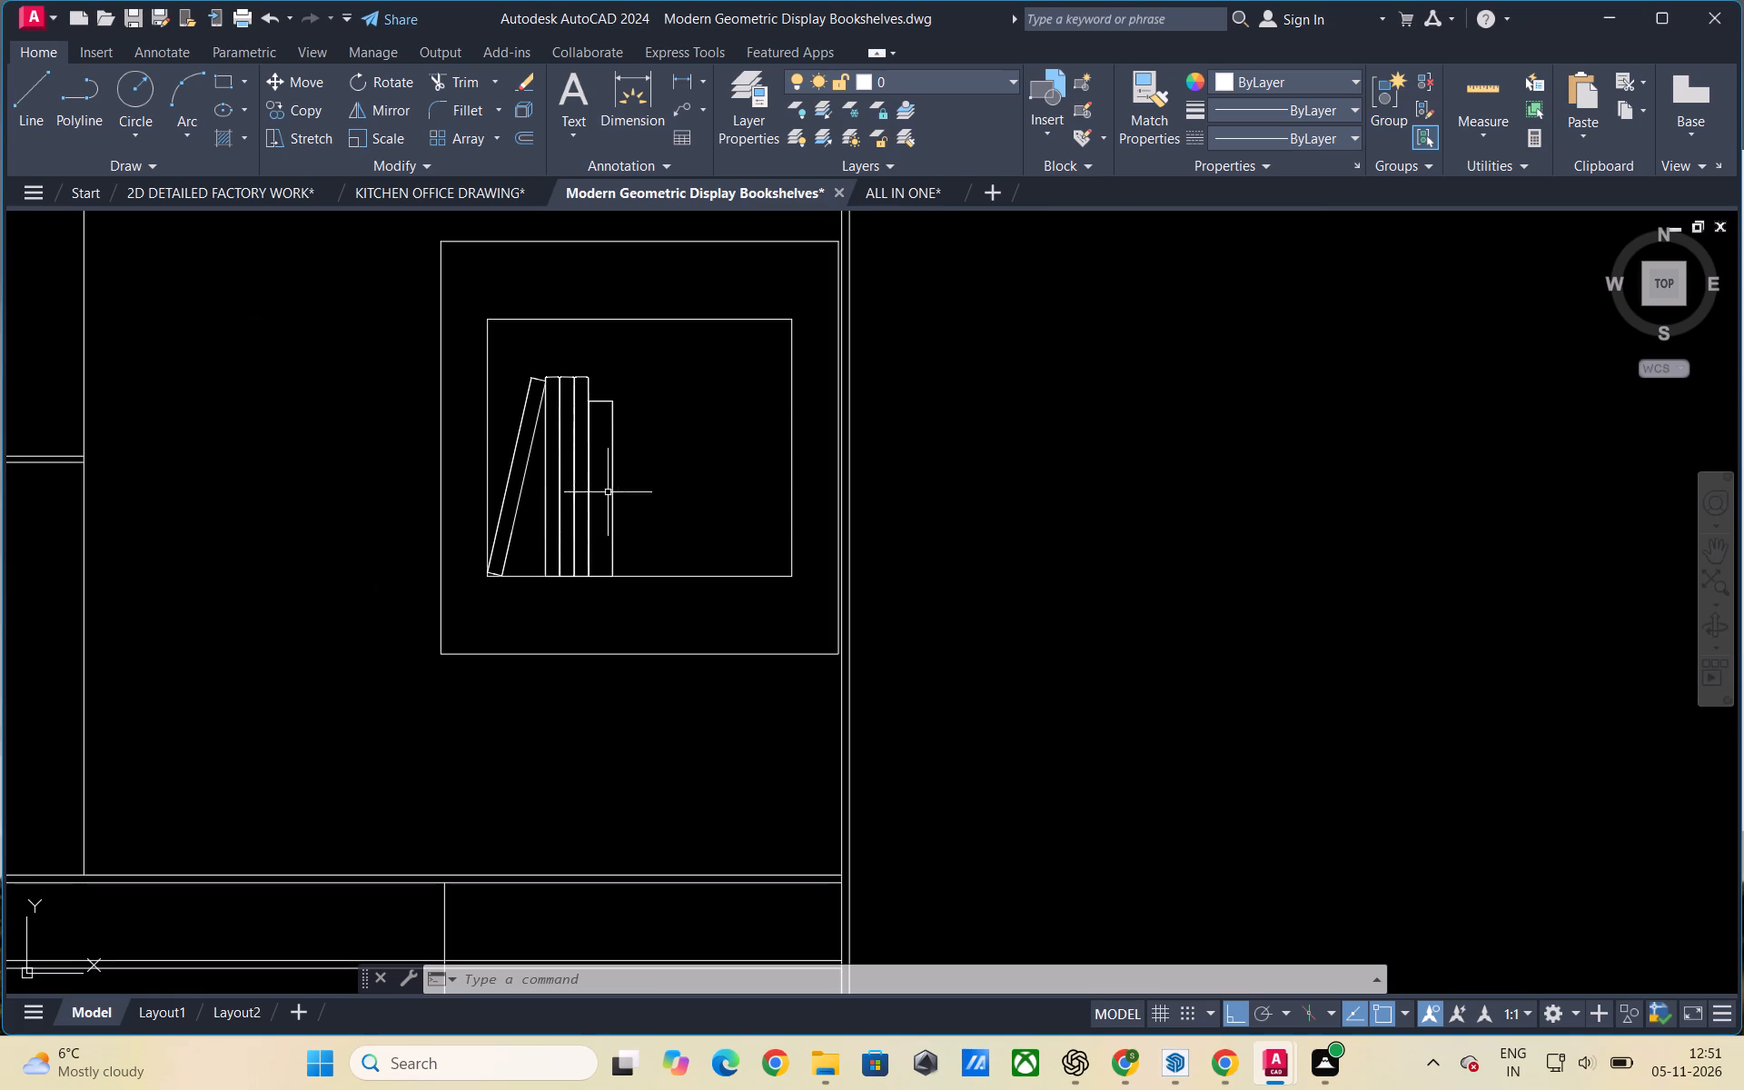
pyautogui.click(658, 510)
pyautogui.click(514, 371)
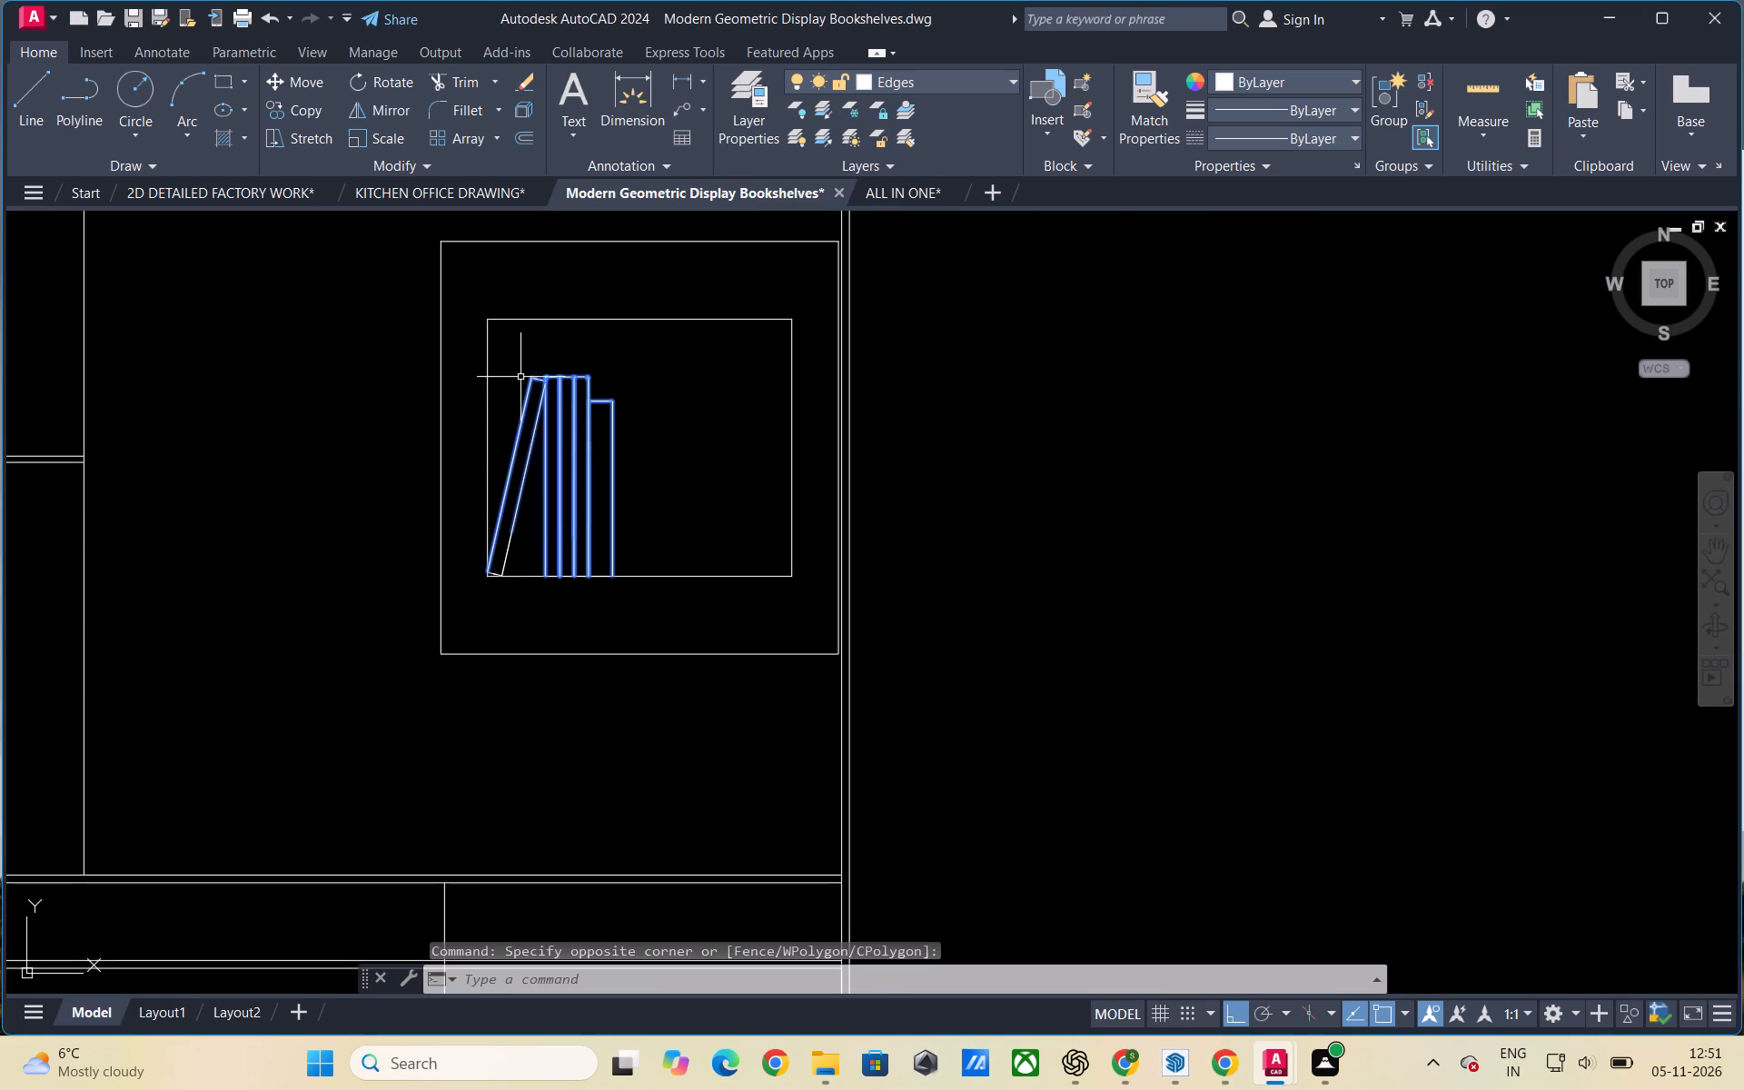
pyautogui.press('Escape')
# Copy the book group from ALL IN ONE again and place it on the lower section's short shelf, against the left side panel.
pyautogui.click(905, 186)
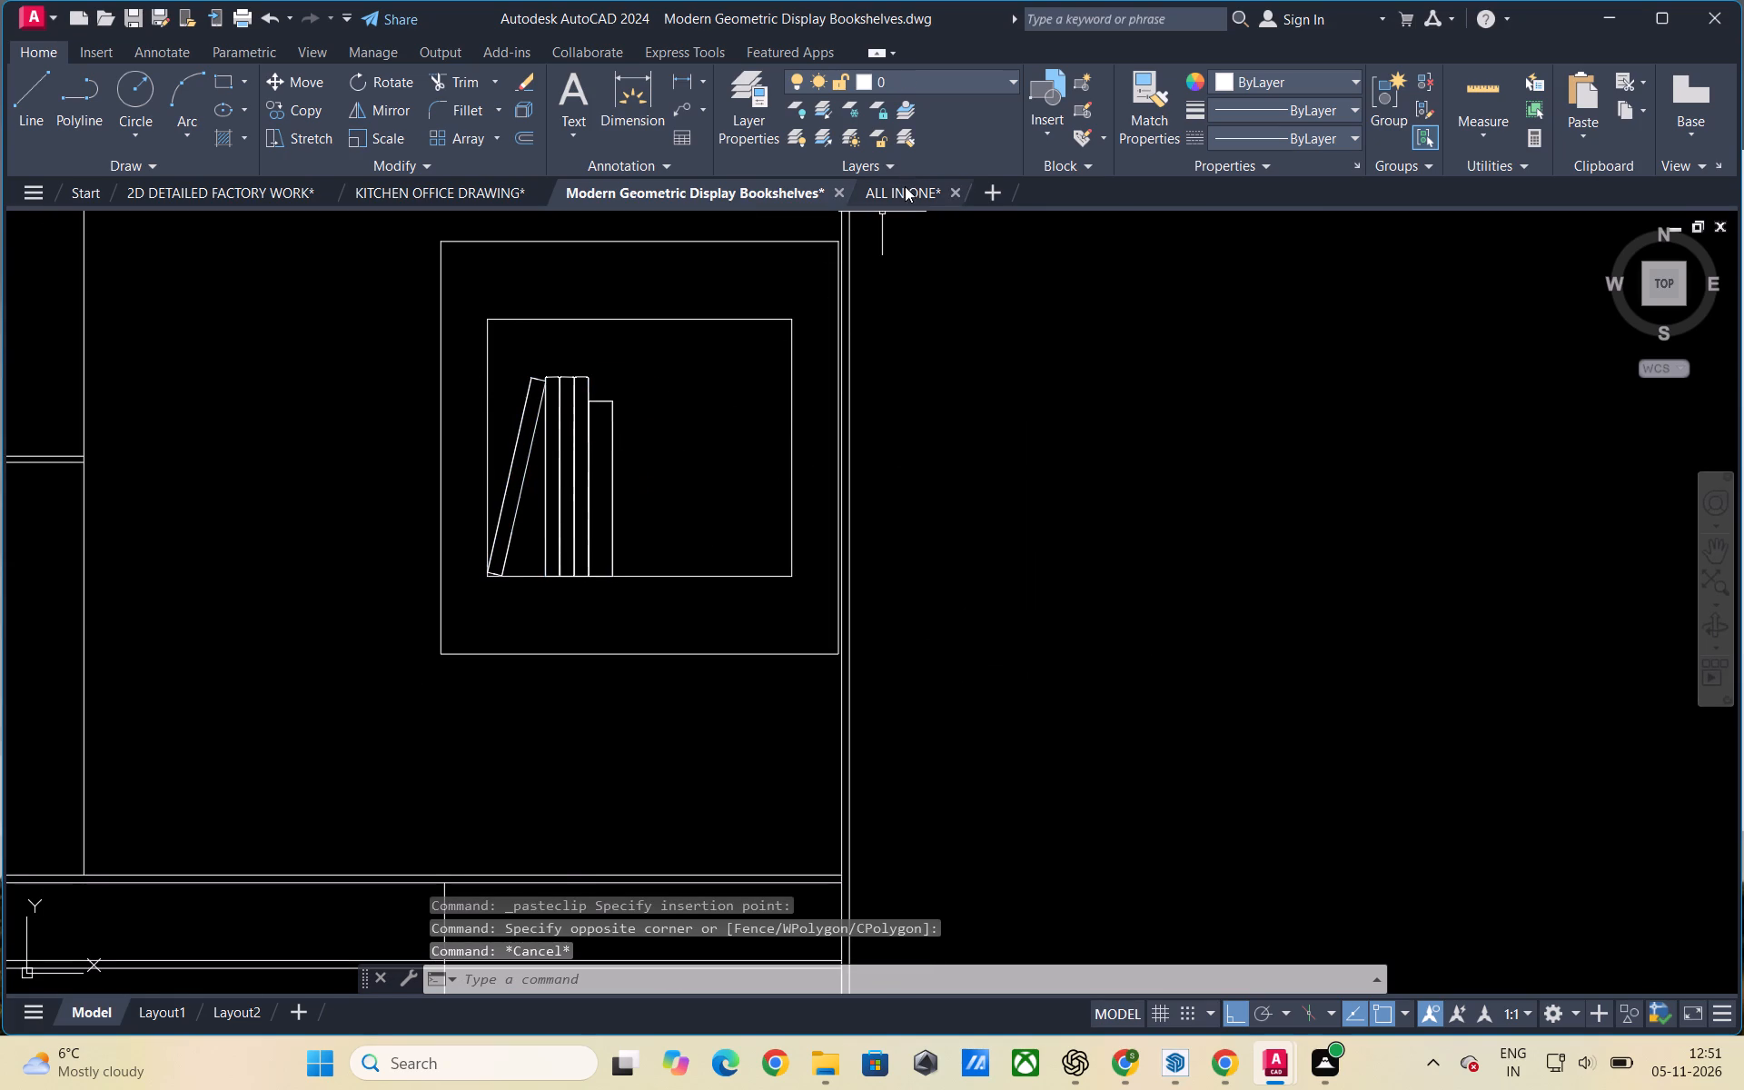
pyautogui.click(926, 747)
pyautogui.click(820, 639)
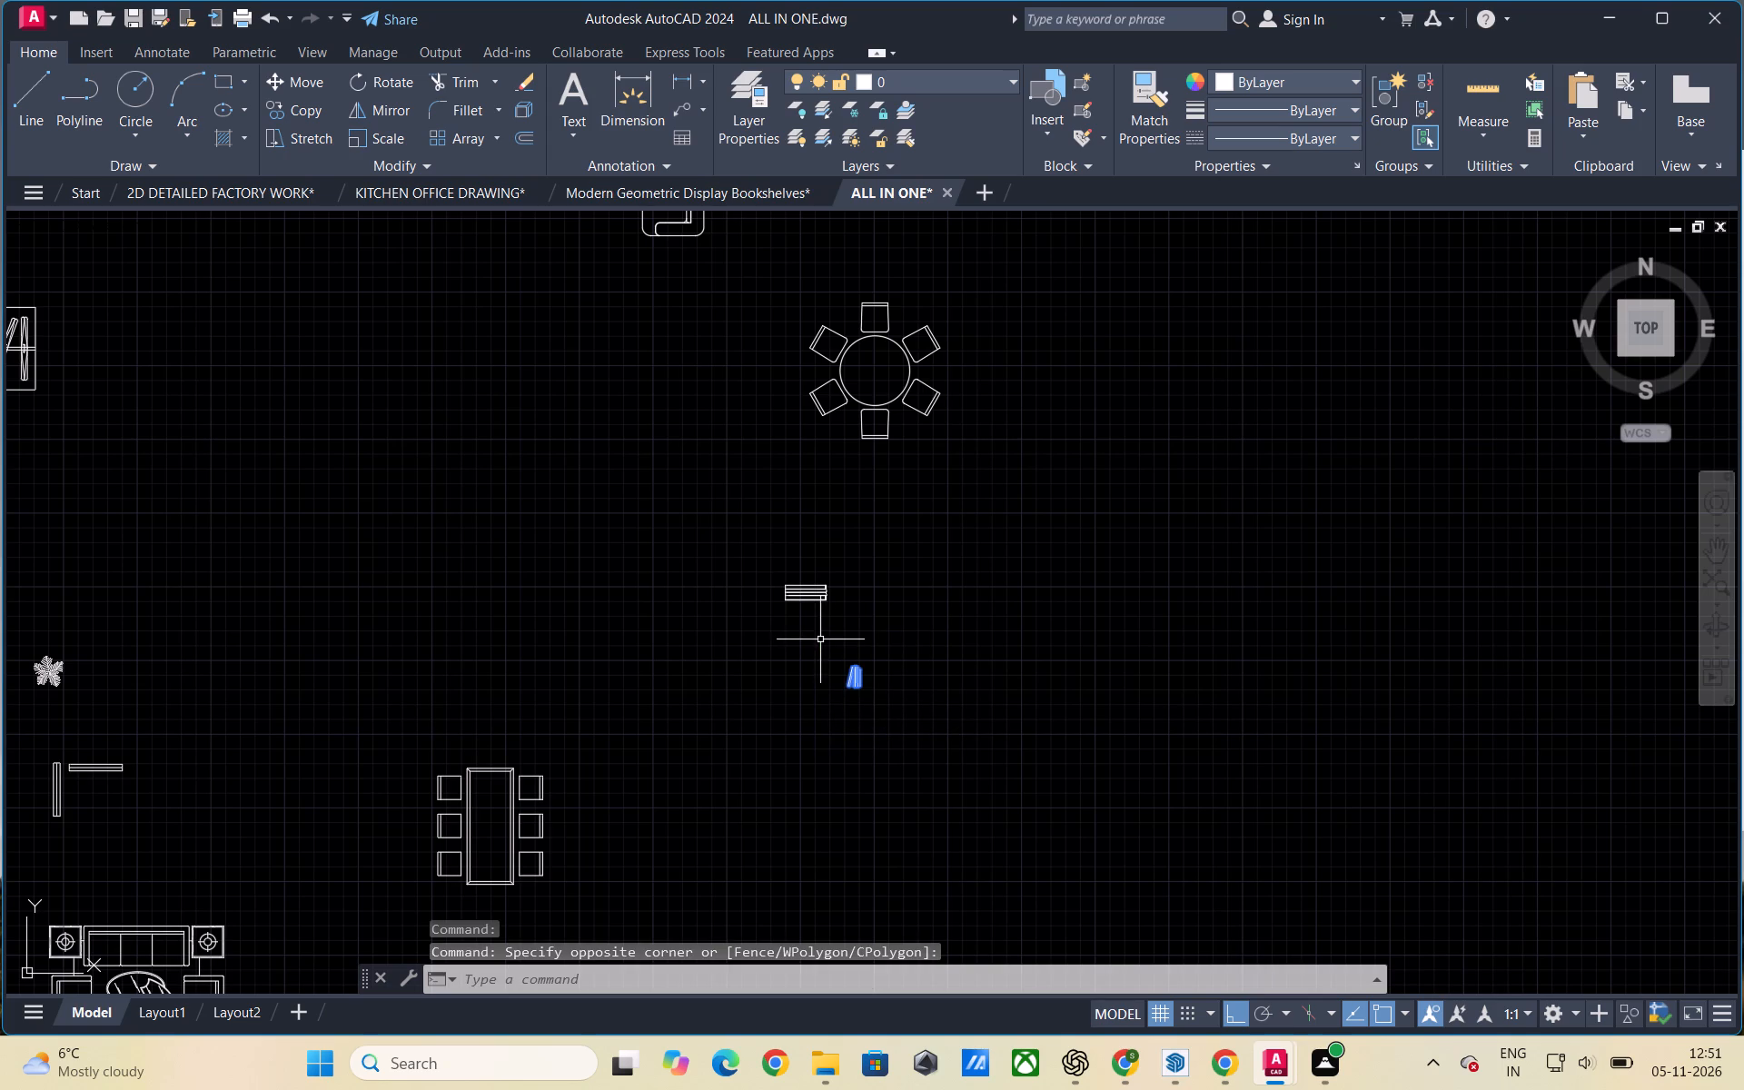
pyautogui.hotkey('ctrl', 'c')
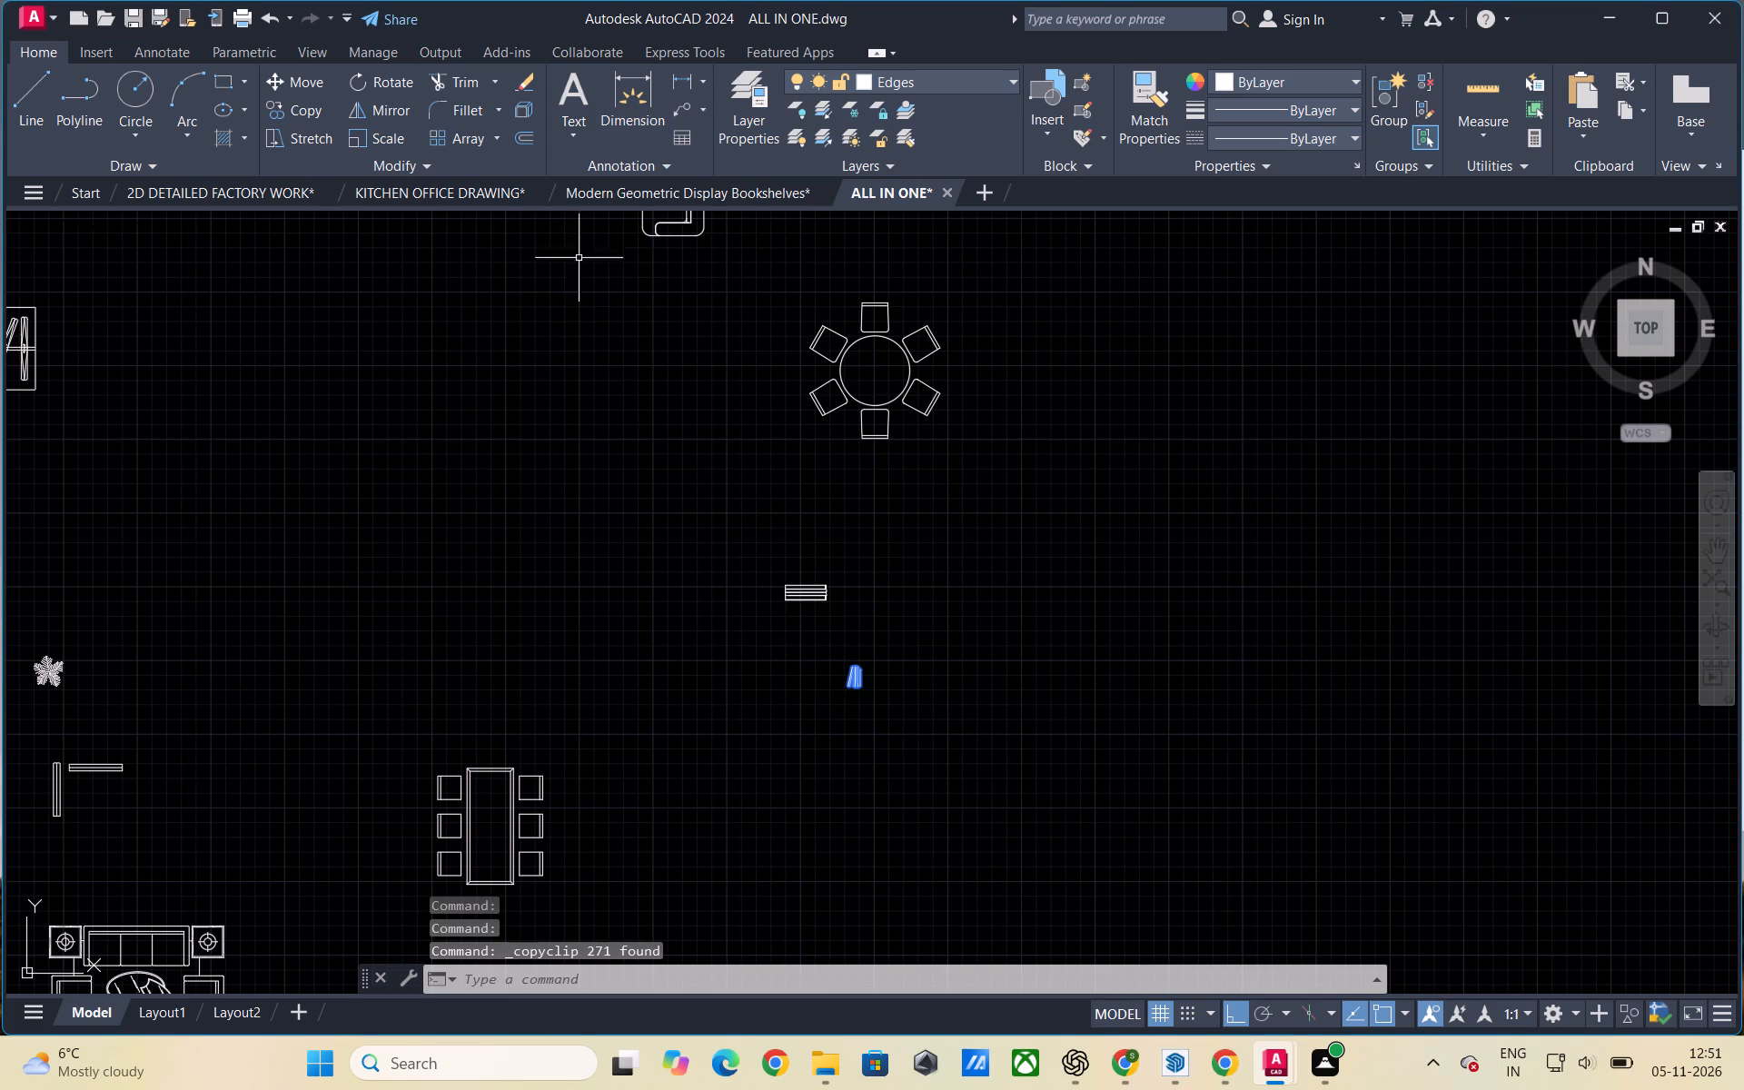
pyautogui.click(630, 198)
pyautogui.scroll(-3, 748, 302)
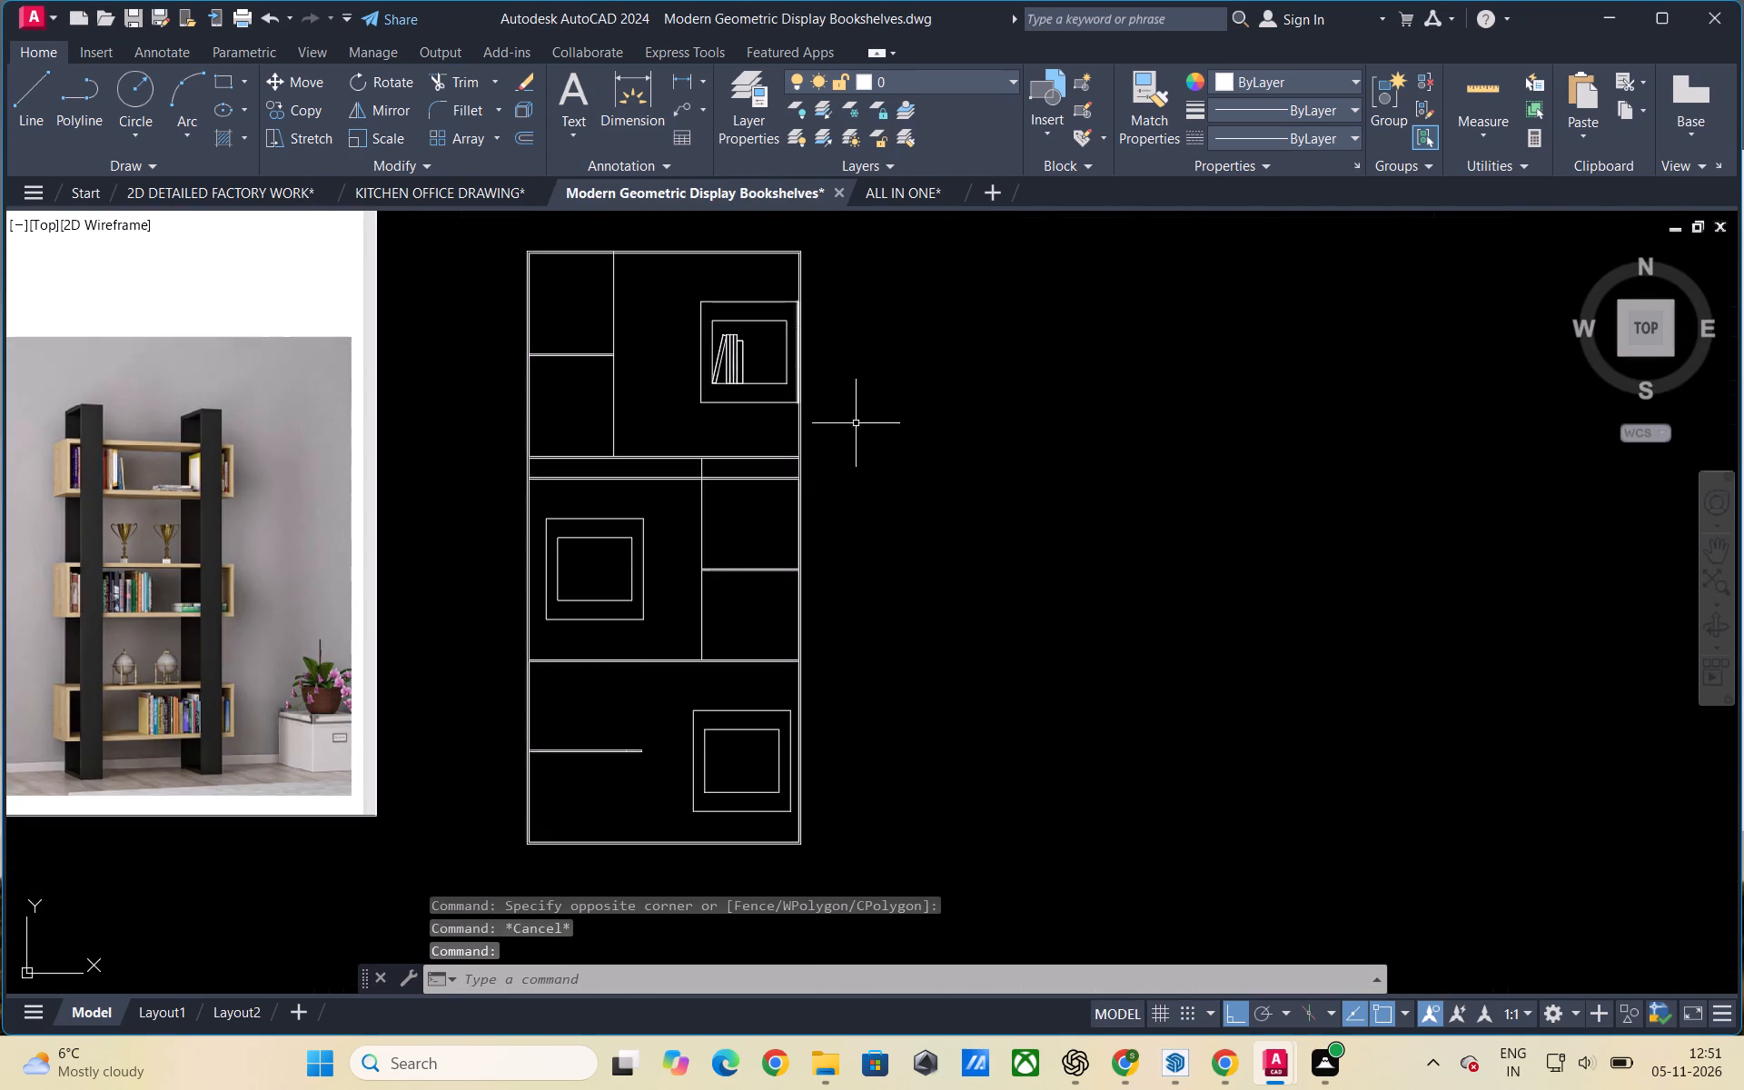
pyautogui.scroll(-1, 930, 615)
pyautogui.hotkey('ctrl', 'v')
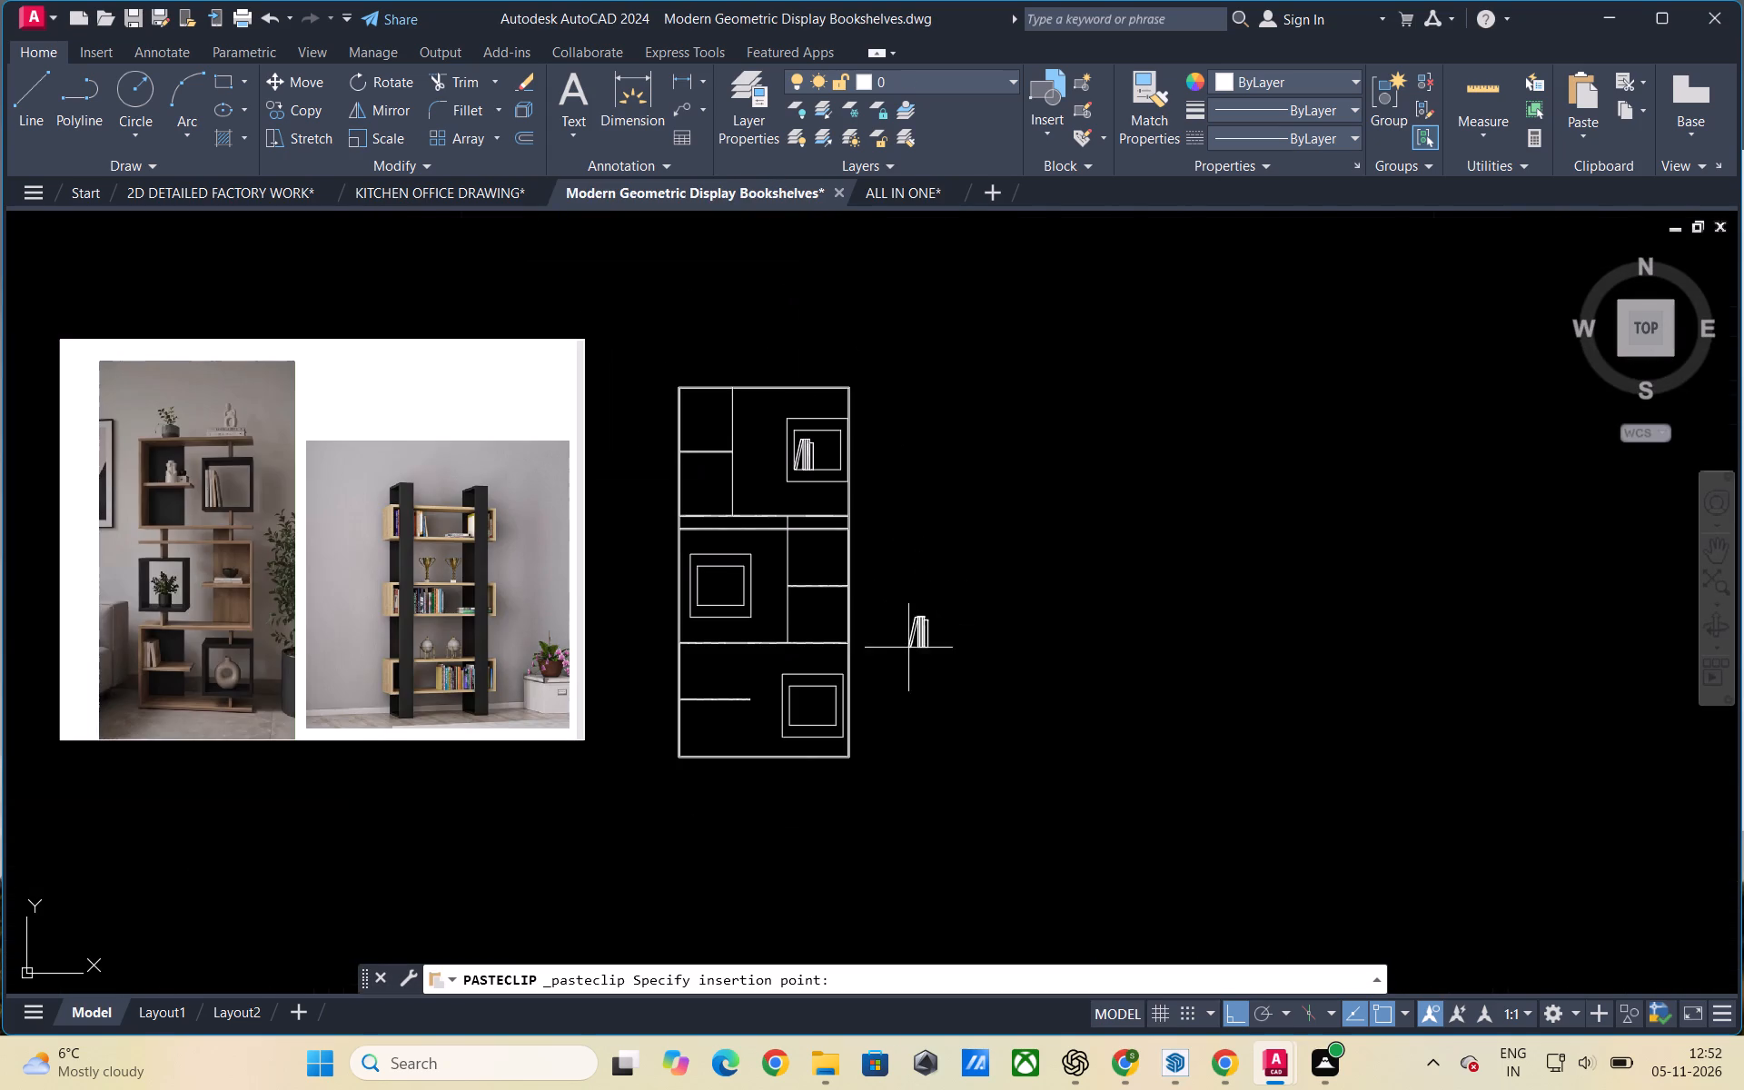
pyautogui.scroll(1, 704, 699)
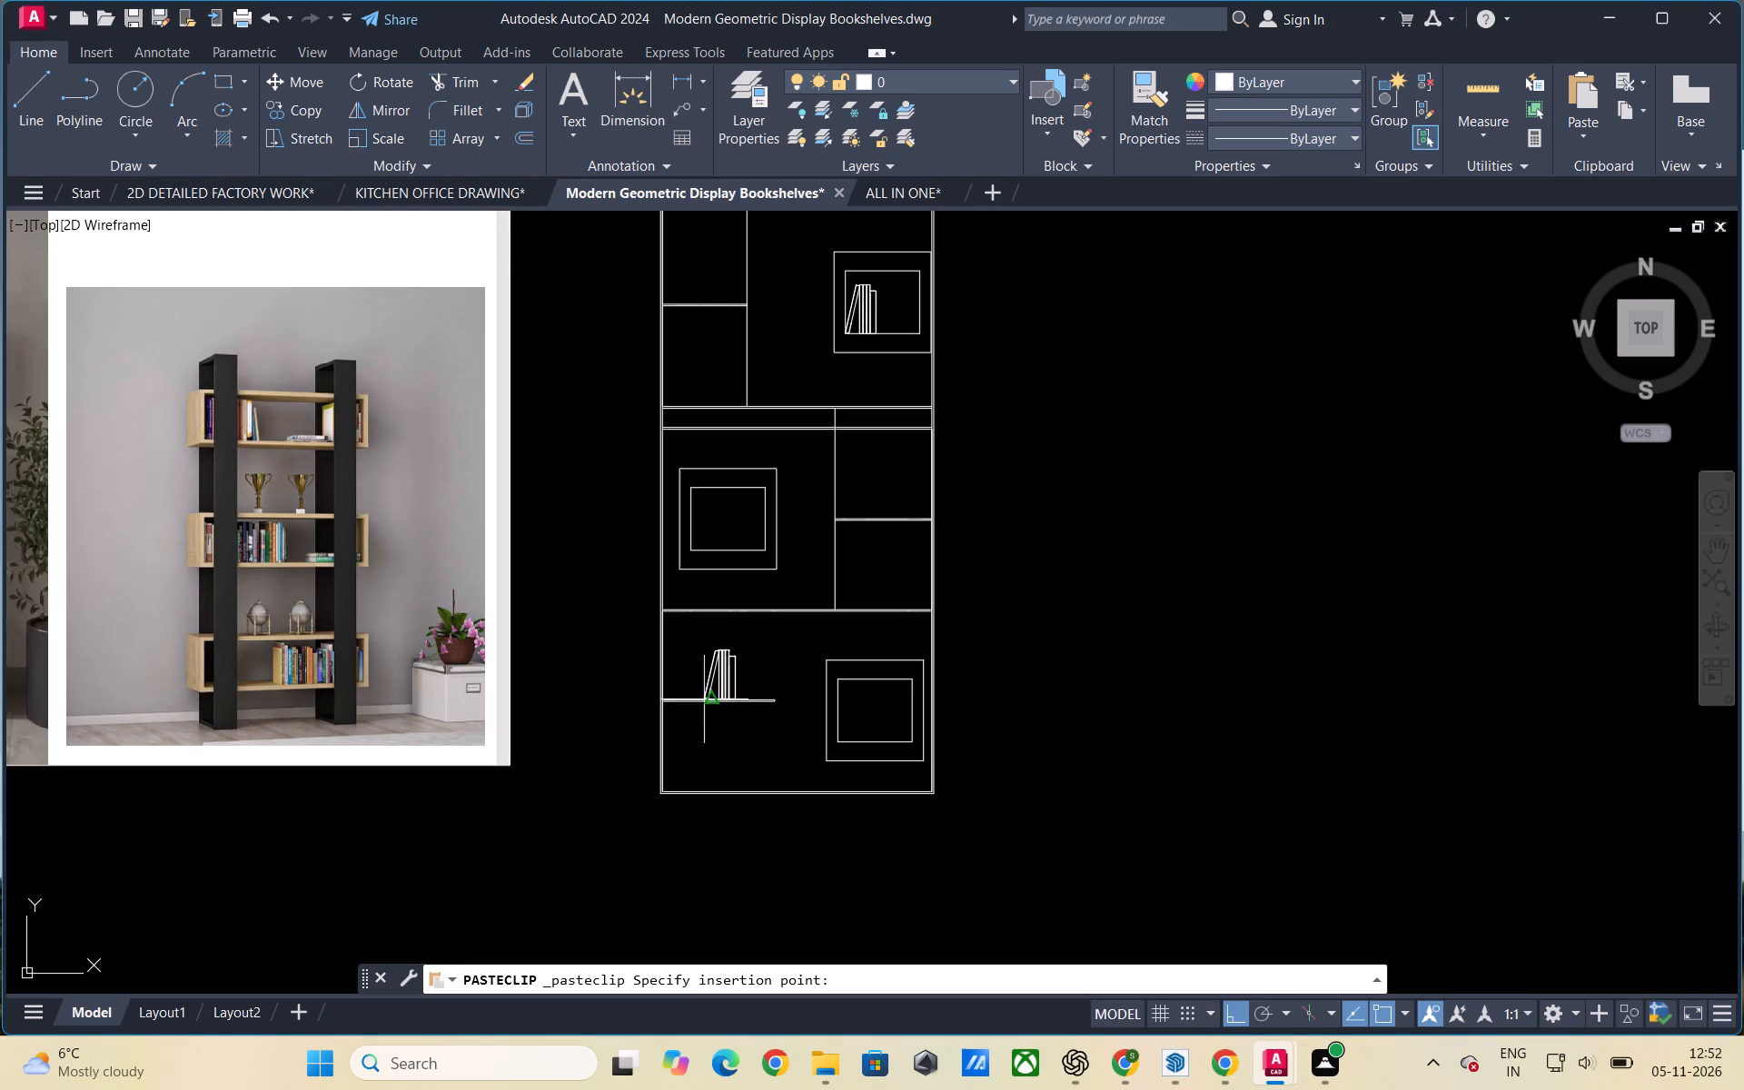
pyautogui.scroll(4, 669, 695)
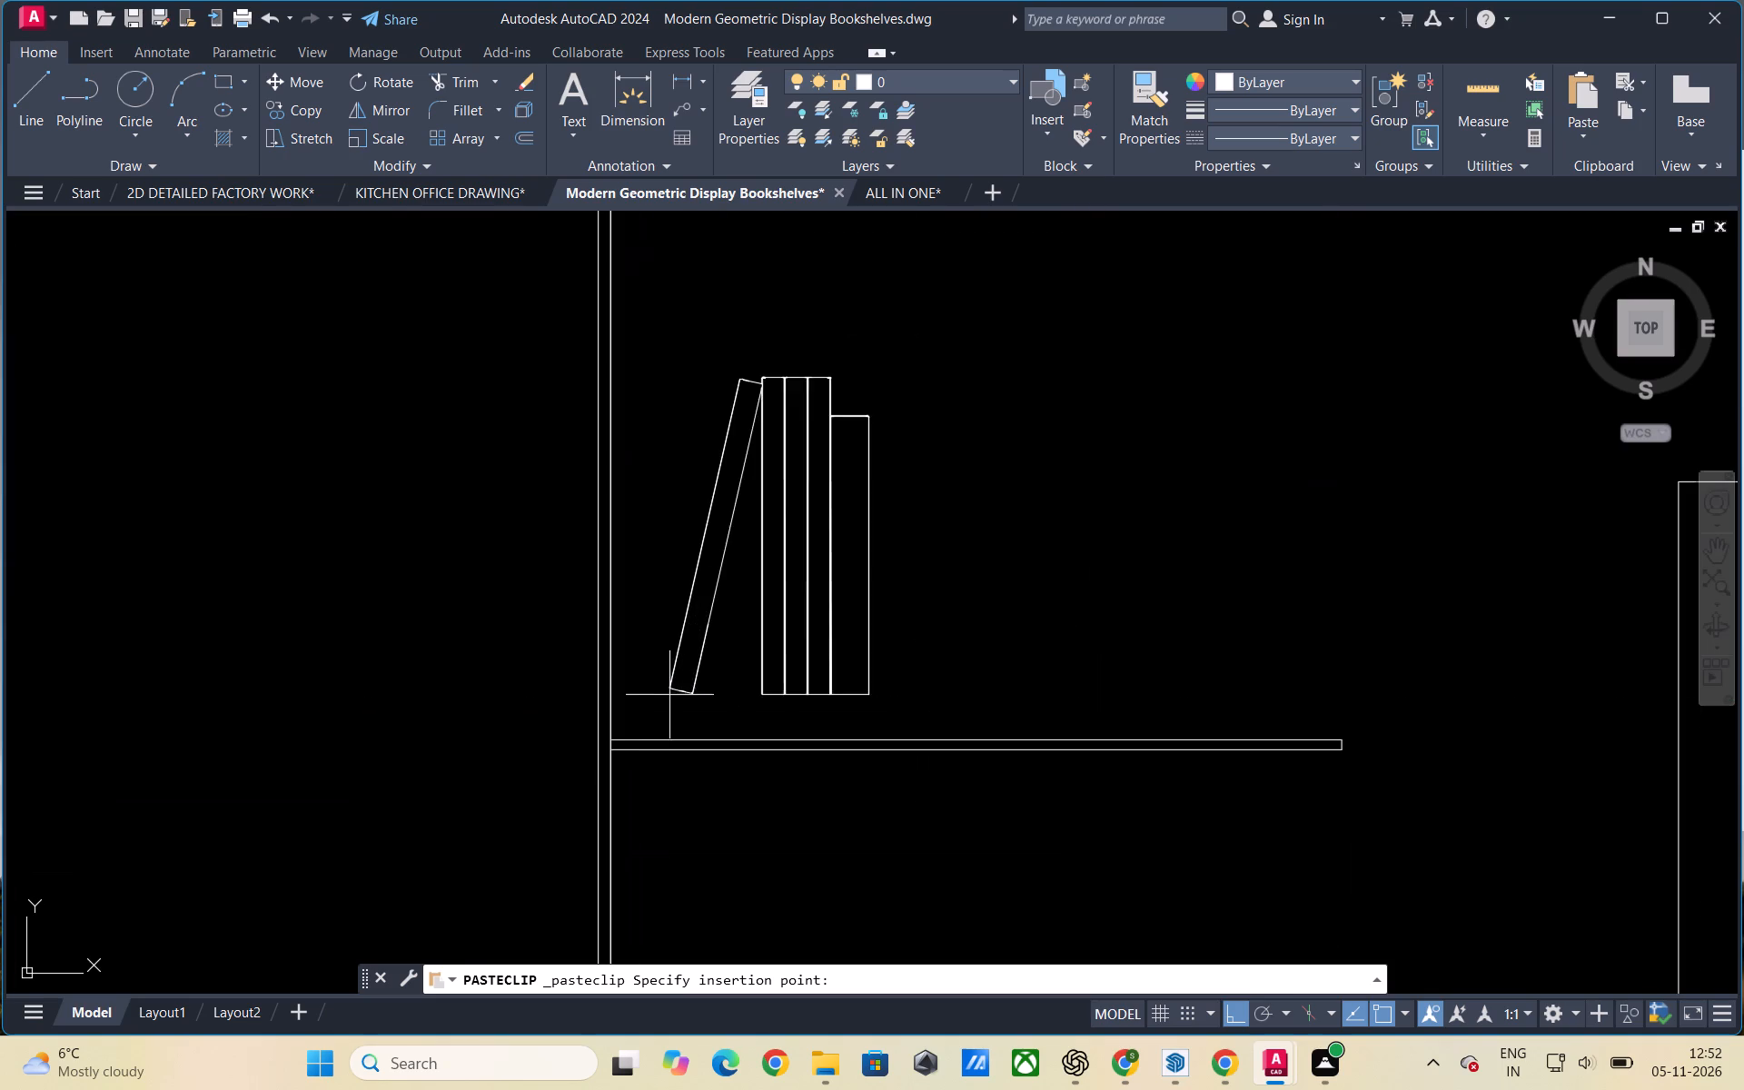
pyautogui.click(620, 736)
pyautogui.press('Escape')
# Save the bookshelf drawing.
pyautogui.scroll(-2, 516, 590)
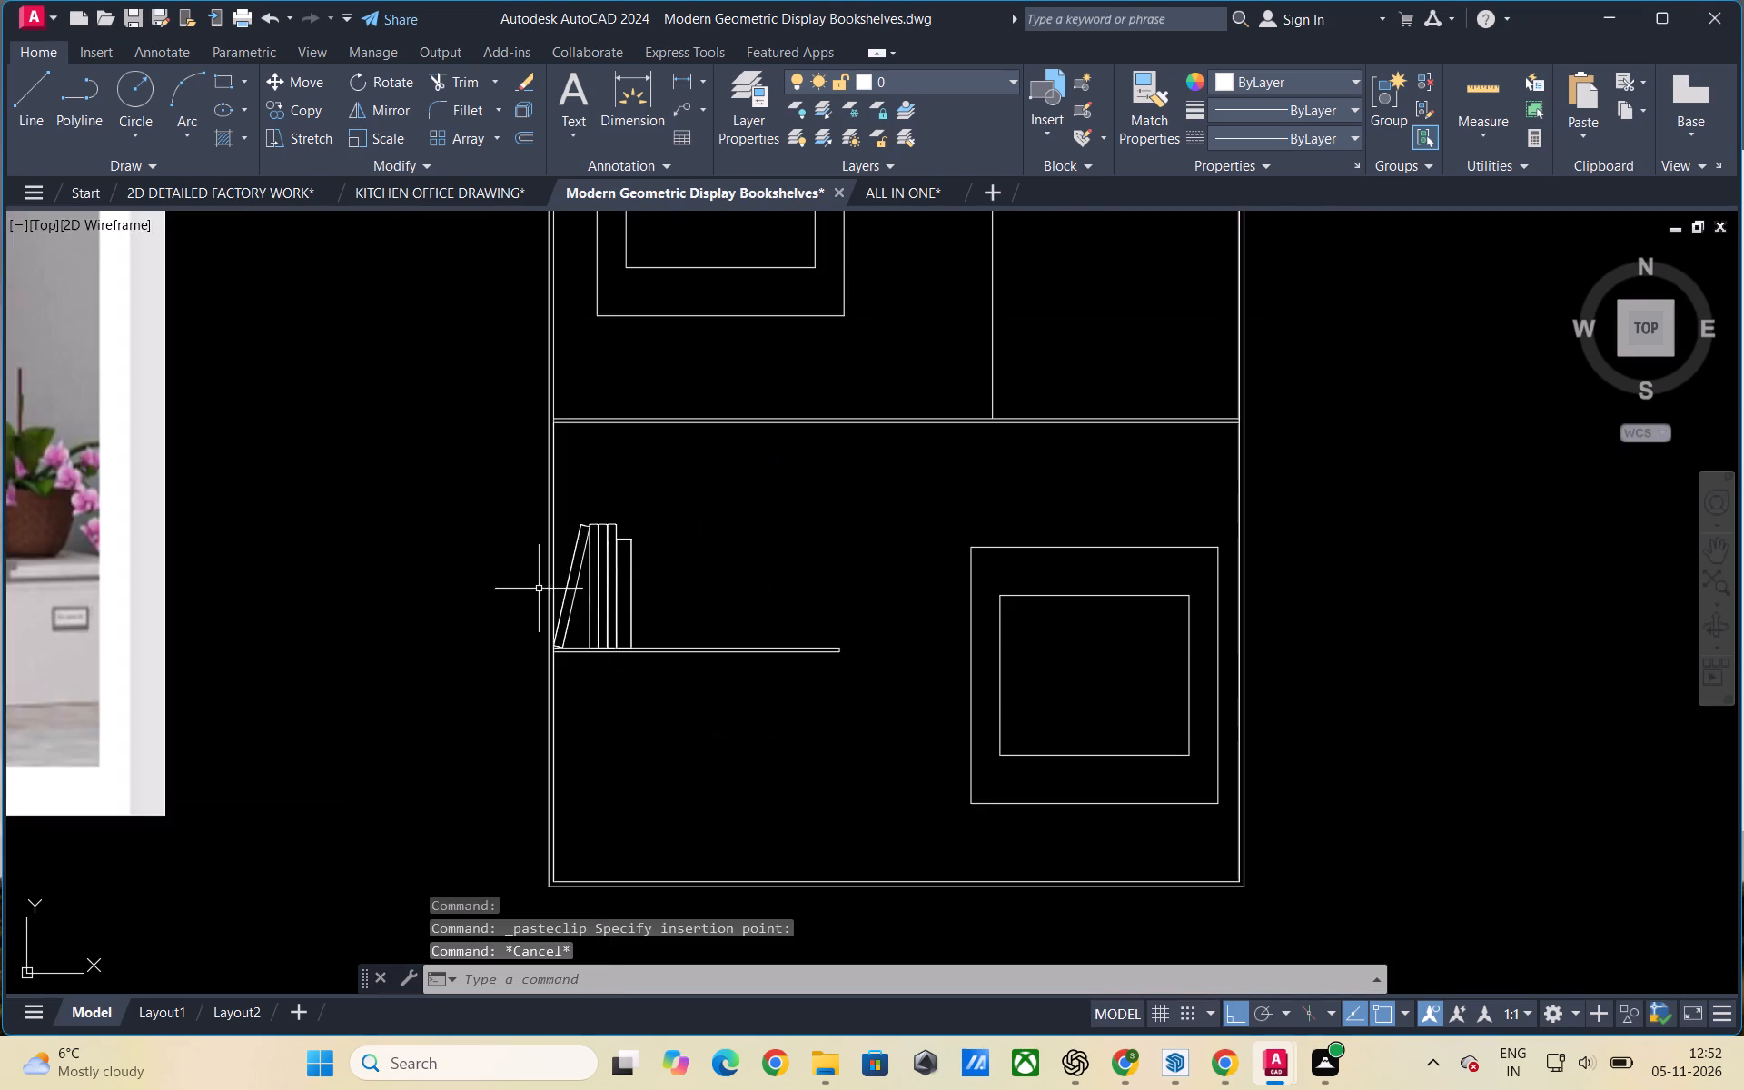
pyautogui.scroll(-4, 599, 568)
pyautogui.hotkey('ctrl', 's')
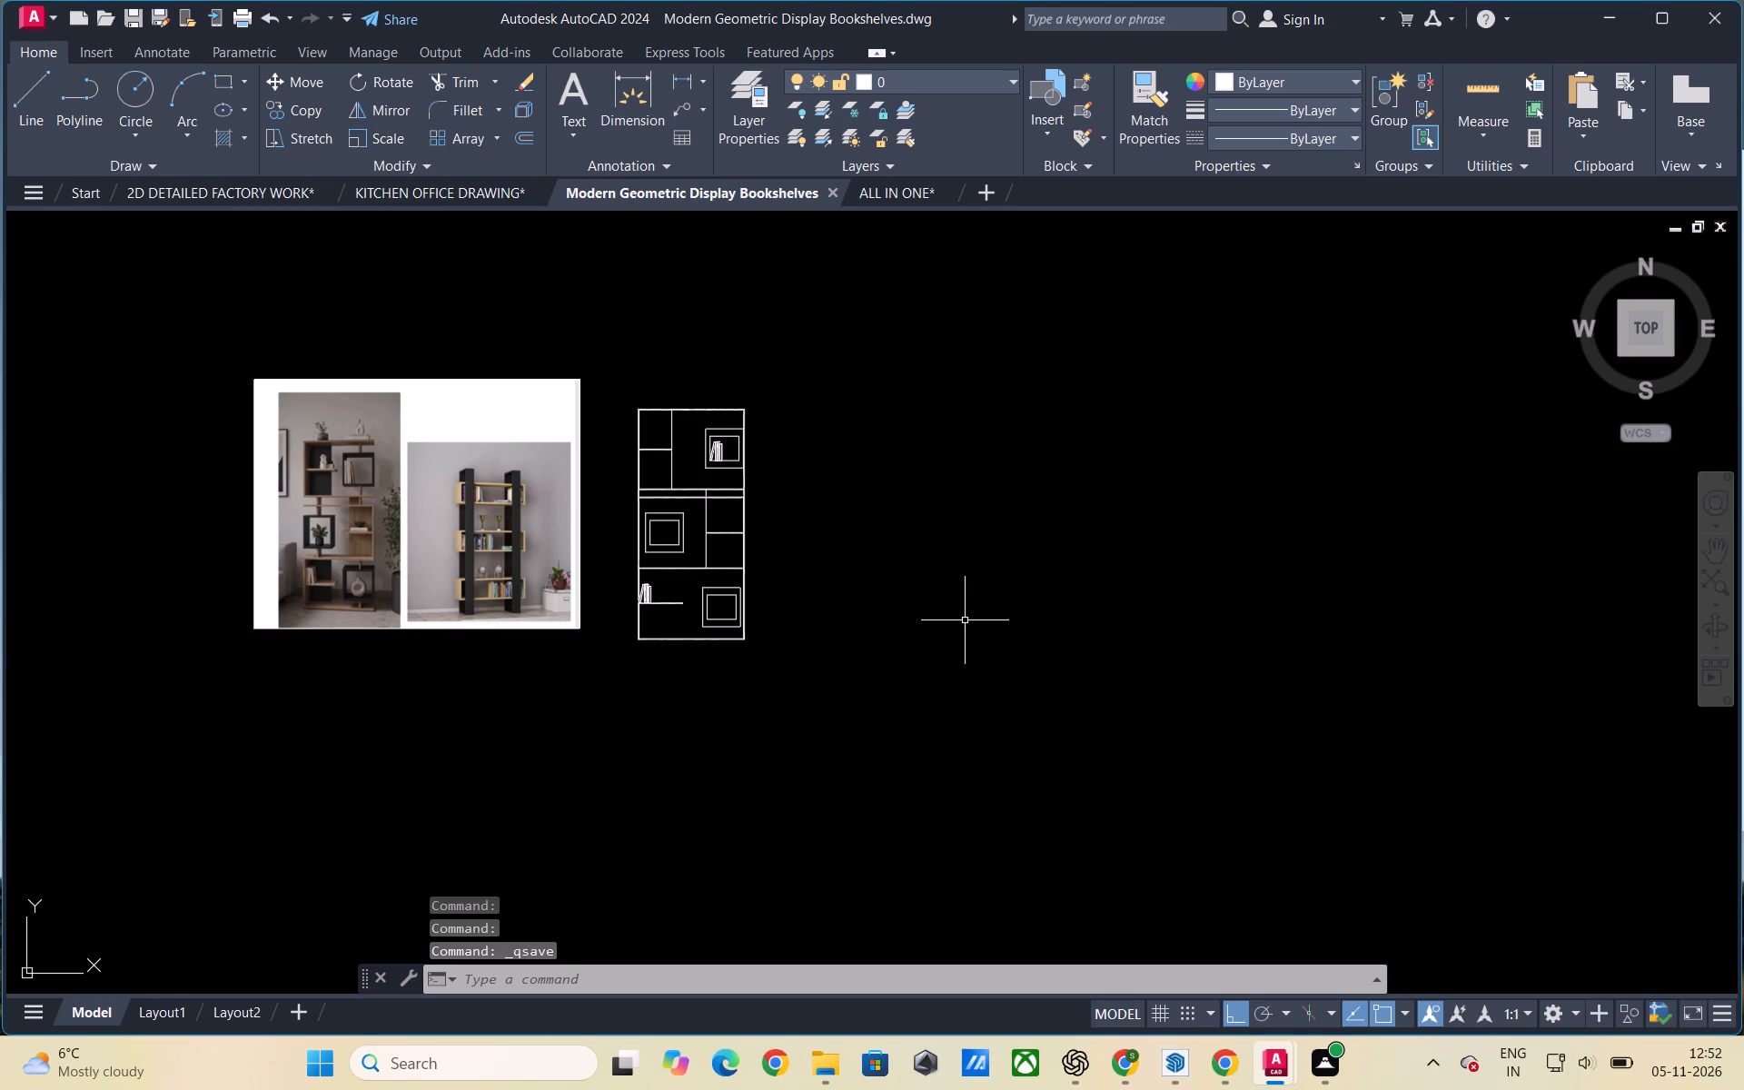
# Offset the outer frame of the lower section's square box outward by 5".
pyautogui.scroll(1, 704, 603)
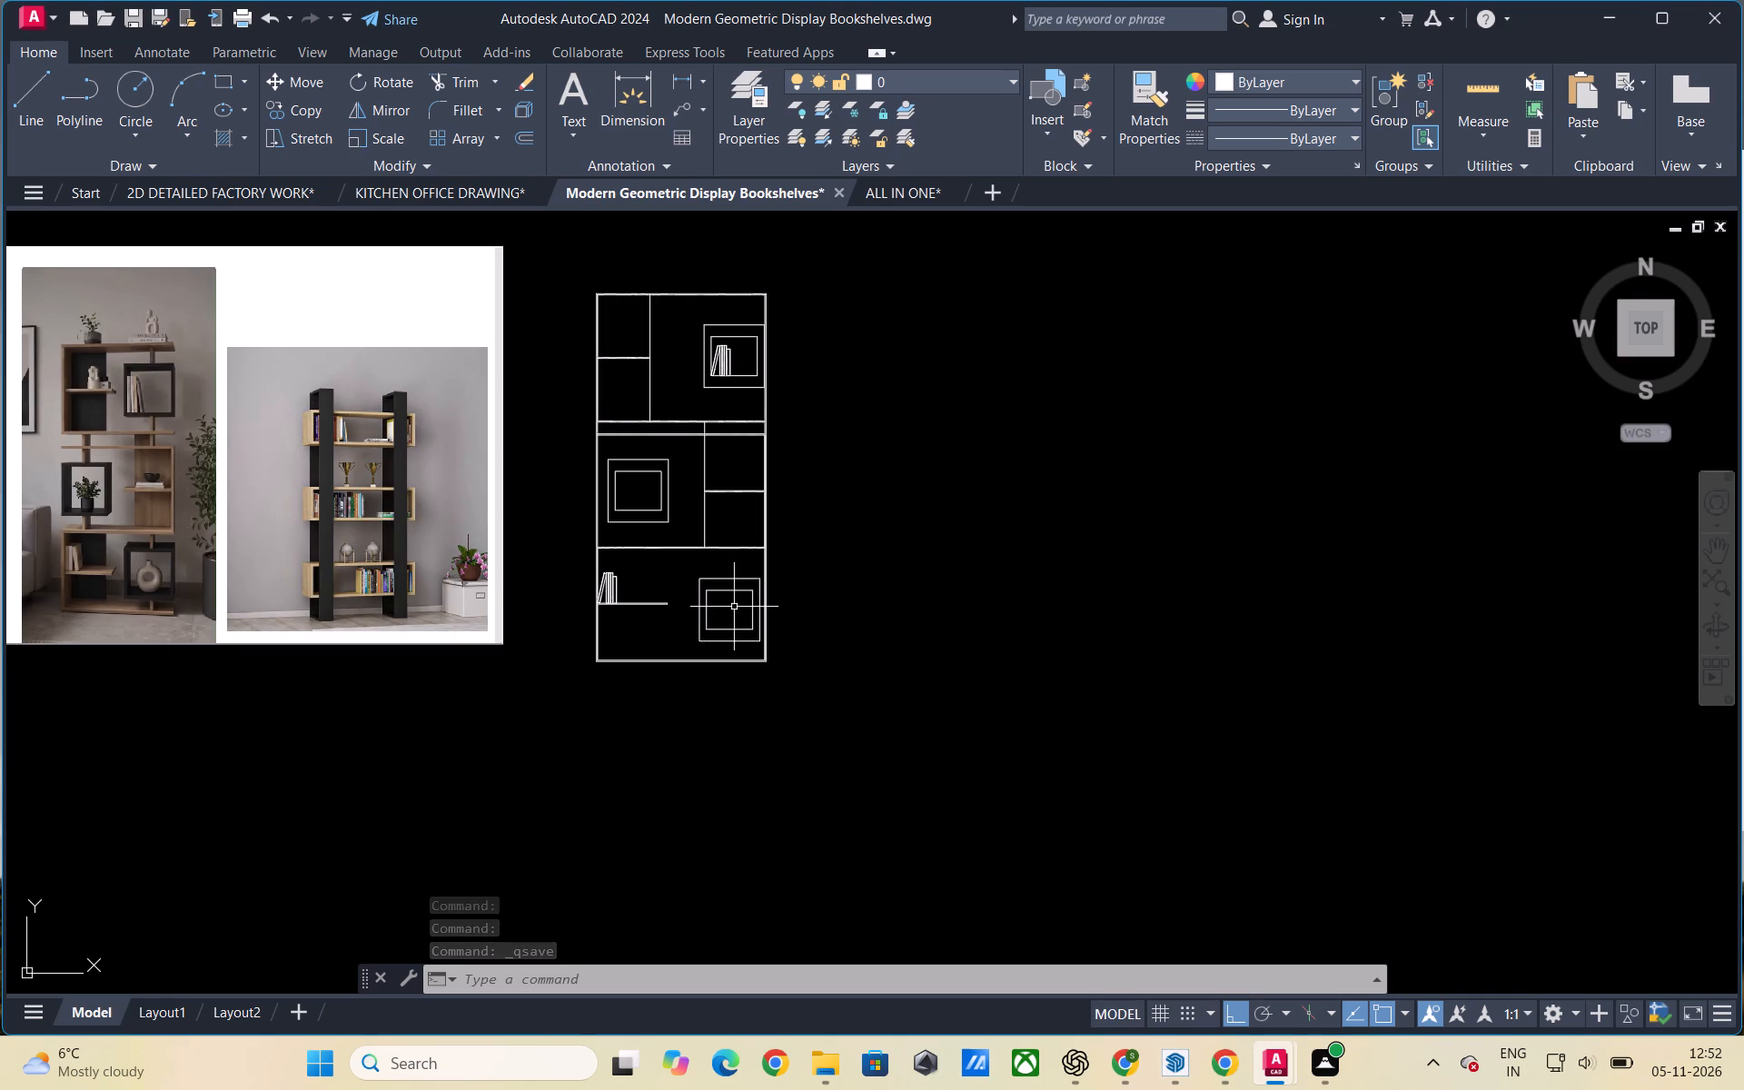
pyautogui.scroll(3, 764, 608)
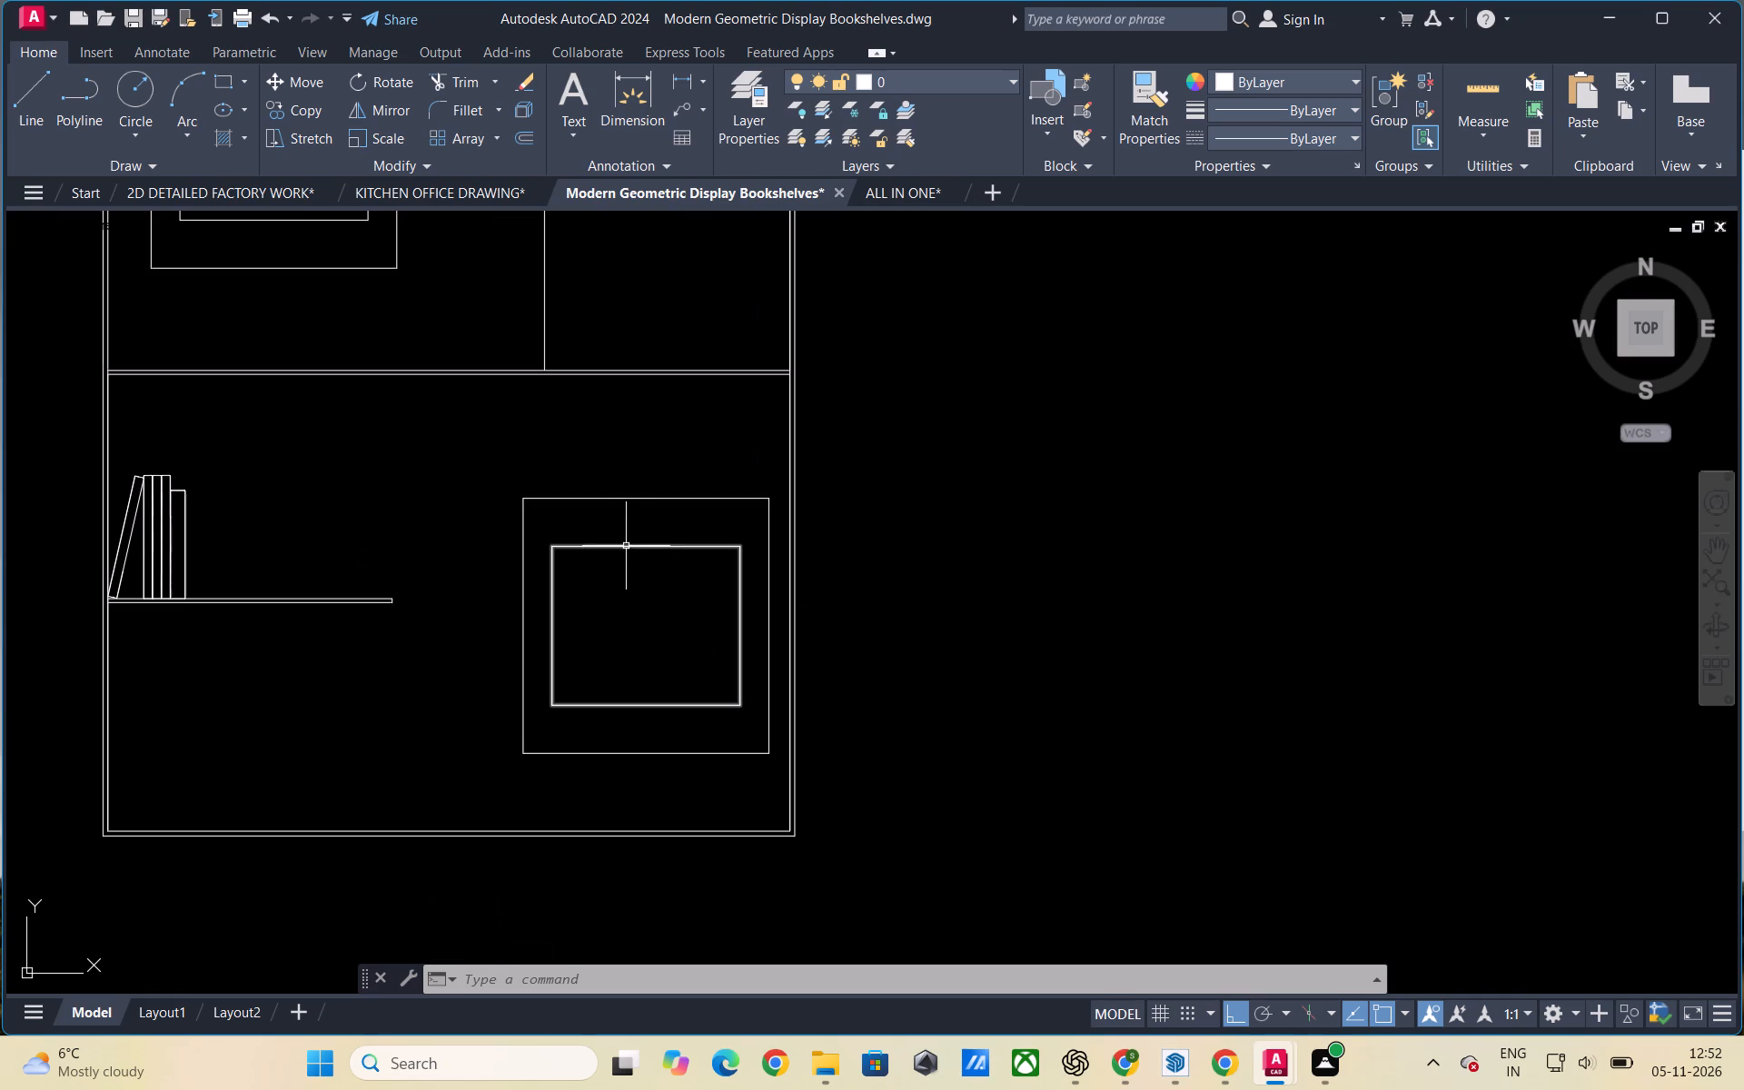
pyautogui.scroll(-1, 497, 538)
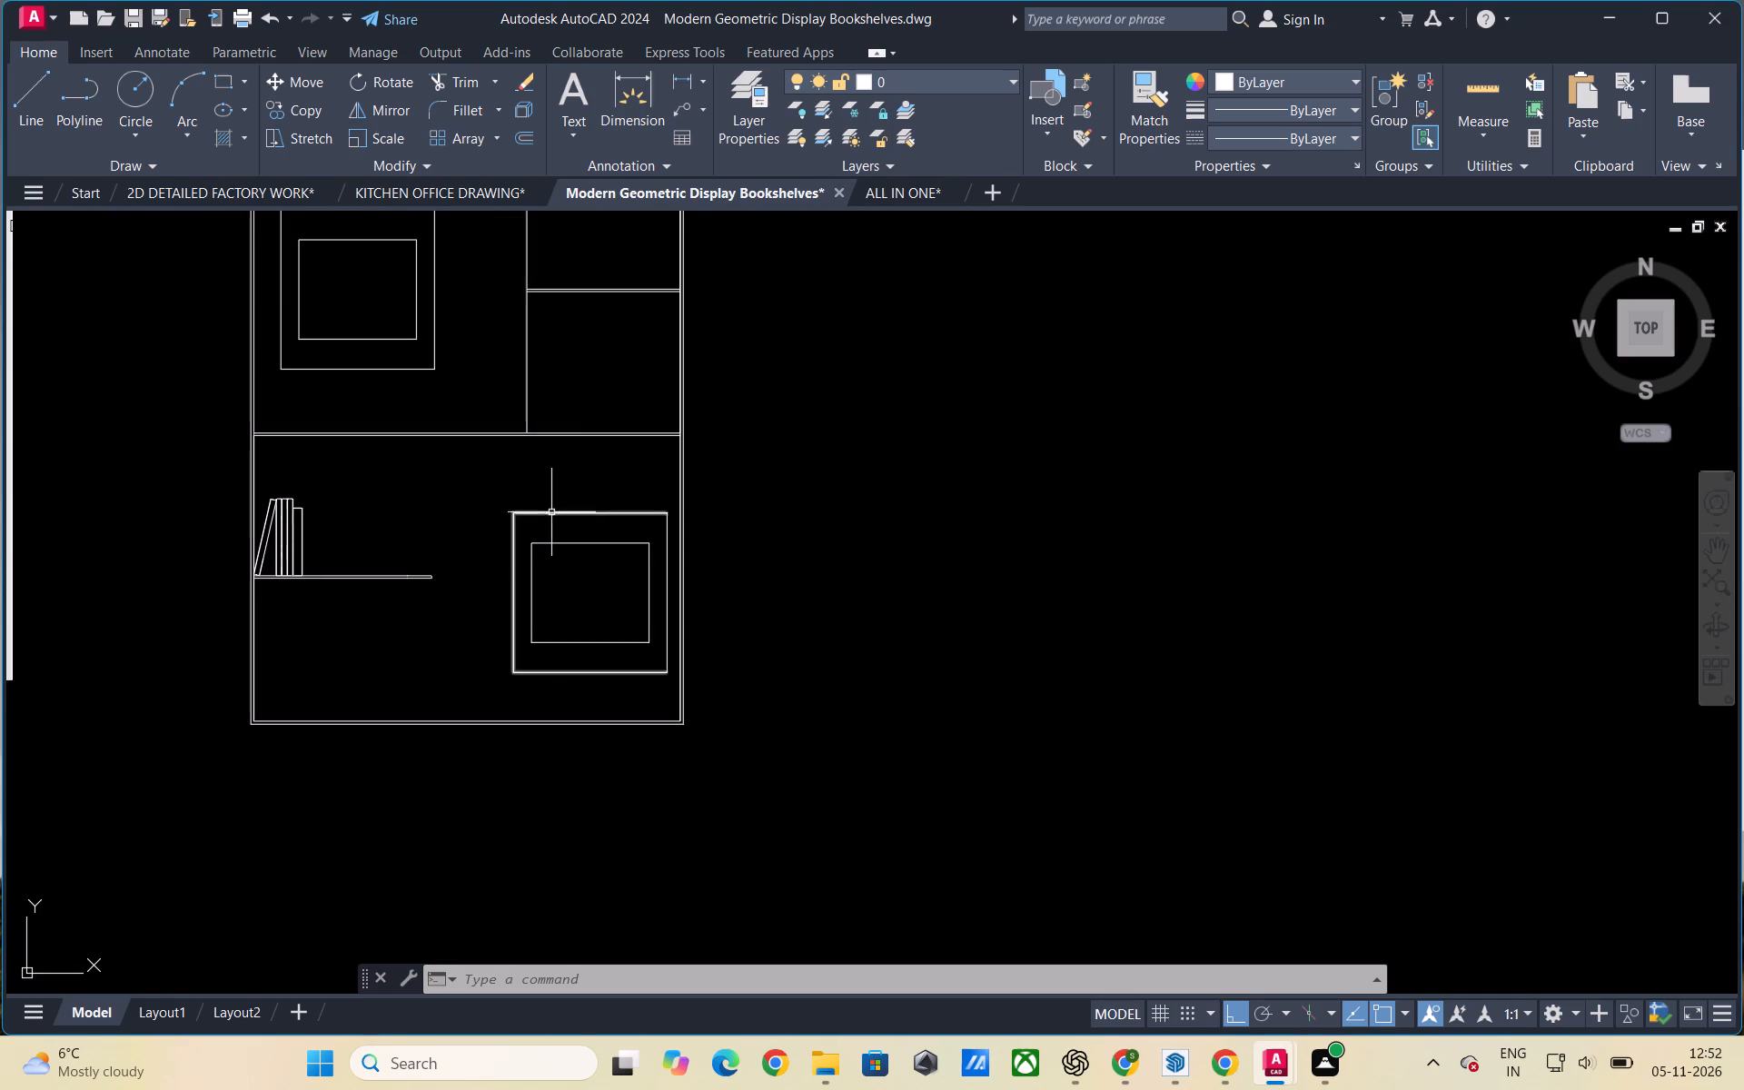
pyautogui.press('Escape')
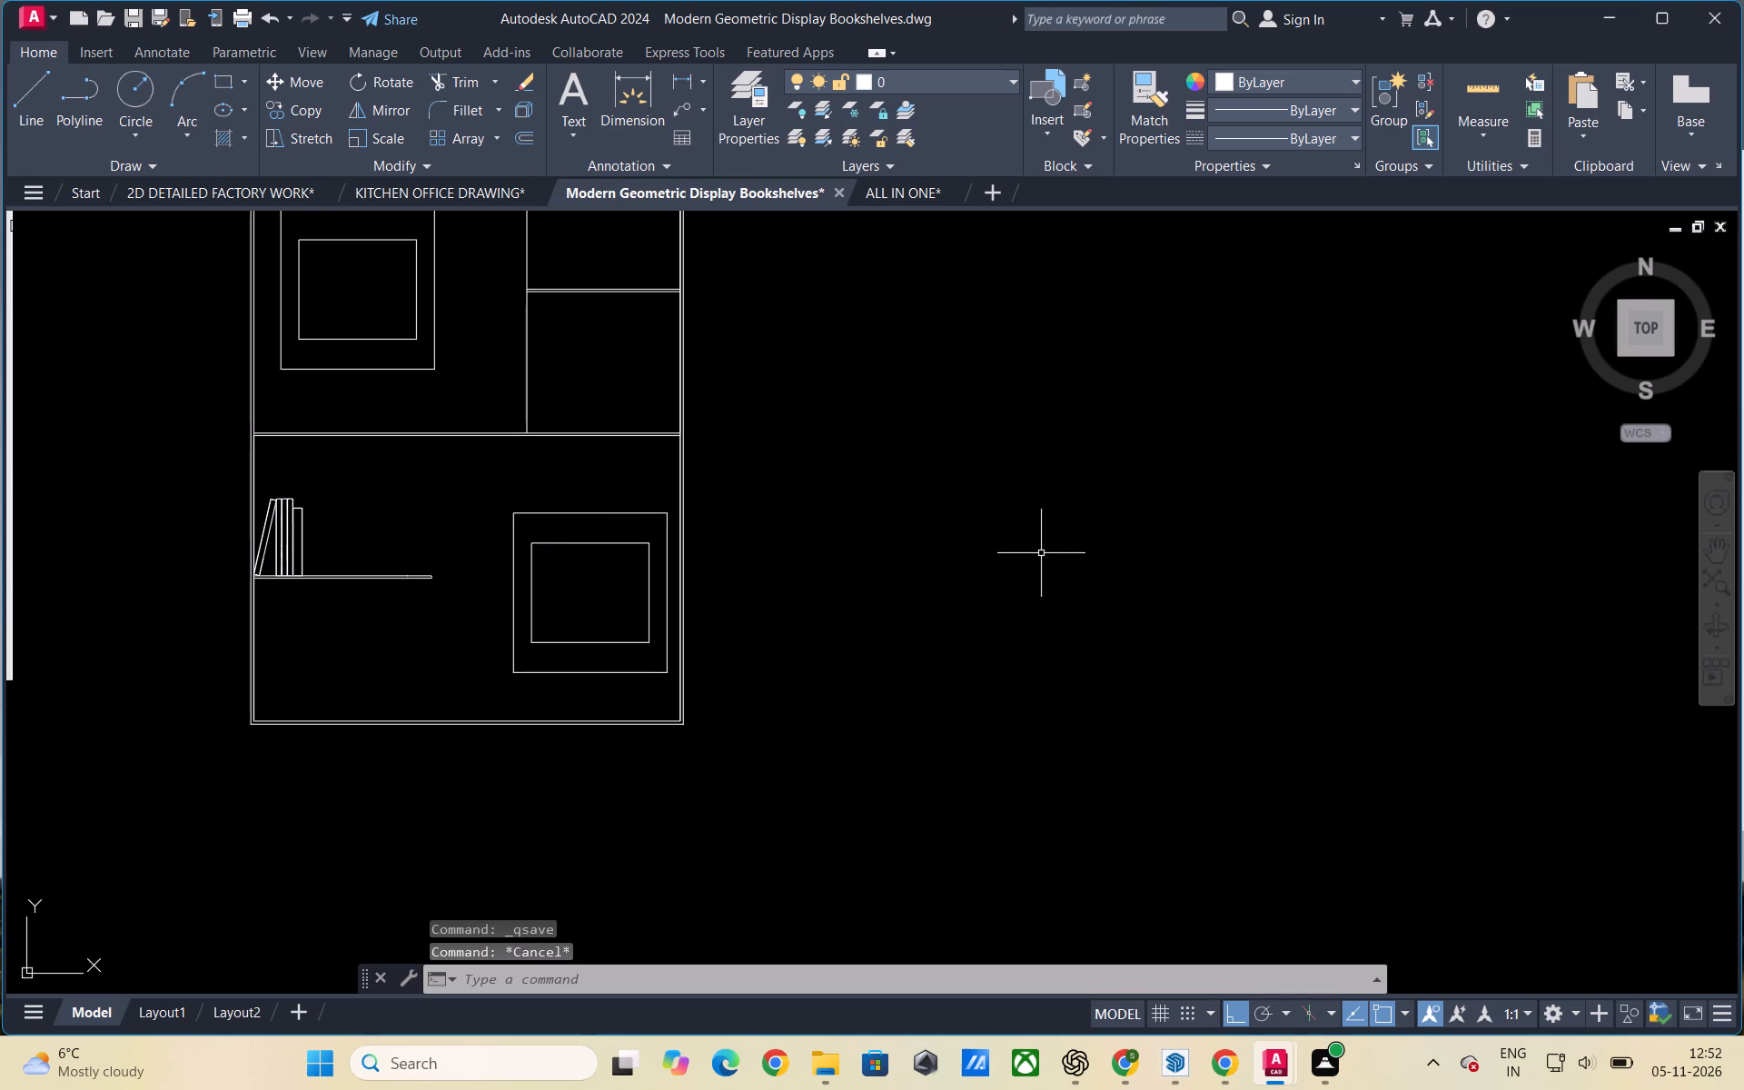
pyautogui.press('o')
pyautogui.press('Return')
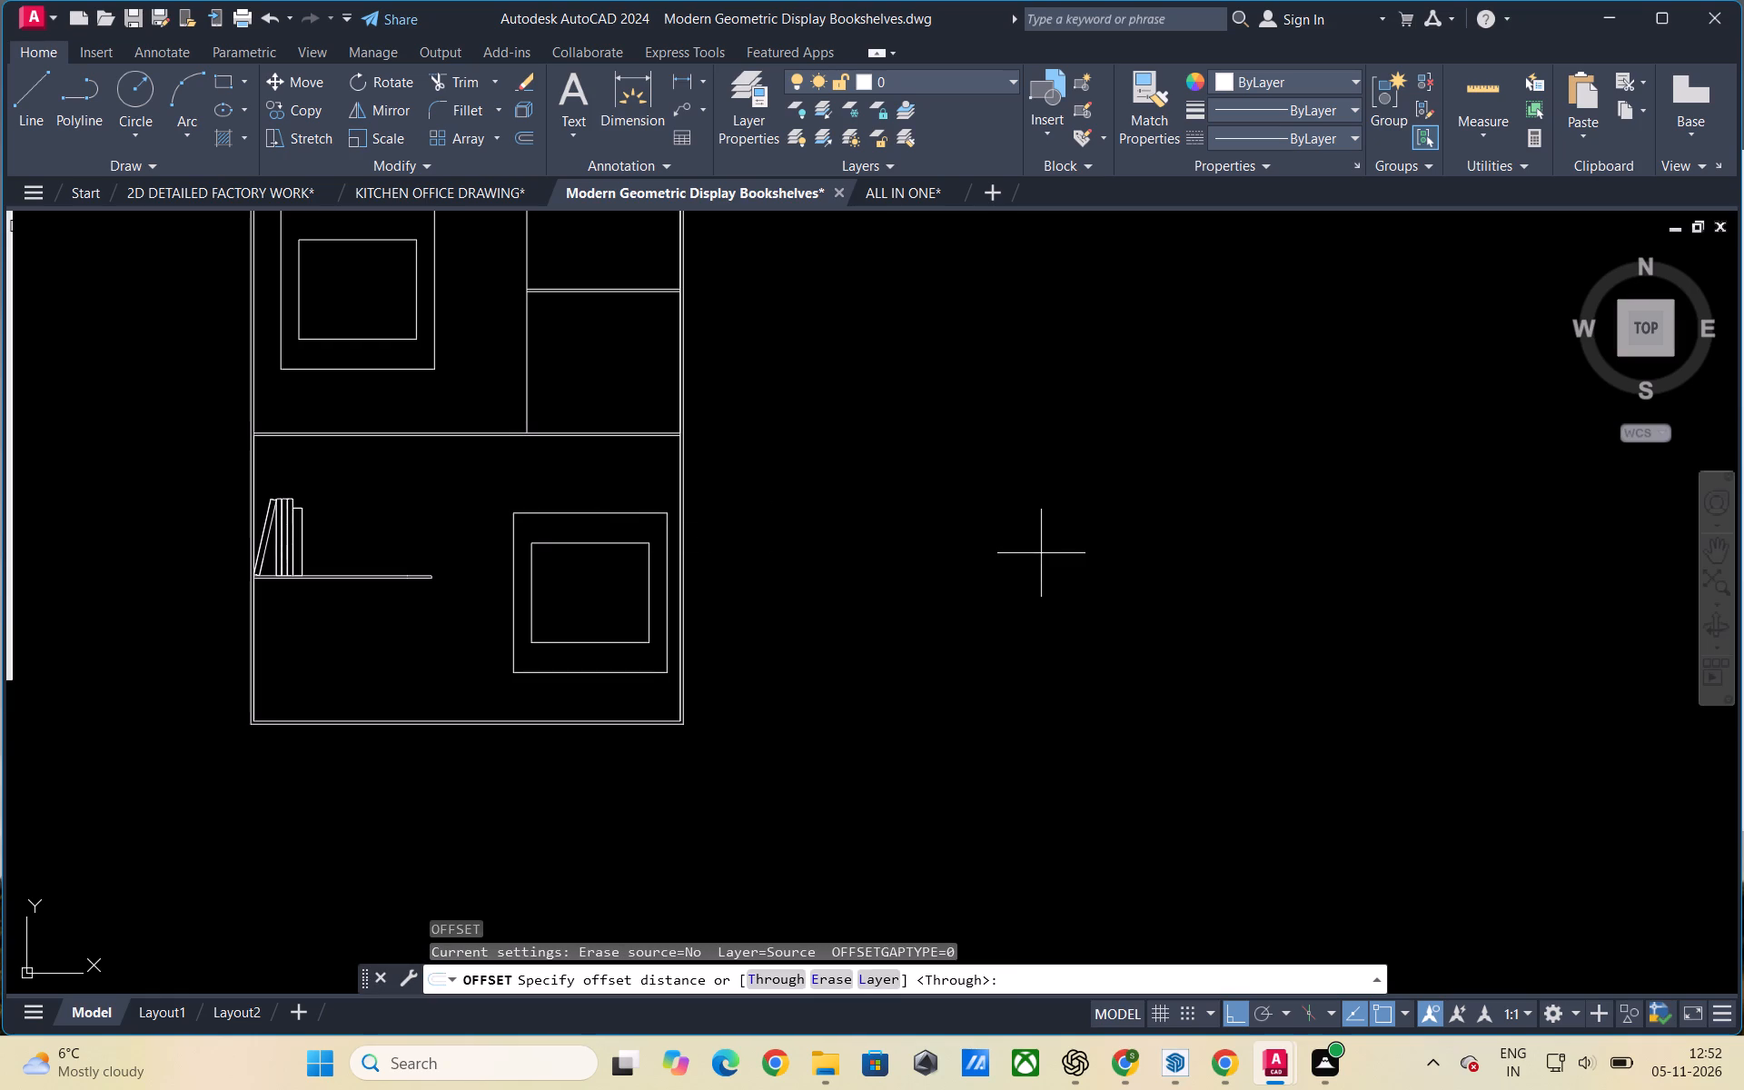
pyautogui.press('5')
pyautogui.hotkey('shift', '"')
pyautogui.press('Return')
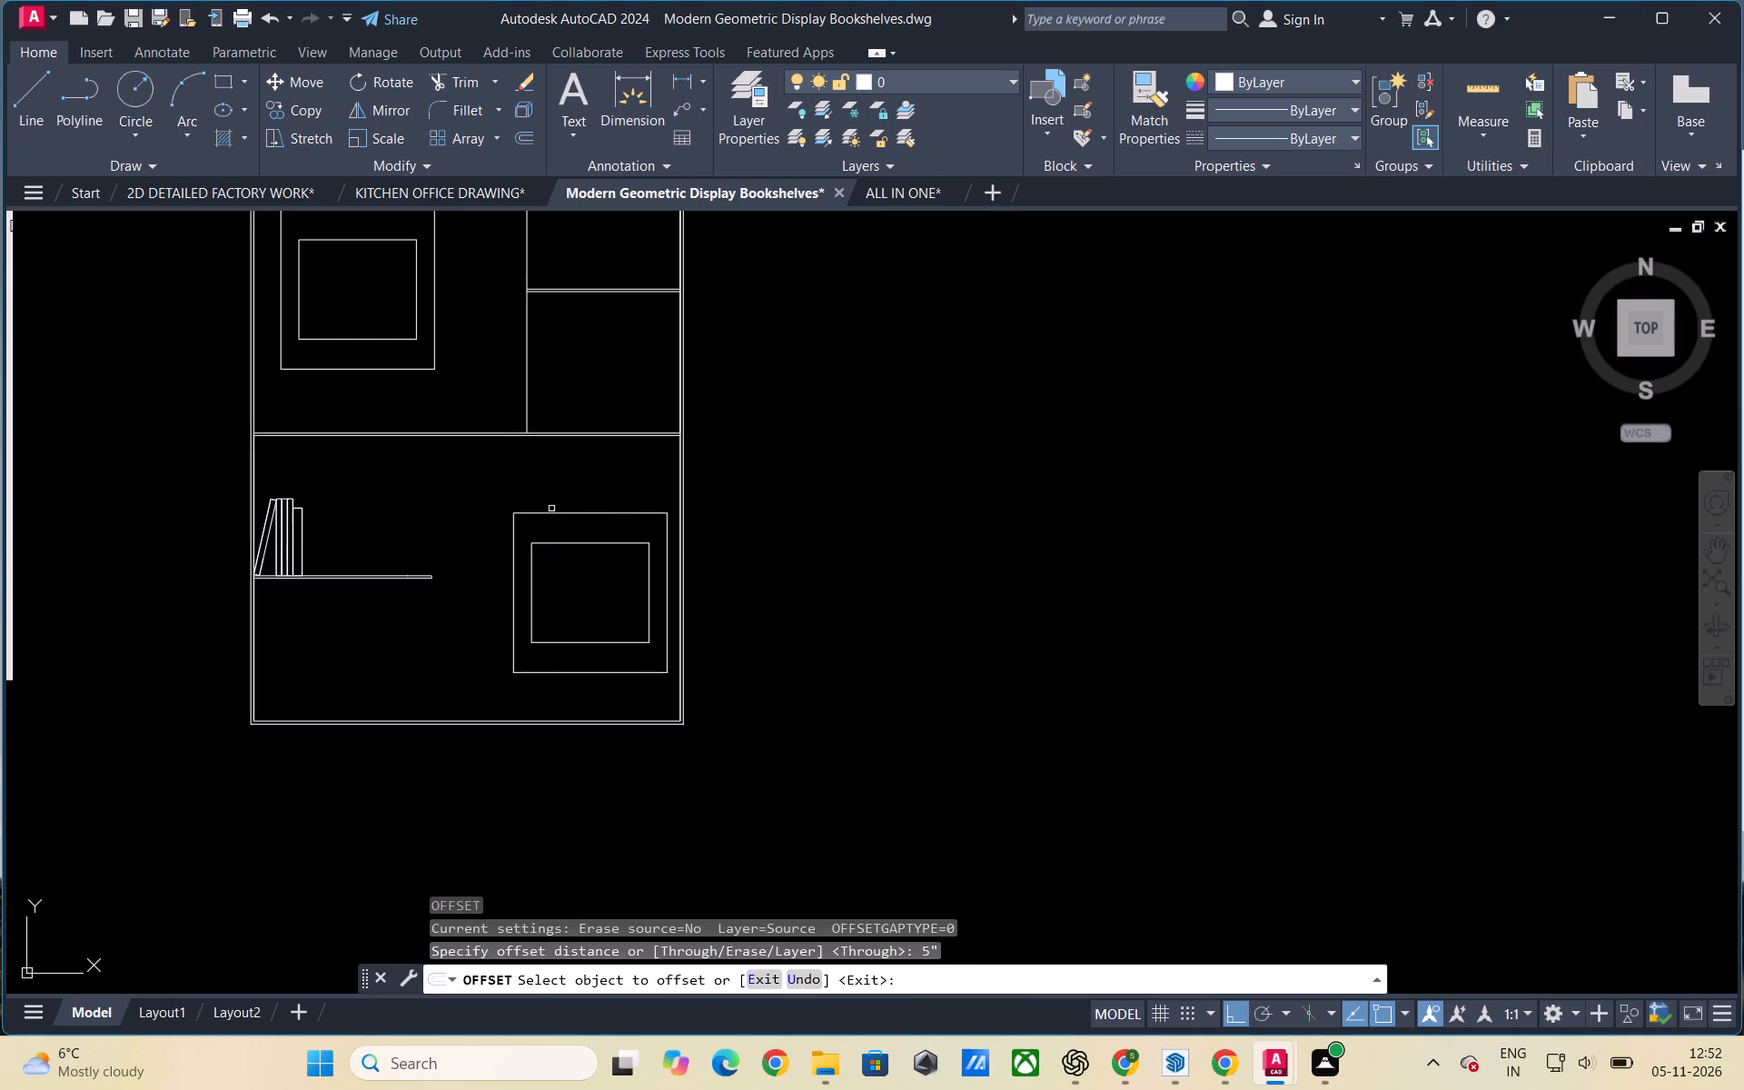
pyautogui.click(550, 512)
pyautogui.click(550, 484)
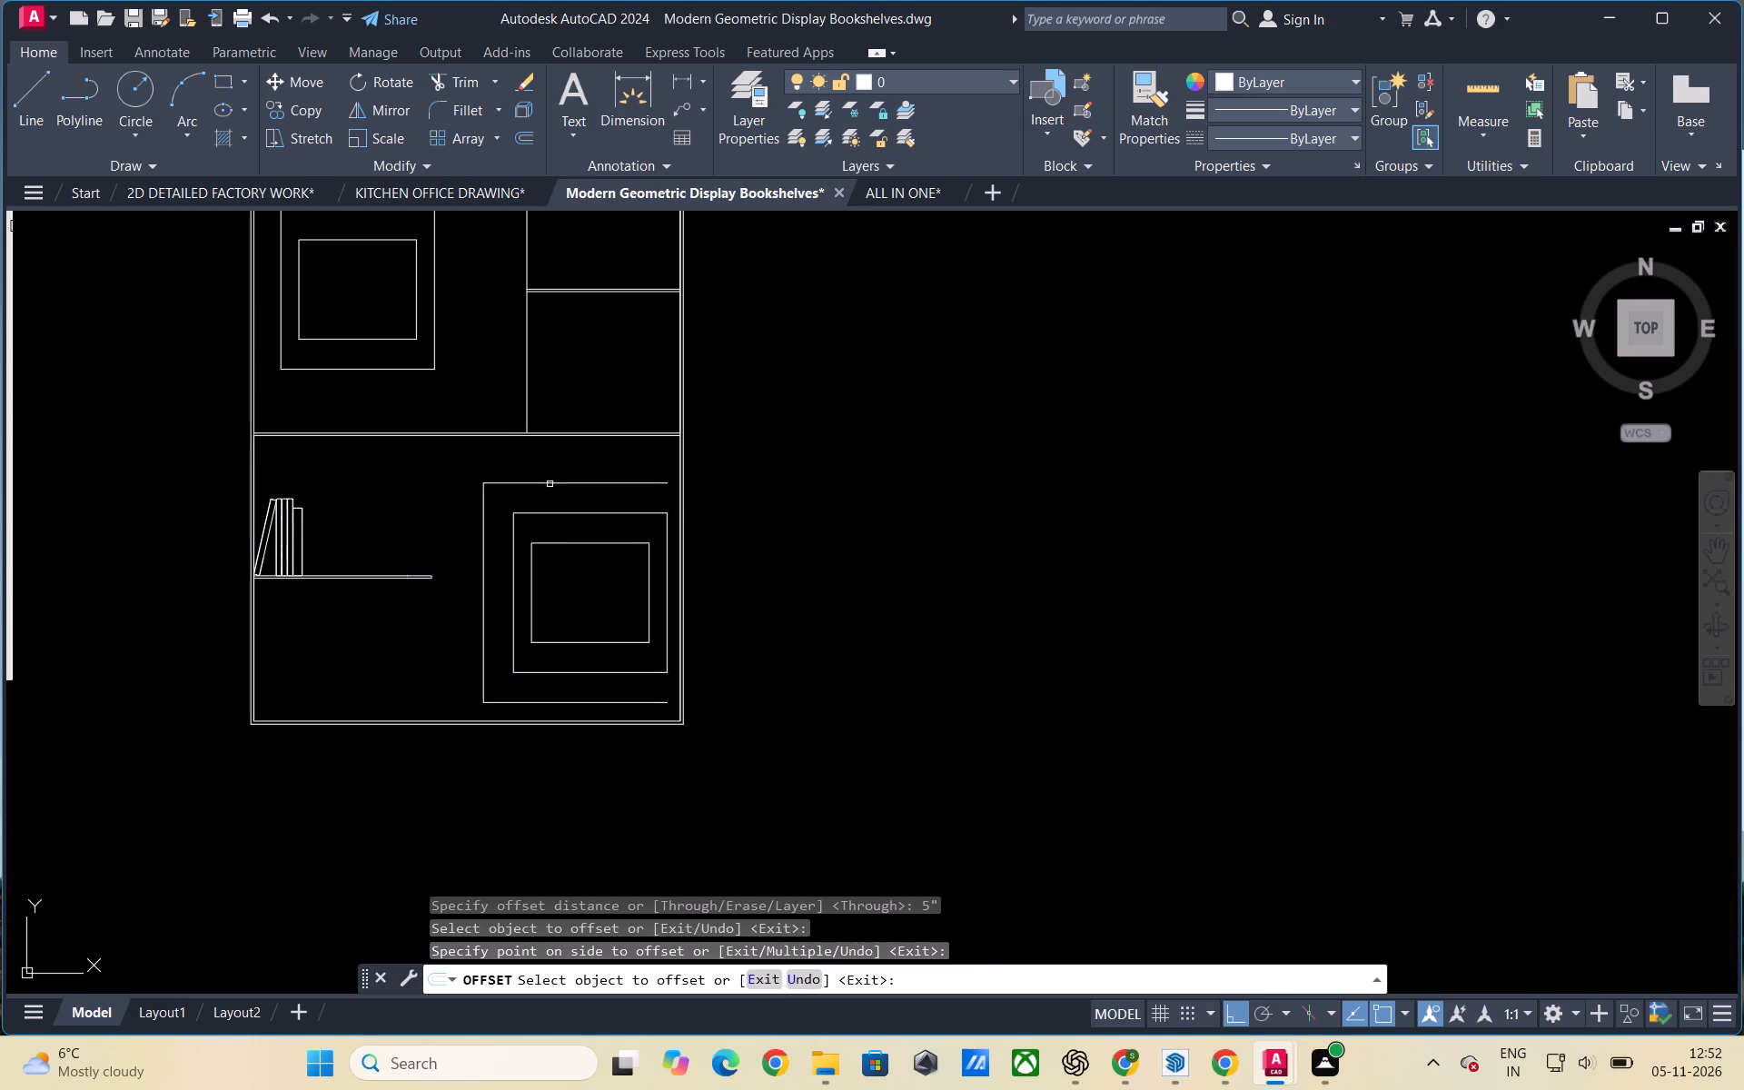
# Delete the innermost square frame of the lower section's square box.
pyautogui.press('Escape')
pyautogui.press('Escape')
pyautogui.press('Escape')
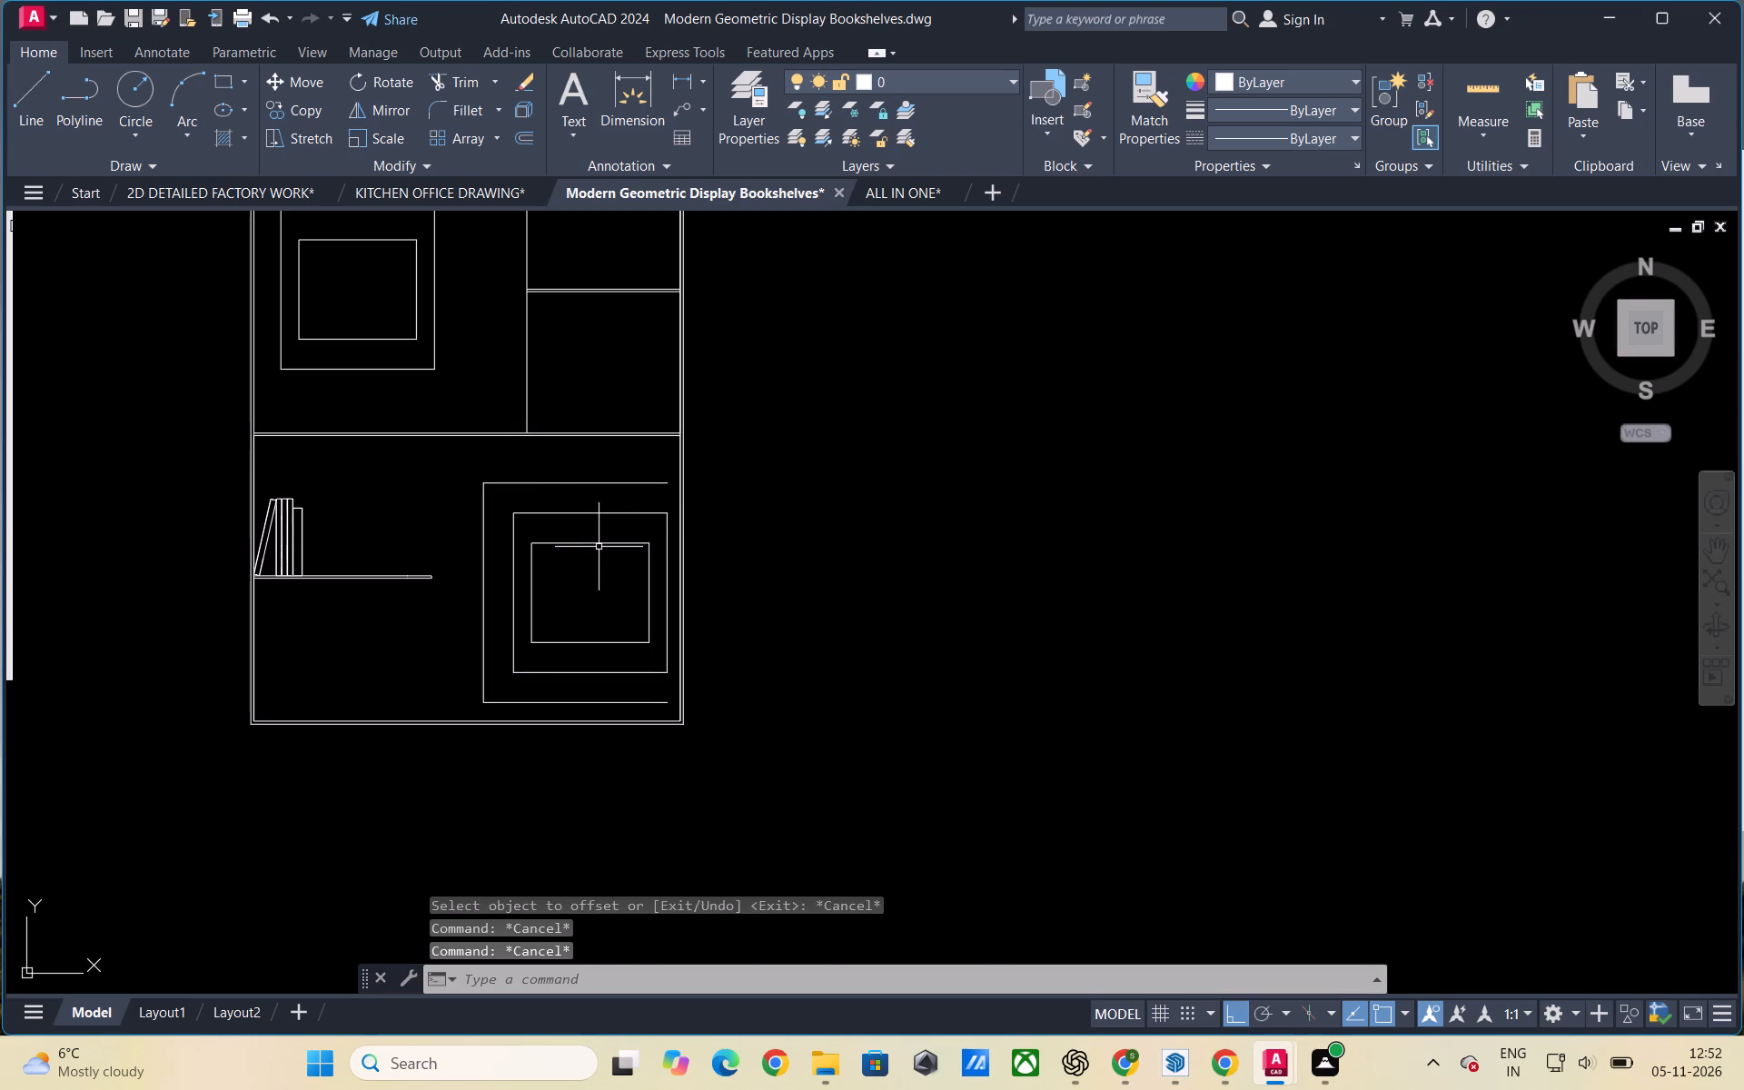
pyautogui.click(596, 545)
pyautogui.press('Delete')
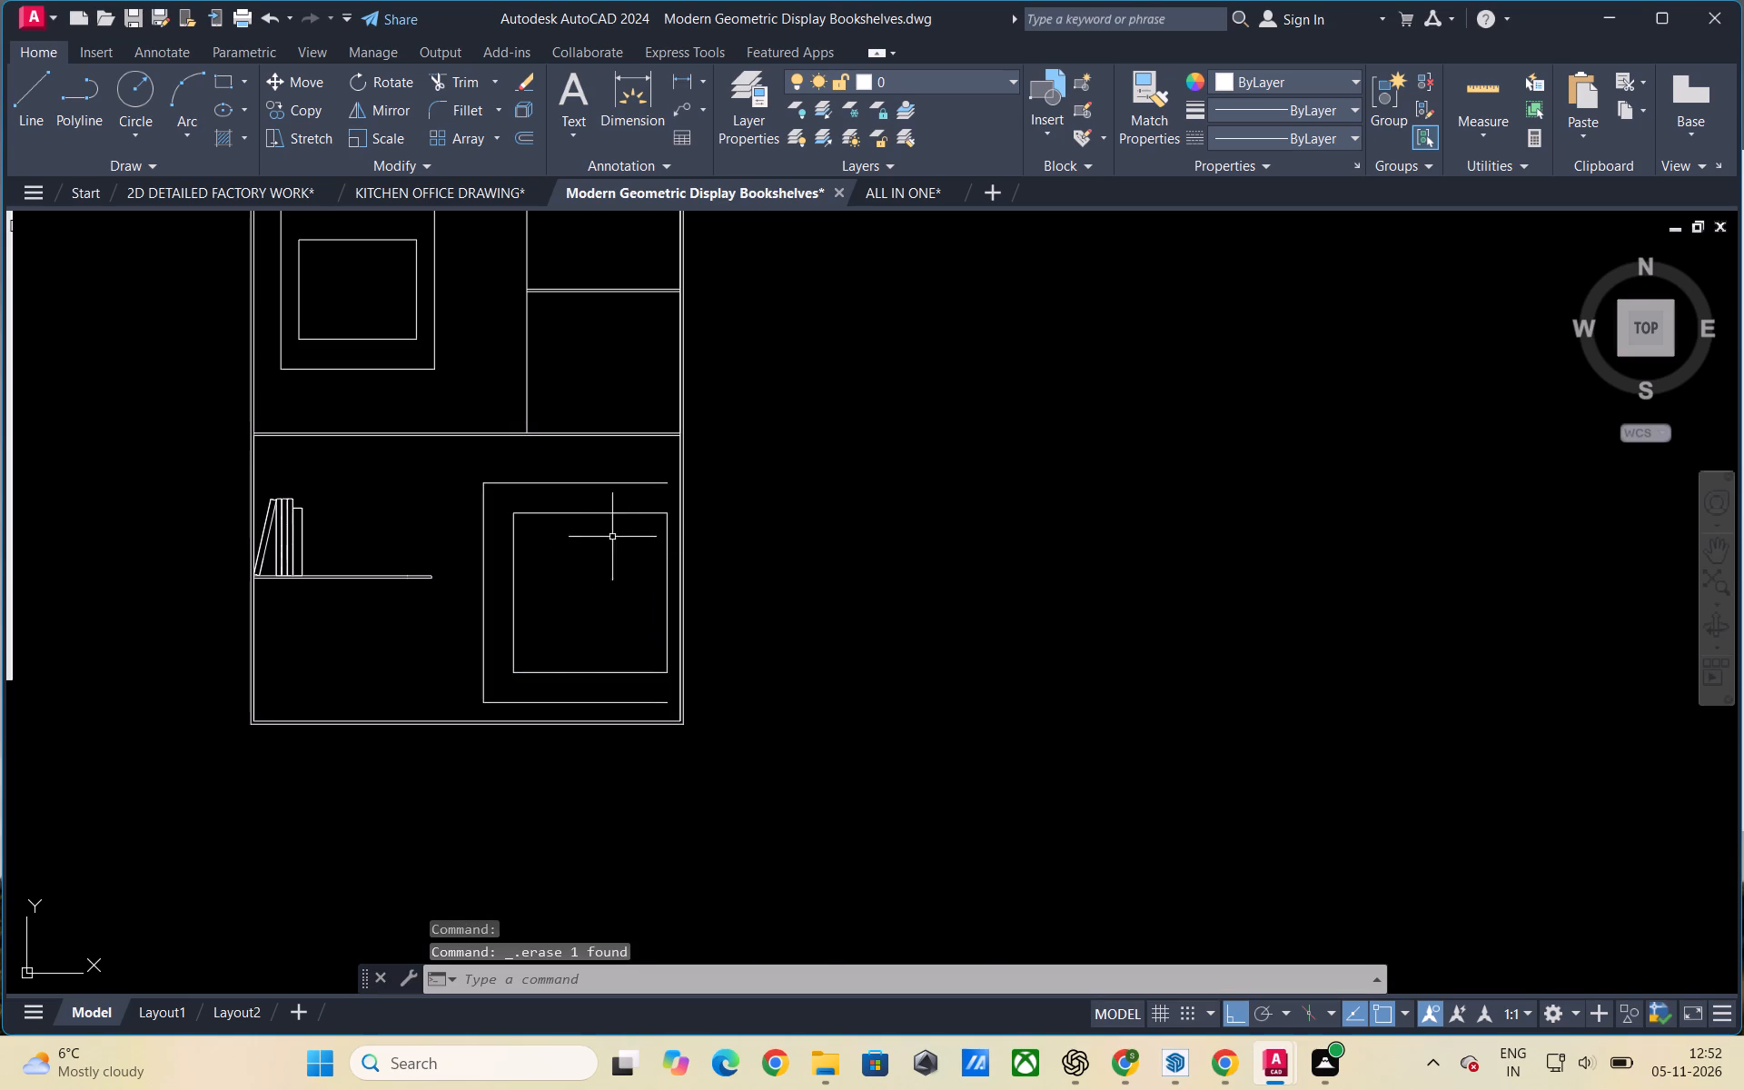
# Compare the bookshelf elevation's compartments and square boxes with the reference photos.
pyautogui.scroll(-2, 807, 513)
pyautogui.scroll(-1, 917, 520)
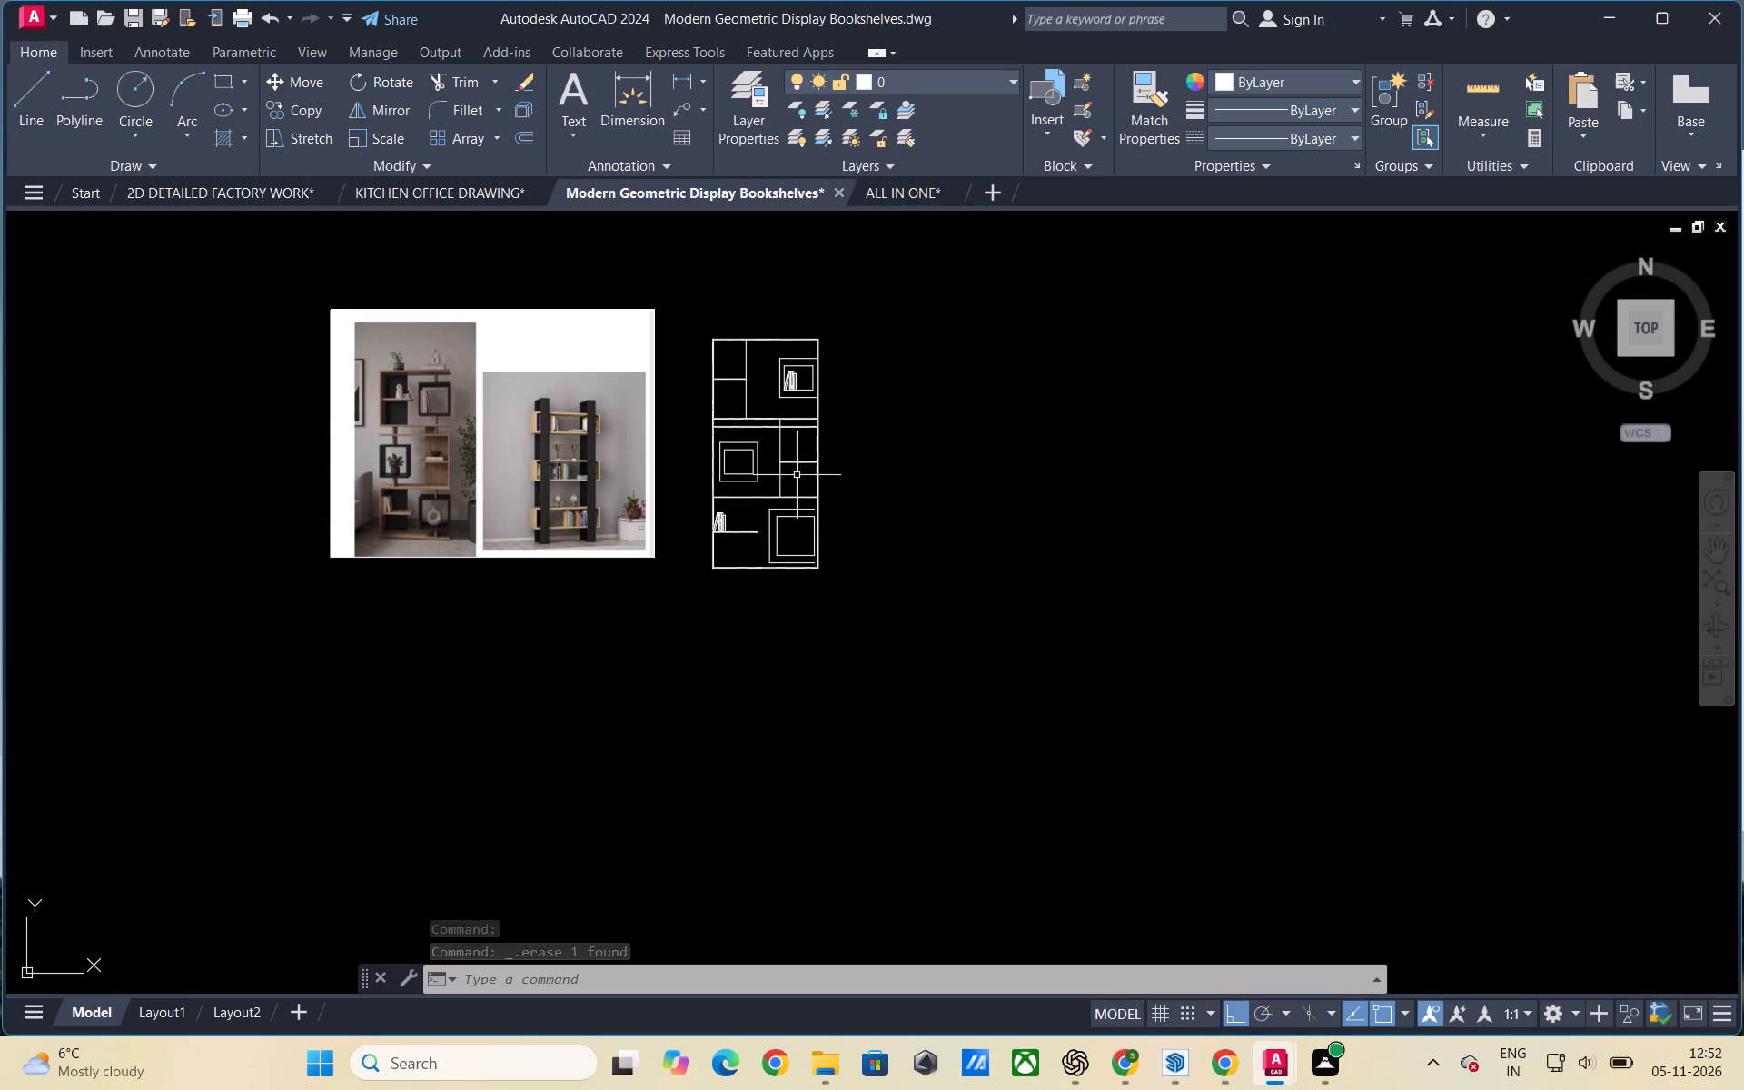
pyautogui.scroll(-2, 827, 480)
pyautogui.scroll(1, 699, 483)
pyautogui.scroll(3, 896, 547)
pyautogui.scroll(-2, 763, 547)
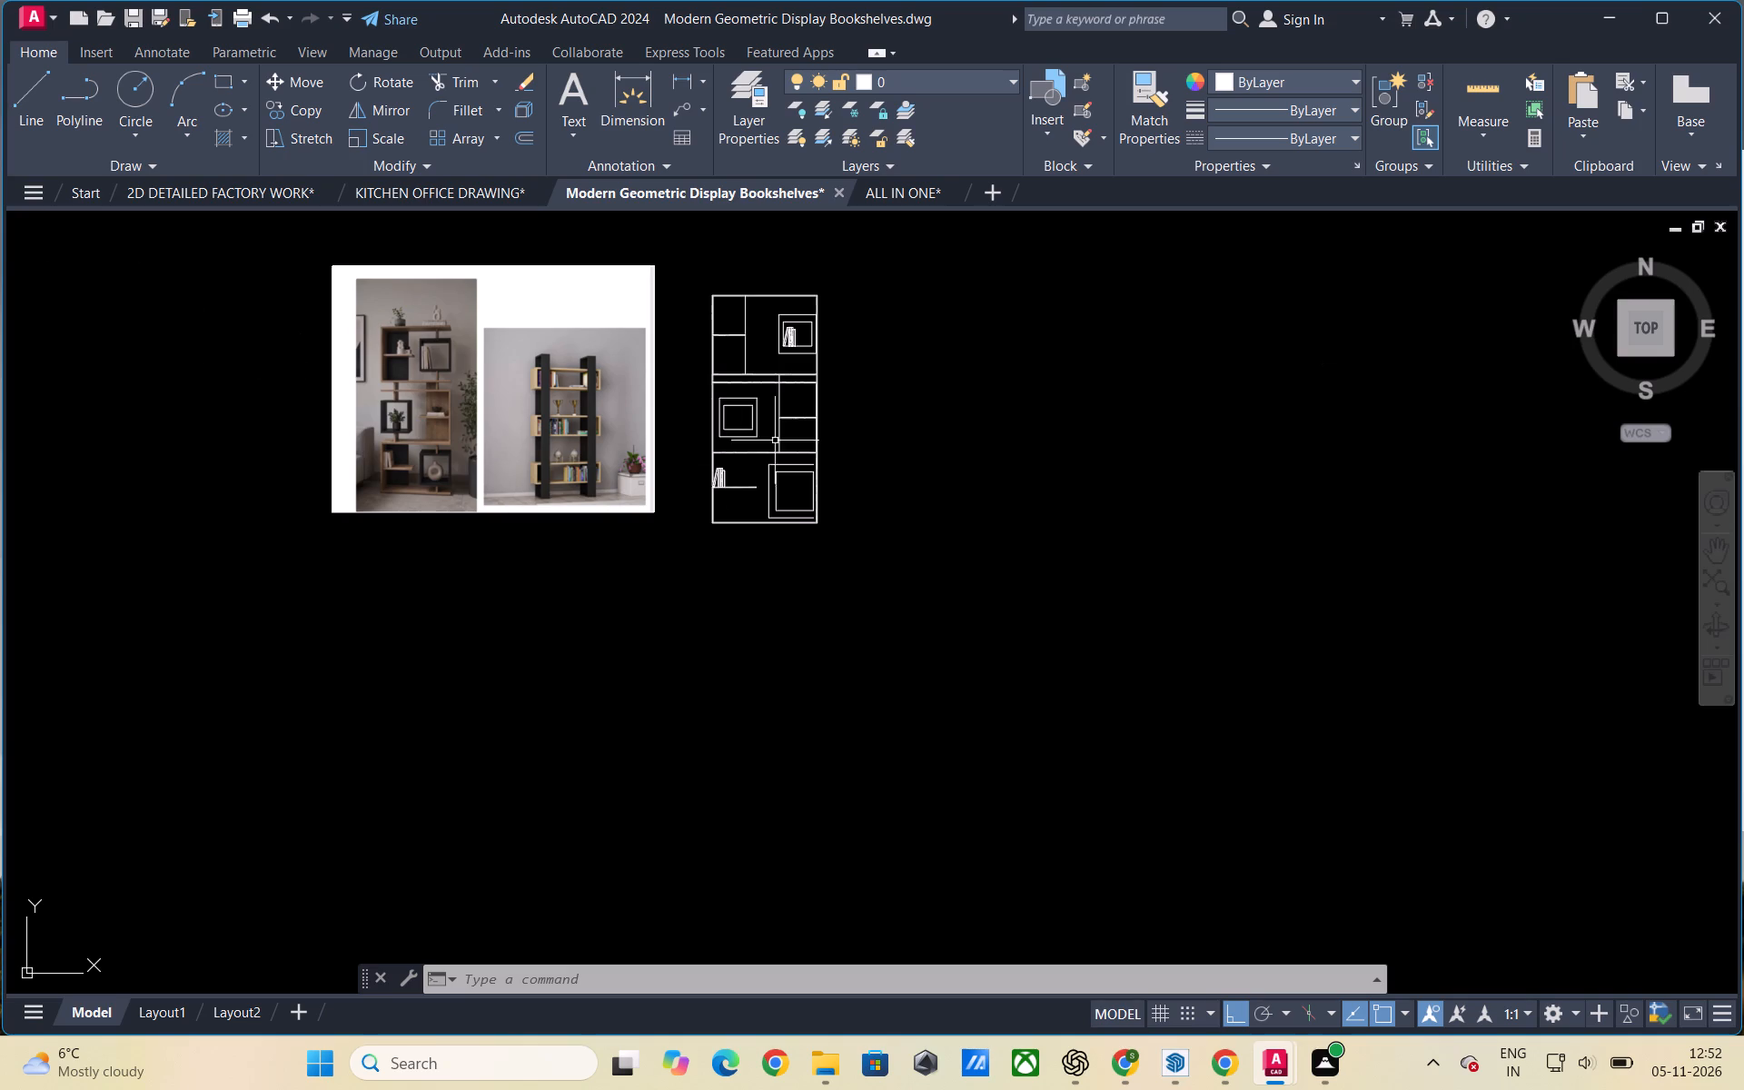
pyautogui.scroll(-1, 845, 382)
pyautogui.scroll(3, 792, 352)
pyautogui.scroll(2, 837, 490)
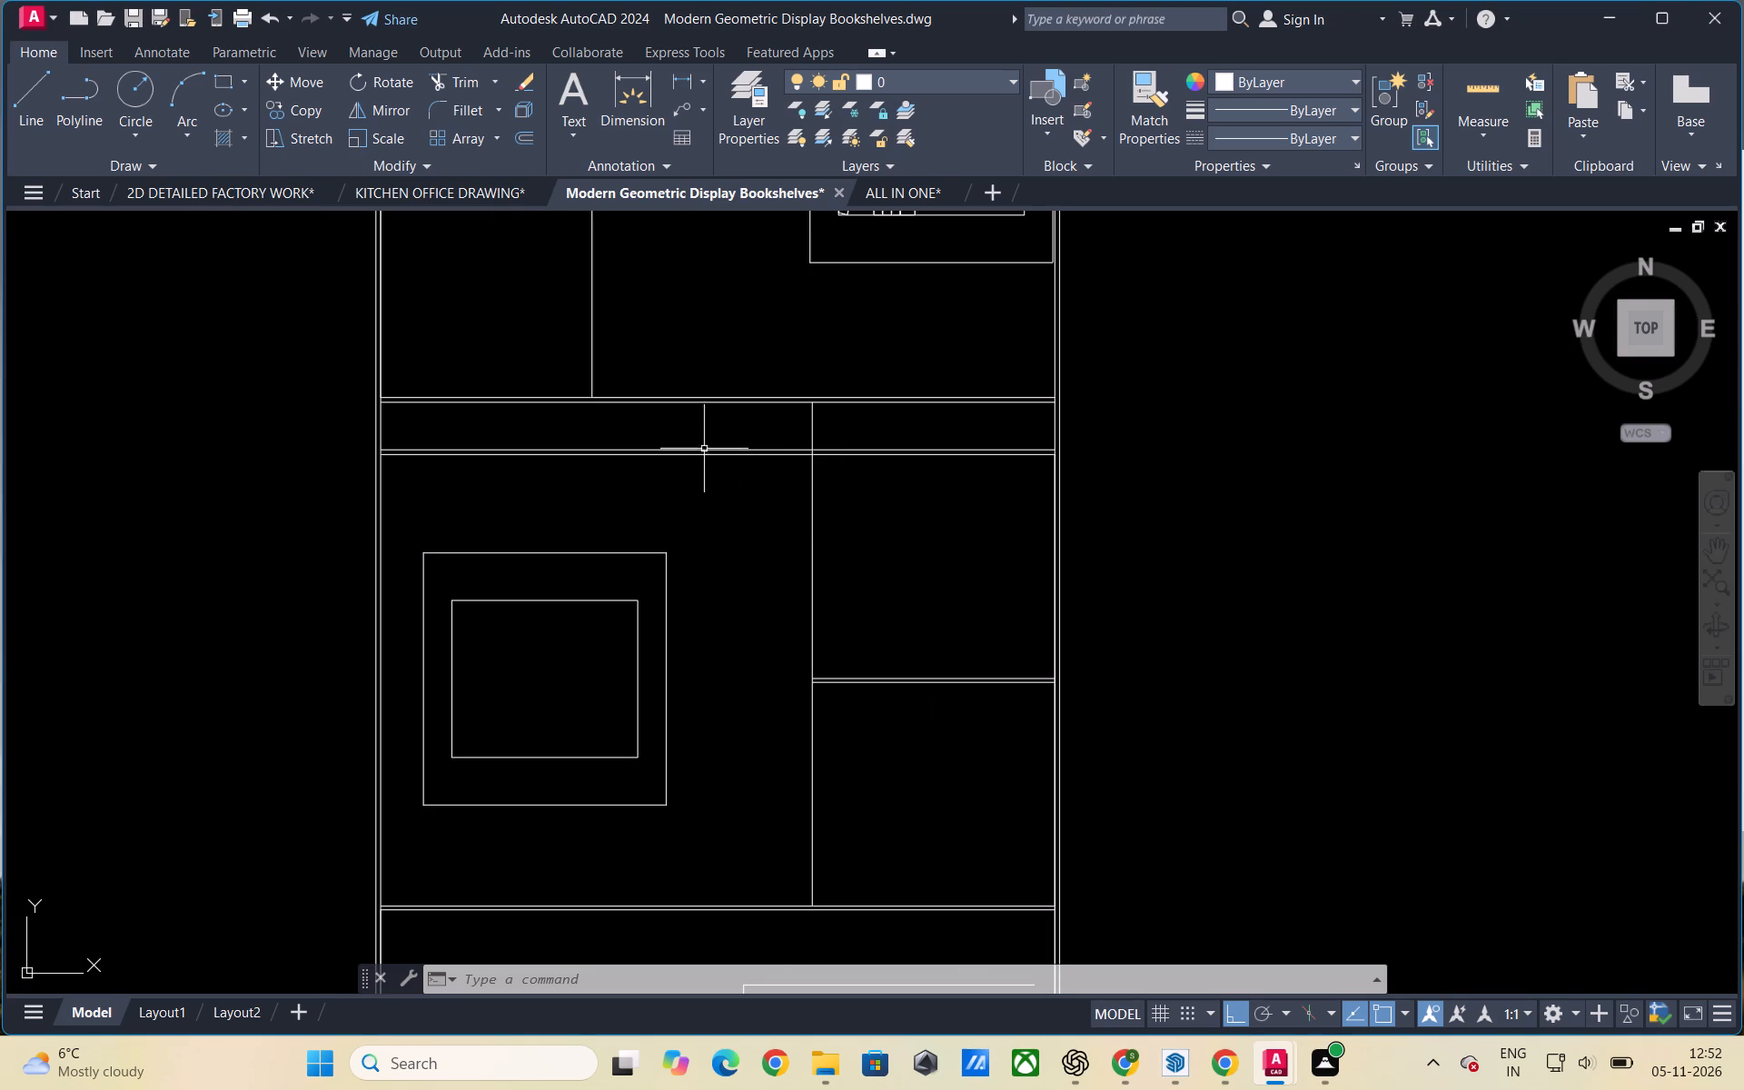
pyautogui.scroll(-2, 688, 394)
pyautogui.scroll(-1, 806, 387)
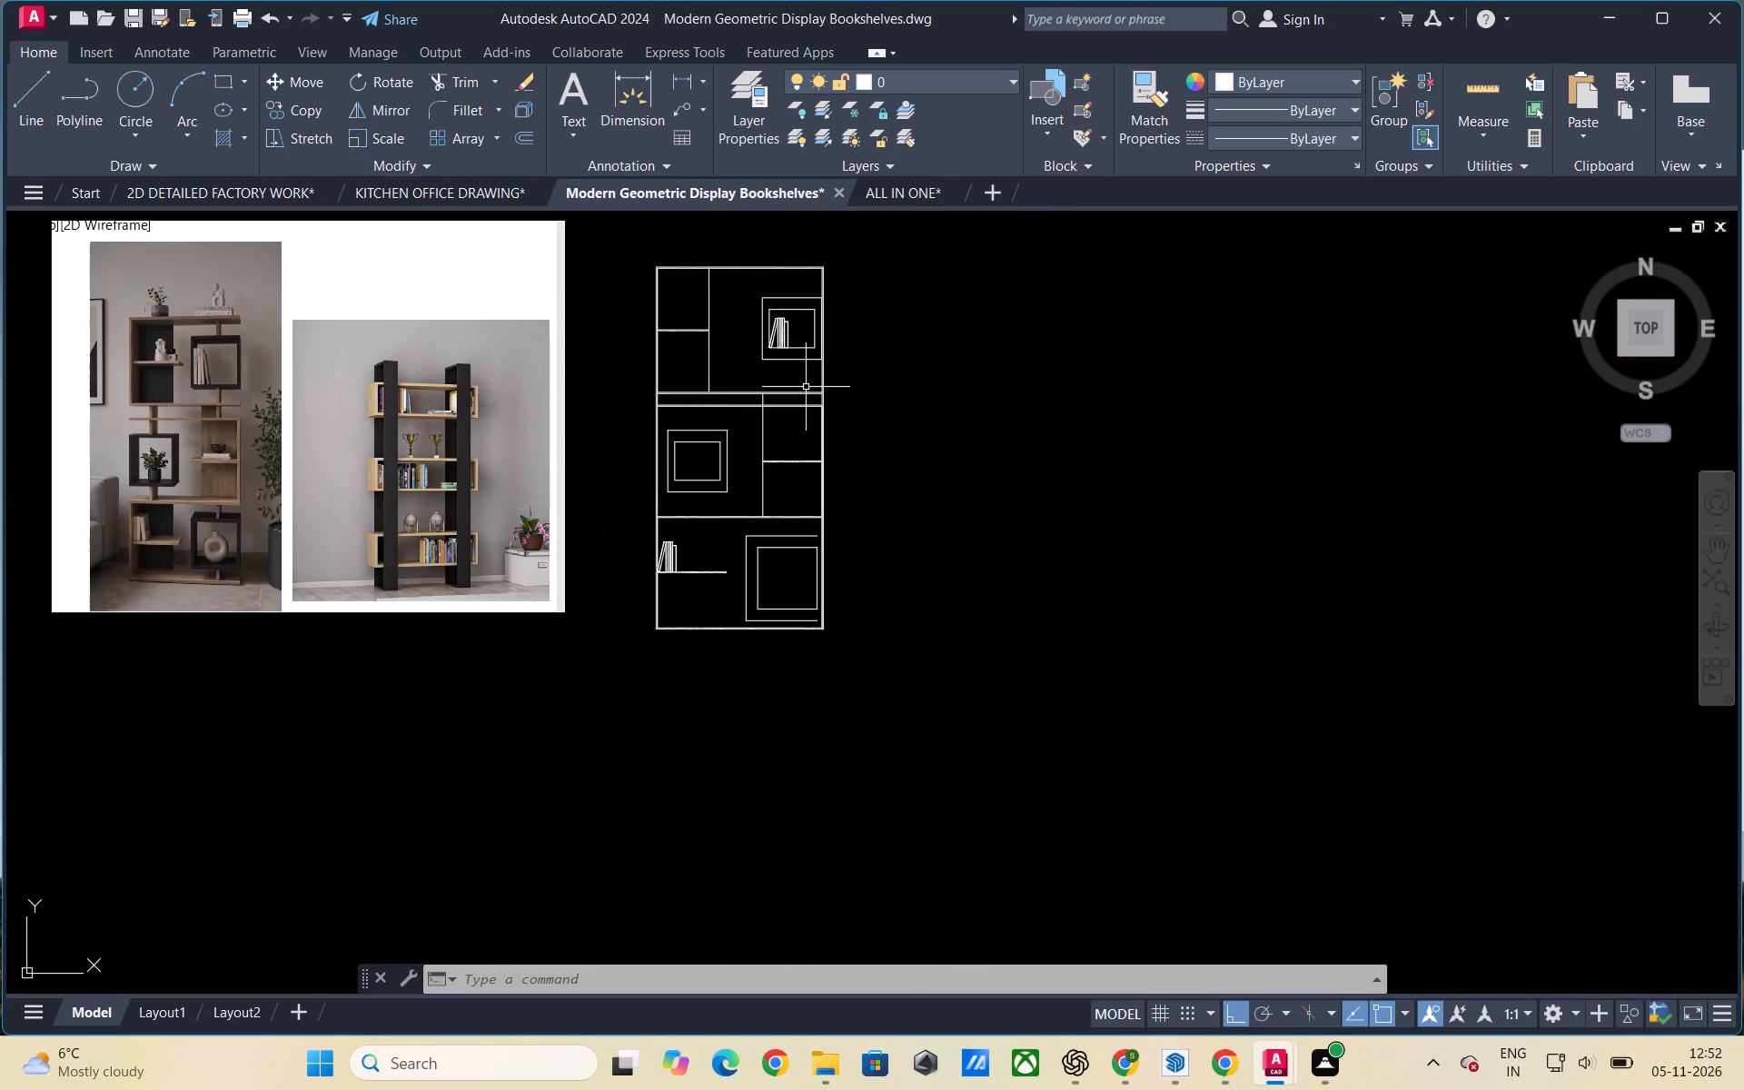
pyautogui.scroll(-1, 989, 417)
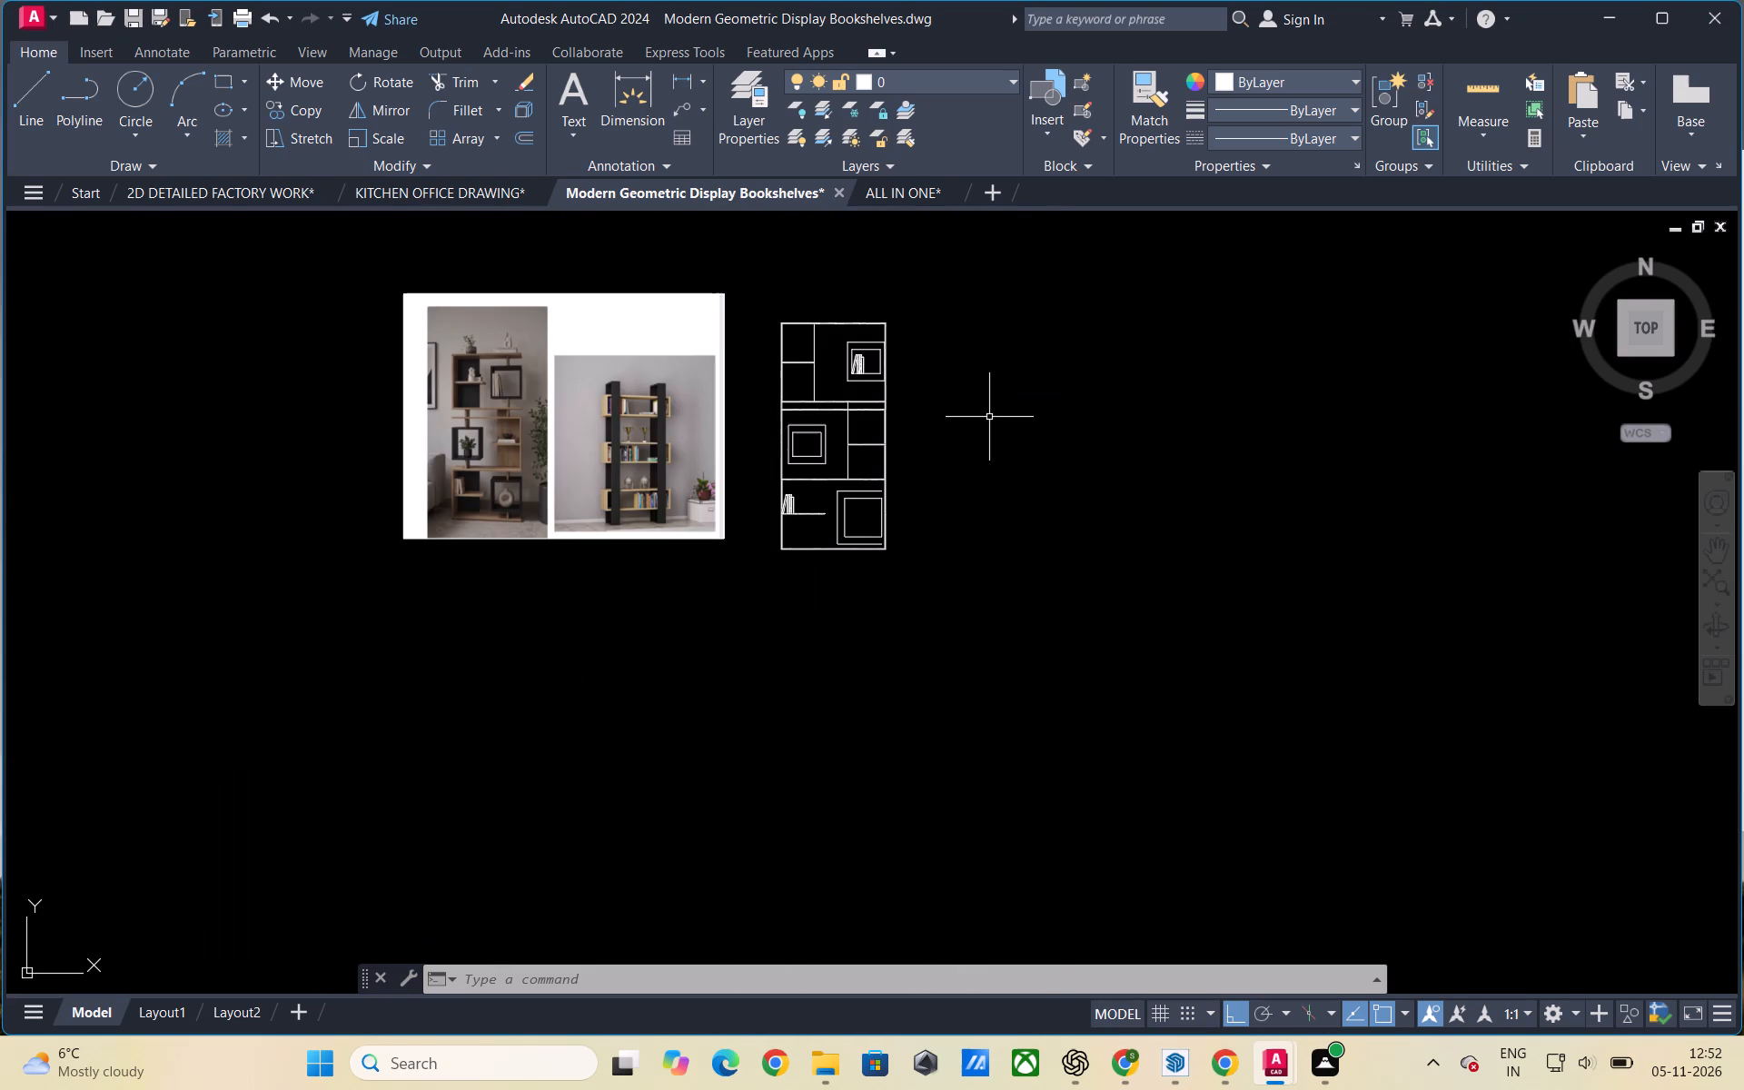
pyautogui.scroll(1, 898, 401)
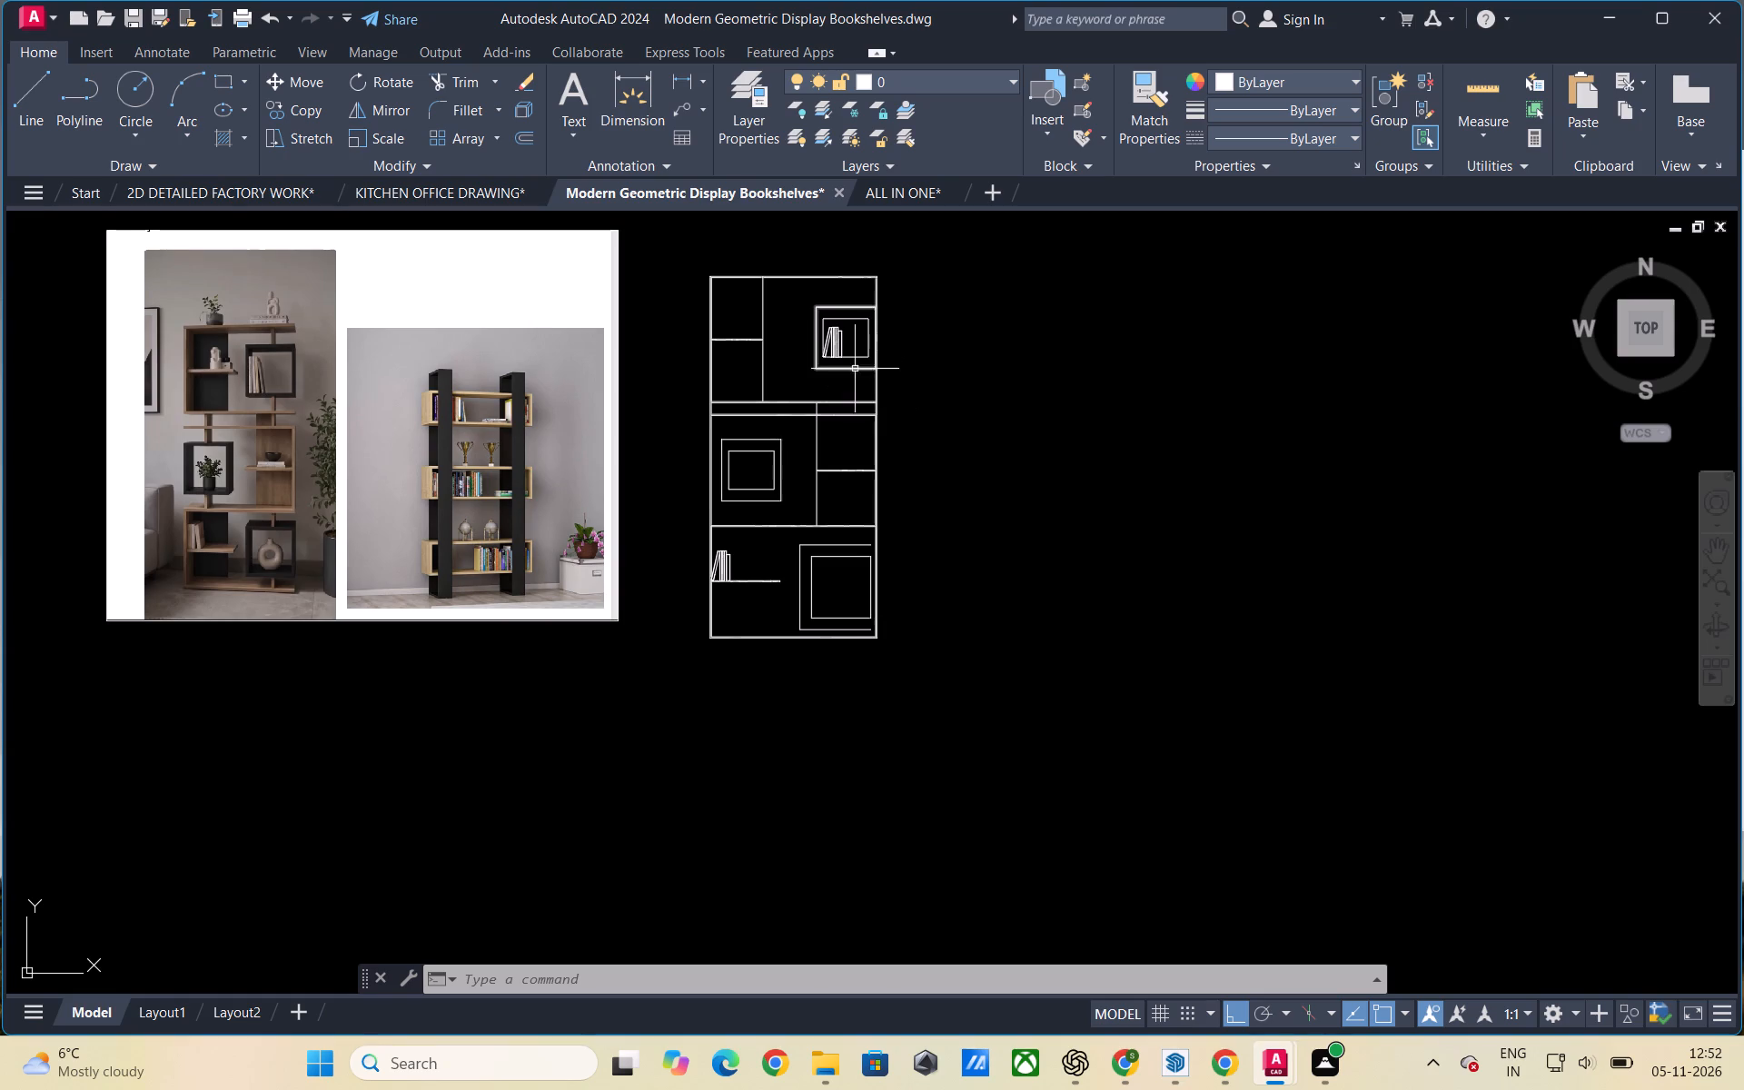
pyautogui.scroll(1, 900, 568)
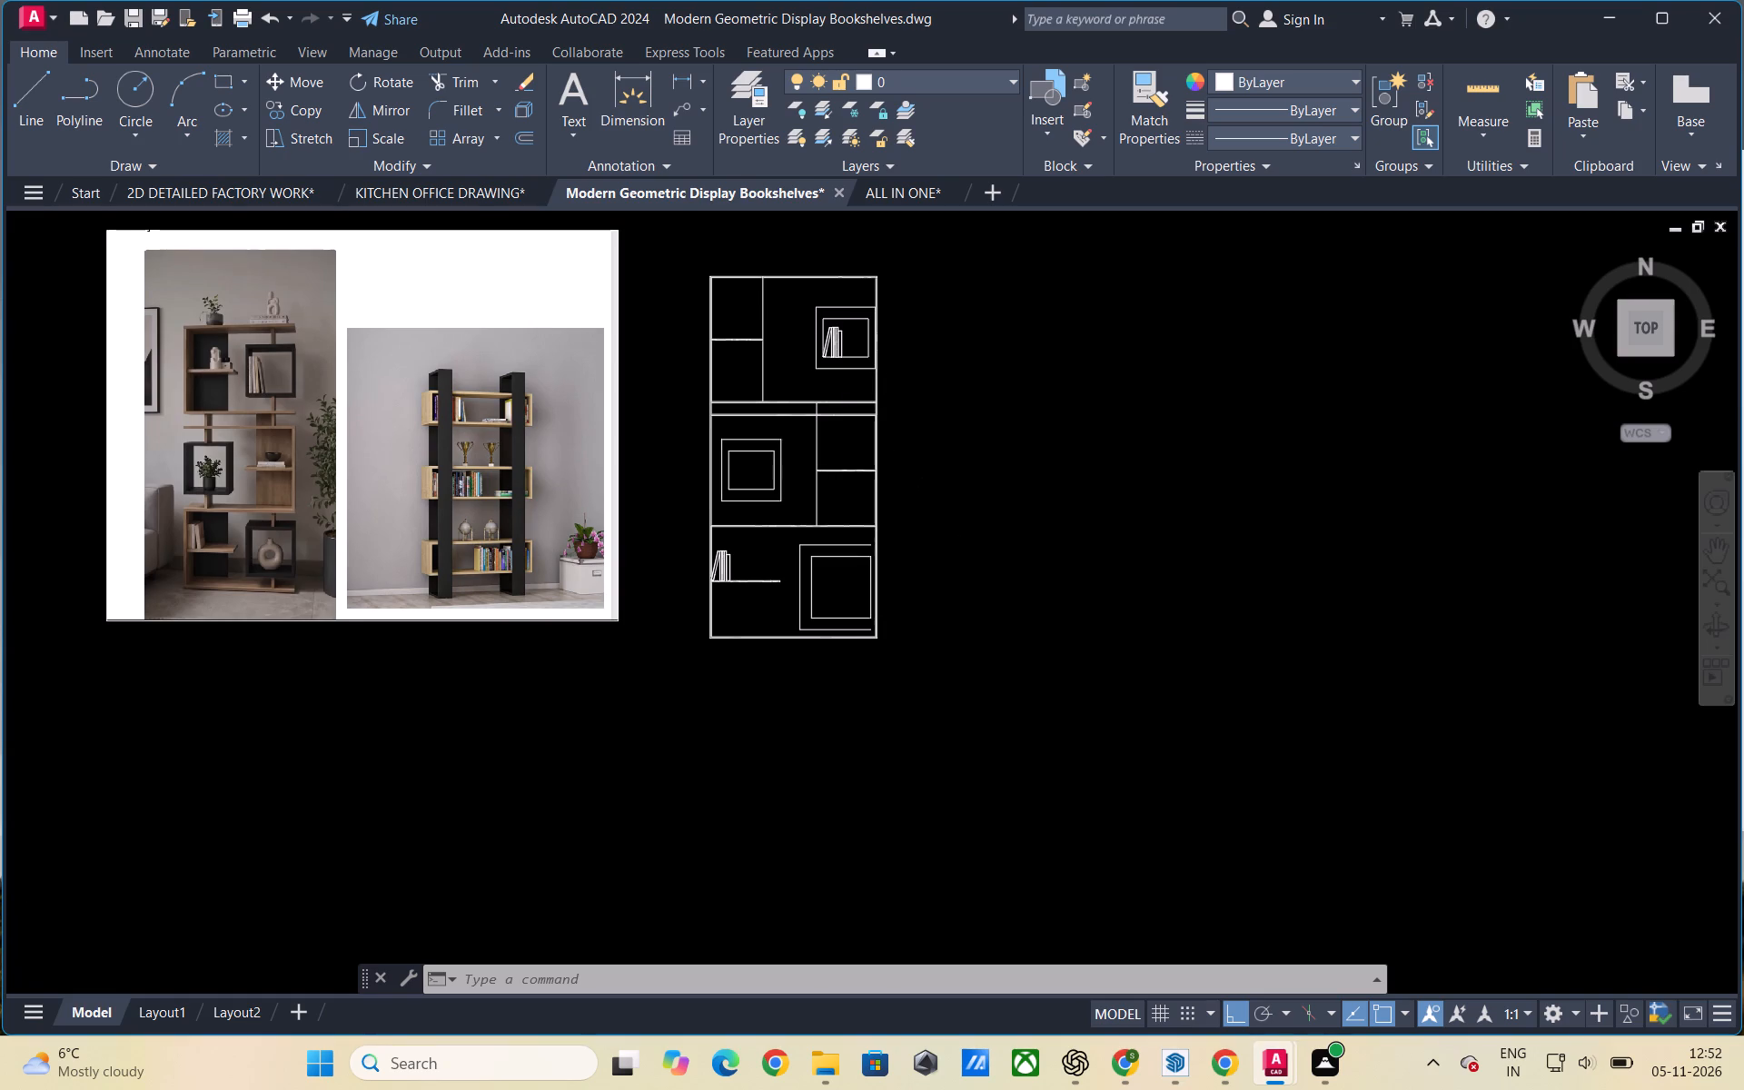
# Move the three-sided inner frame of the lower square box slightly left, away from its separate right-side line.
pyautogui.scroll(3, 897, 583)
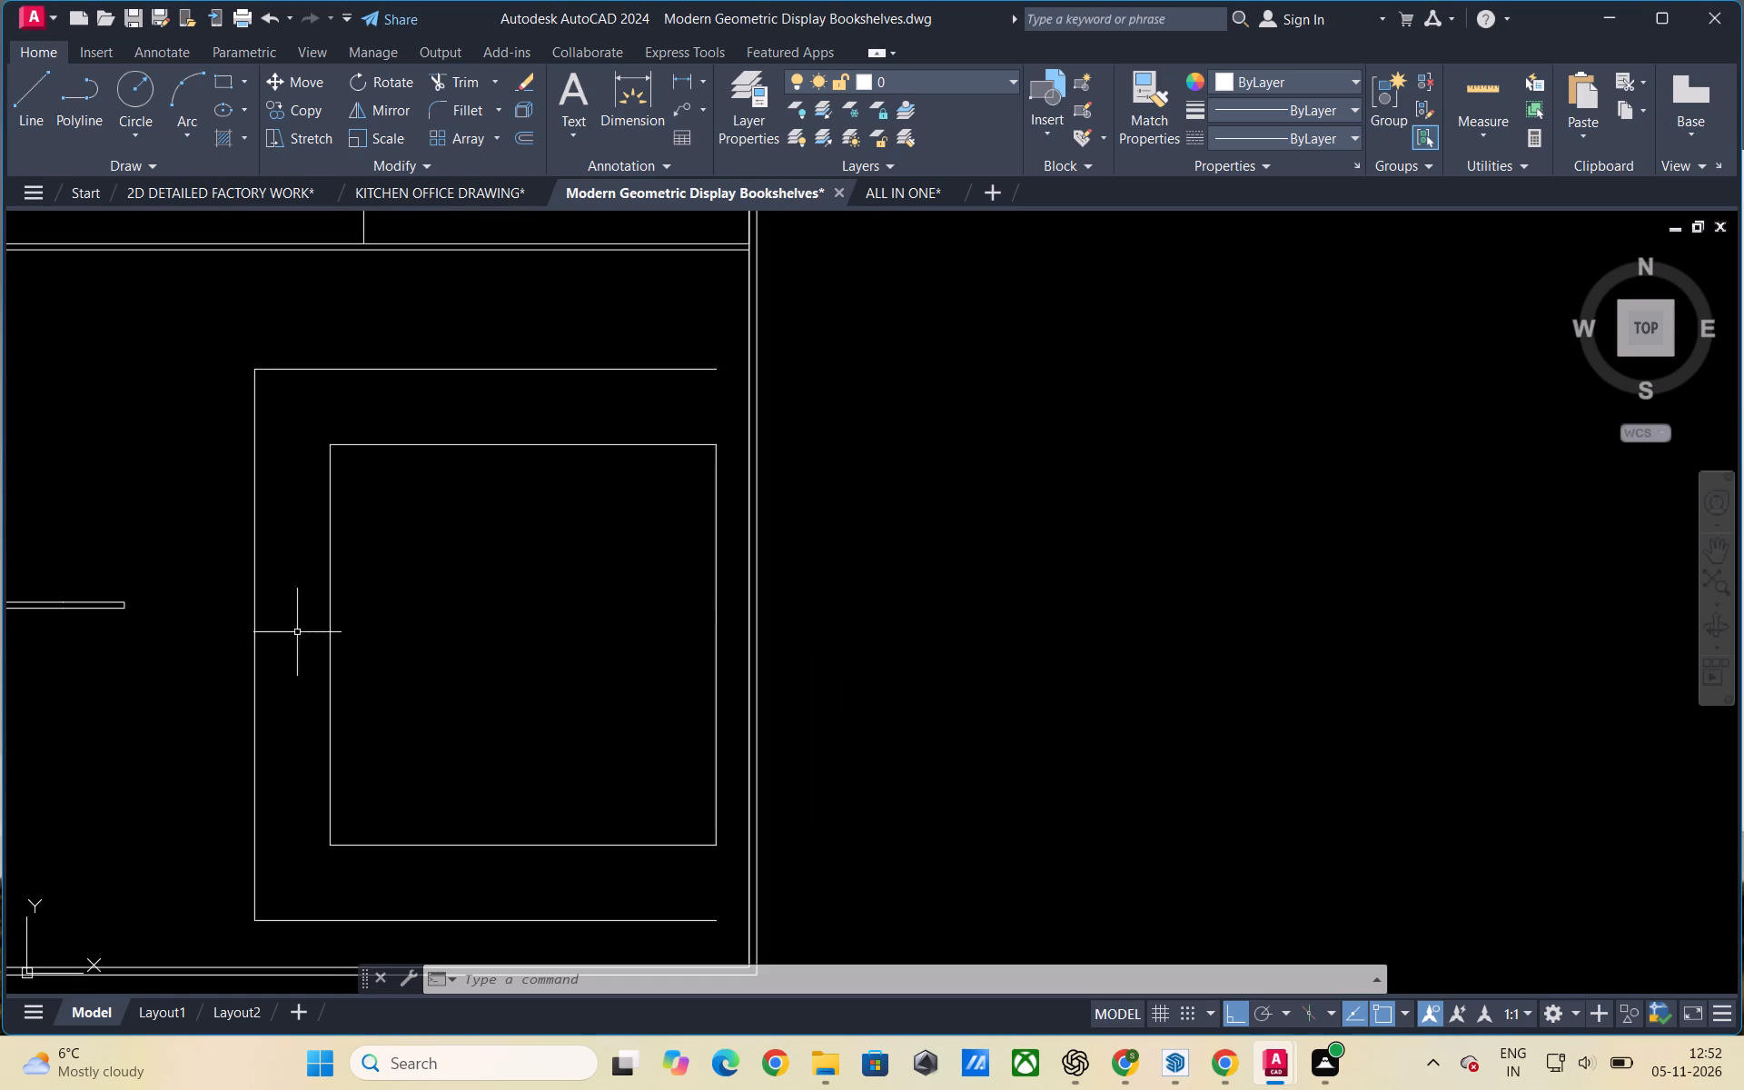
pyautogui.click(332, 646)
pyautogui.rightClick(453, 662)
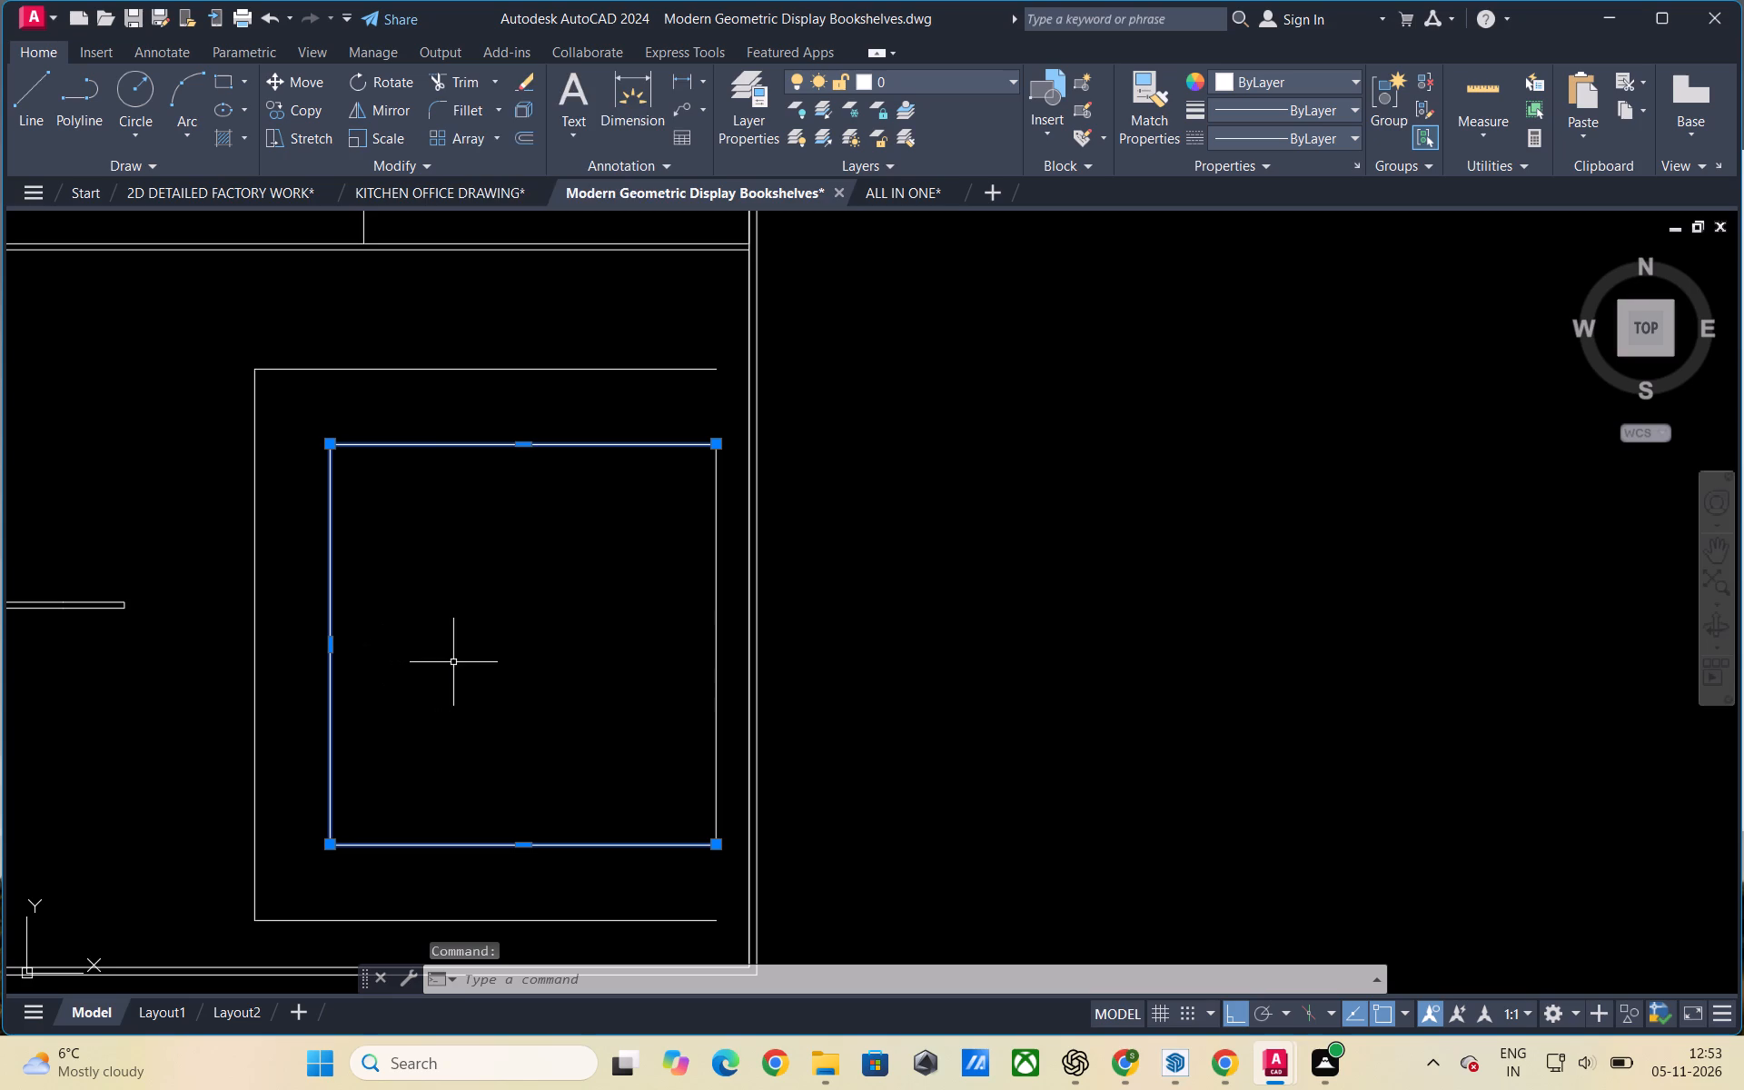
pyautogui.click(531, 279)
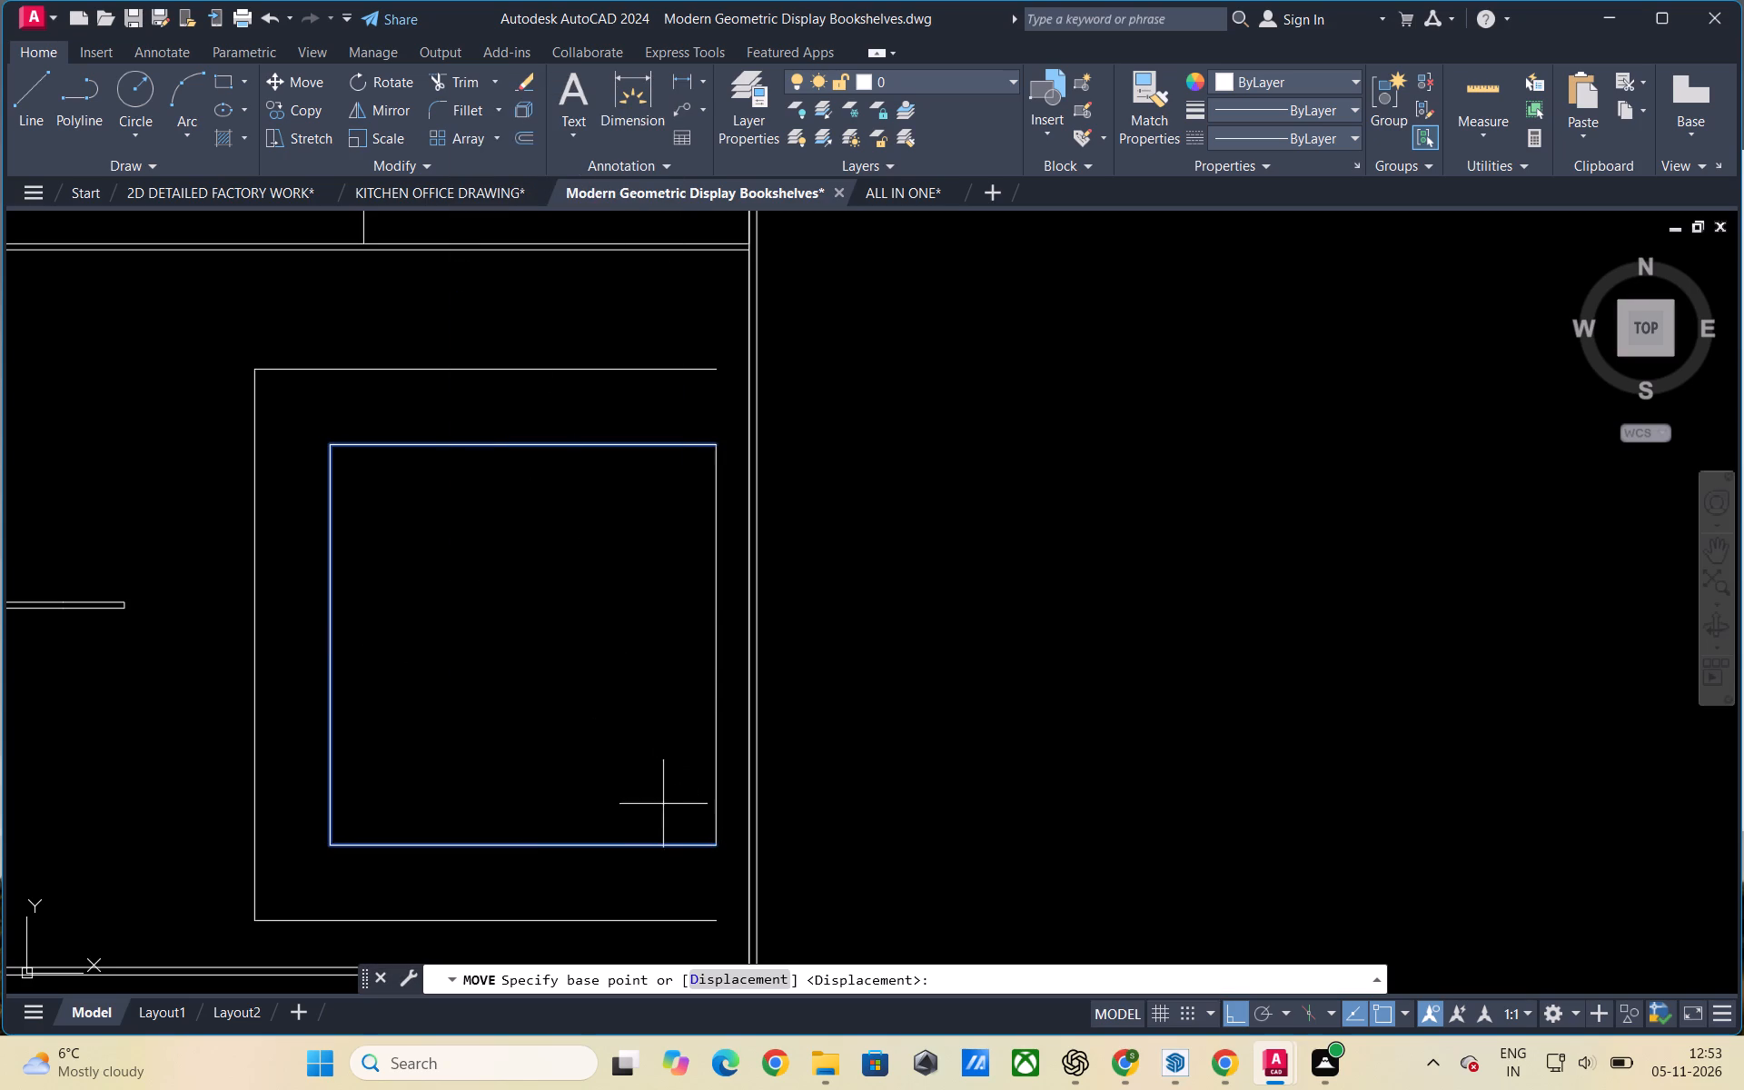
pyautogui.click(711, 851)
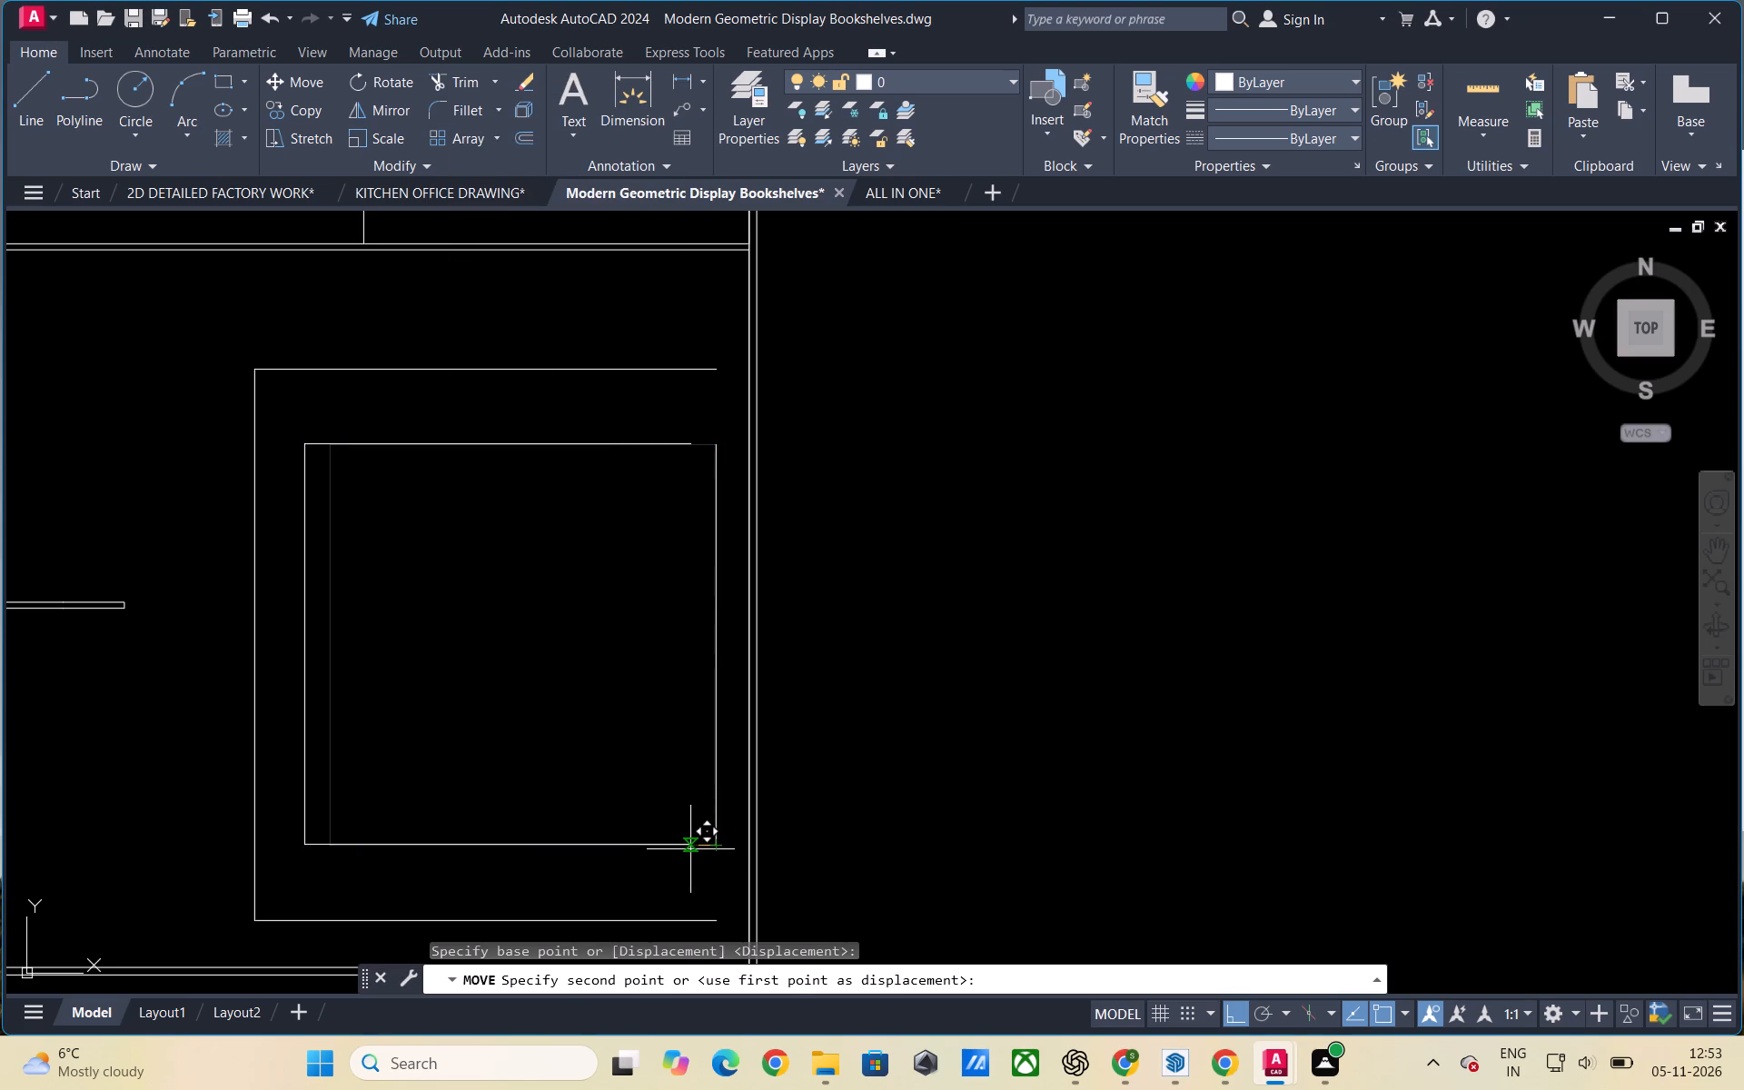
pyautogui.click(690, 849)
pyautogui.press('Escape')
pyautogui.press('Escape')
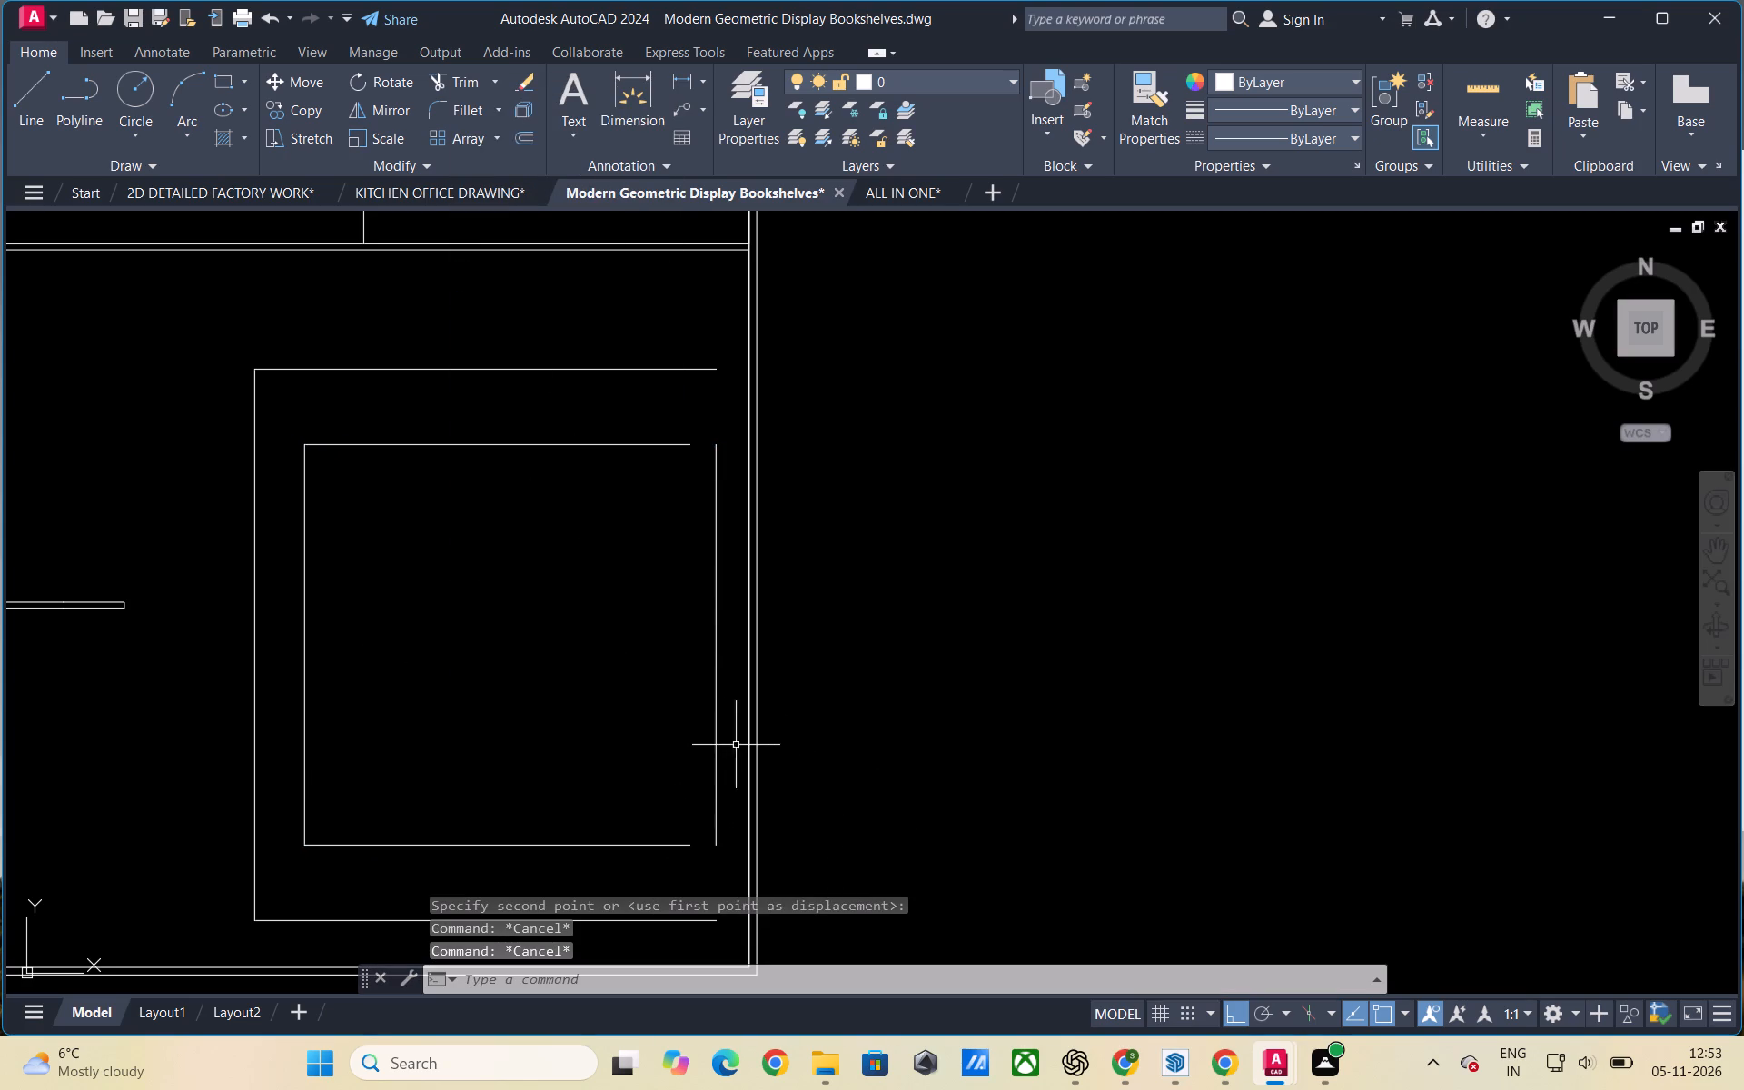
# Move the inner frame's separate right-side line onto the frame's open ends, starting from the line's upper endpoint.
pyautogui.click(718, 741)
pyautogui.rightClick(718, 741)
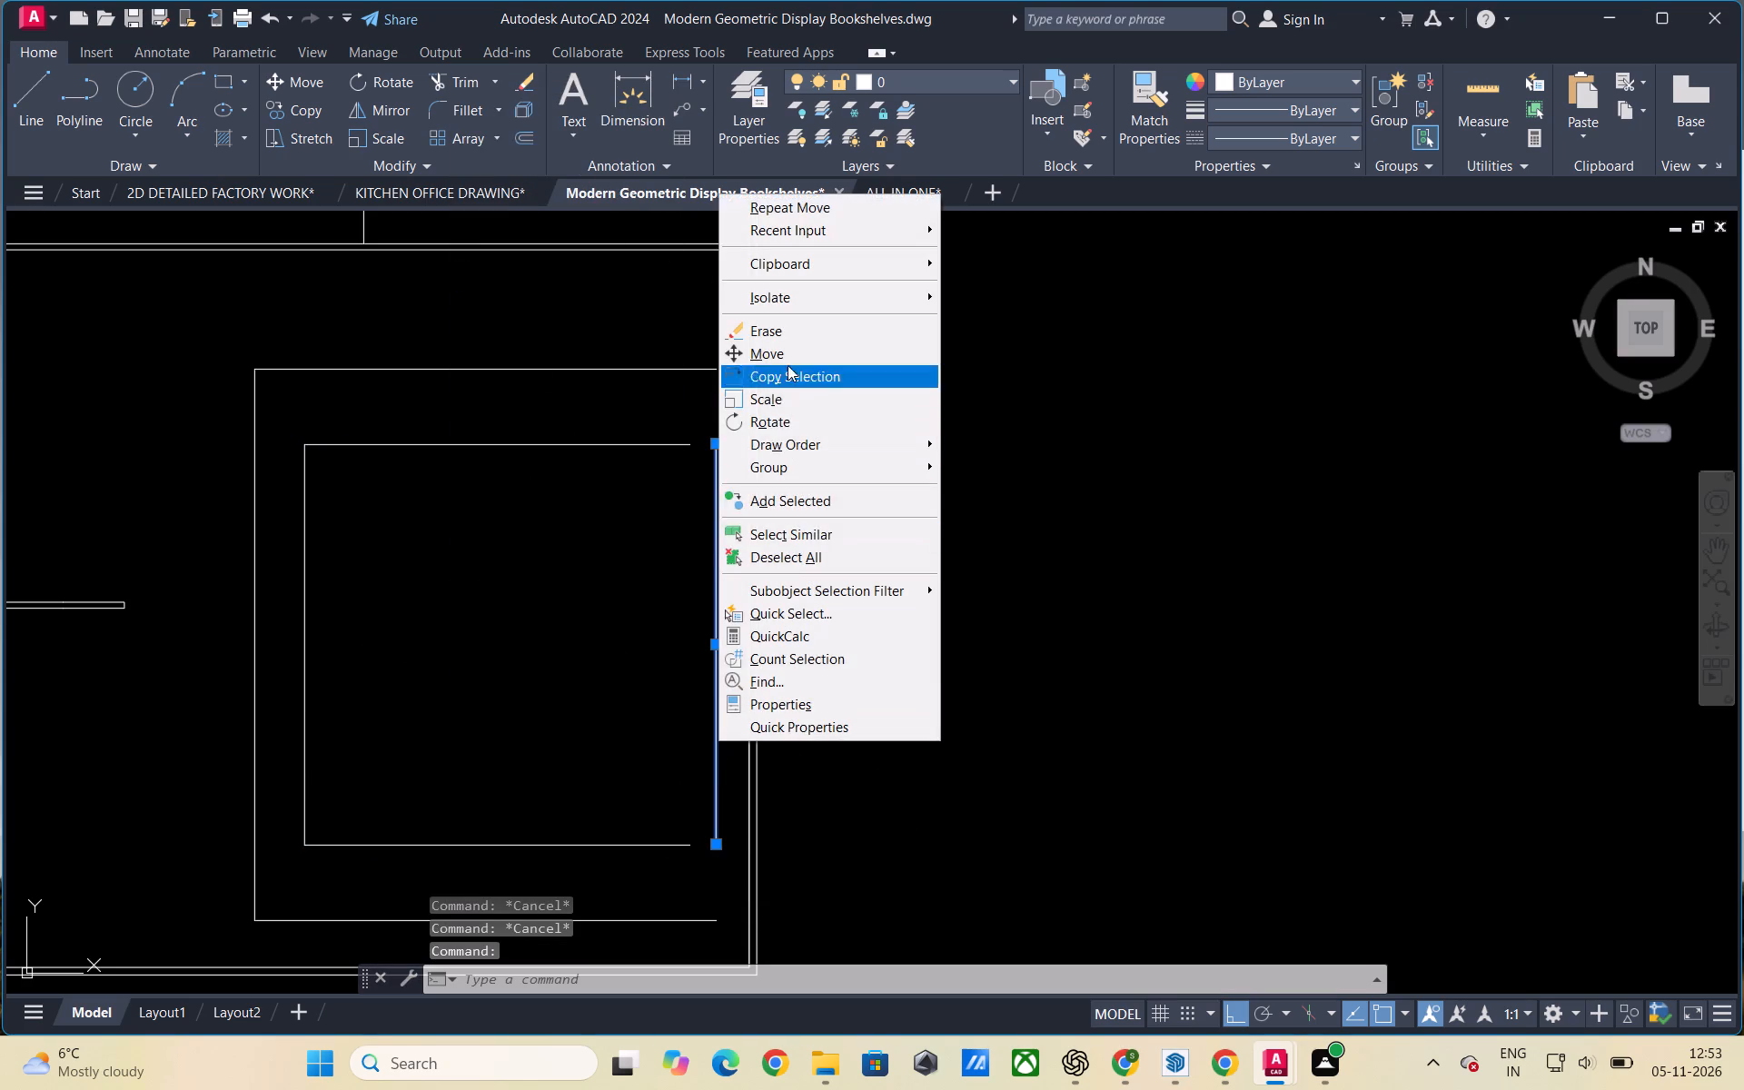
pyautogui.click(788, 362)
pyautogui.click(720, 448)
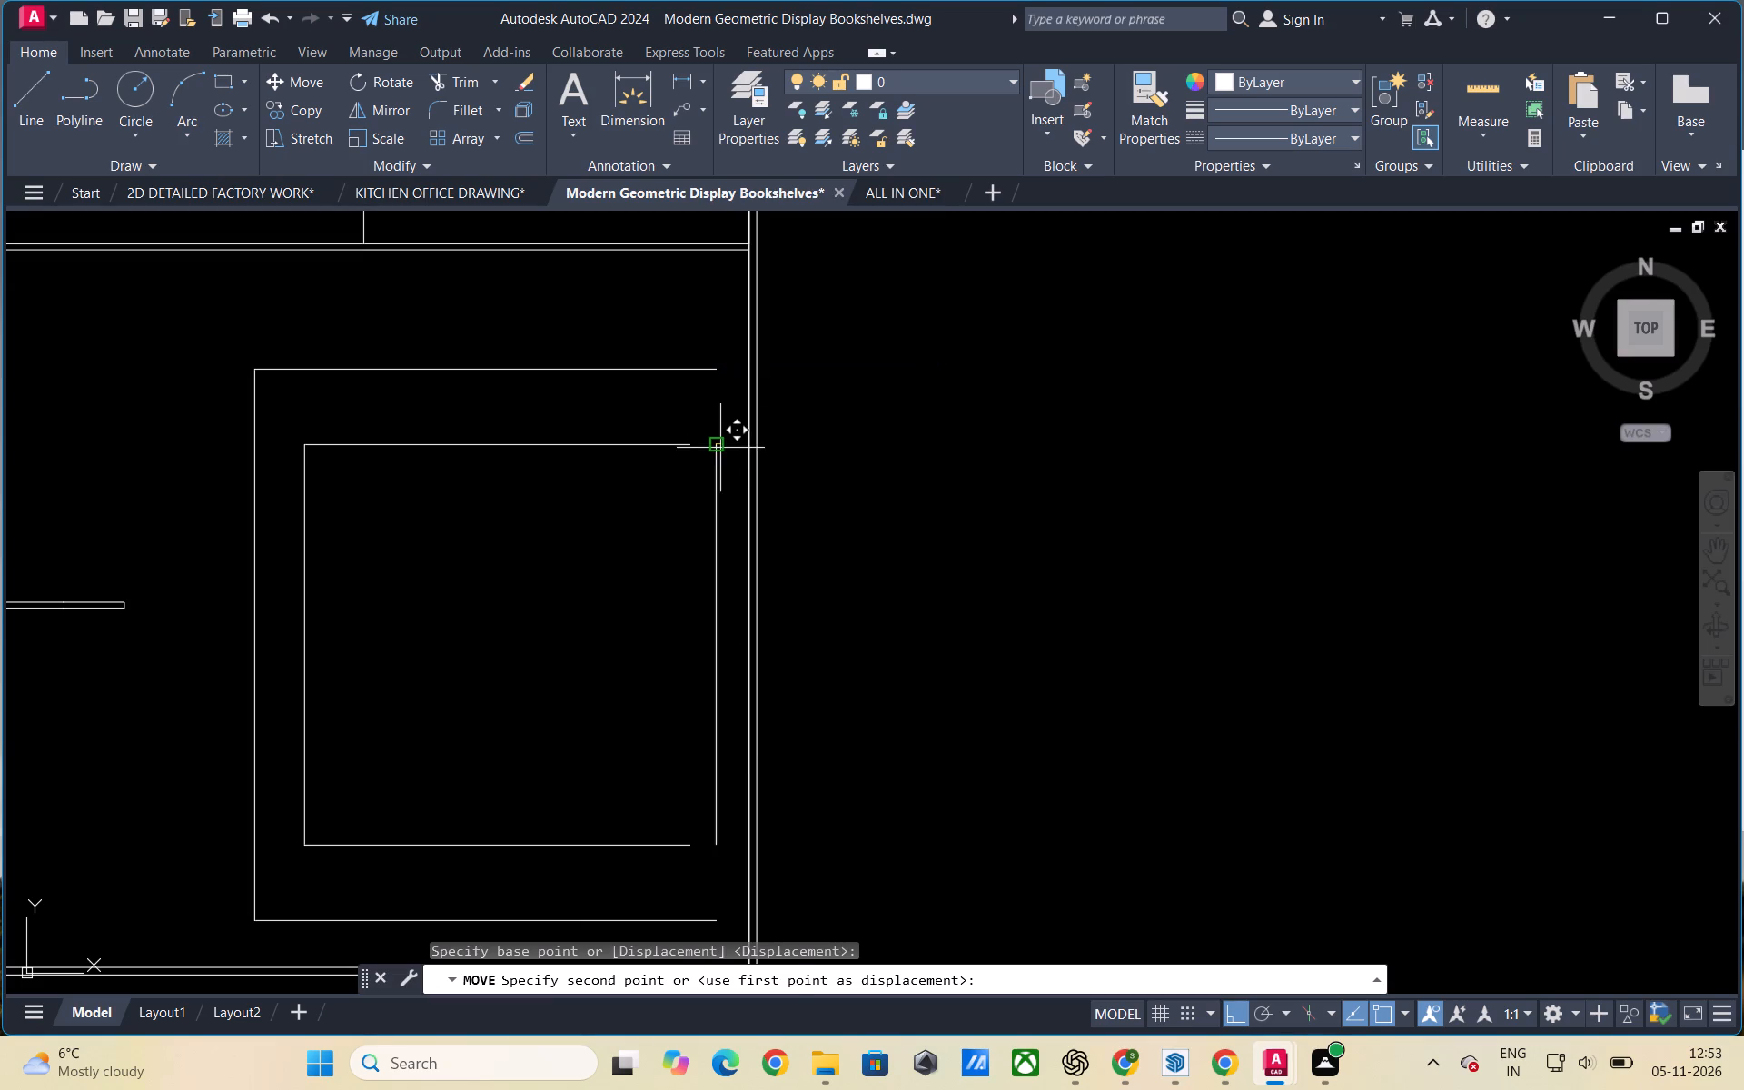
pyautogui.click(687, 445)
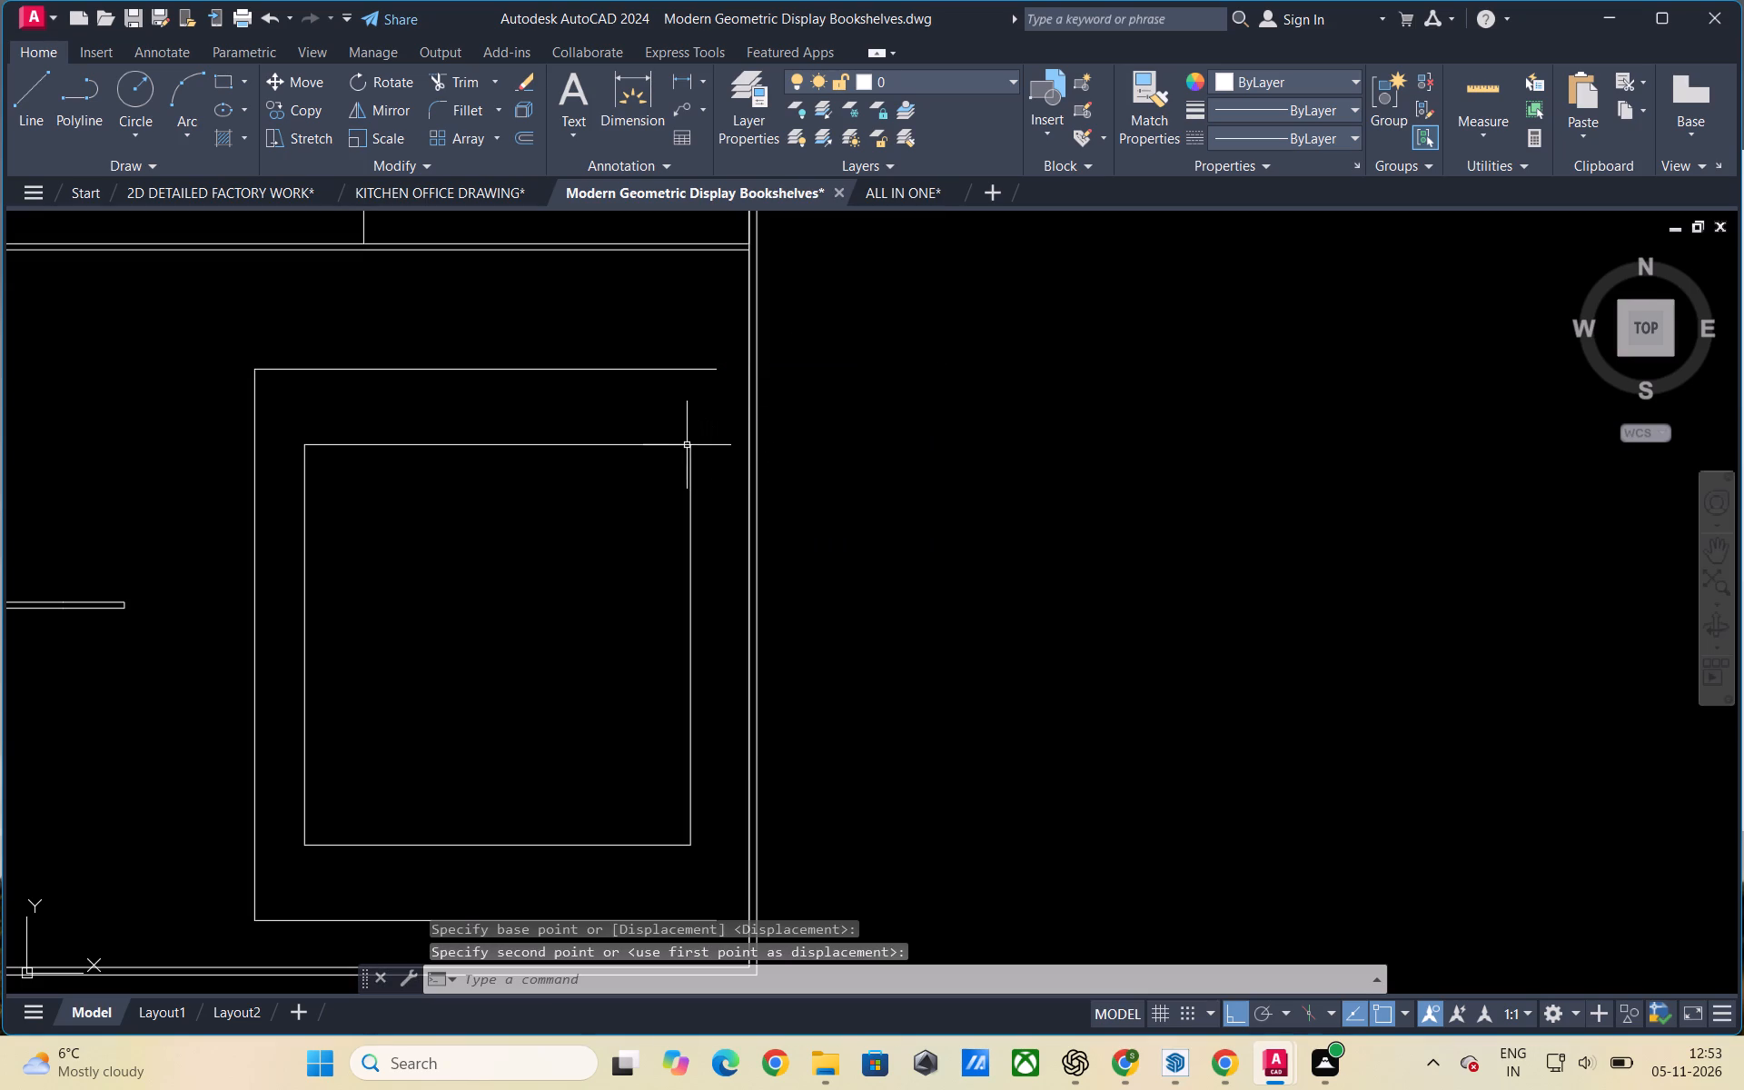
pyautogui.press('Escape')
# Draw a vertical line between the outer frame's open right ends to close the lower square box.
pyautogui.scroll(-2, 625, 533)
pyautogui.scroll(1, 665, 581)
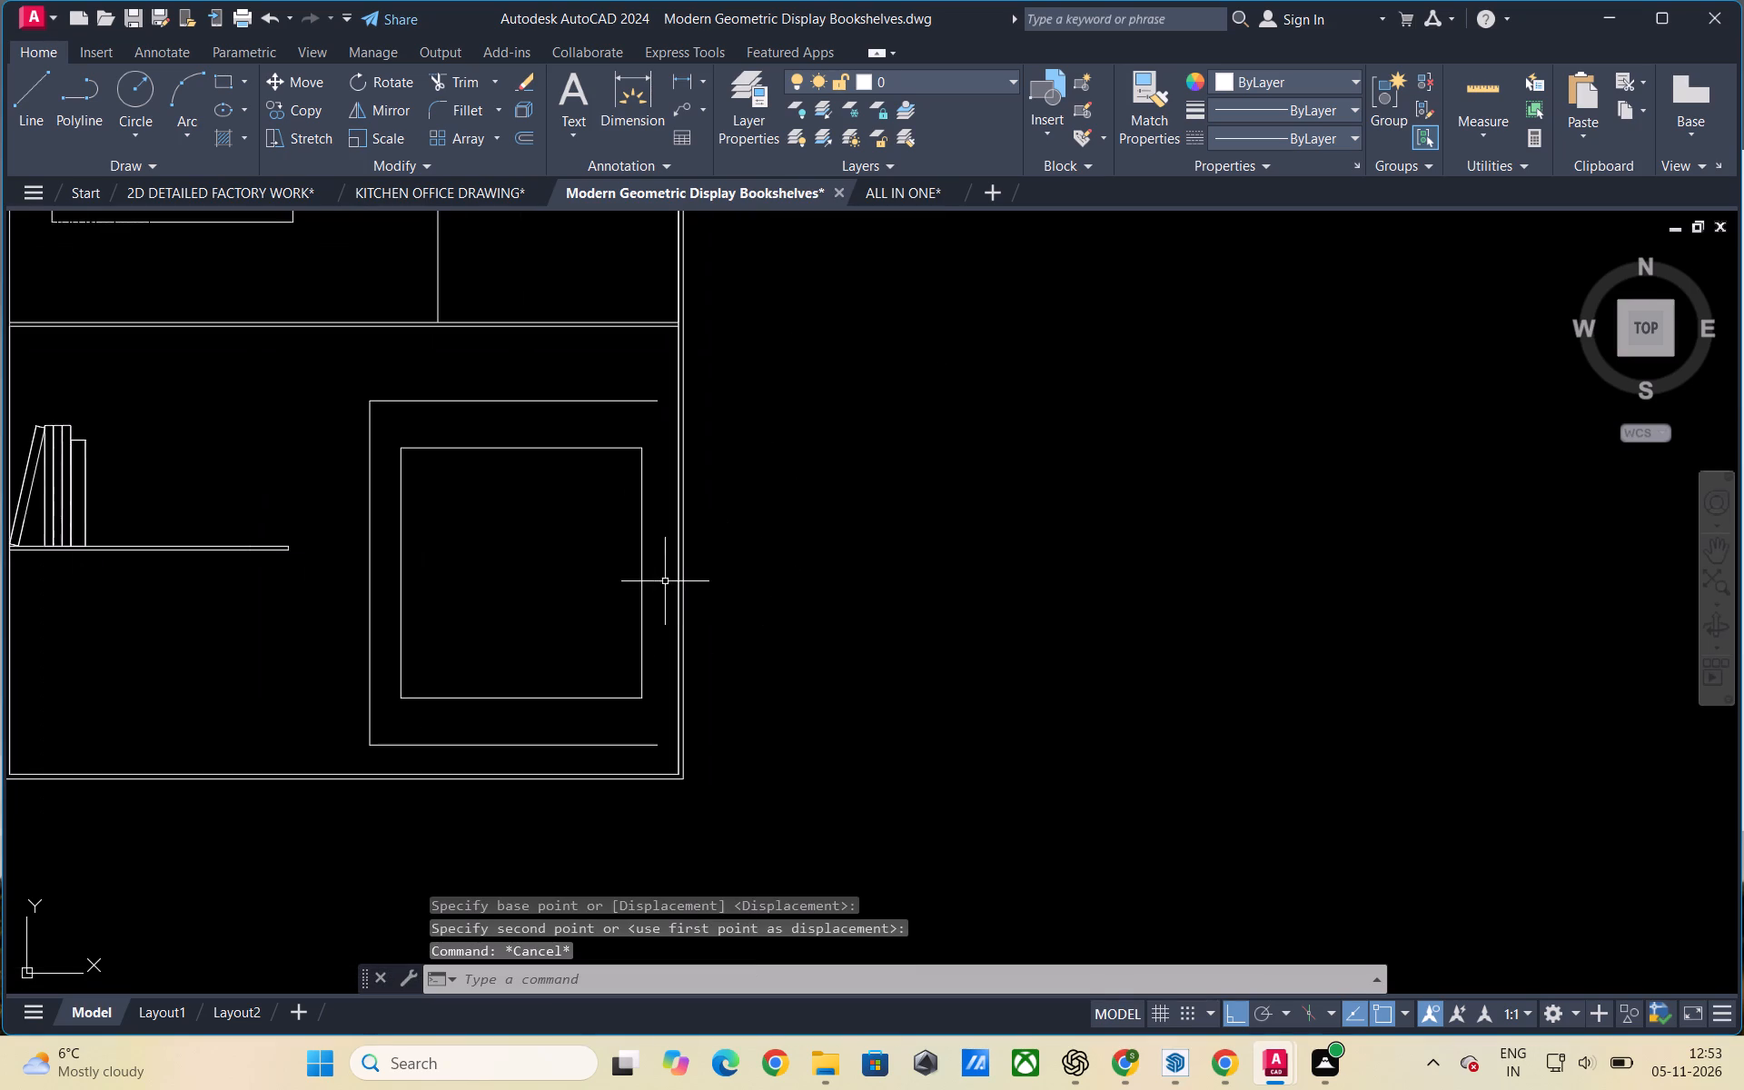
pyautogui.press('Escape')
pyautogui.press('l')
pyautogui.press('Return')
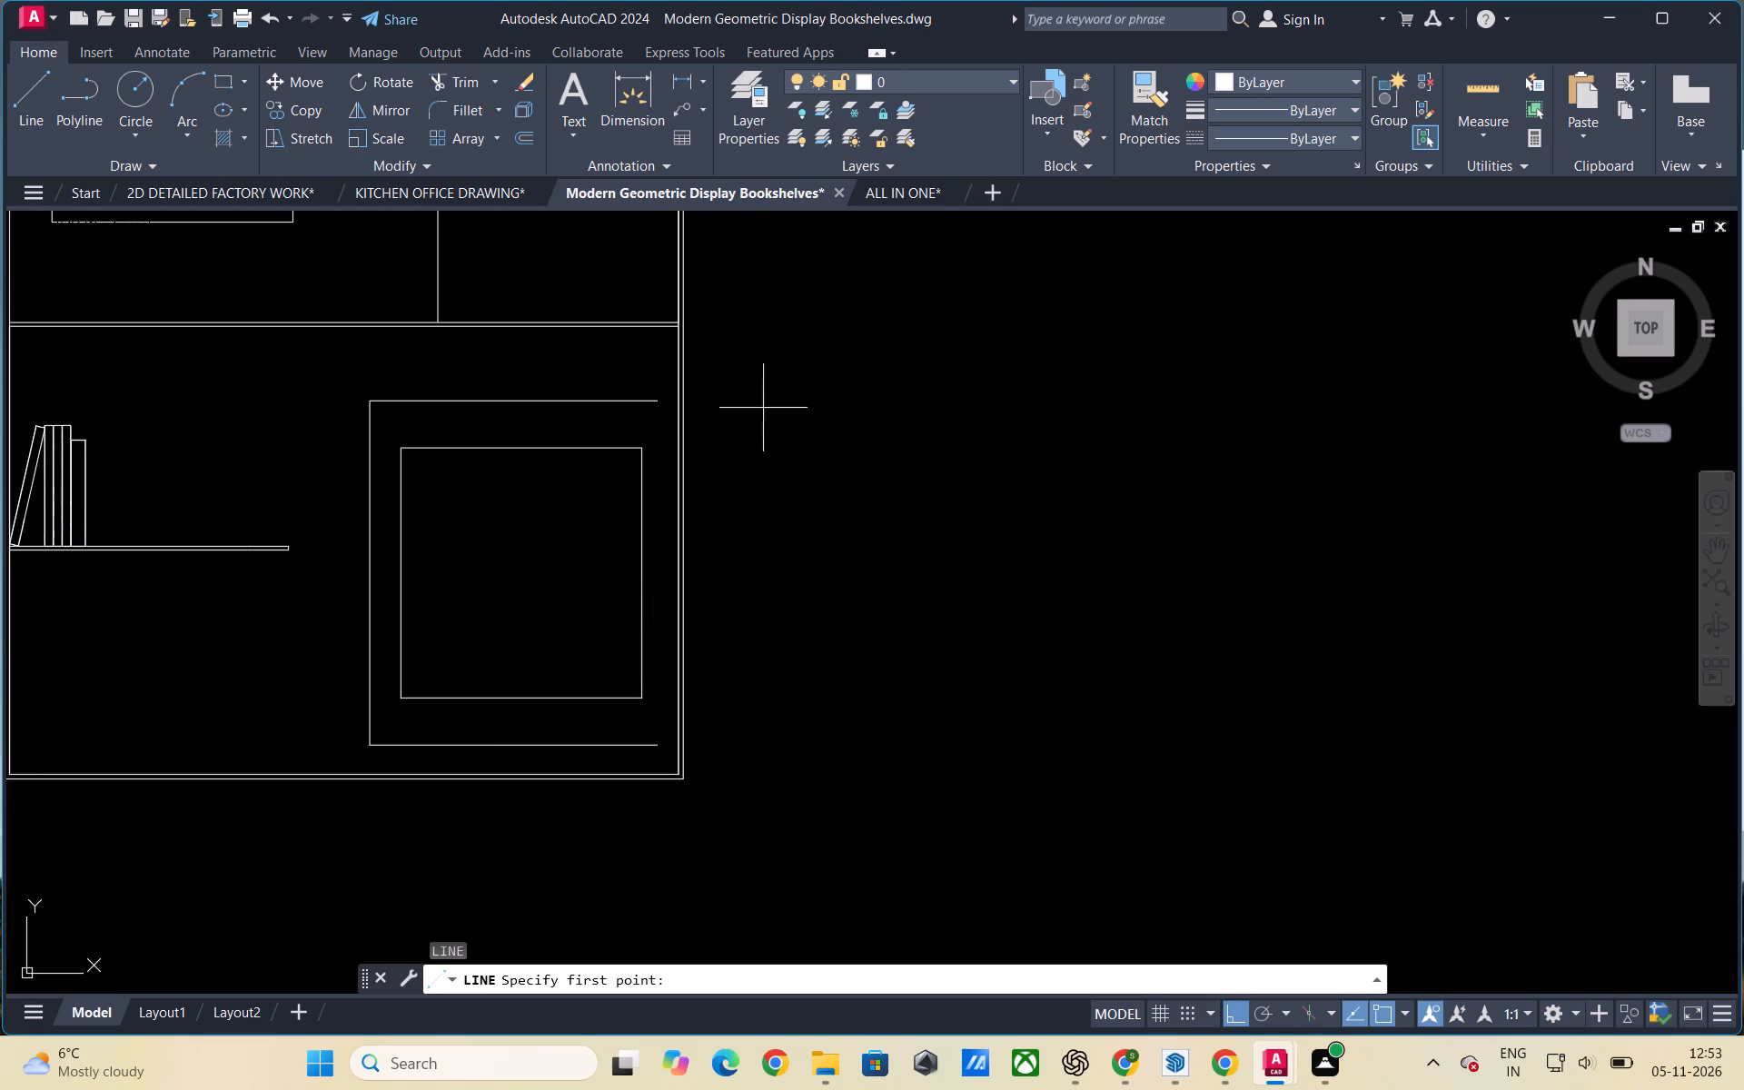
pyautogui.click(651, 400)
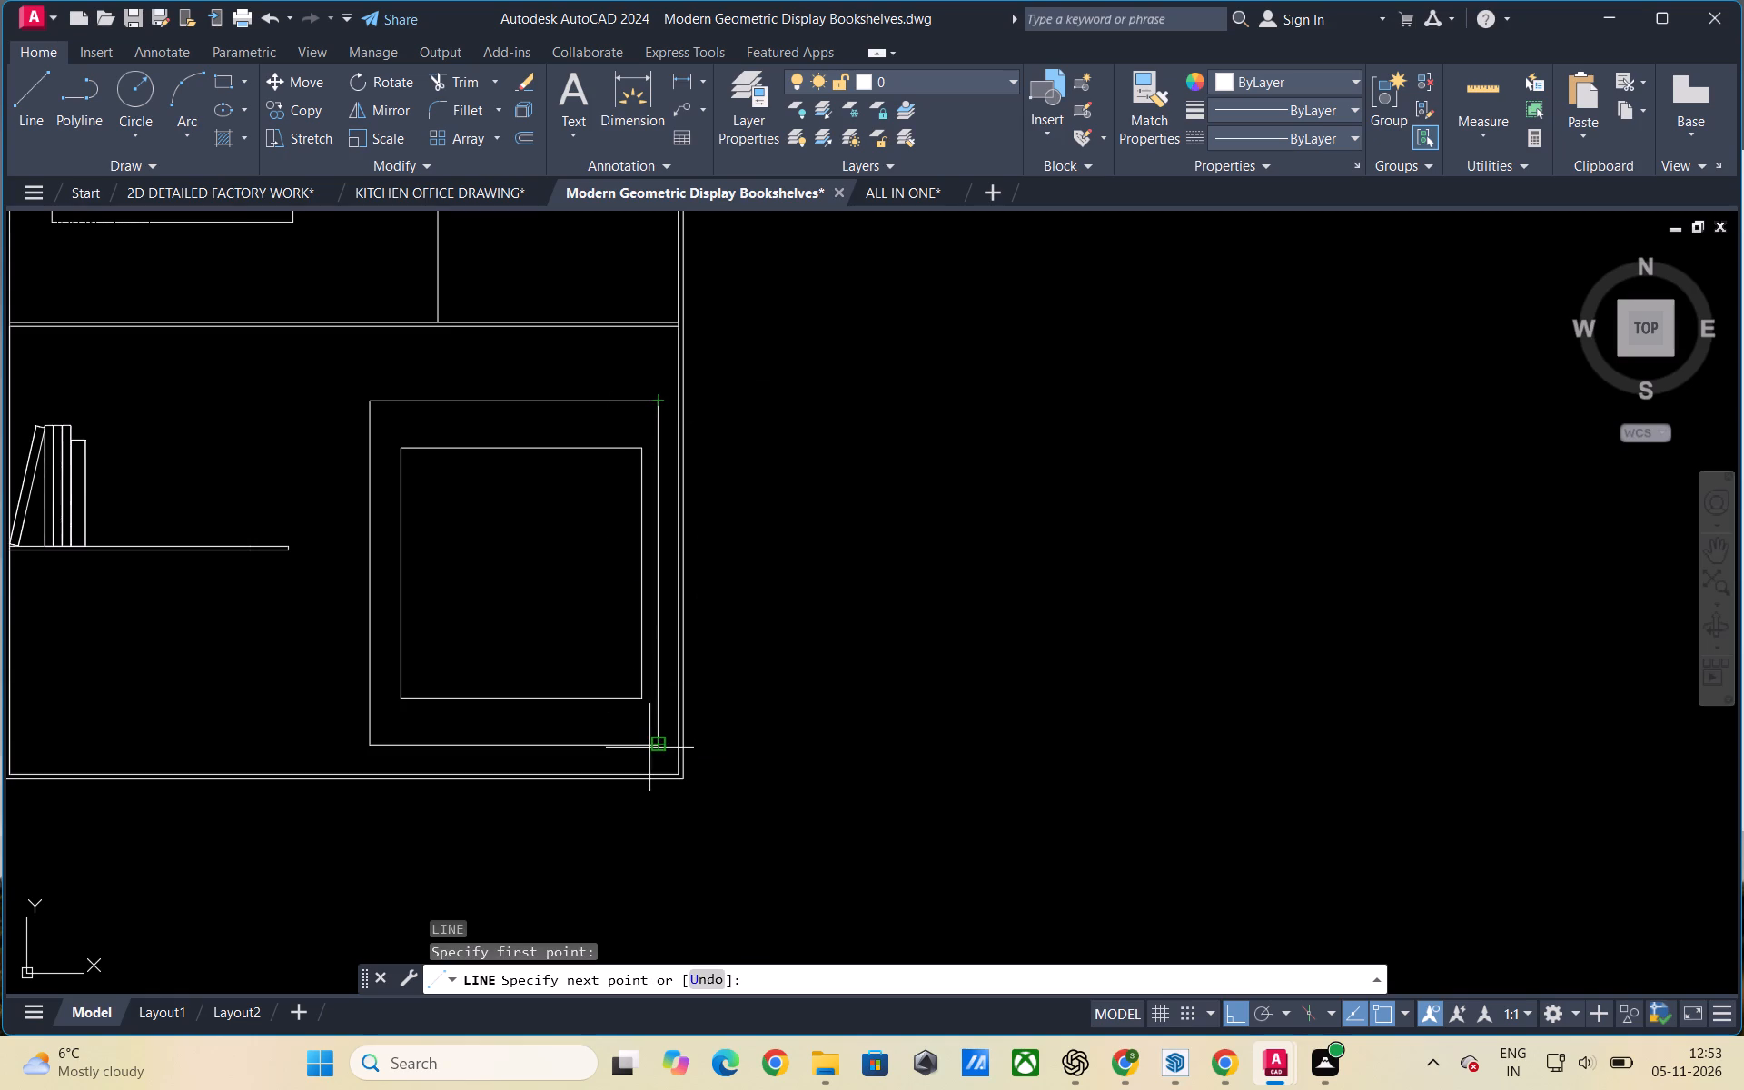
pyautogui.click(656, 748)
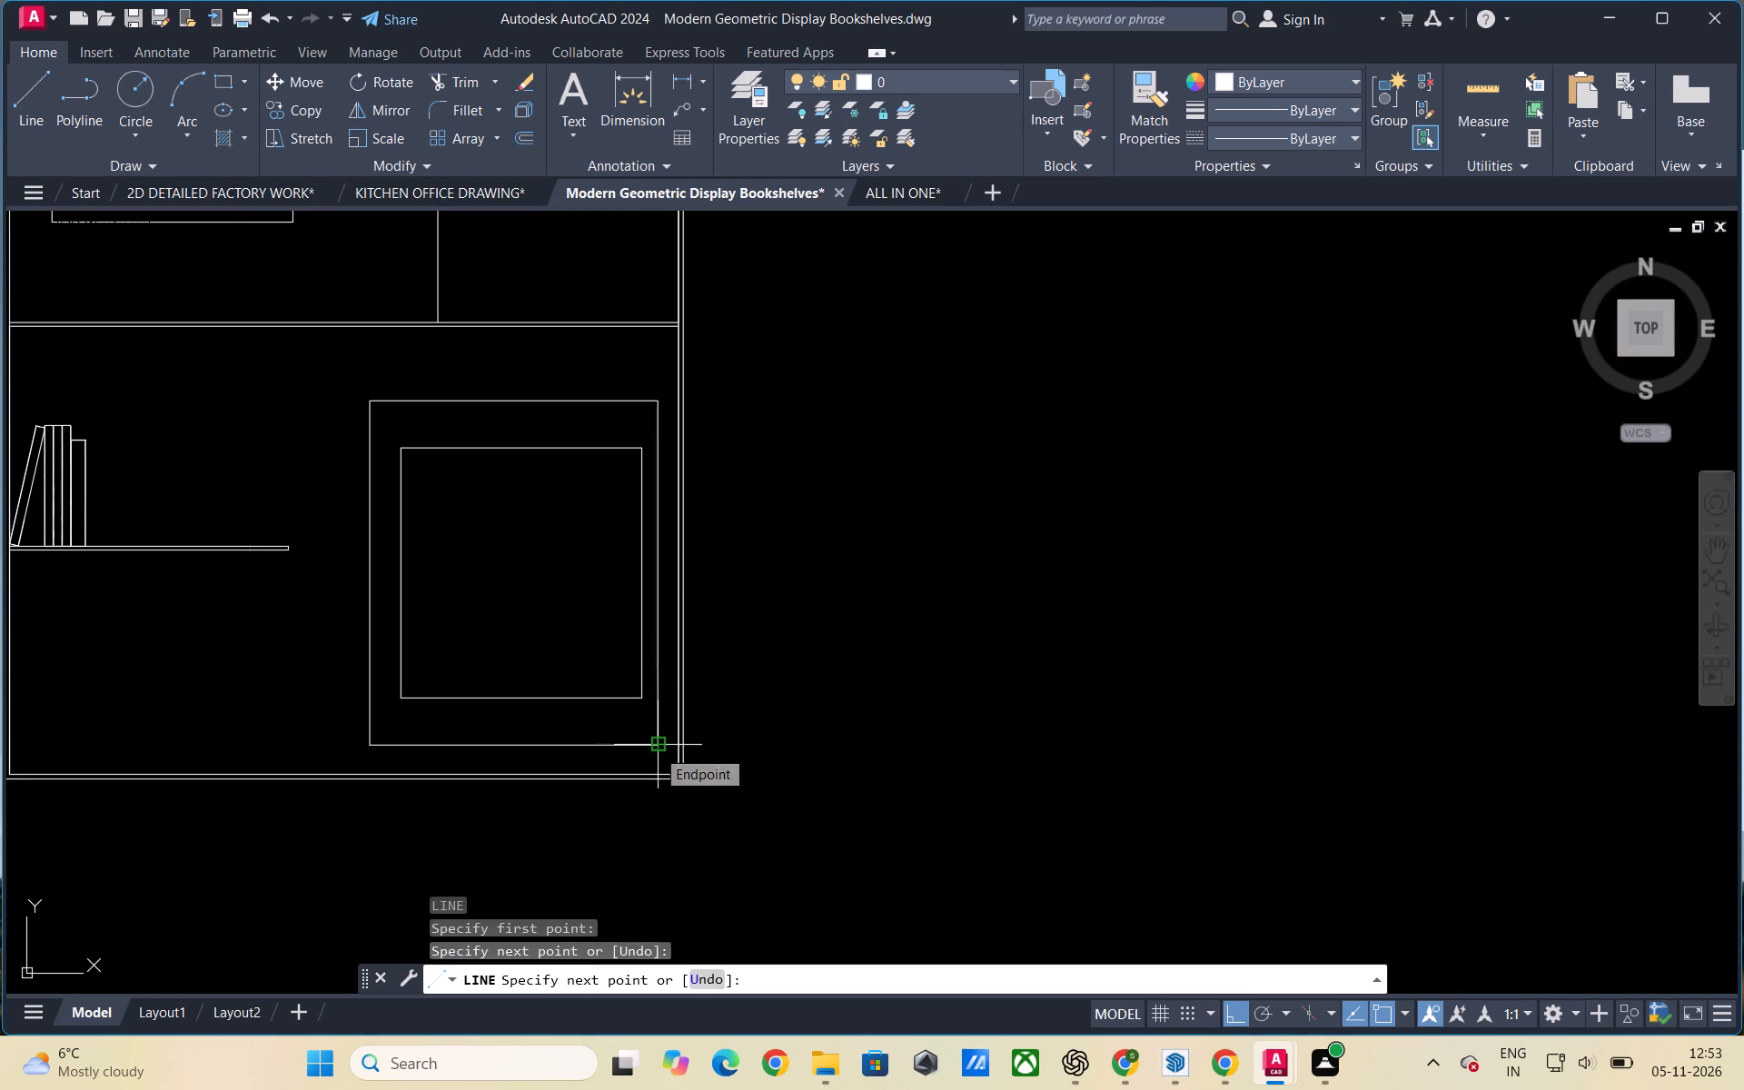
pyautogui.press('Escape')
# Join the lower box's three-sided outer frame and its right-side line into one polyline.
pyautogui.scroll(-1, 907, 699)
pyautogui.scroll(-2, 878, 547)
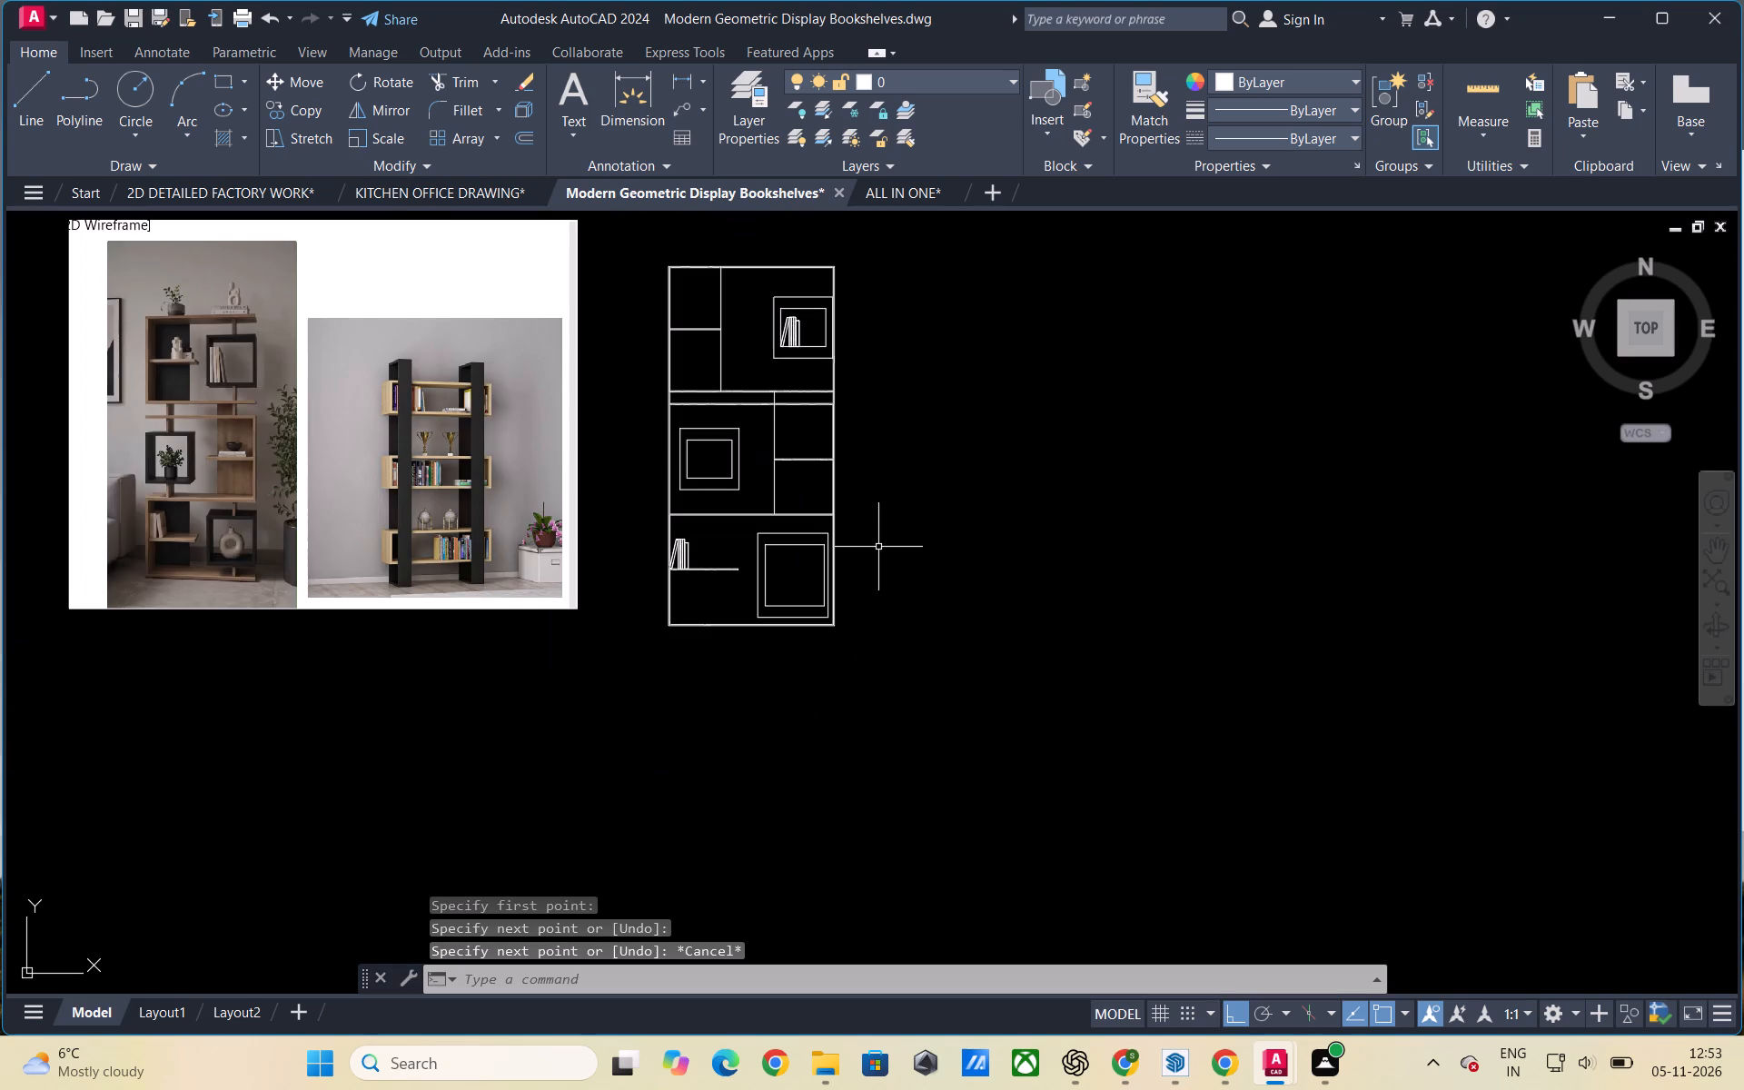
pyautogui.scroll(2, 816, 530)
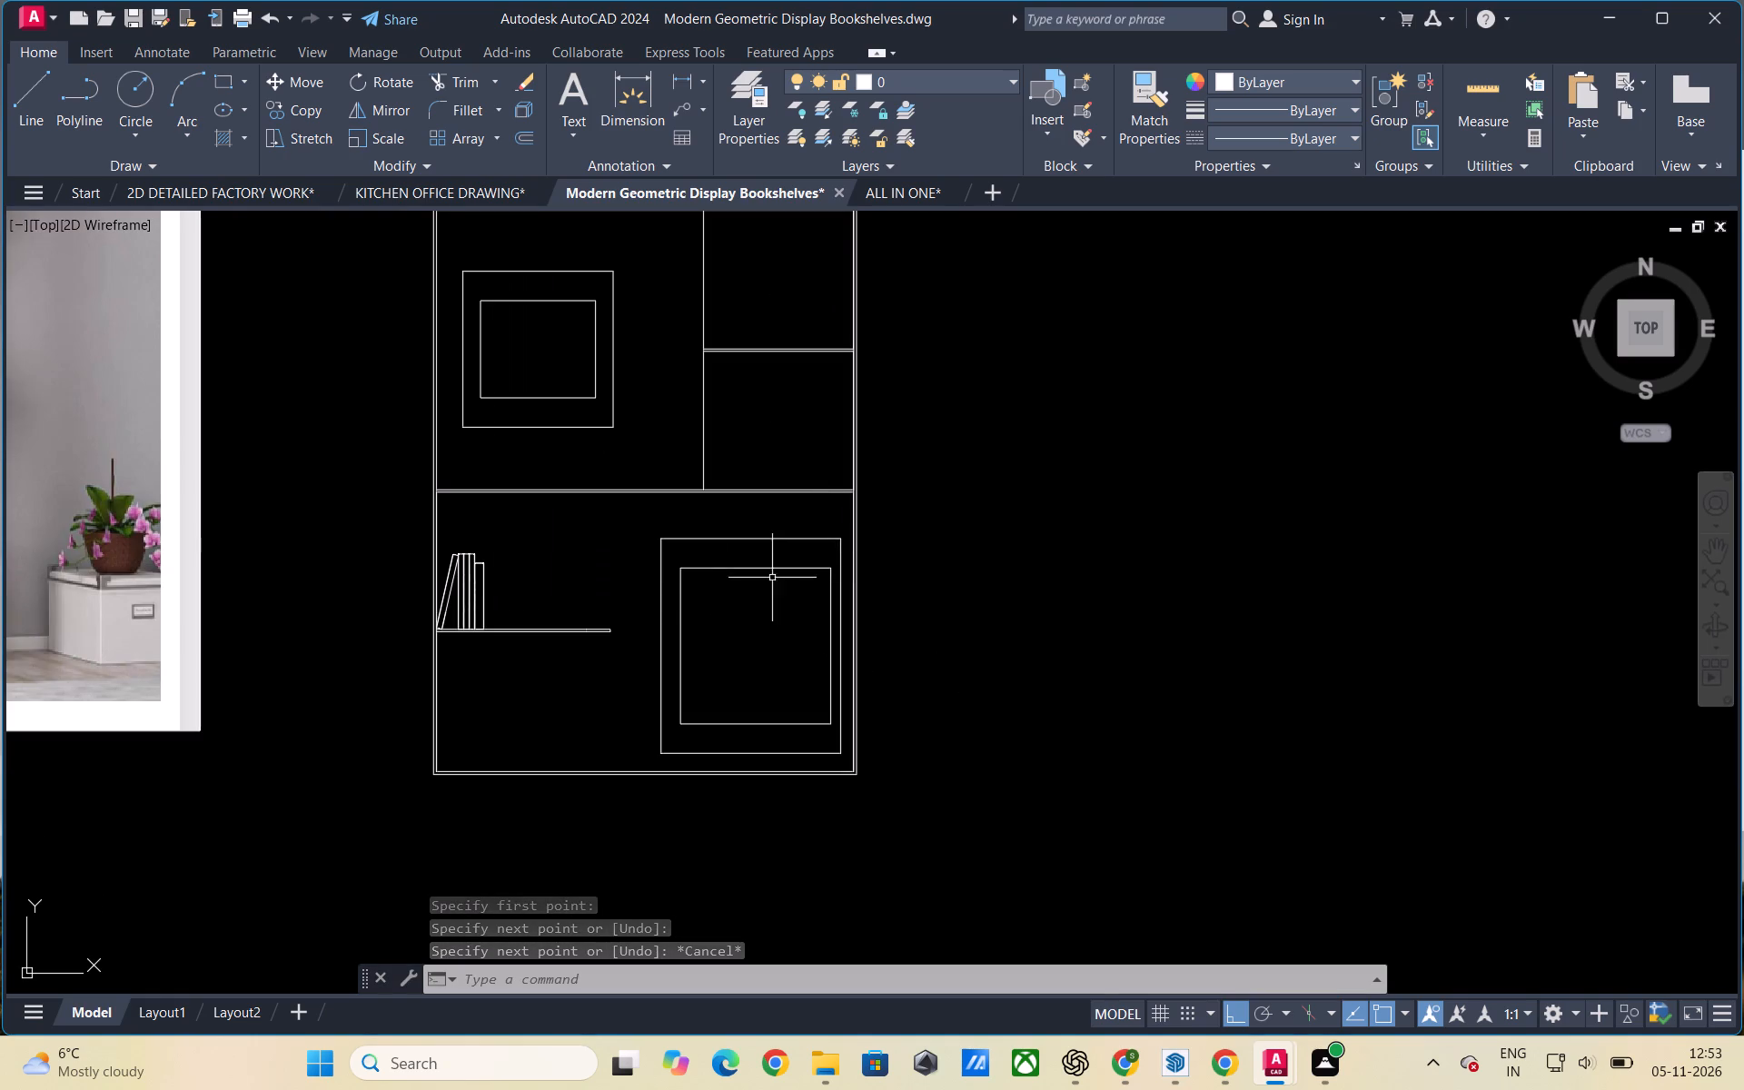
pyautogui.click(715, 540)
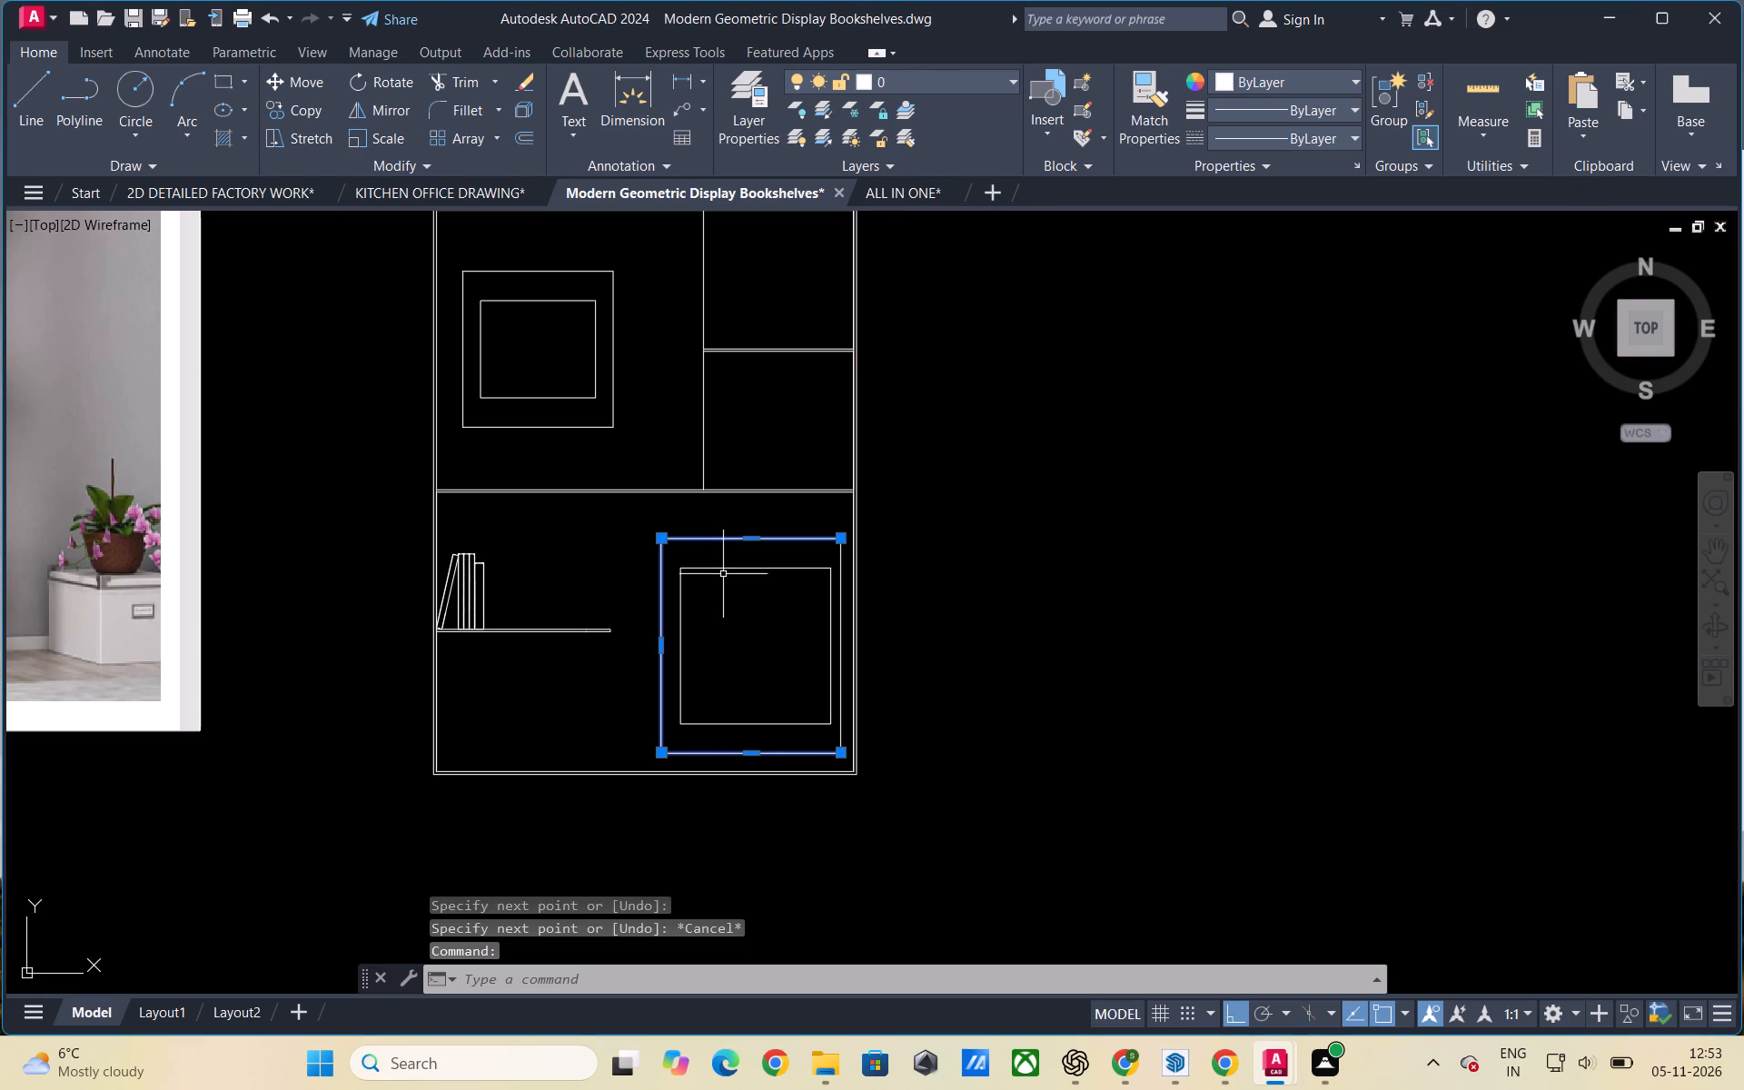
pyautogui.press('Escape')
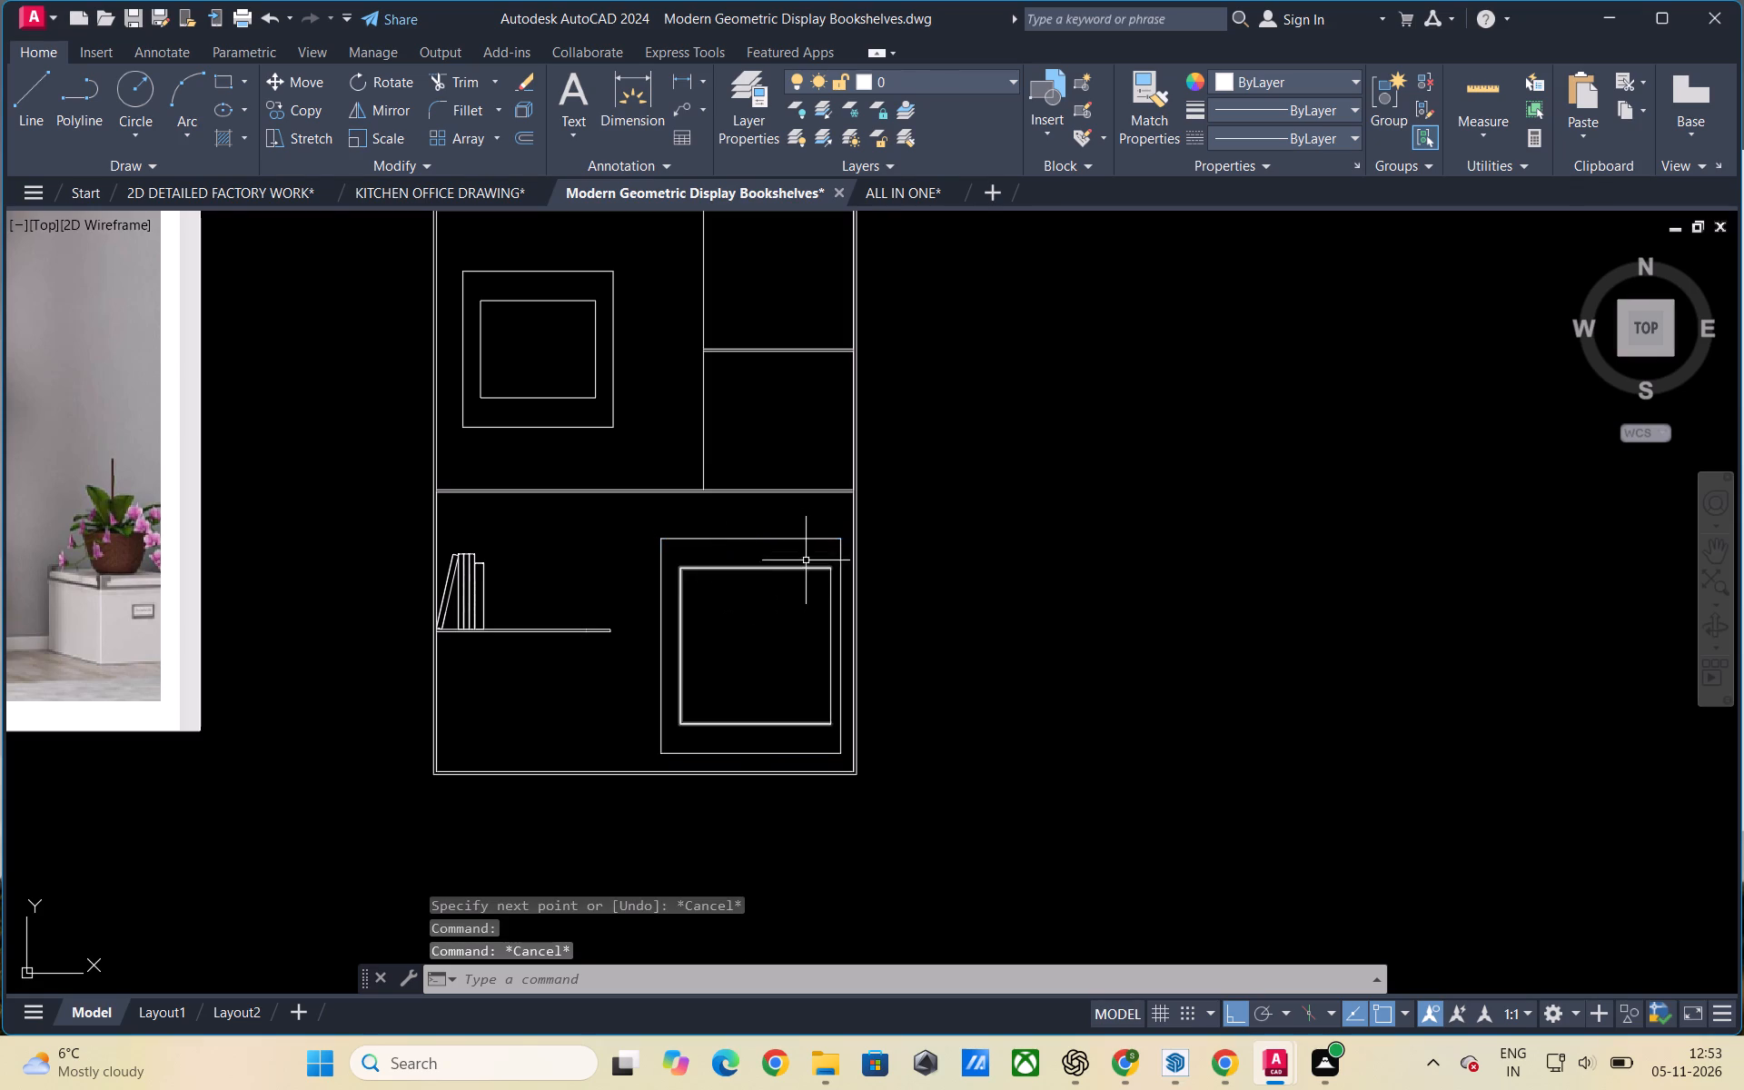
pyautogui.click(800, 535)
pyautogui.press('Escape')
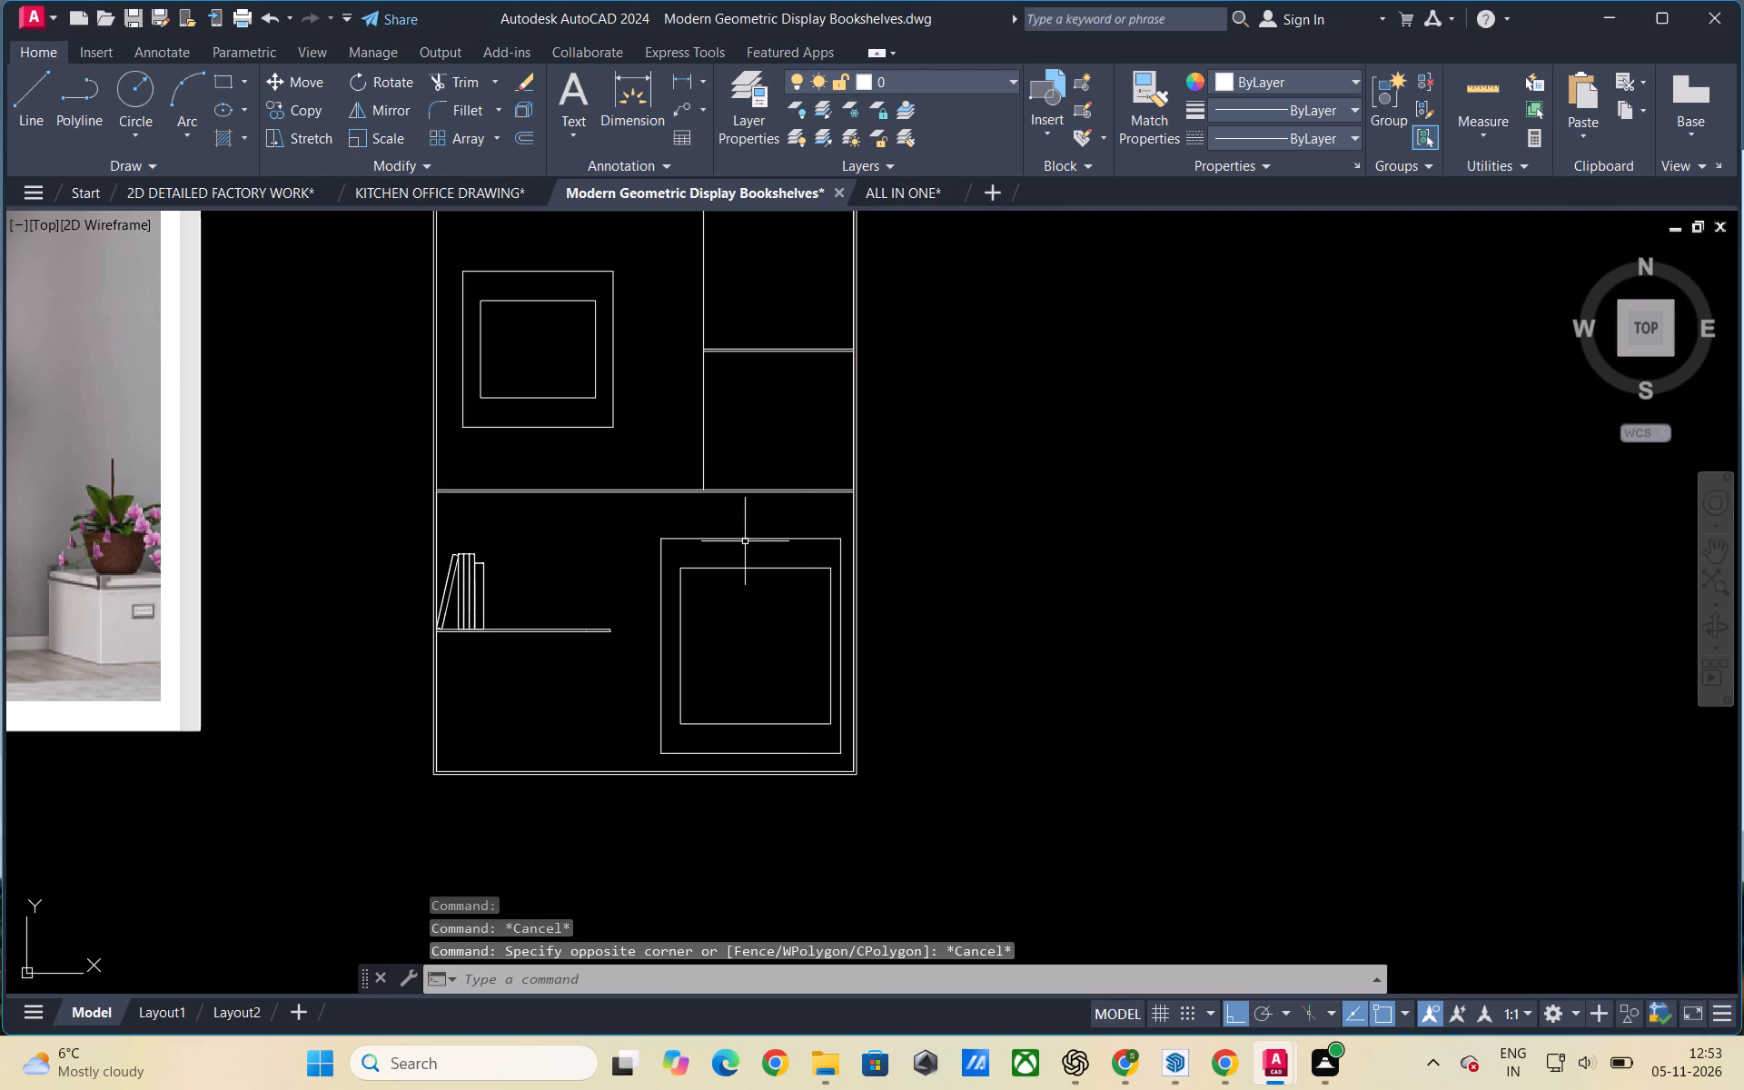
pyautogui.click(729, 537)
pyautogui.scroll(3, 857, 580)
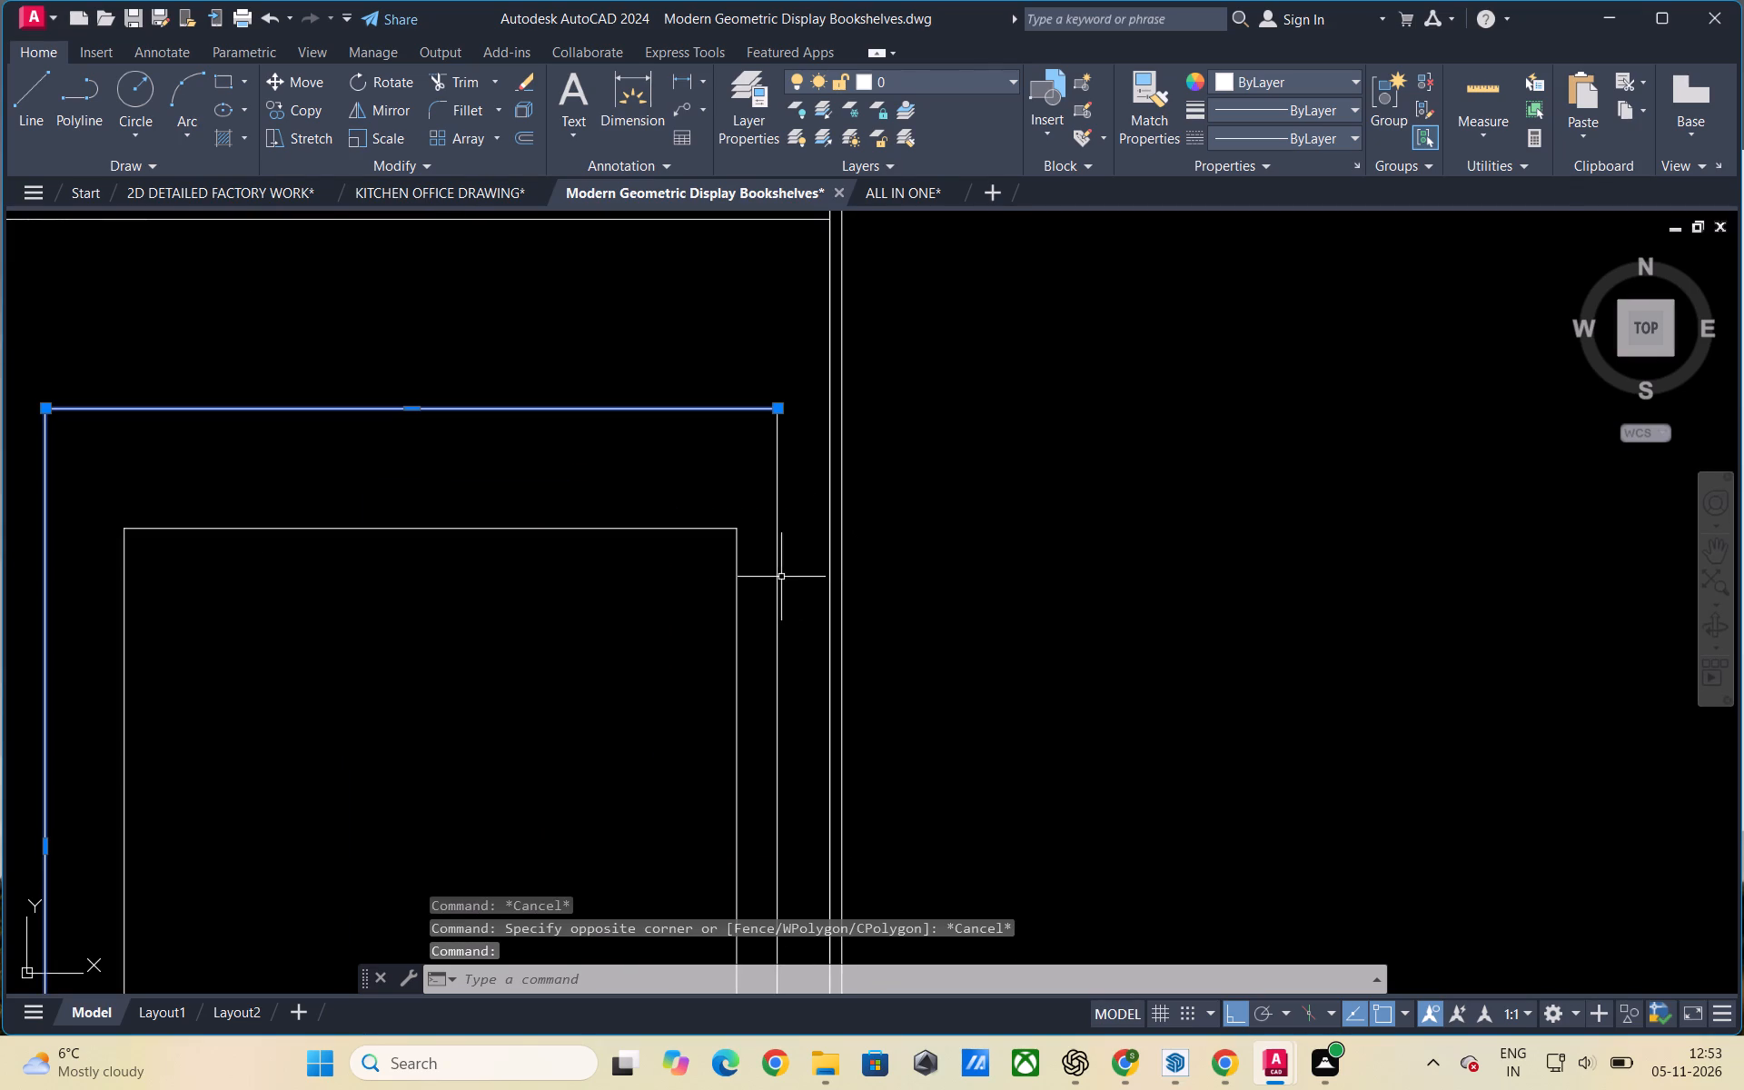
pyautogui.click(778, 575)
pyautogui.scroll(-3, 777, 537)
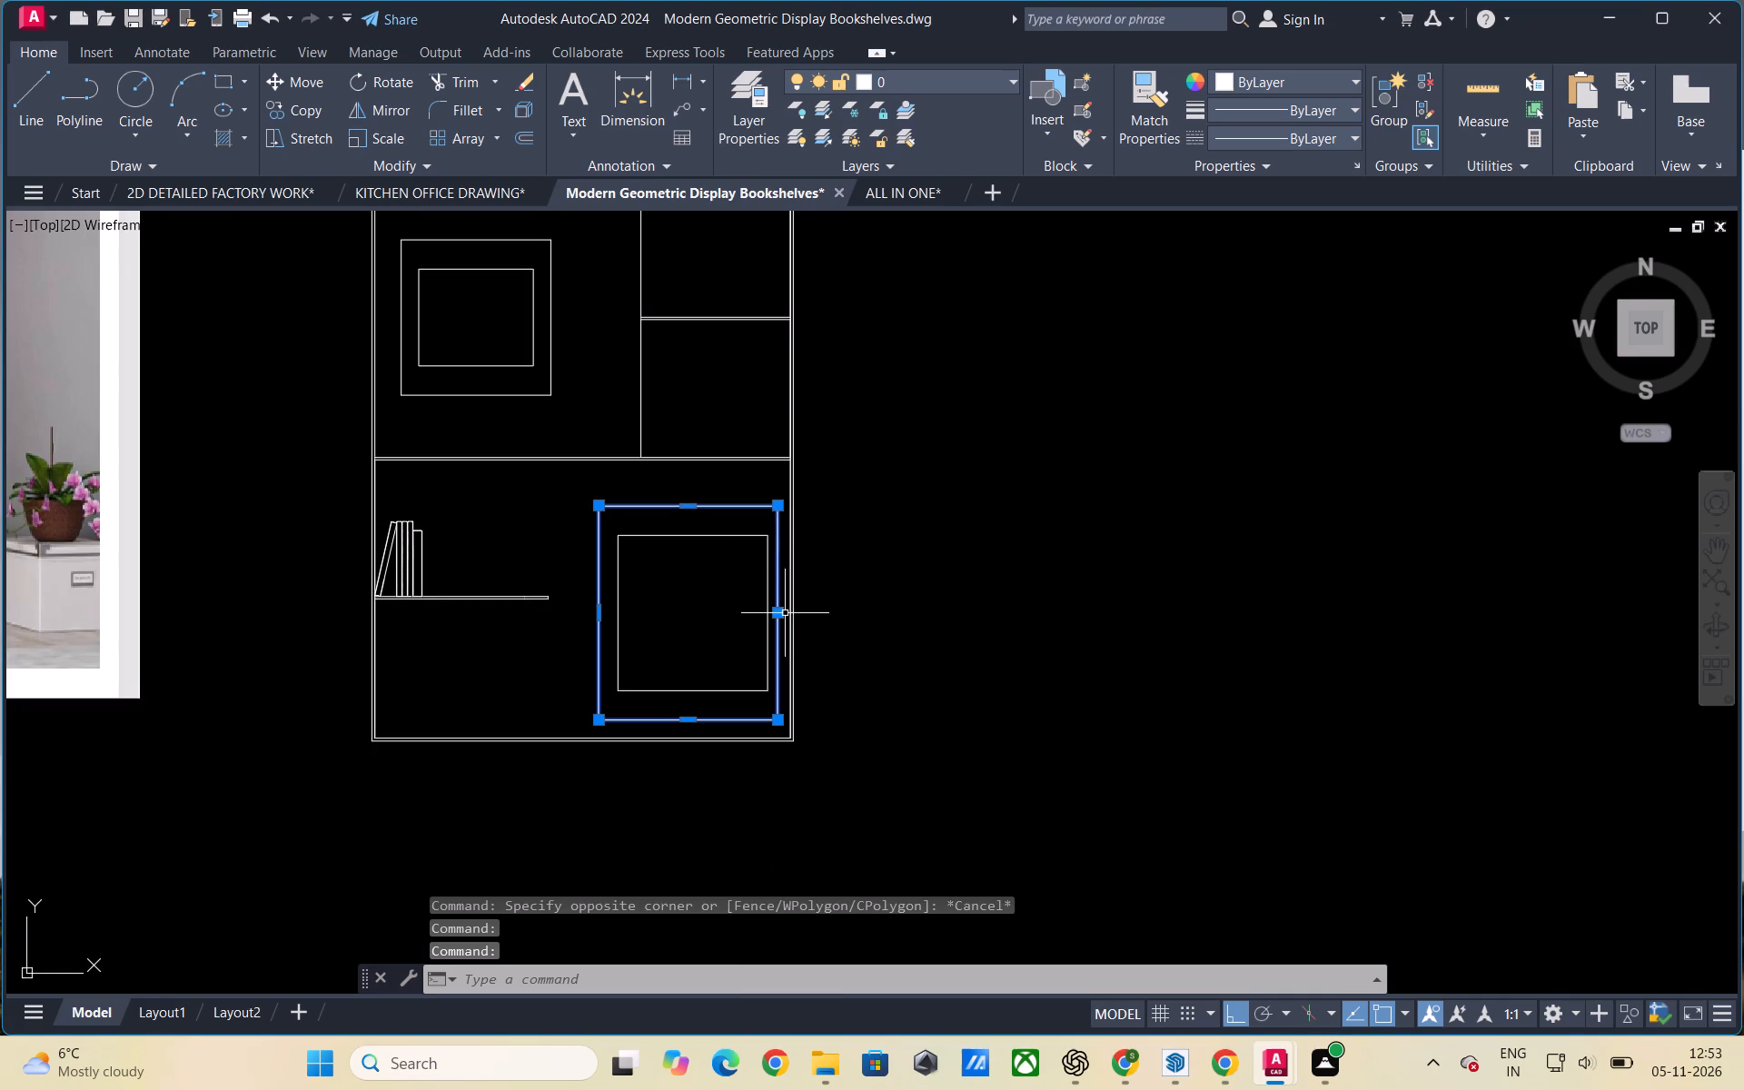
pyautogui.press('j')
pyautogui.press('Return')
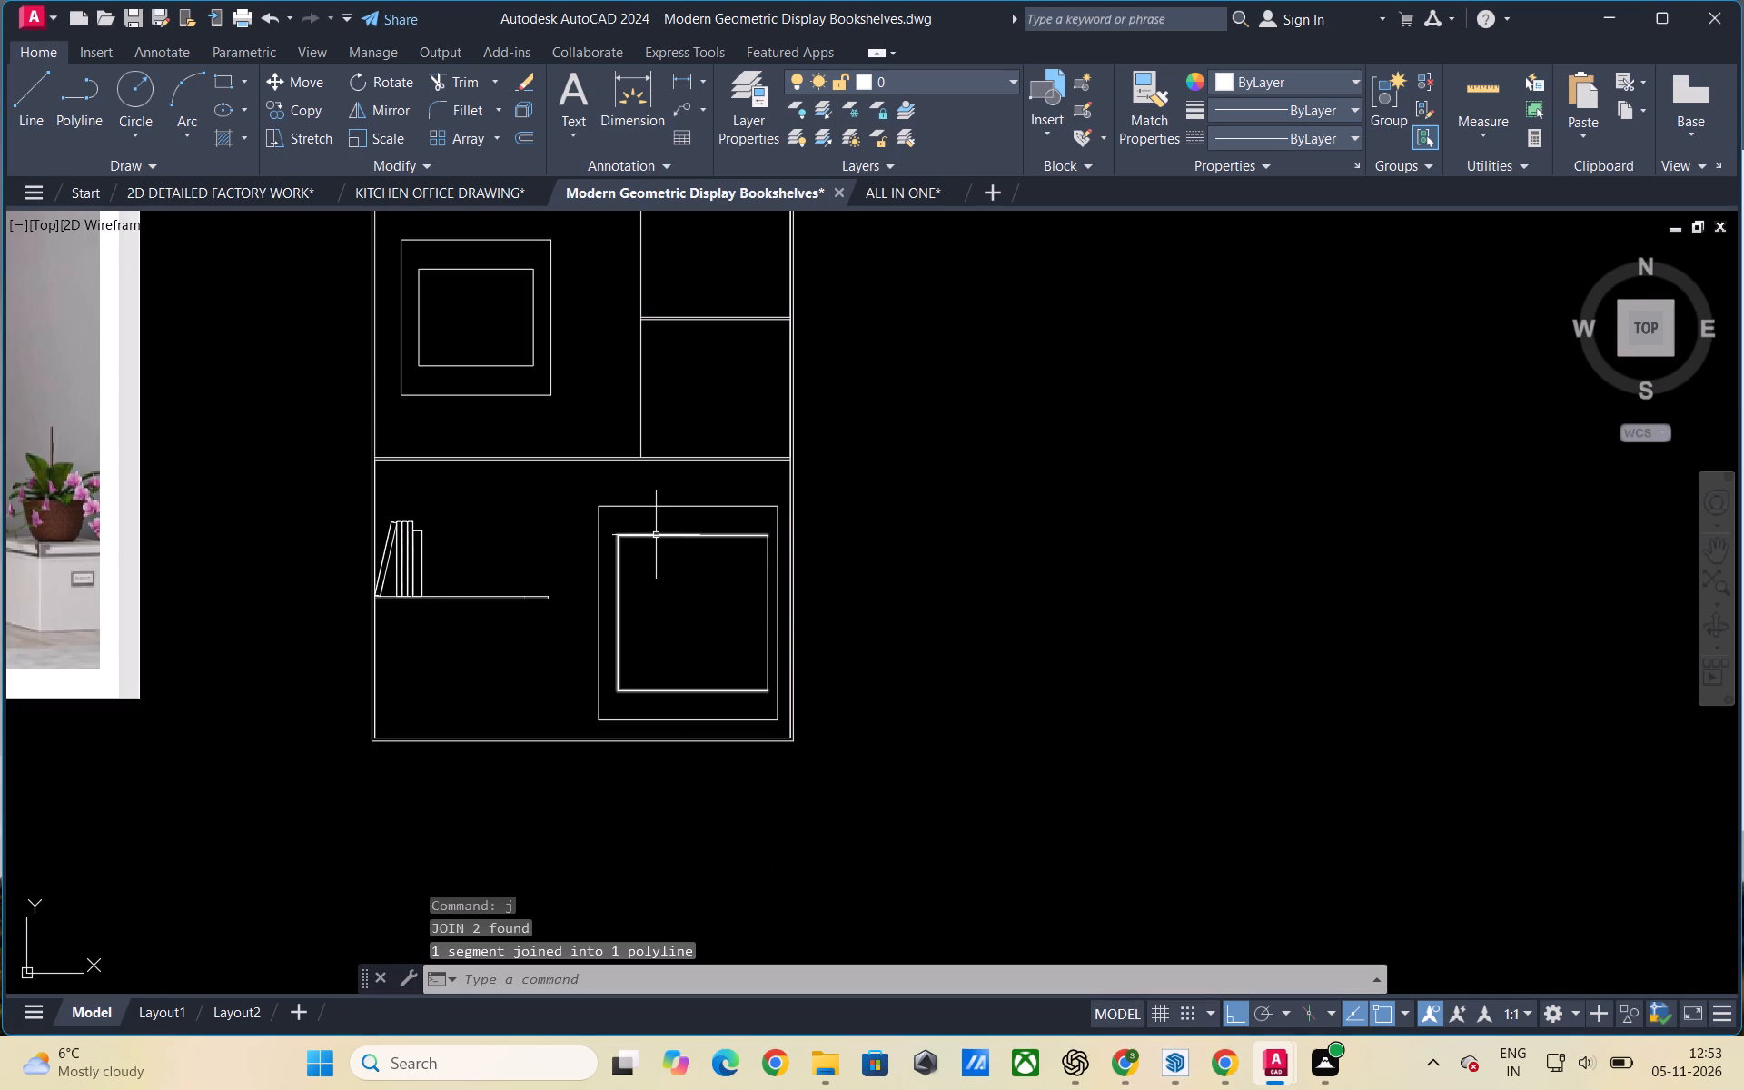
# Join the lower box's inner frame and its right-side line into one polyline.
pyautogui.click(656, 535)
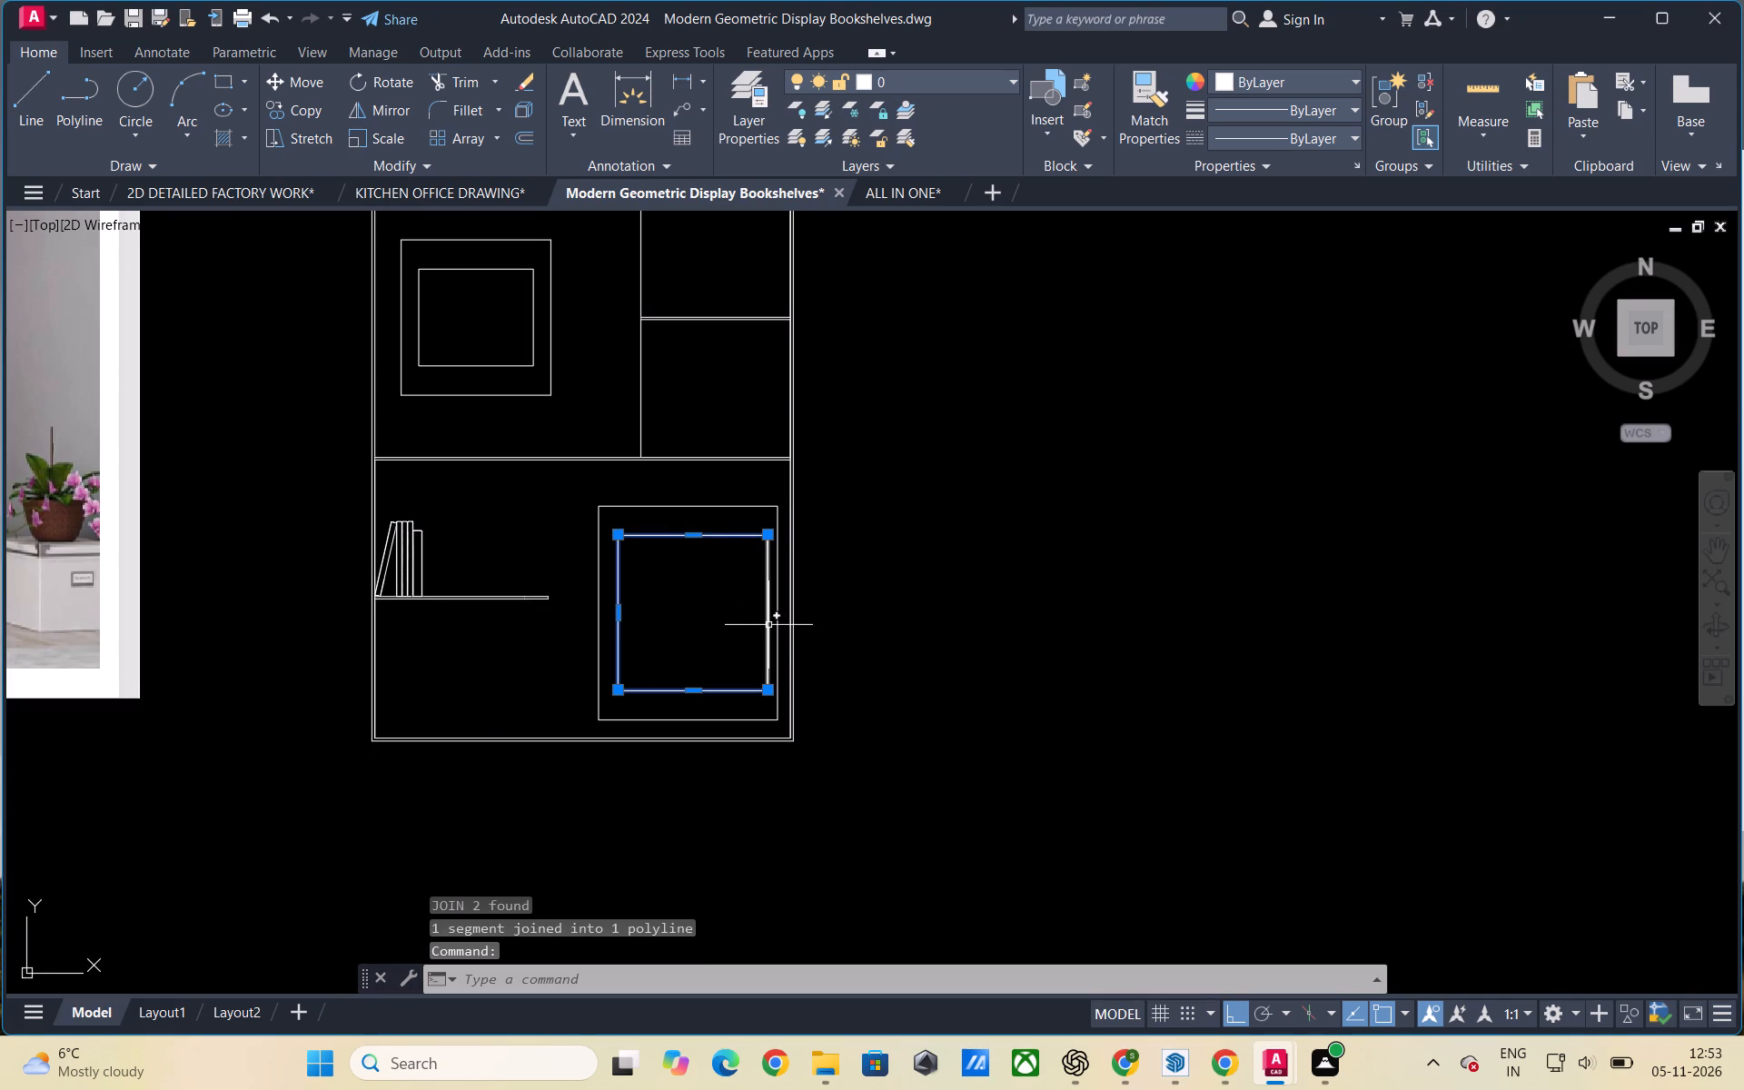
pyautogui.click(768, 625)
pyautogui.press('j')
pyautogui.press('Return')
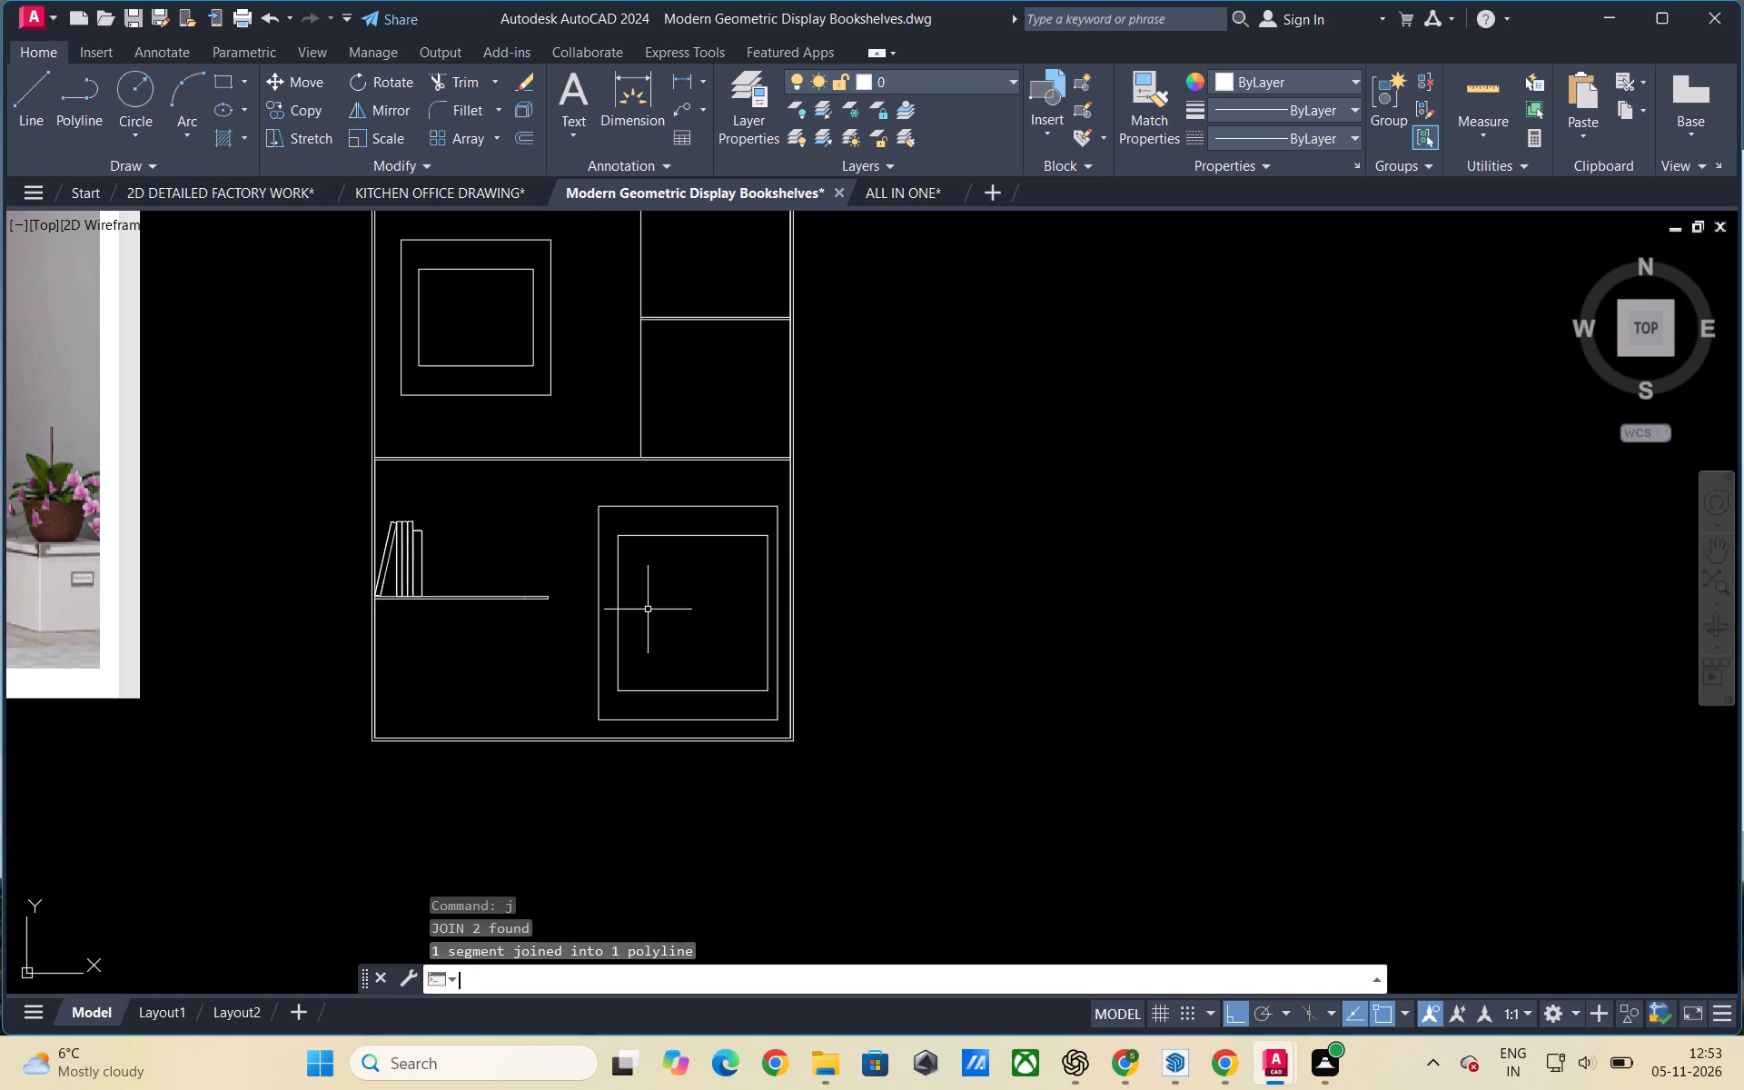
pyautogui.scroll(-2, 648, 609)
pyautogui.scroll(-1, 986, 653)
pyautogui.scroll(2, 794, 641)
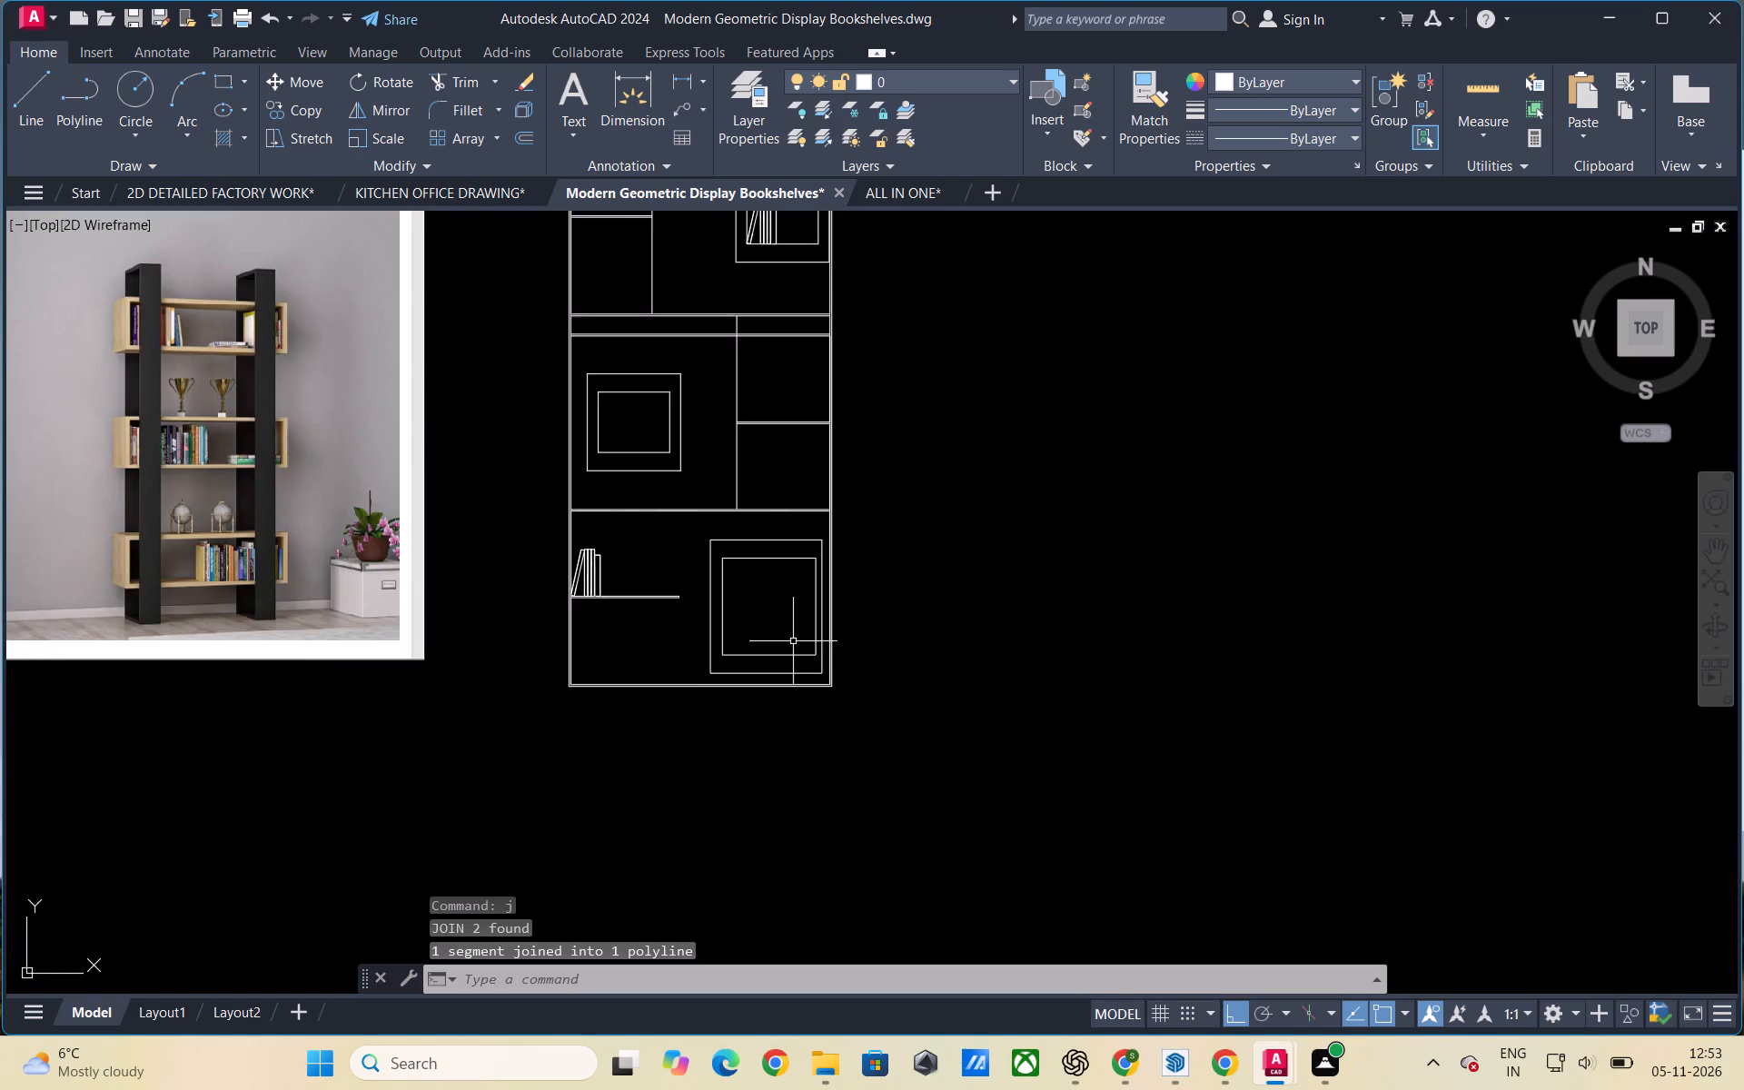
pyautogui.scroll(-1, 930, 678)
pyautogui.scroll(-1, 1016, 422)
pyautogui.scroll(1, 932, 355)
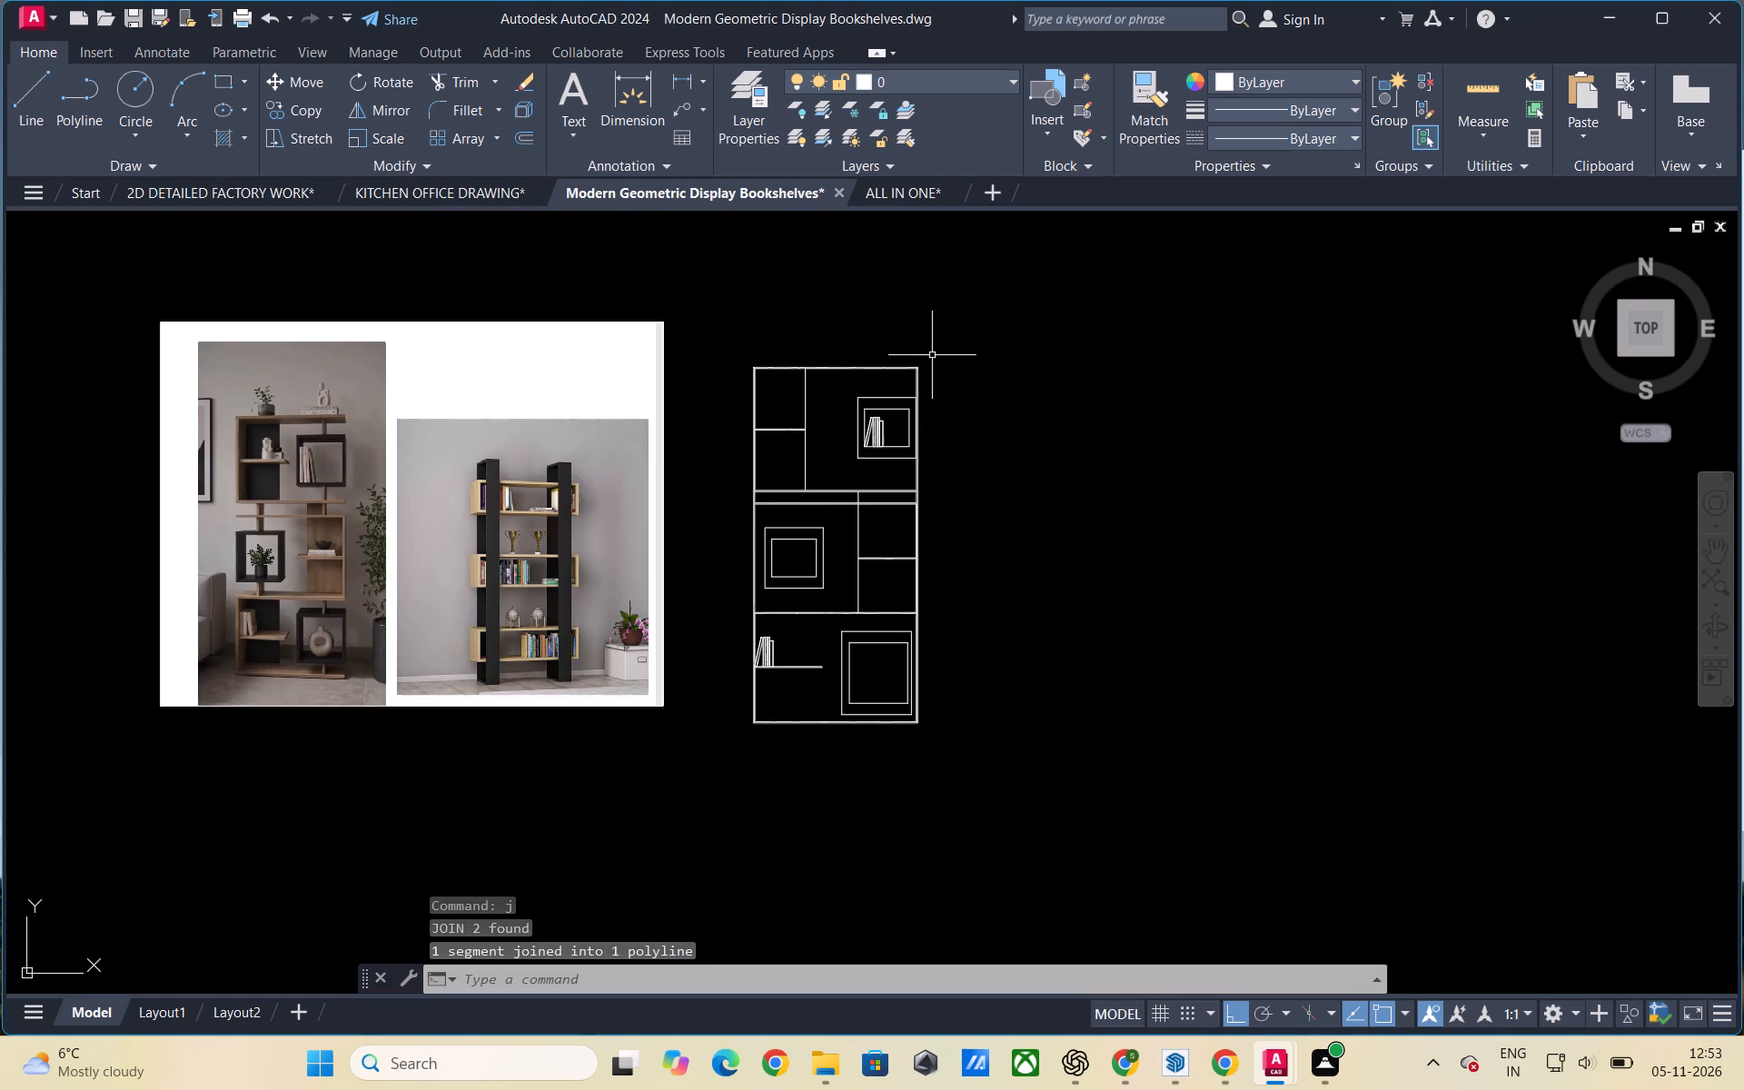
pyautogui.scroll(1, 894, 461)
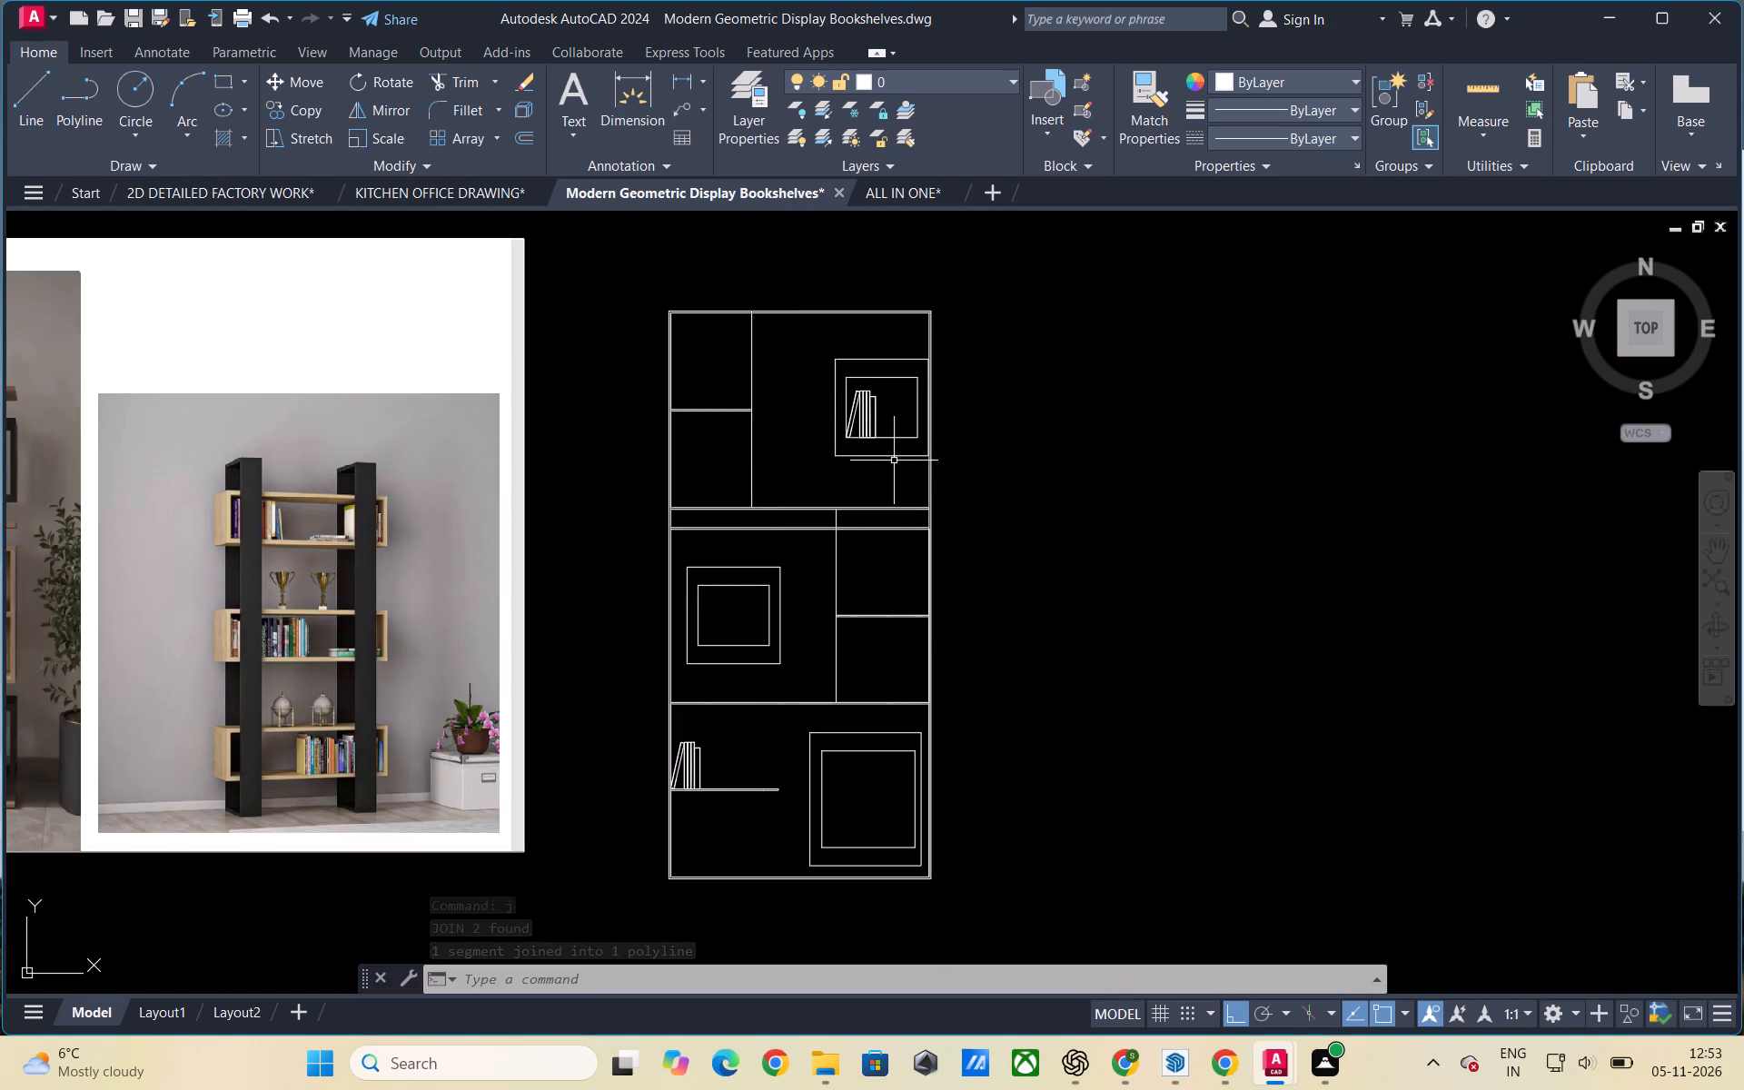
# Delete the inner frame around the books in the upper compartment's square box.
pyautogui.scroll(-1, 893, 461)
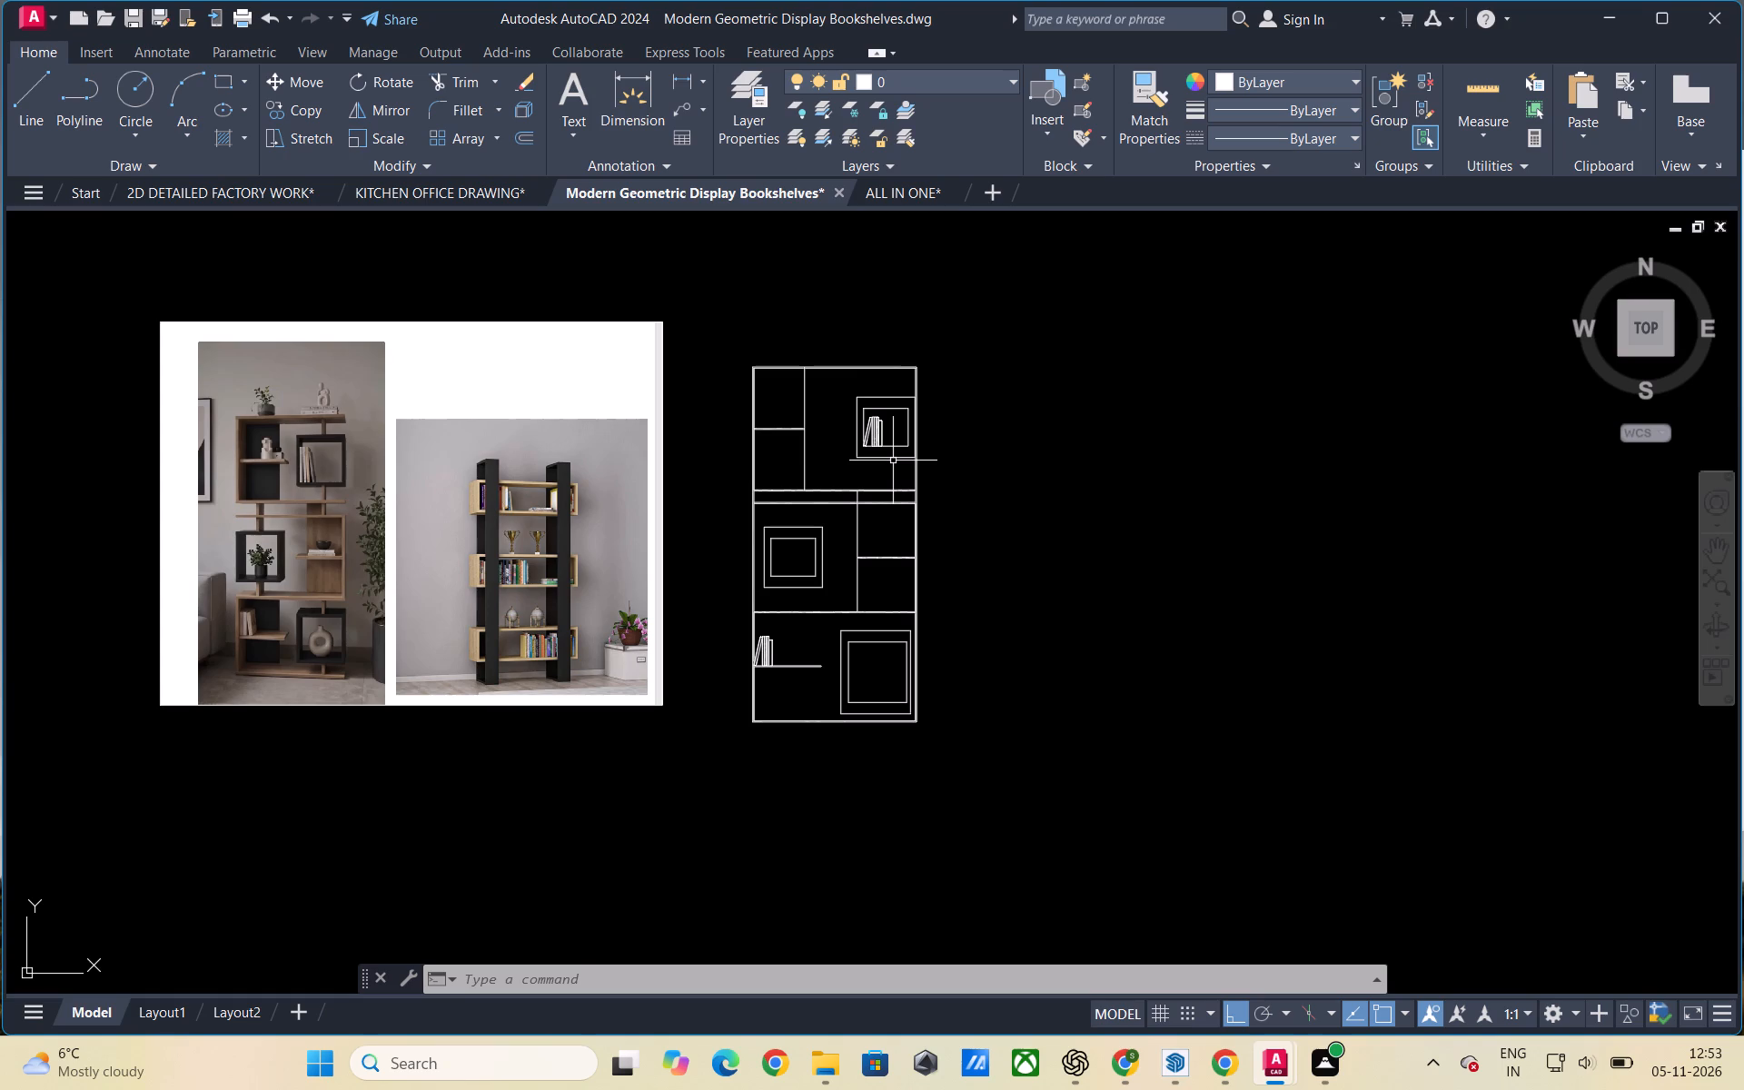
pyautogui.scroll(1, 893, 420)
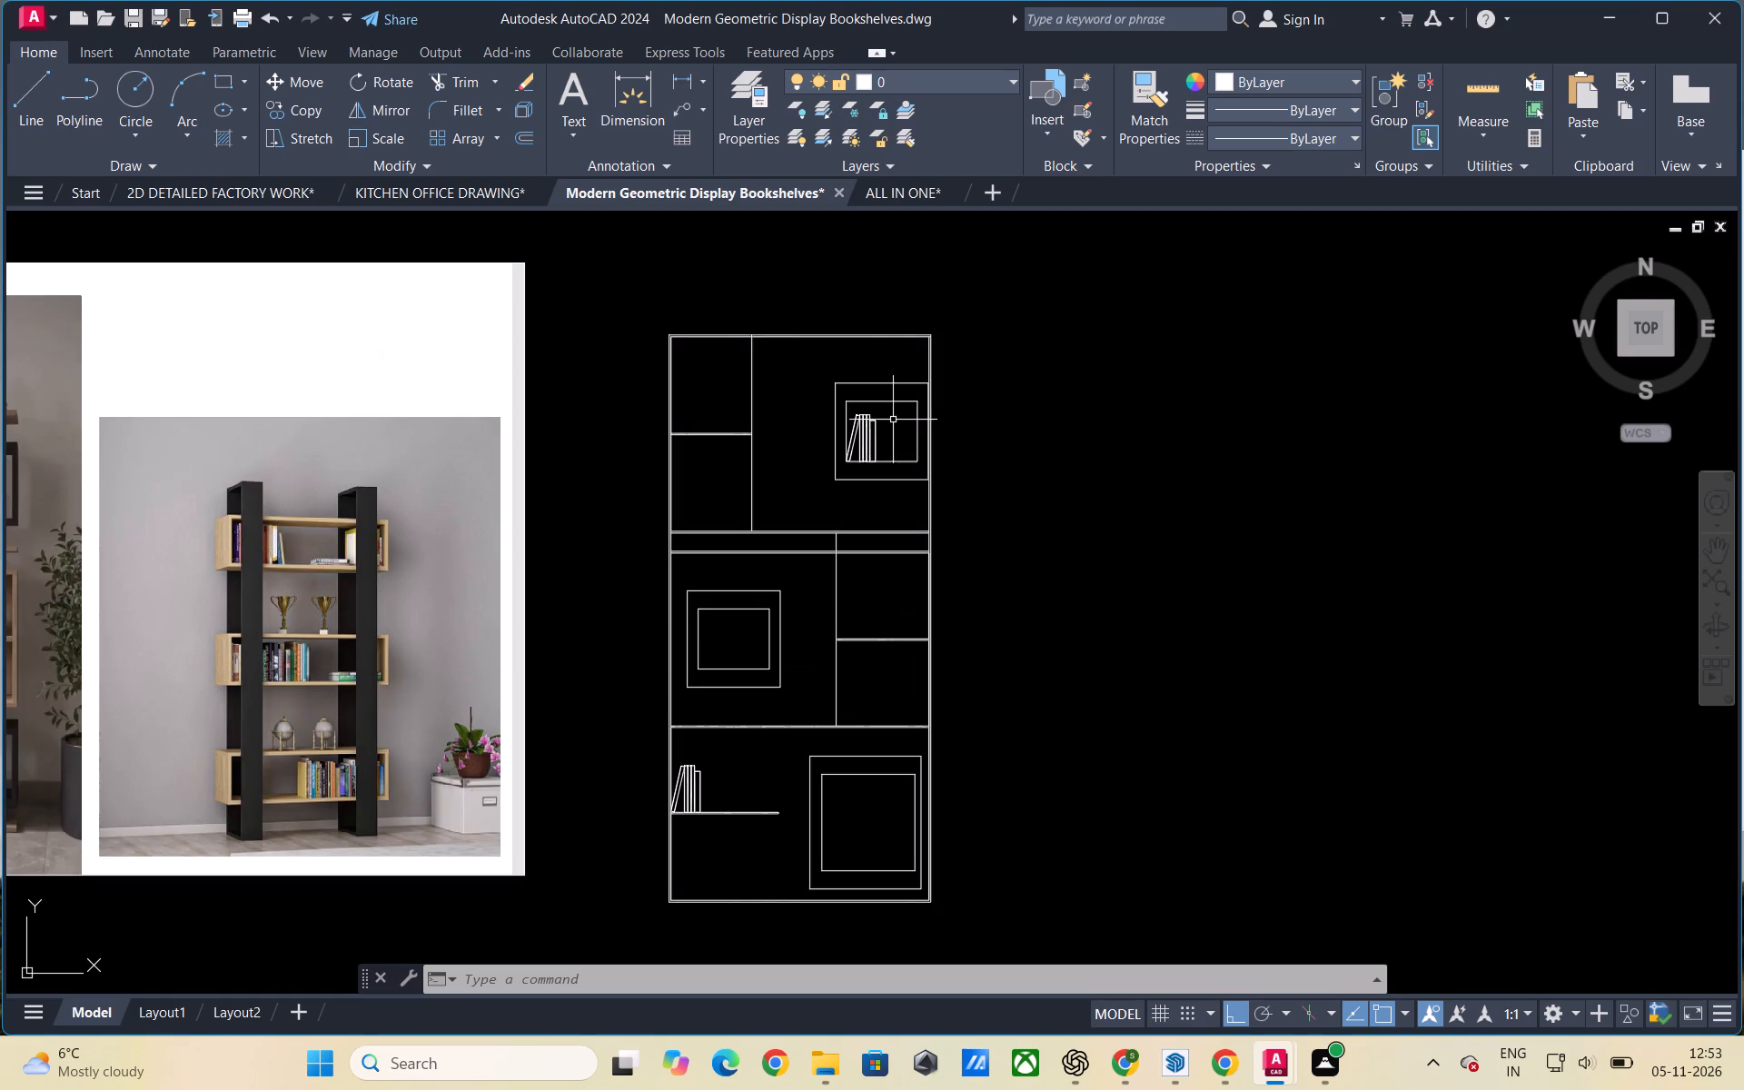
pyautogui.scroll(2, 888, 448)
pyautogui.click(884, 485)
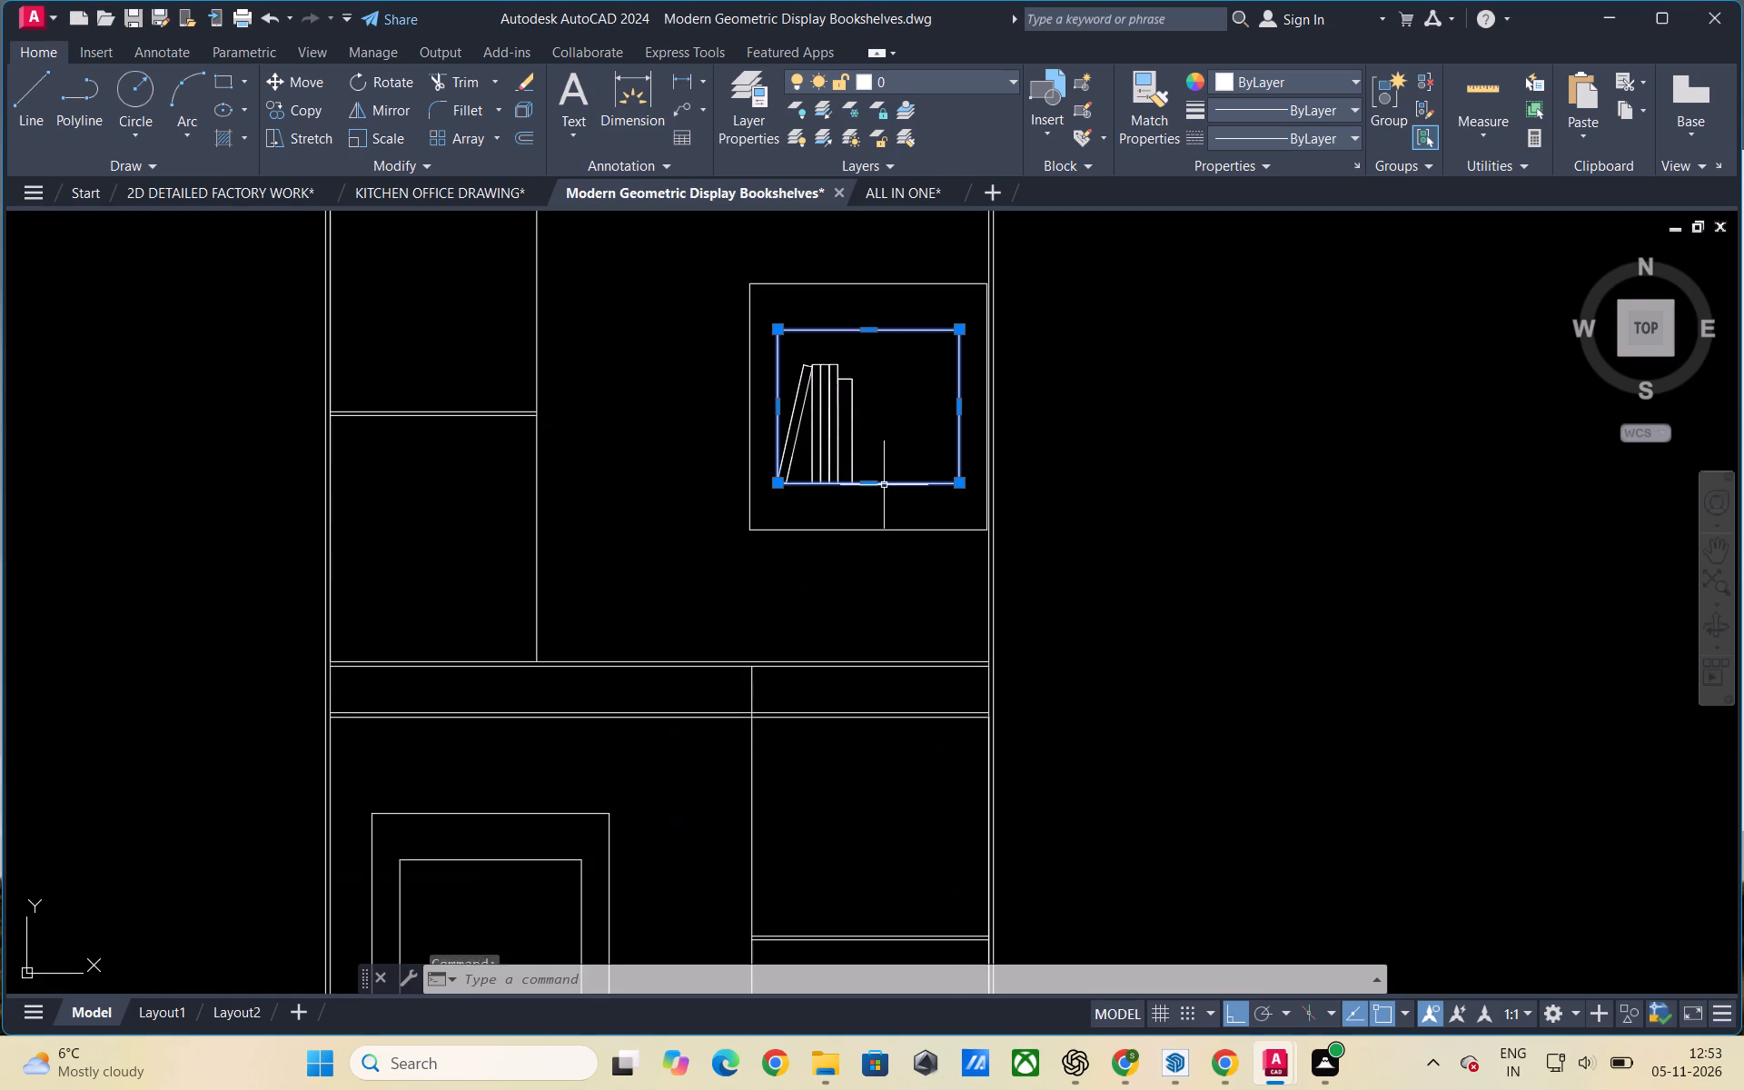
pyautogui.press('Delete')
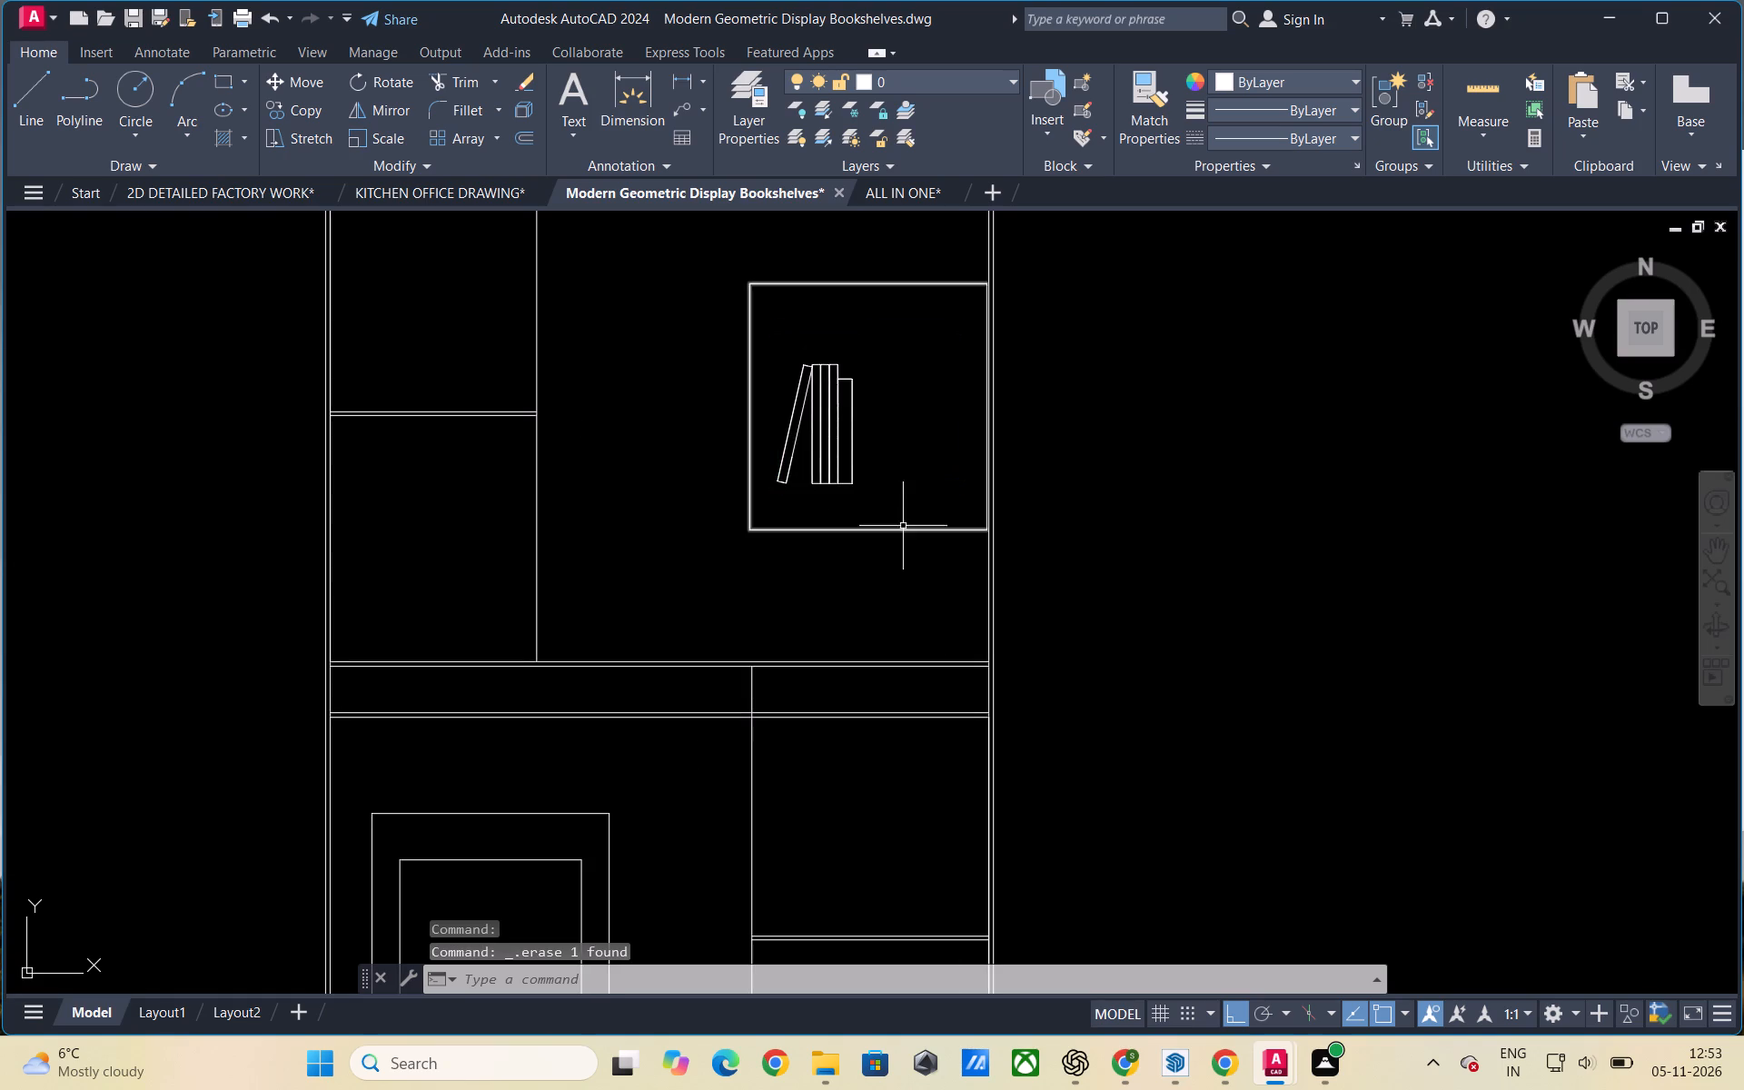
# Move the upper box's book group horizontally out of the bookshelf into the empty space to its right.
pyautogui.click(879, 495)
pyautogui.click(770, 322)
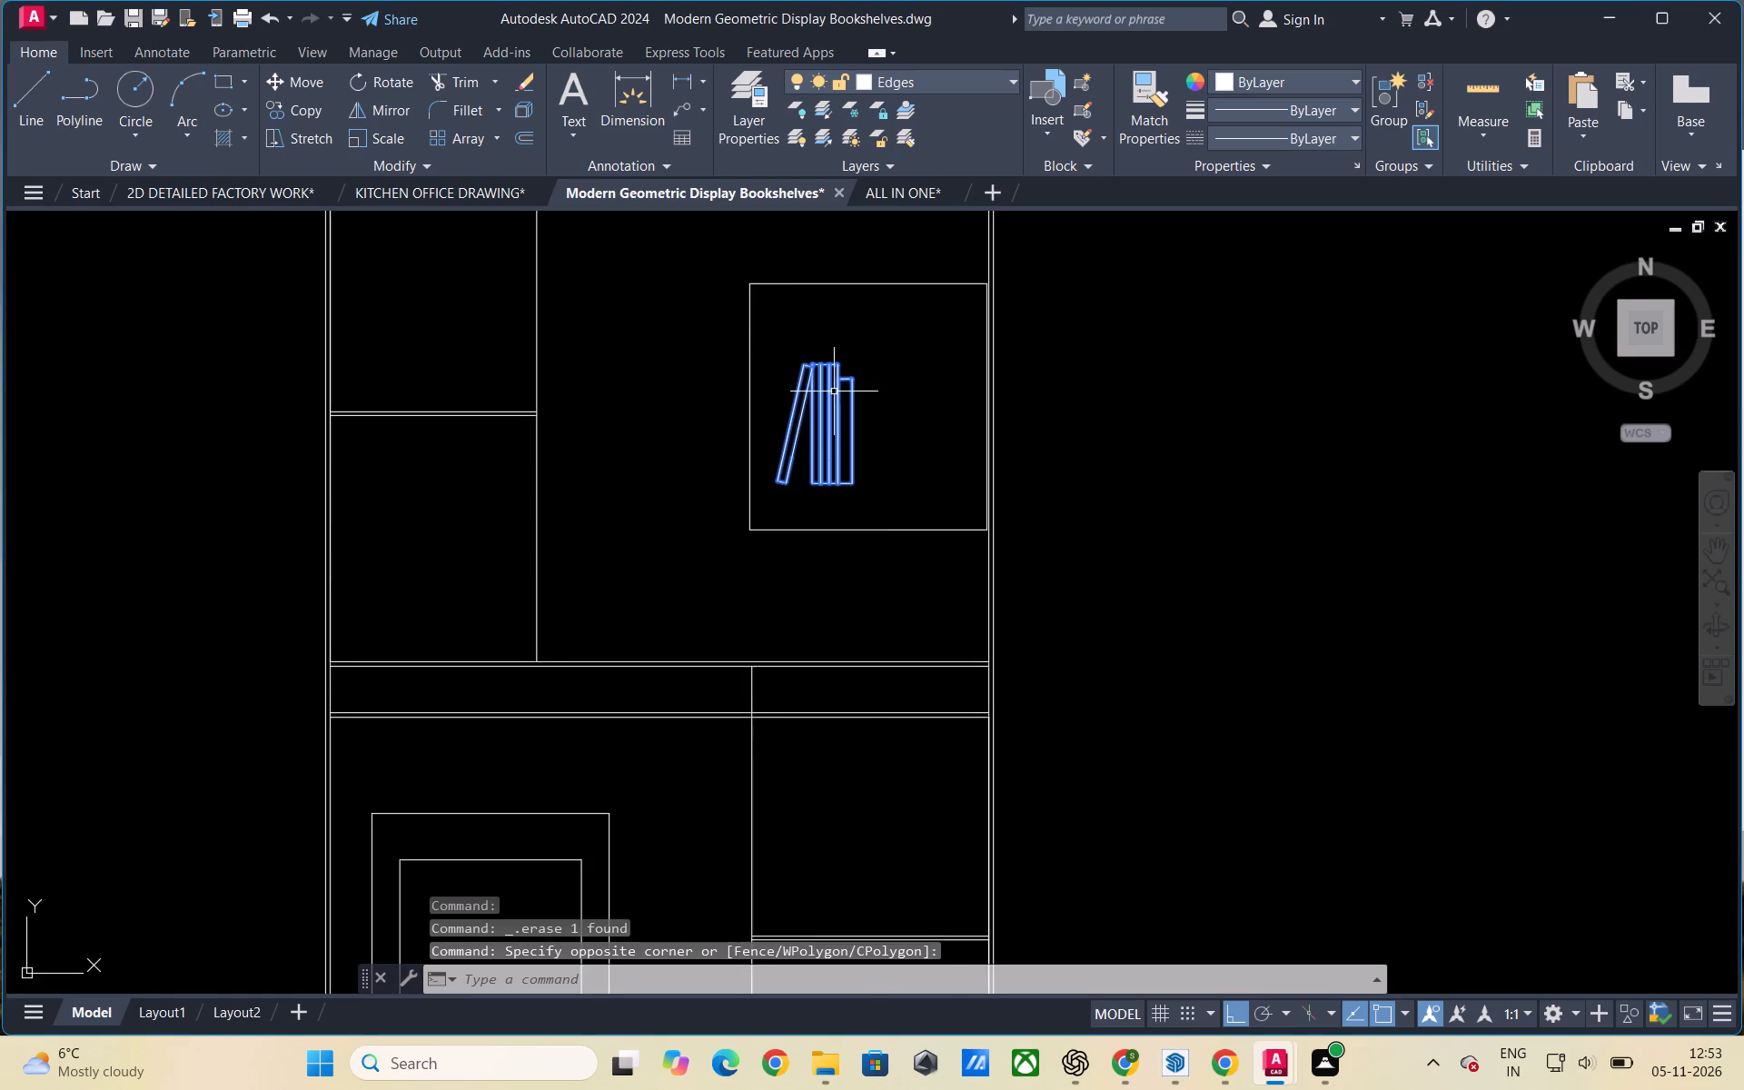
pyautogui.rightClick(834, 391)
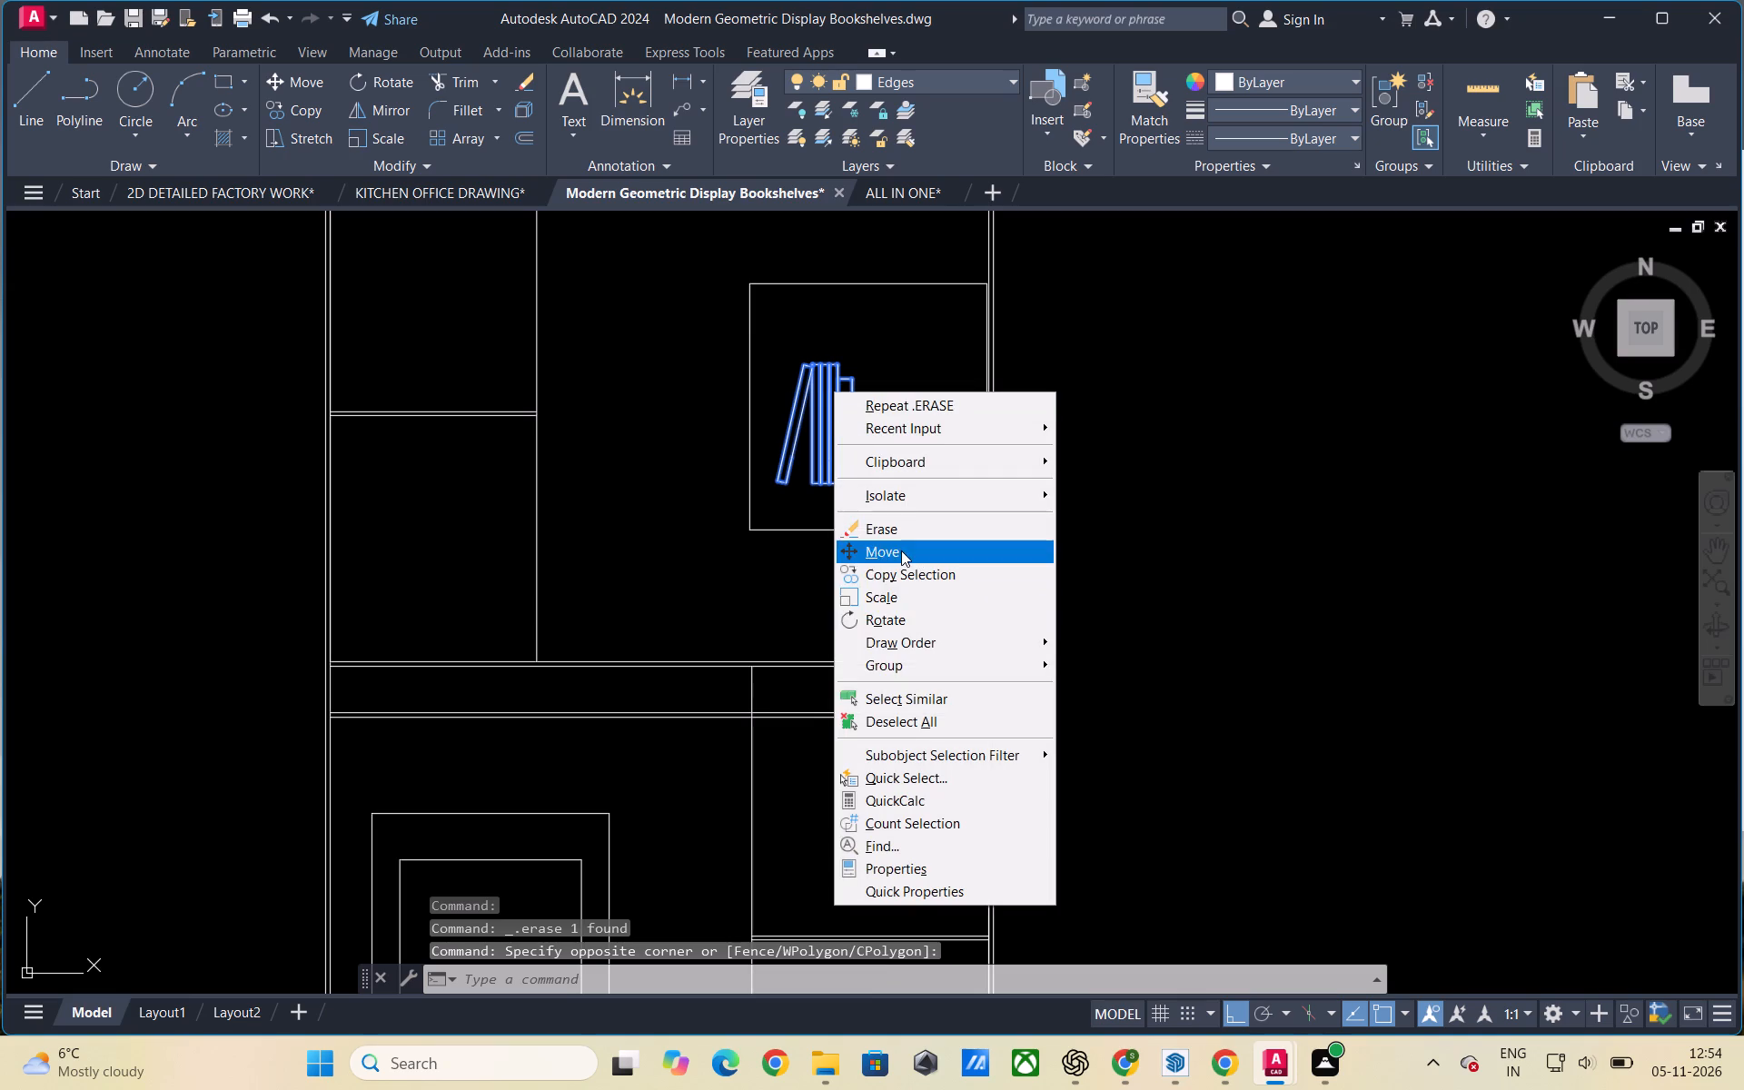
pyautogui.click(901, 550)
pyautogui.click(825, 486)
pyautogui.click(1313, 530)
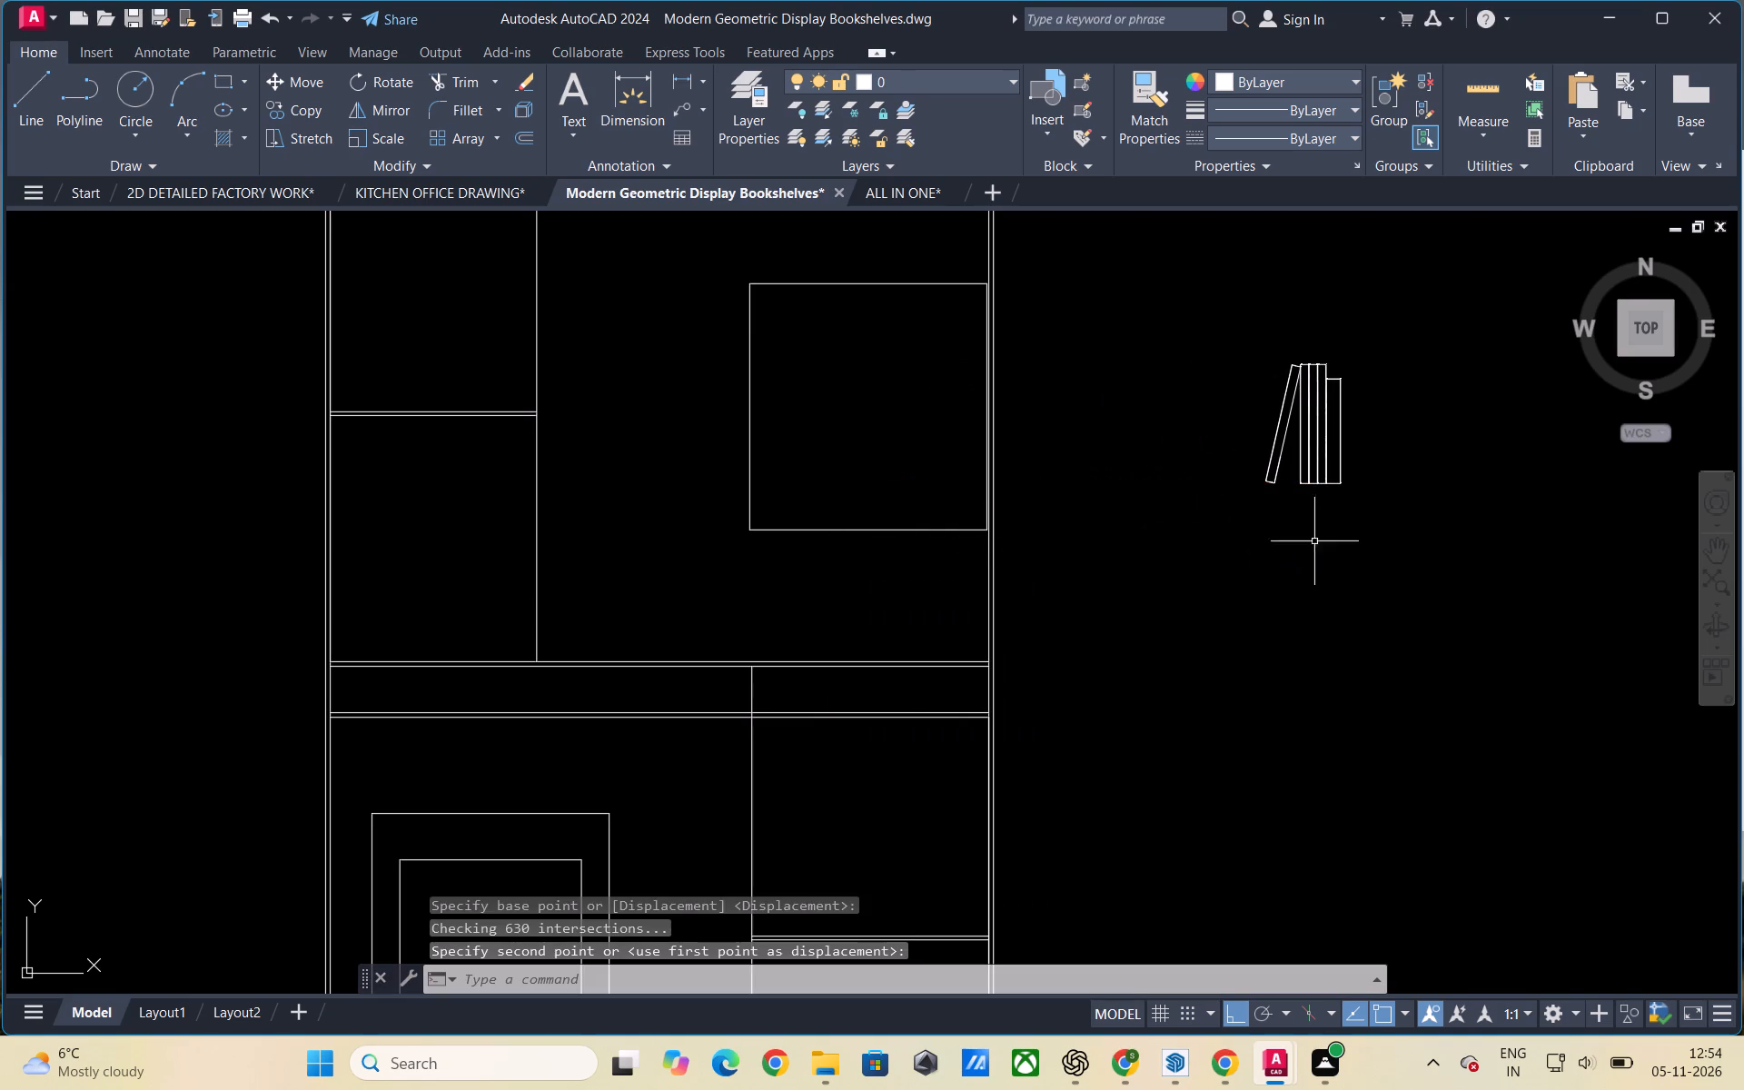
pyautogui.press('Escape')
# Delete the remaining outer frame of the upper compartment's square box.
pyautogui.click(814, 531)
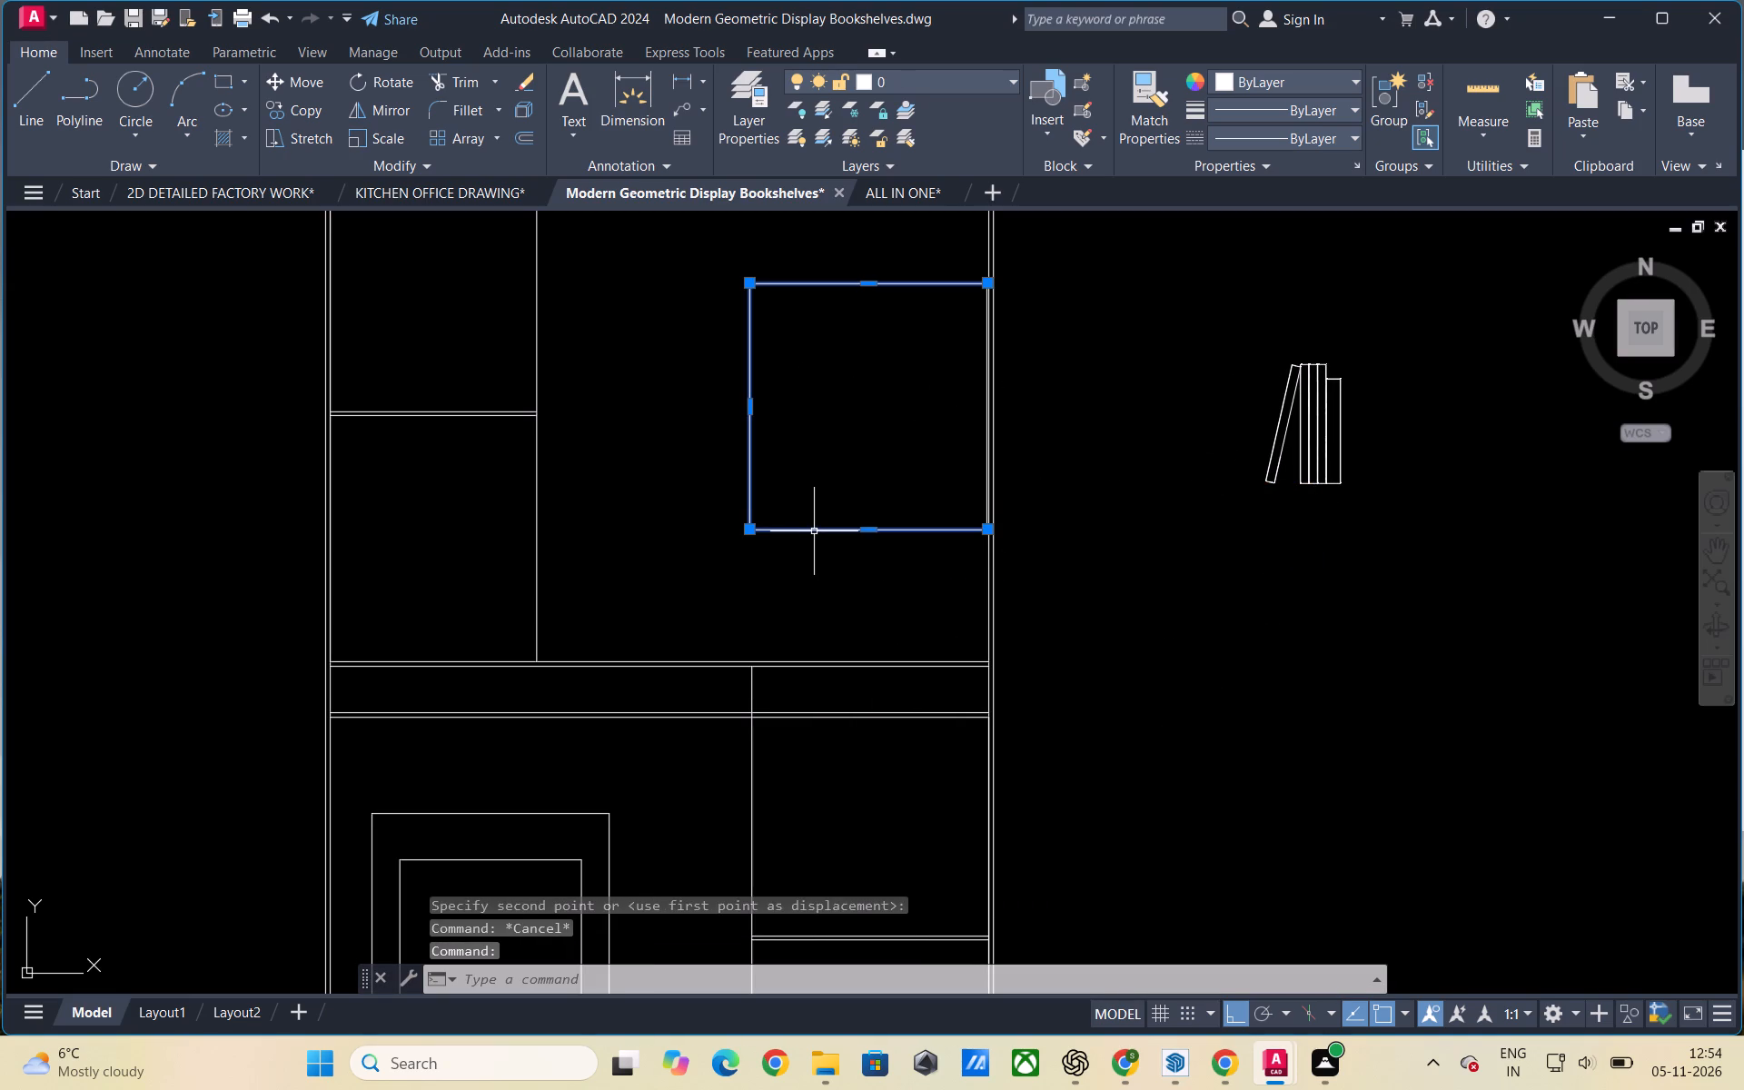
pyautogui.press('Delete')
# Copy the lower square box's outer and inner frames straight up into the large upper compartment, using the outer frame's lower-right corner as base point.
pyautogui.scroll(-1, 814, 532)
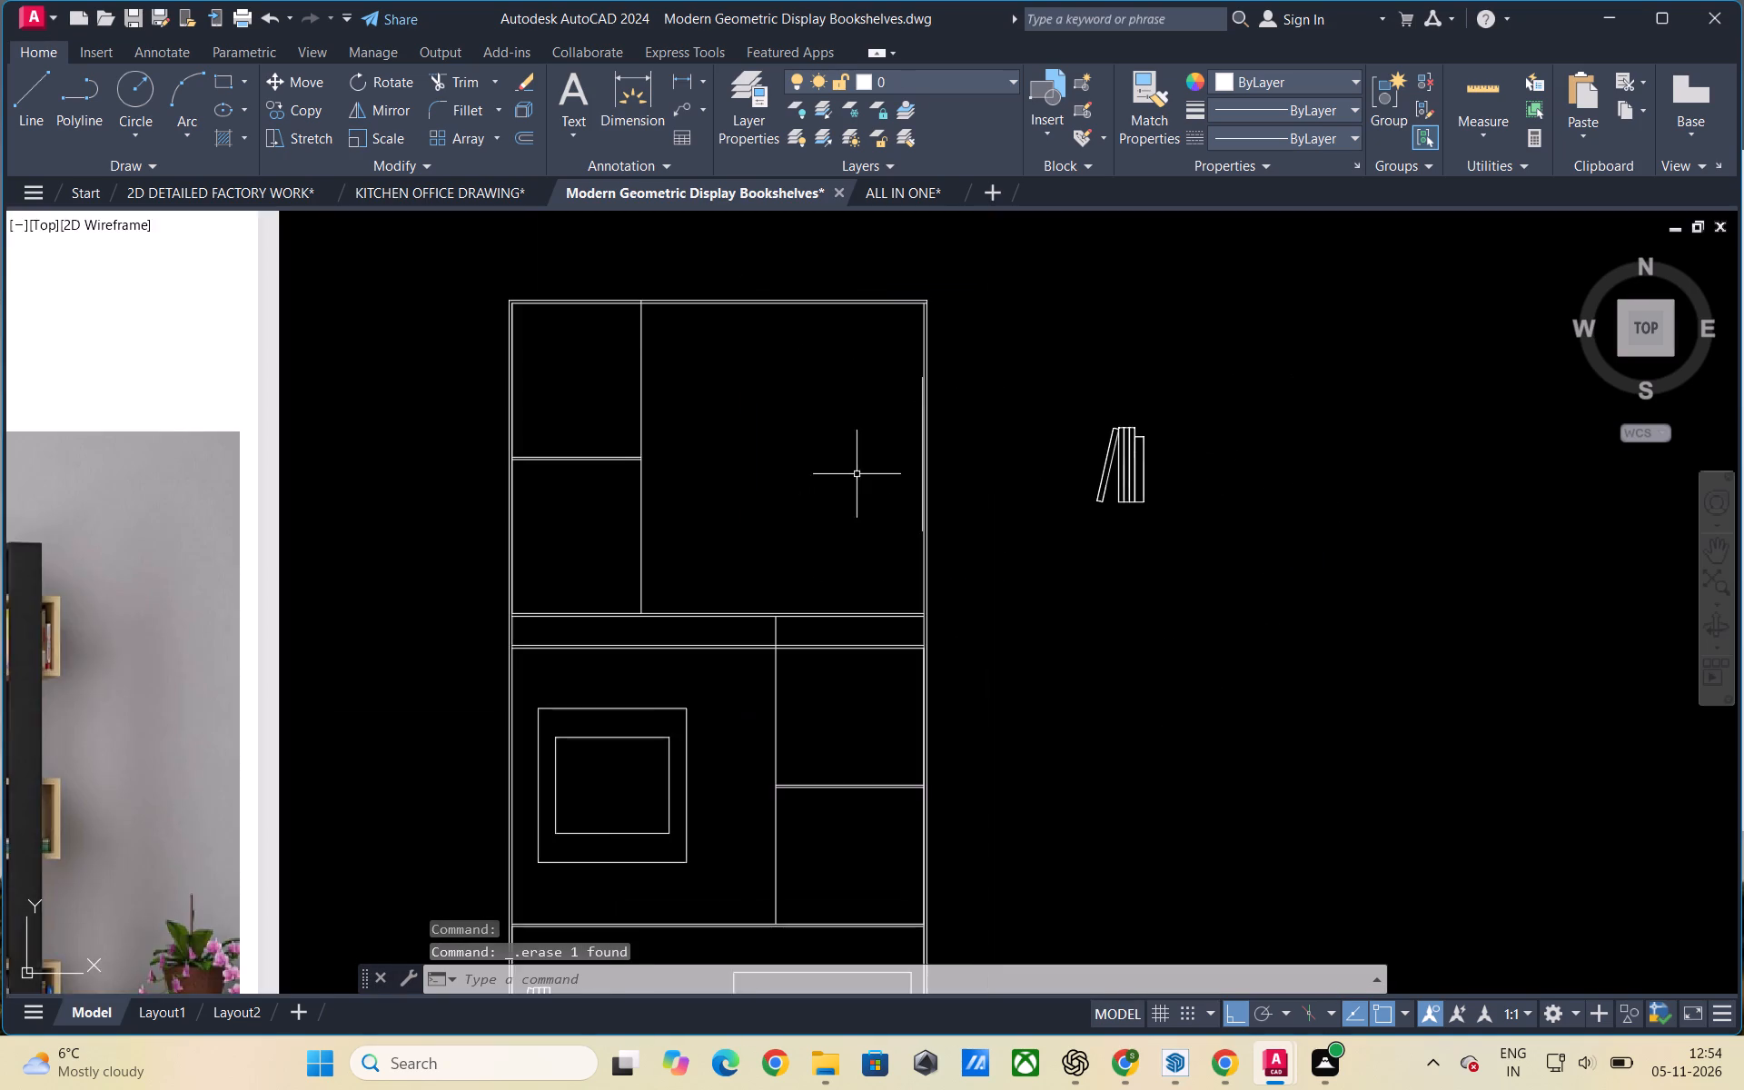
pyautogui.scroll(-2, 860, 469)
pyautogui.scroll(1, 843, 794)
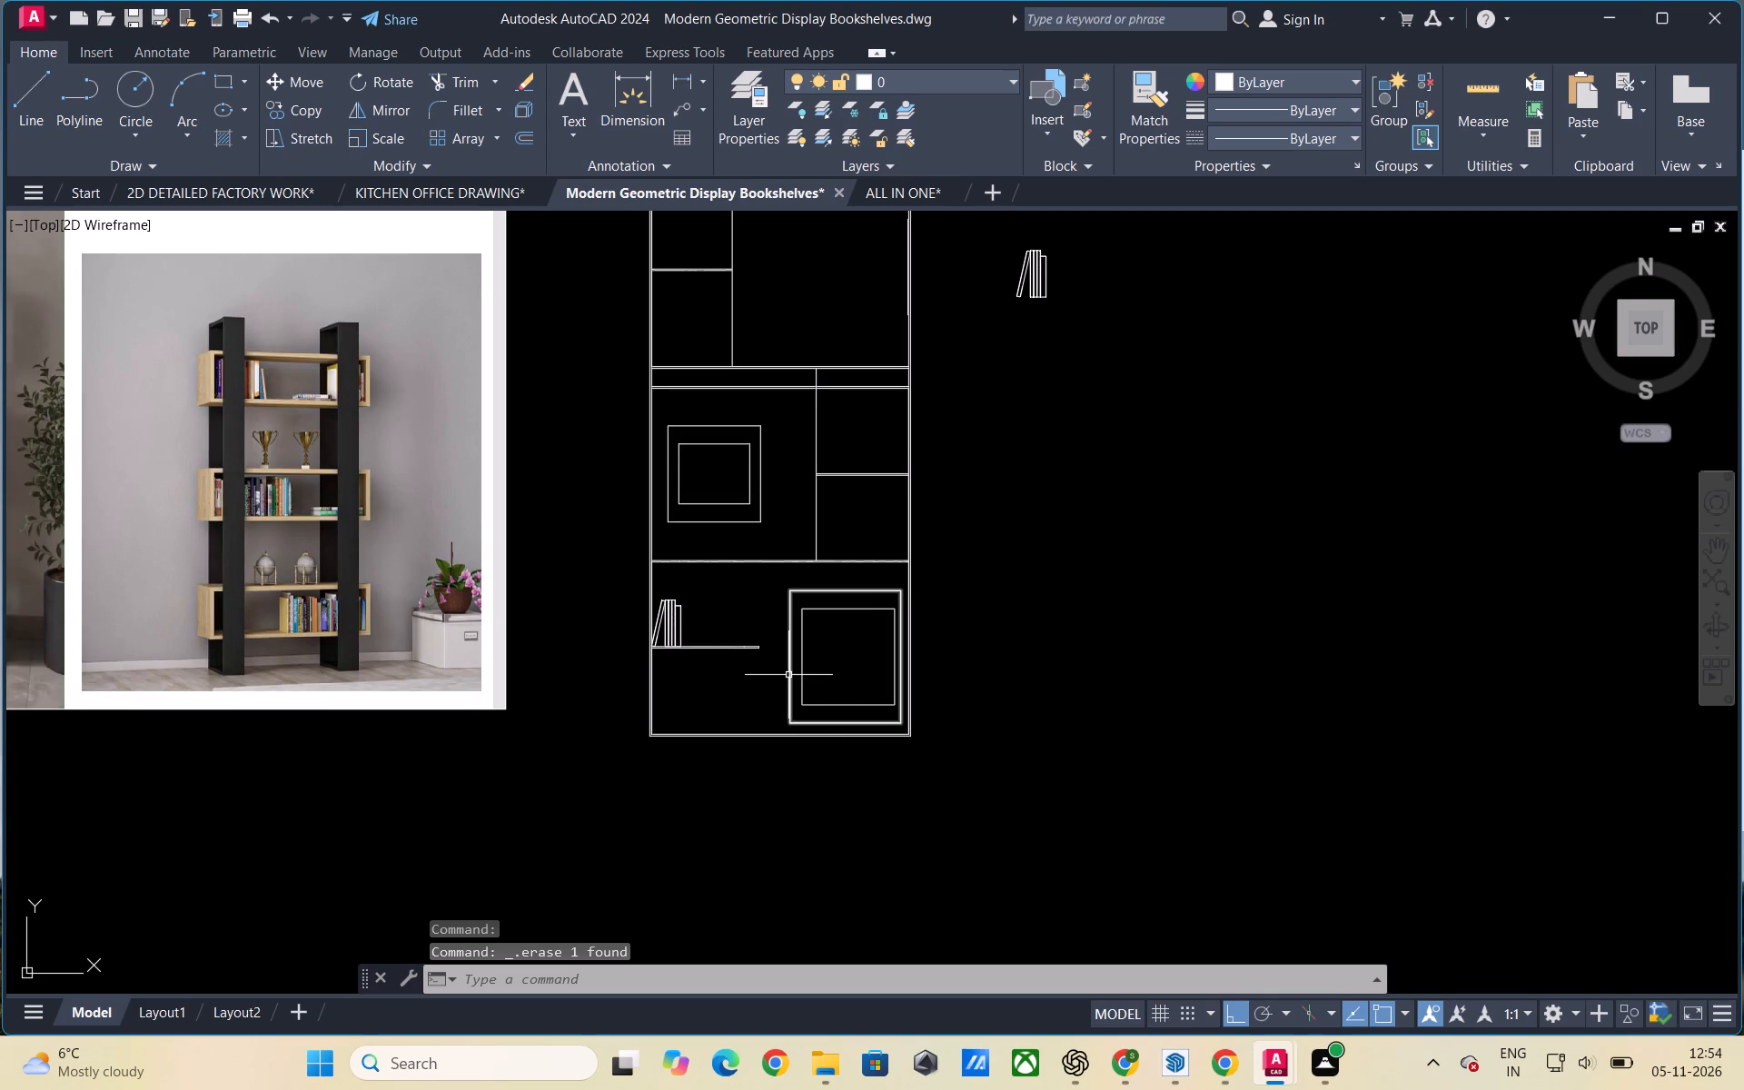
pyautogui.click(788, 675)
pyautogui.click(802, 661)
pyautogui.rightClick(831, 666)
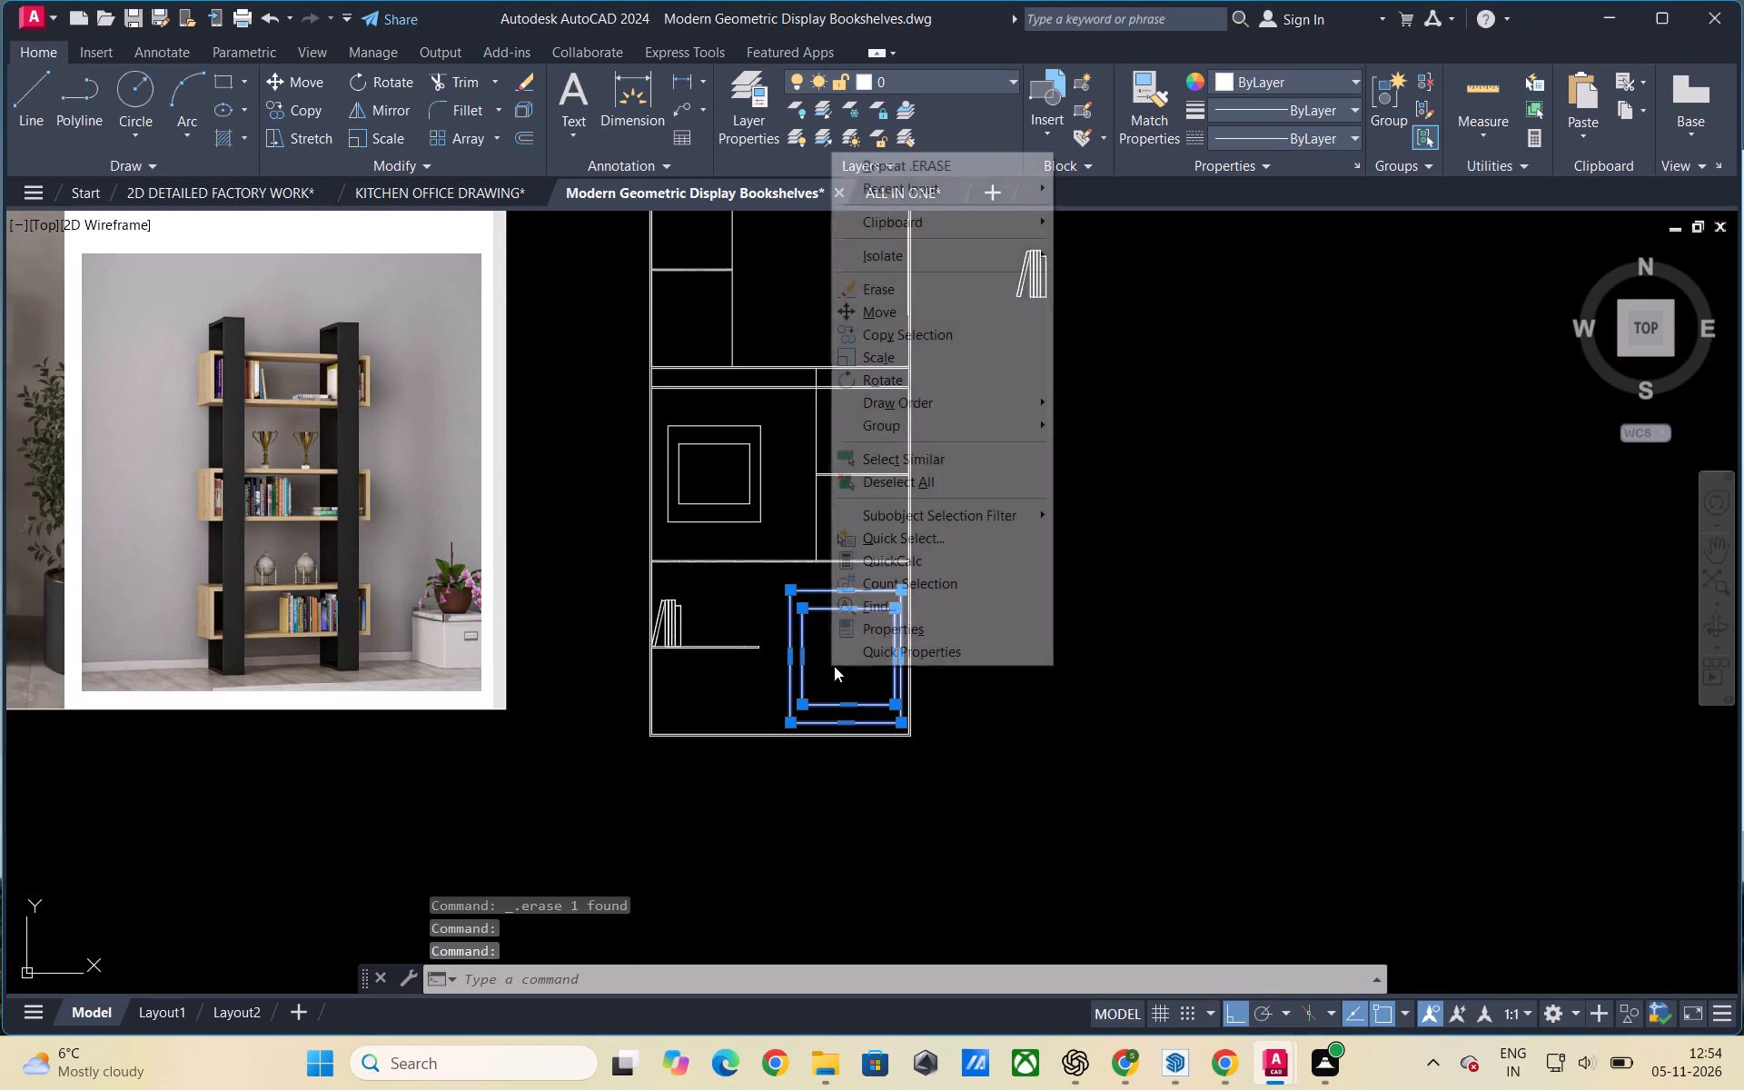
pyautogui.click(903, 334)
pyautogui.click(900, 722)
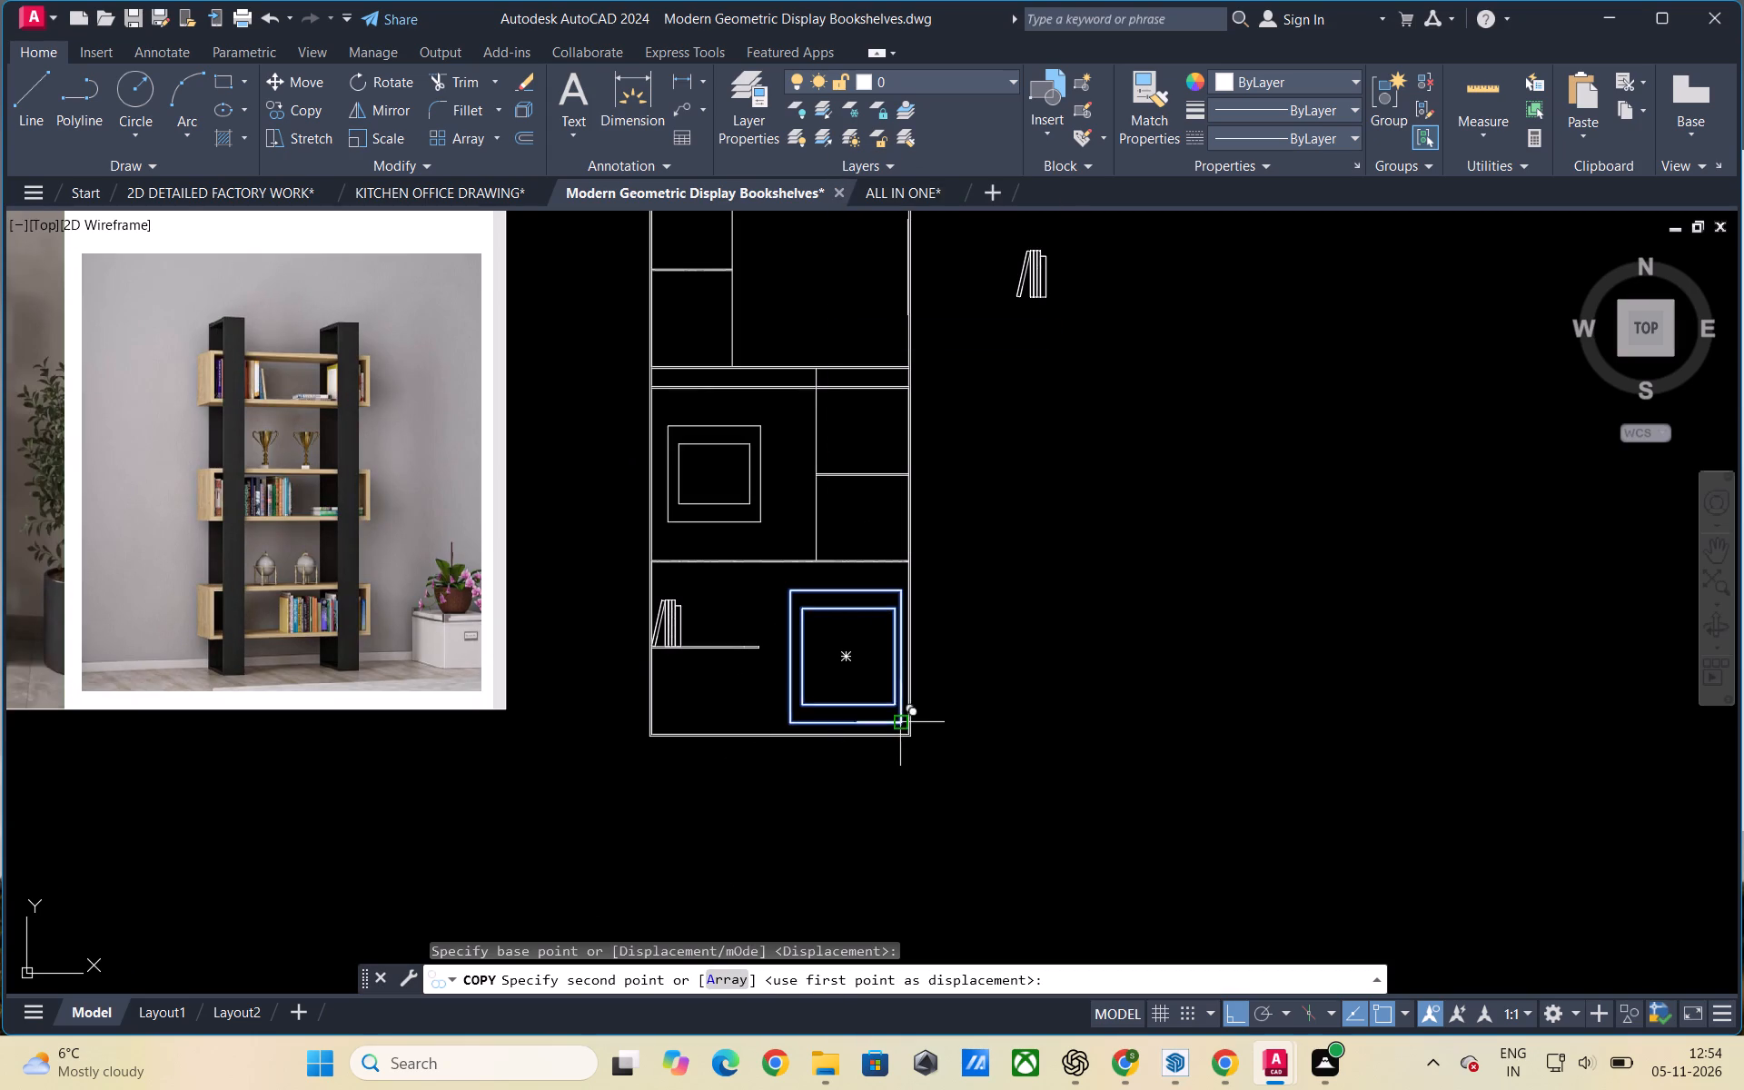
pyautogui.scroll(-1, 923, 684)
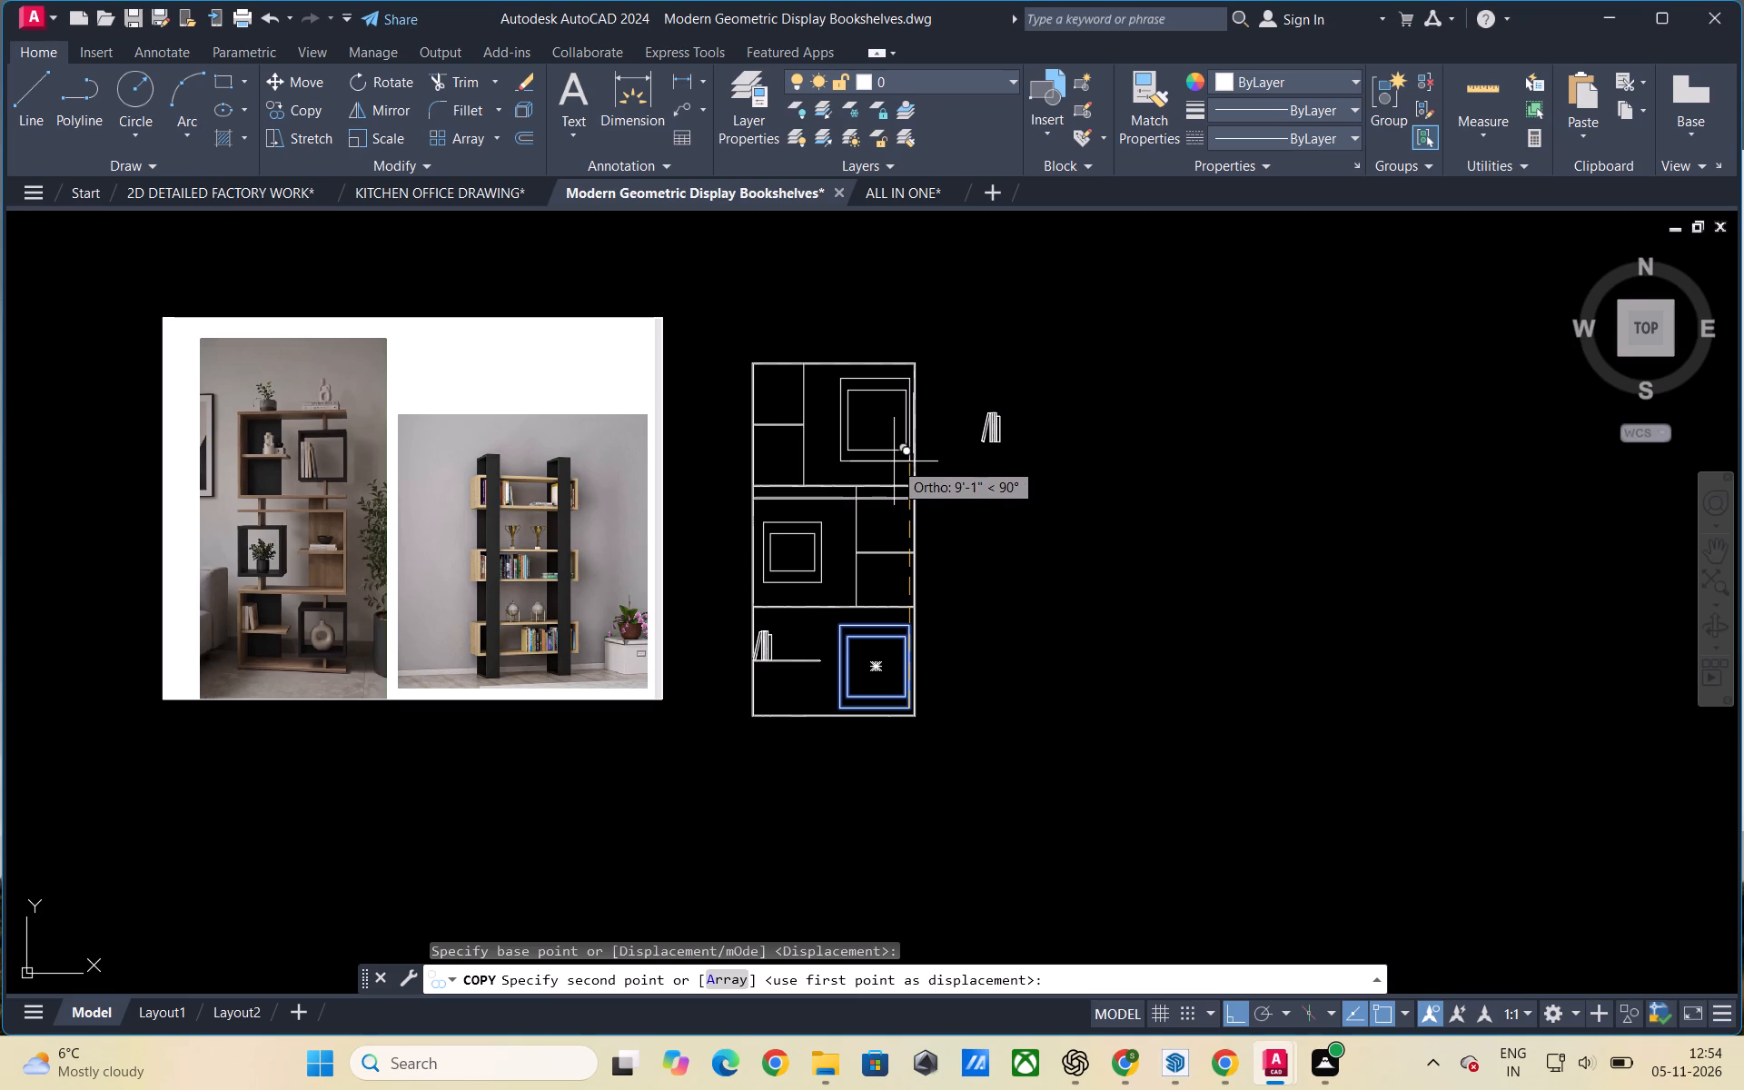
pyautogui.click(894, 464)
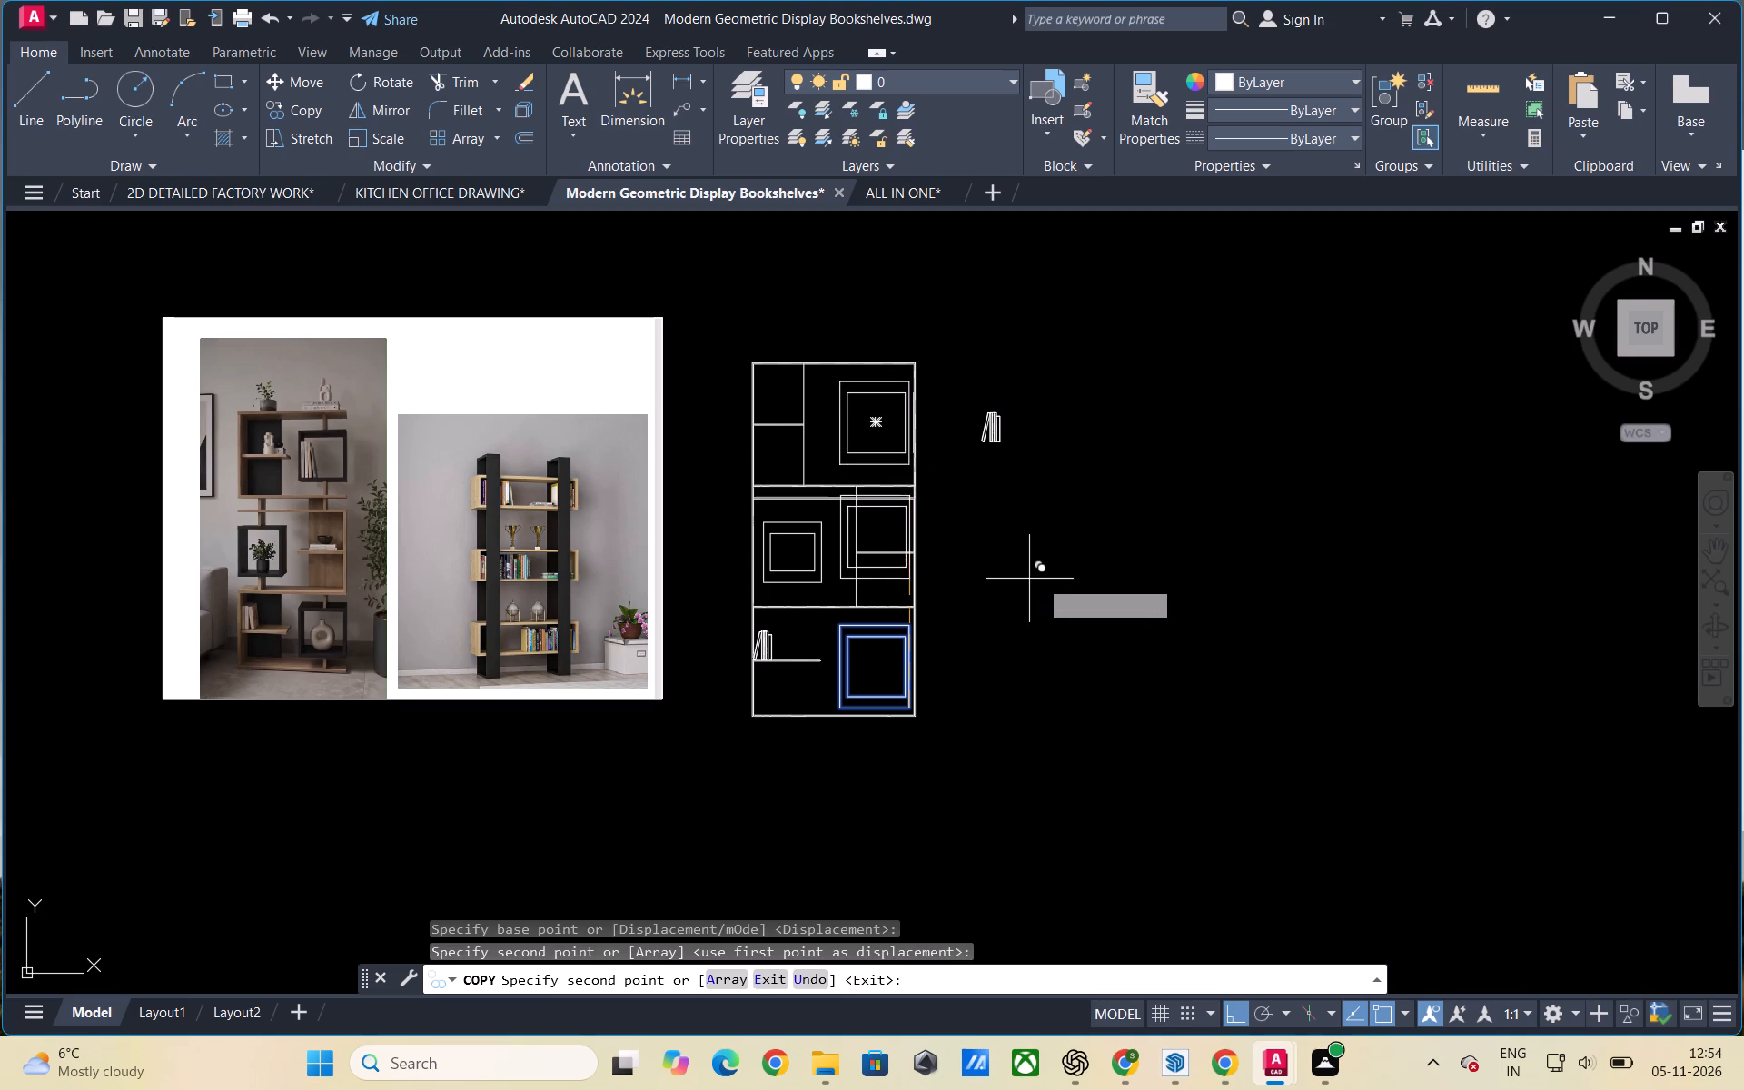
pyautogui.press('Escape')
# Copy the book group from outside the shelf into the new upper box, with Ortho off, standing it on the inner frame's bottom edge.
pyautogui.click(1024, 470)
pyautogui.click(954, 387)
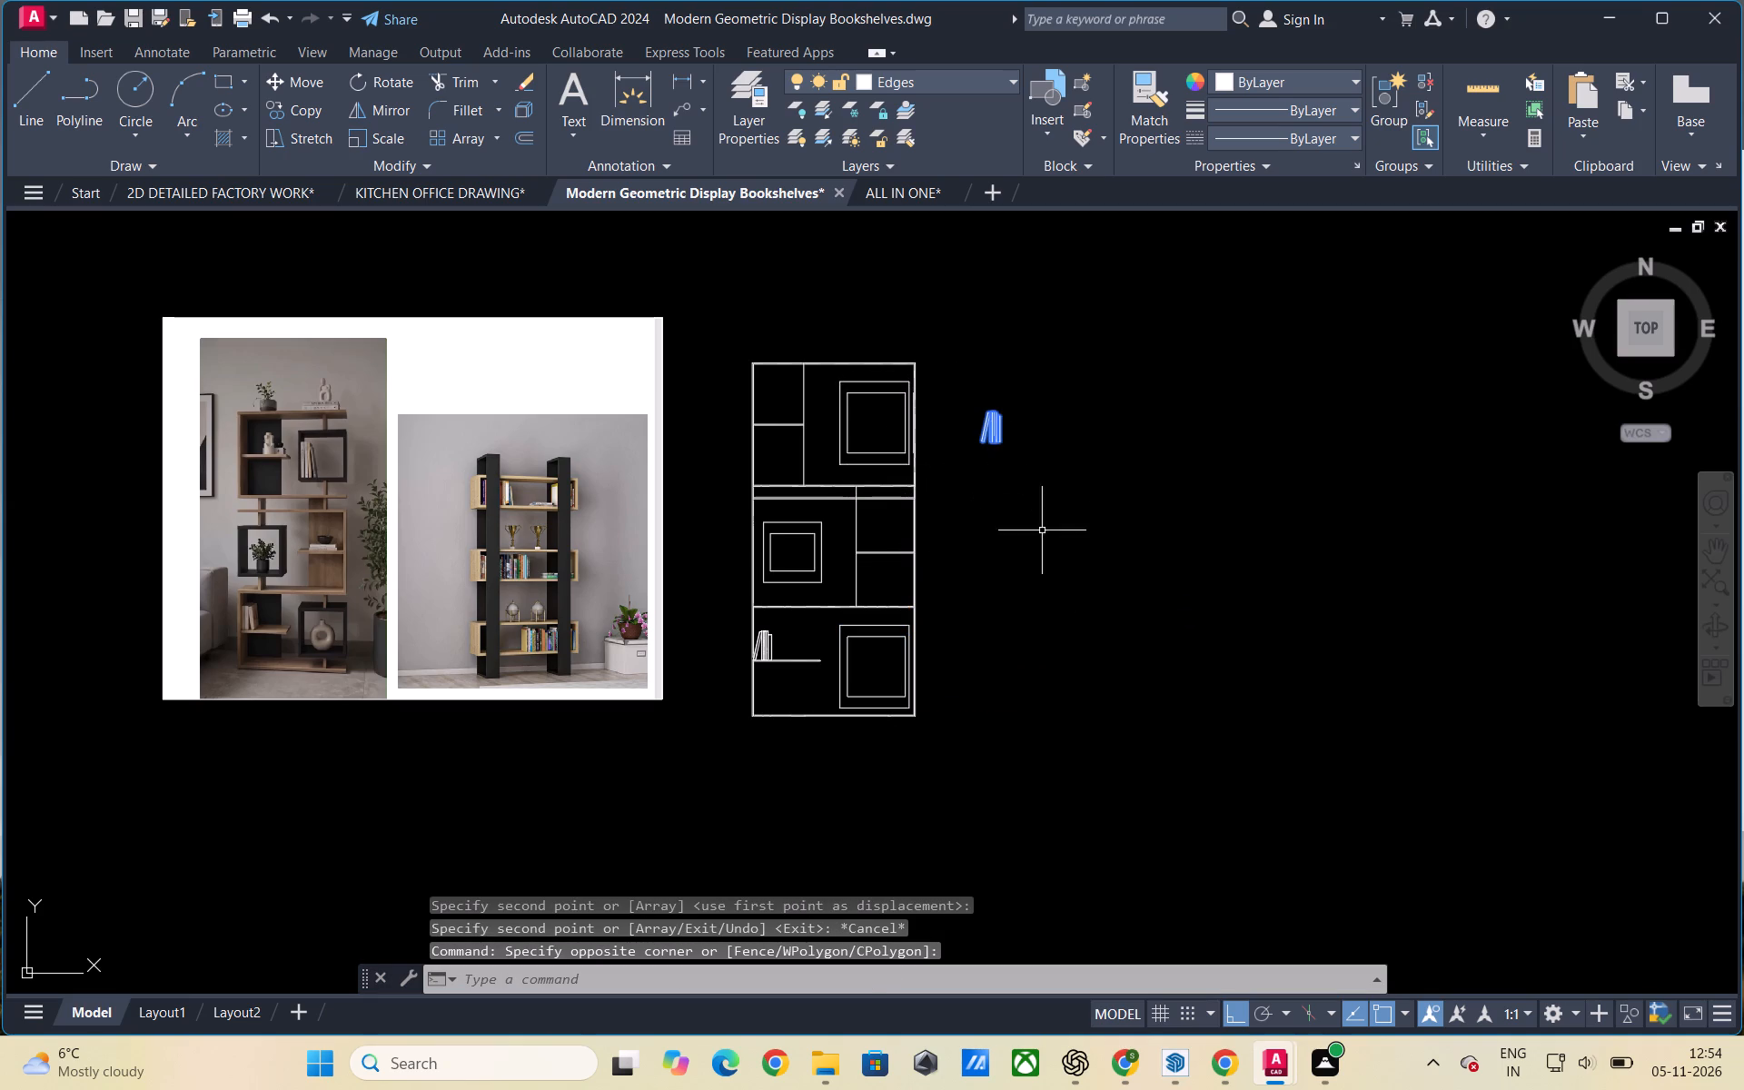
pyautogui.rightClick(1055, 550)
pyautogui.click(1129, 225)
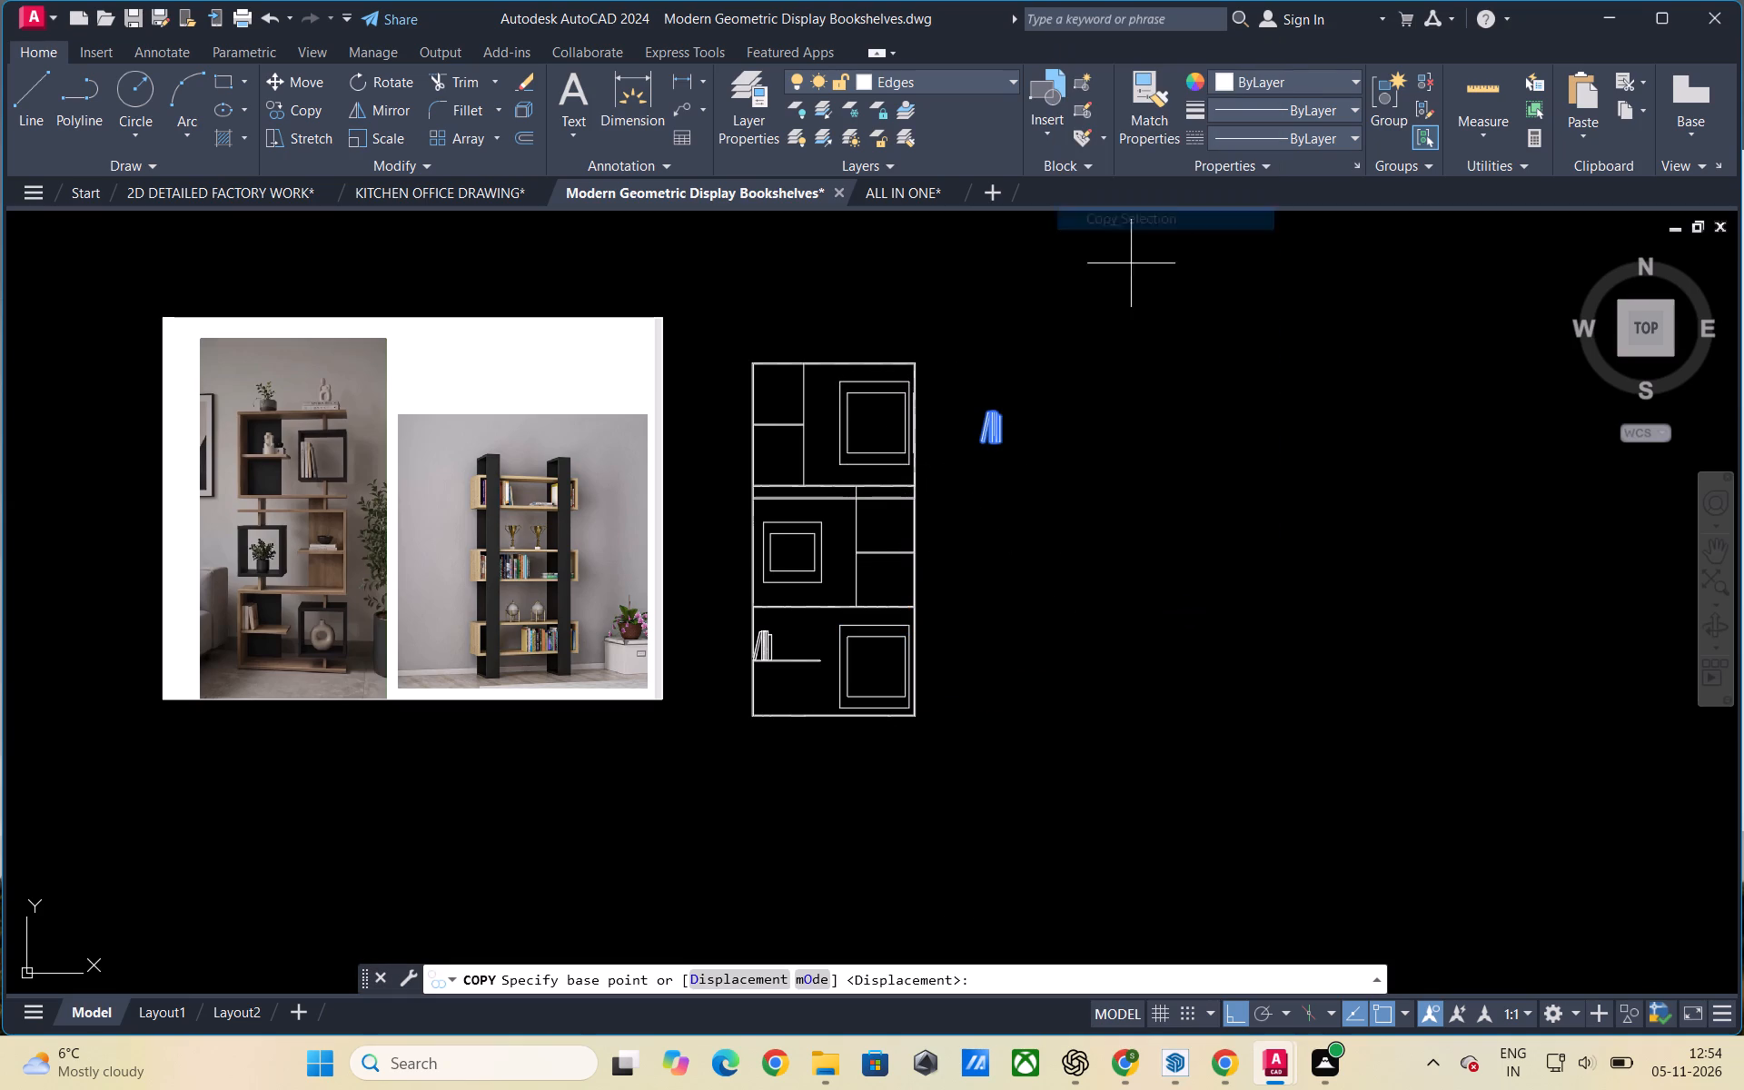
pyautogui.scroll(2, 946, 466)
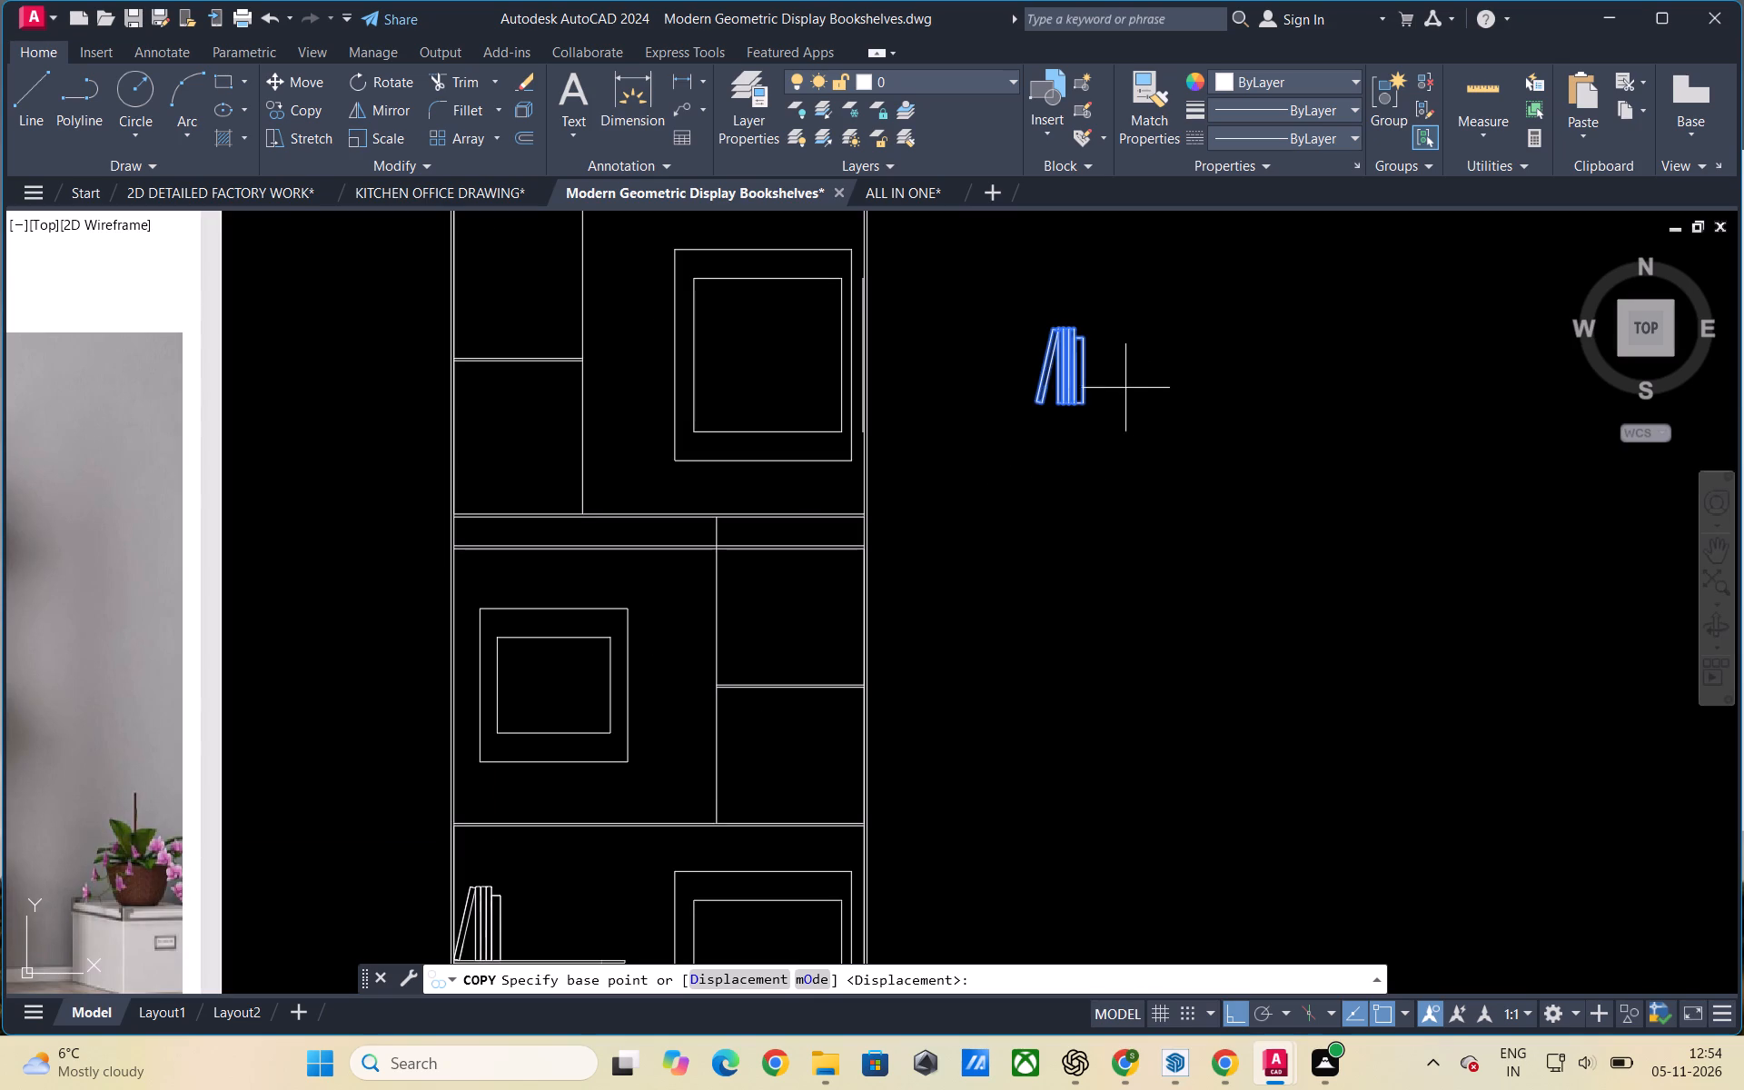
pyautogui.click(1081, 405)
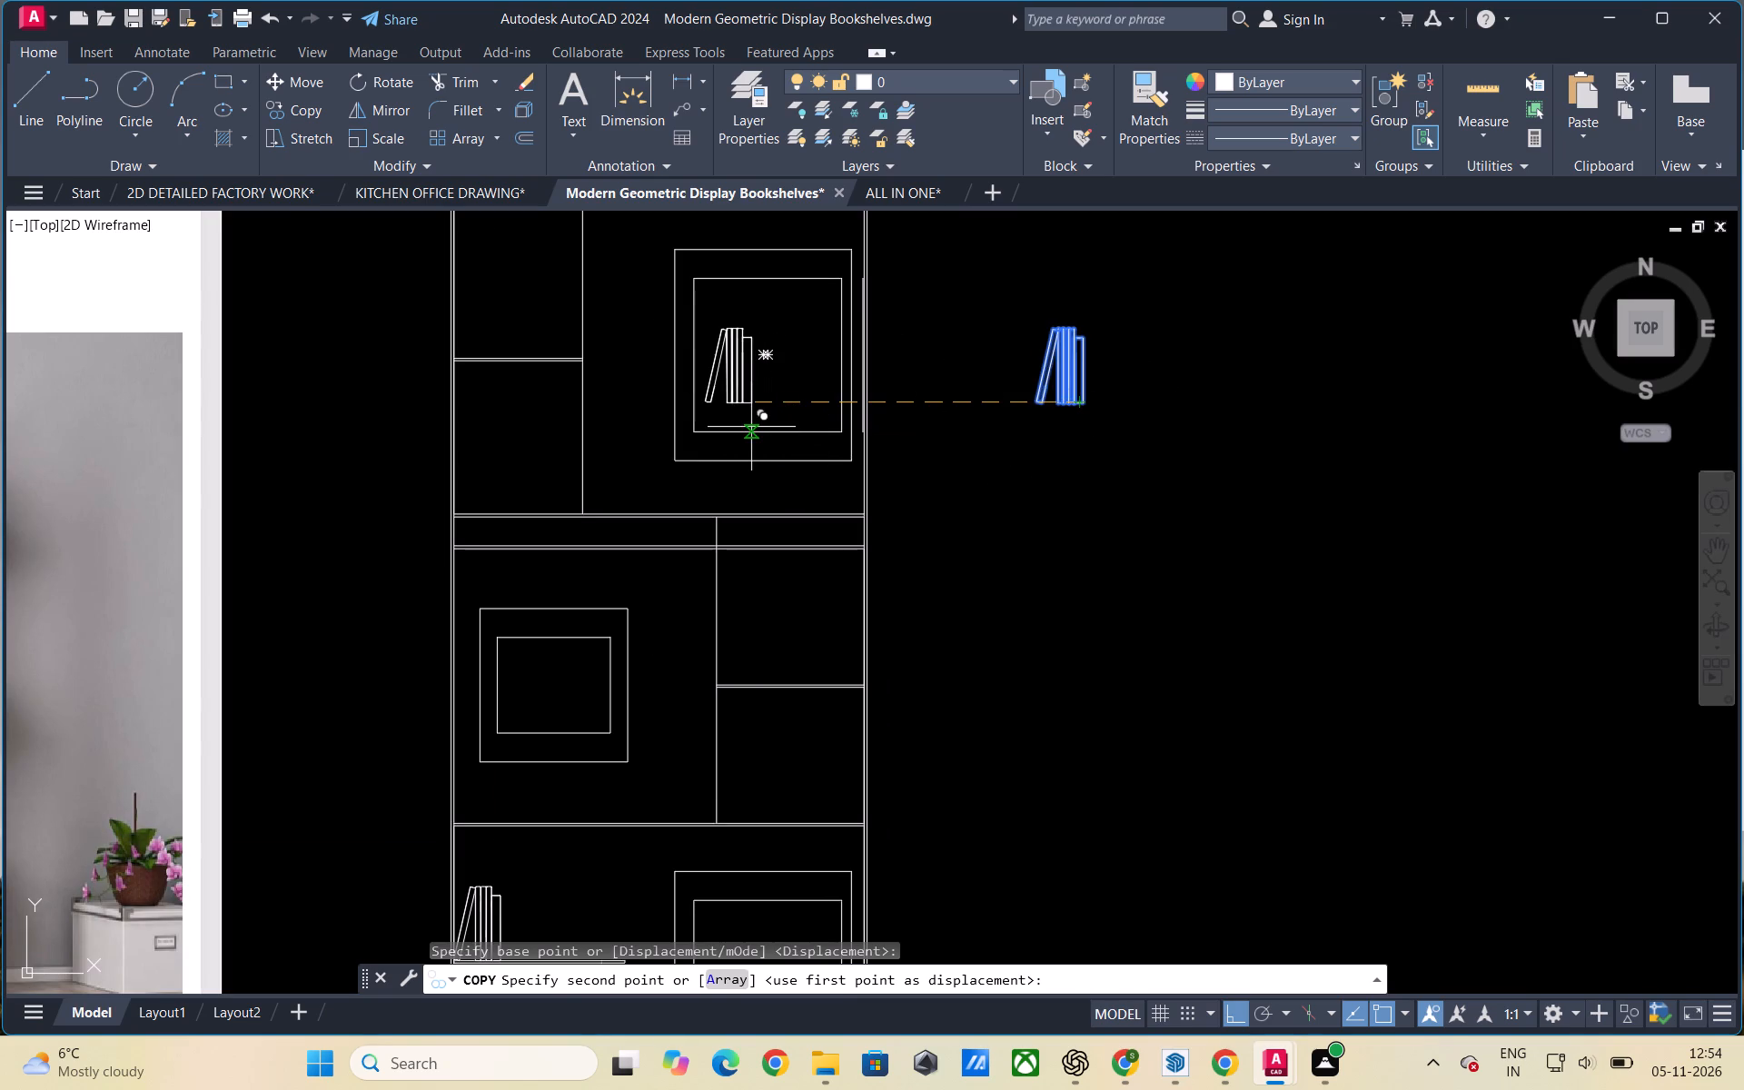
pyautogui.press('F8')
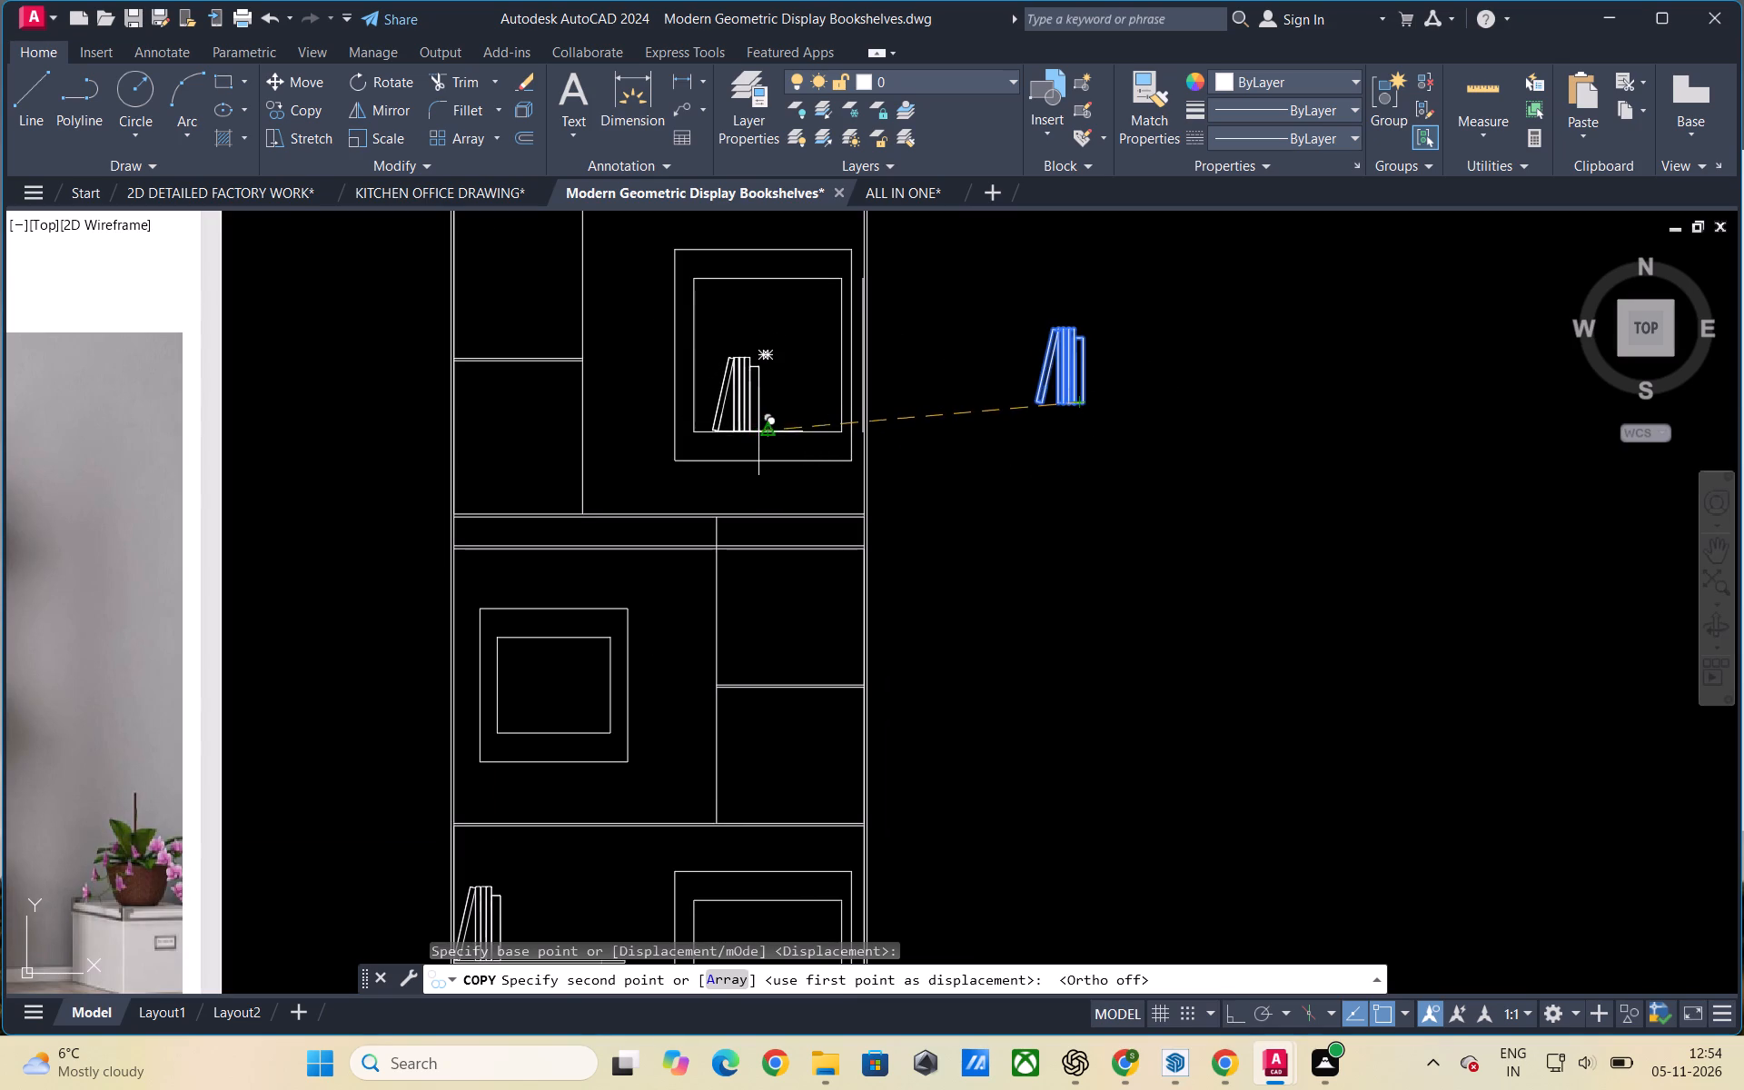
pyautogui.click(751, 425)
pyautogui.press('Escape')
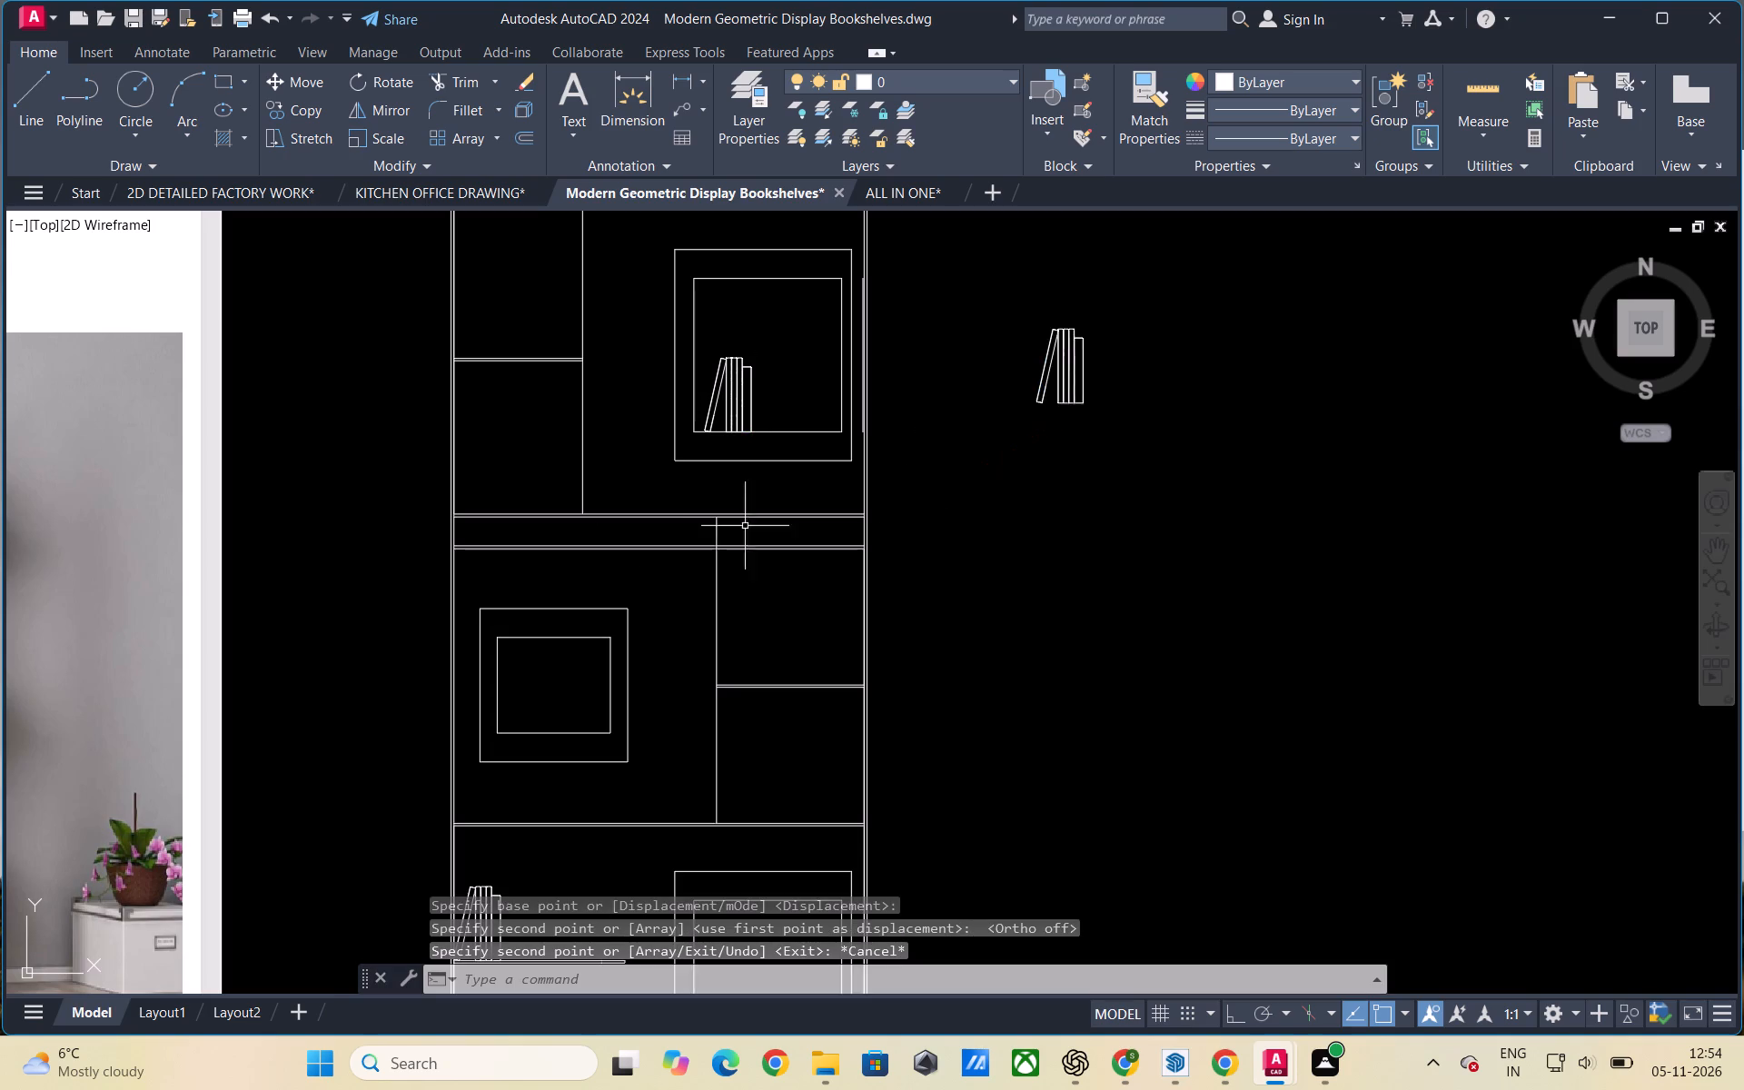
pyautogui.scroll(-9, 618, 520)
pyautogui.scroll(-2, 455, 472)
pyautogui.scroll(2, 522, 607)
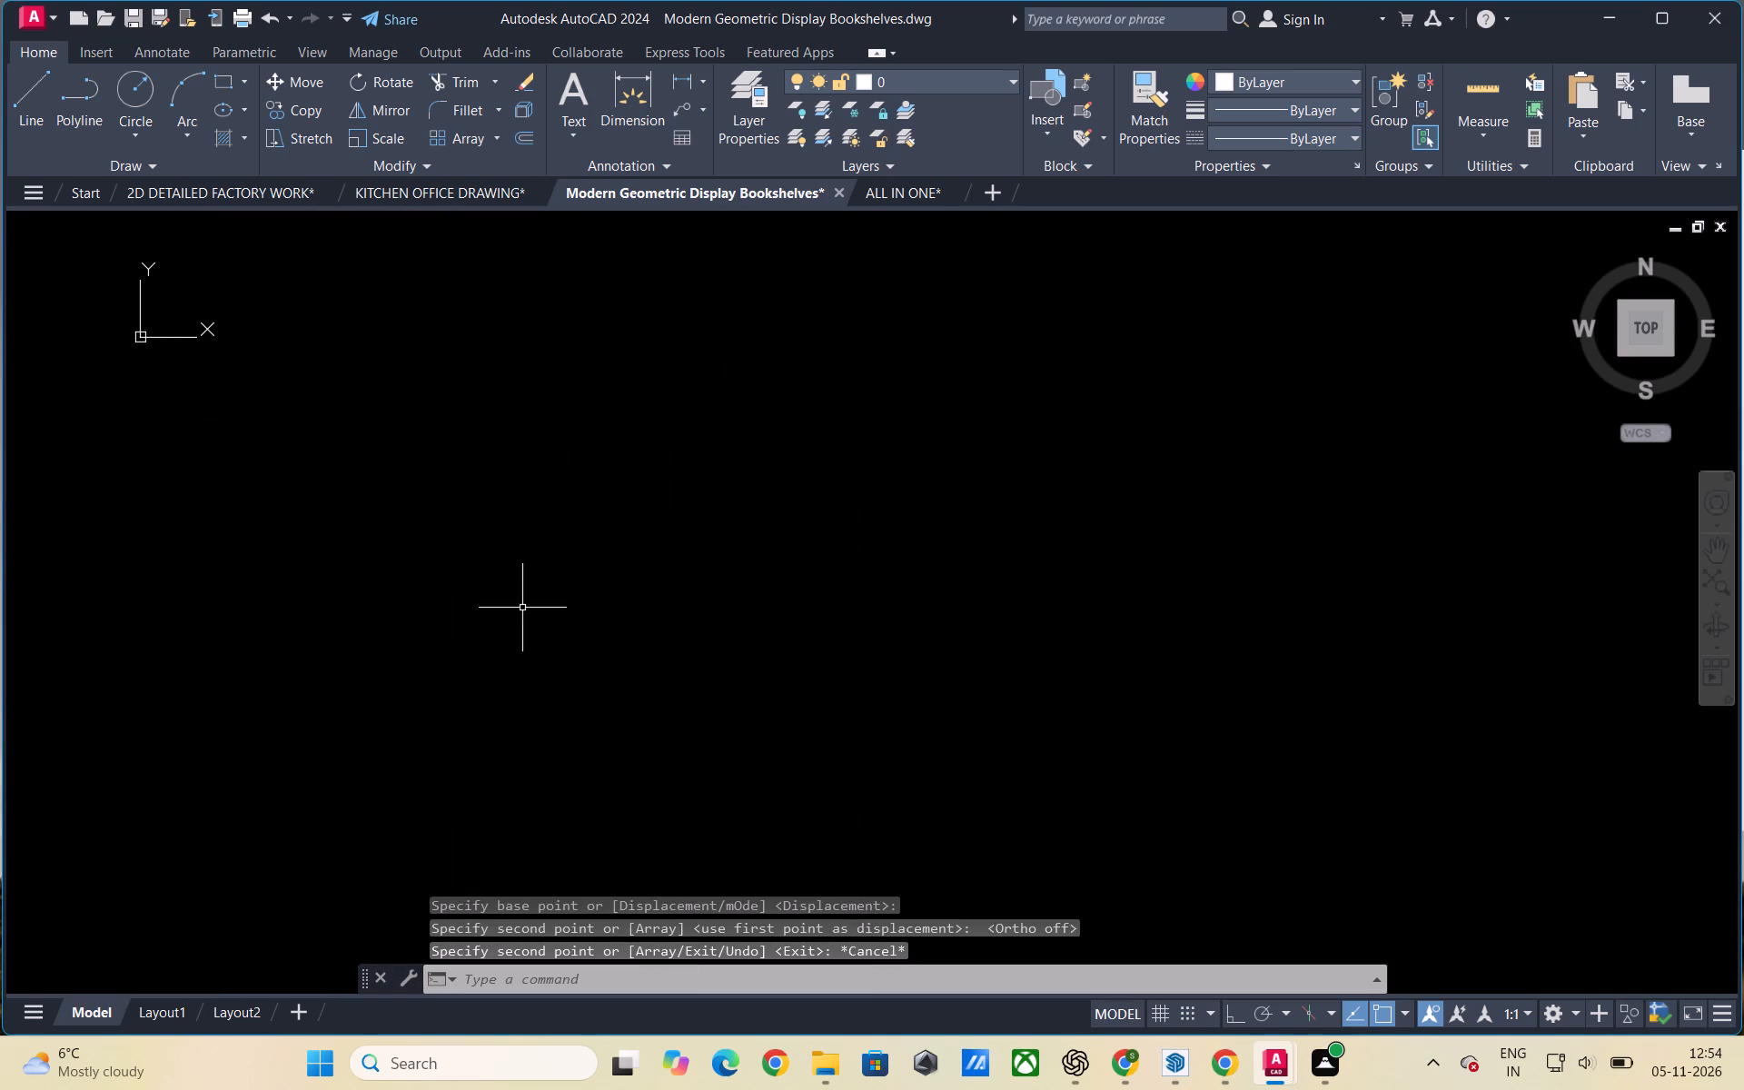
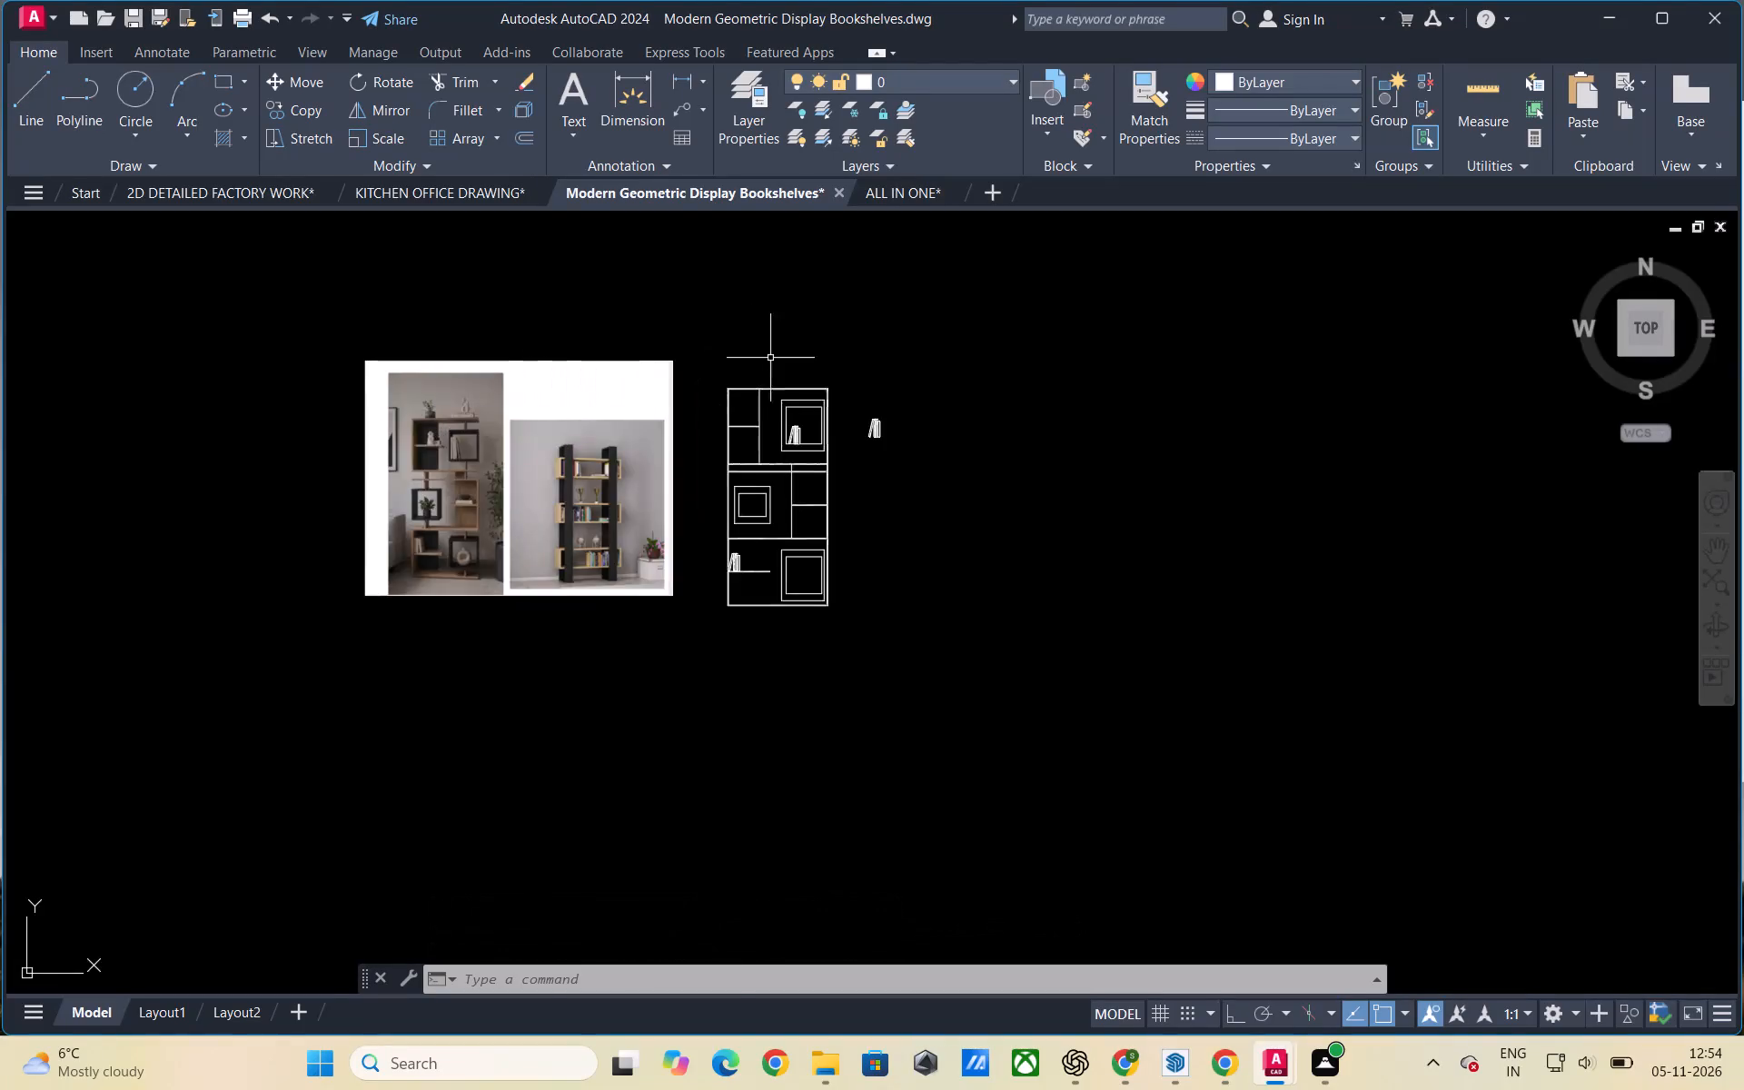
# Open the Modern Geometric Decorative Display Shelving Unit drawing from the 4 TH folder inside NOV 2026 of the Work done pdf folder.
pyautogui.scroll(3, 852, 410)
pyautogui.scroll(-1, 1115, 474)
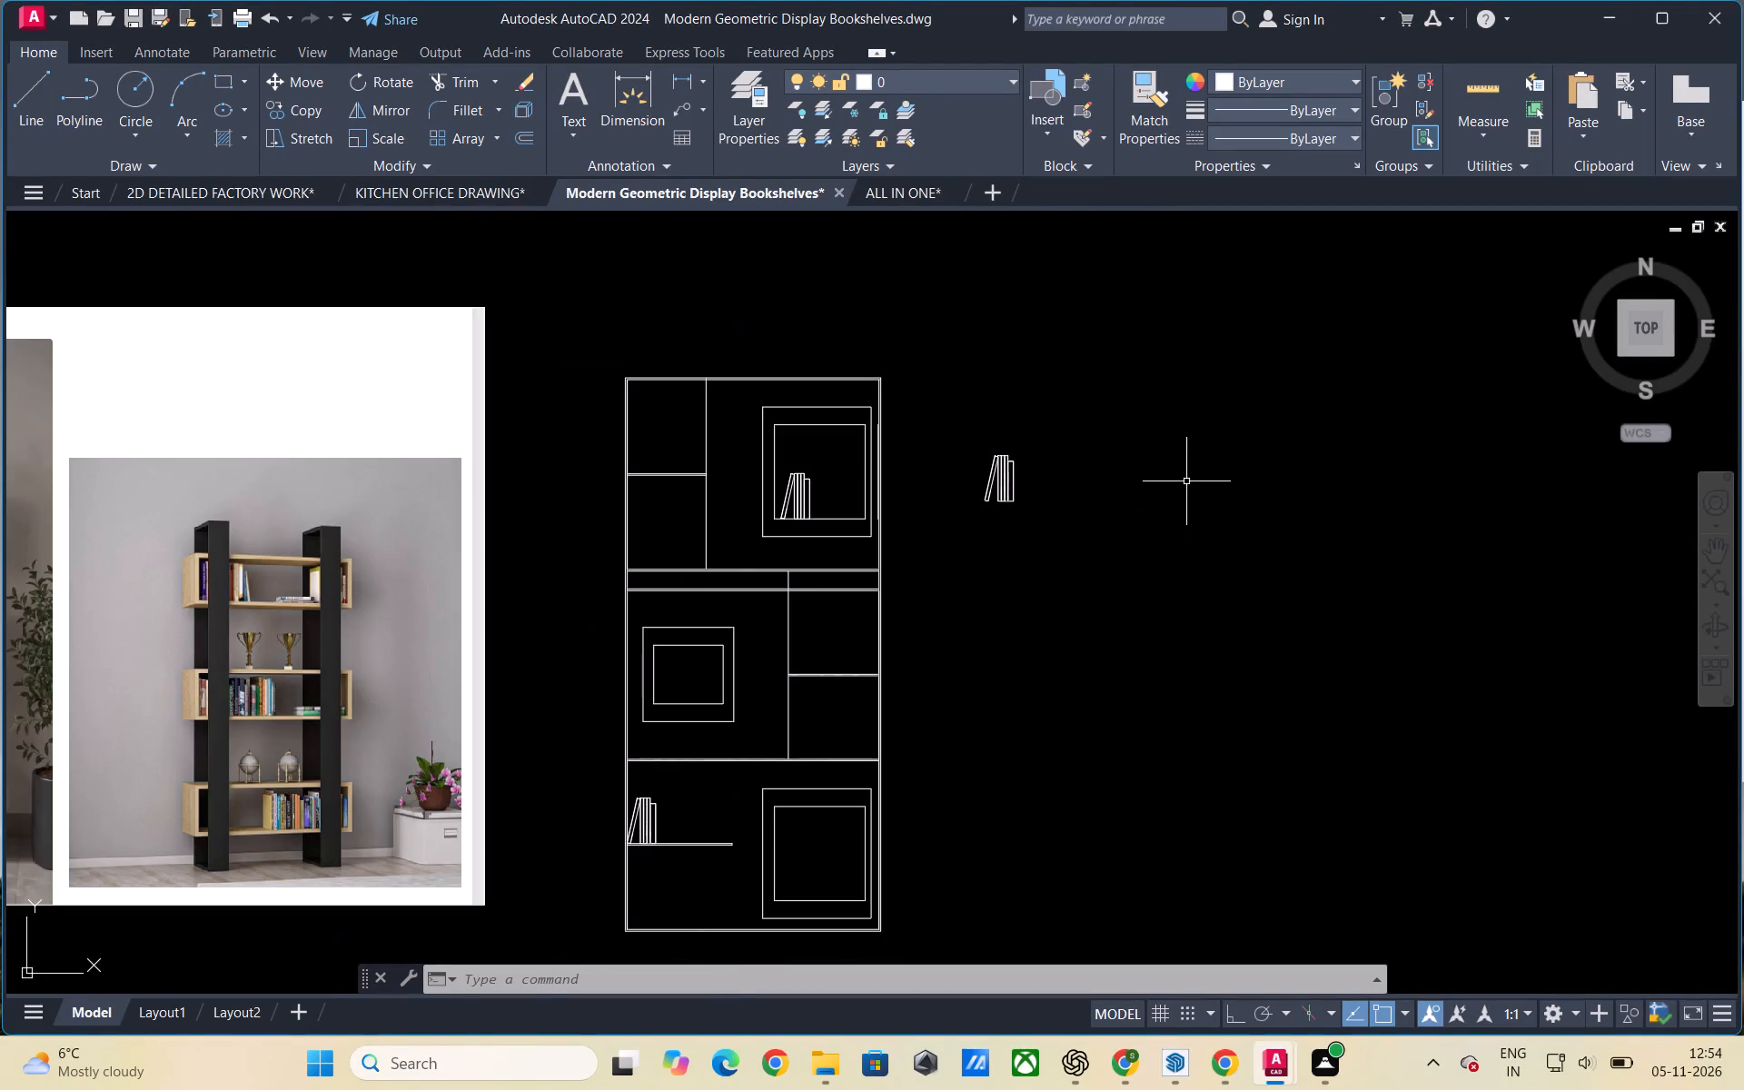
pyautogui.scroll(-1, 1186, 481)
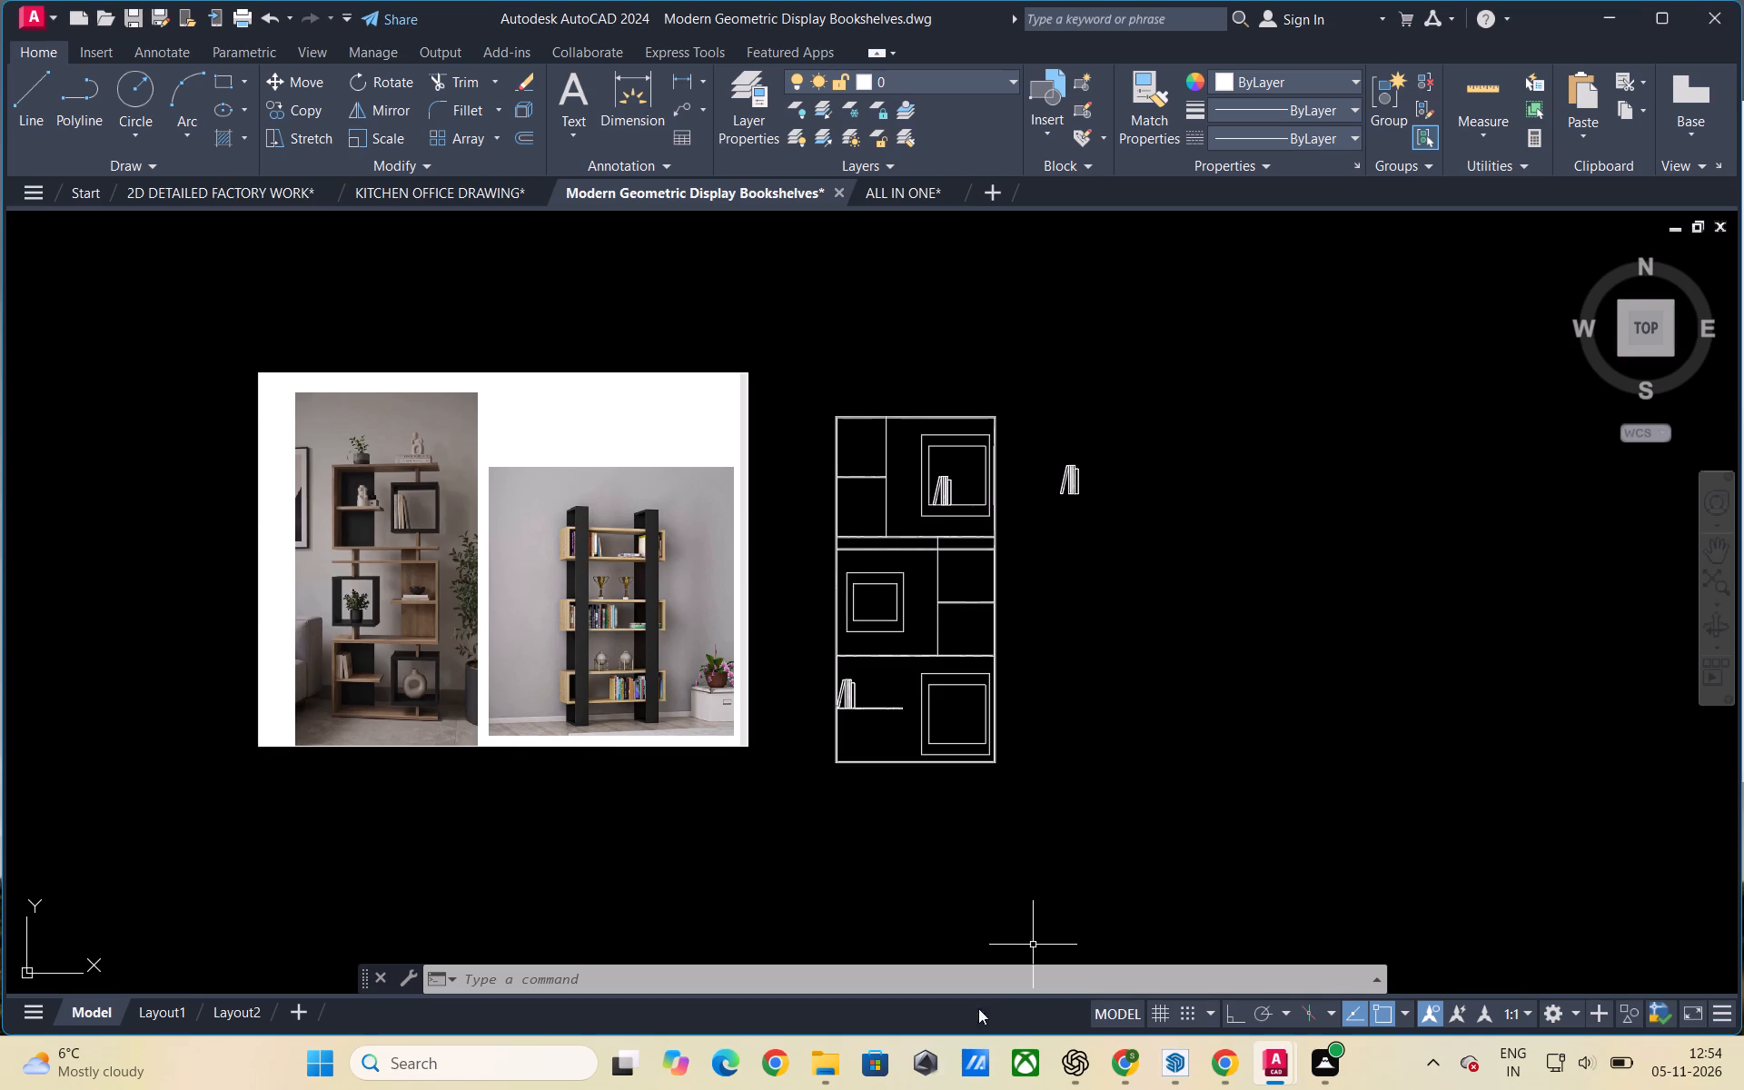
pyautogui.click(843, 1065)
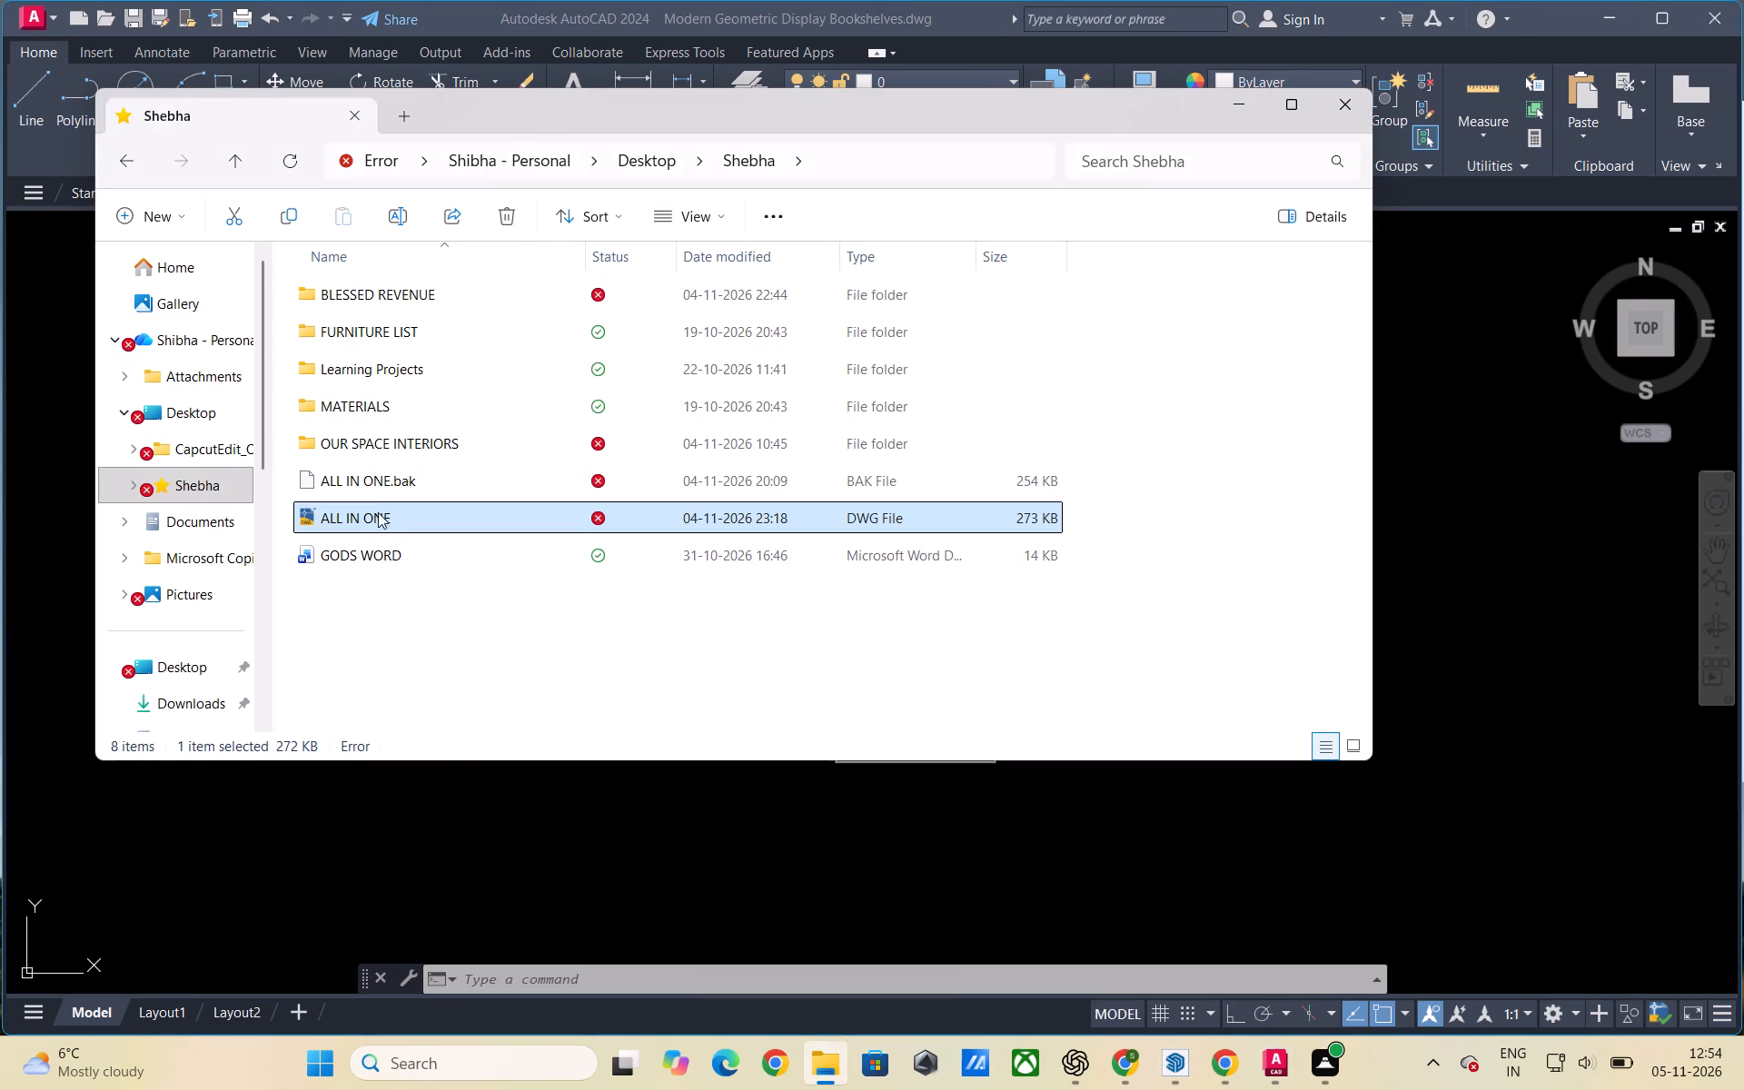
pyautogui.doubleClick(384, 301)
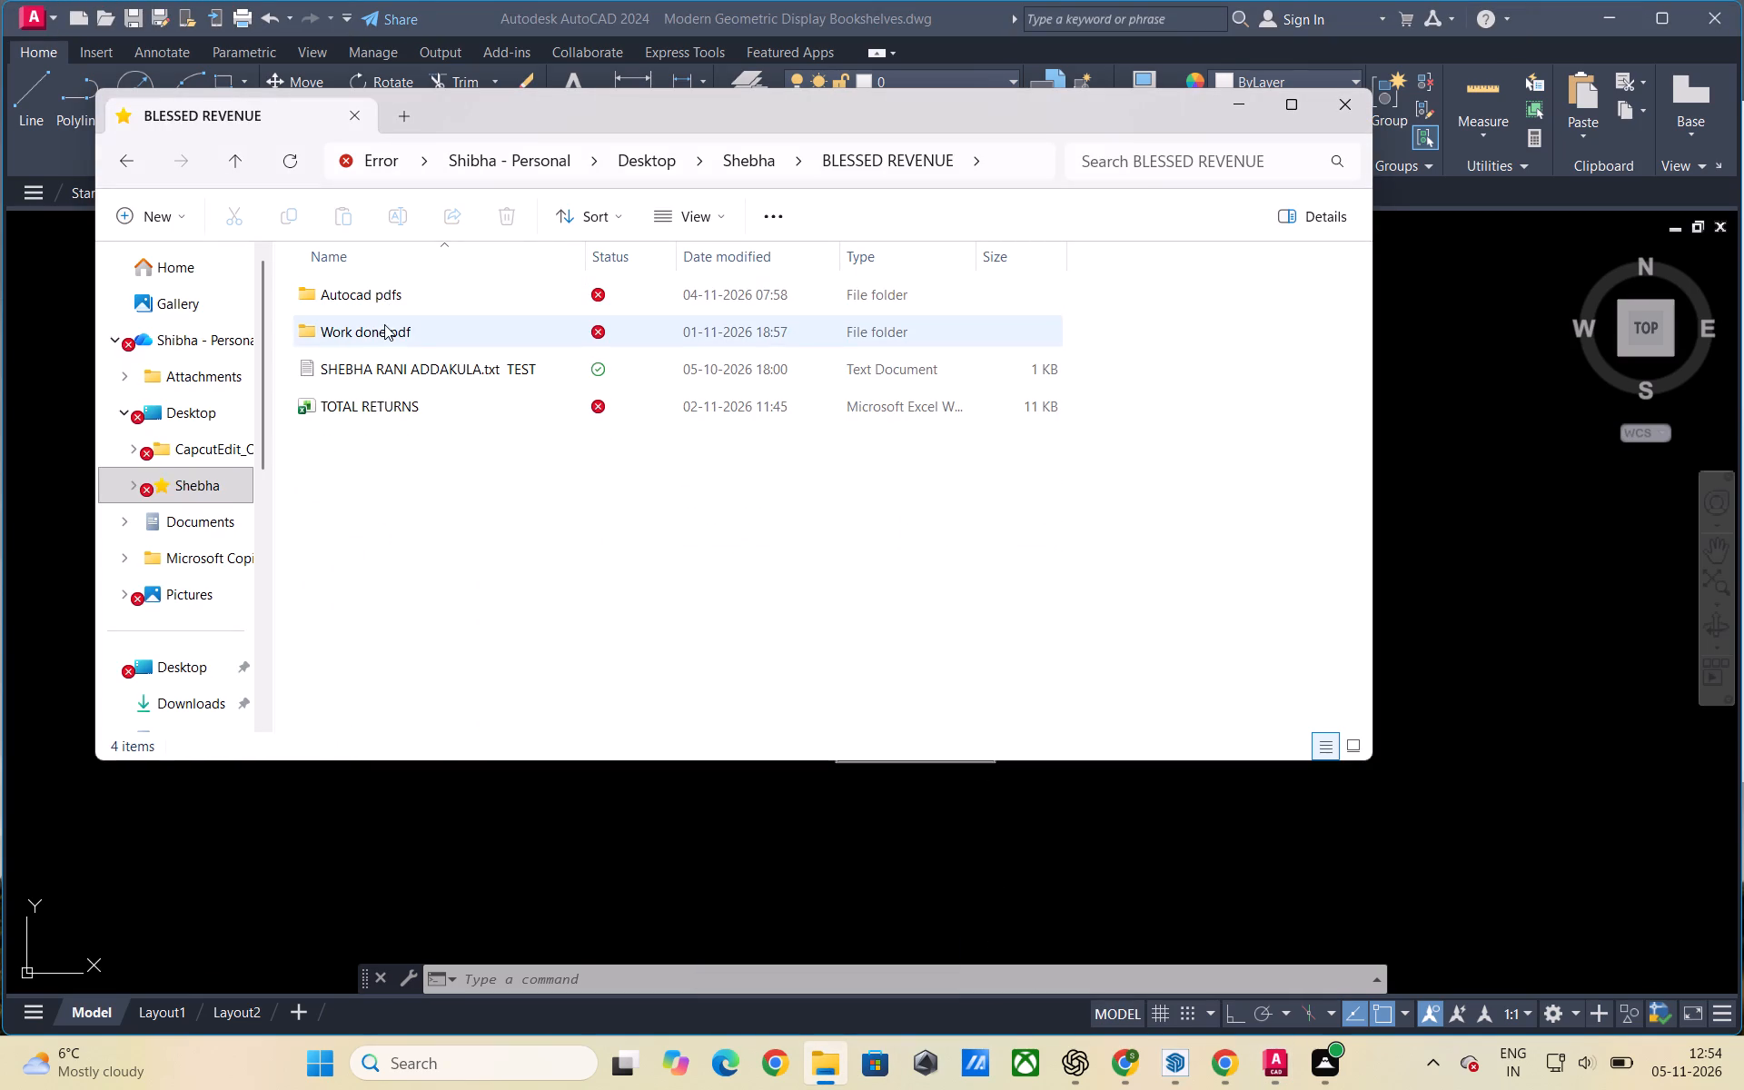
pyautogui.doubleClick(384, 326)
pyautogui.doubleClick(374, 297)
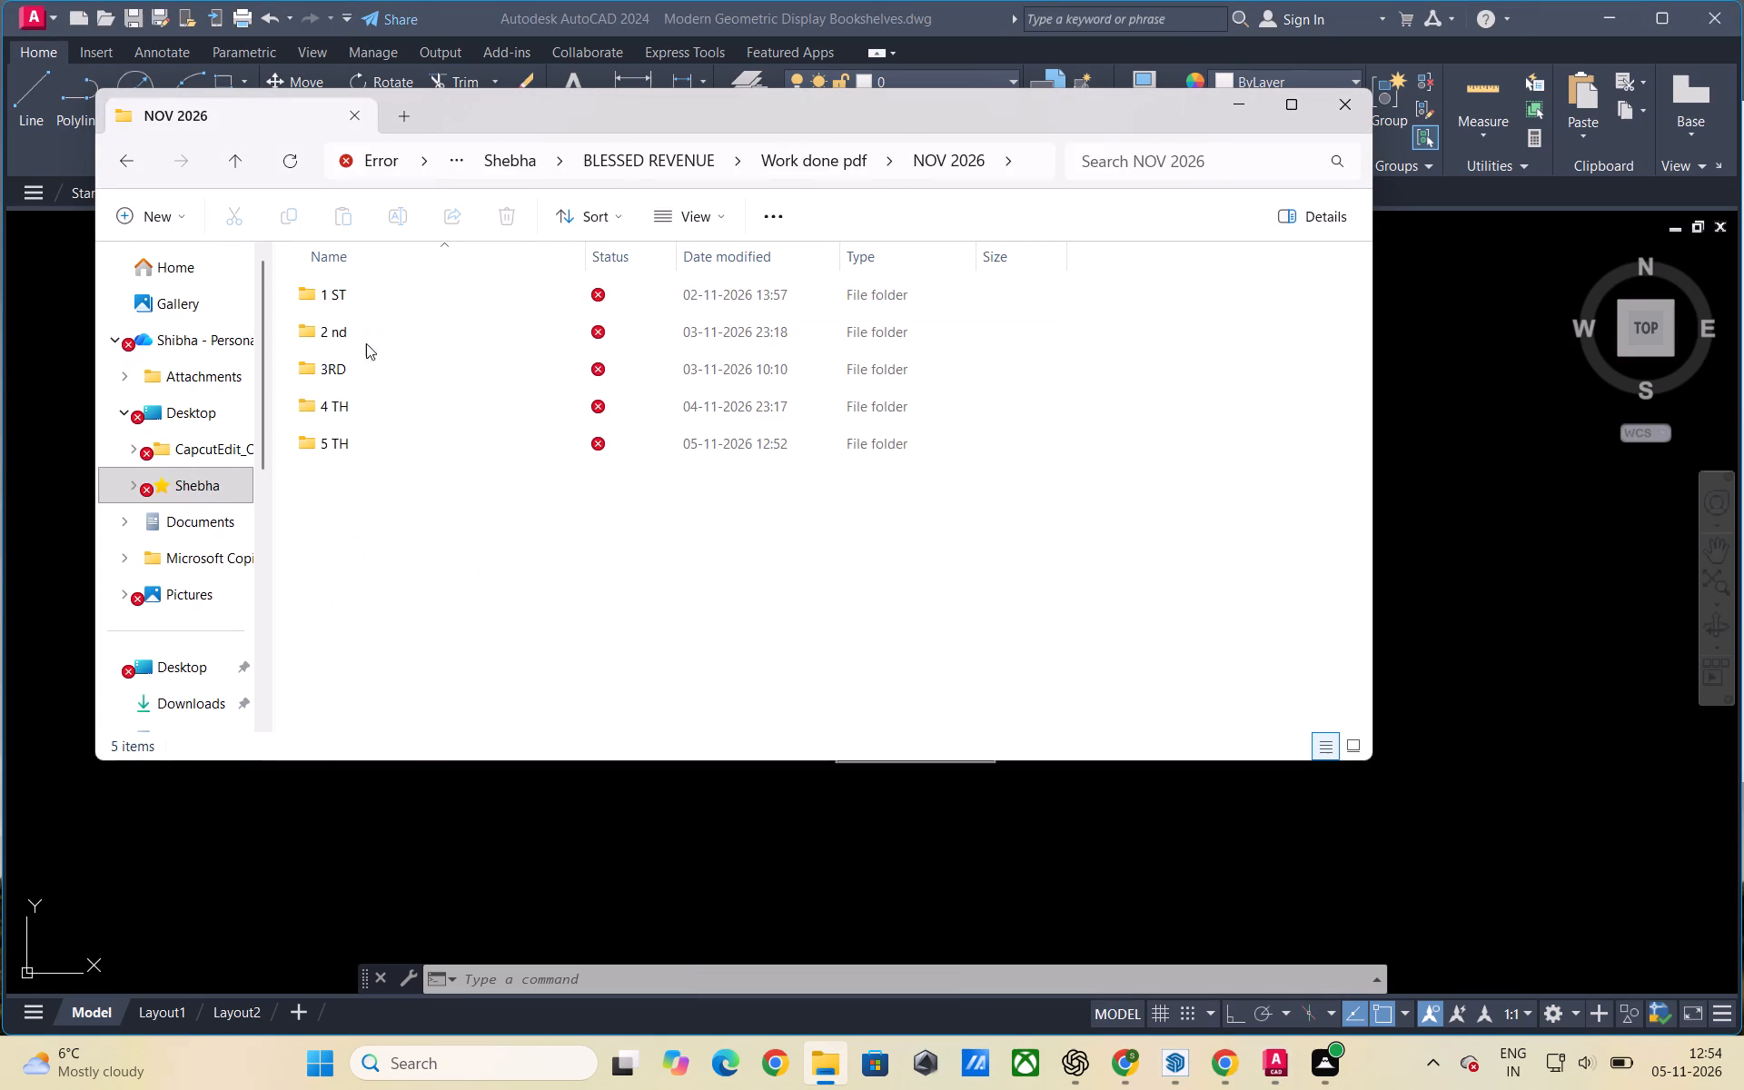
pyautogui.doubleClick(344, 412)
pyautogui.doubleClick(354, 341)
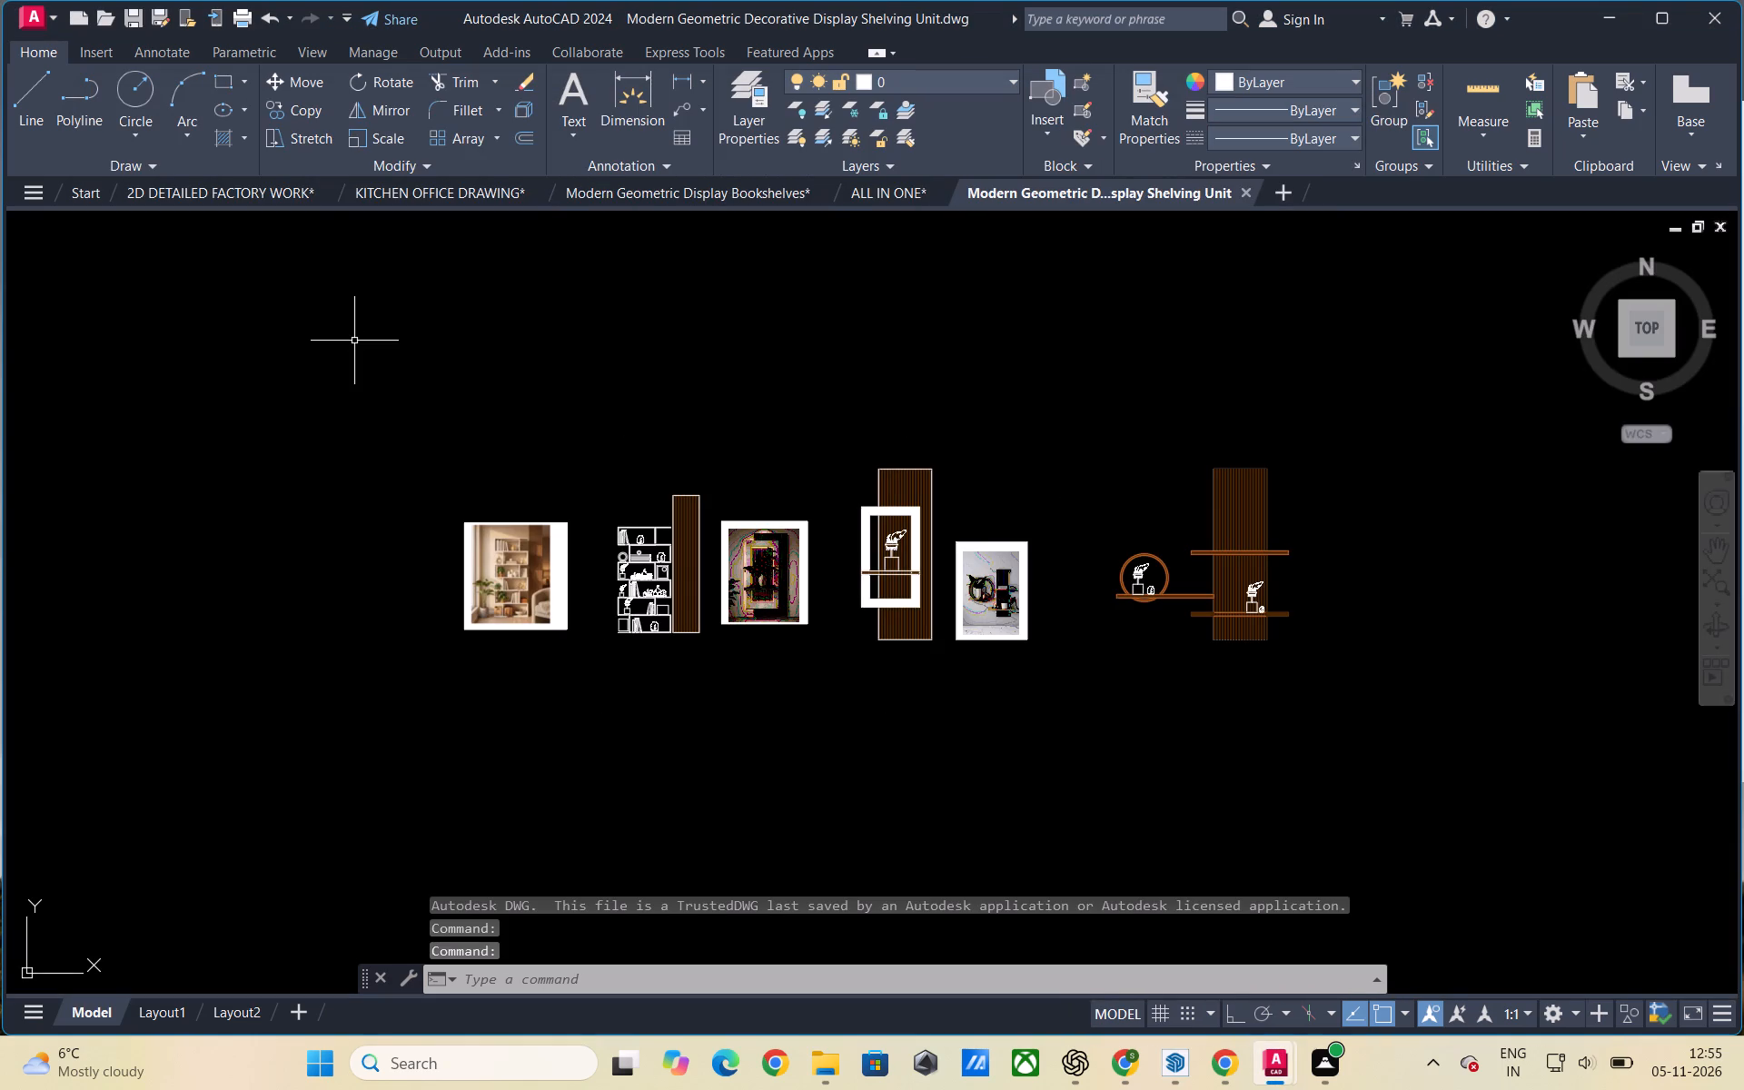
# Copy the decorative planter with its square pedestal inside the circular shelf to the clipboard.
pyautogui.scroll(2, 902, 594)
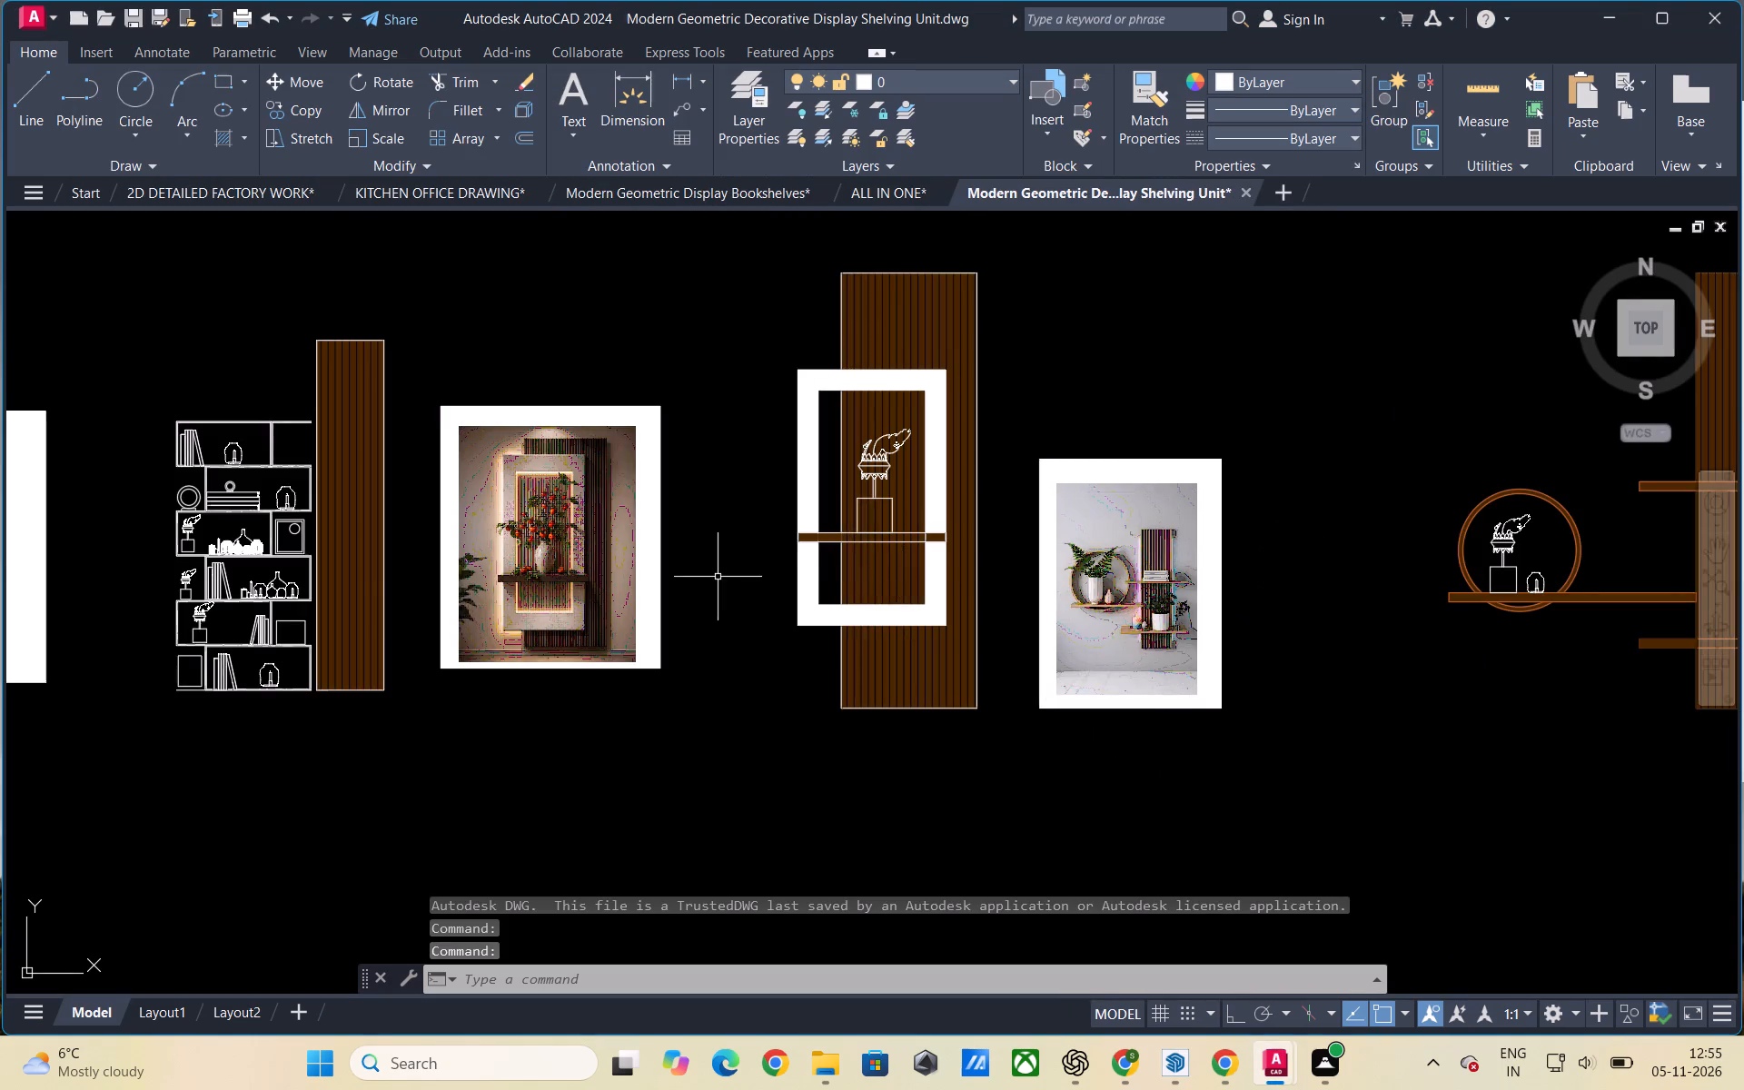
pyautogui.scroll(-1, 718, 577)
pyautogui.scroll(4, 1234, 546)
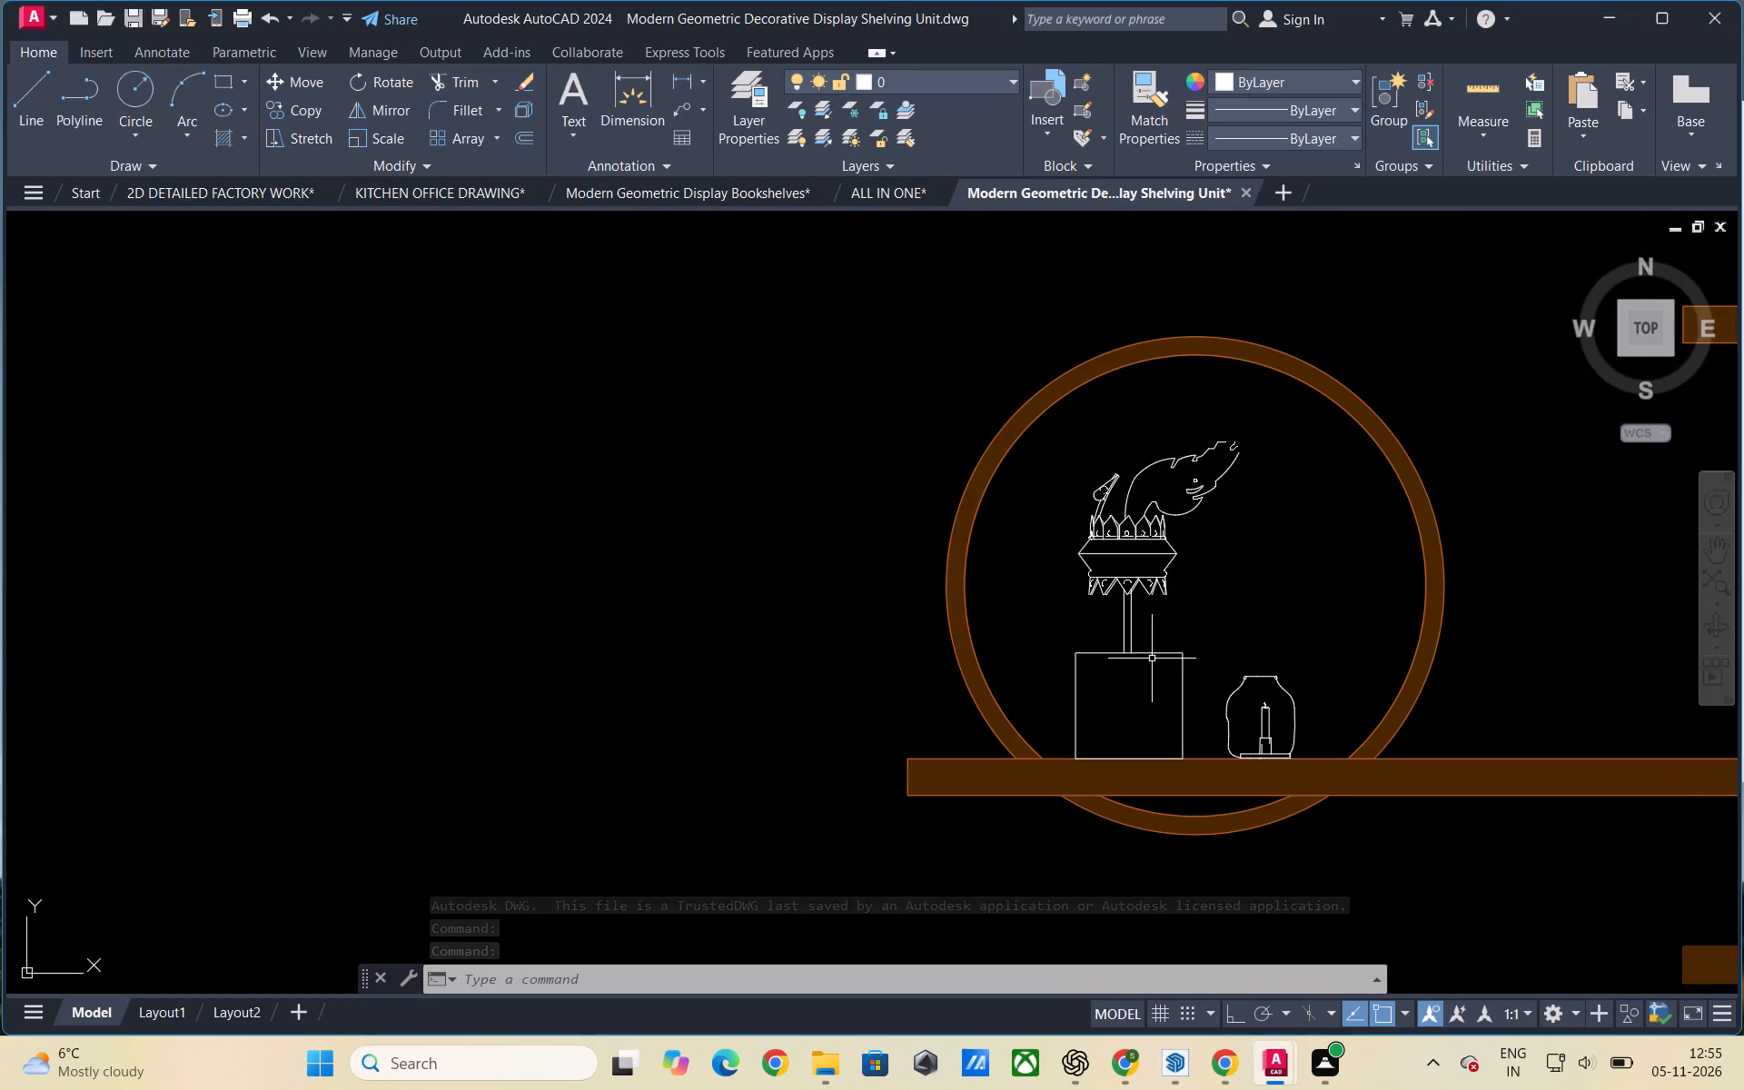
pyautogui.click(1146, 653)
pyautogui.hotkey('ctrl', 'c')
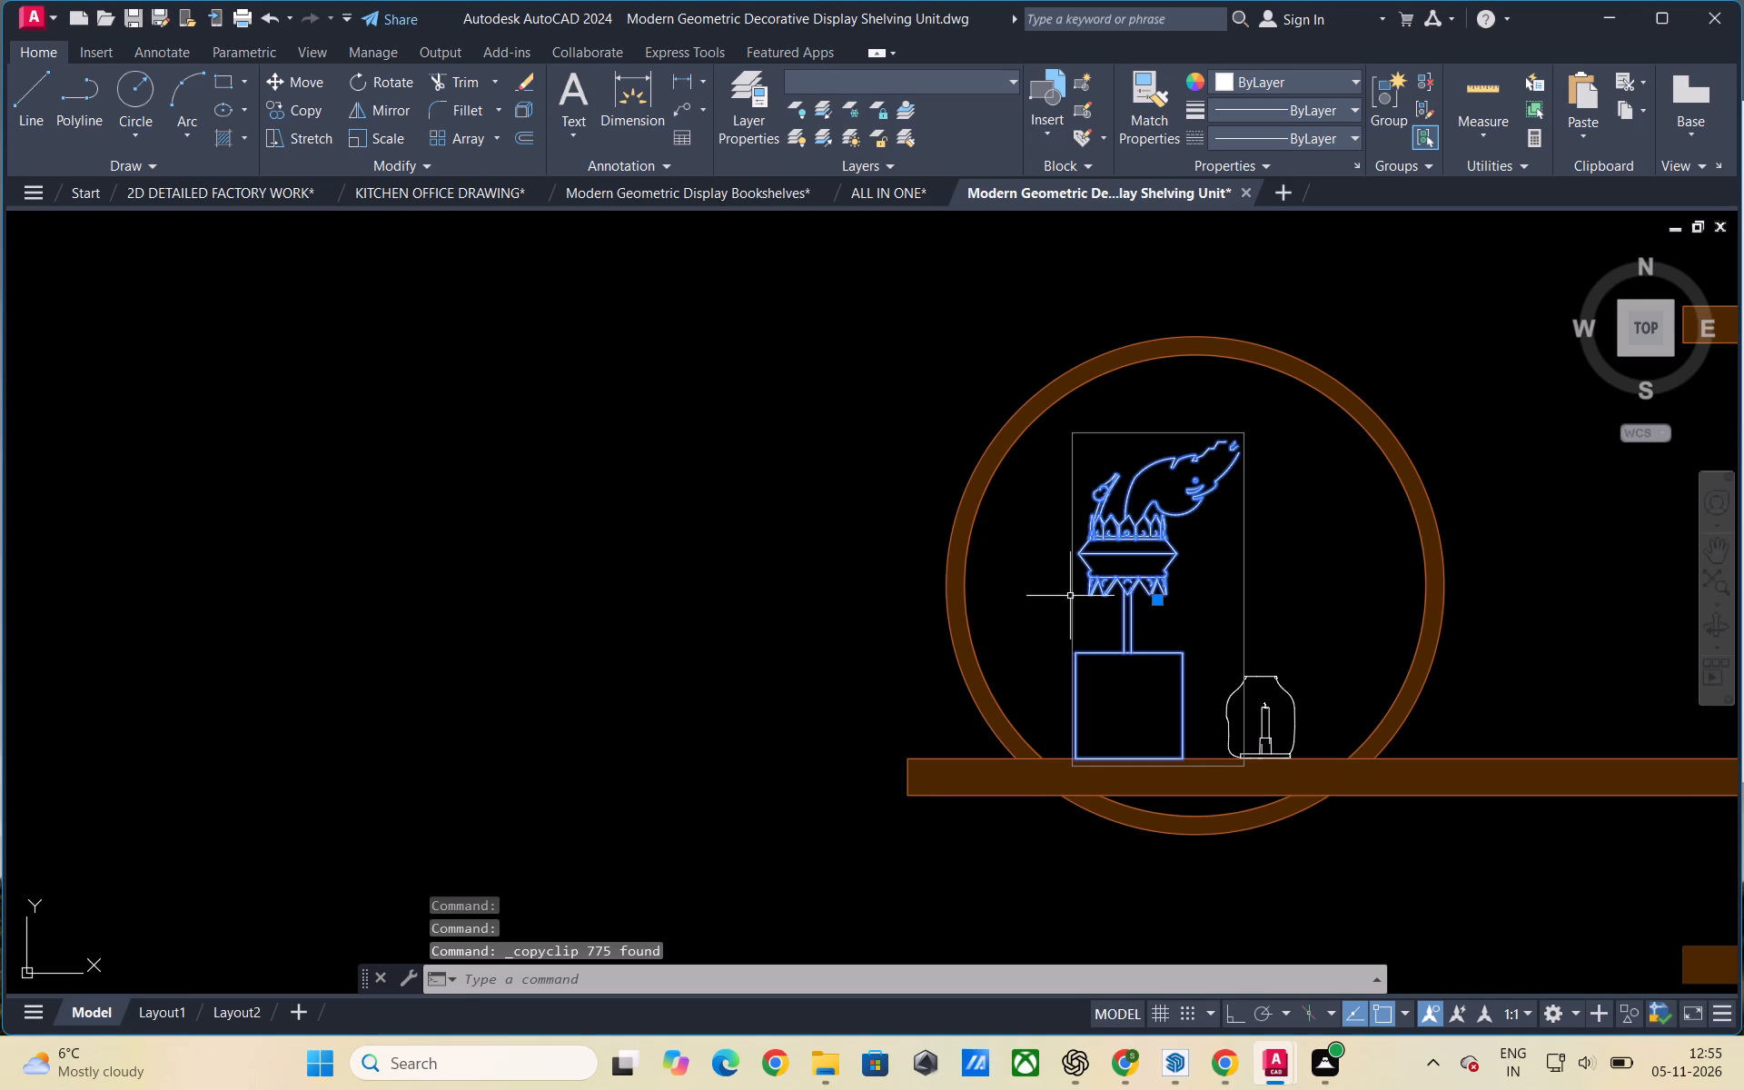
# Paste the planter and pedestal into the Modern Geometric Display Bookshelves drawing, just above the bookshelf's top-left compartment.
pyautogui.click(711, 193)
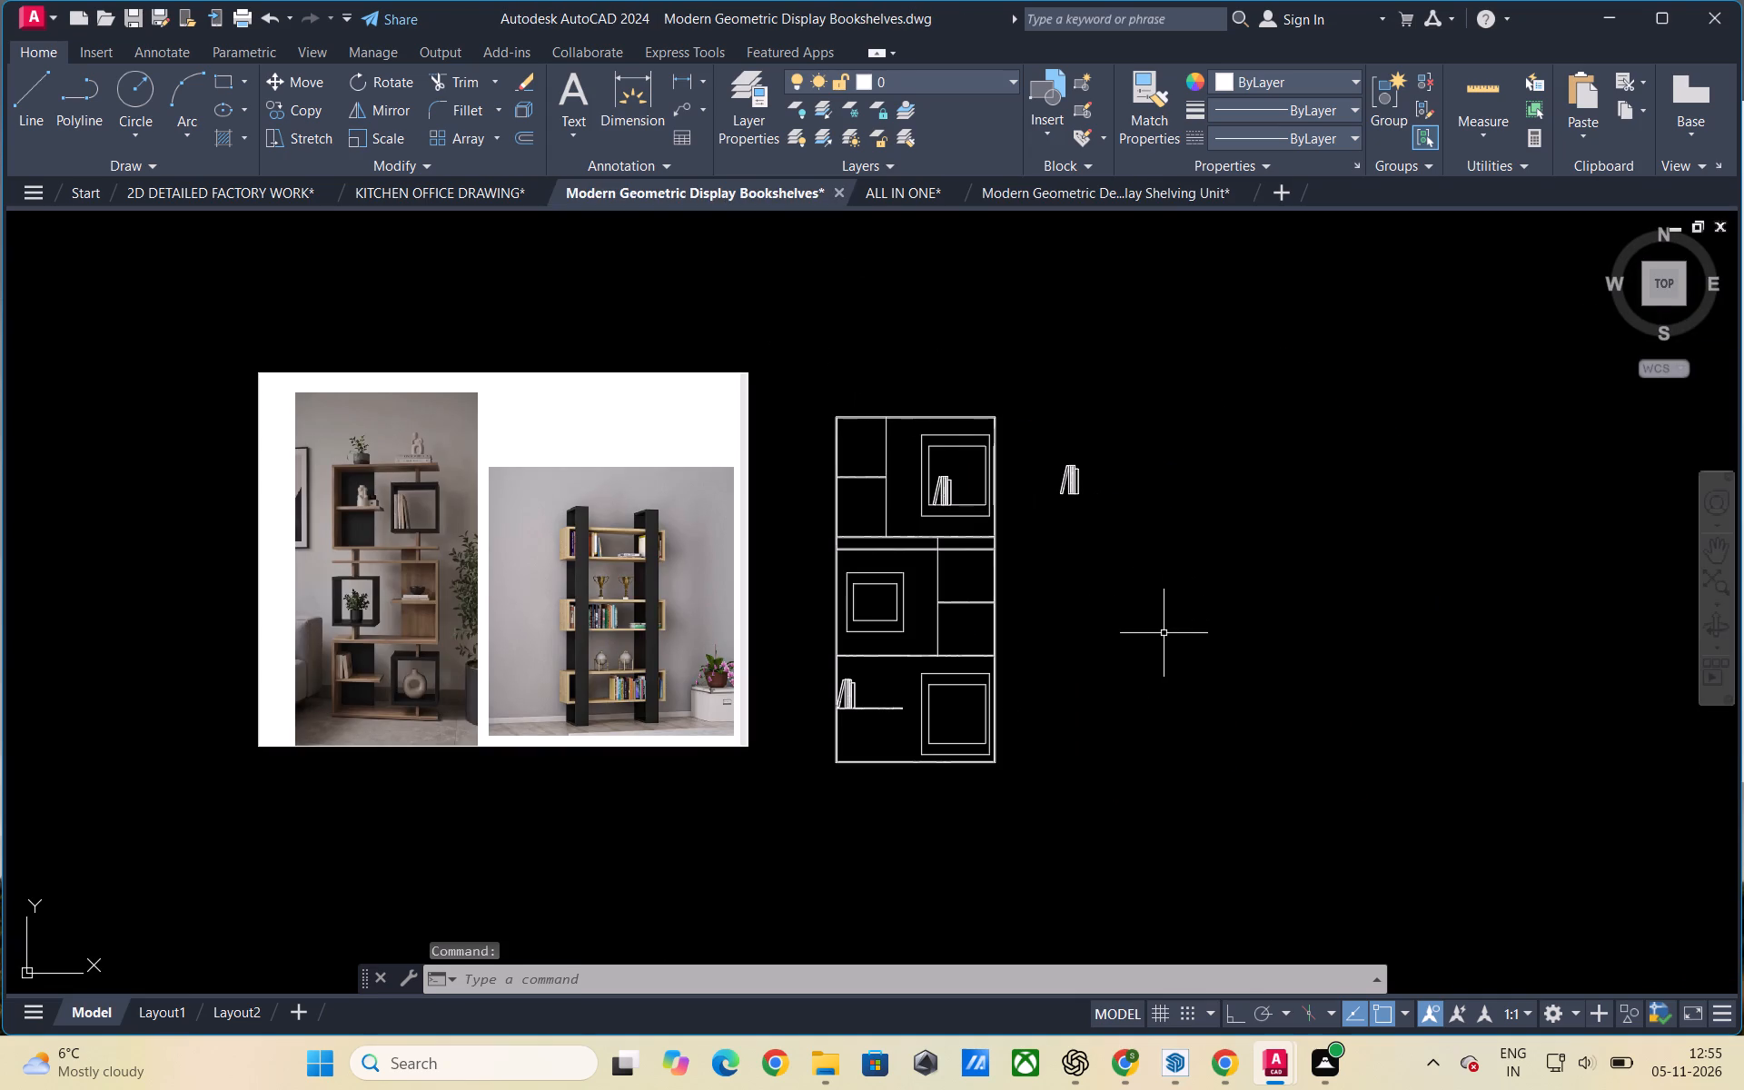
pyautogui.hotkey('ctrl', 'v')
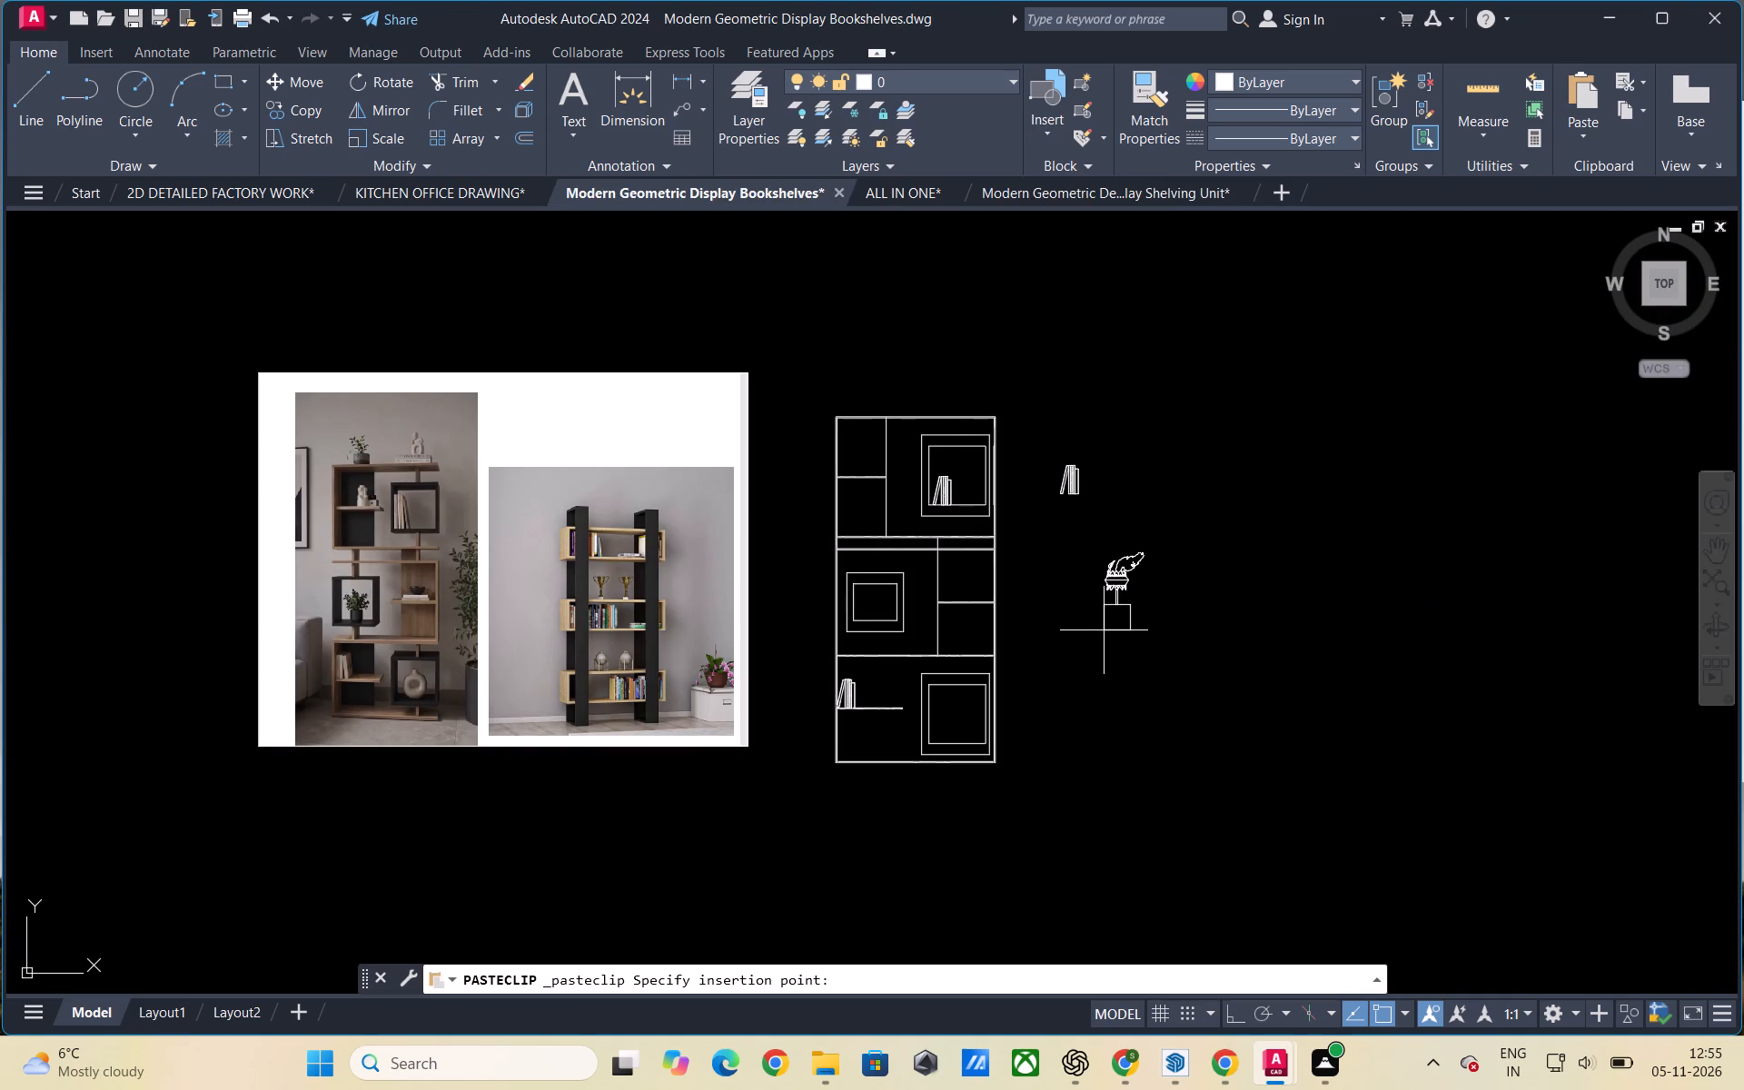
pyautogui.scroll(1, 850, 402)
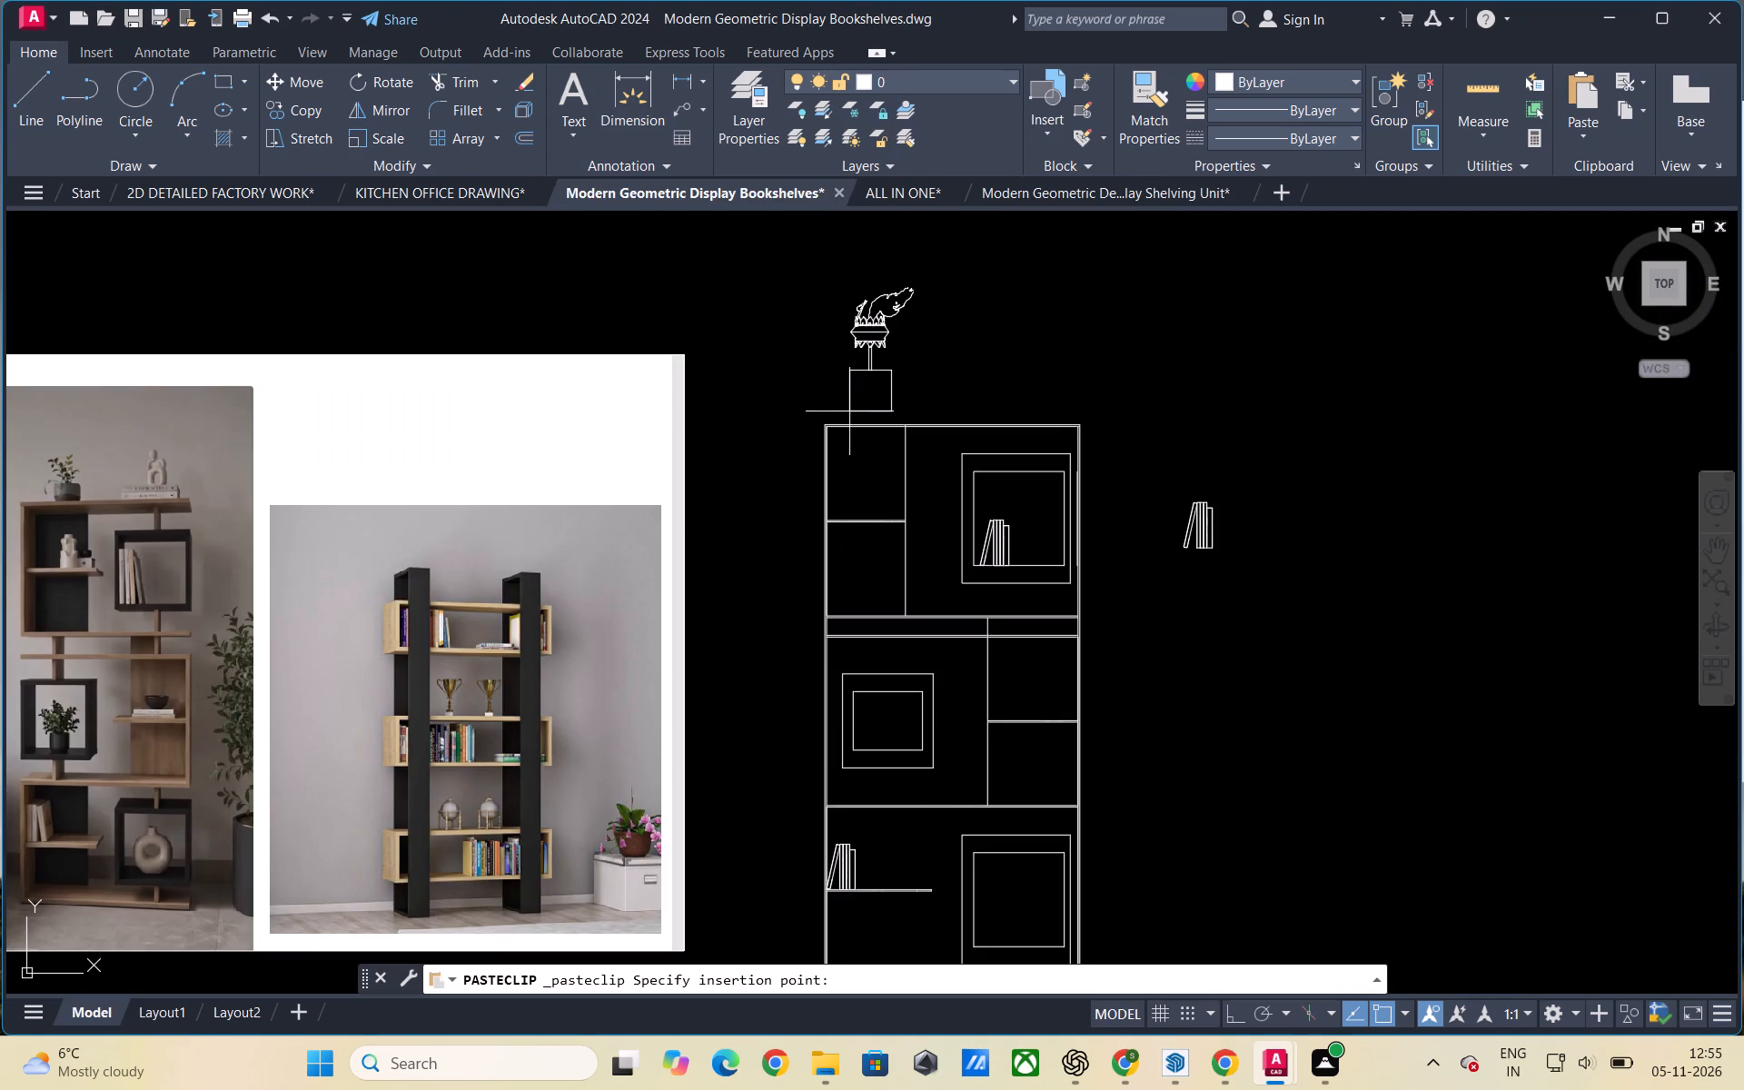
pyautogui.click(851, 398)
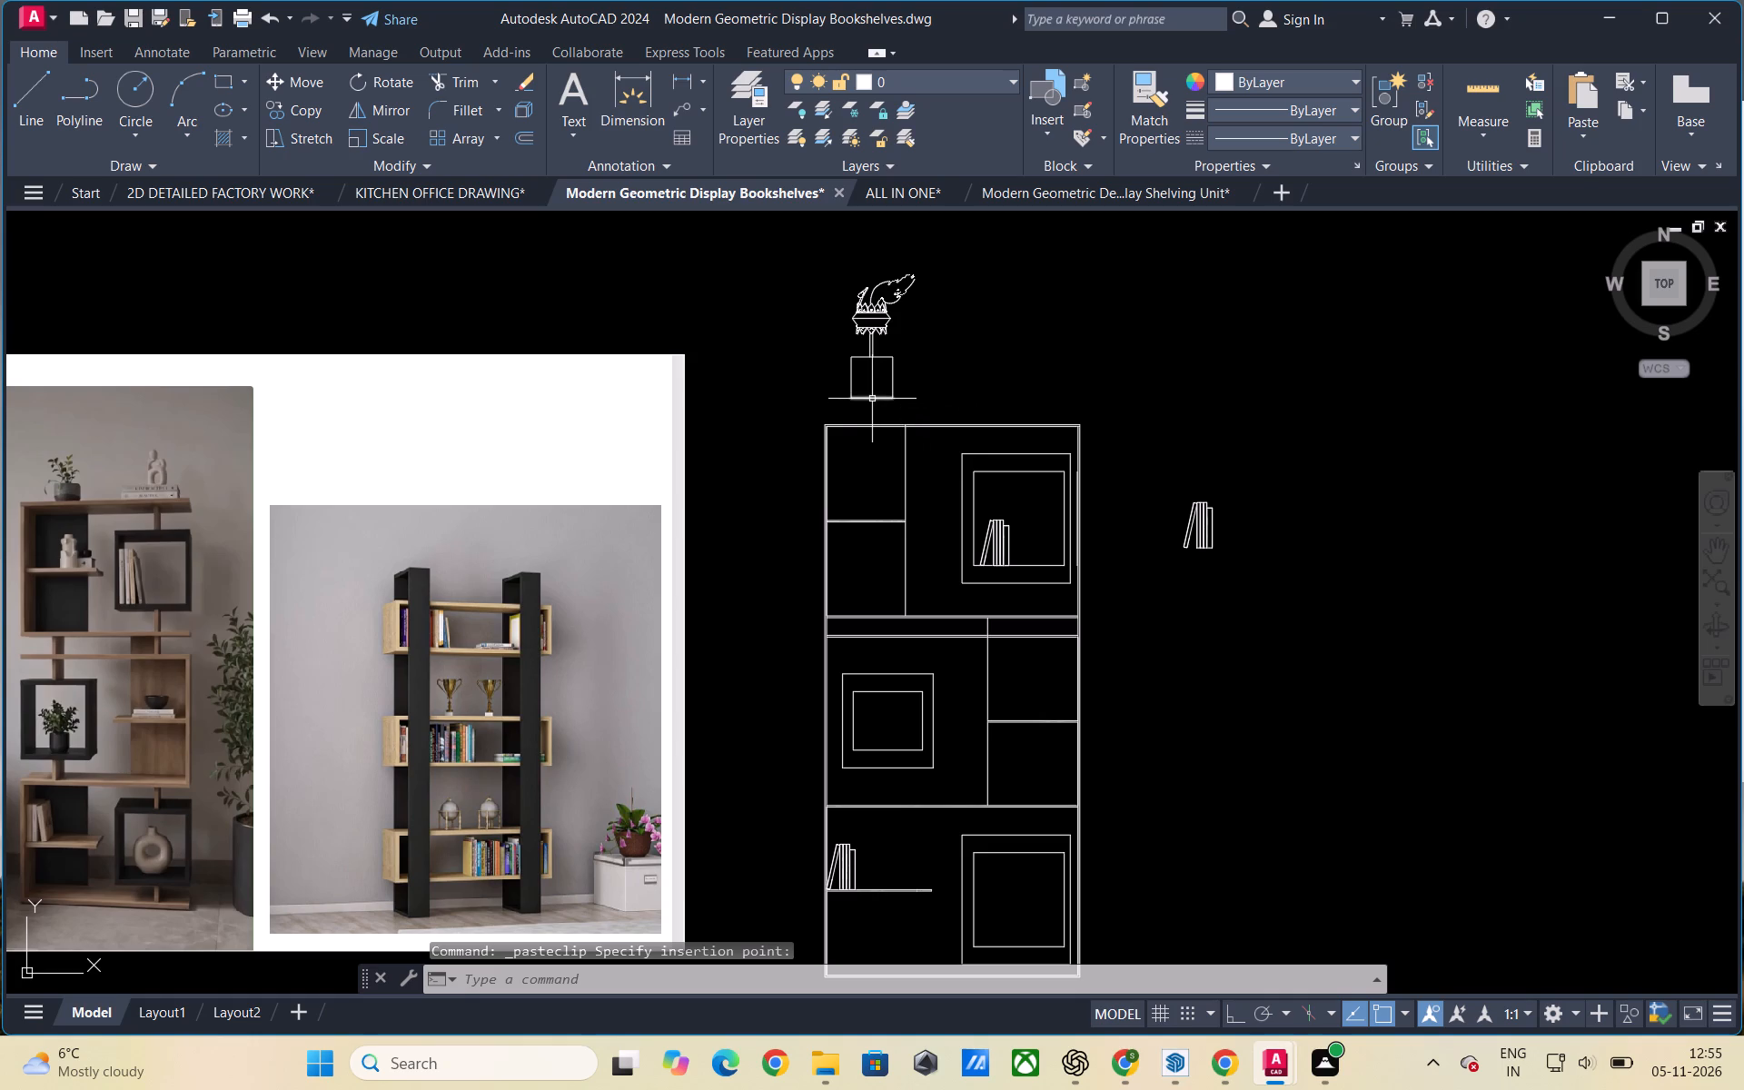
# Group all objects of the pasted planter and pedestal.
pyautogui.click(872, 399)
pyautogui.press('Escape')
pyautogui.press('Escape')
pyautogui.click(910, 411)
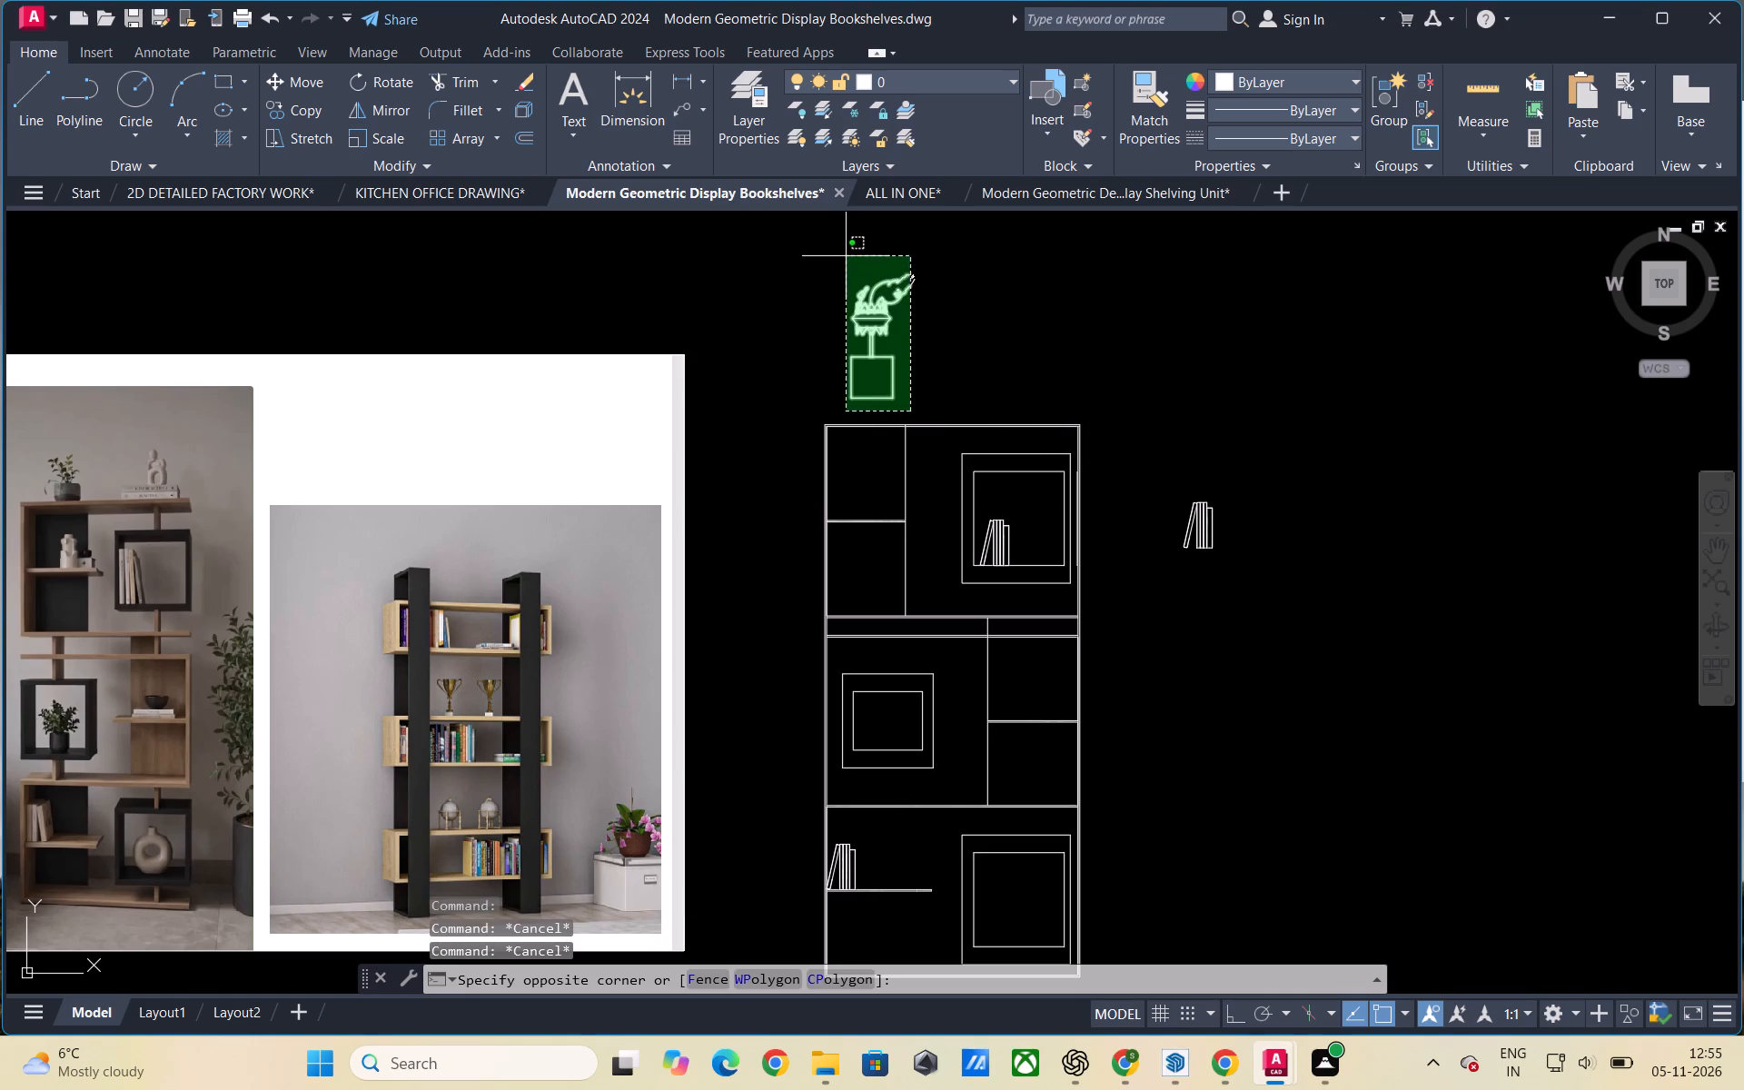
pyautogui.press('Escape')
pyautogui.click(797, 238)
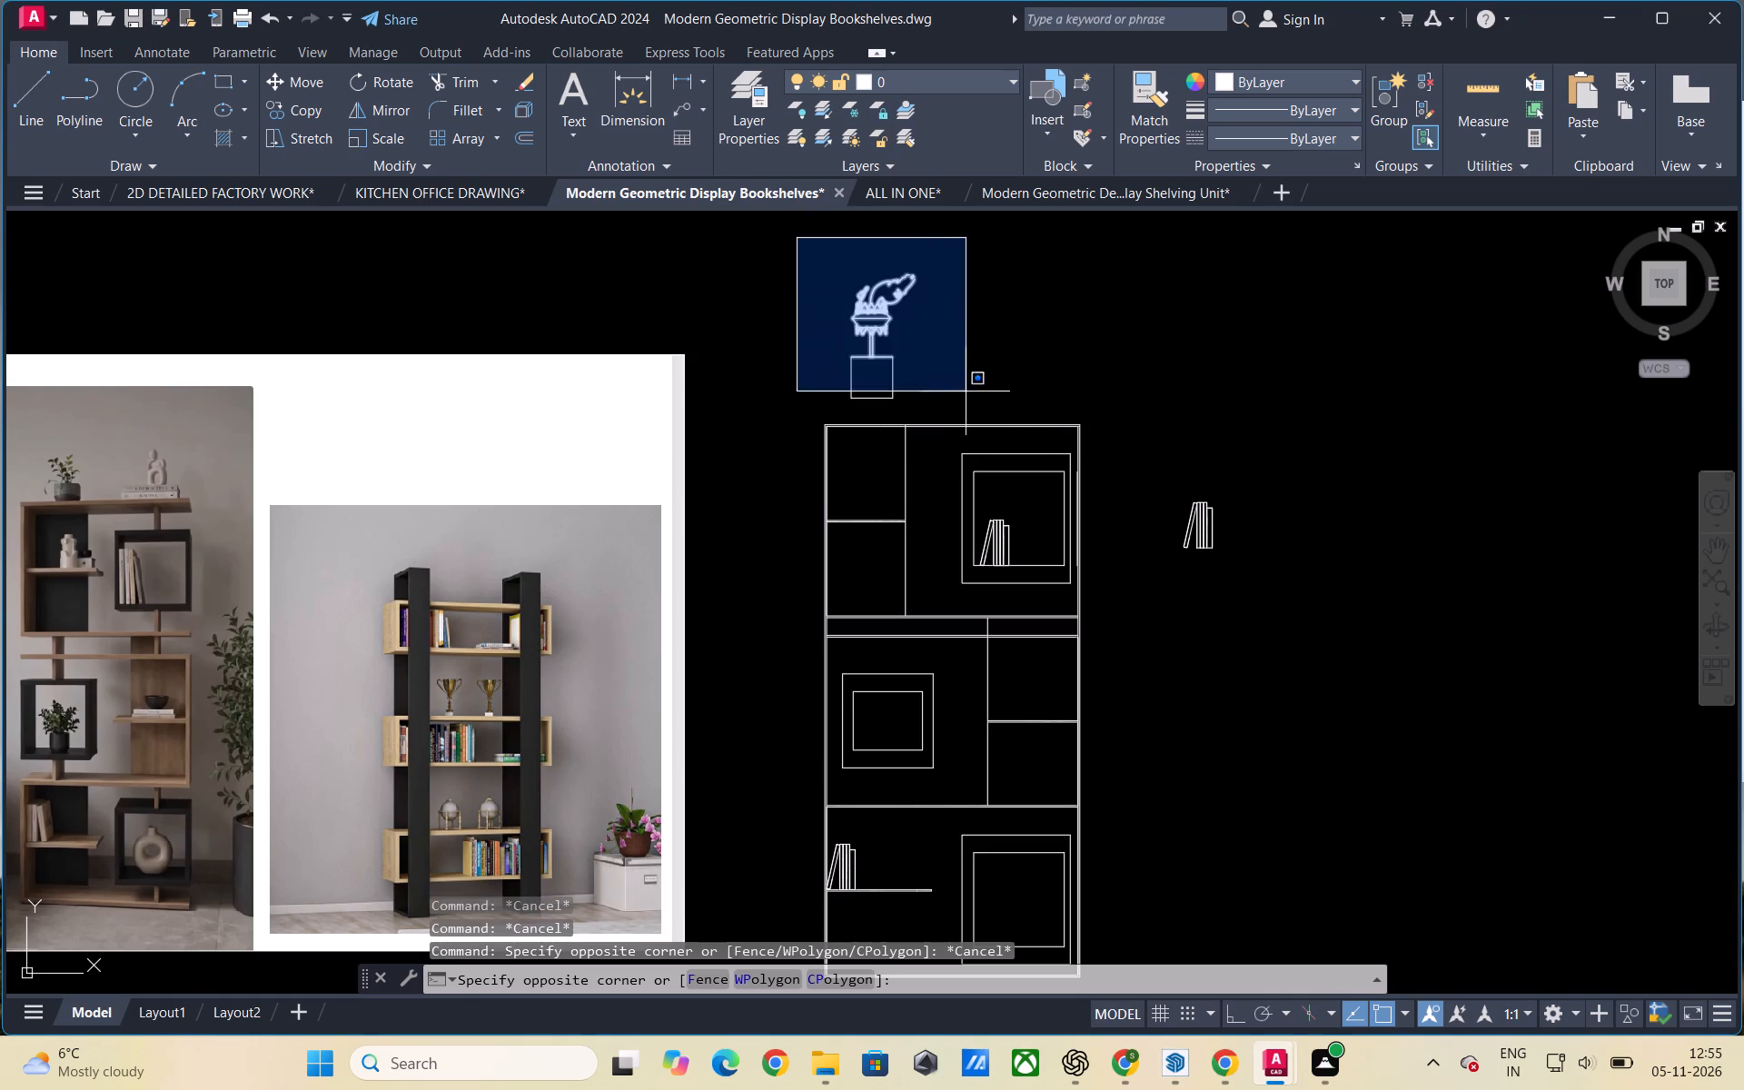
pyautogui.click(966, 412)
pyautogui.rightClick(858, 365)
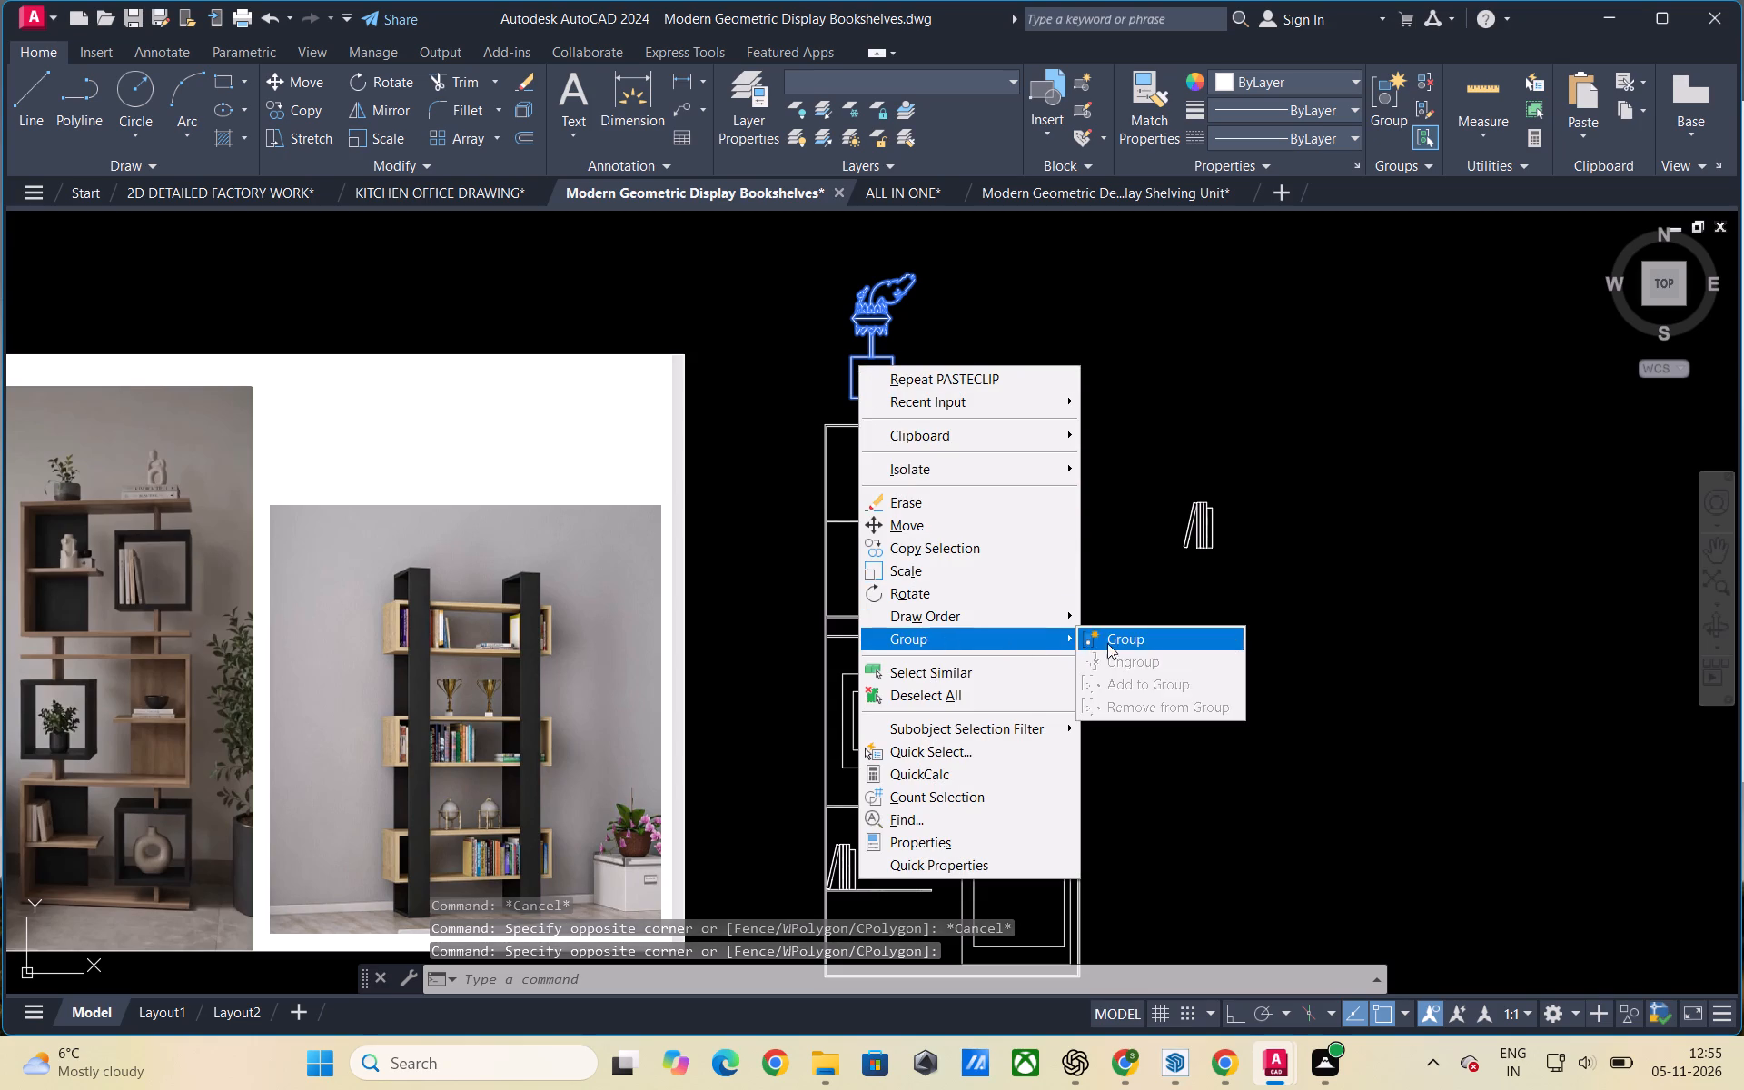
pyautogui.click(1140, 643)
# Move the planter group down onto the bookshelf's top edge, using the midpoint of the pedestal's bottom edge as base point.
pyautogui.click(878, 399)
pyautogui.rightClick(879, 399)
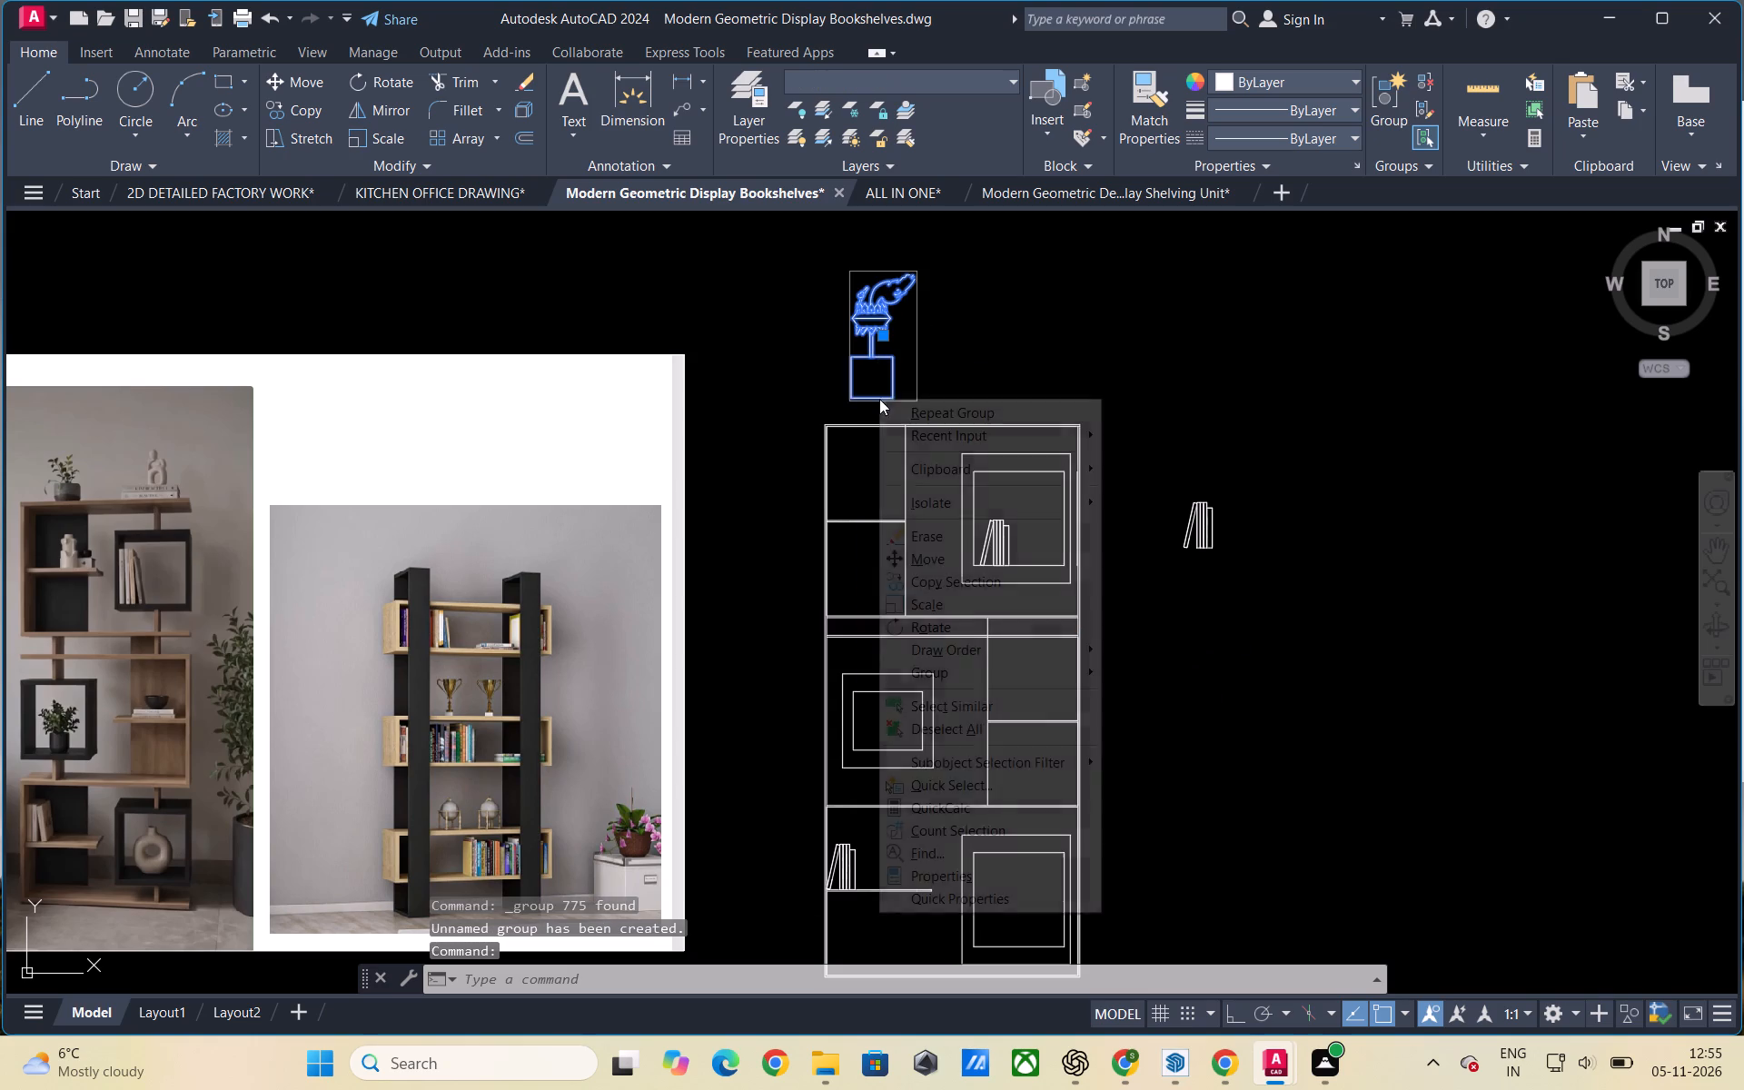
pyautogui.click(934, 566)
pyautogui.scroll(4, 871, 406)
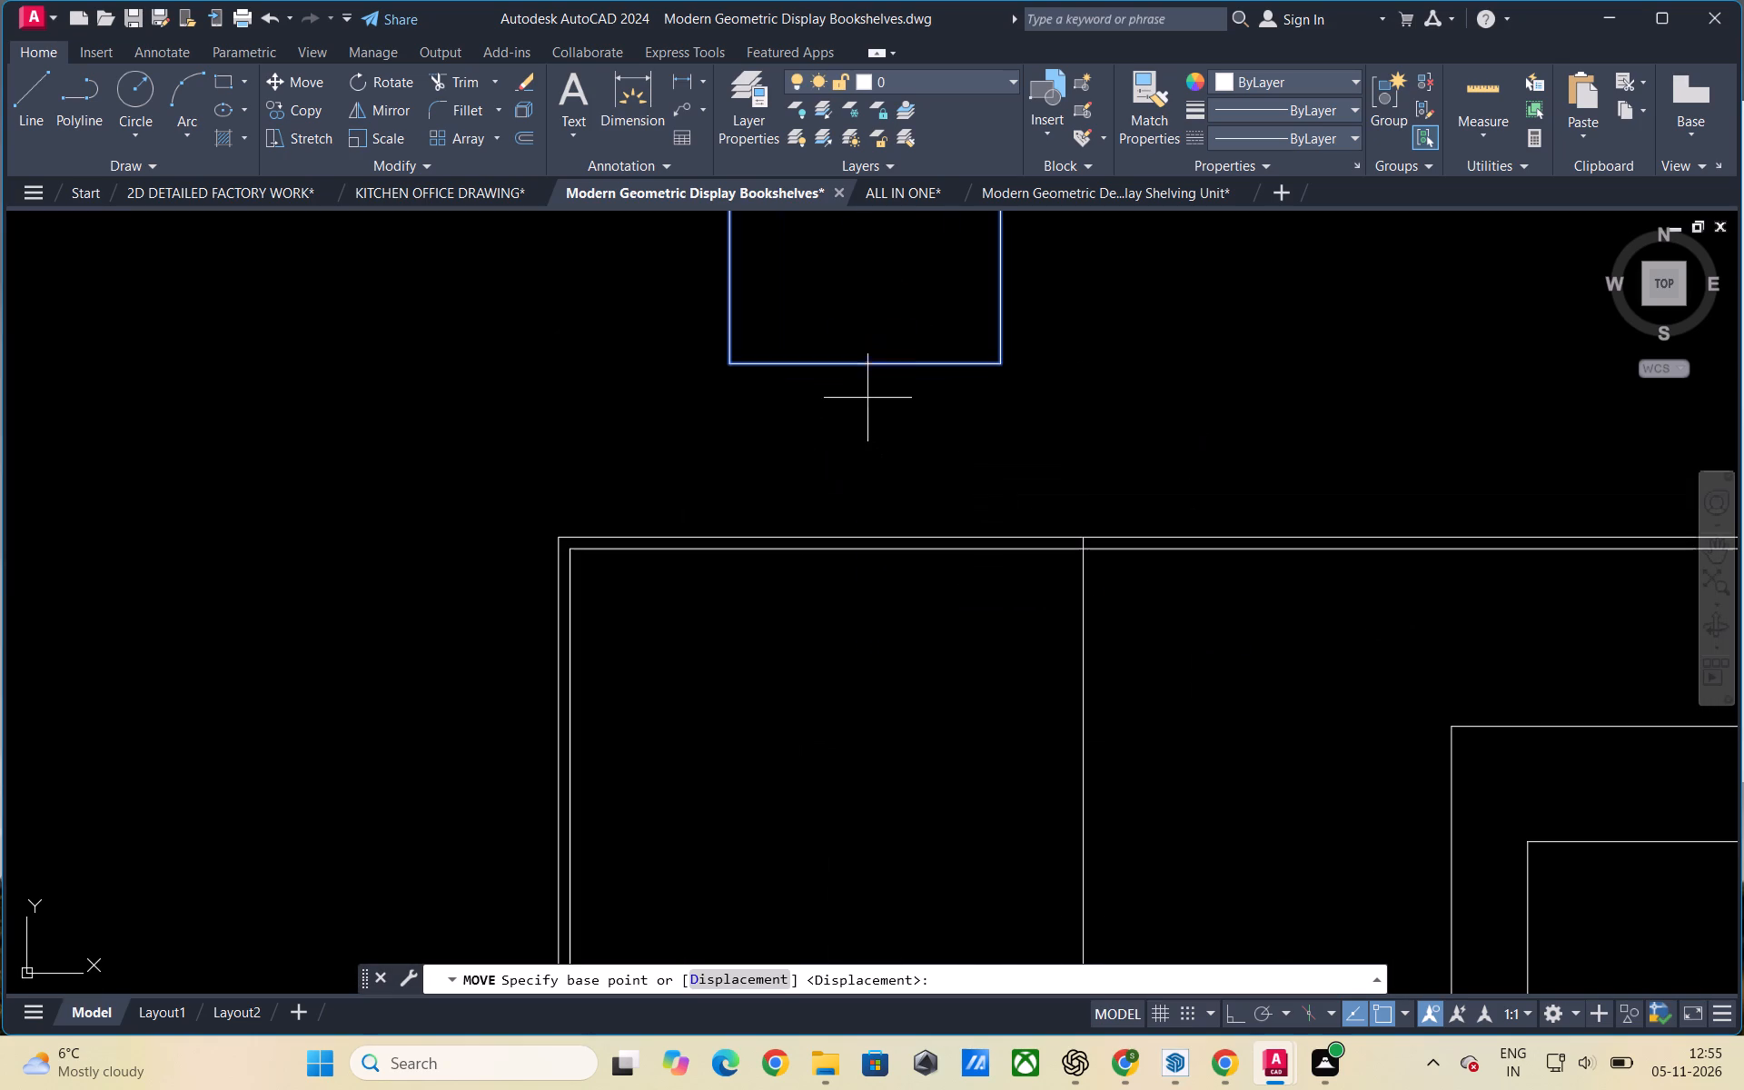
pyautogui.click(862, 364)
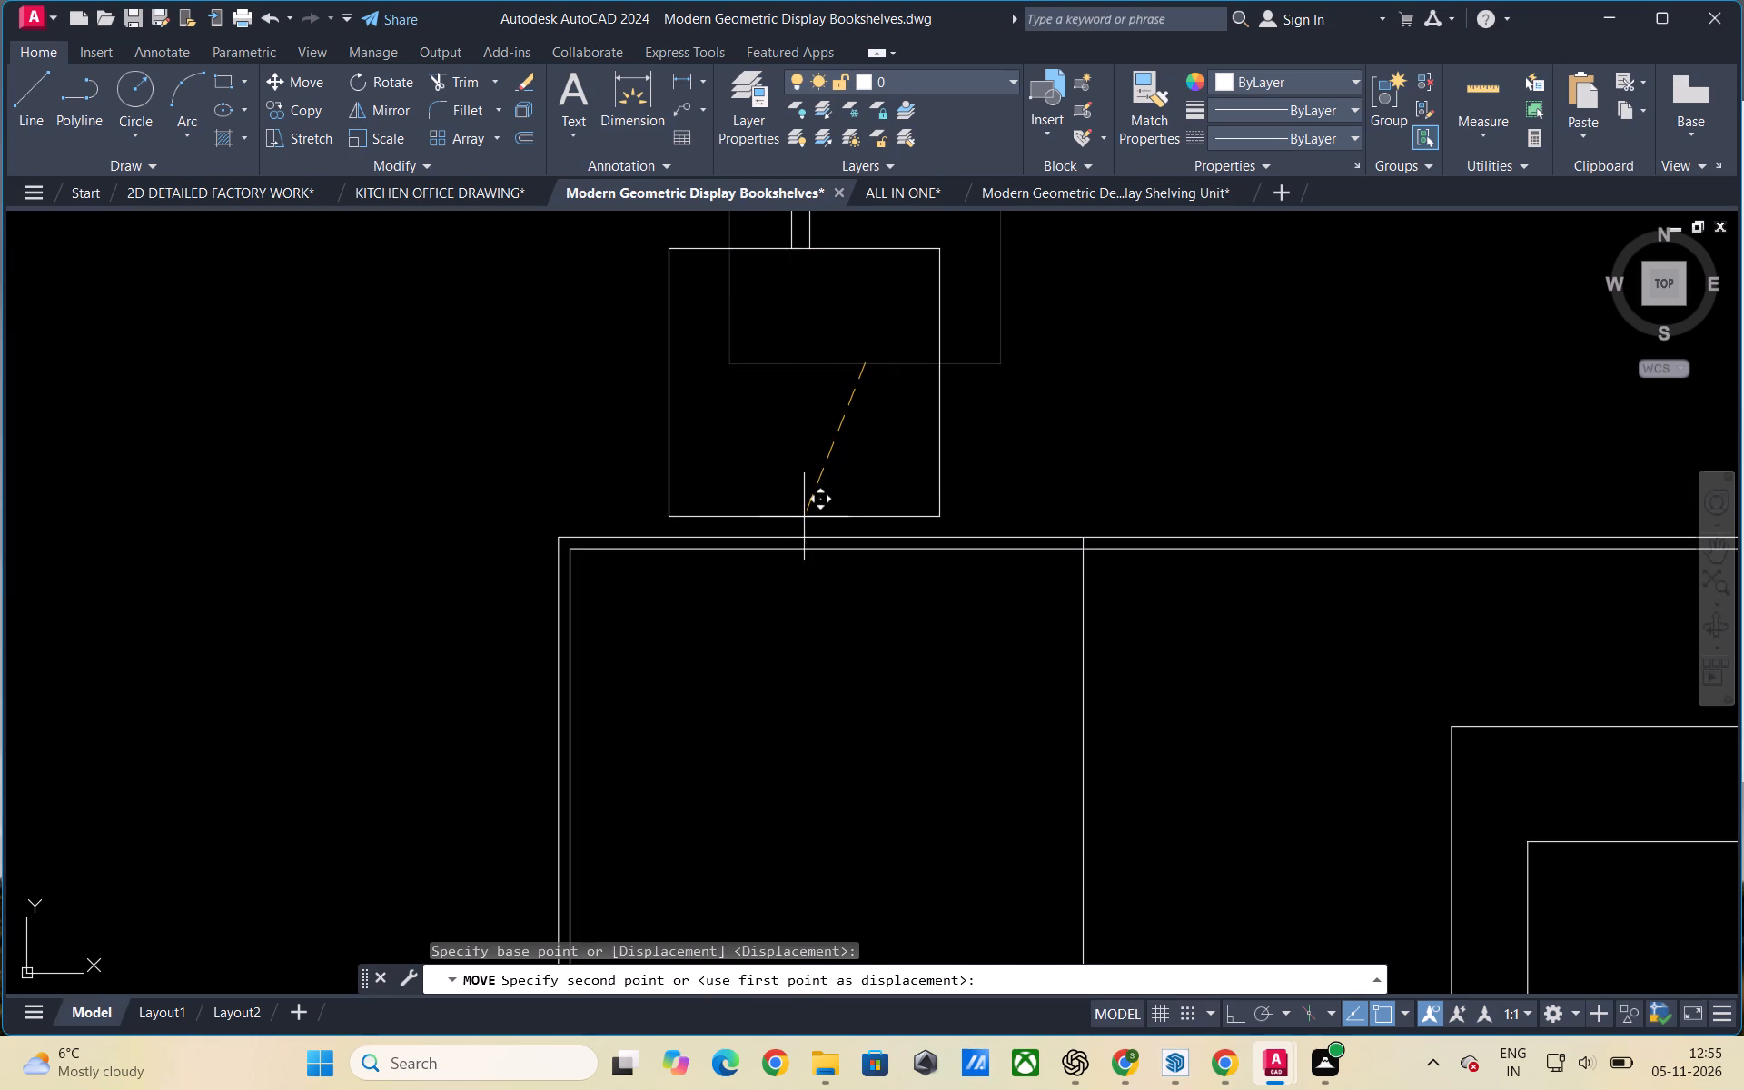
pyautogui.click(801, 524)
pyautogui.scroll(-4, 849, 430)
pyautogui.scroll(-1, 1001, 368)
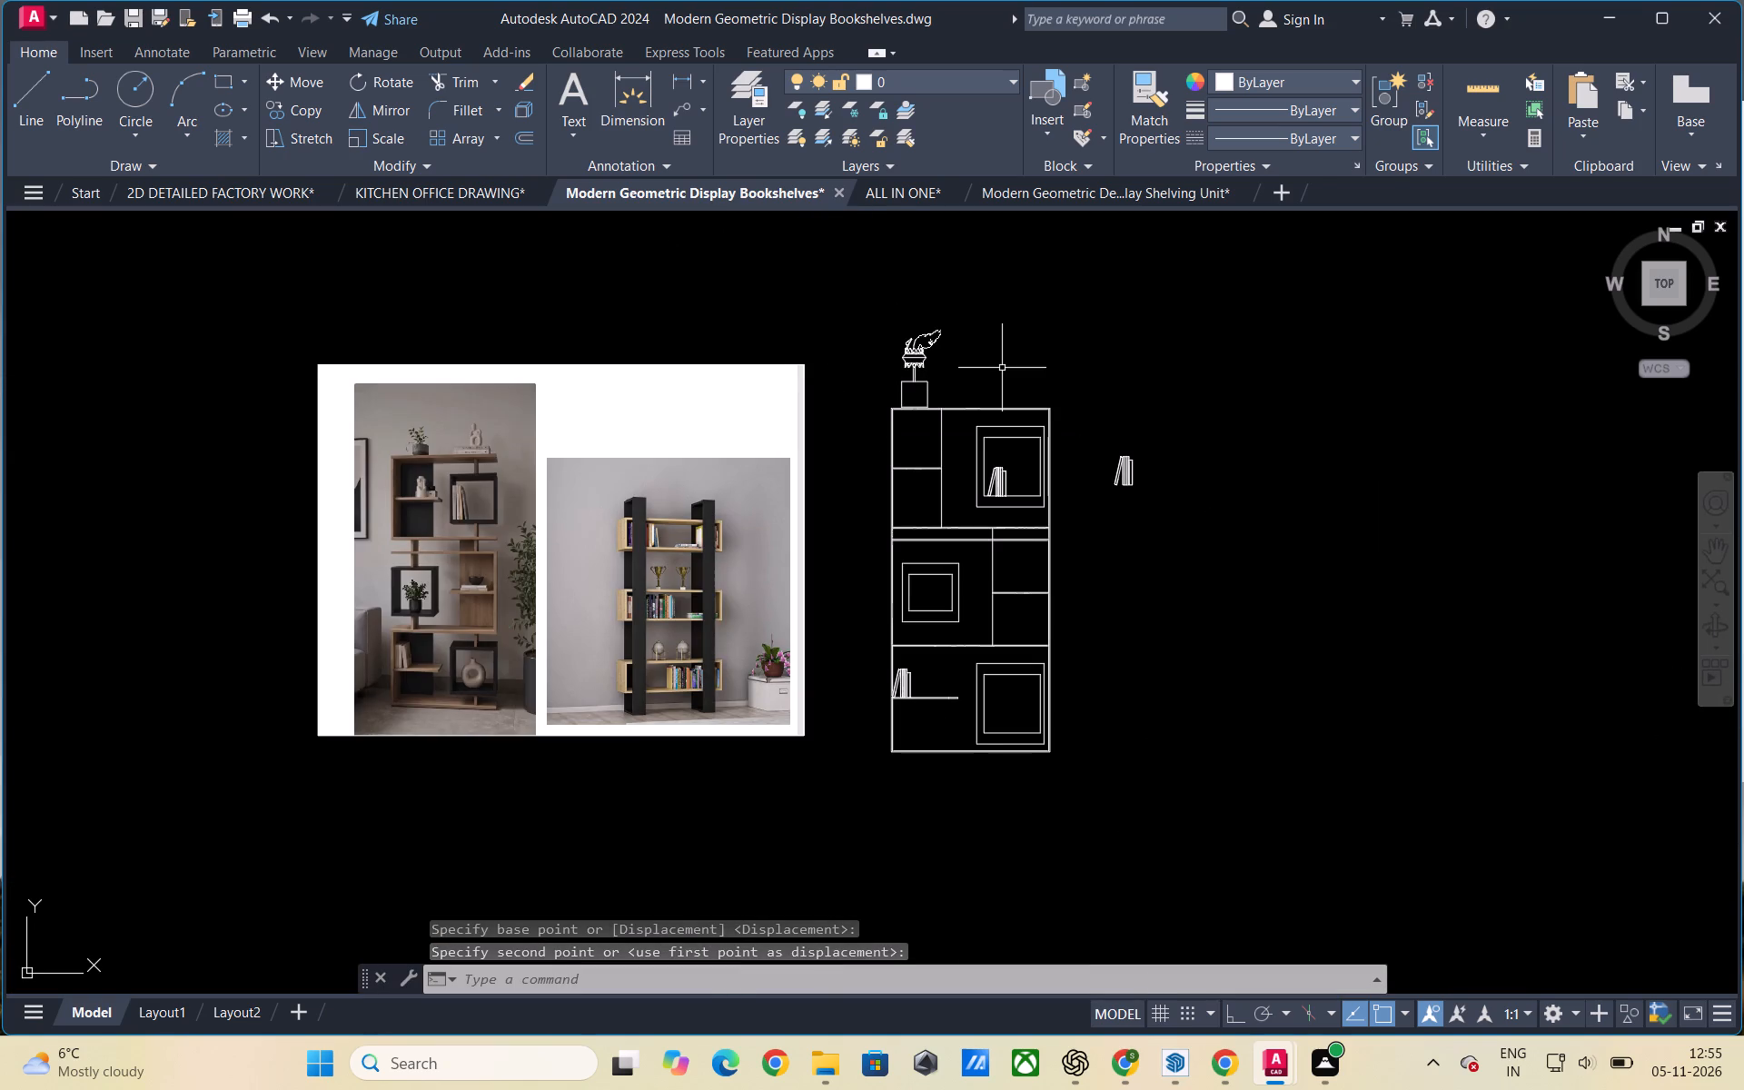
# Copy the planter group from the bookshelf's top into the empty space to the right of the shelf.
pyautogui.scroll(1, 932, 385)
pyautogui.click(924, 391)
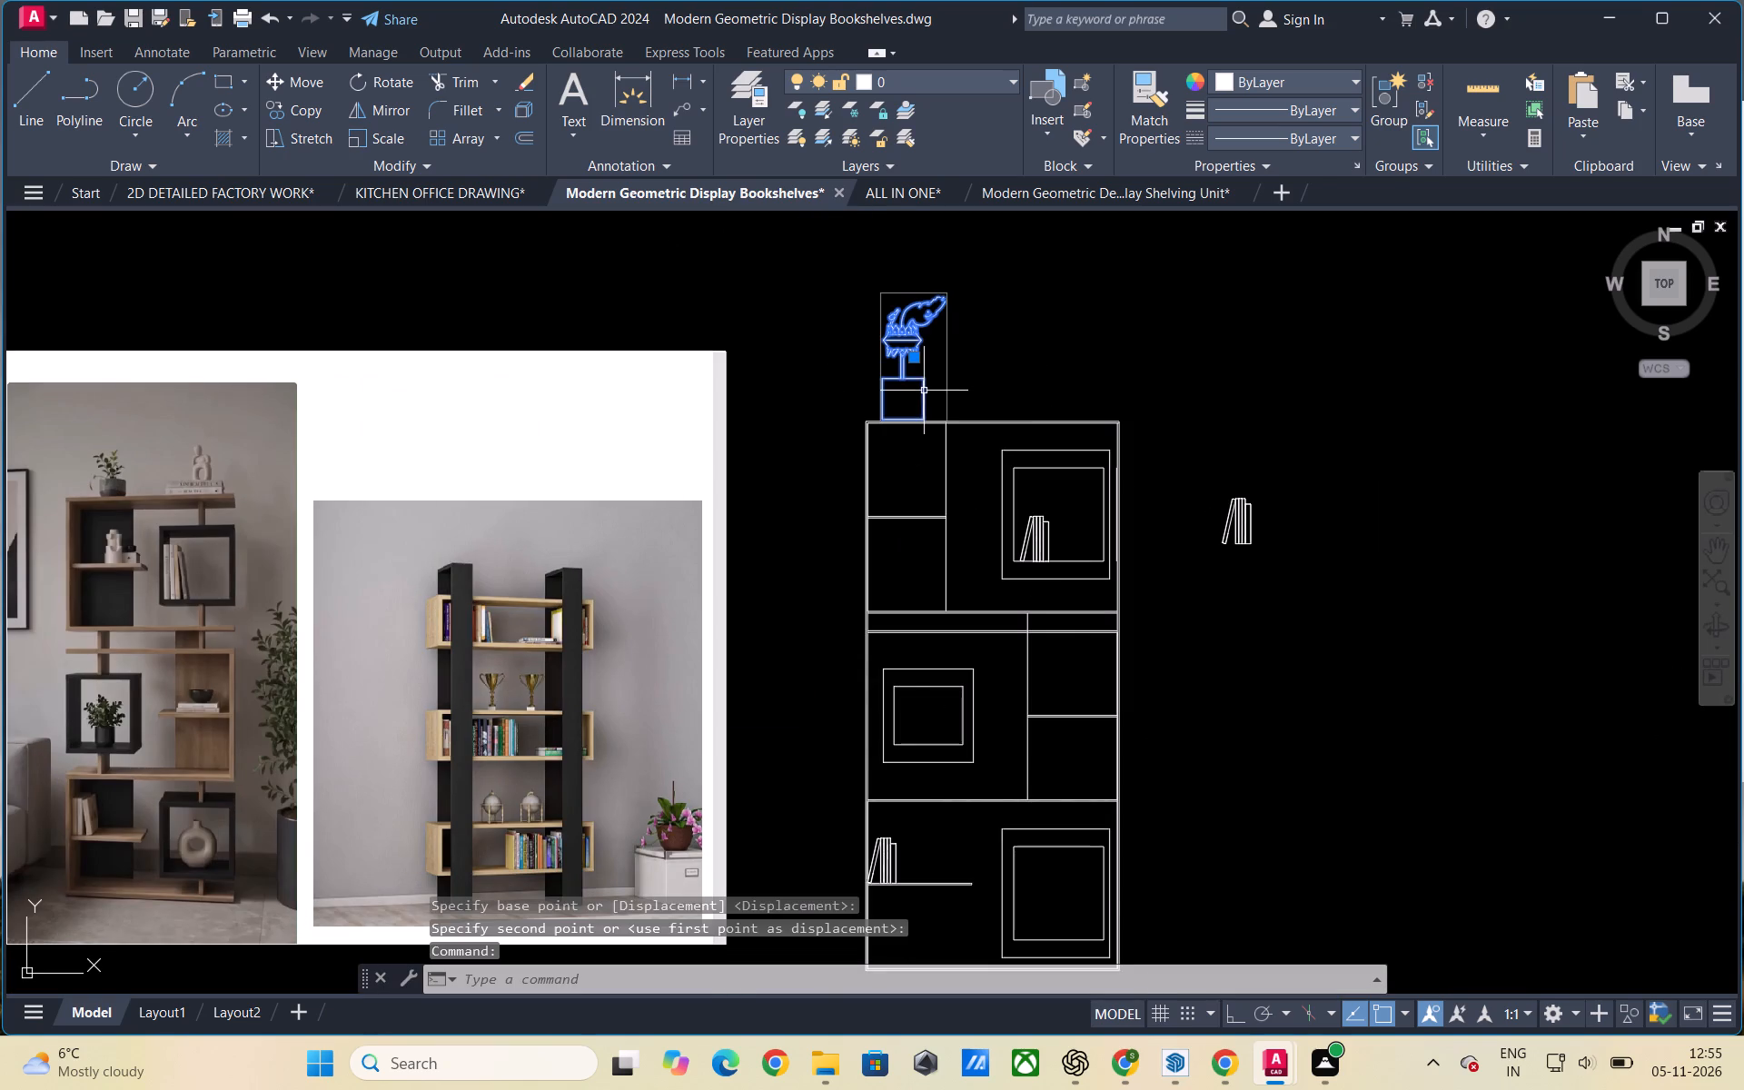
pyautogui.rightClick(924, 391)
pyautogui.click(977, 582)
pyautogui.click(908, 357)
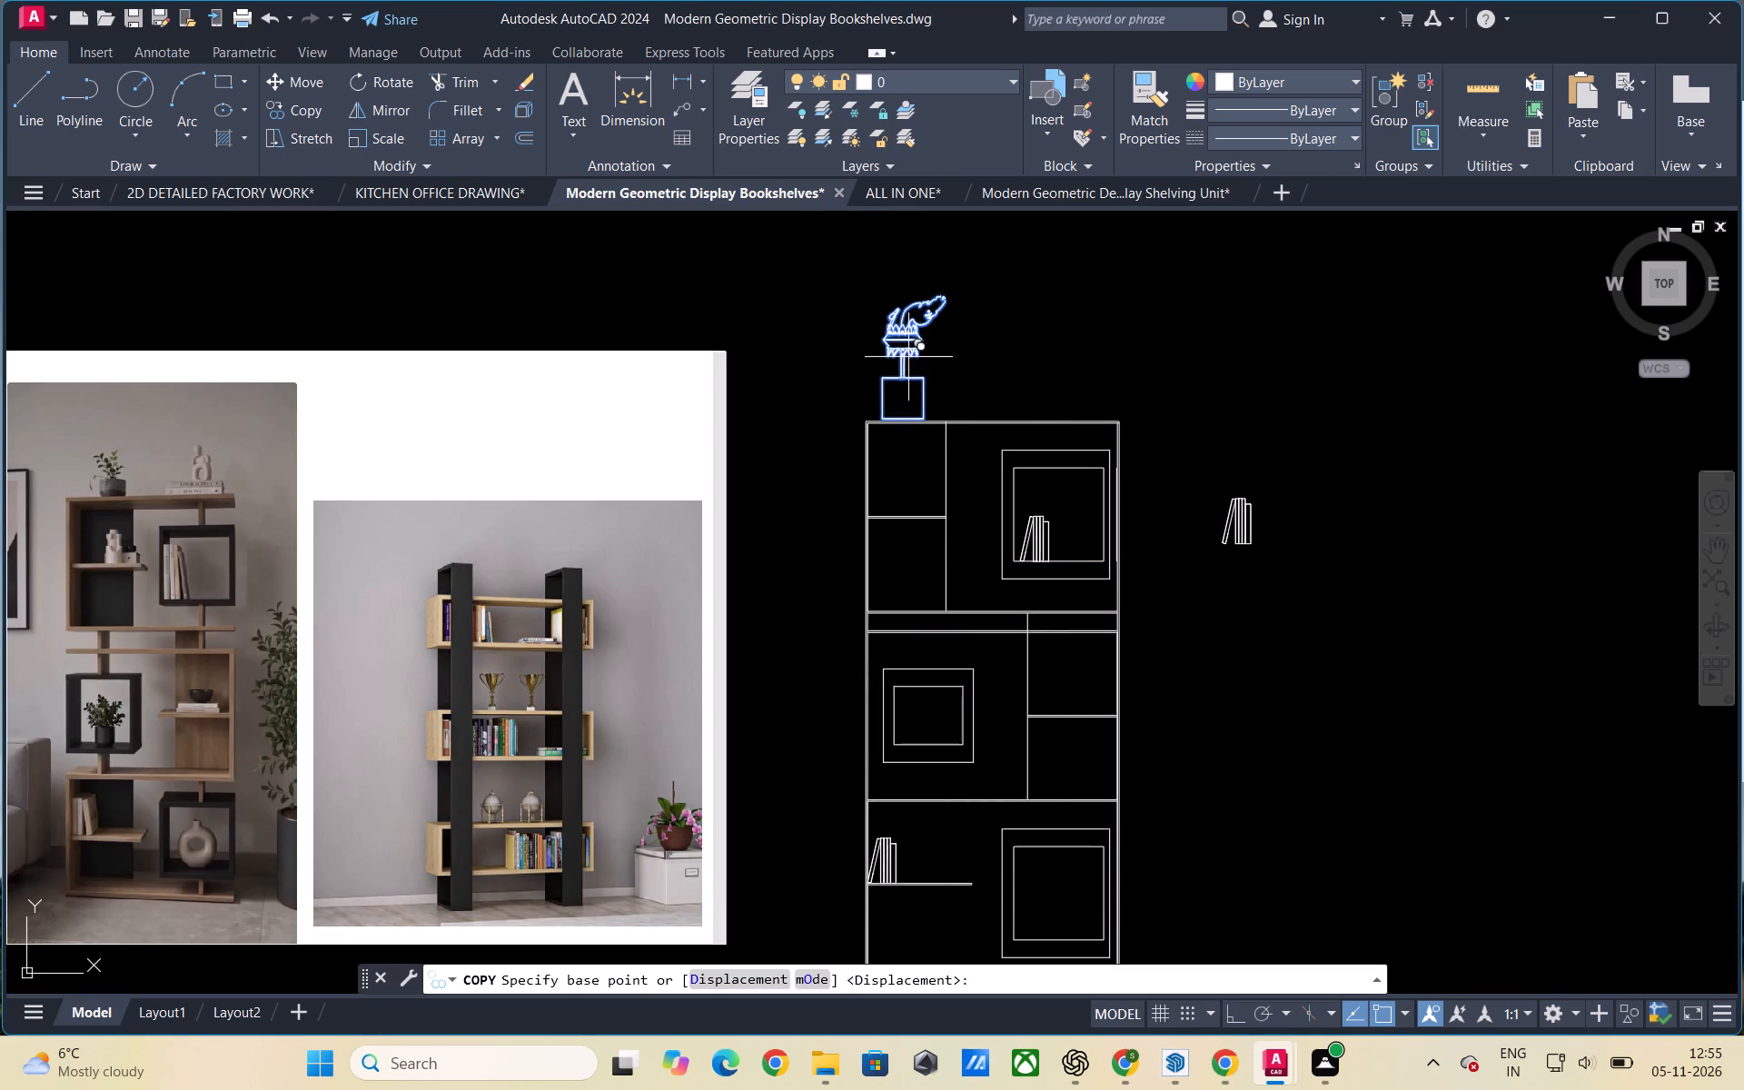
pyautogui.scroll(-2, 709, 524)
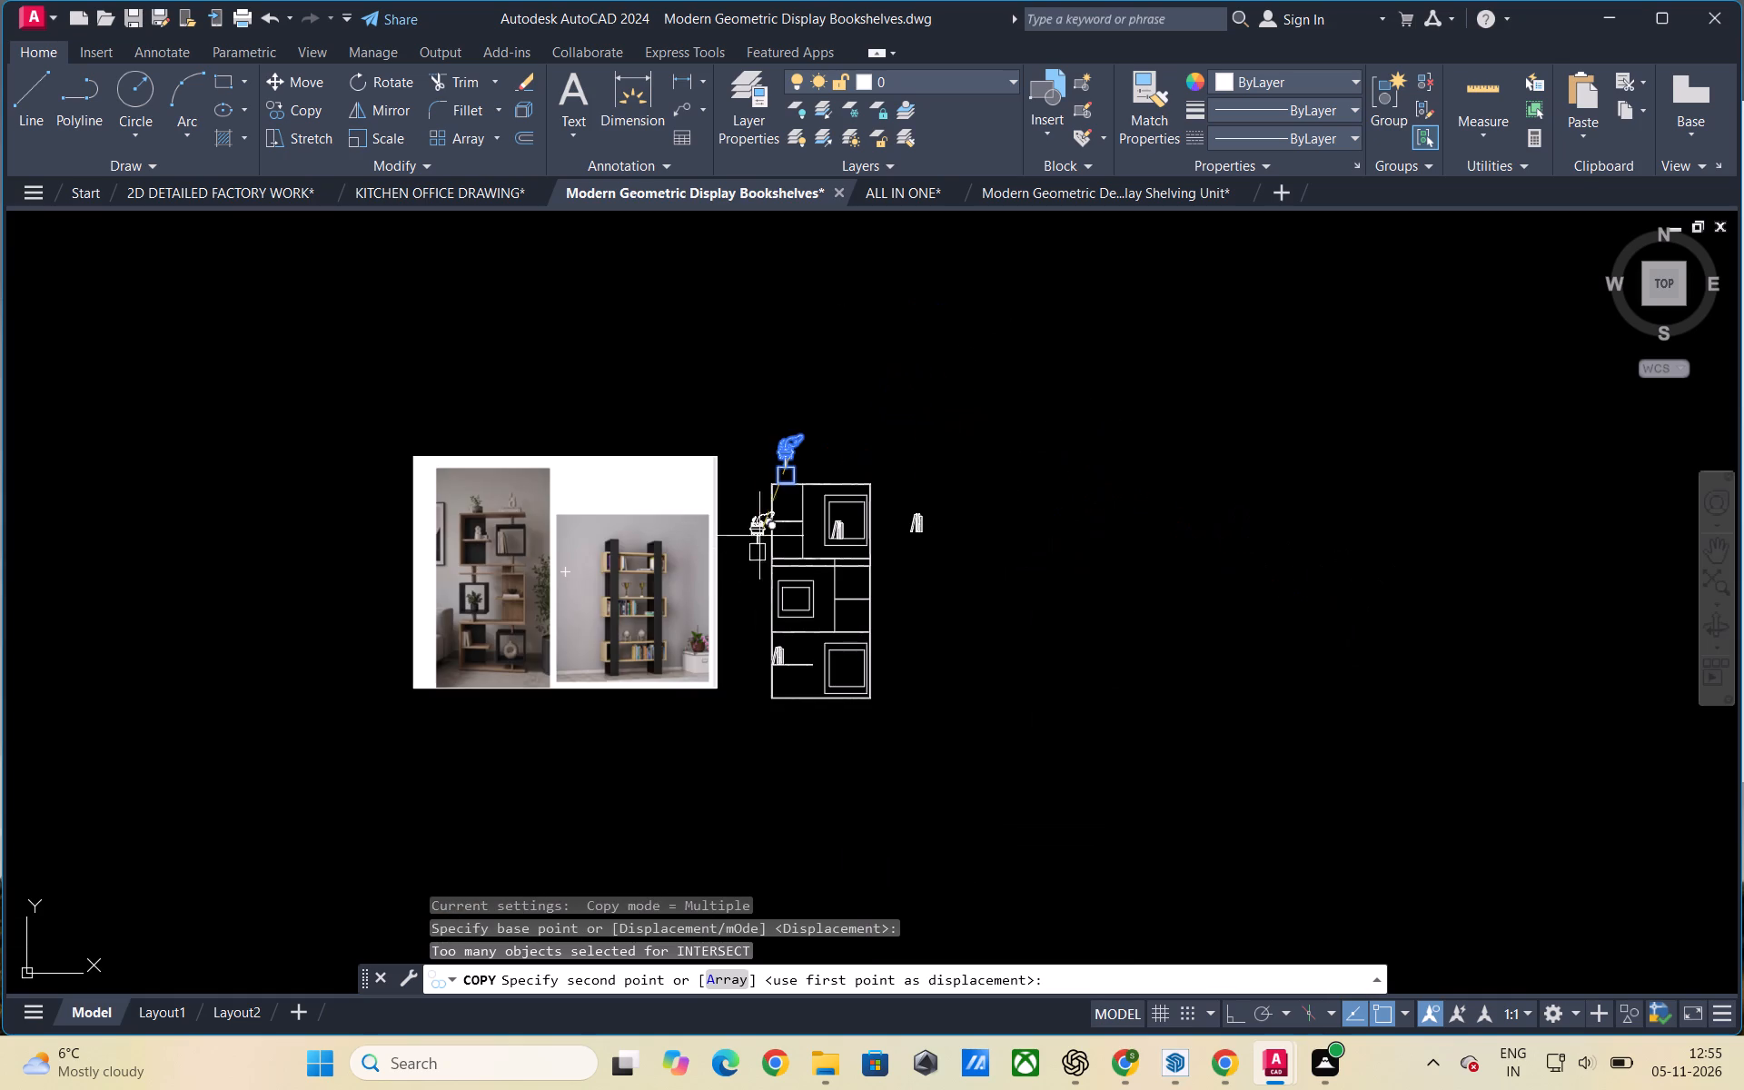
pyautogui.click(1087, 580)
pyautogui.press('Escape')
# Scale the outside planter copy down freehand to roughly a quarter of its size from the pedestal's lower-left corner.
pyautogui.moveTo(1125, 664); pyautogui.dragTo(1125, 654)
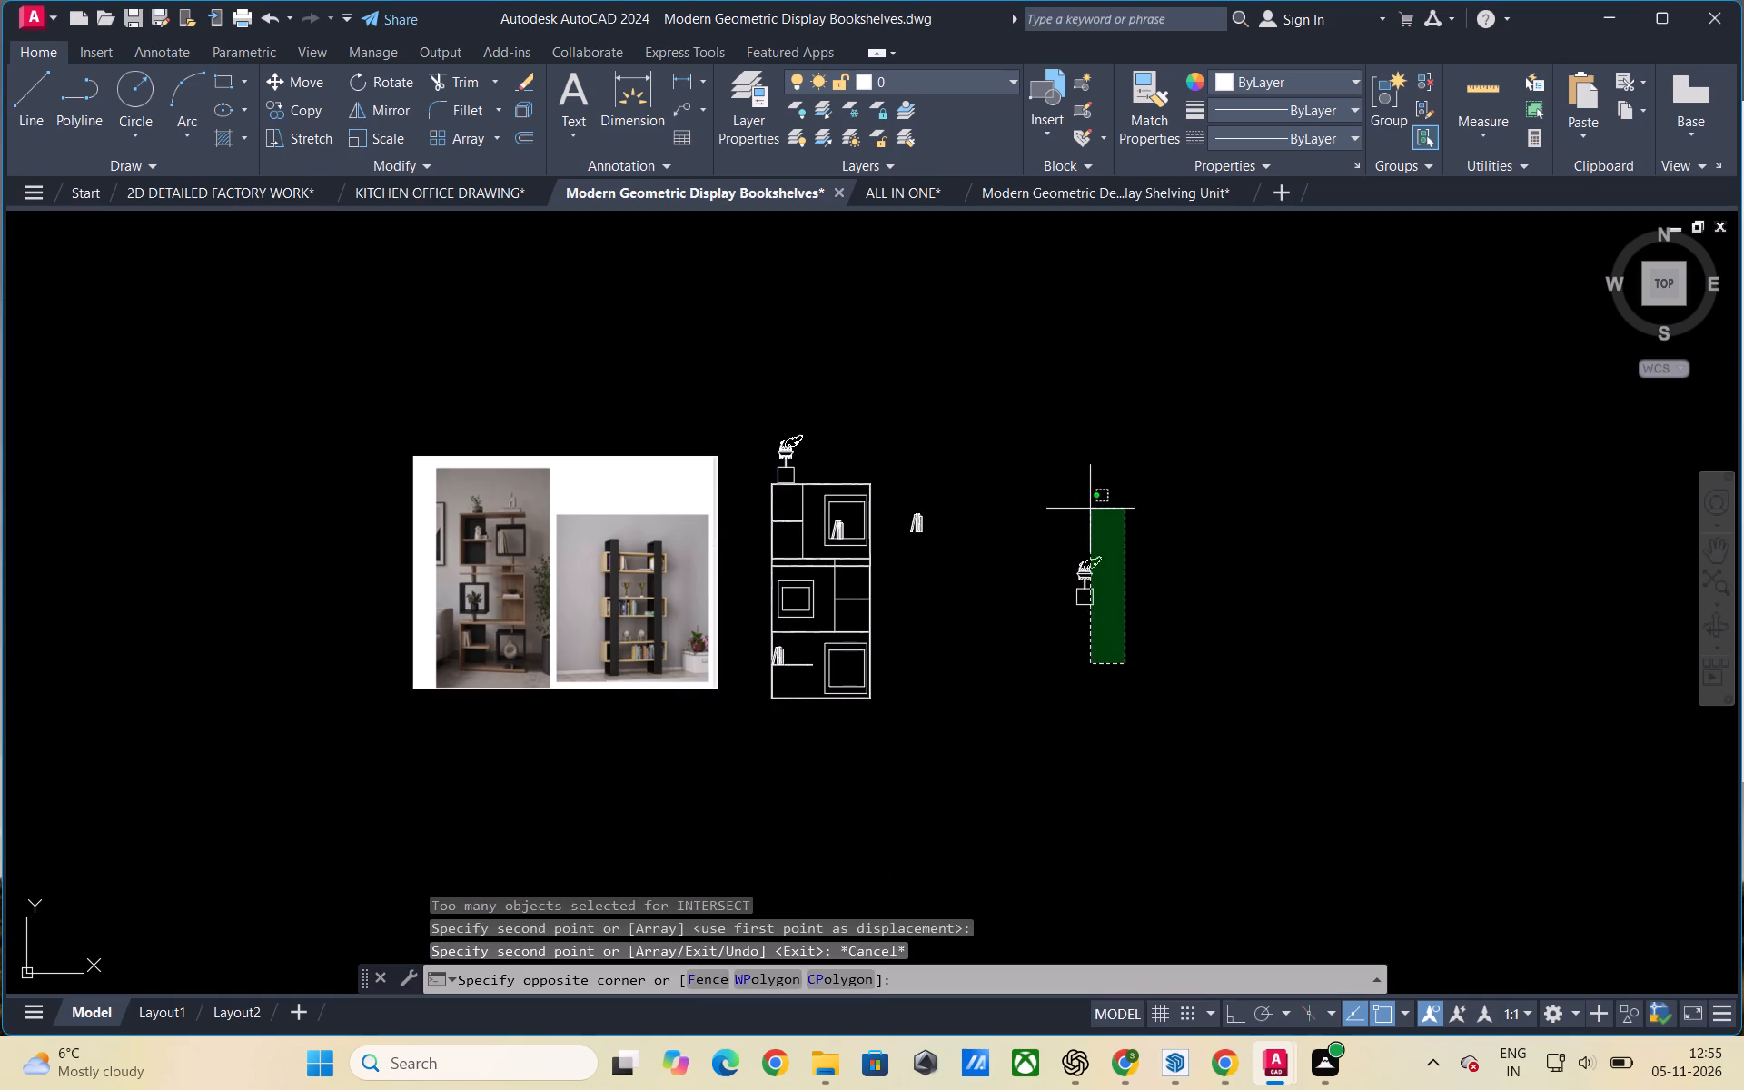
pyautogui.click(1052, 482)
pyautogui.write('scale')
pyautogui.press('Return')
pyautogui.scroll(4, 1074, 635)
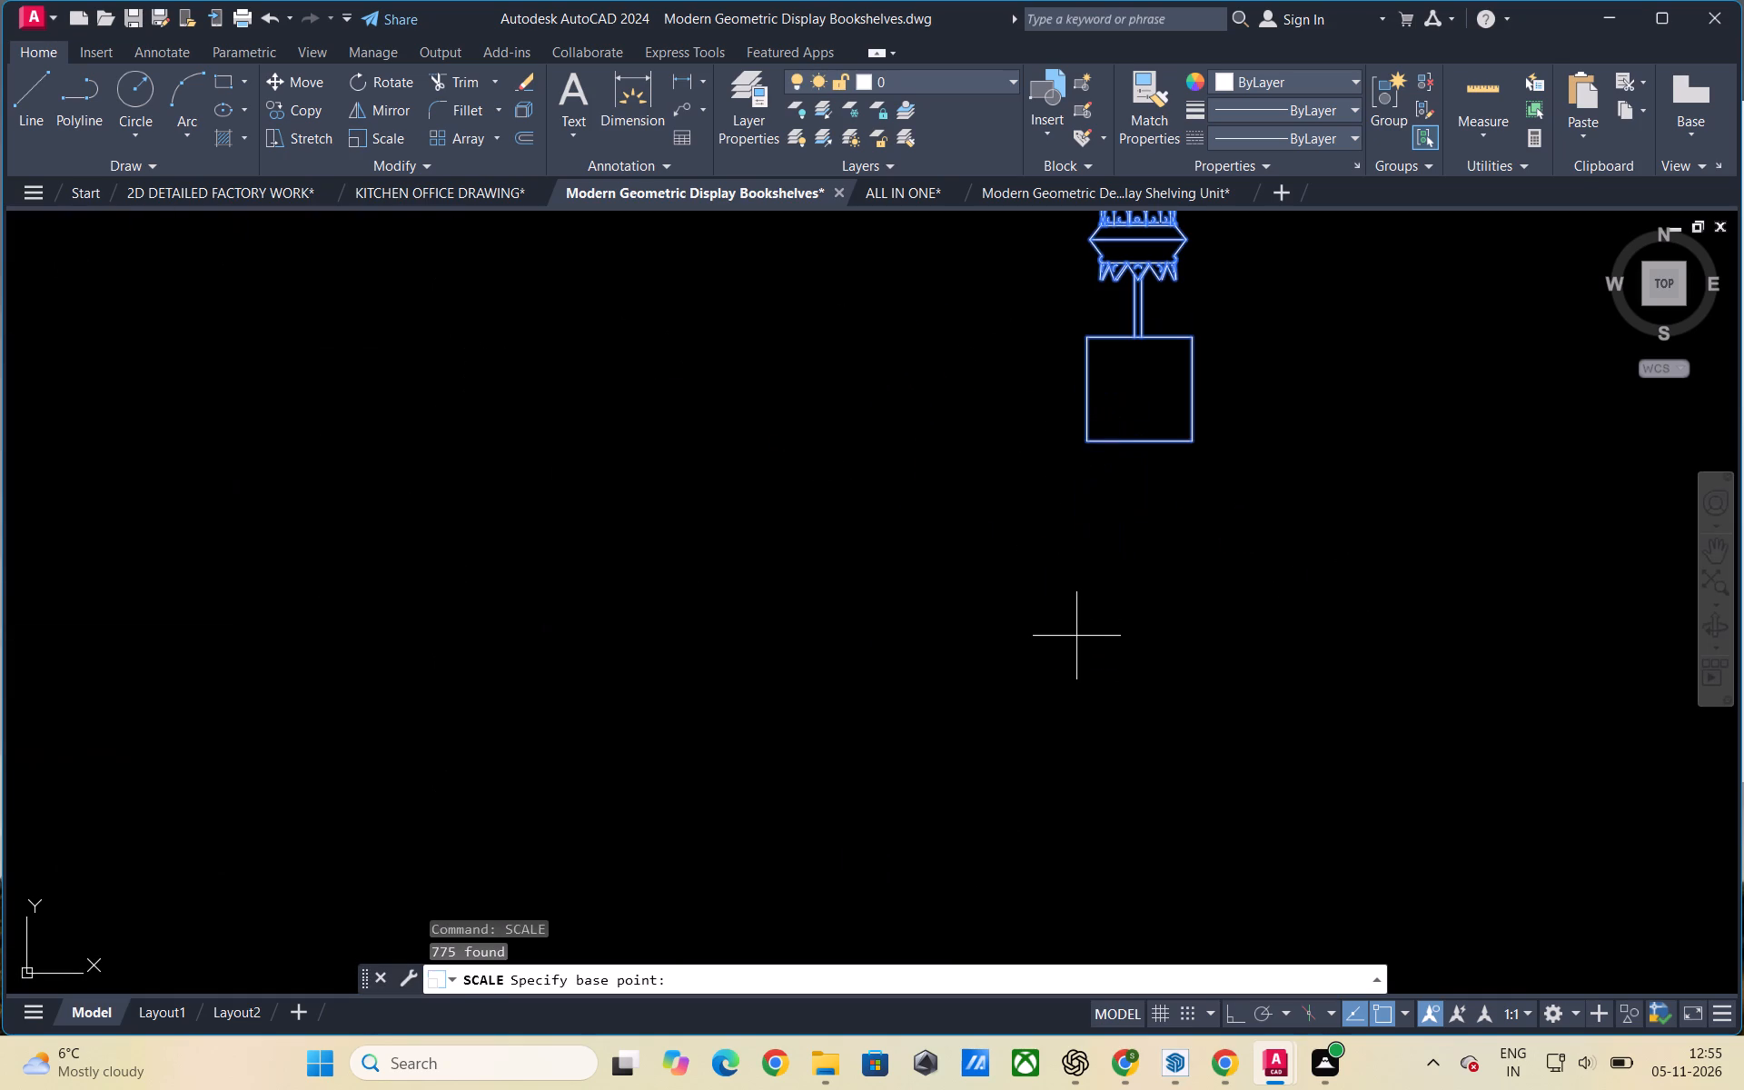
pyautogui.click(1086, 442)
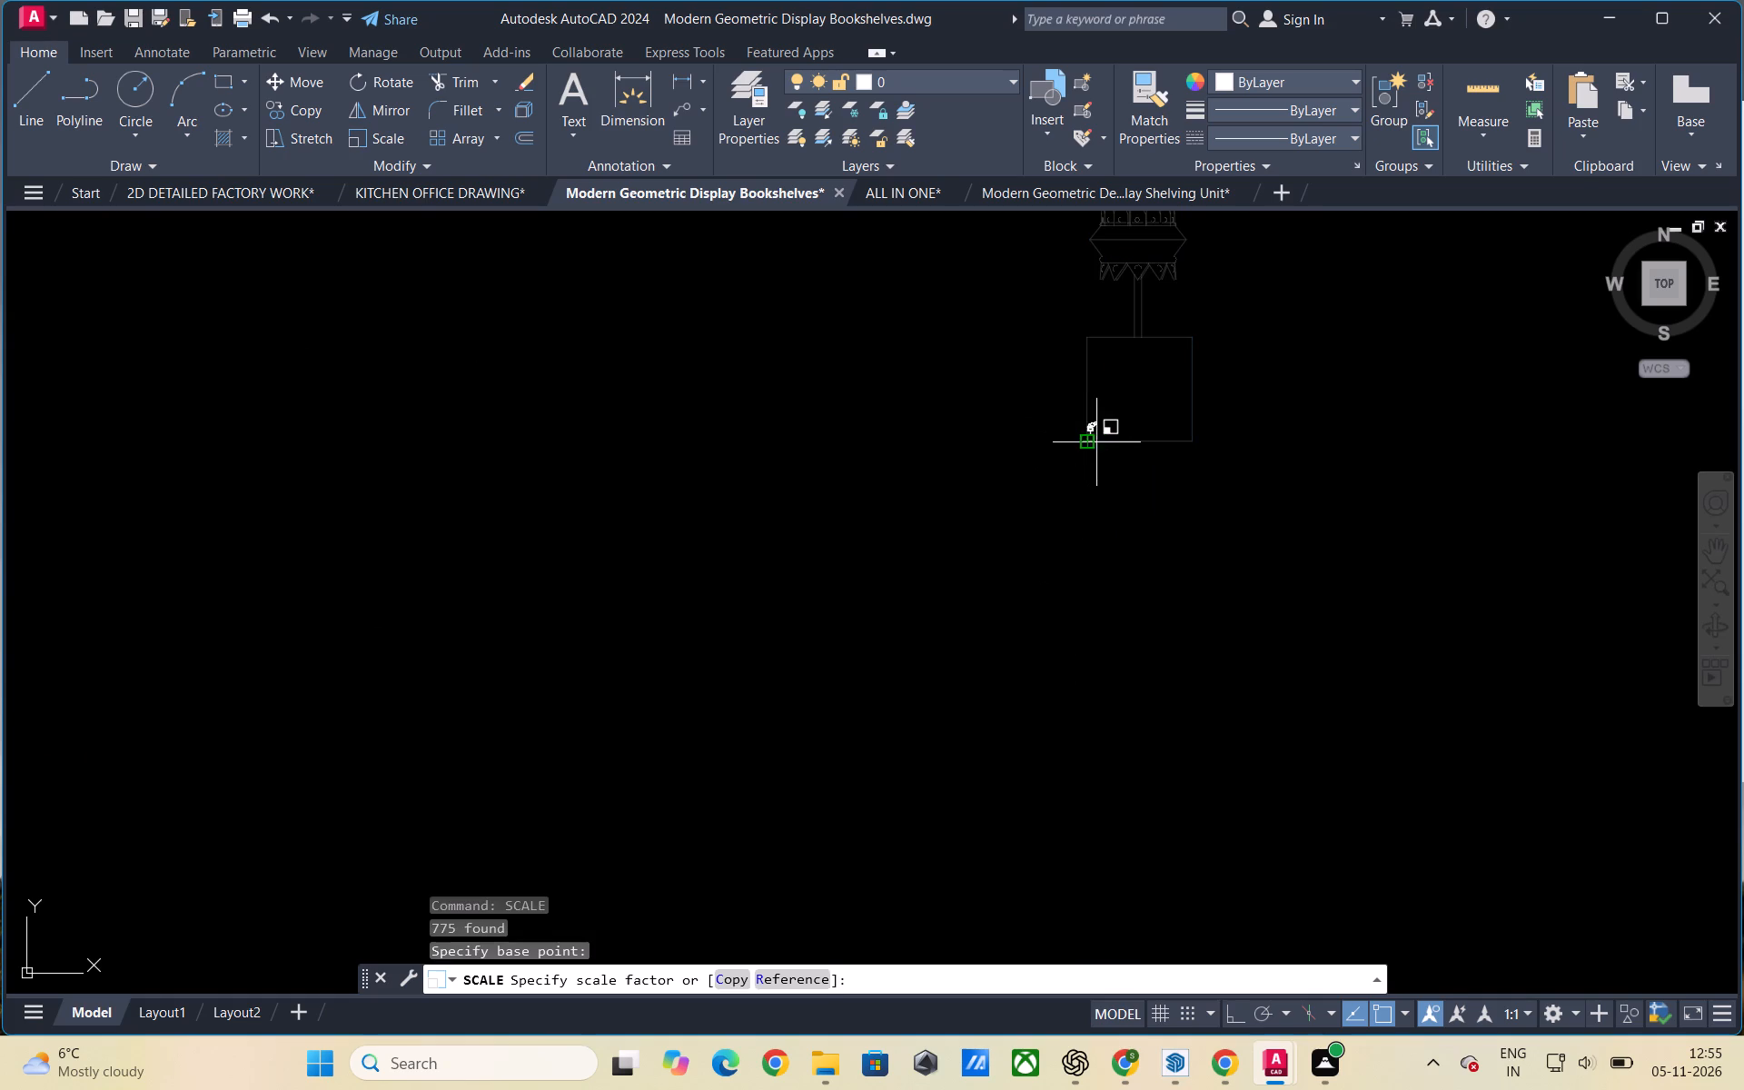
pyautogui.click(1120, 442)
pyautogui.scroll(-2, 1175, 509)
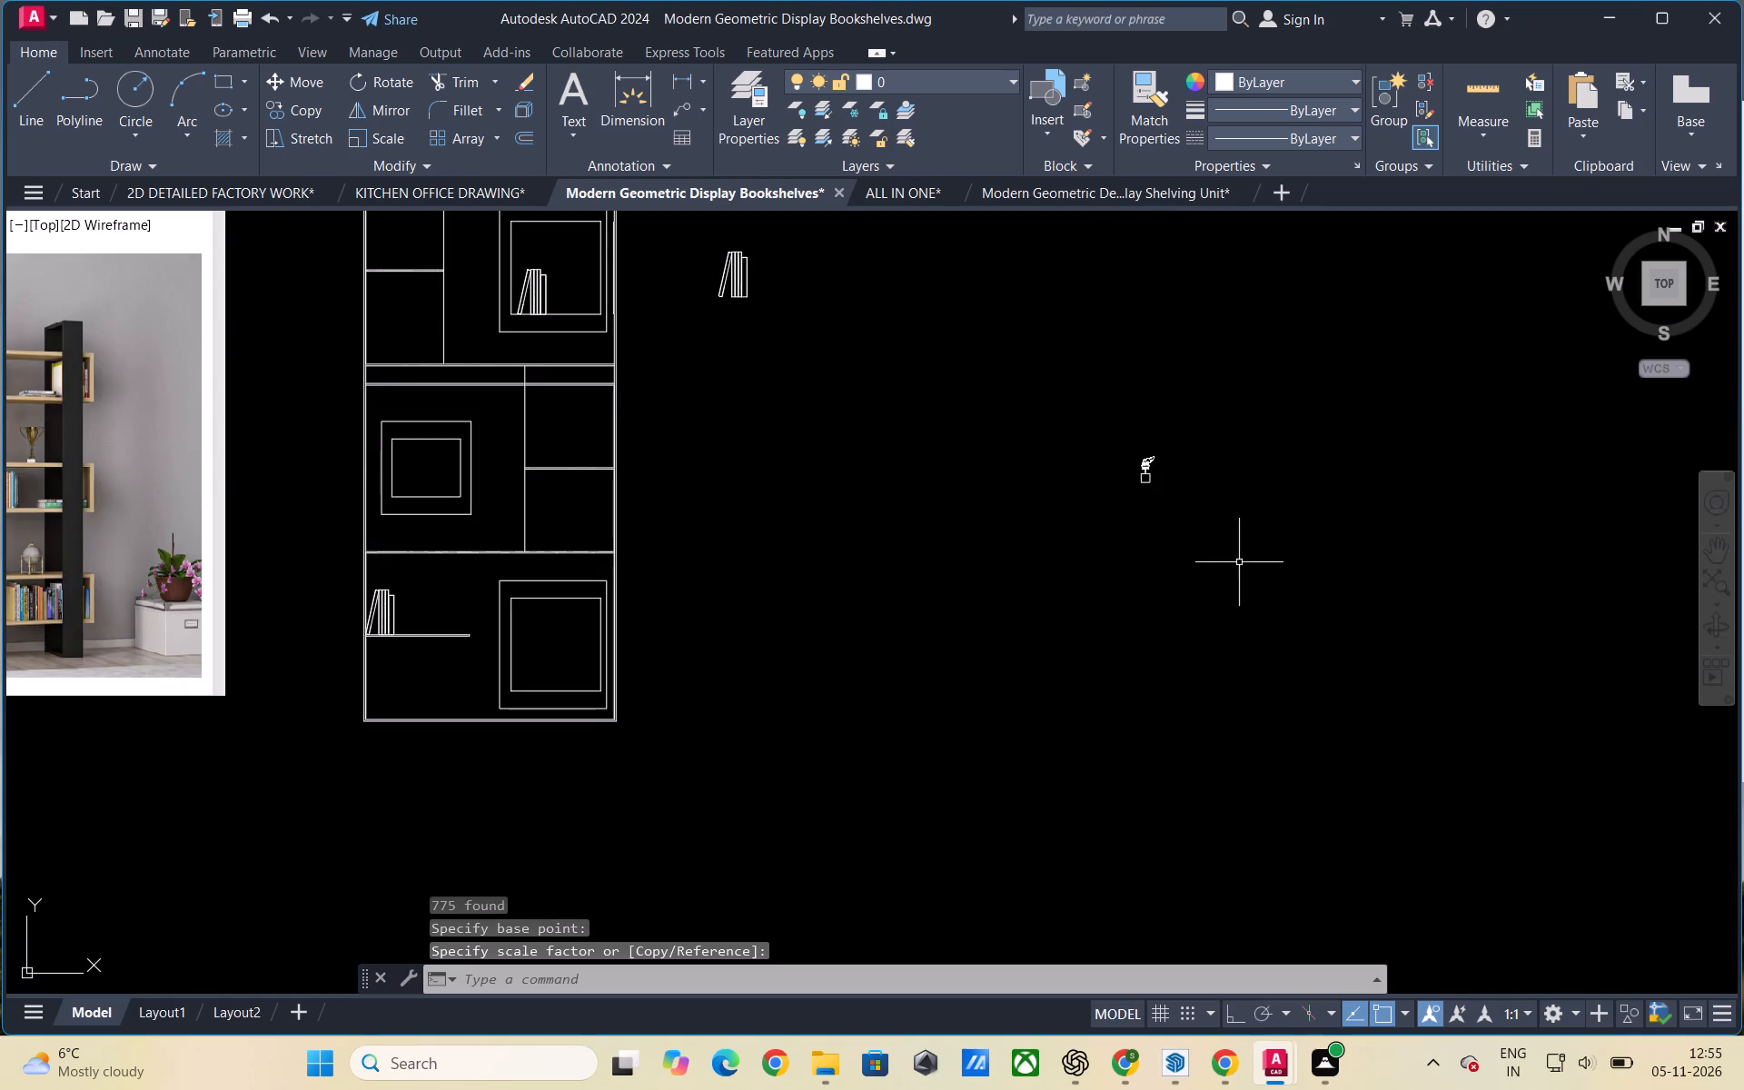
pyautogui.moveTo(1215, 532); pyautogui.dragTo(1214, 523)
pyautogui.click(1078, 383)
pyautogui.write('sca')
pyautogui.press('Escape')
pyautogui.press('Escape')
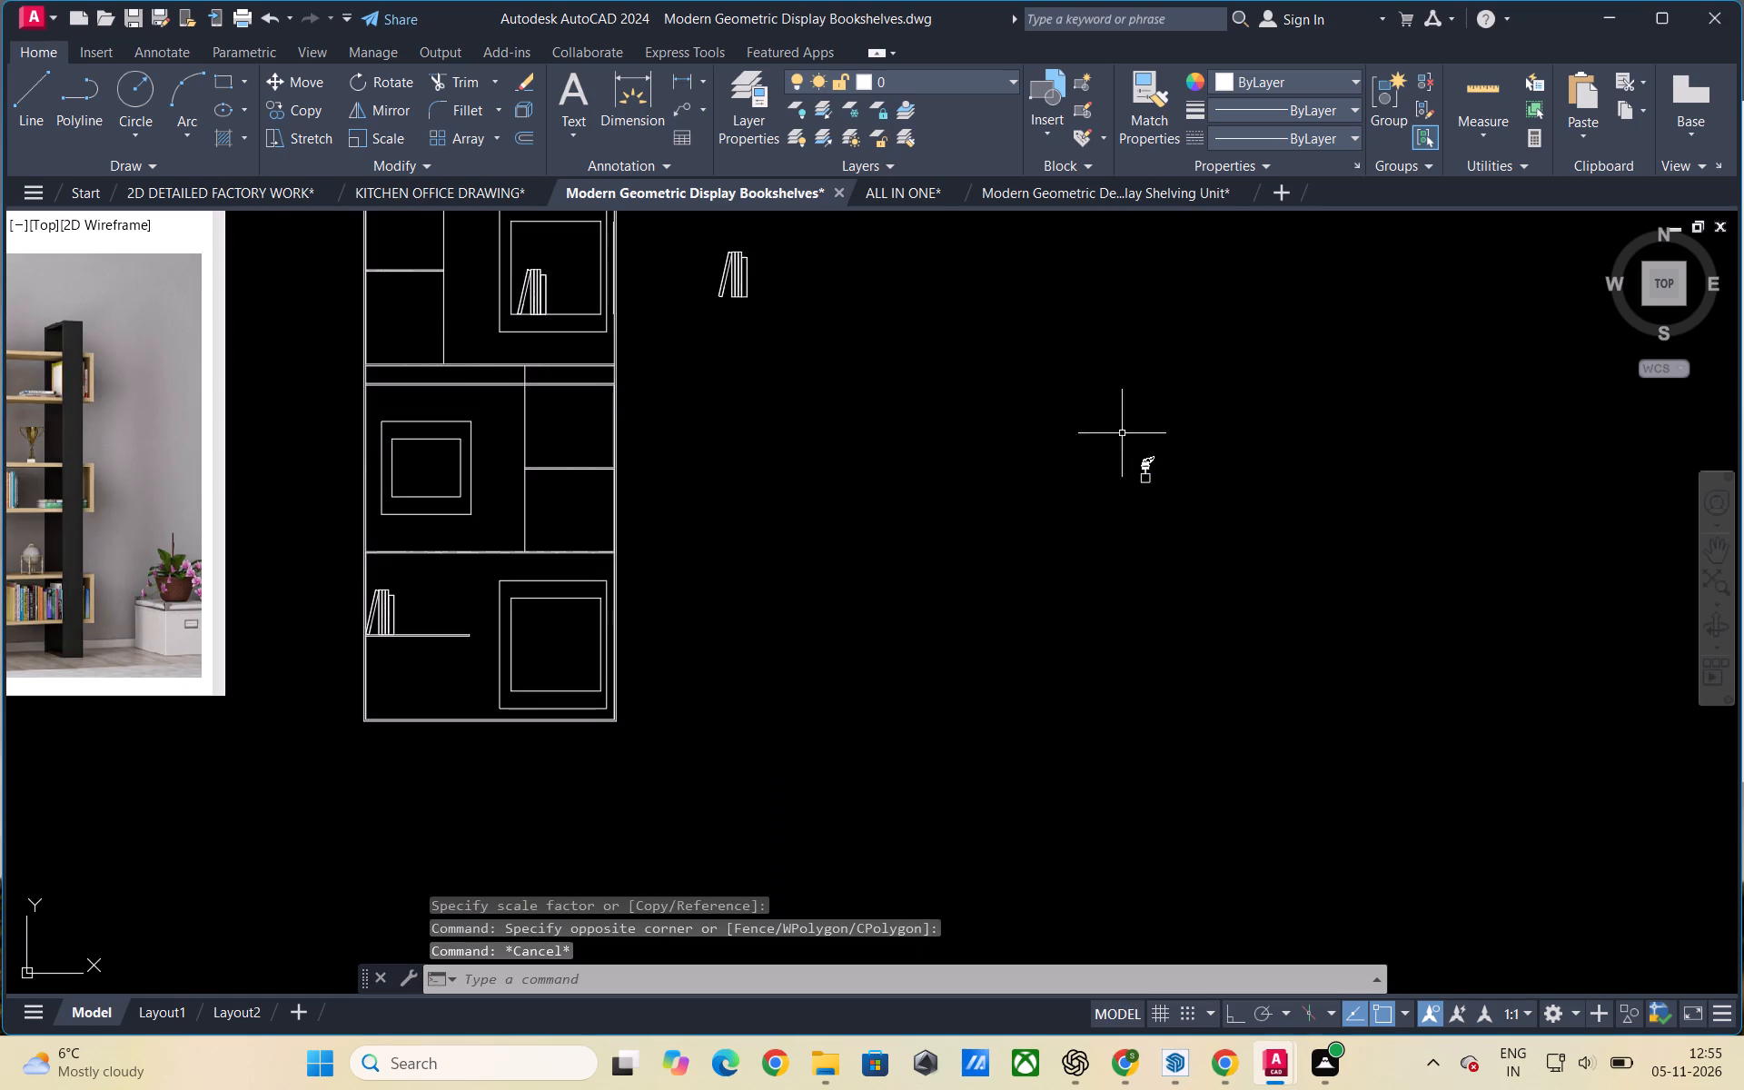
# Scale the small planter copy up slightly, freehand, from the pedestal's lower-left corner.
pyautogui.moveTo(1258, 581); pyautogui.dragTo(1253, 562)
pyautogui.click(1036, 375)
pyautogui.write('scale')
pyautogui.press('Return')
pyautogui.scroll(2, 1174, 451)
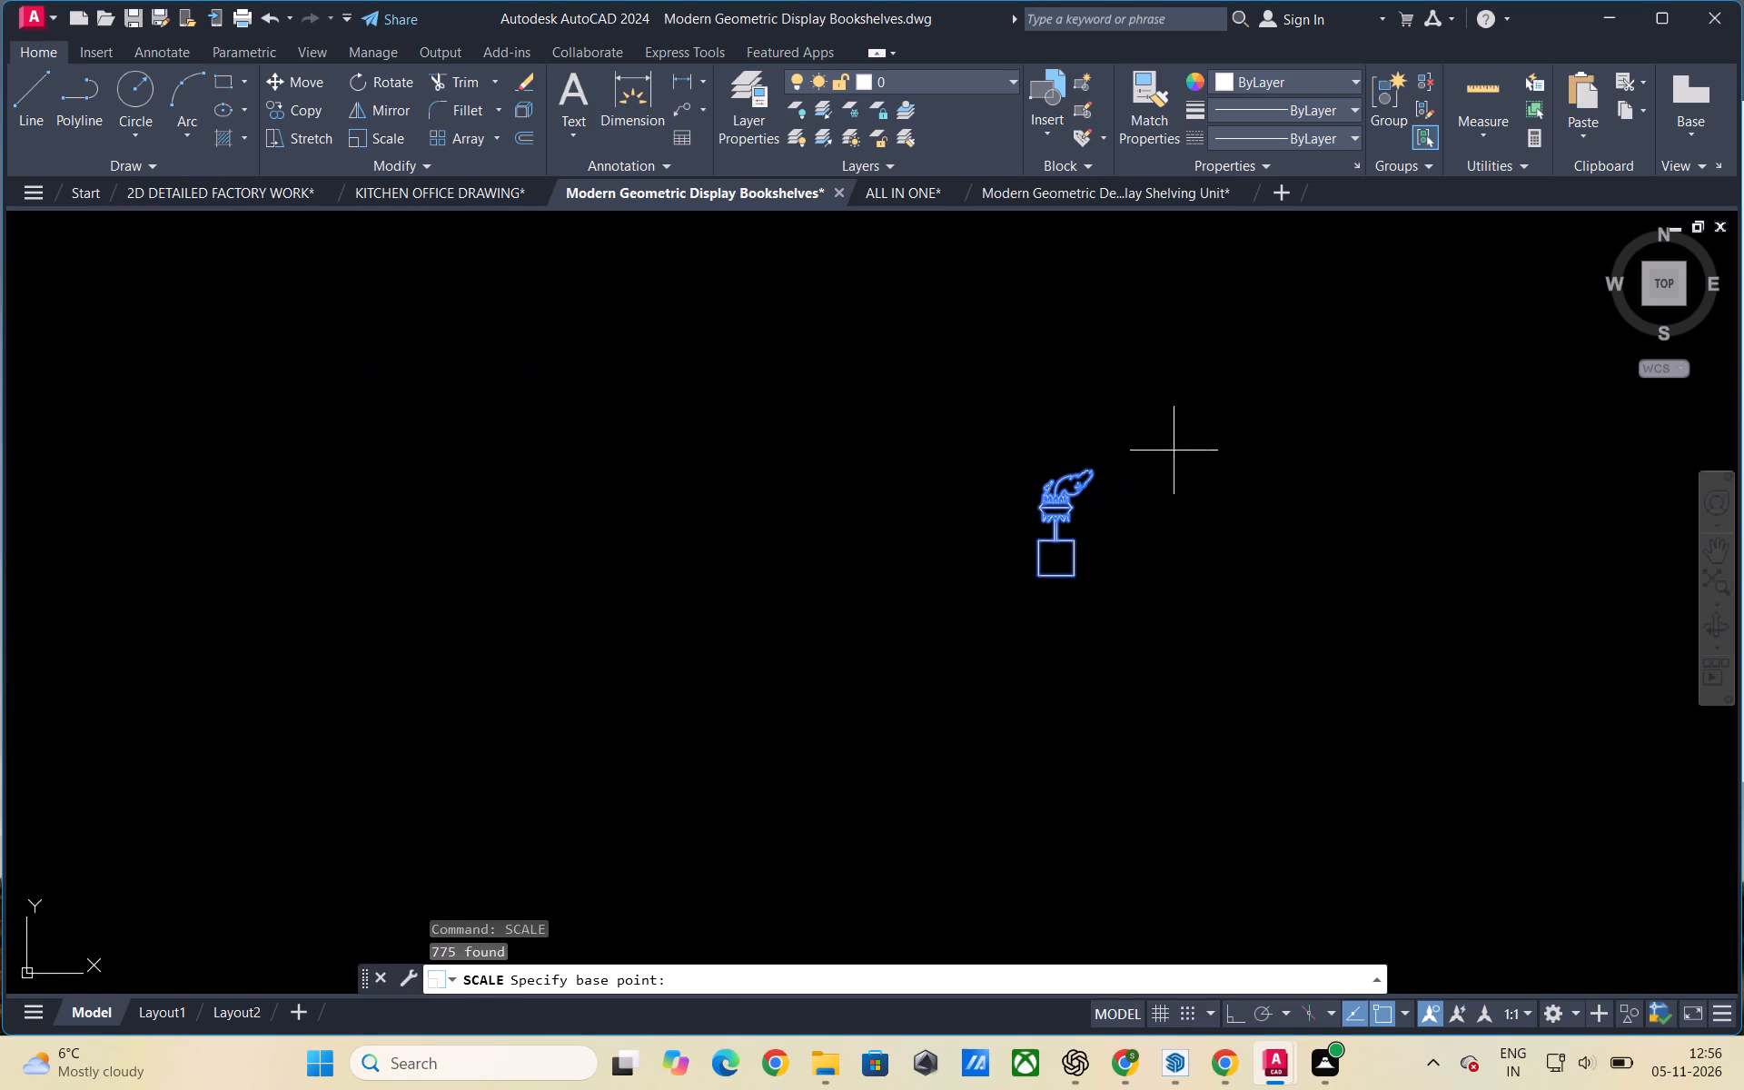
pyautogui.scroll(2, 1174, 451)
pyautogui.click(975, 619)
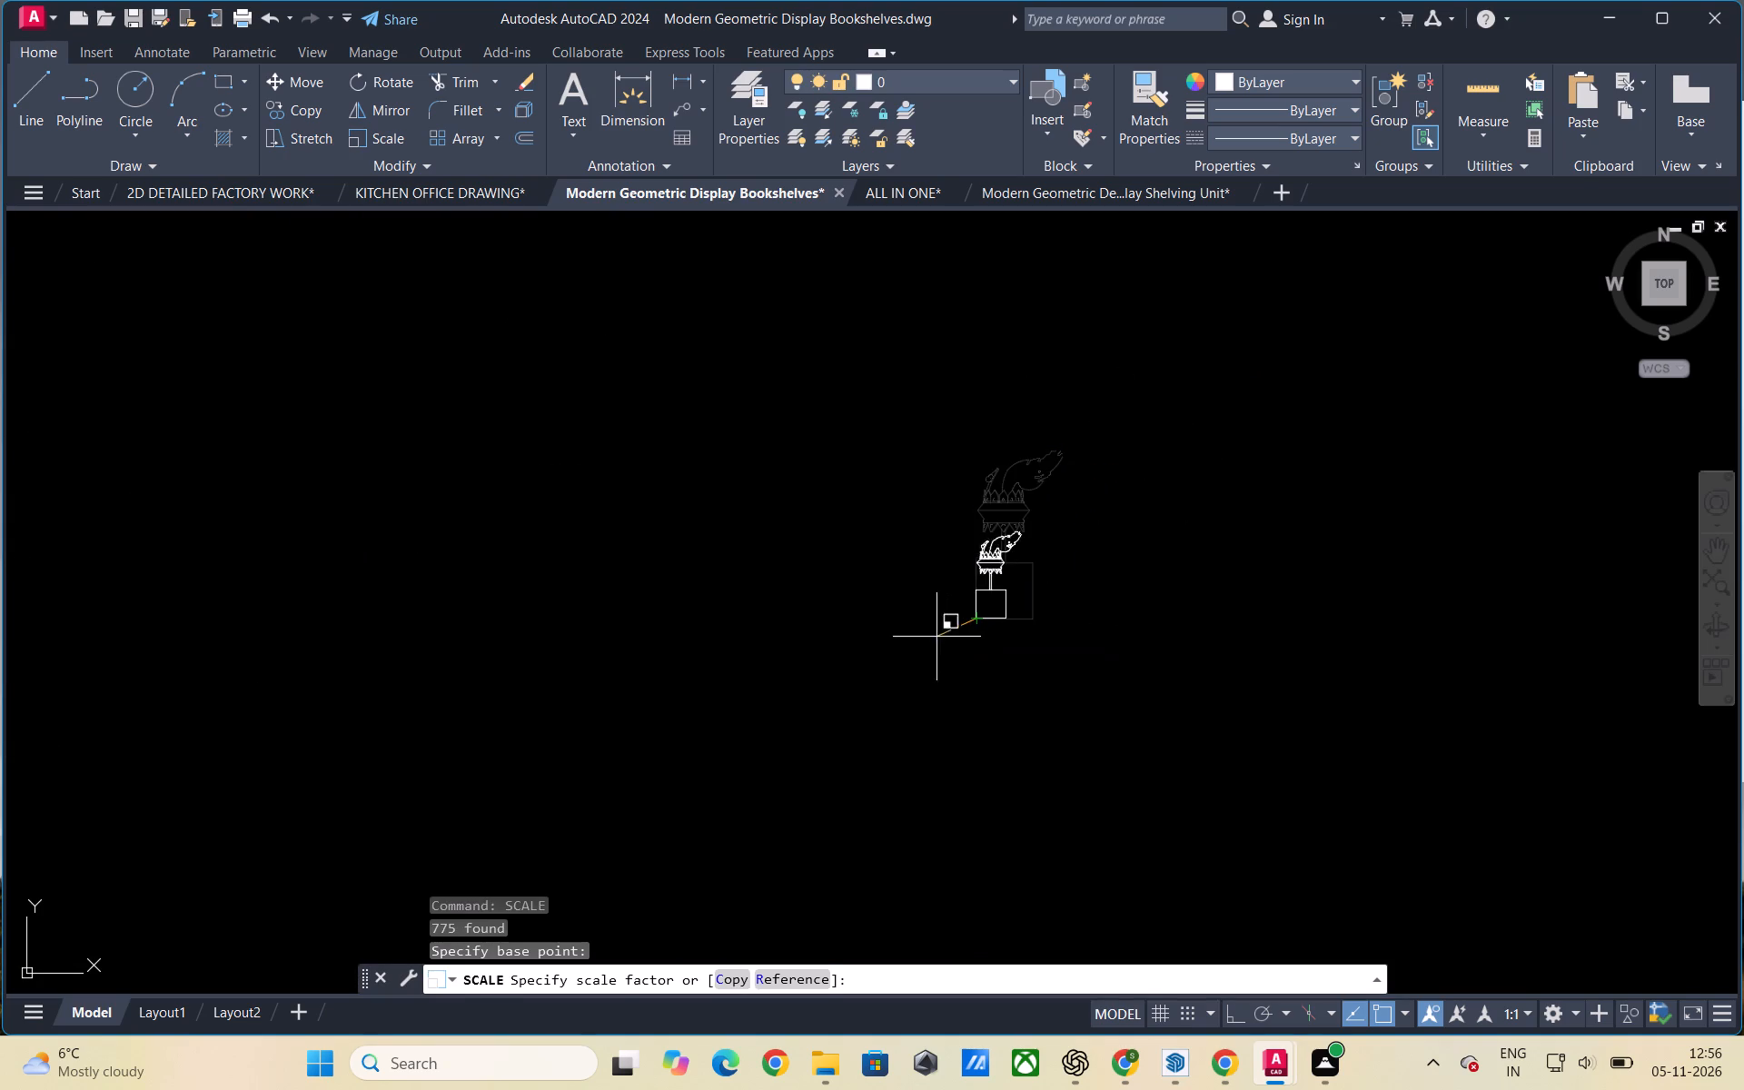
pyautogui.click(862, 663)
# Copy the small outside planter, based at its pedestal's bottom midpoint, into the square box in the bookshelf's bottom-right compartment.
pyautogui.scroll(-4, 1374, 529)
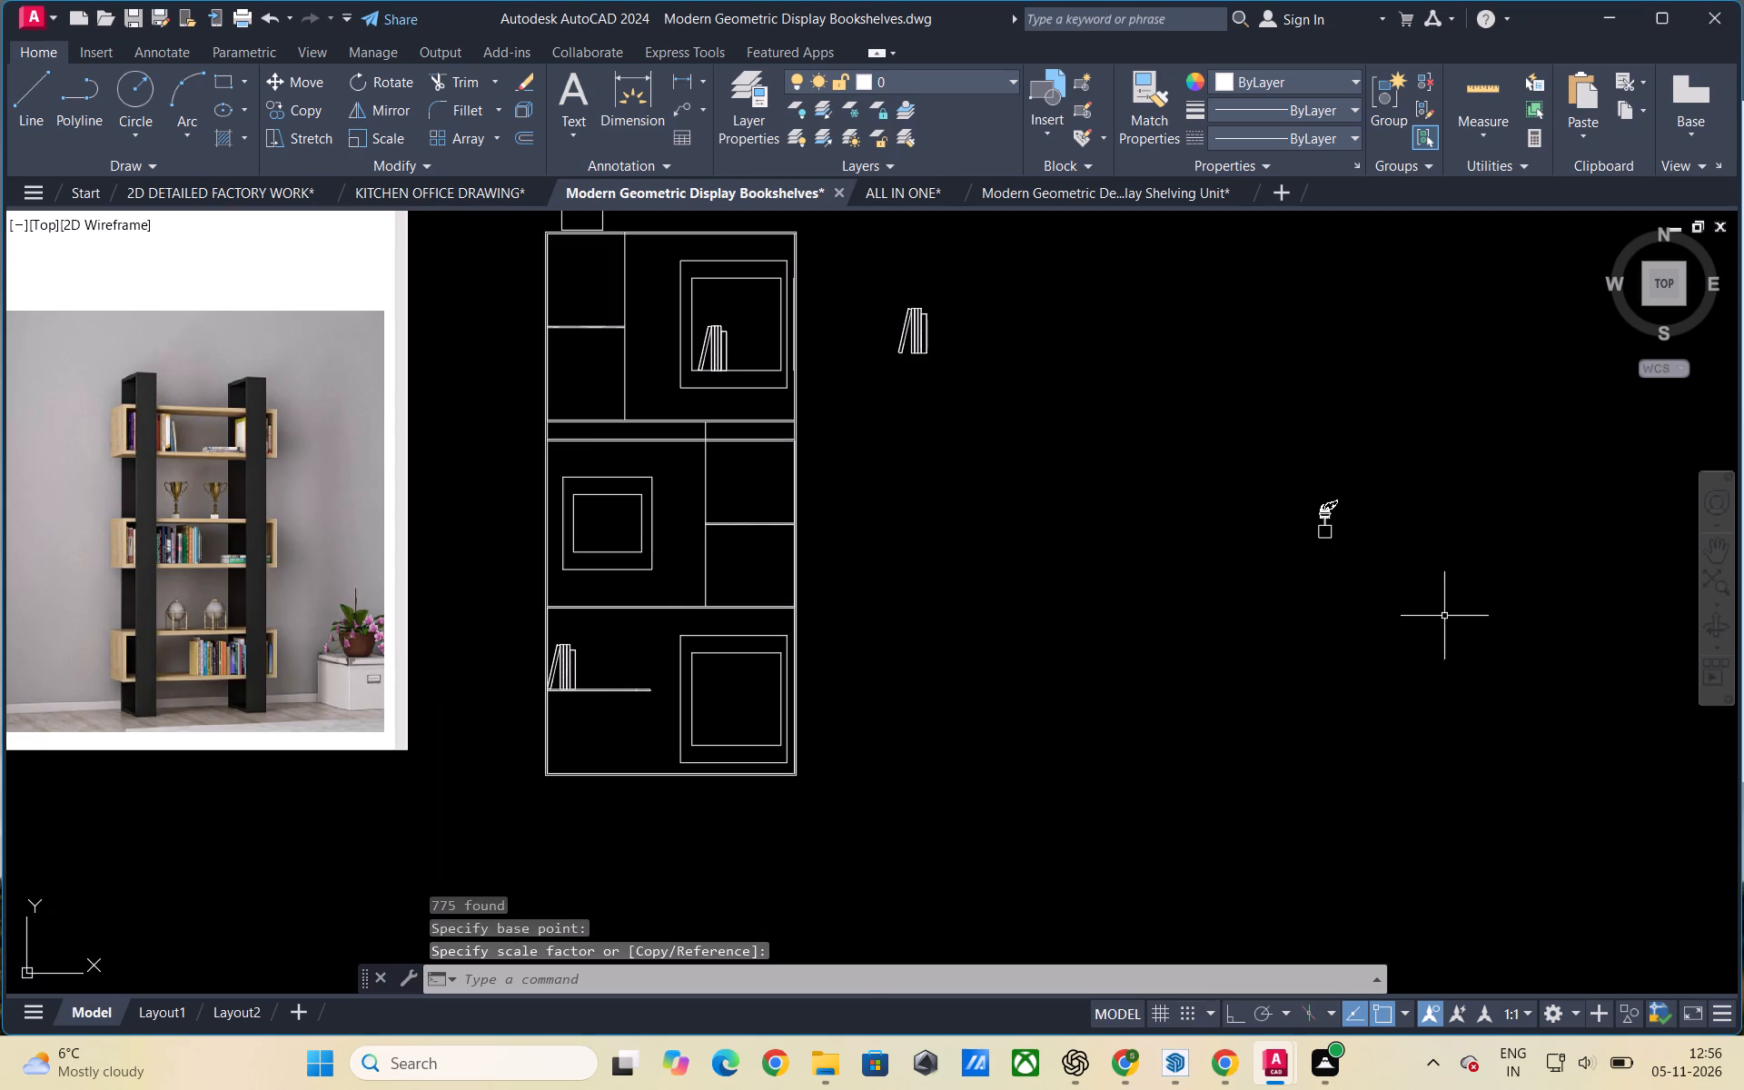
pyautogui.moveTo(1455, 650); pyautogui.dragTo(1432, 618)
pyautogui.click(1244, 420)
pyautogui.rightClick(1246, 501)
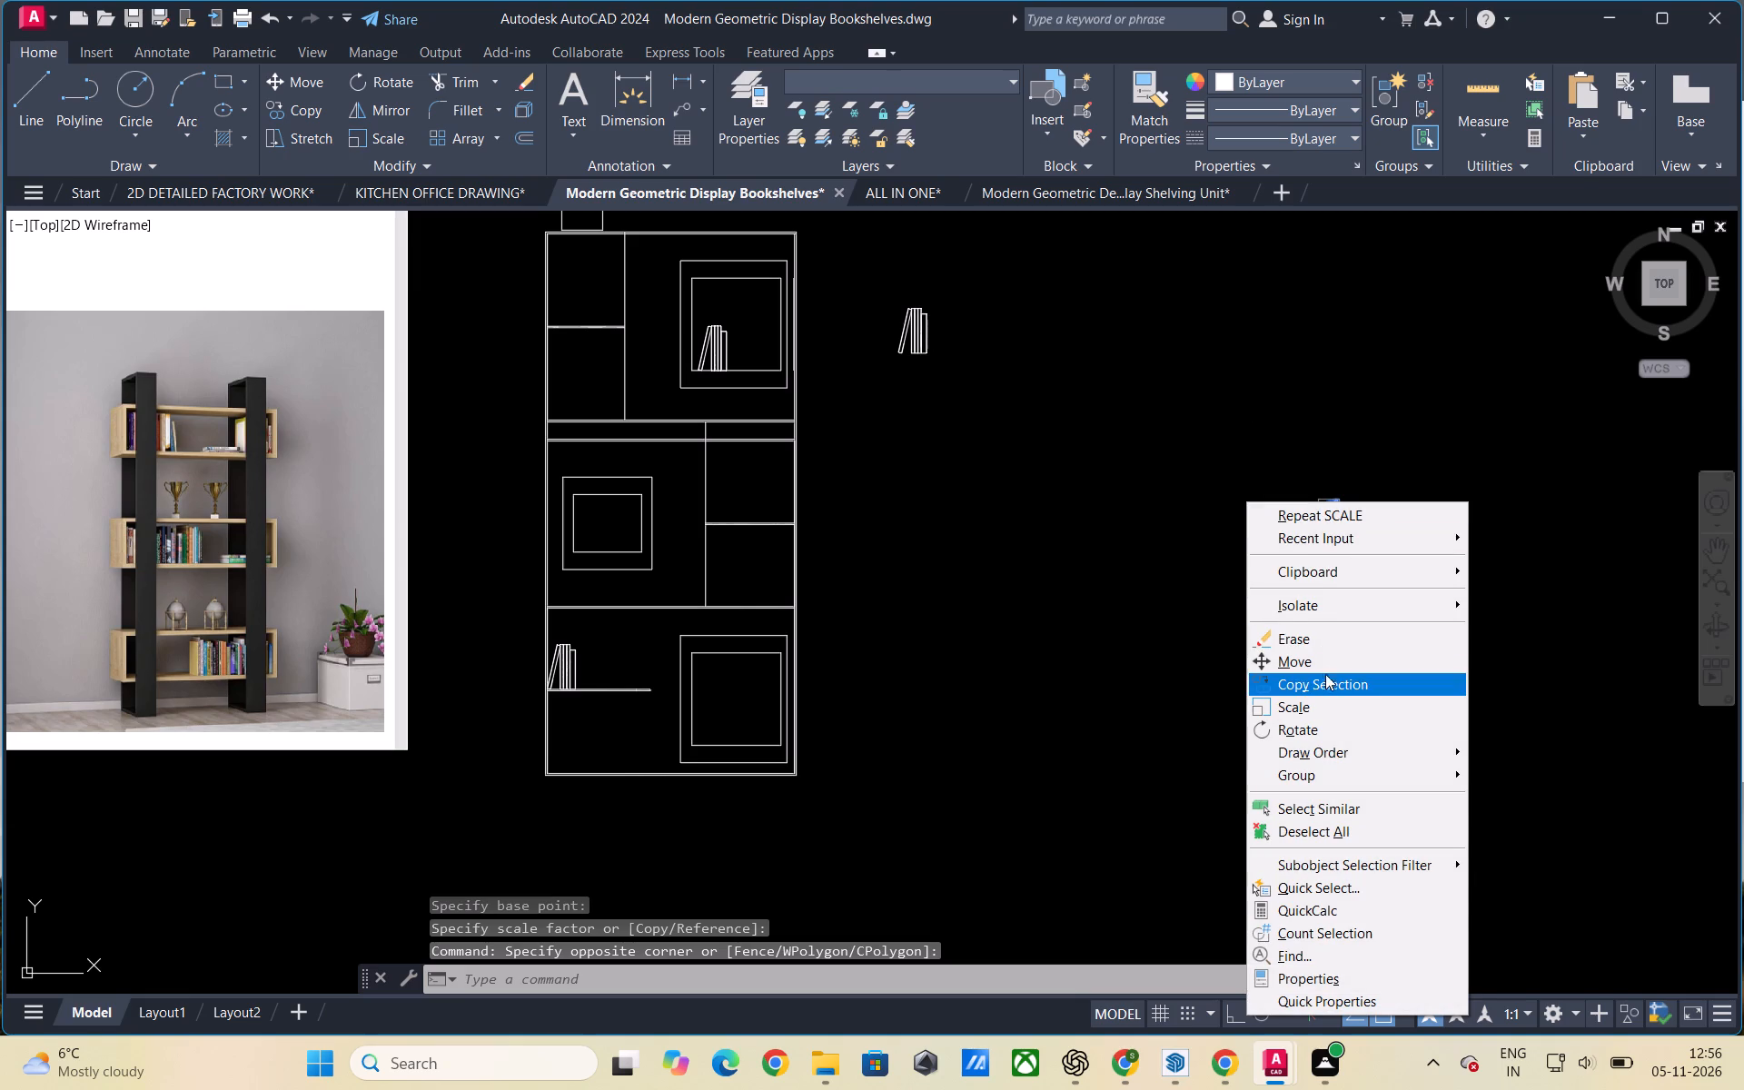
pyautogui.click(1325, 679)
pyautogui.scroll(-1, 1433, 674)
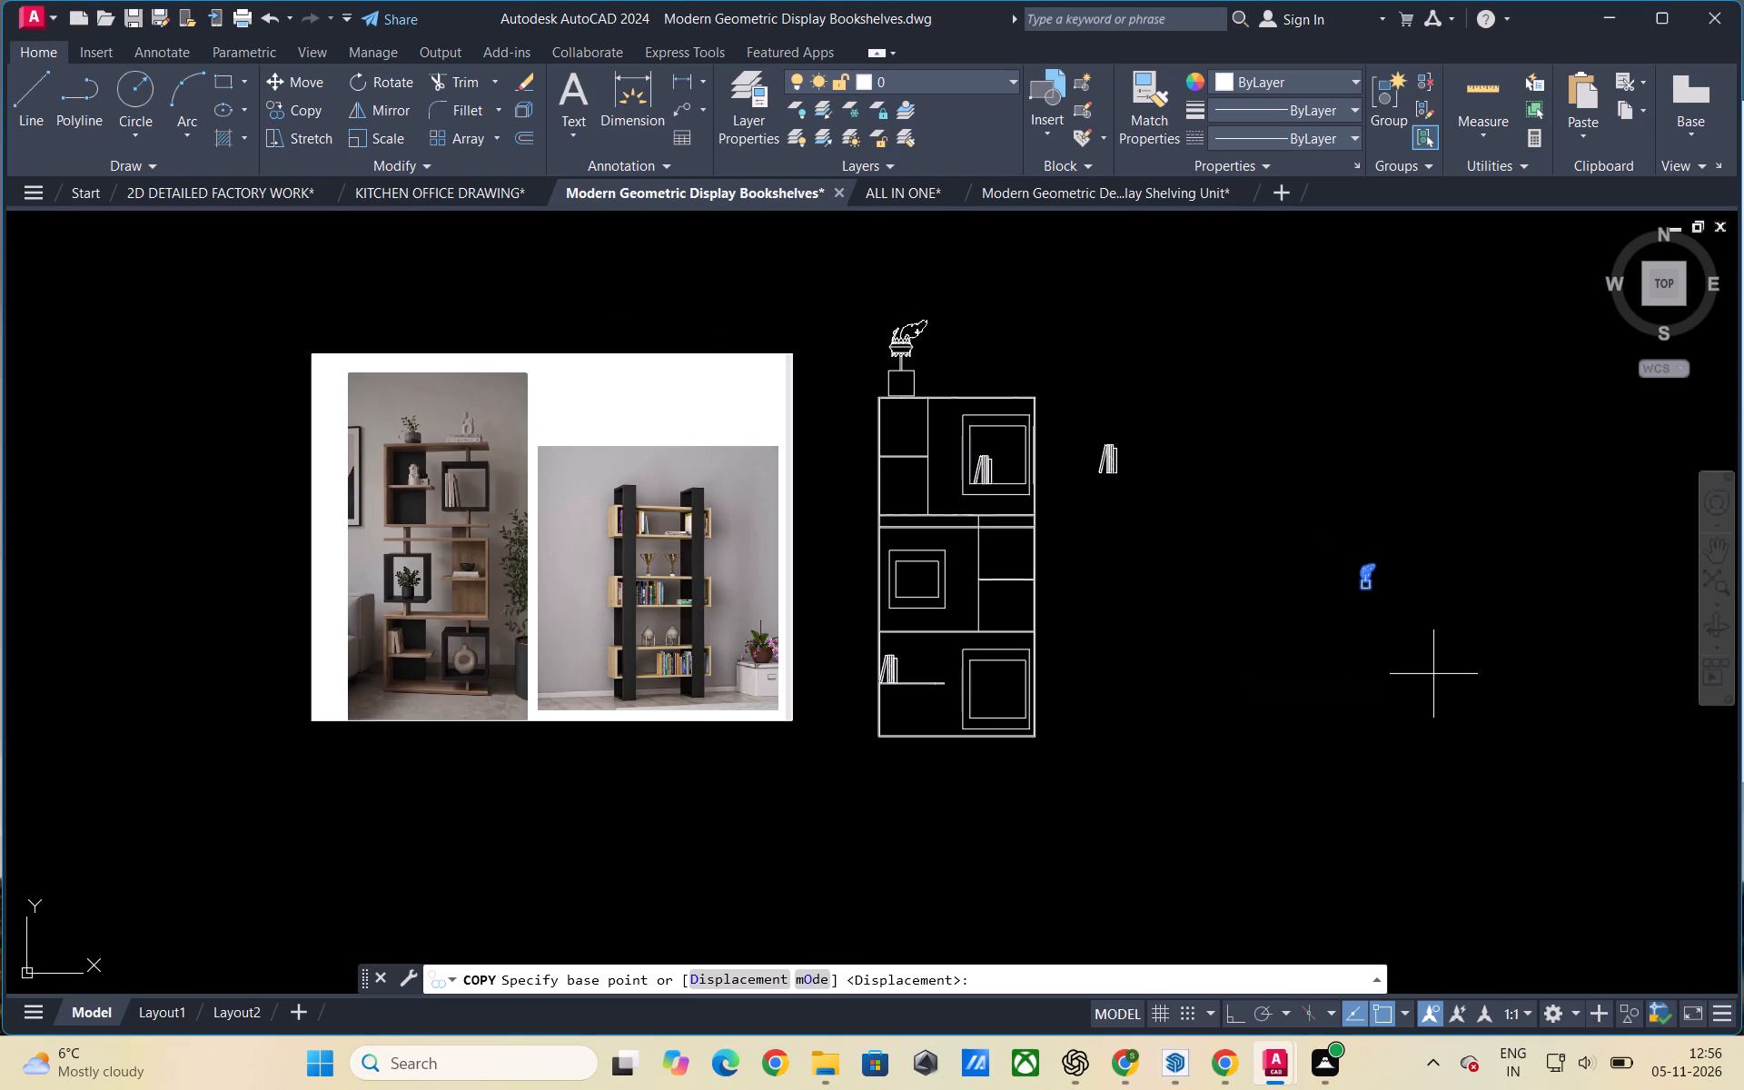
pyautogui.scroll(1, 1376, 595)
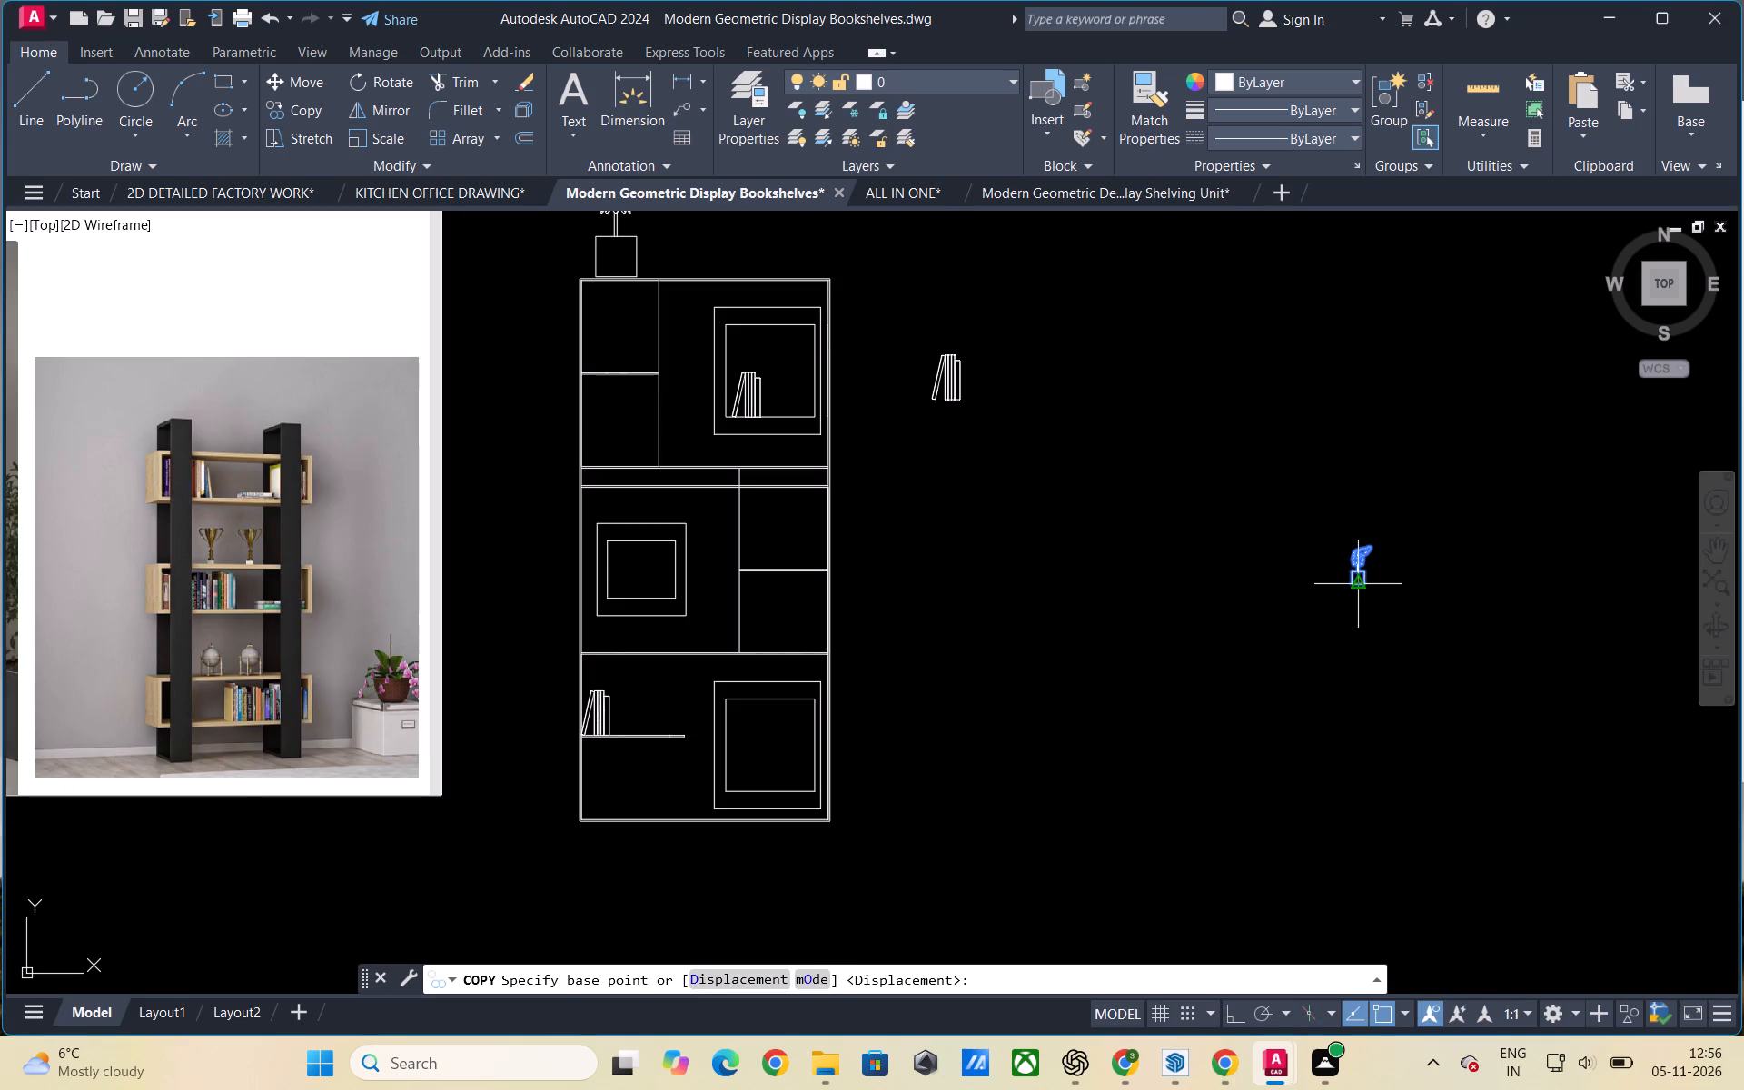
pyautogui.click(1361, 583)
pyautogui.scroll(-1, 1204, 648)
pyautogui.scroll(2, 887, 758)
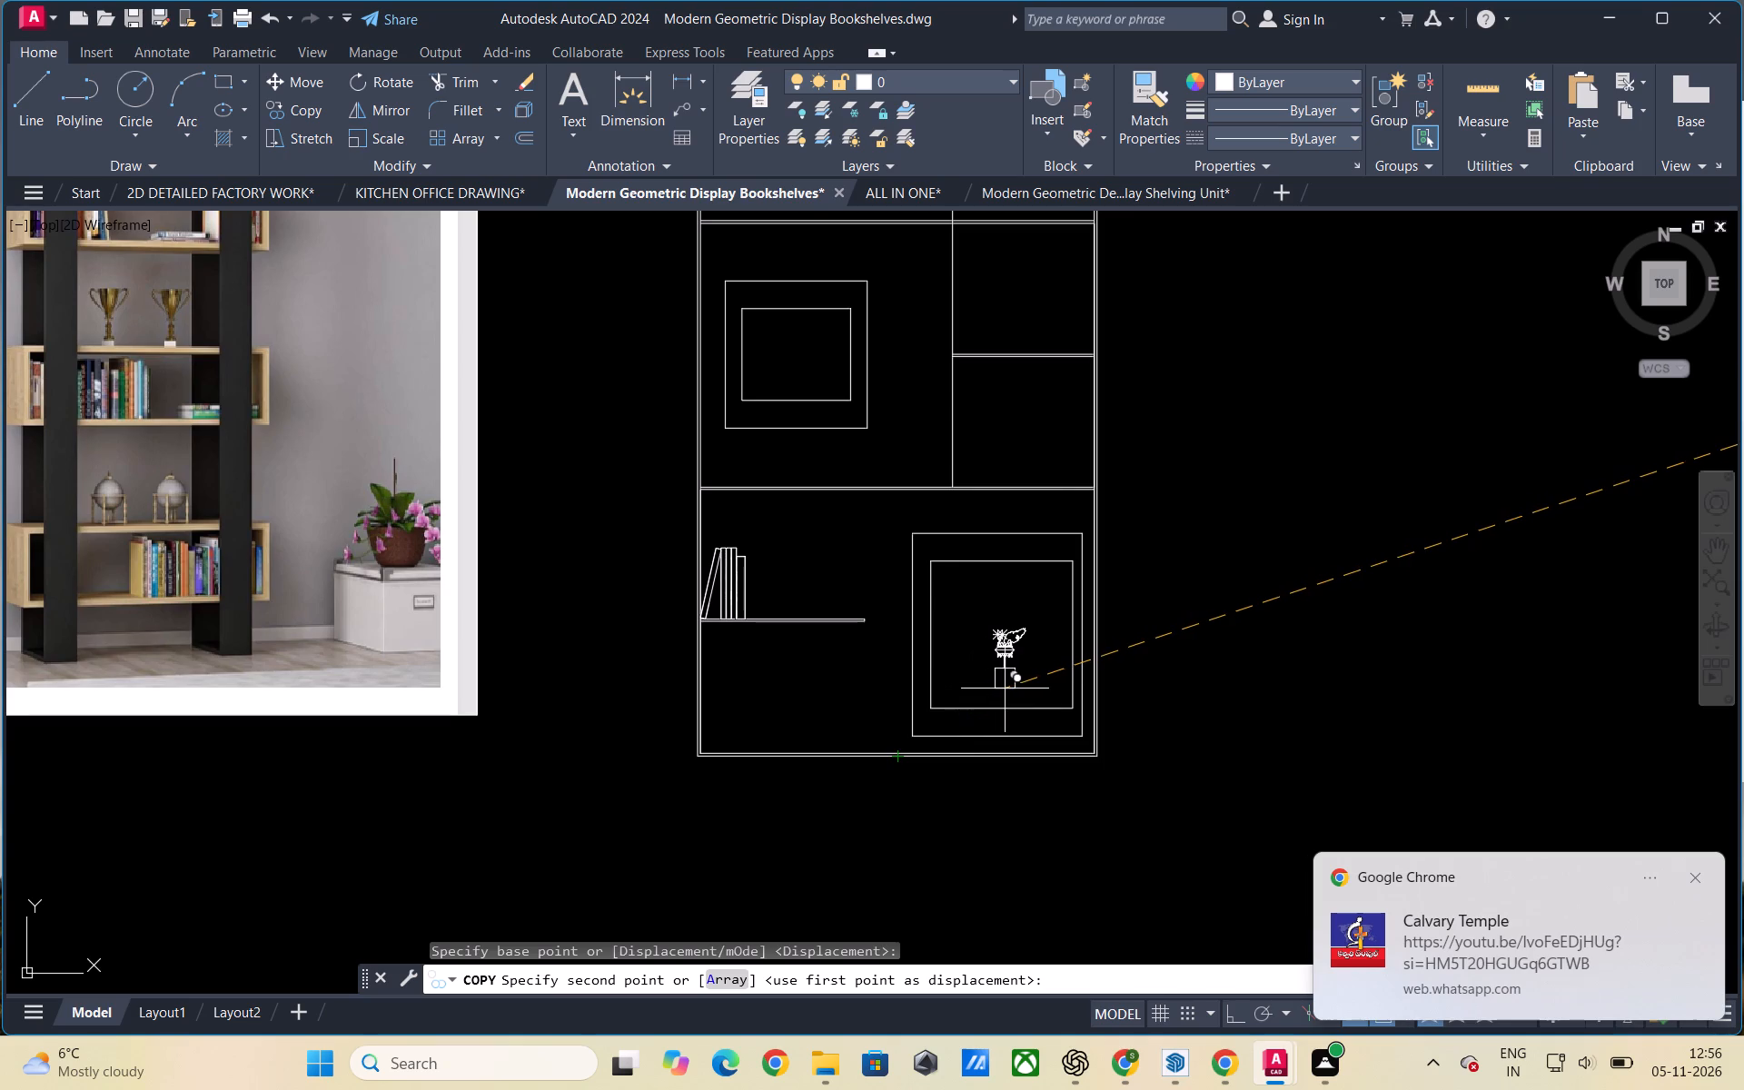
pyautogui.scroll(-1, 1006, 689)
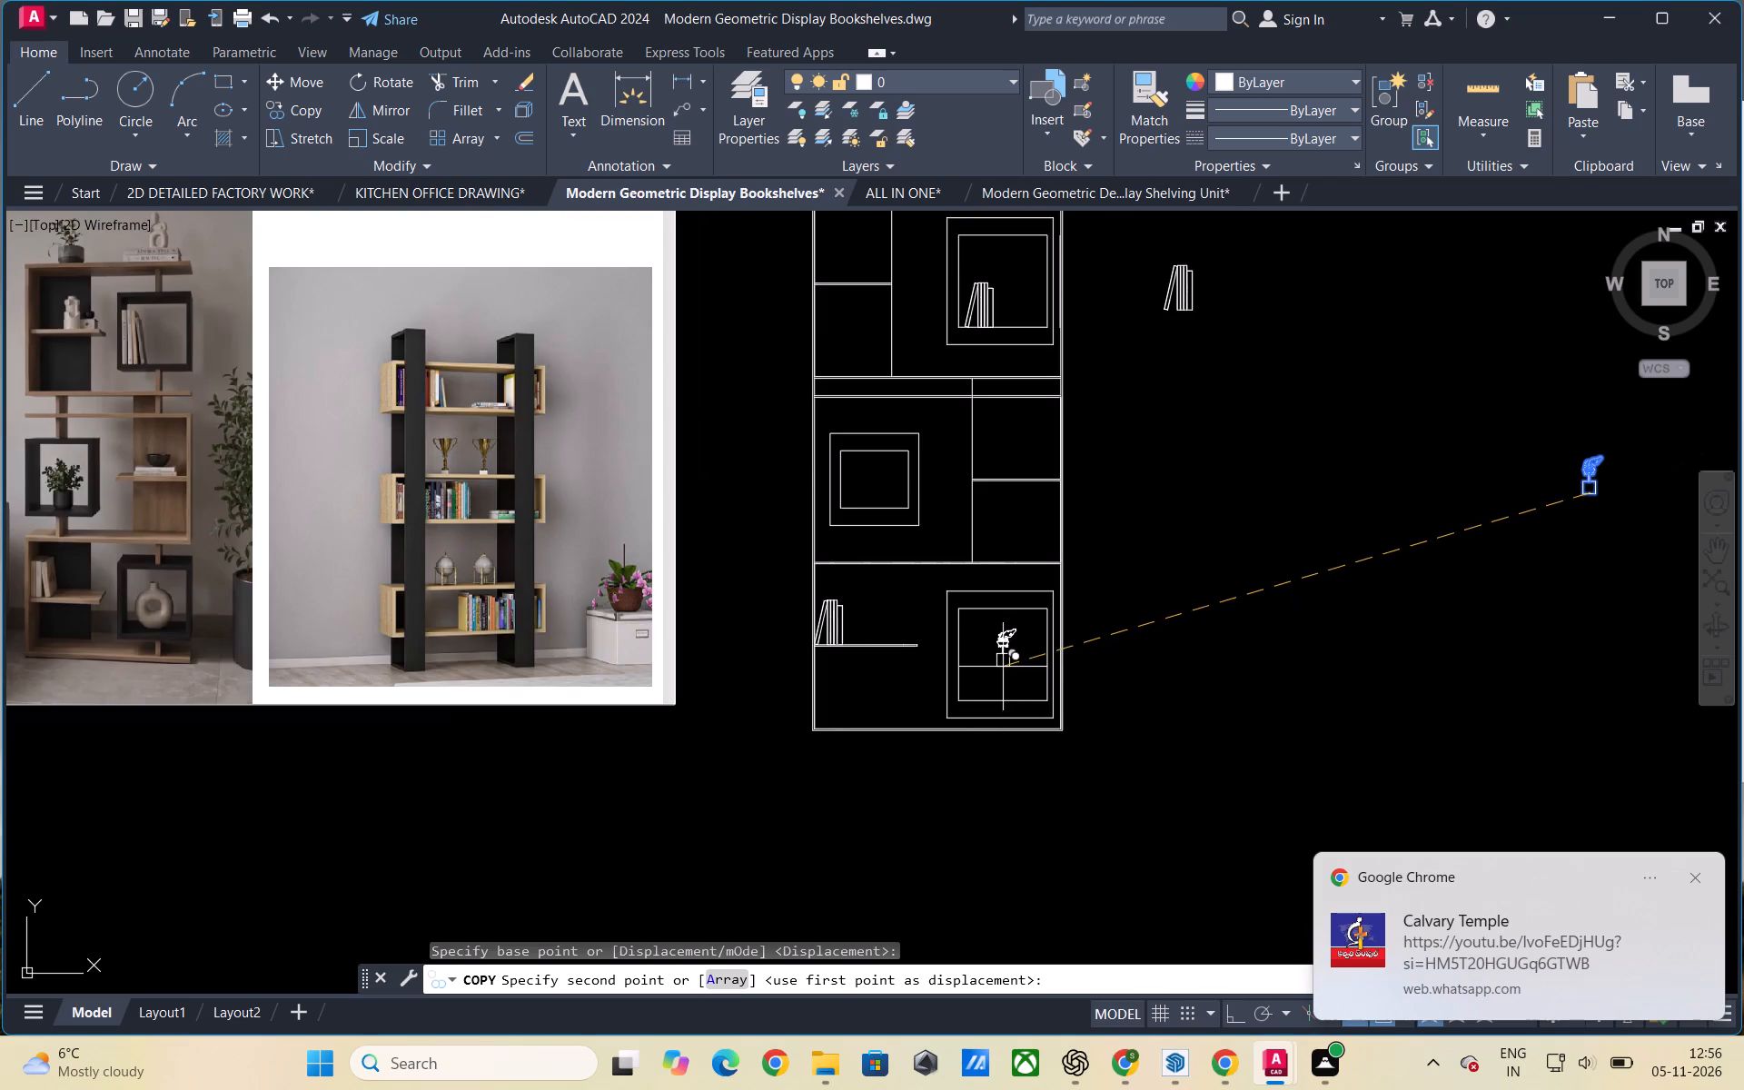
pyautogui.click(1003, 667)
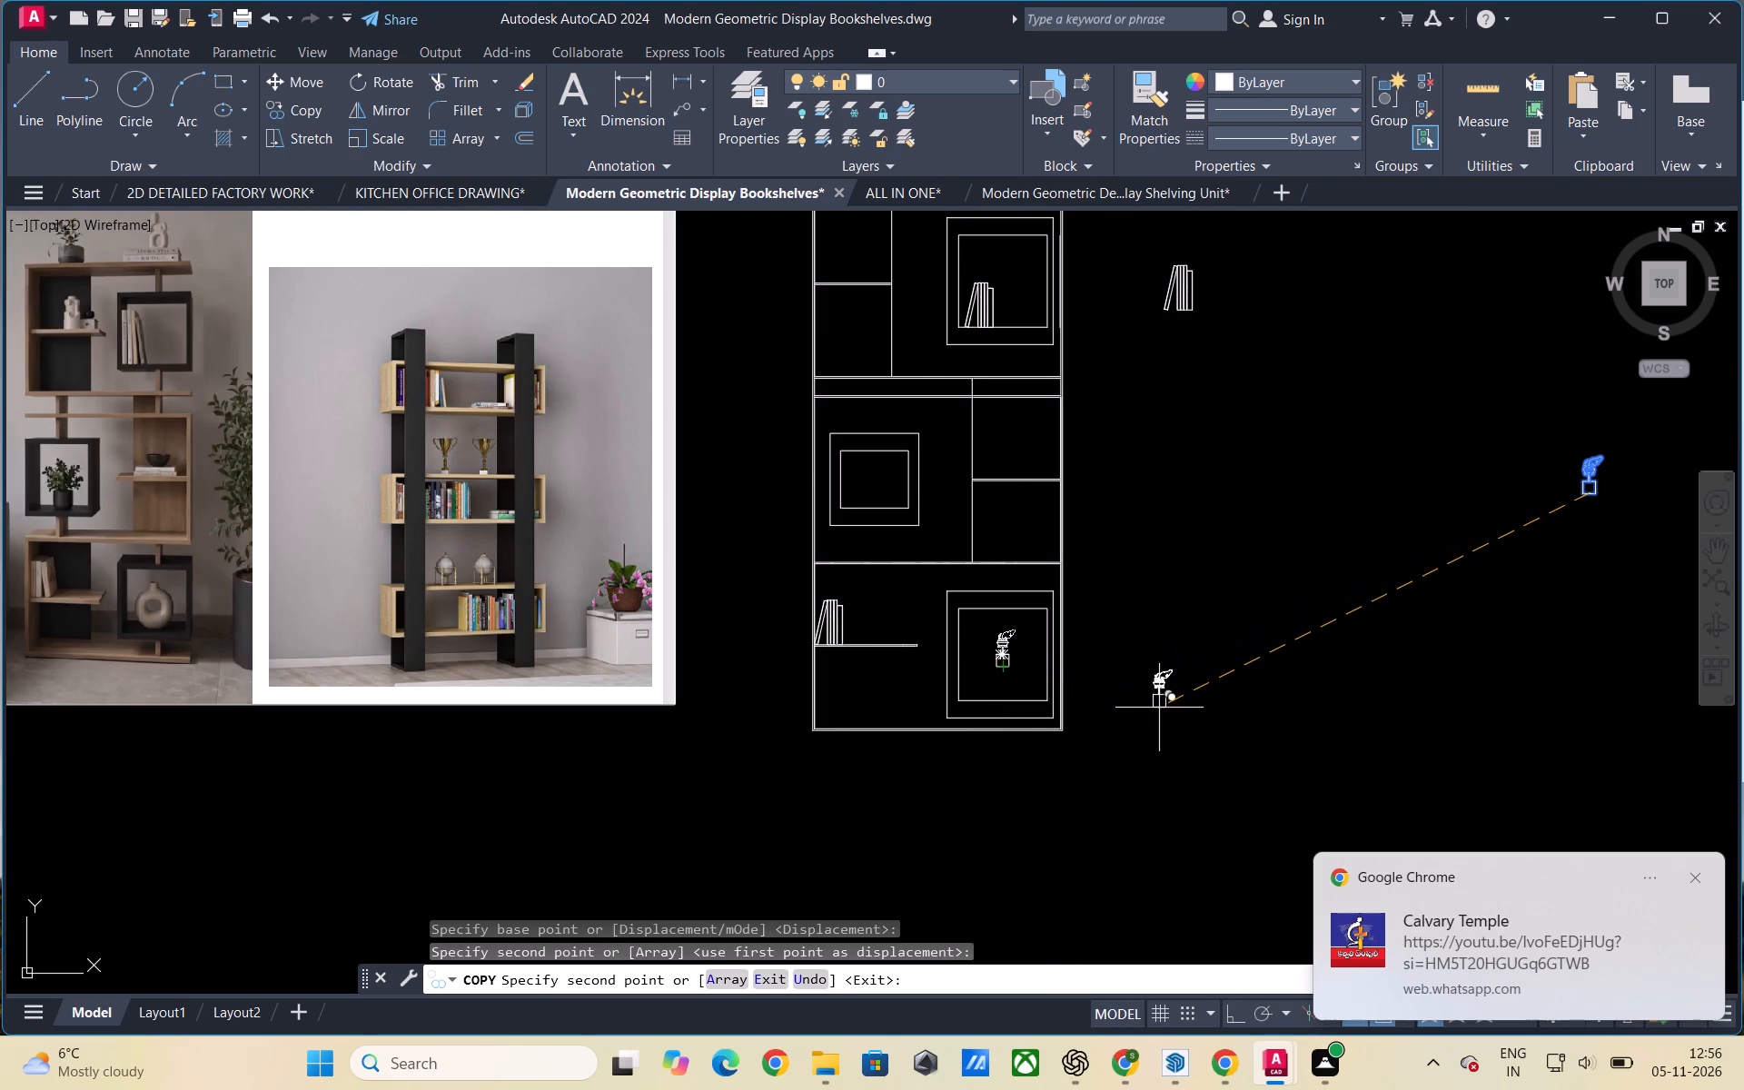
pyautogui.press('Escape')
# Scale the planter outside the shelf up slightly, freehand, from the pedestal's lower-left corner.
pyautogui.scroll(-1, 1160, 709)
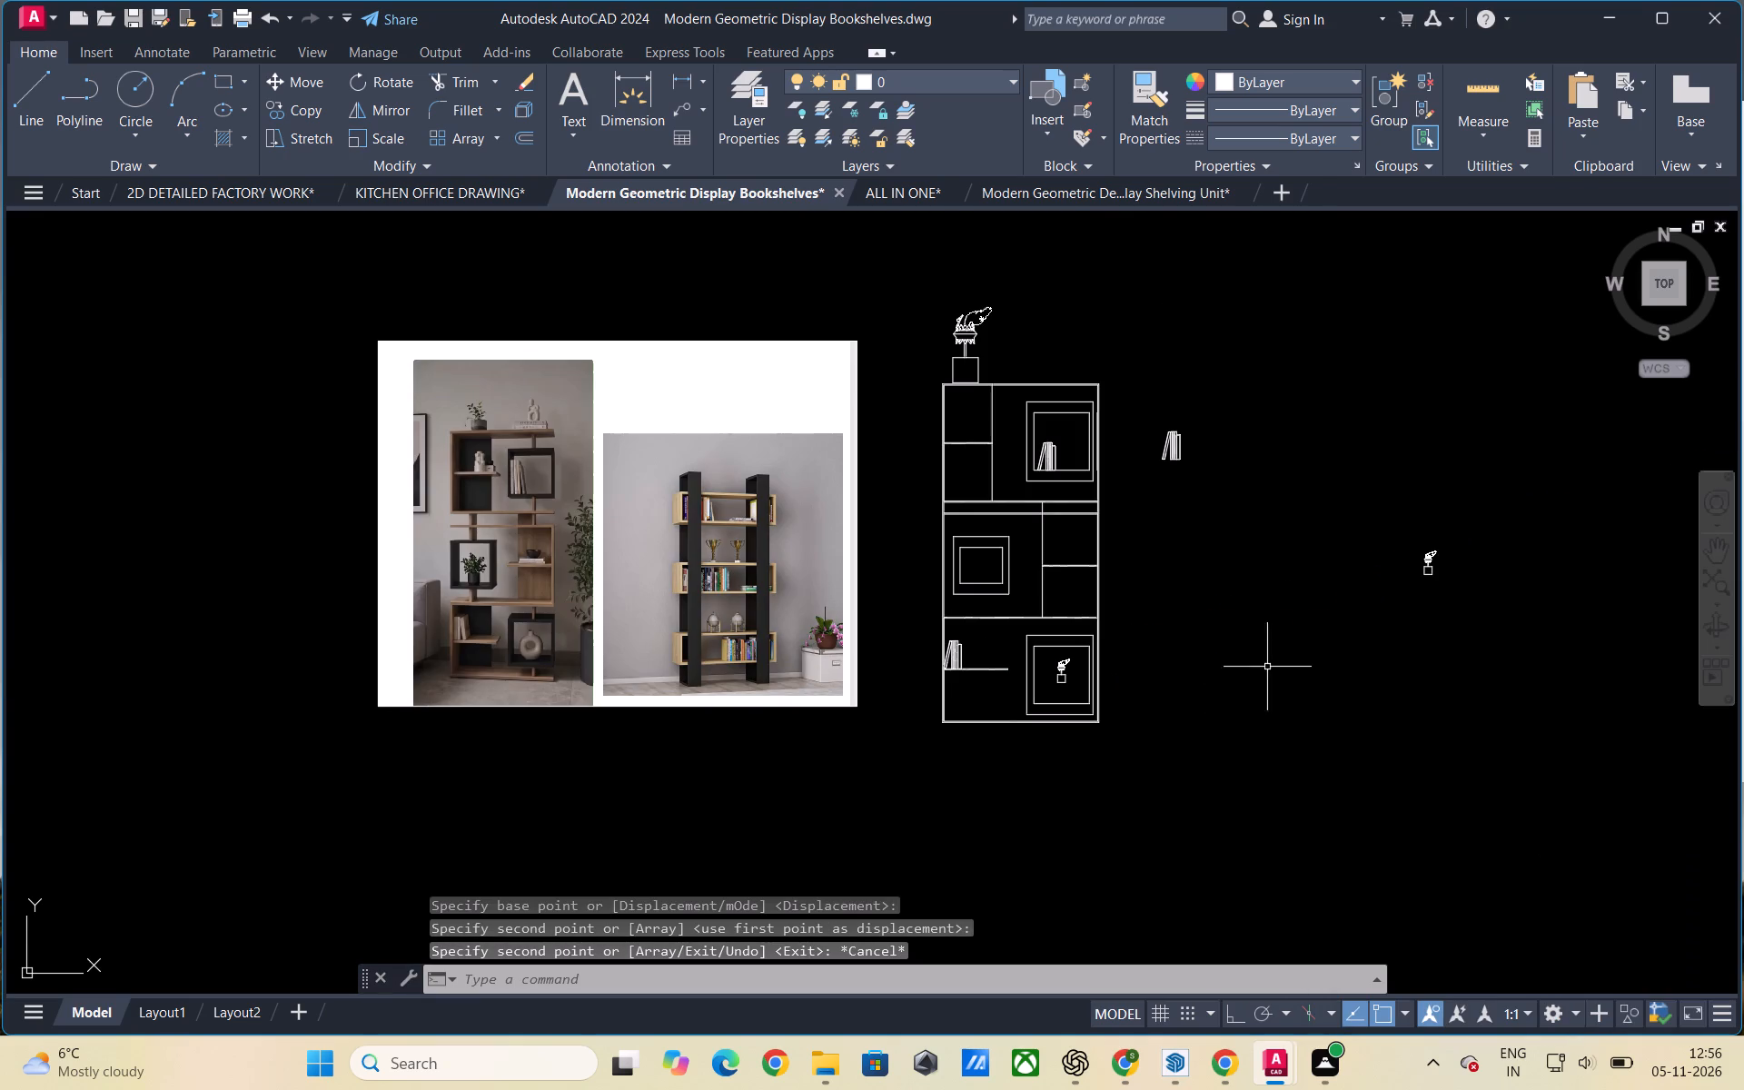
pyautogui.click(1551, 608)
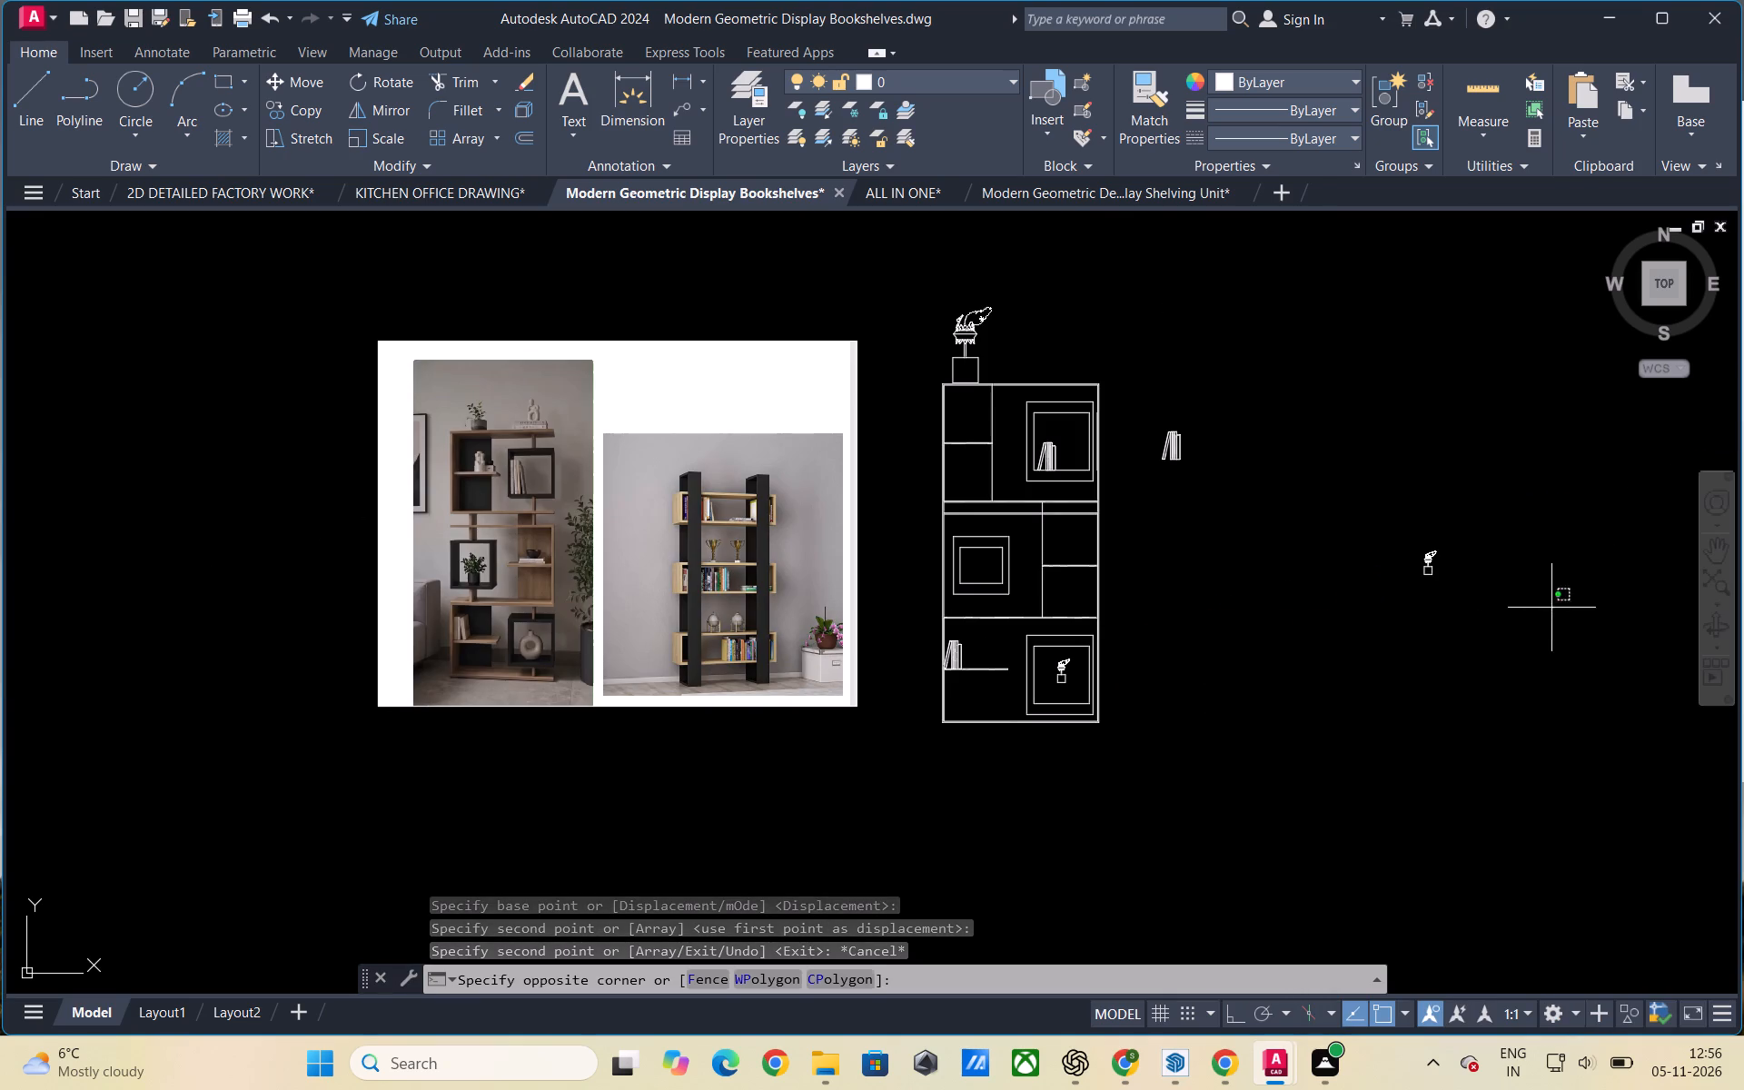
pyautogui.click(1351, 511)
pyautogui.press('s')
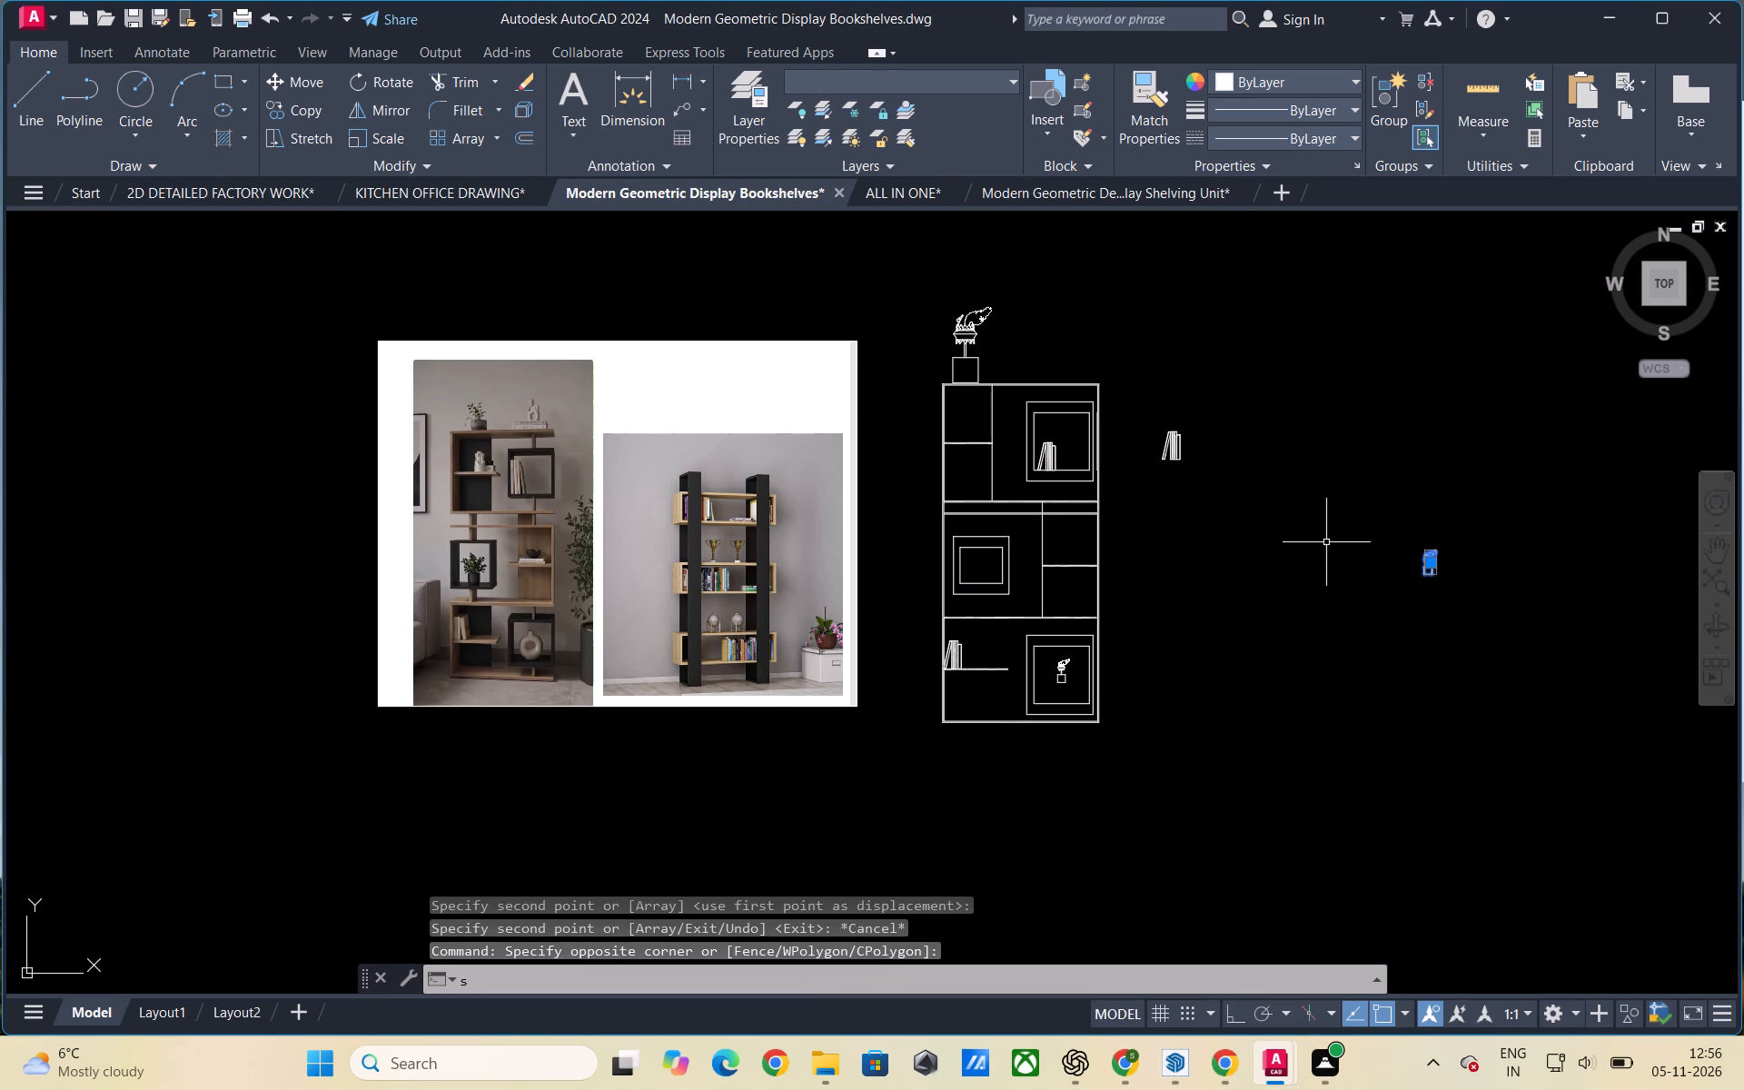
pyautogui.write('cal')
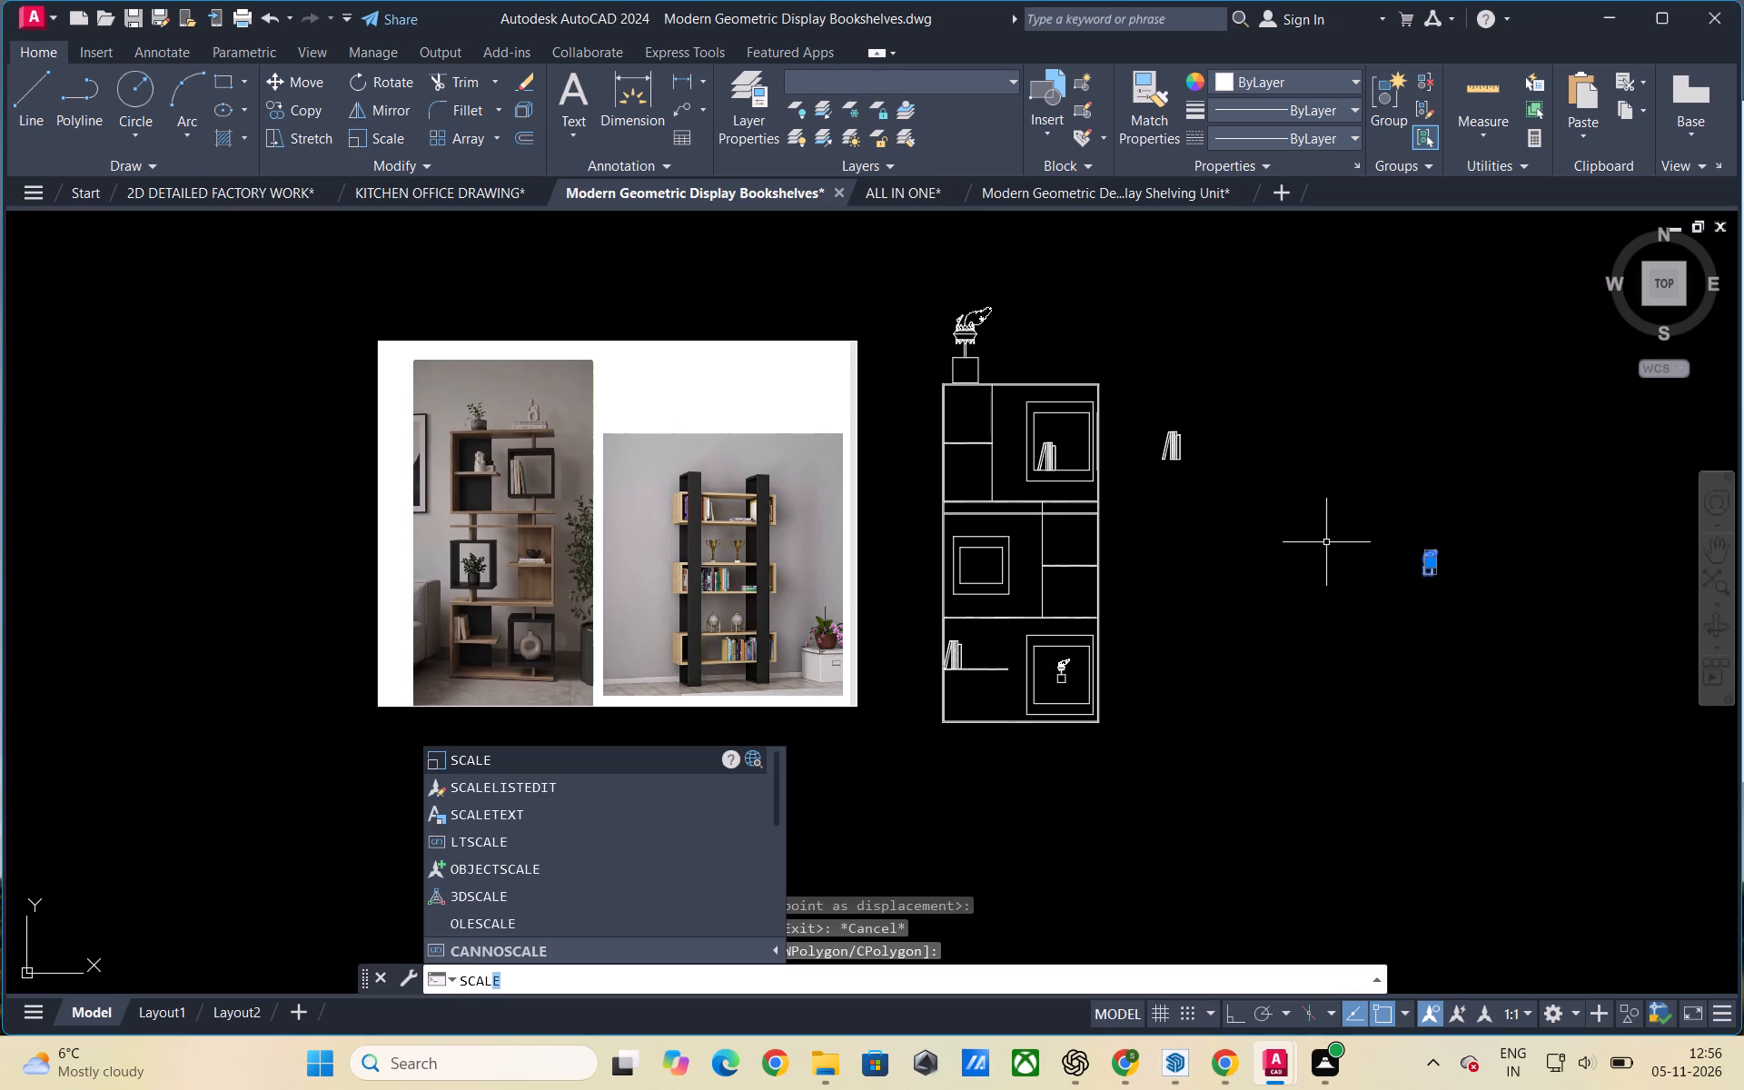
pyautogui.press('e')
pyautogui.press('Return')
pyautogui.scroll(3, 1462, 592)
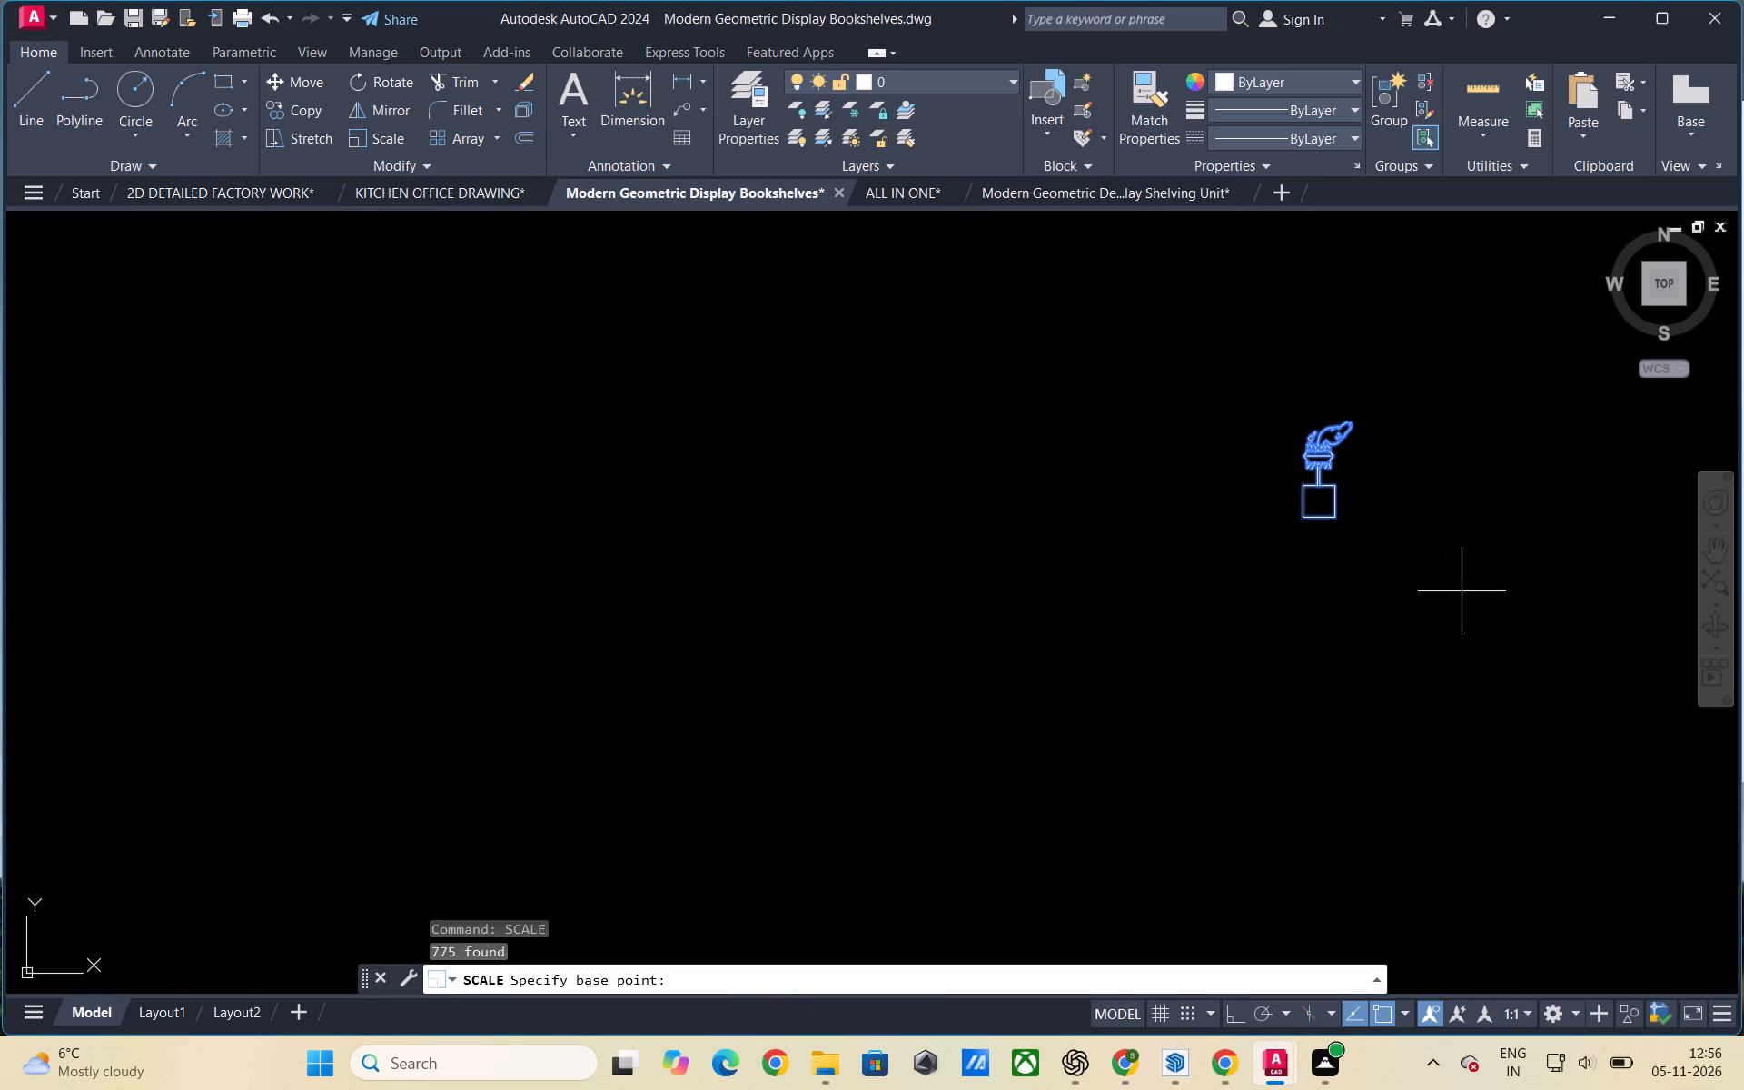
pyautogui.scroll(2, 1462, 591)
pyautogui.click(1047, 397)
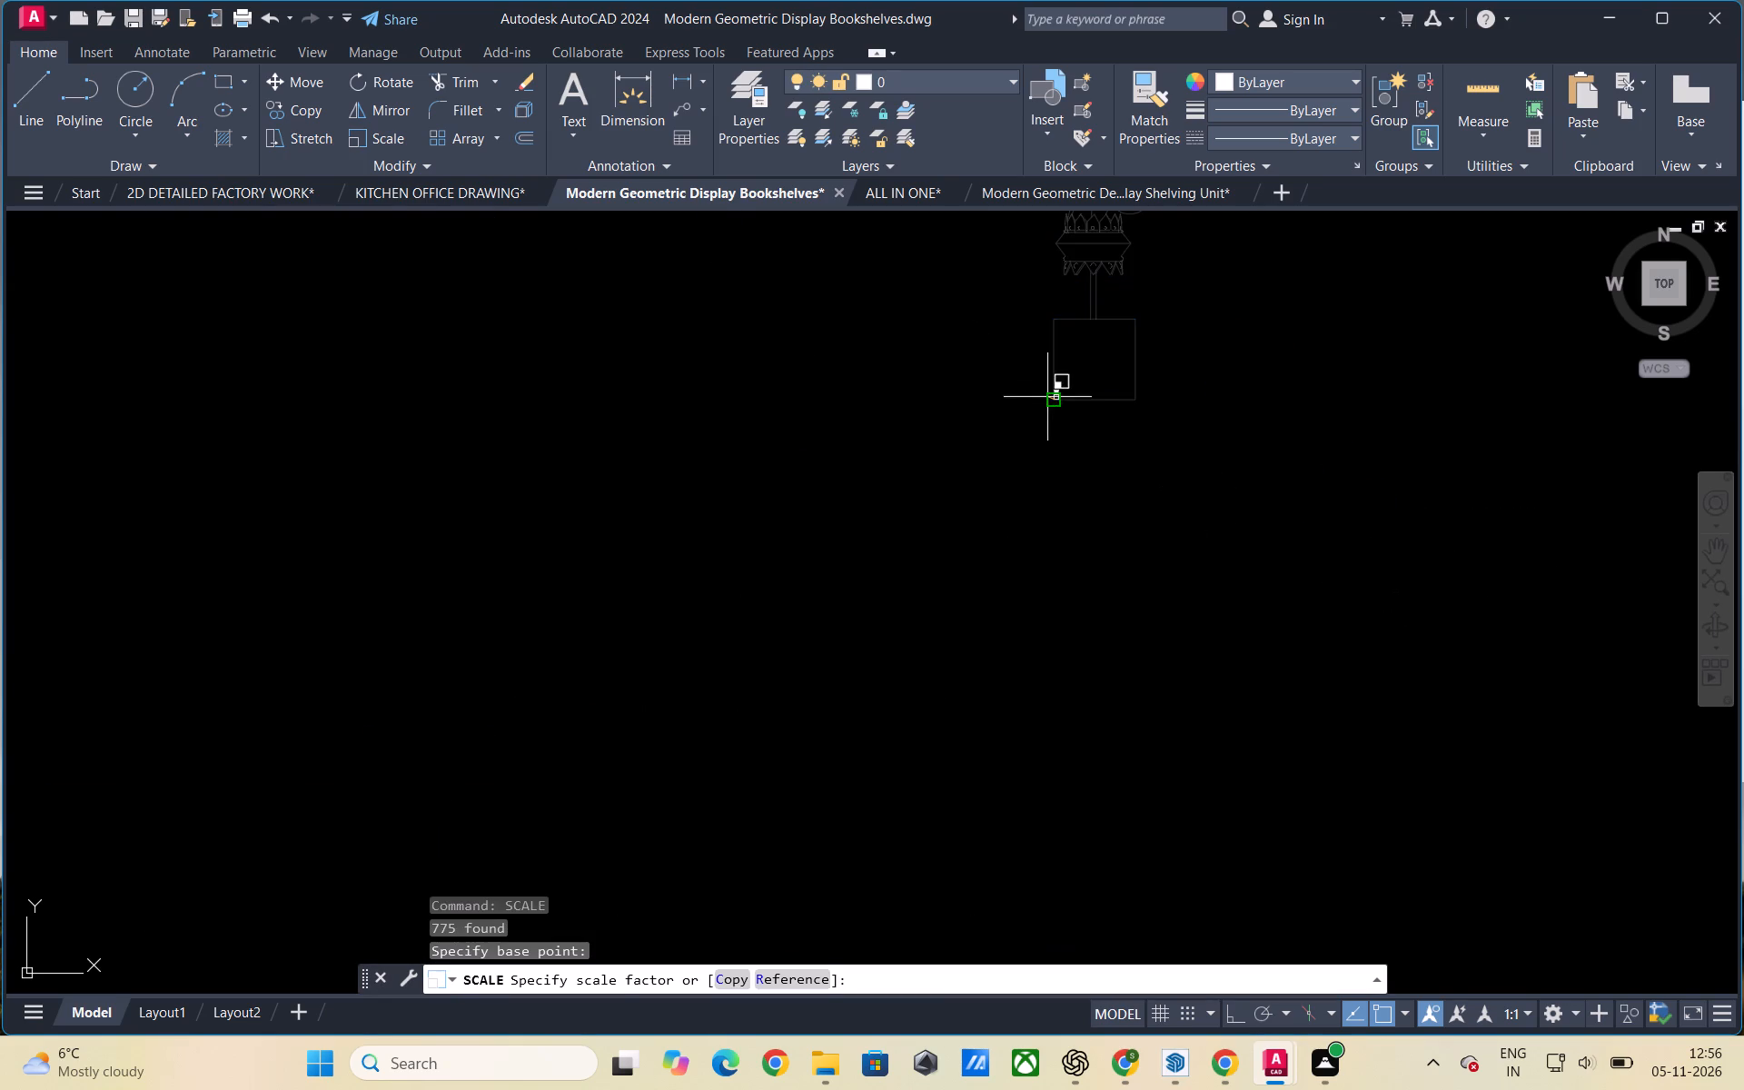
pyautogui.click(980, 527)
# Move the outside planter by its pedestal's bottom midpoint onto the inner bottom edge of the middle-left square box.
pyautogui.scroll(-2, 1045, 617)
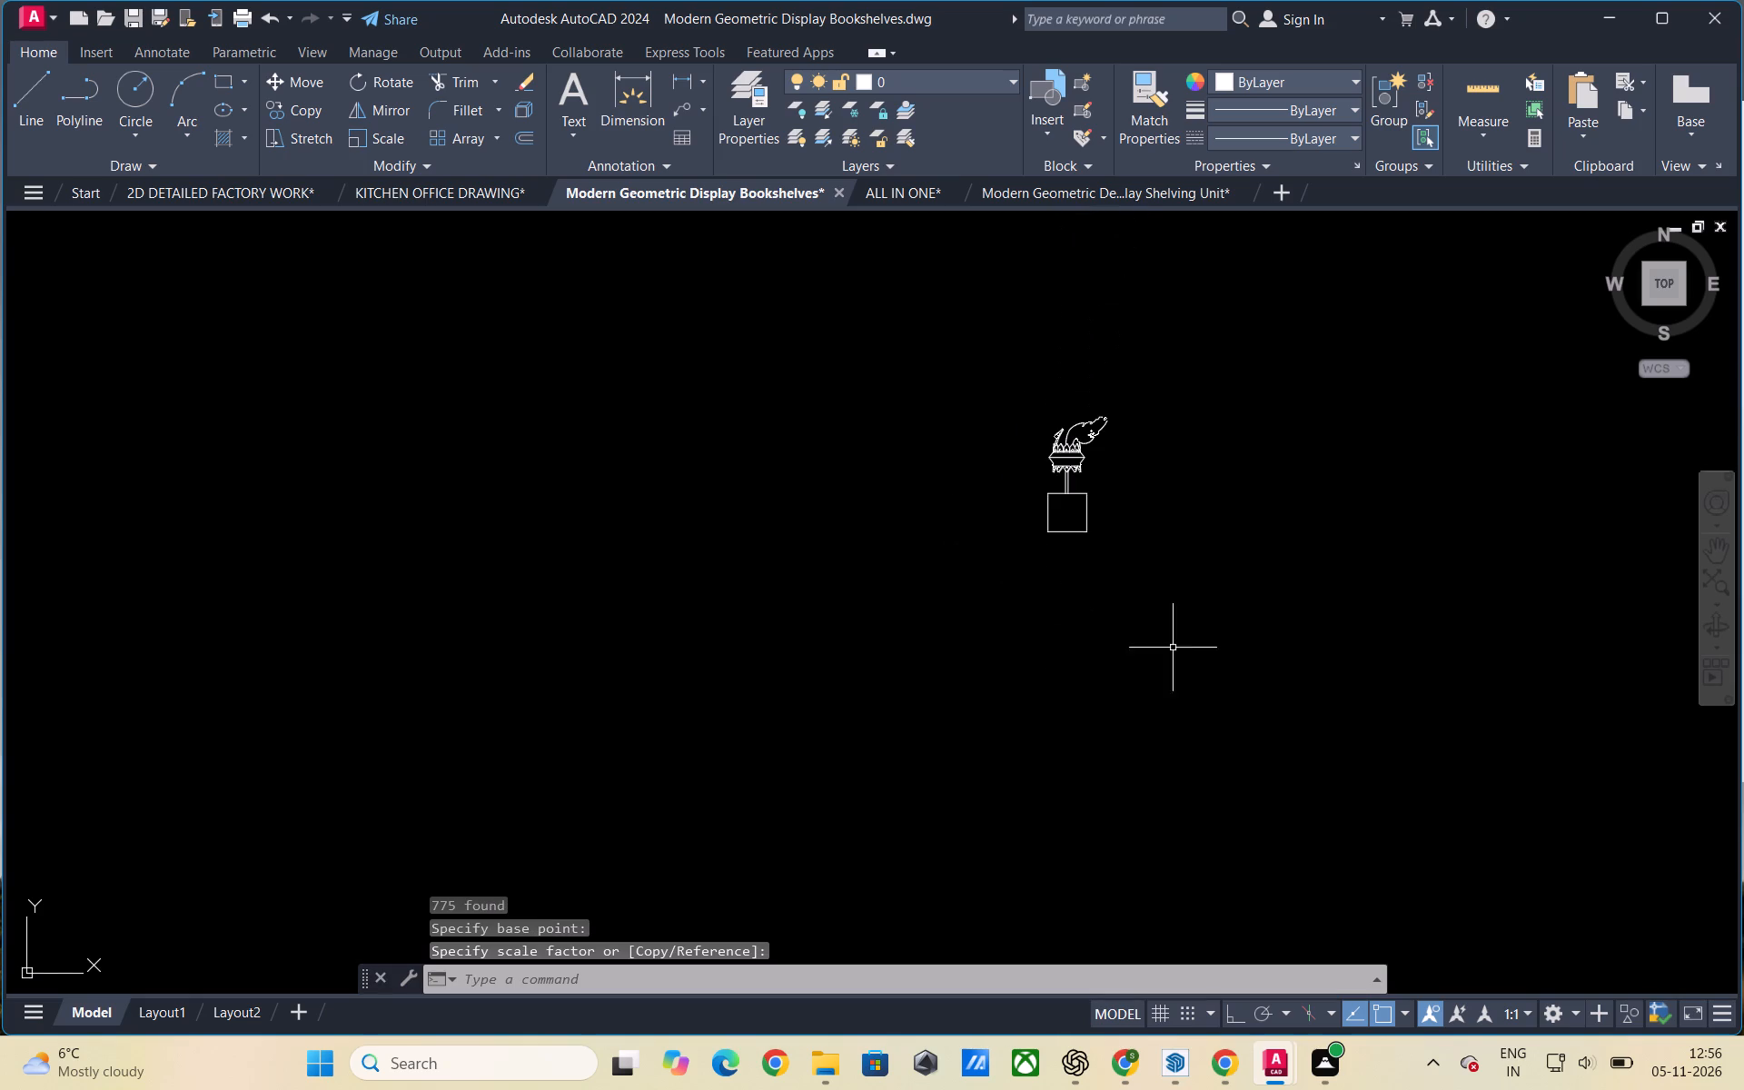
pyautogui.click(1457, 668)
pyautogui.click(863, 274)
pyautogui.rightClick(1217, 510)
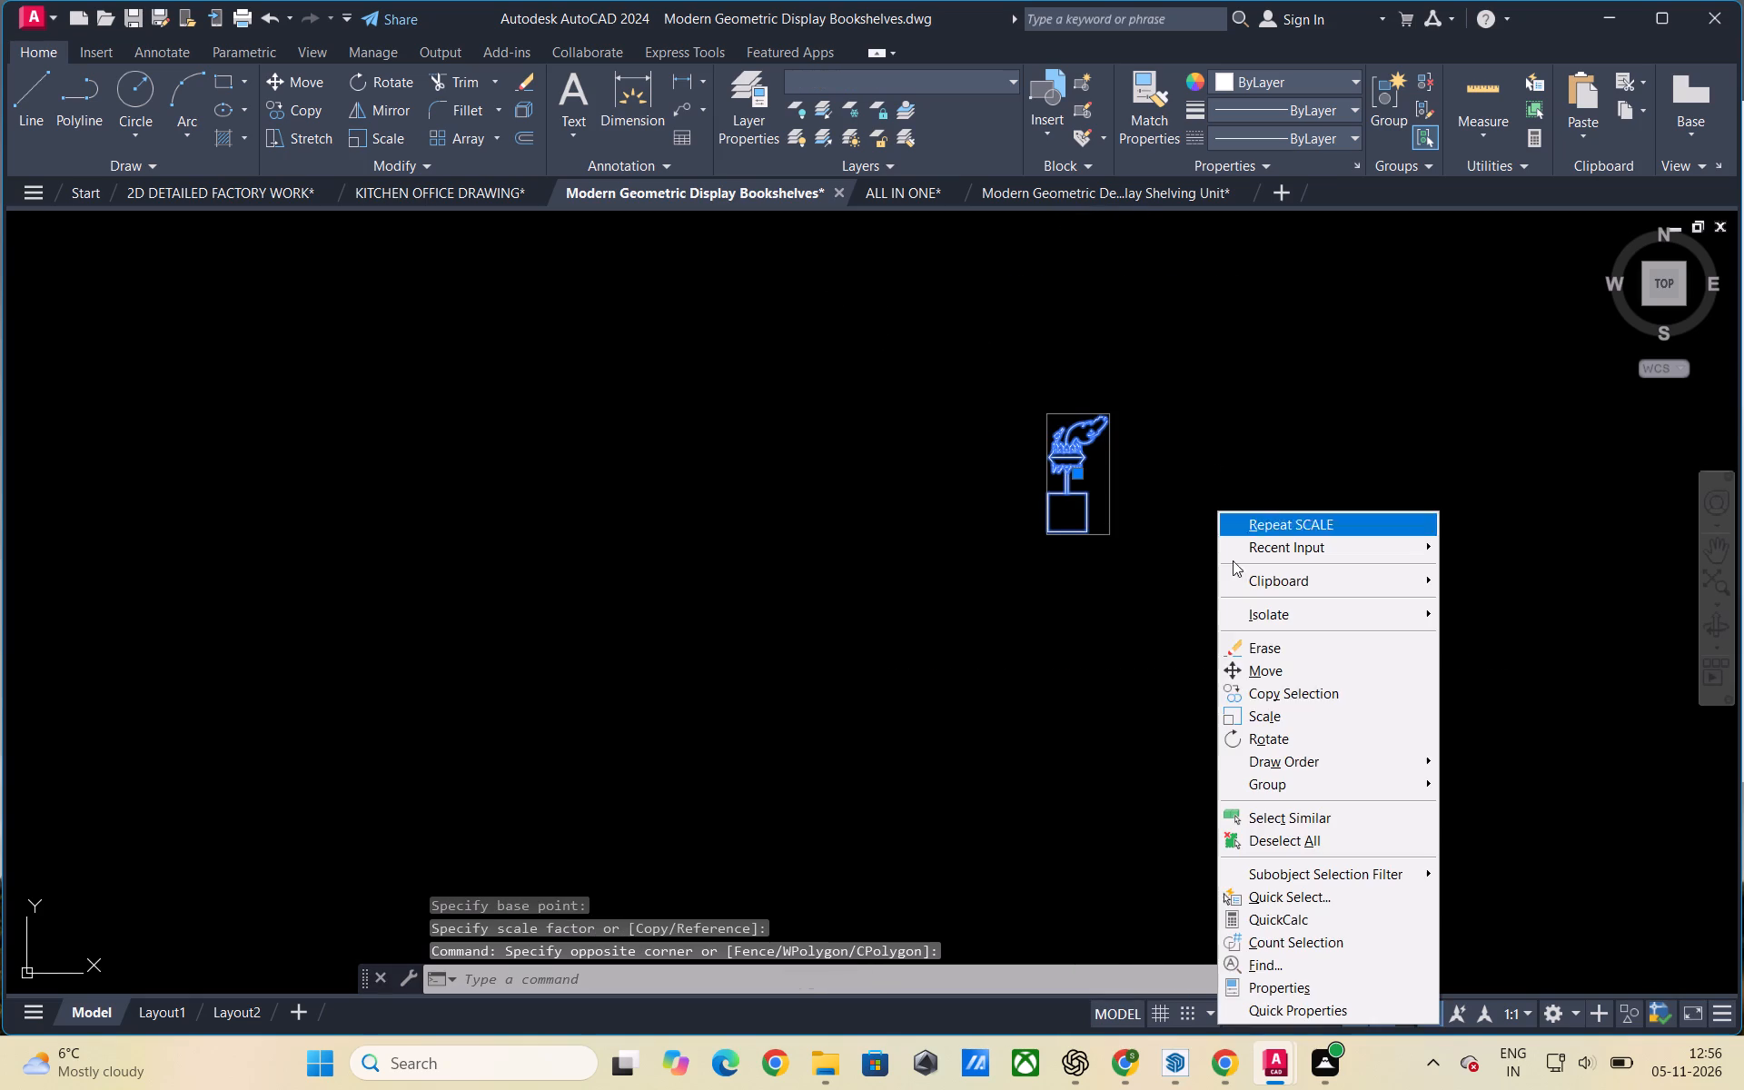
pyautogui.click(1283, 674)
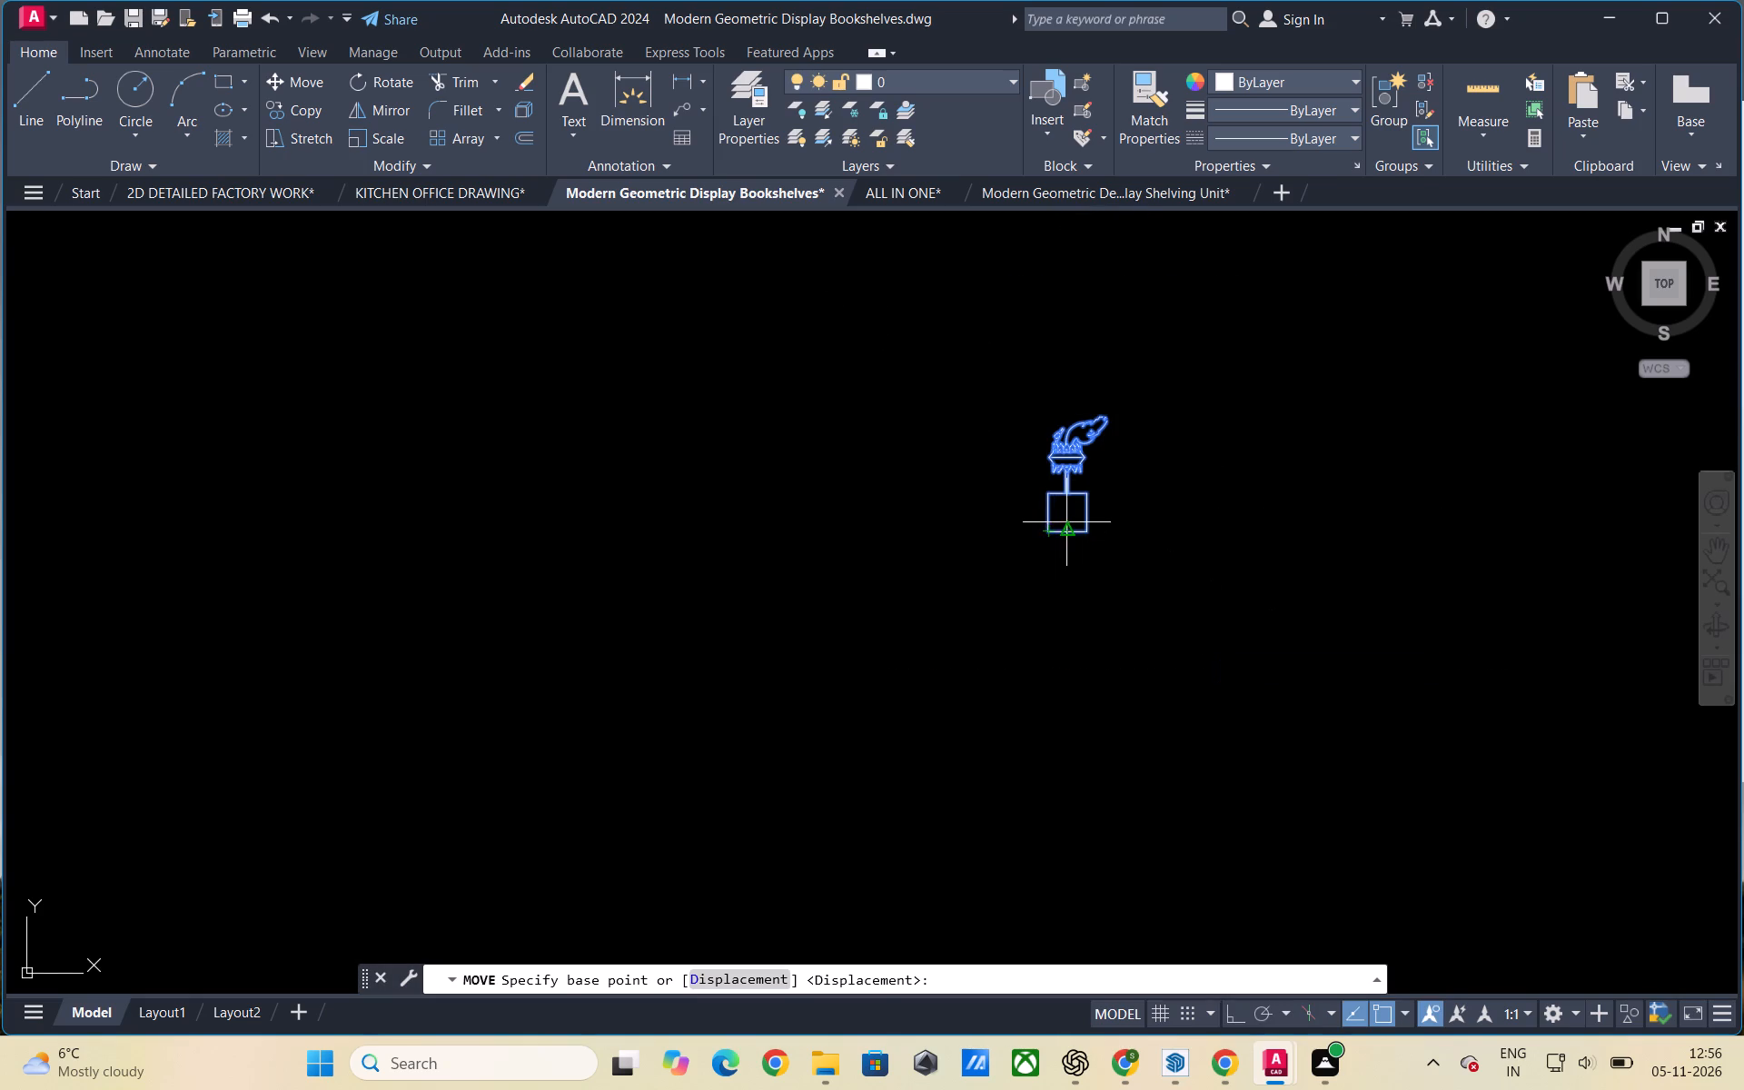
pyautogui.click(1066, 522)
pyautogui.scroll(-2, 1423, 628)
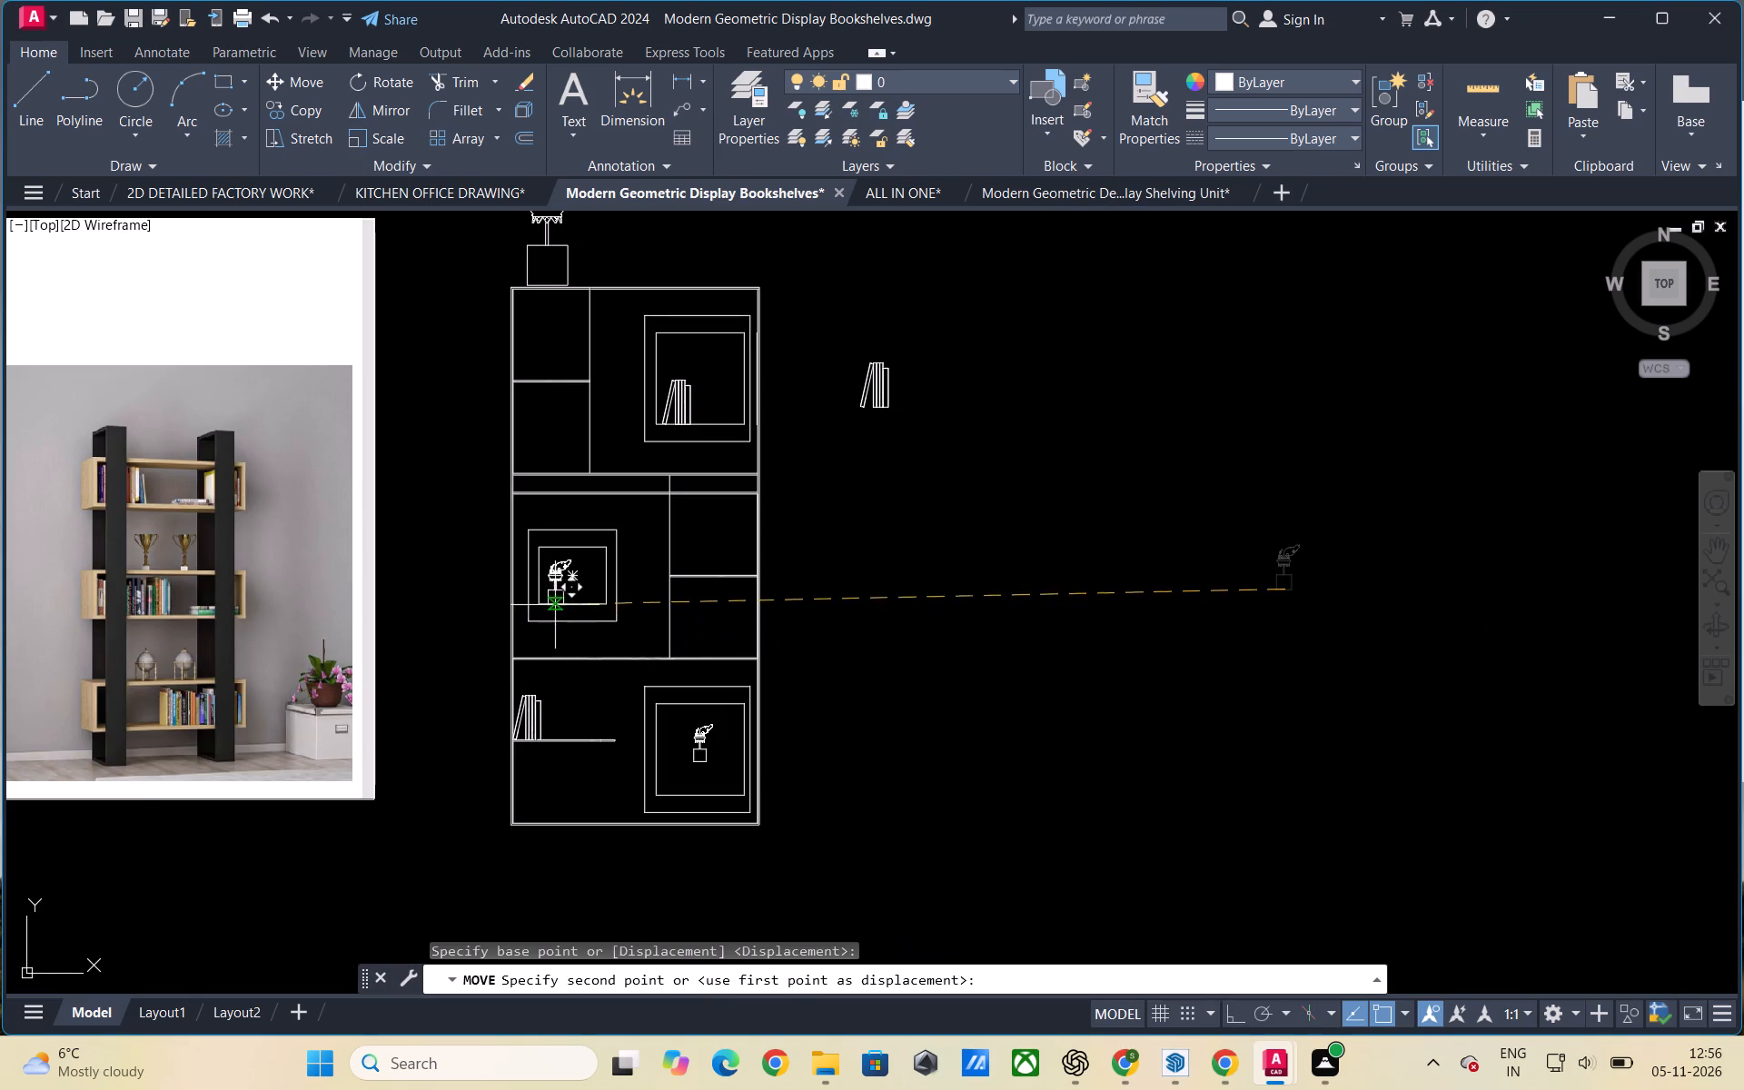
pyautogui.scroll(-1, 980, 610)
pyautogui.scroll(2, 753, 591)
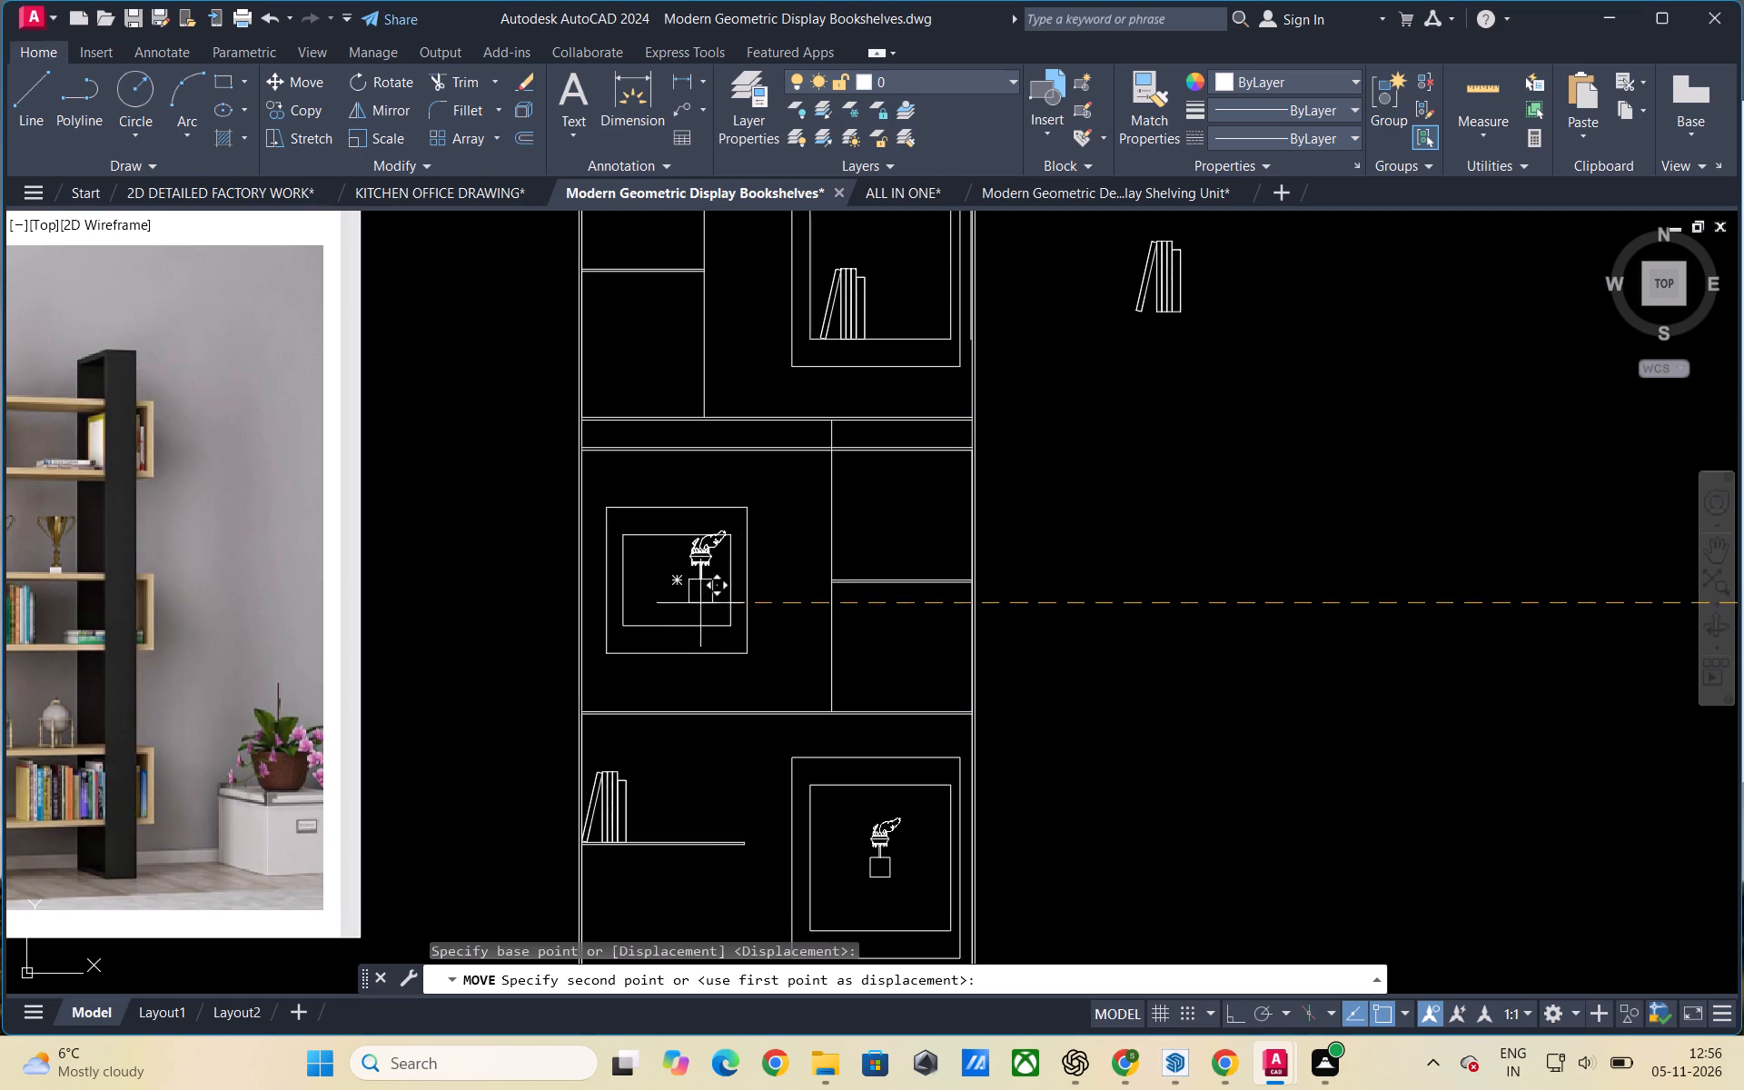
pyautogui.click(668, 623)
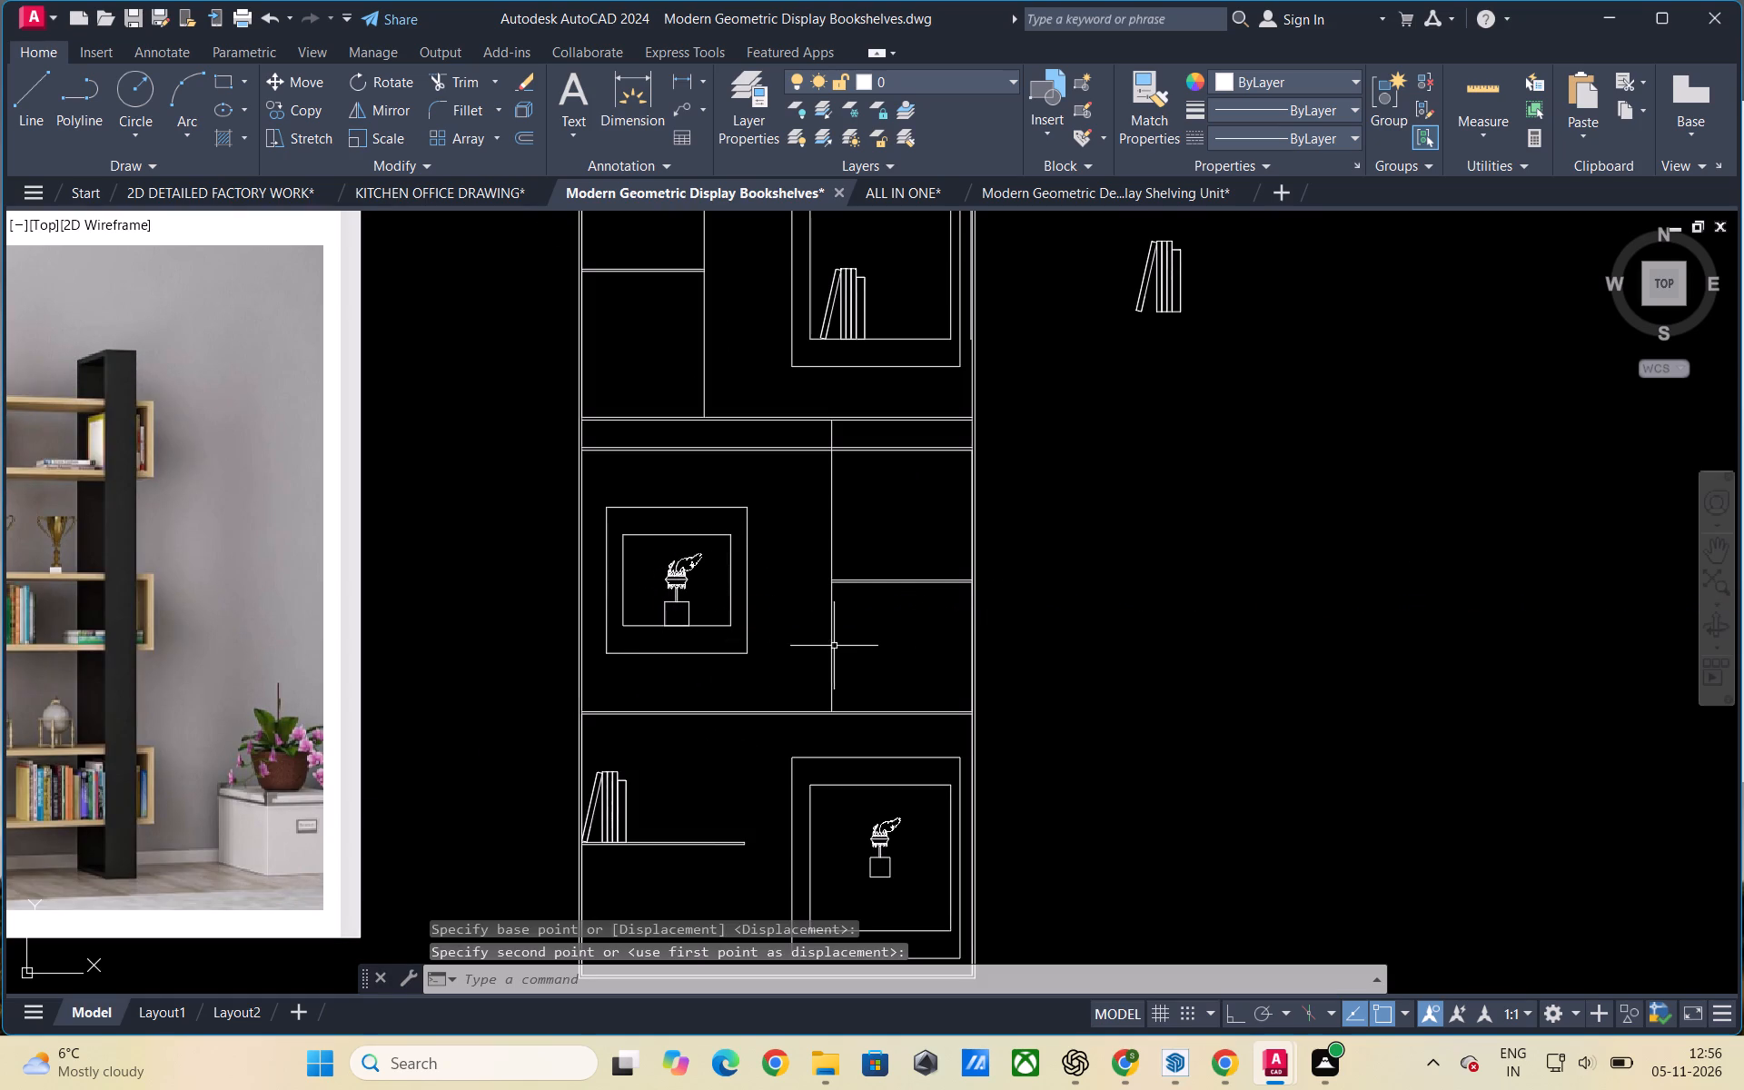
pyautogui.press('Escape')
# Copy the top three books of the horizontal stack in the Modern Geometric Decorative Display Shelving Unit drawing to the clipboard.
pyautogui.scroll(-2, 697, 594)
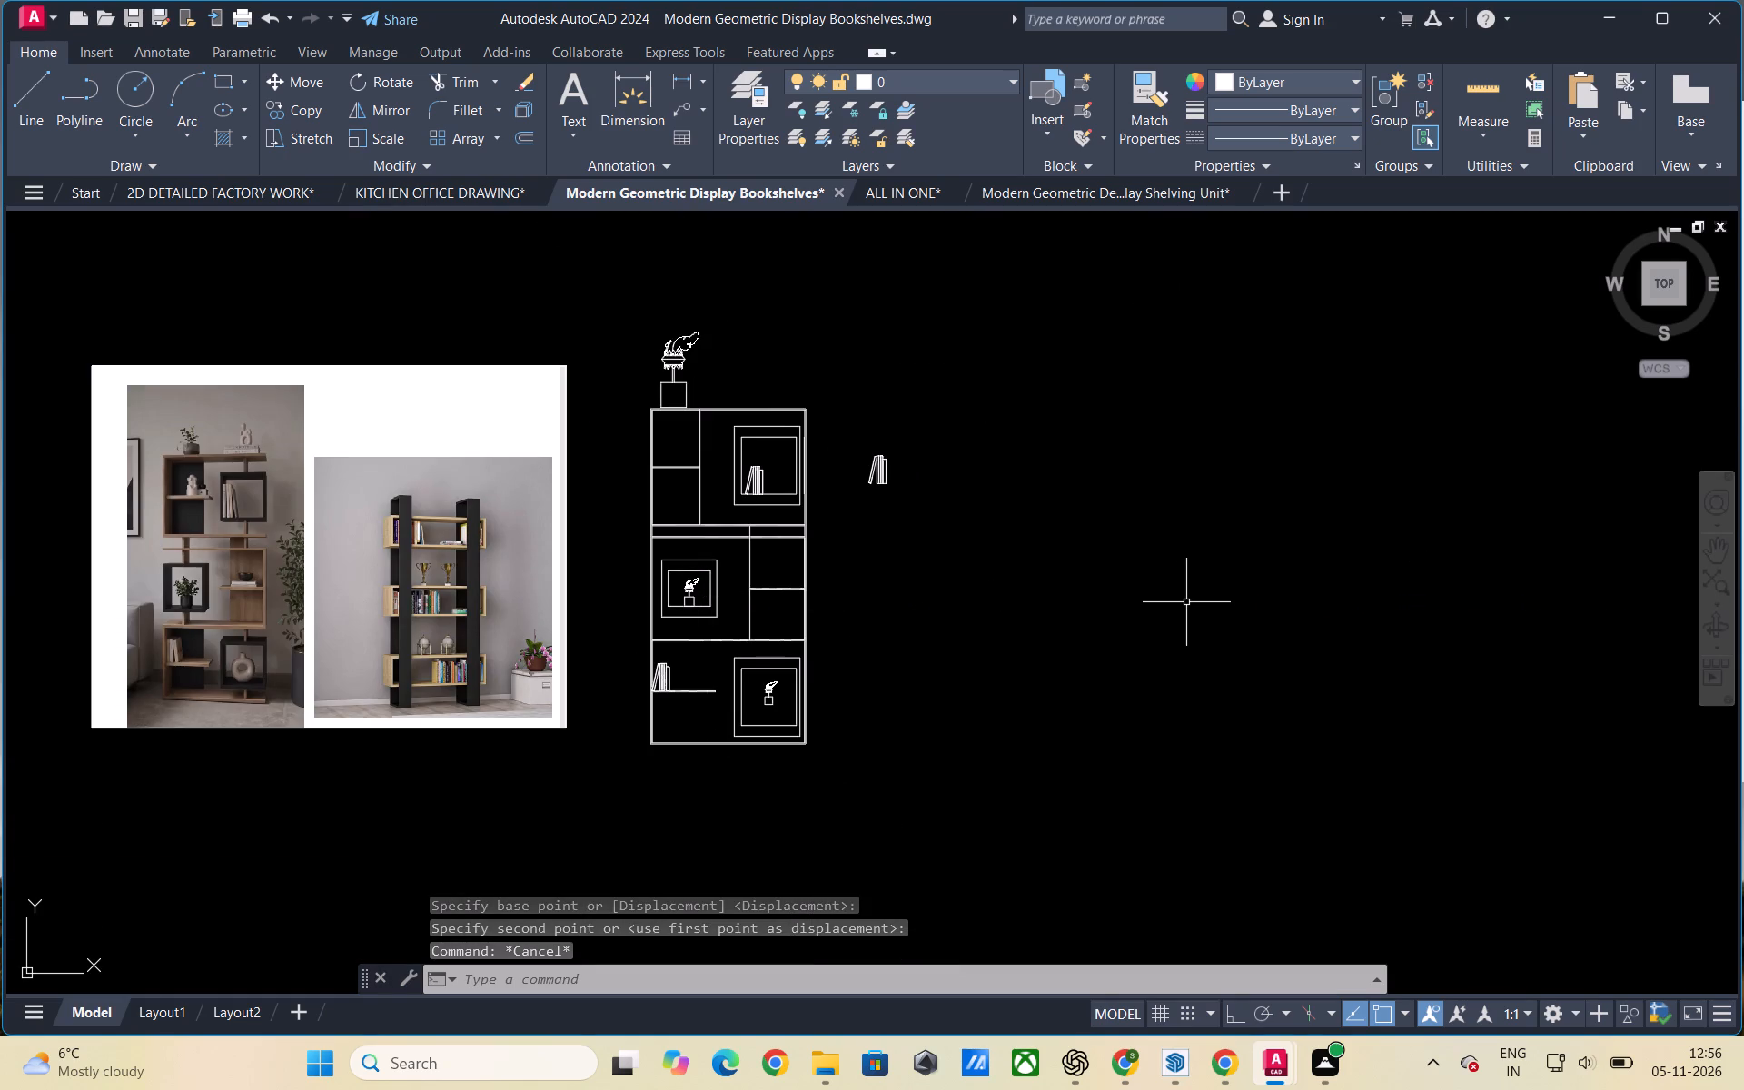
pyautogui.scroll(1, 666, 525)
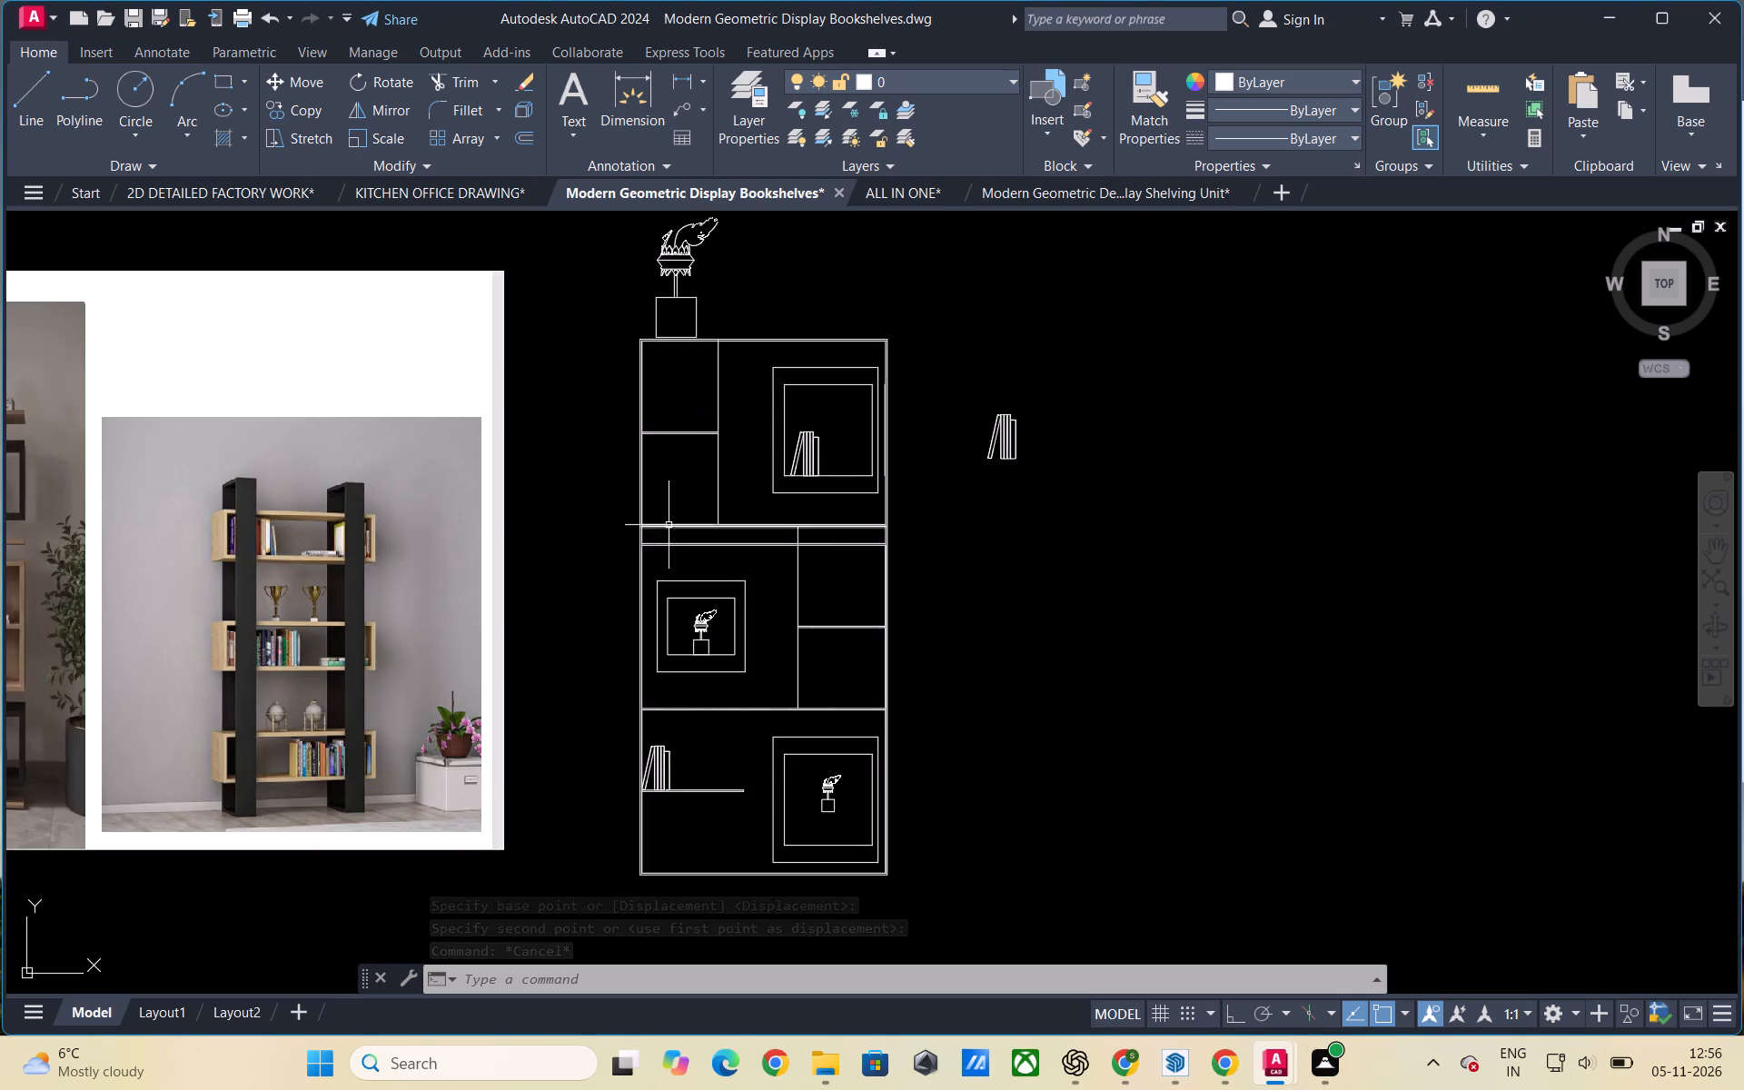
pyautogui.scroll(-1, 1006, 497)
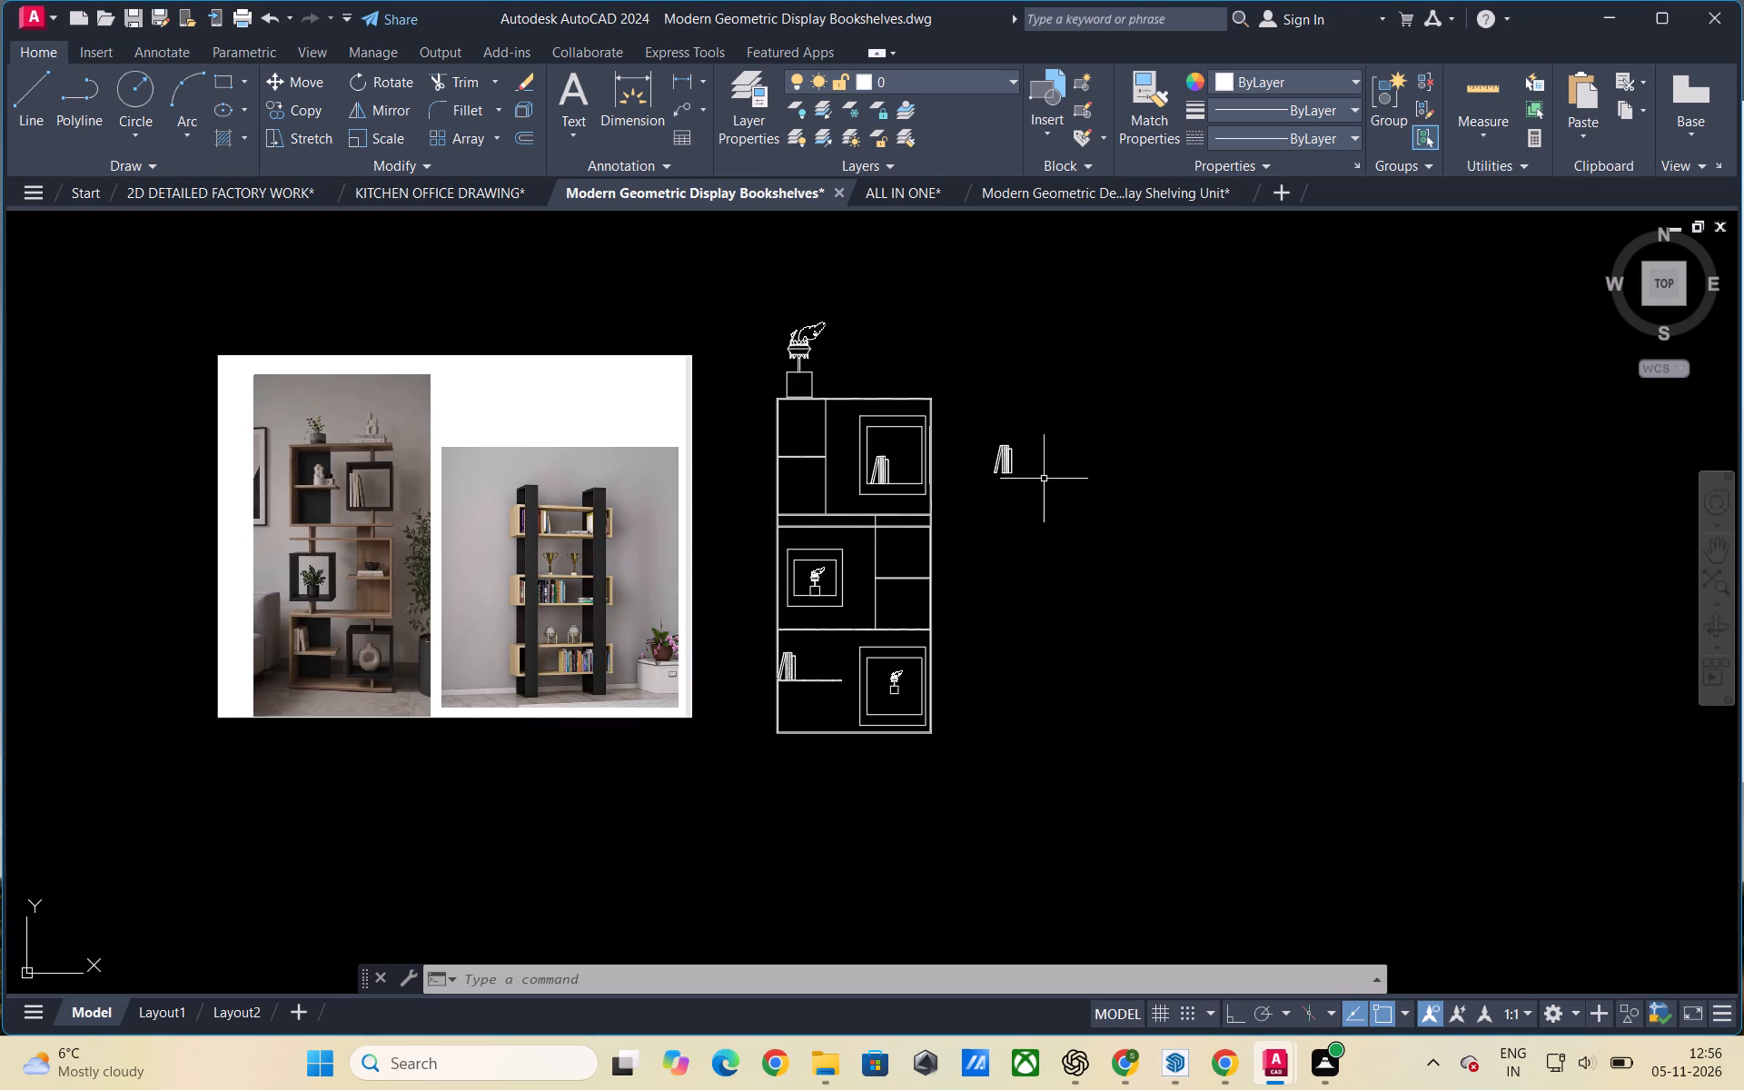
pyautogui.click(1070, 189)
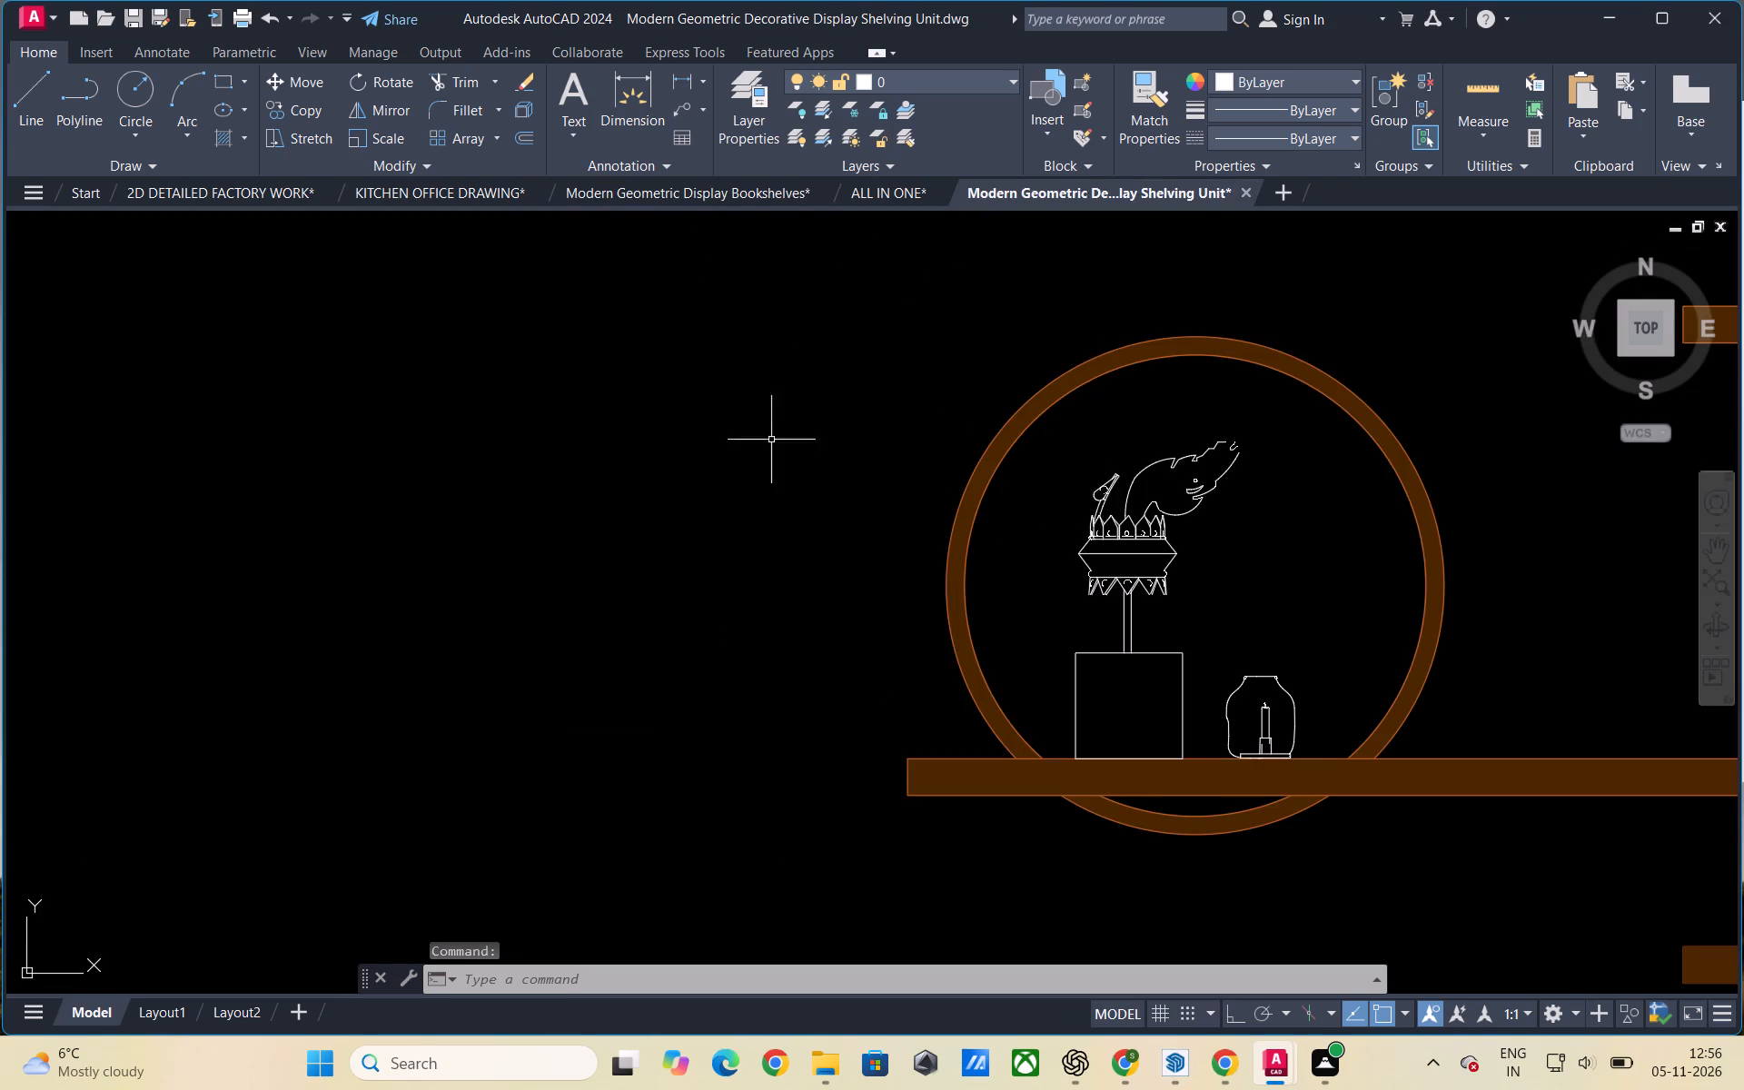
pyautogui.scroll(-4, 720, 409)
pyautogui.scroll(-2, 916, 409)
pyautogui.scroll(3, 529, 432)
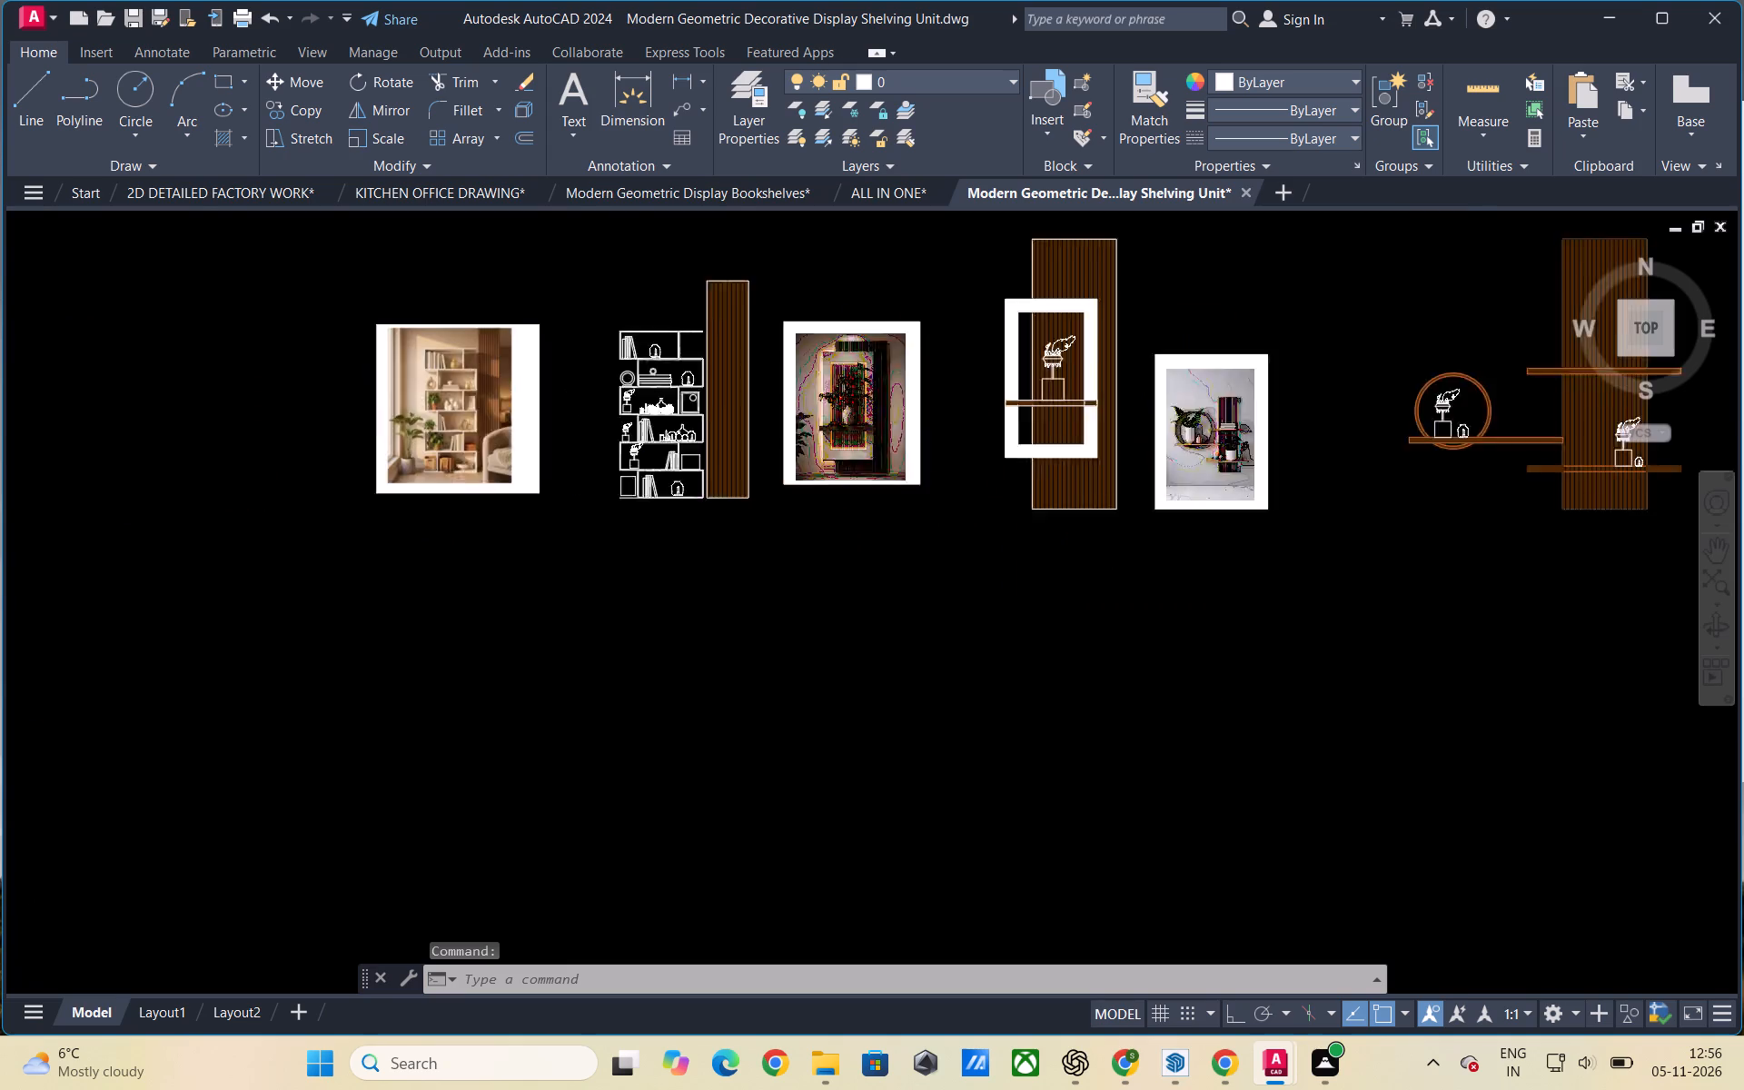
pyautogui.scroll(2, 757, 365)
pyautogui.scroll(-2, 765, 381)
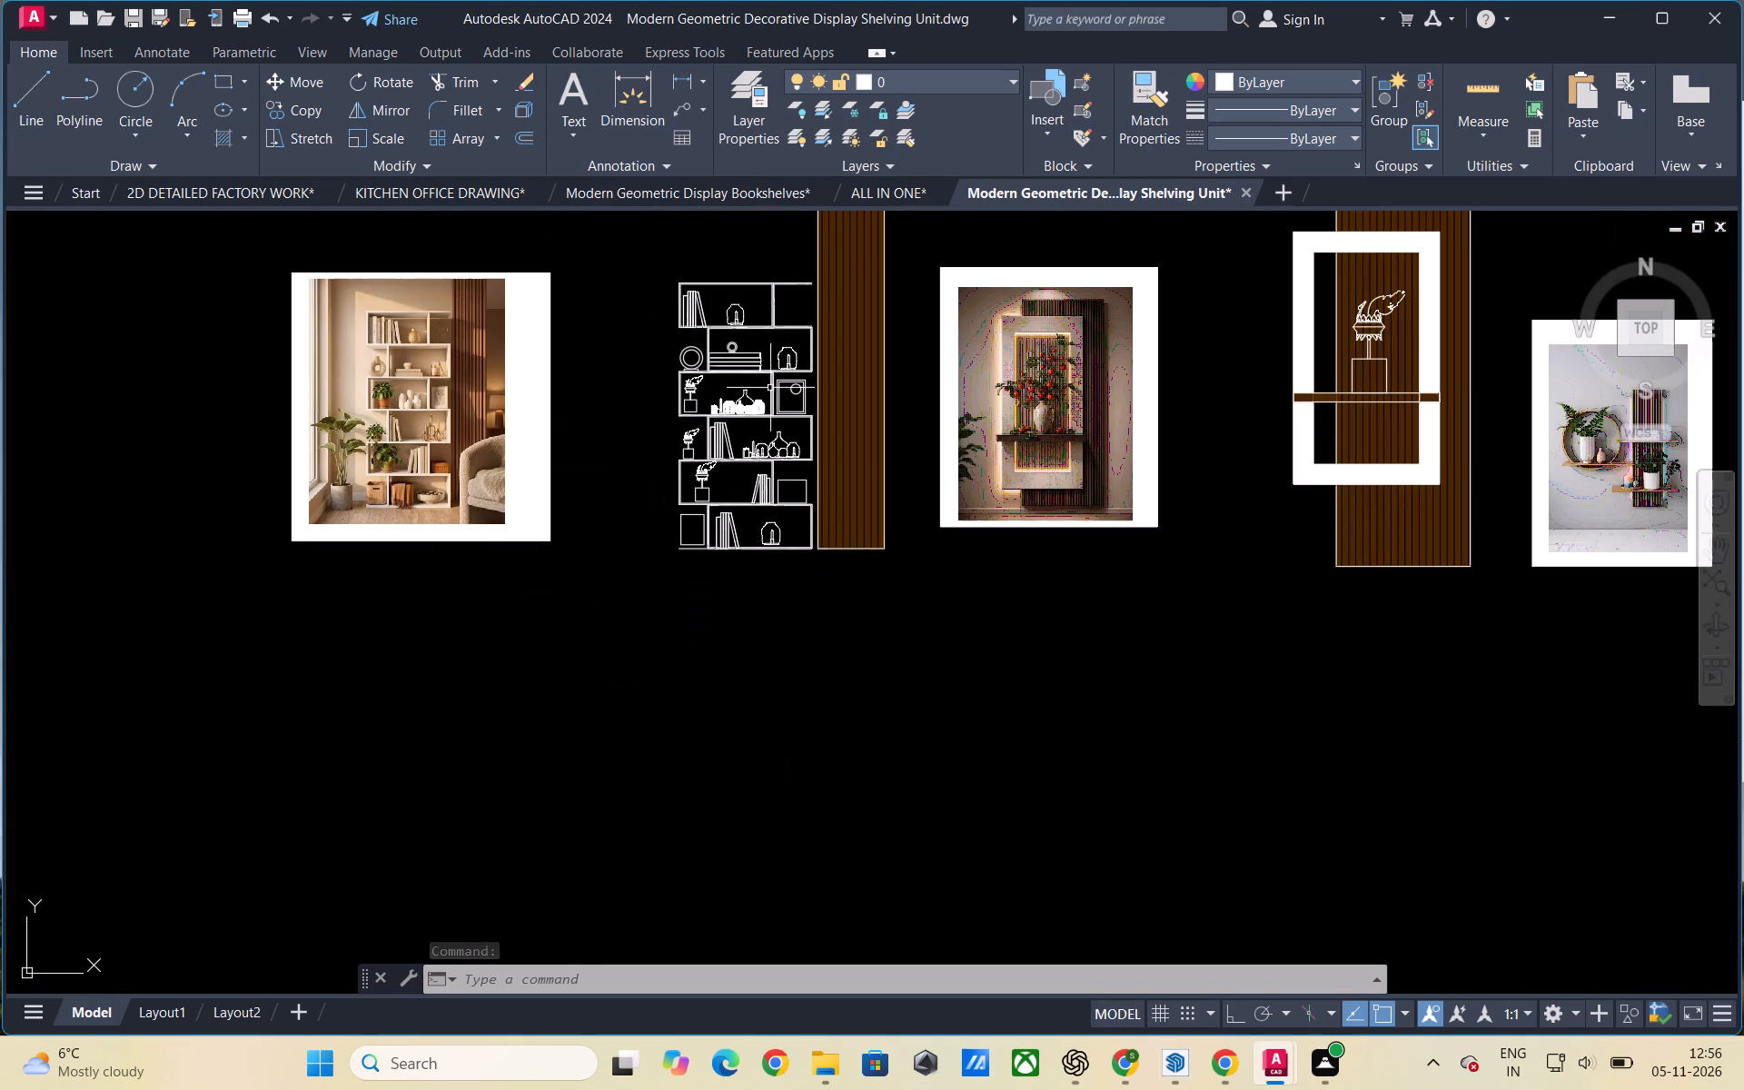
pyautogui.scroll(4, 766, 343)
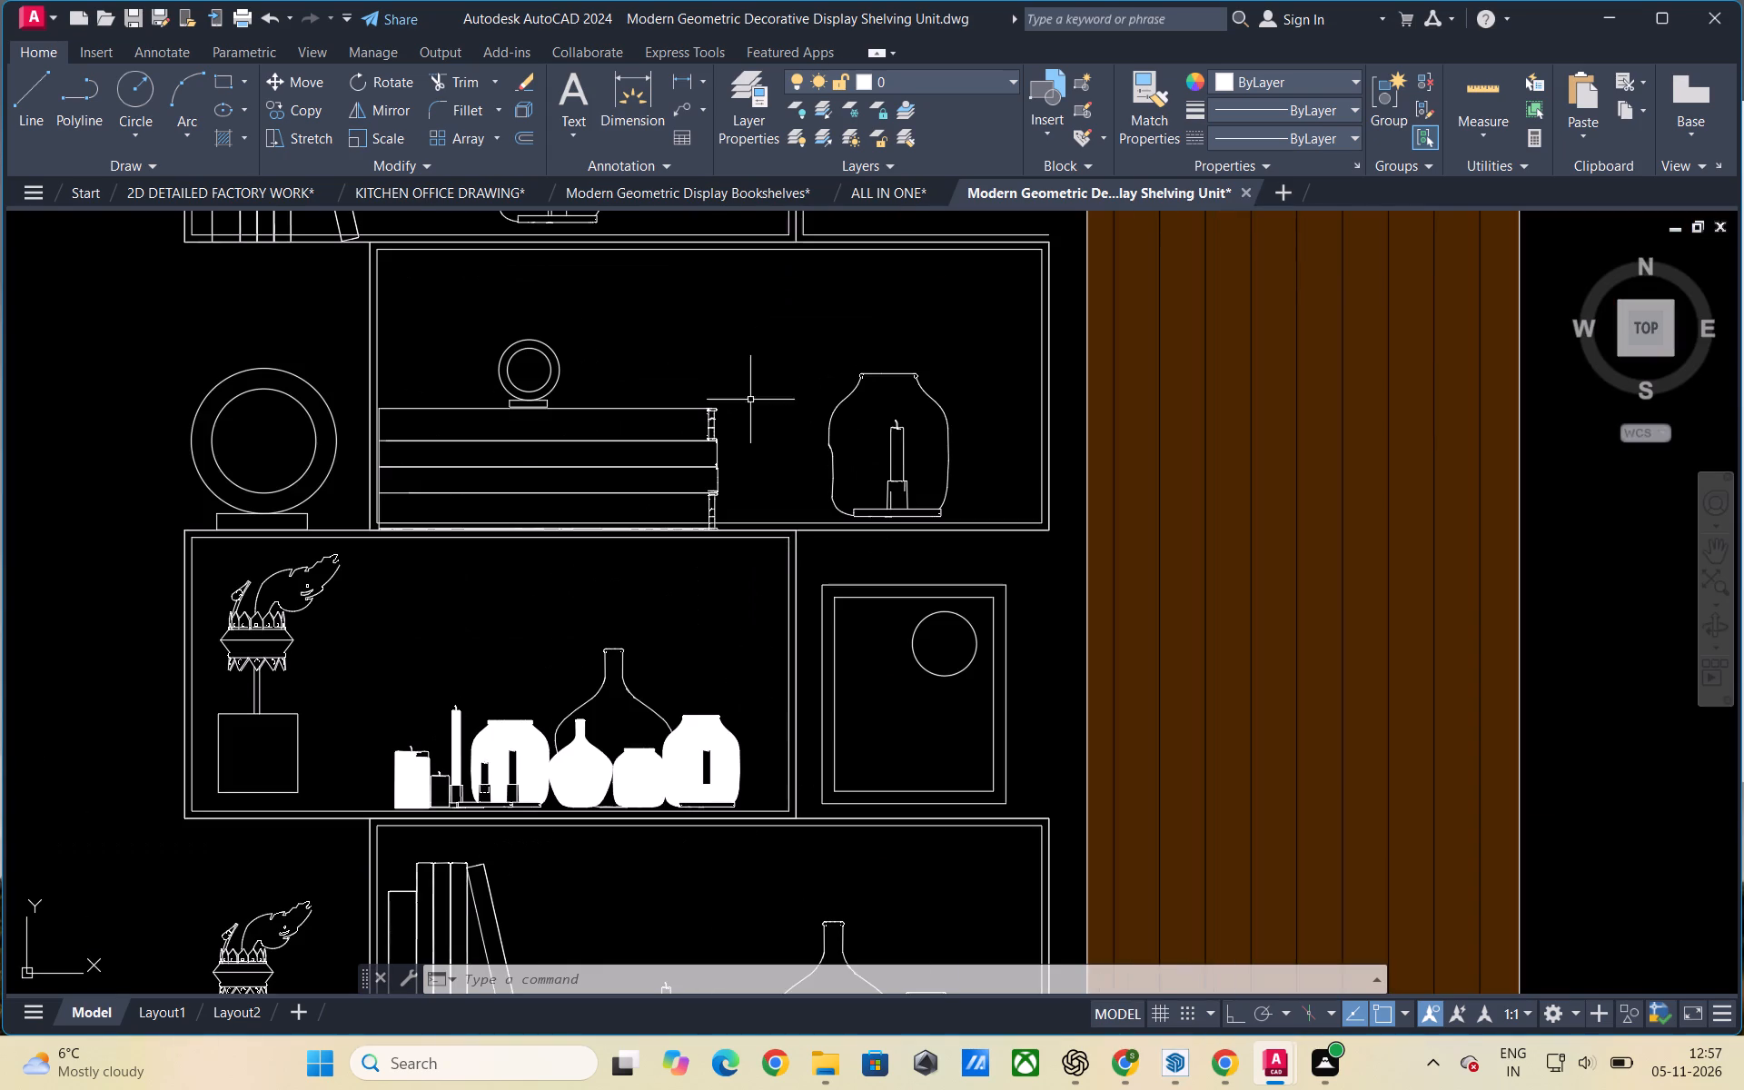
pyautogui.scroll(-1, 750, 414)
pyautogui.scroll(1, 748, 460)
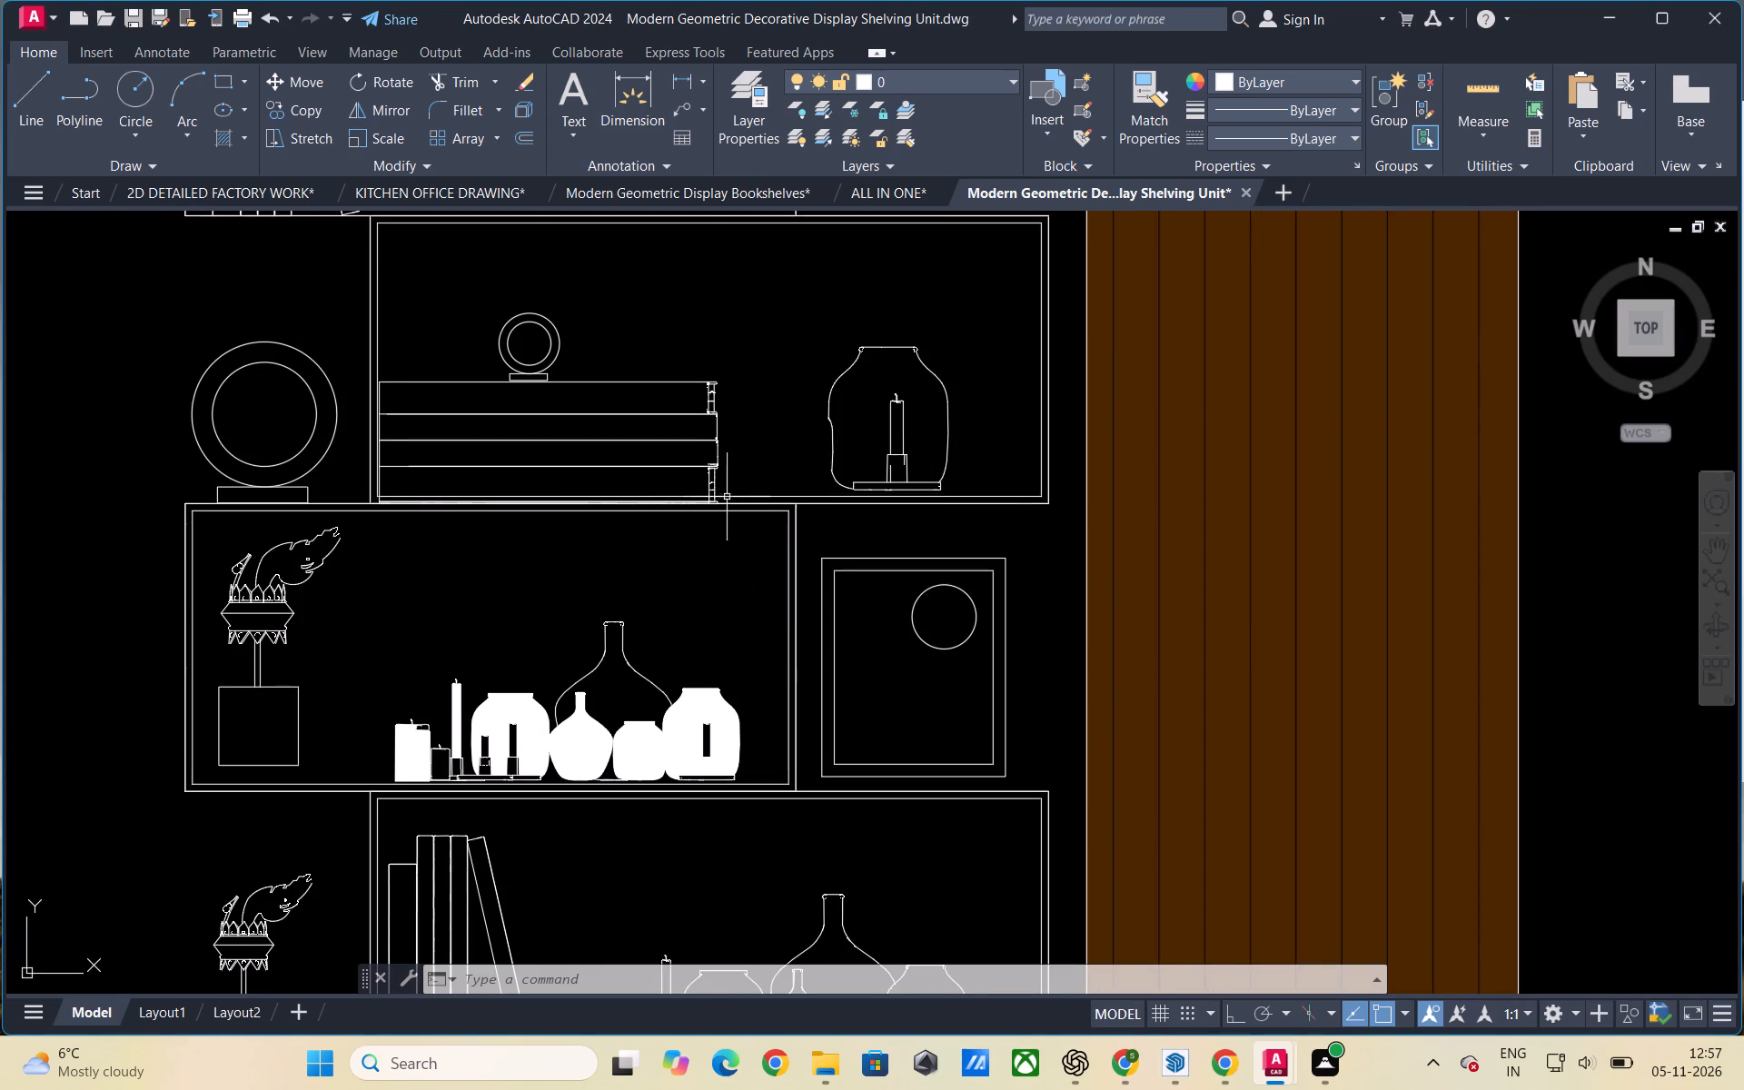
pyautogui.scroll(2, 723, 496)
pyautogui.scroll(-2, 630, 493)
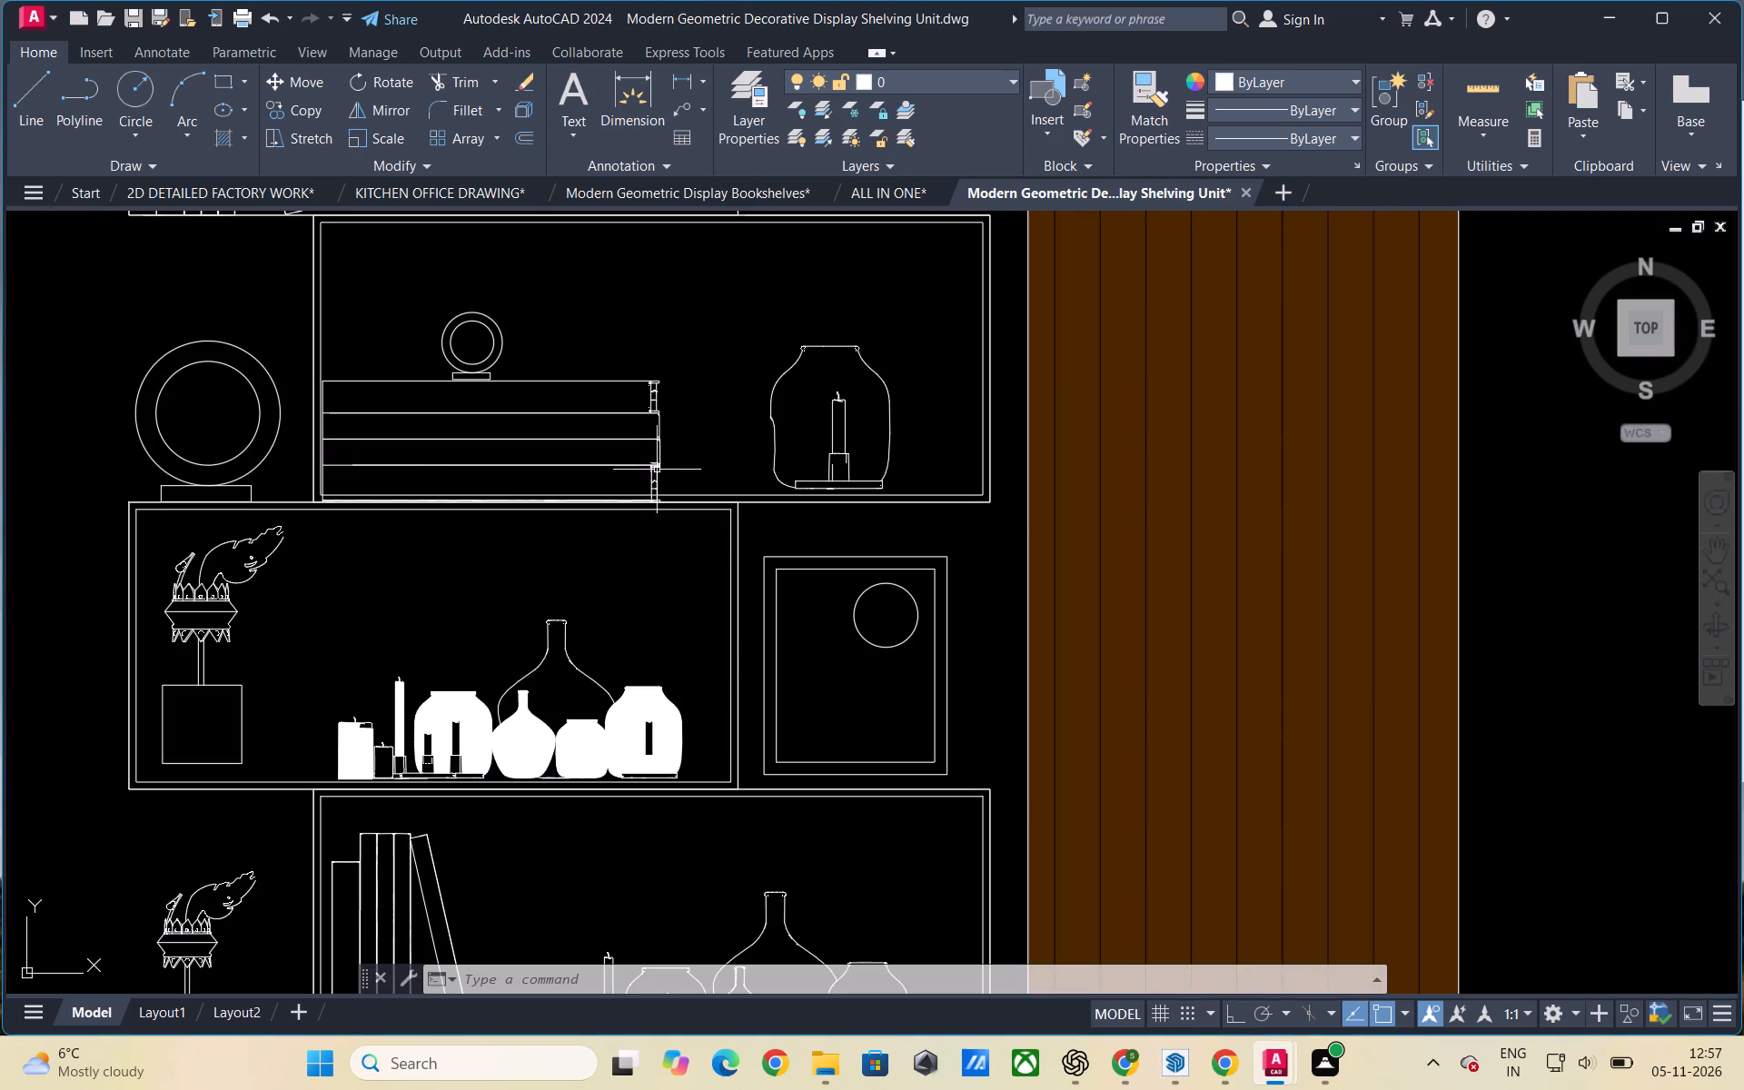
pyautogui.moveTo(705, 464); pyautogui.dragTo(694, 454)
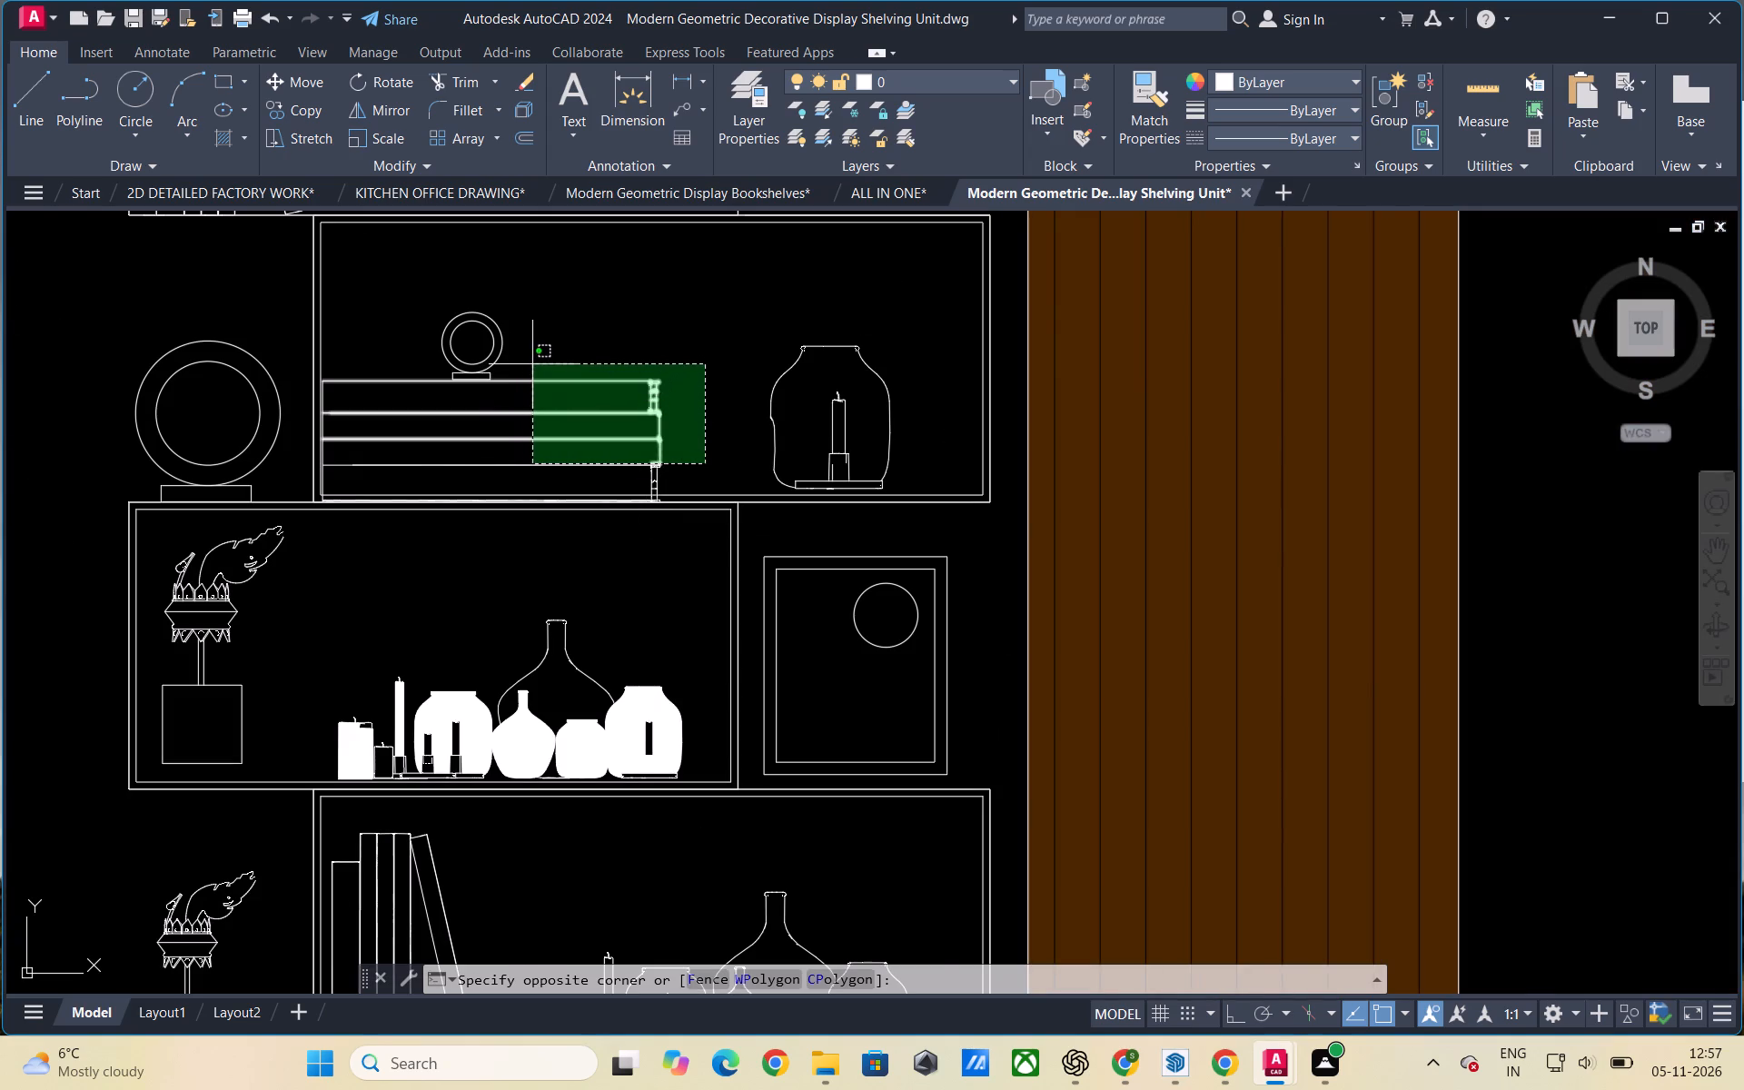
pyautogui.click(534, 364)
pyautogui.rightClick(609, 391)
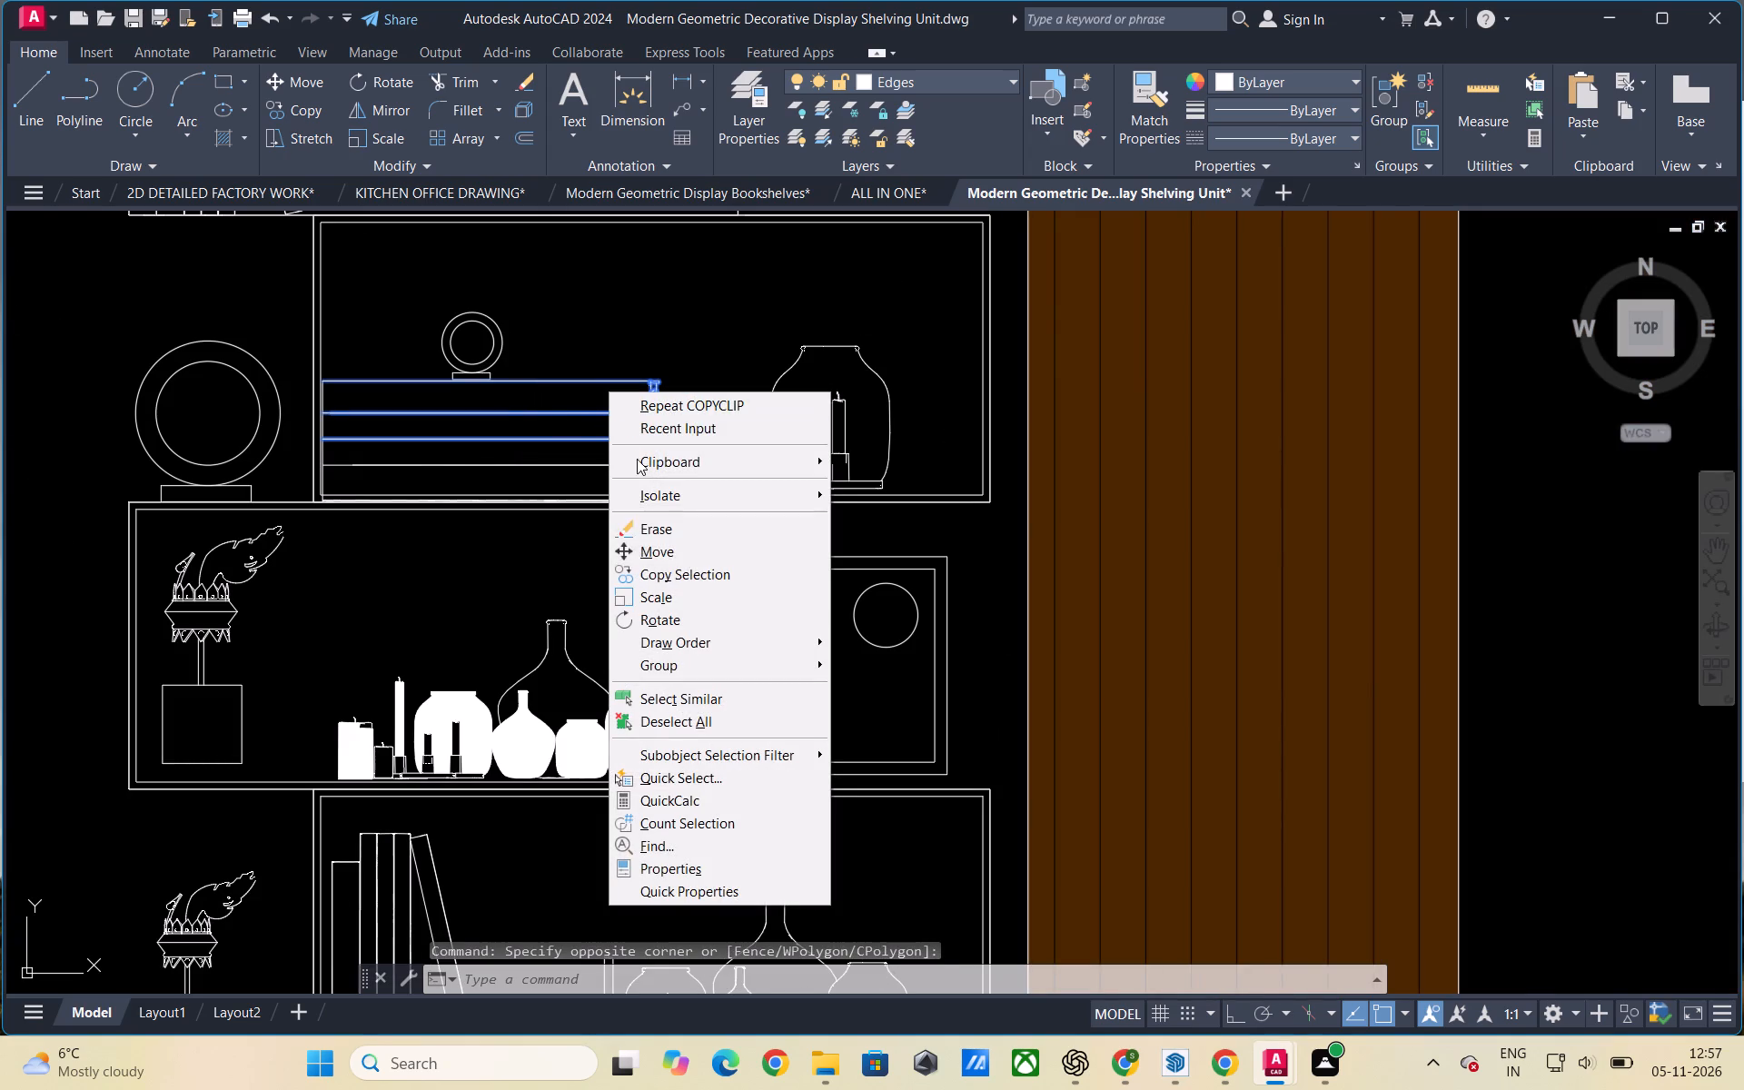
pyautogui.press('Escape')
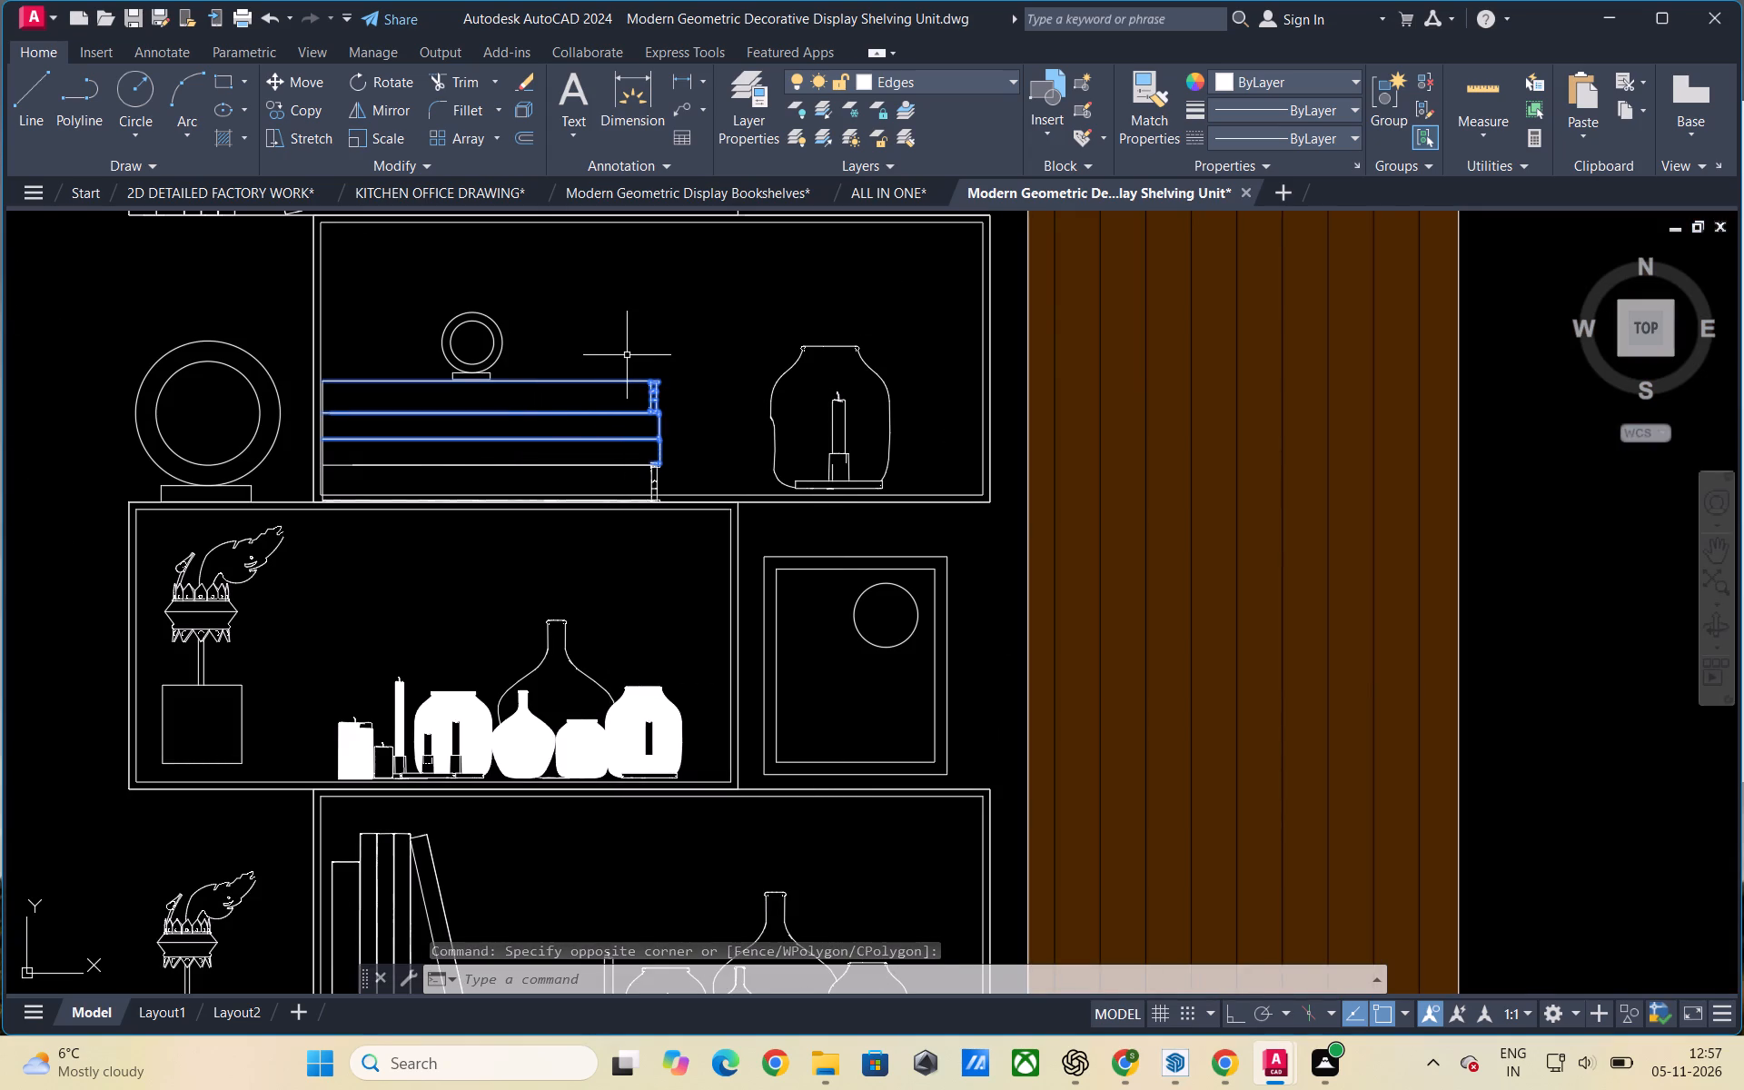
pyautogui.hotkey('ctrl', 'c')
# Paste the horizontal book stack into the Modern Geometric Display Bookshelves drawing, at the left endpoint of the middle-right compartment's shelf.
pyautogui.click(667, 193)
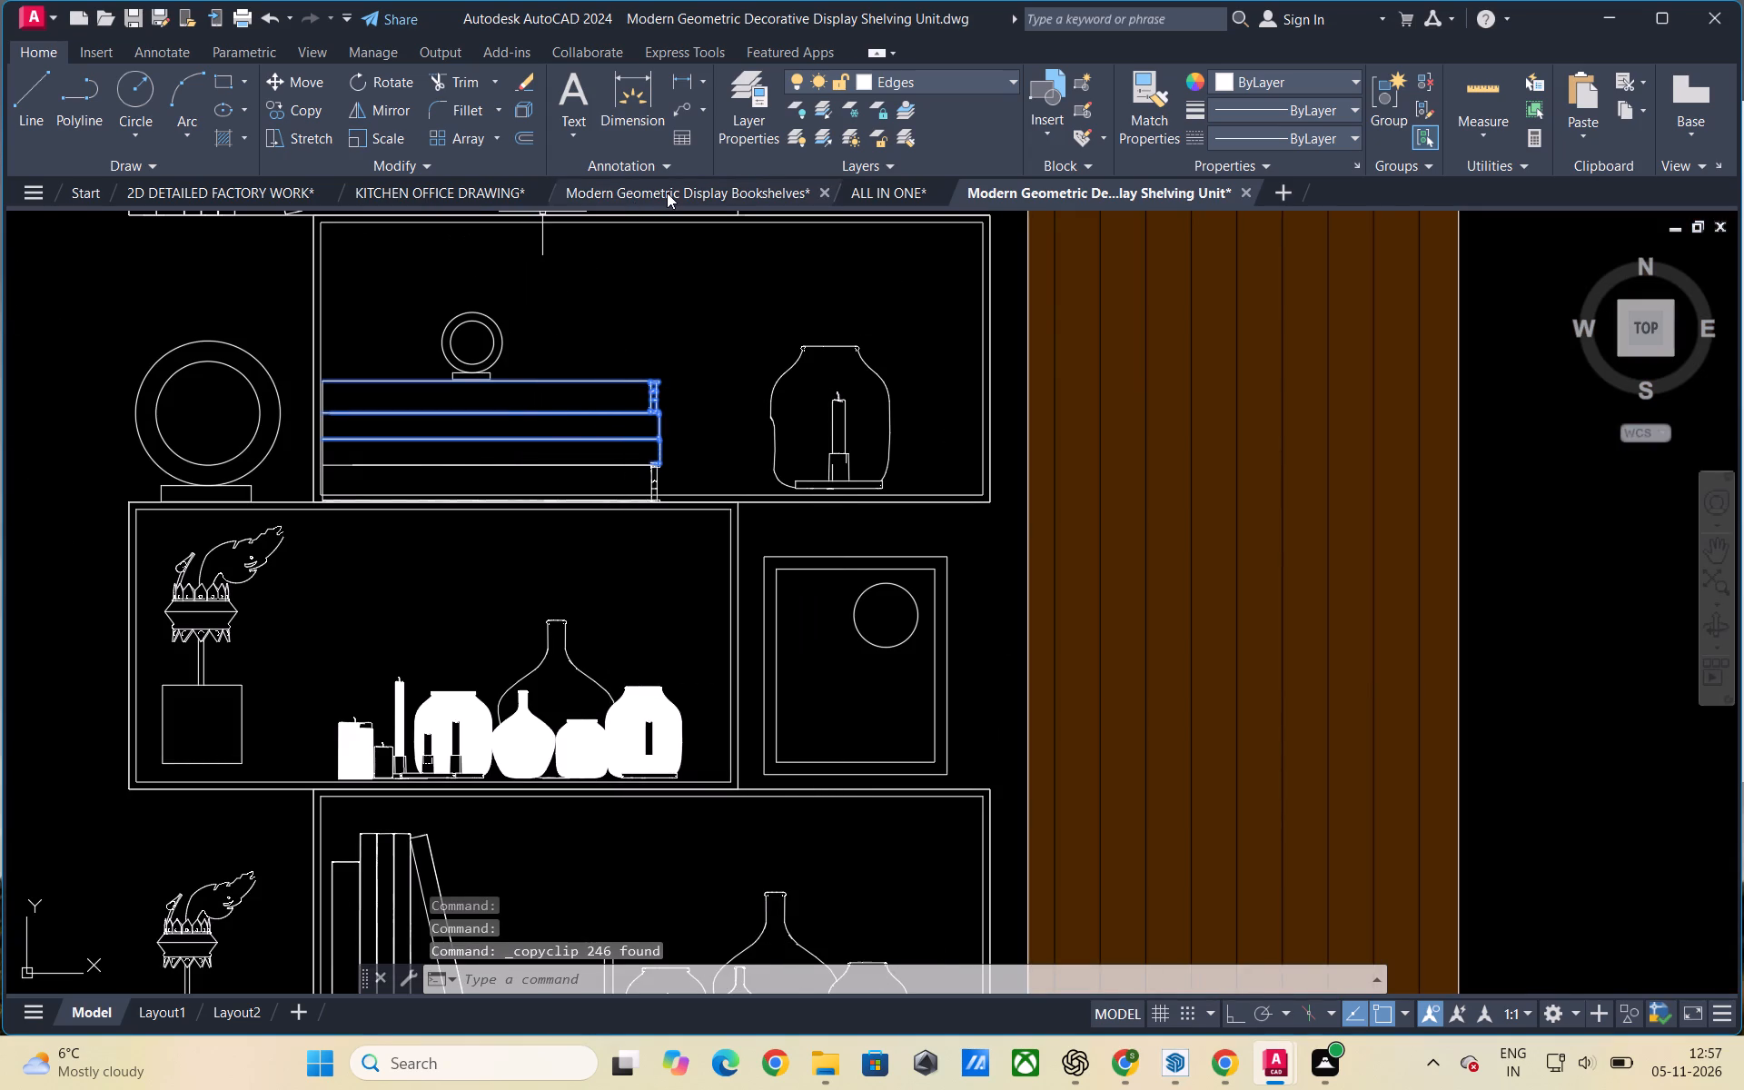
pyautogui.scroll(-1, 839, 492)
pyautogui.hotkey('ctrl', 'v')
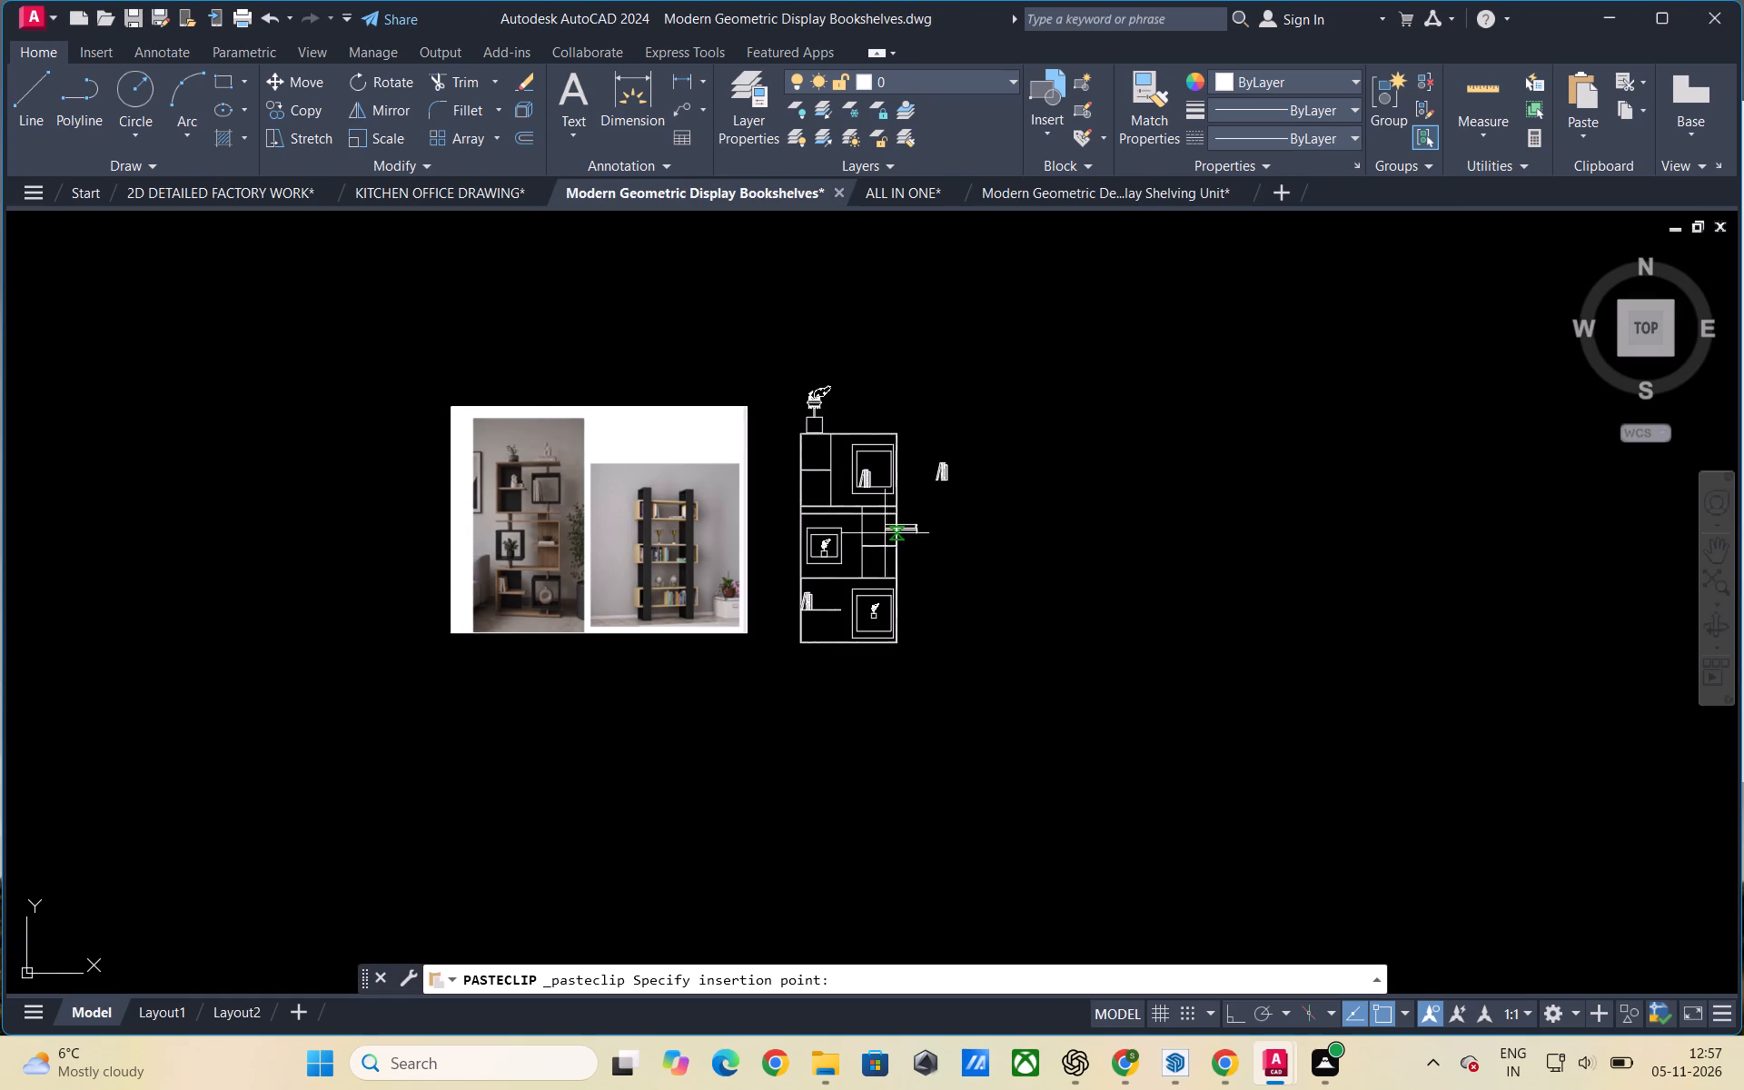
pyautogui.scroll(2, 910, 556)
pyautogui.scroll(-1, 936, 560)
pyautogui.scroll(3, 834, 550)
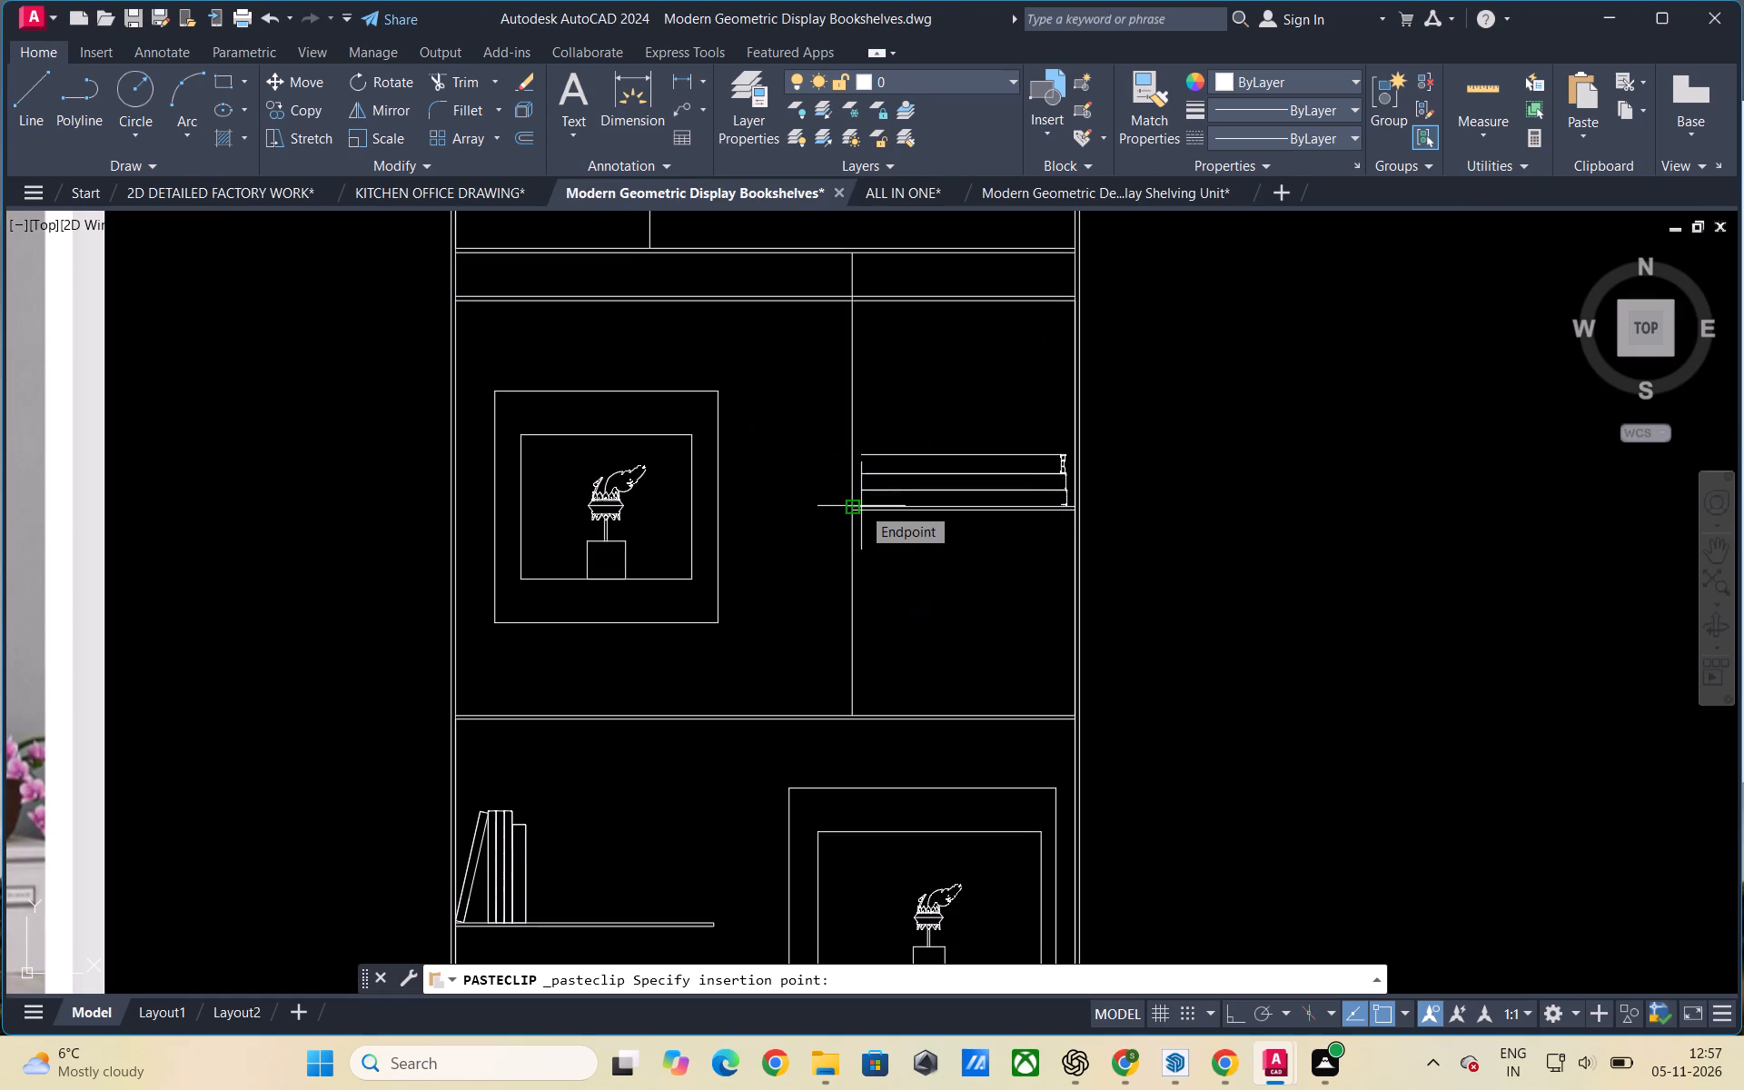
pyautogui.click(861, 506)
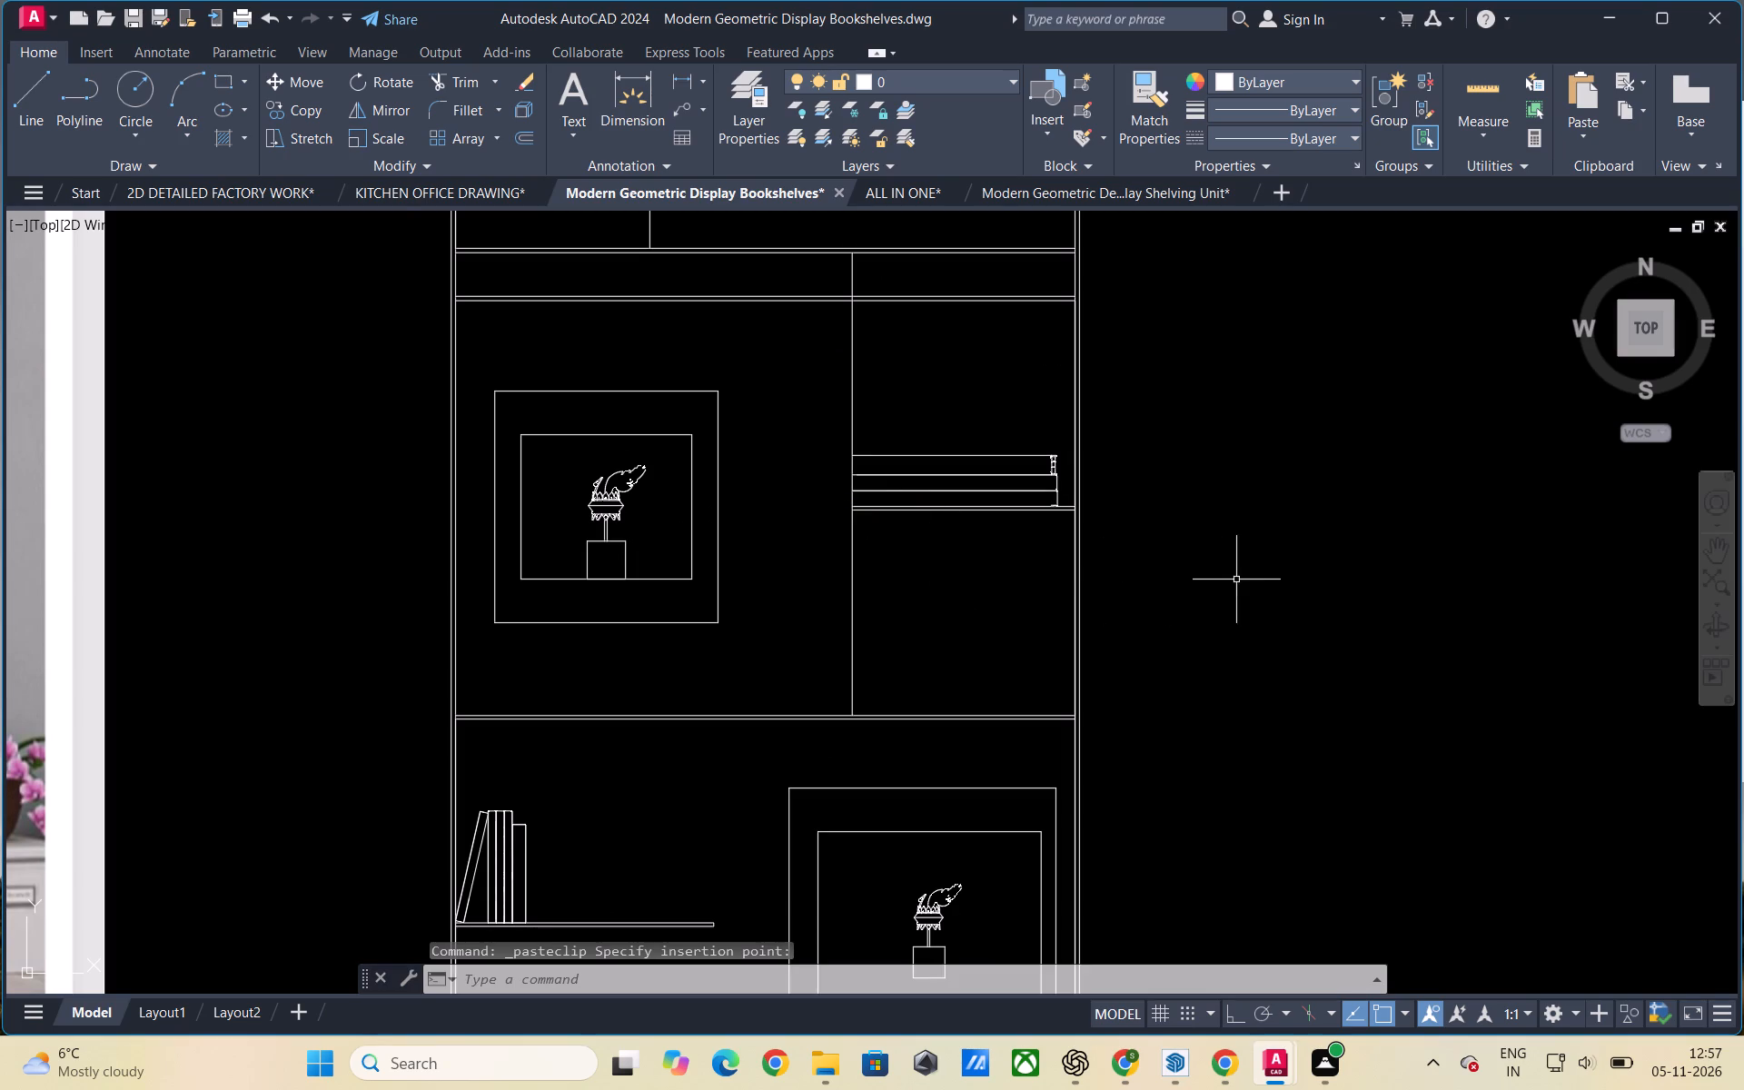
# Examine the furnished shelf elevation against the reference photos to check which decorative items are still missing.
pyautogui.scroll(-1, 917, 564)
pyautogui.scroll(-2, 1235, 563)
pyautogui.scroll(2, 471, 557)
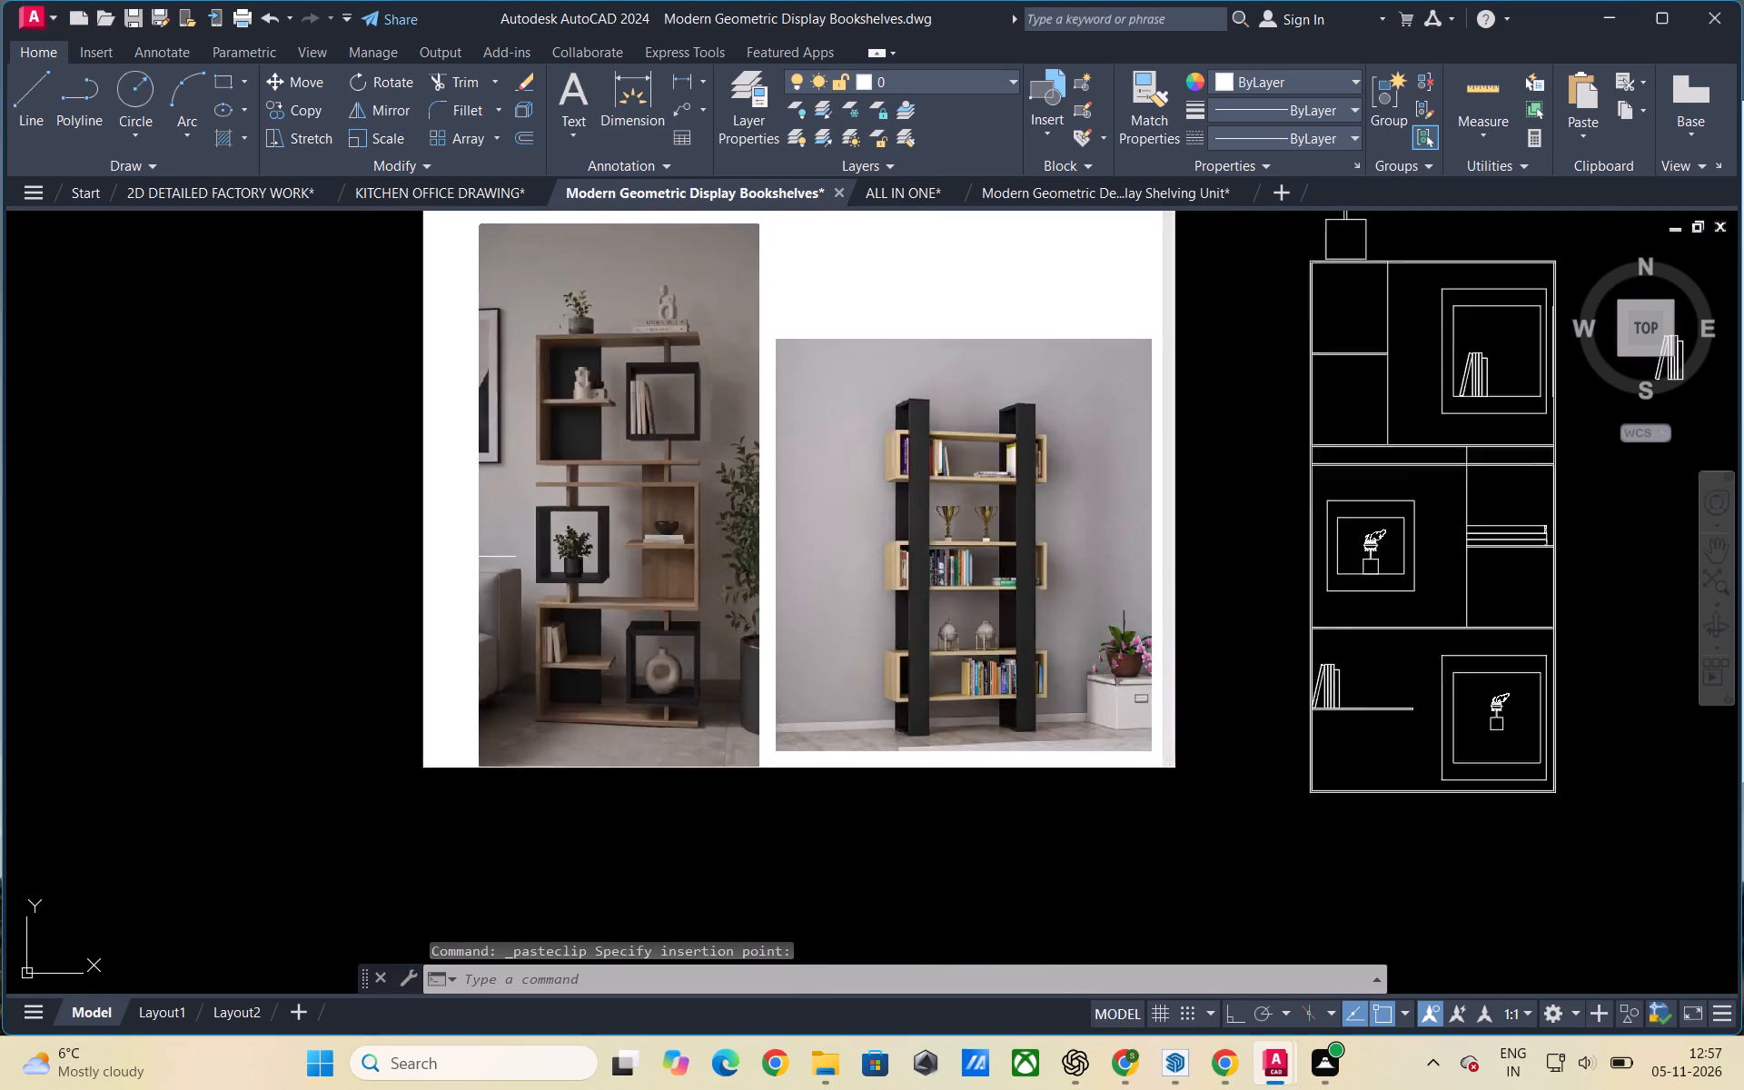
pyautogui.scroll(-1, 147, 515)
pyautogui.scroll(-1, 356, 560)
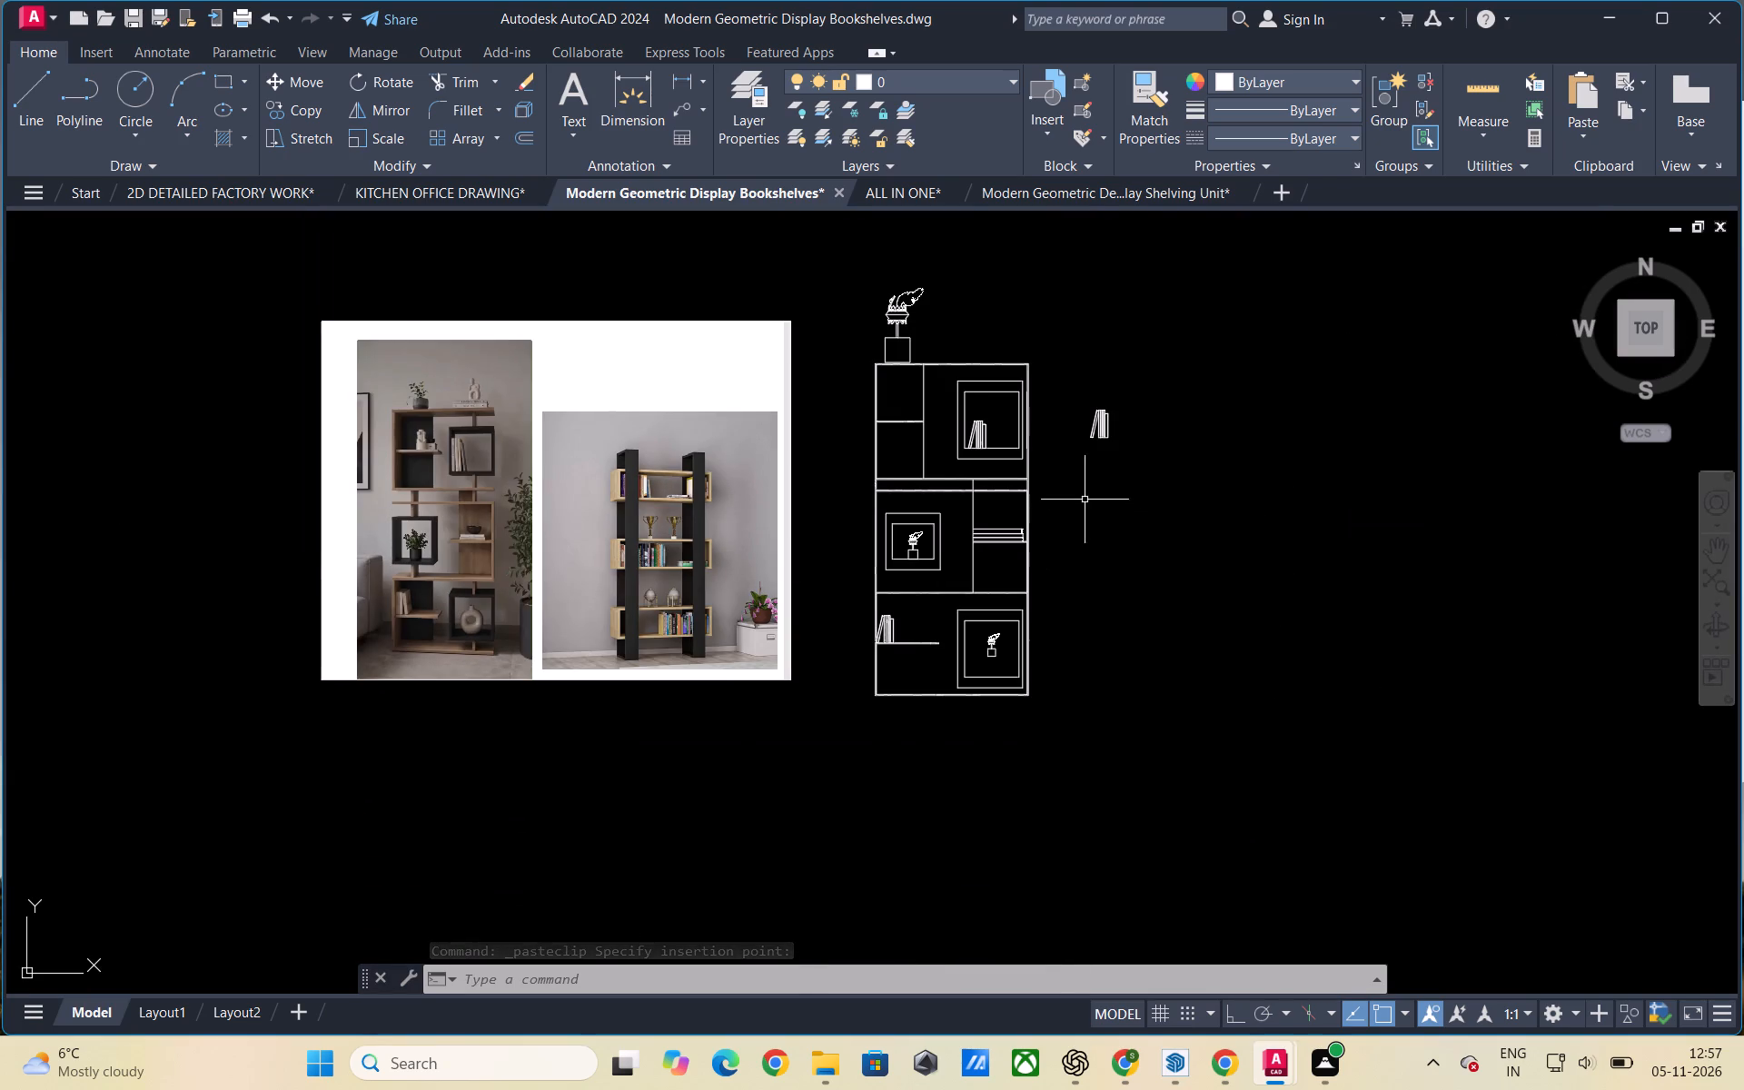
pyautogui.scroll(1, 1082, 488)
pyautogui.scroll(2, 1026, 558)
pyautogui.scroll(-2, 1156, 560)
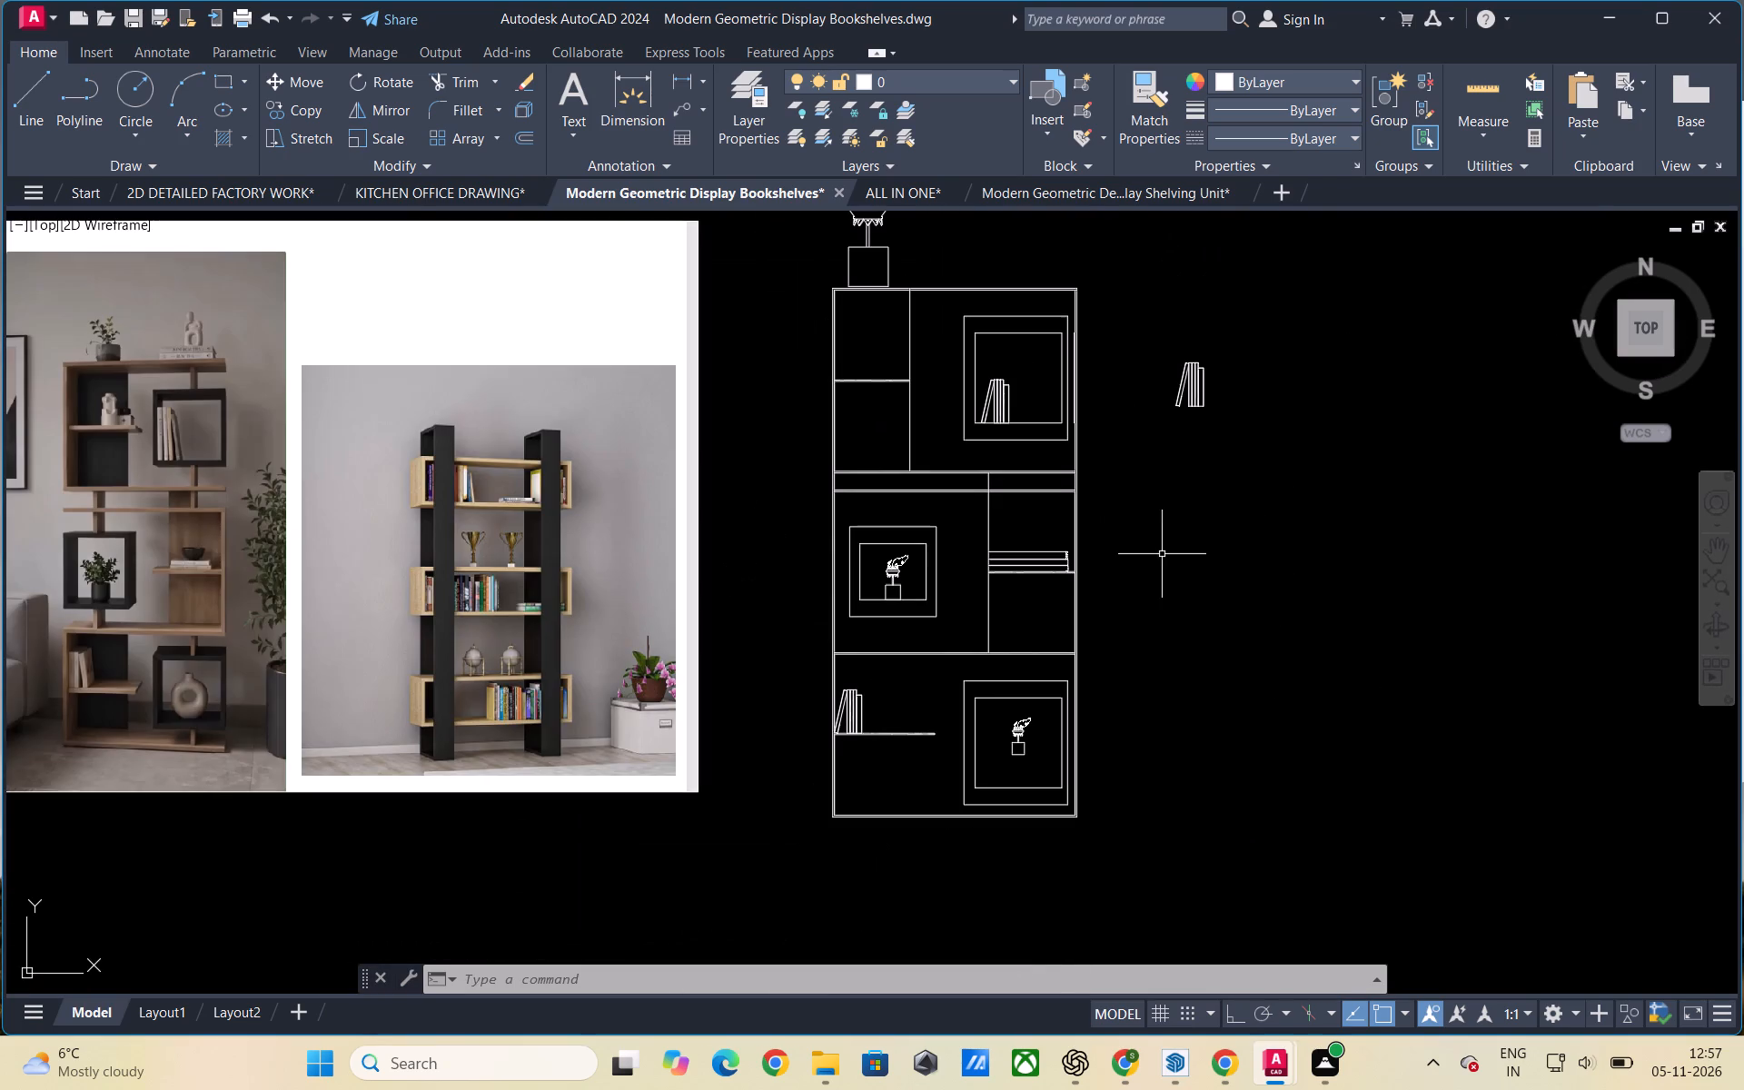
pyautogui.scroll(-1, 1168, 546)
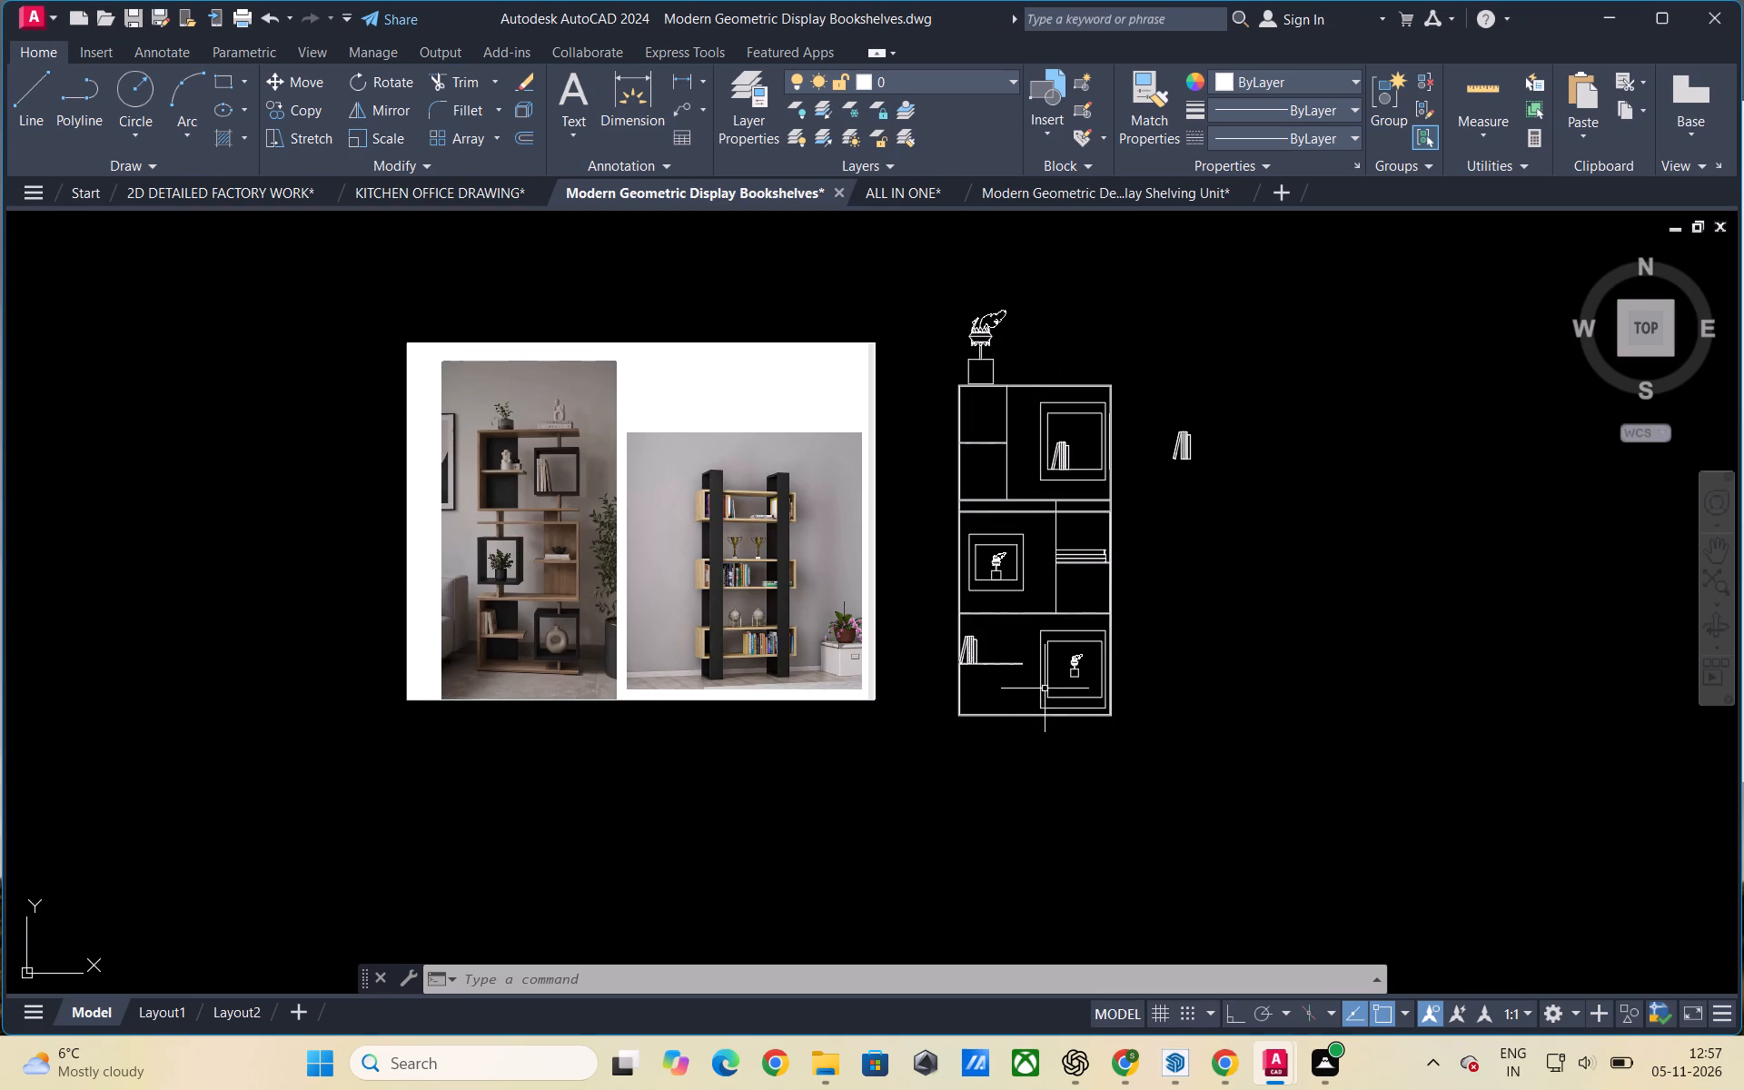
pyautogui.scroll(2, 1004, 608)
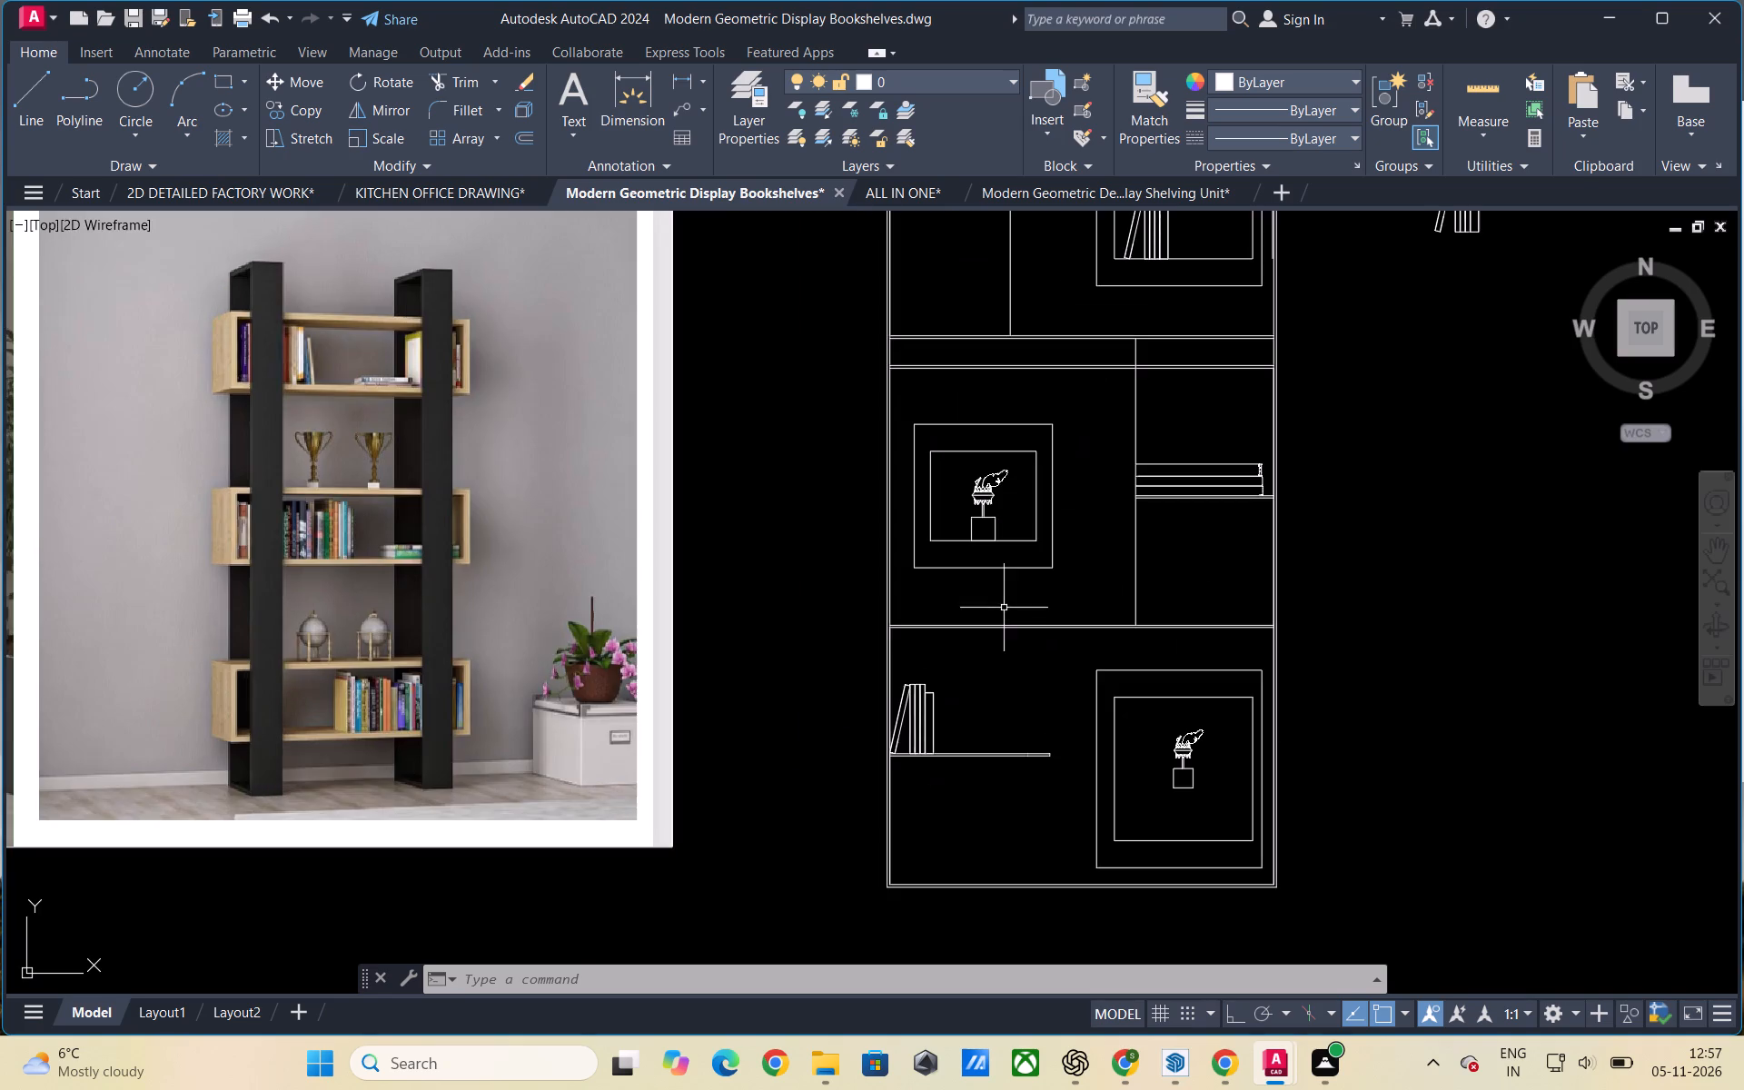
pyautogui.scroll(-2, 976, 637)
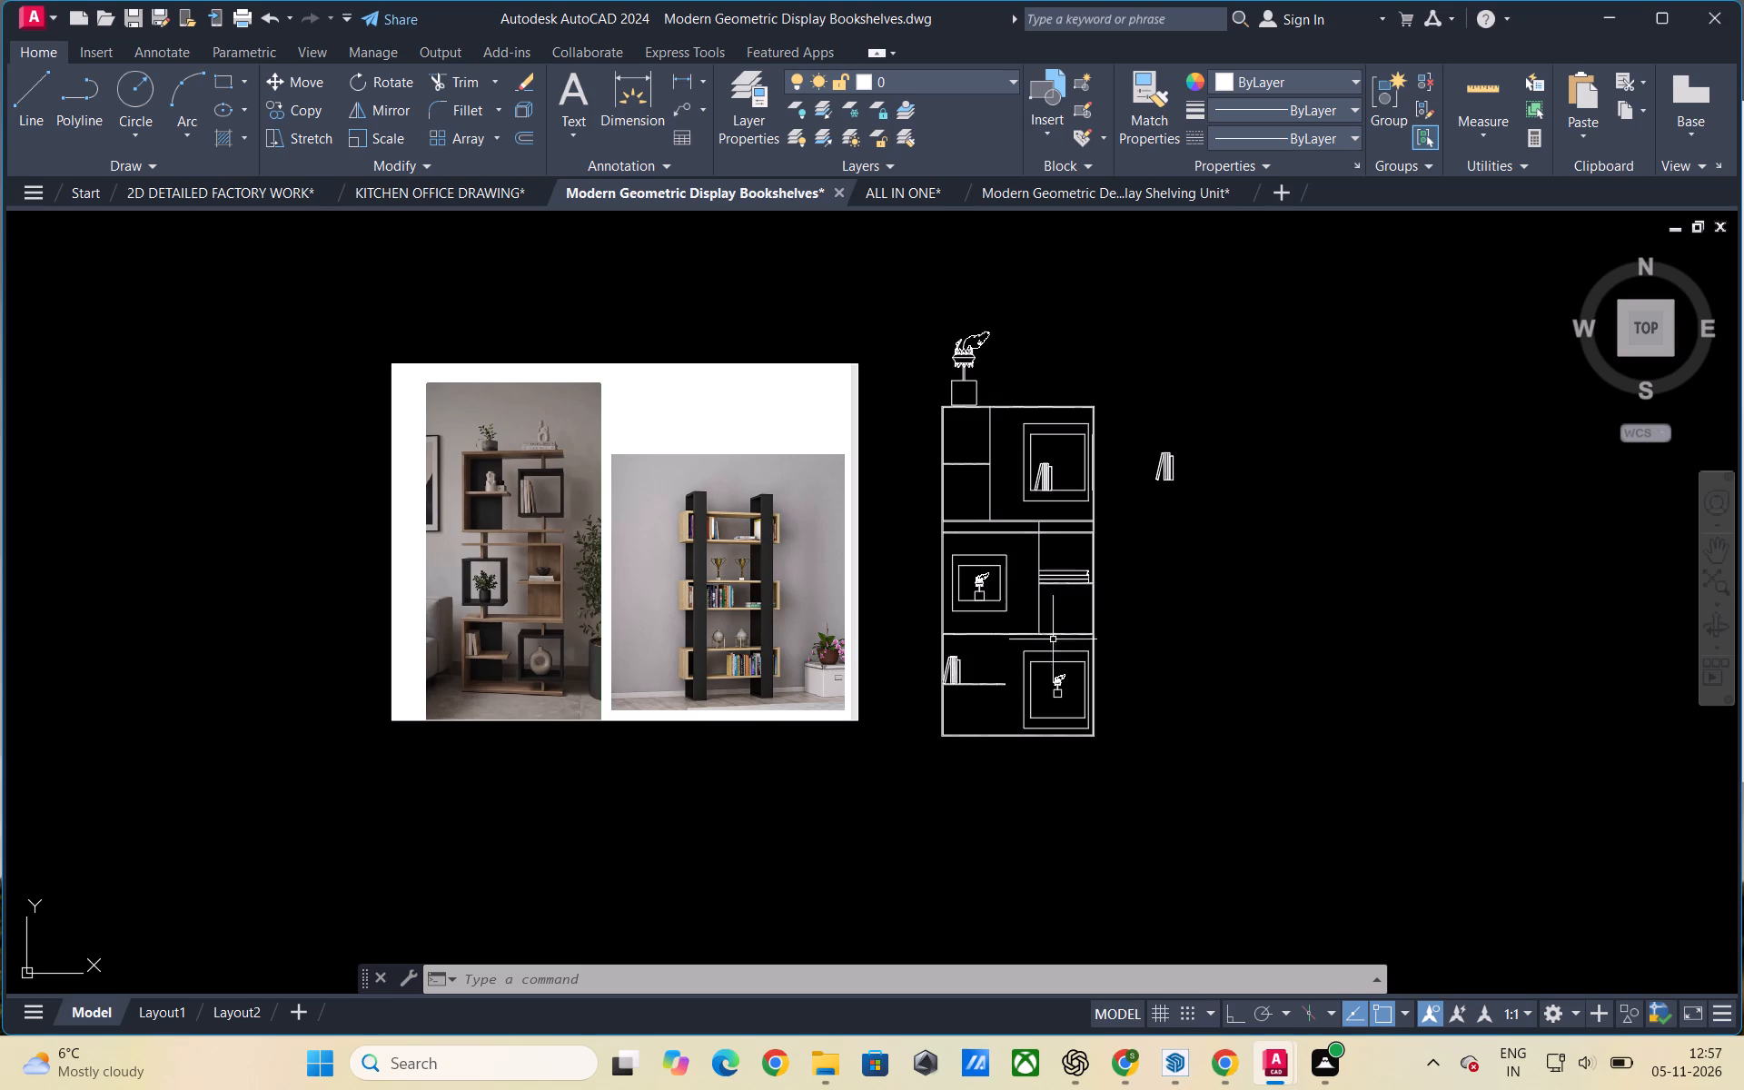
pyautogui.scroll(1, 981, 525)
pyautogui.scroll(-1, 981, 525)
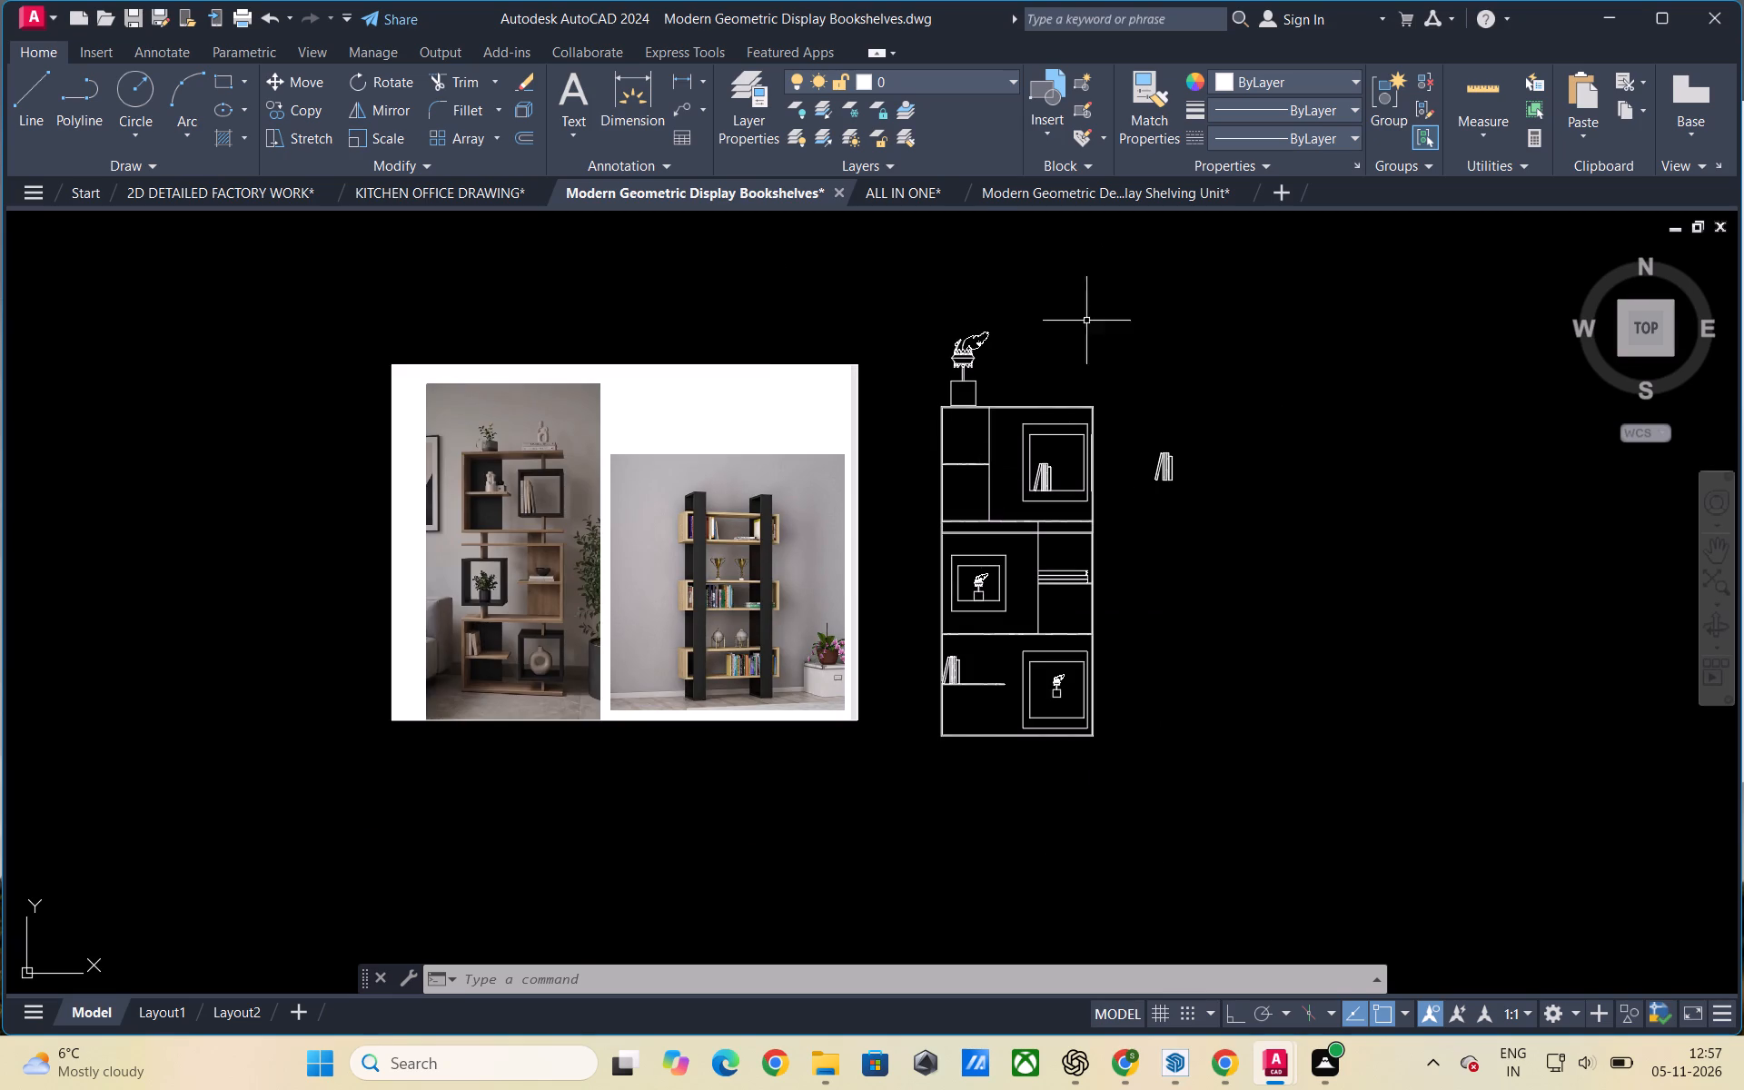
# Copy the planter standing on top of the shelf, by its pedestal's top midpoint, to the right half of the top board.
pyautogui.click(970, 385)
pyautogui.click(969, 356)
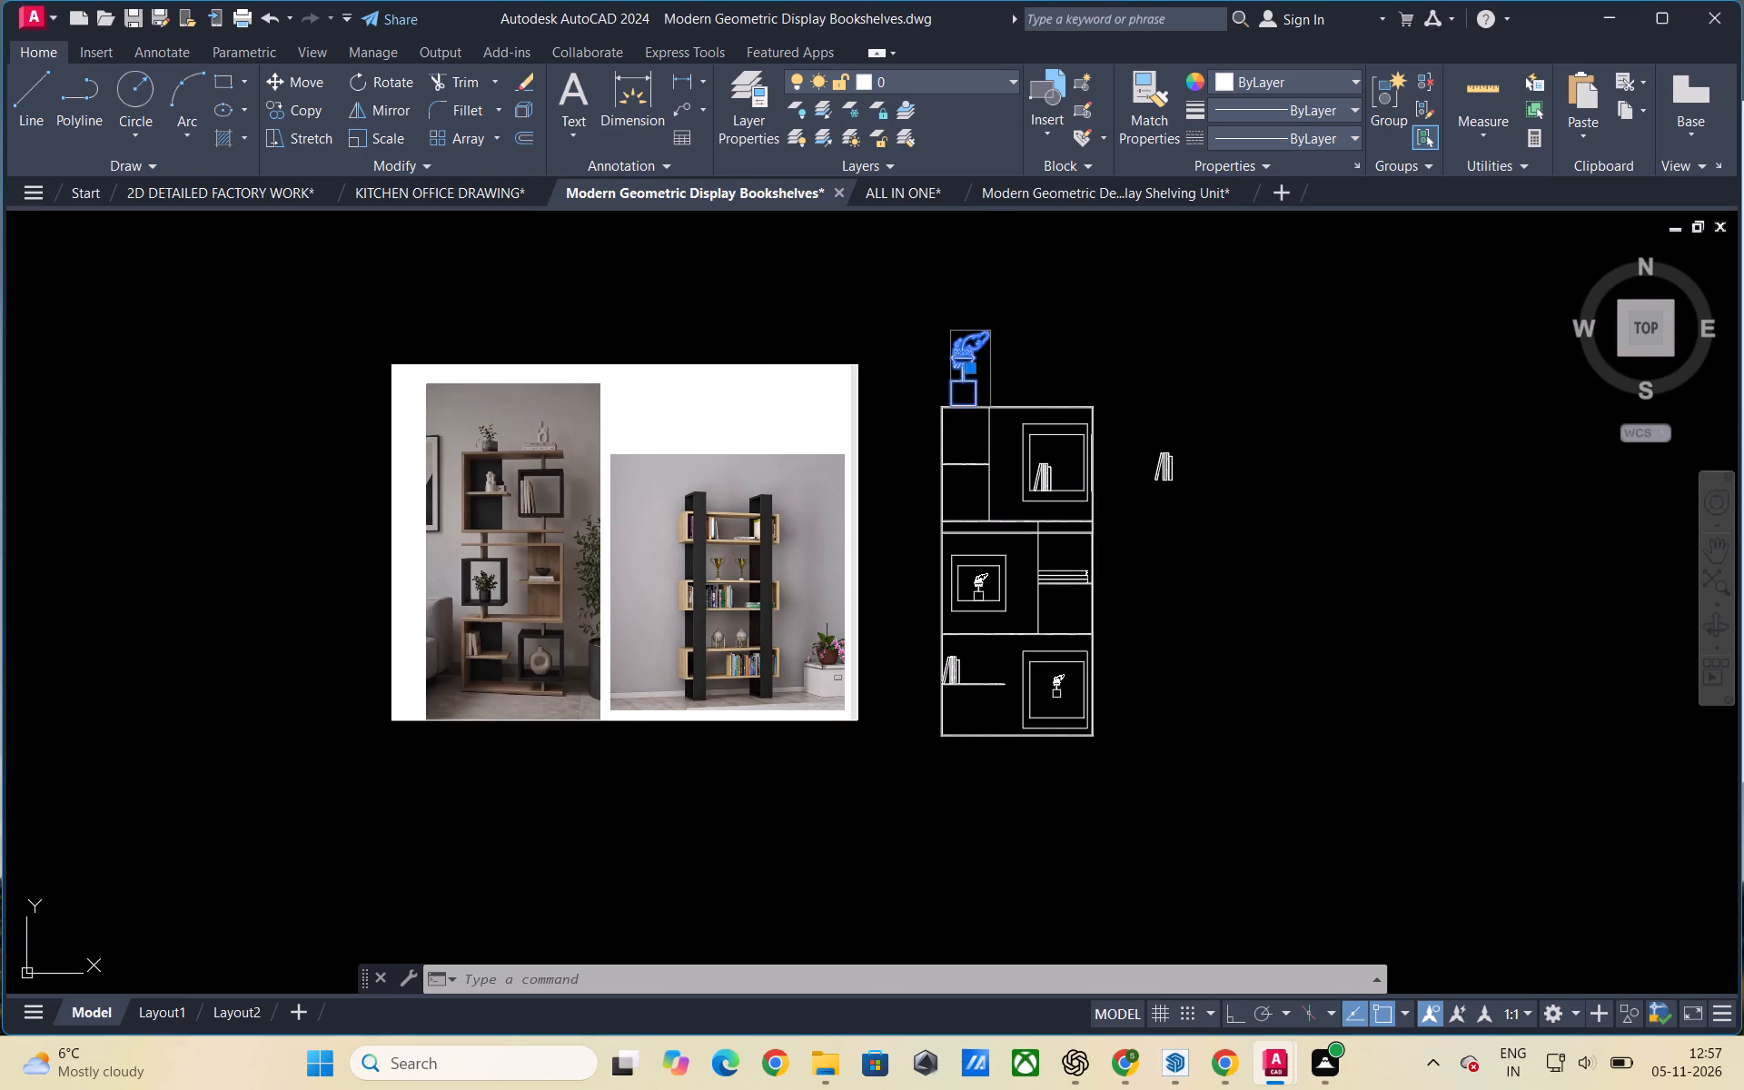
pyautogui.rightClick(969, 356)
pyautogui.click(1040, 539)
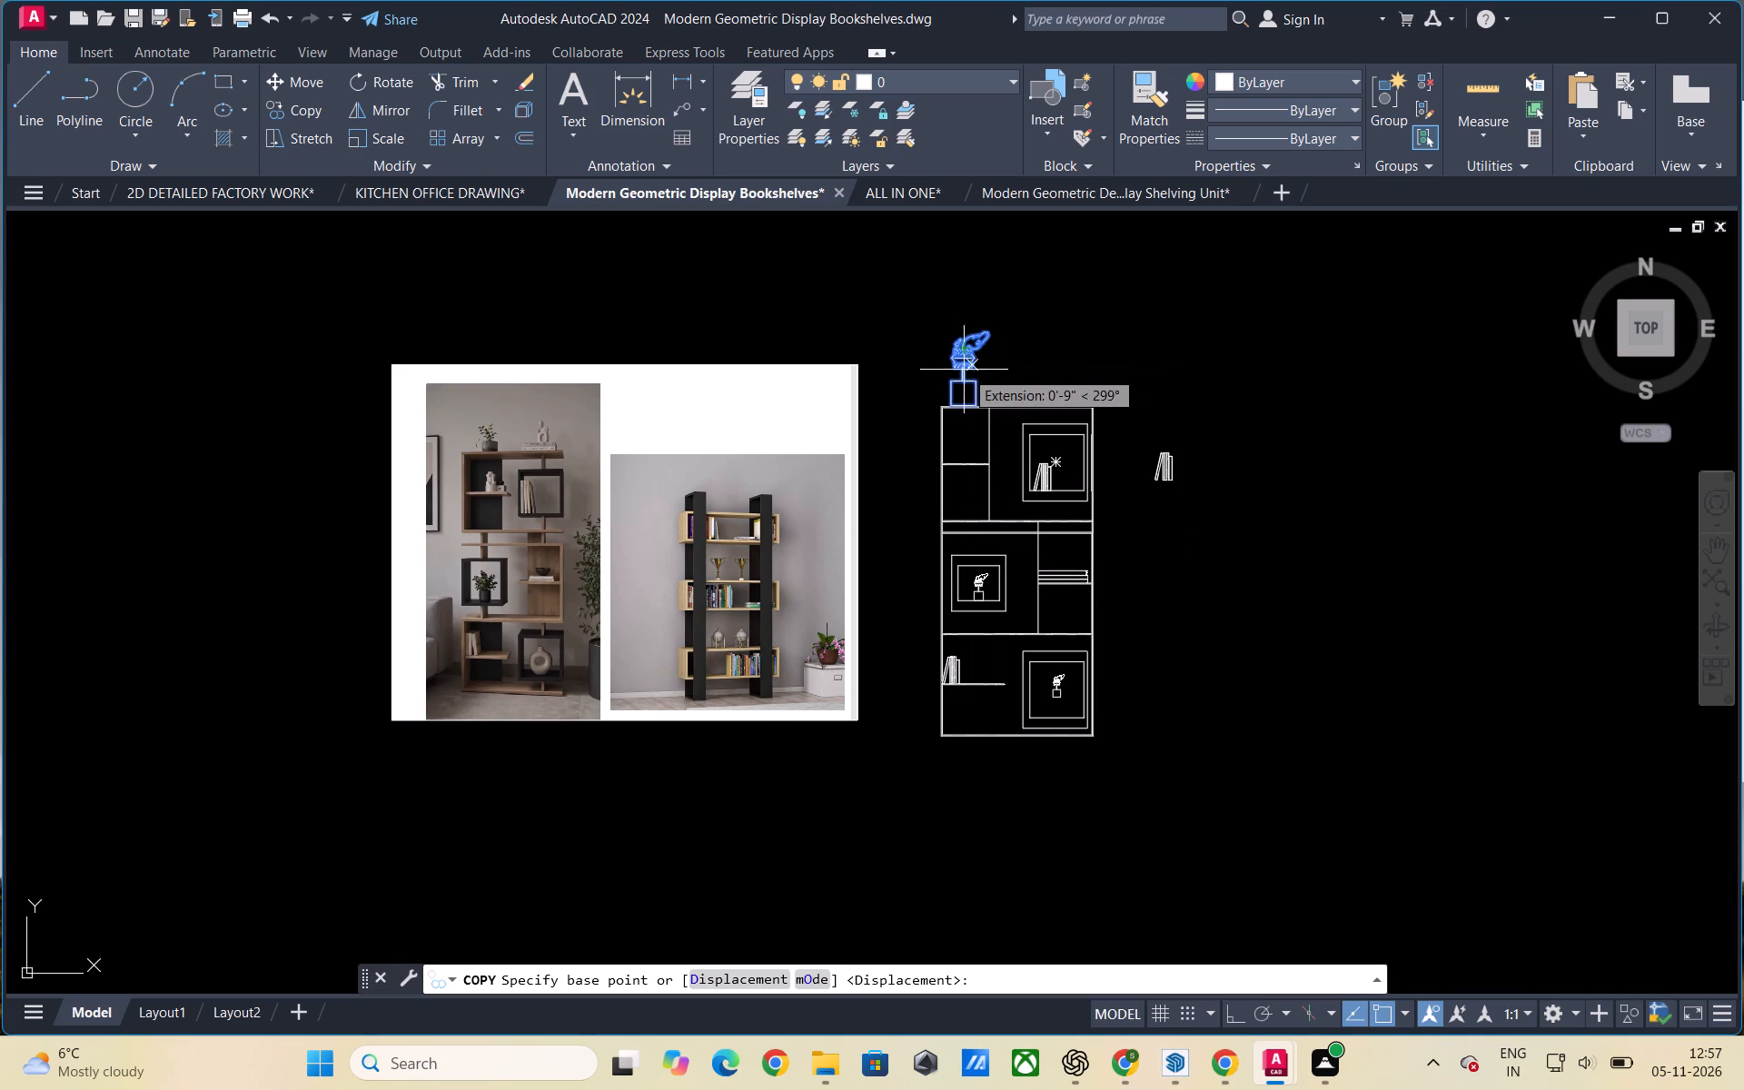
pyautogui.click(965, 383)
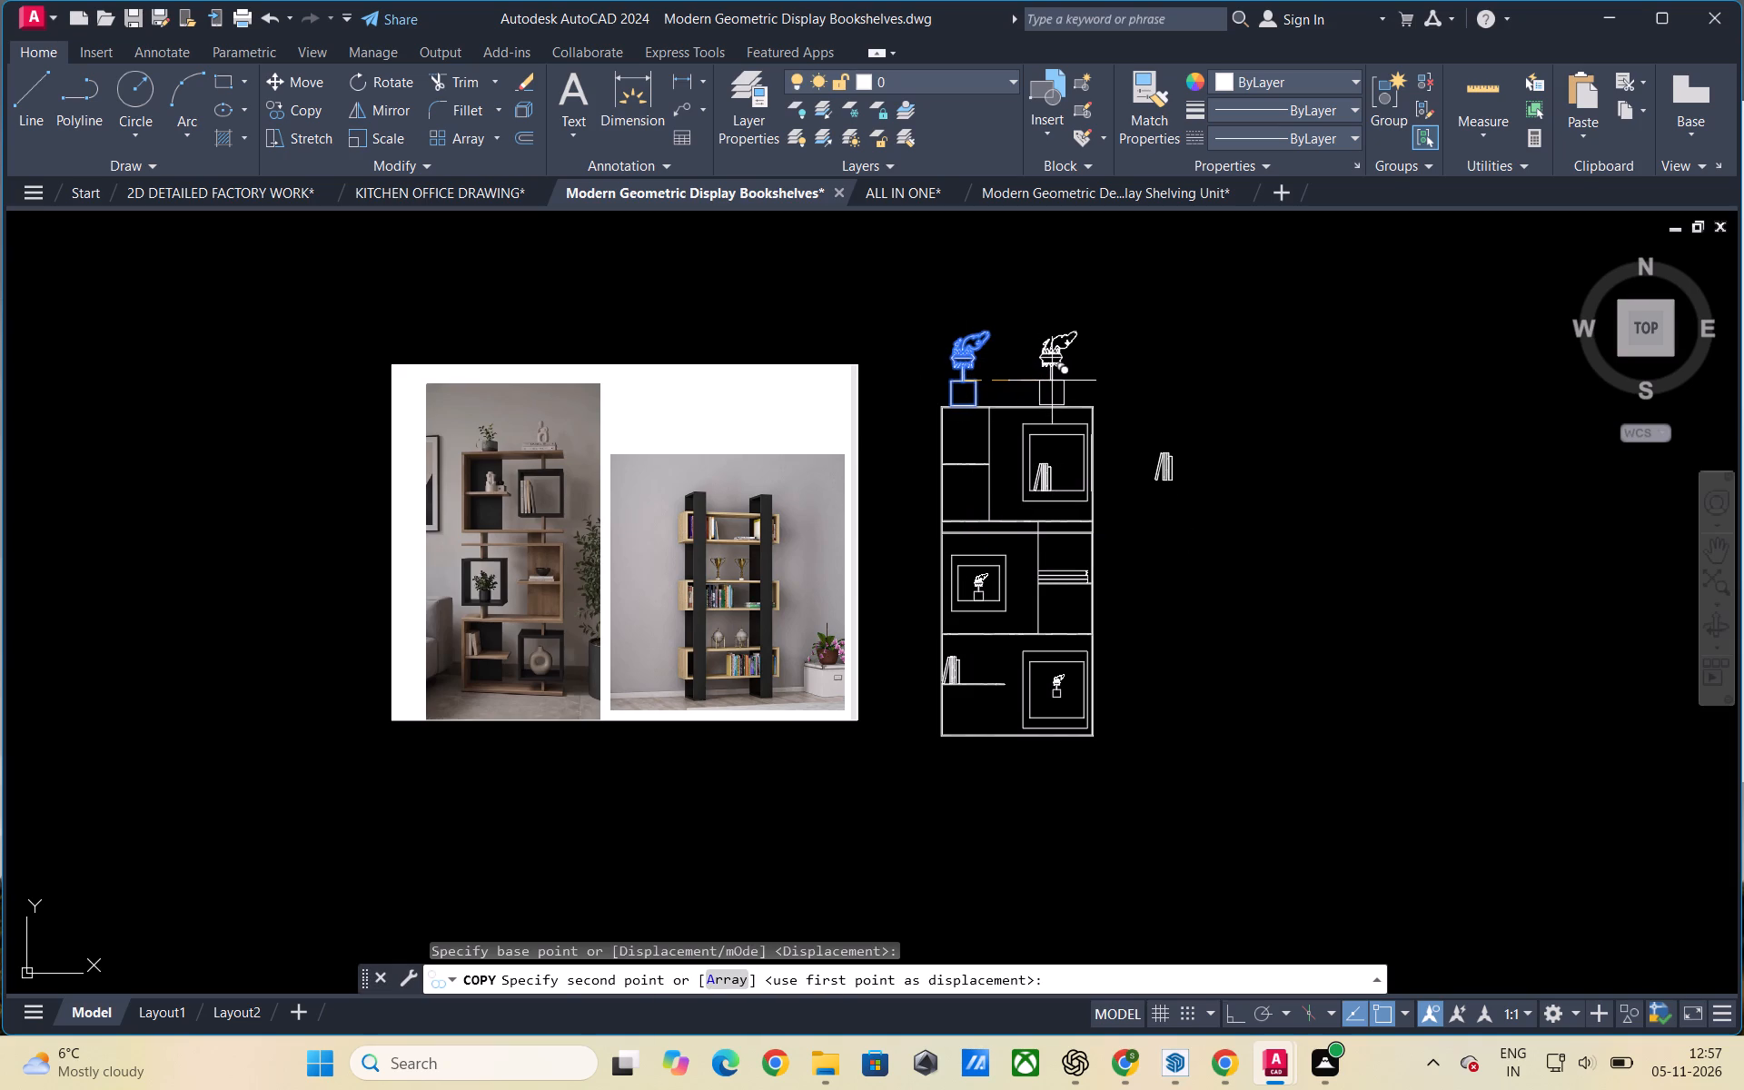
pyautogui.click(1051, 381)
pyautogui.press('Escape')
# Delete the spare group of upright books lying outside the shelf, beside its upper right side.
pyautogui.scroll(-1, 897, 420)
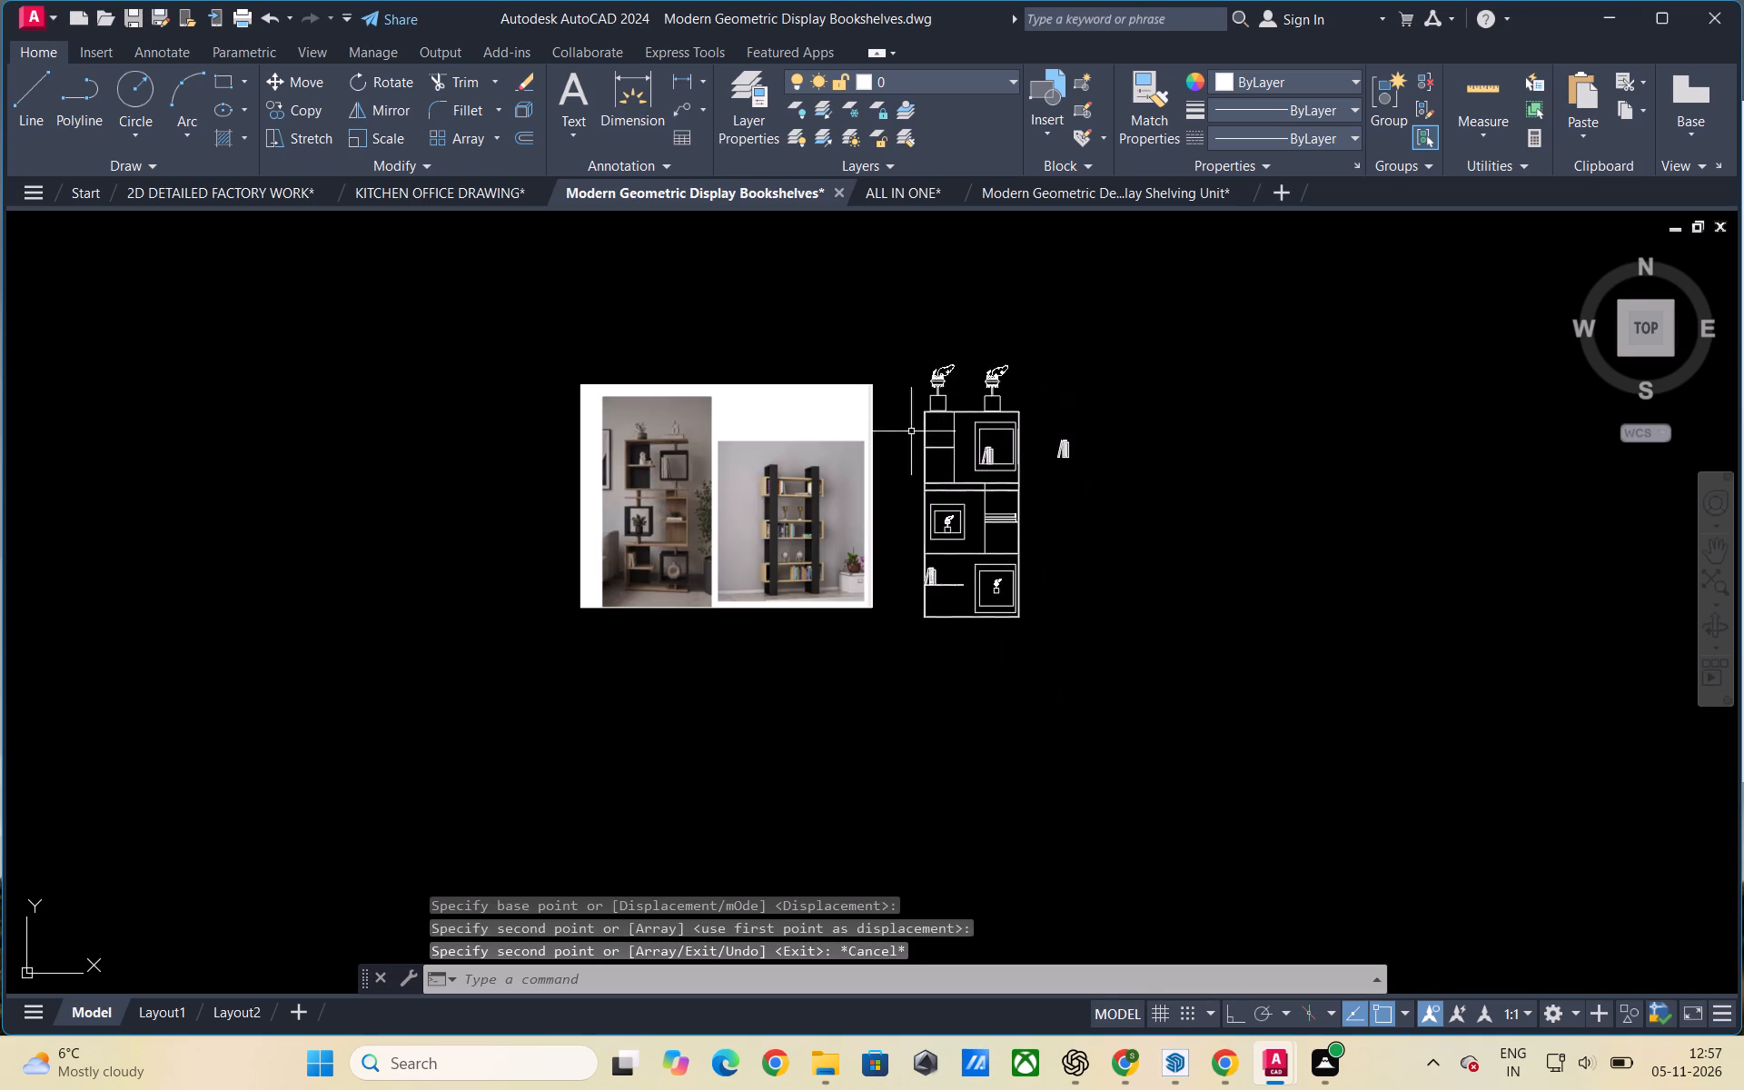
pyautogui.scroll(1, 1035, 495)
pyautogui.click(1160, 481)
pyautogui.click(1063, 361)
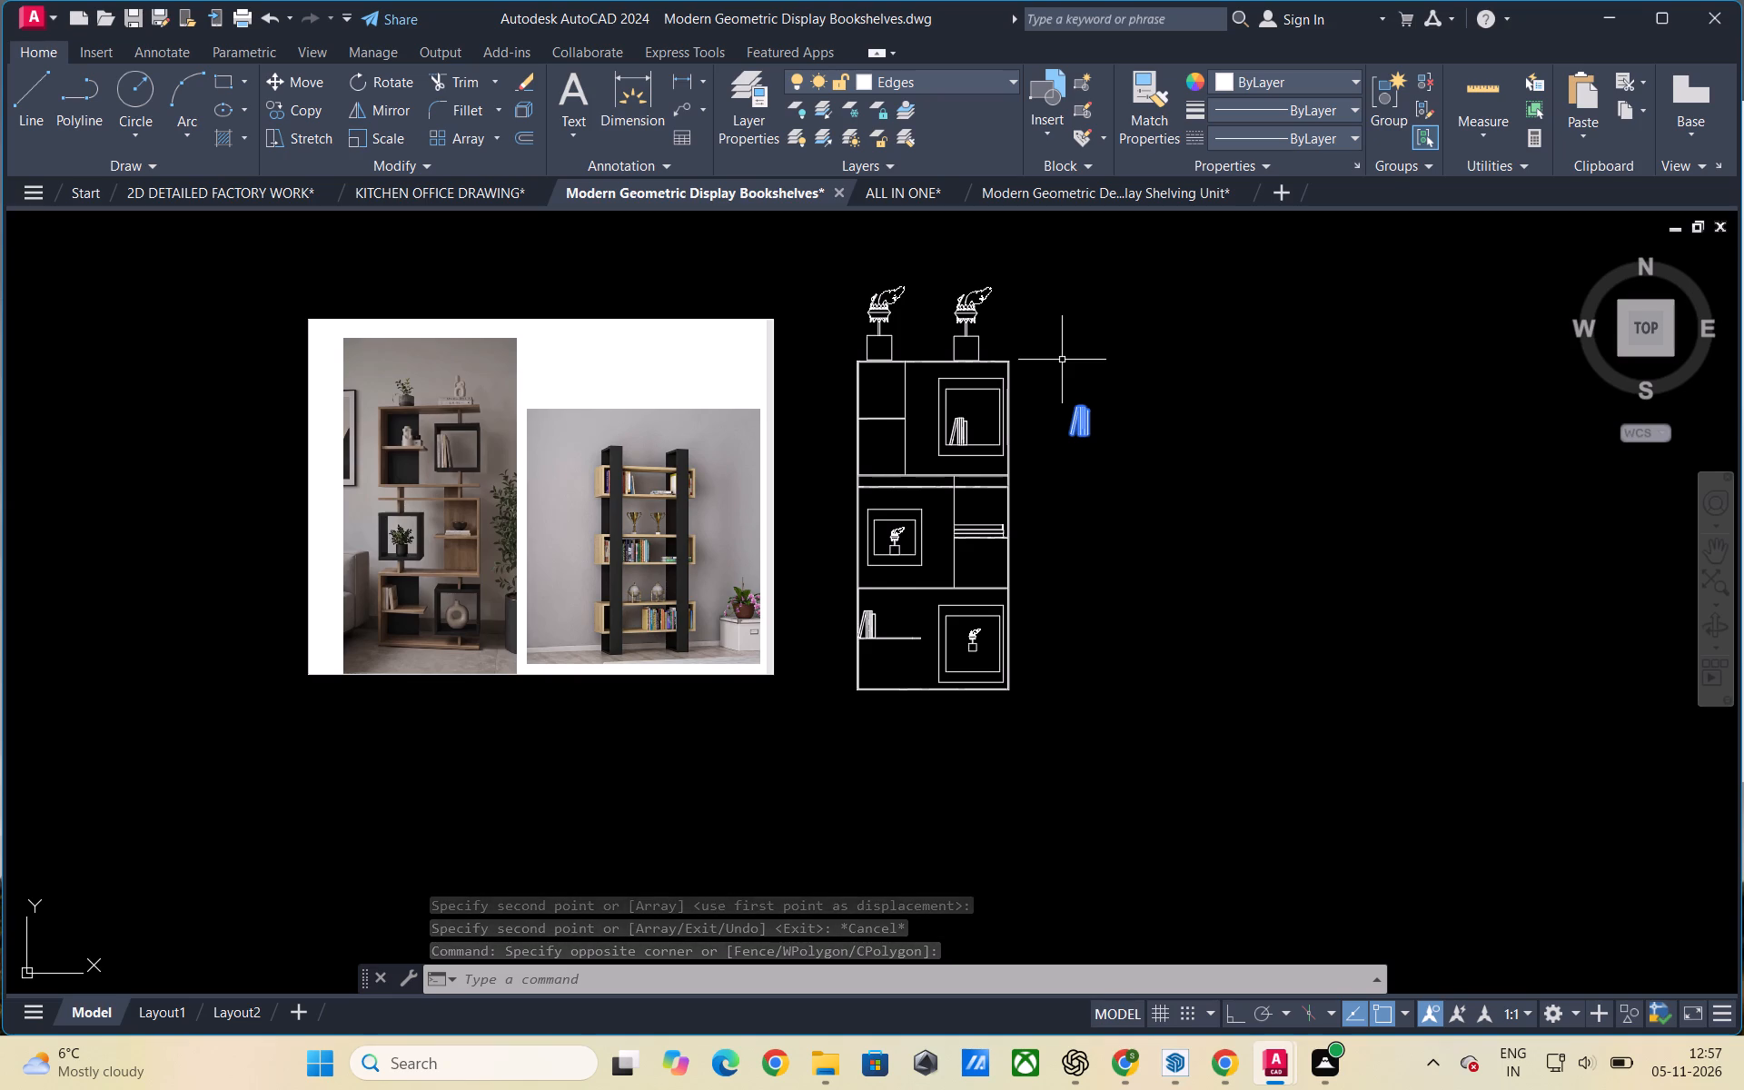
pyautogui.press('Delete')
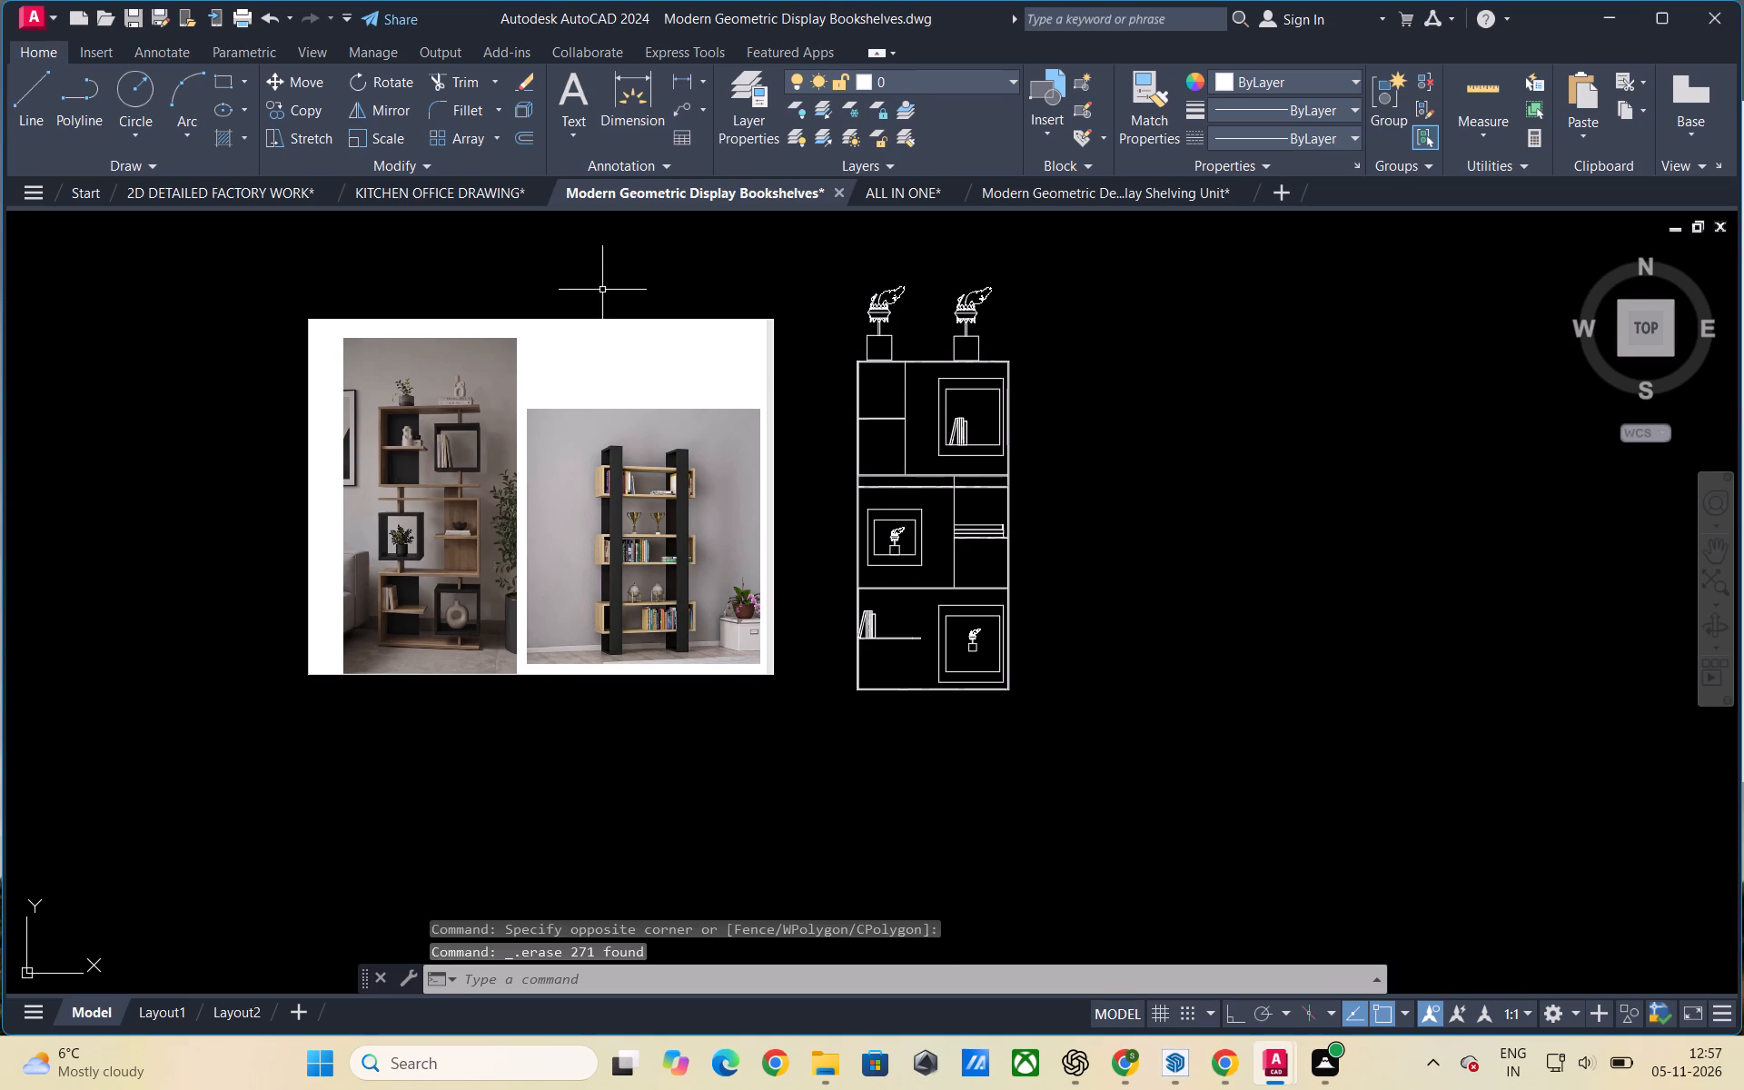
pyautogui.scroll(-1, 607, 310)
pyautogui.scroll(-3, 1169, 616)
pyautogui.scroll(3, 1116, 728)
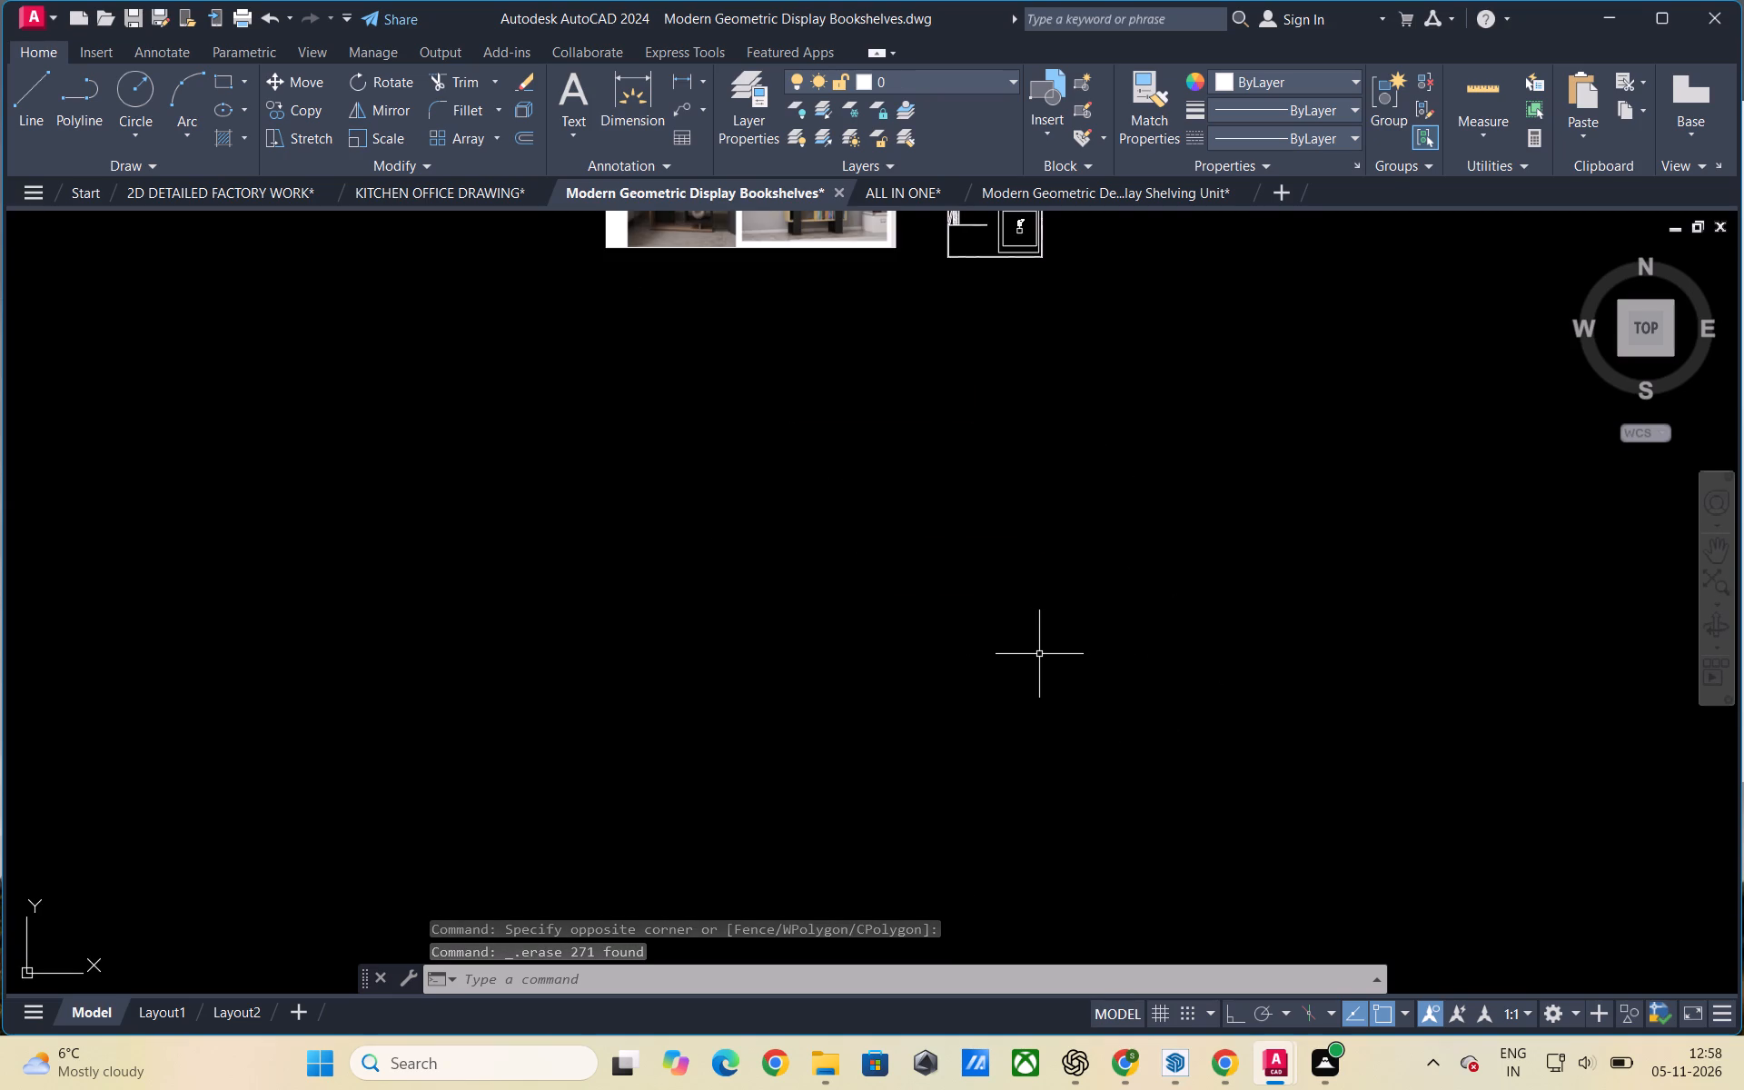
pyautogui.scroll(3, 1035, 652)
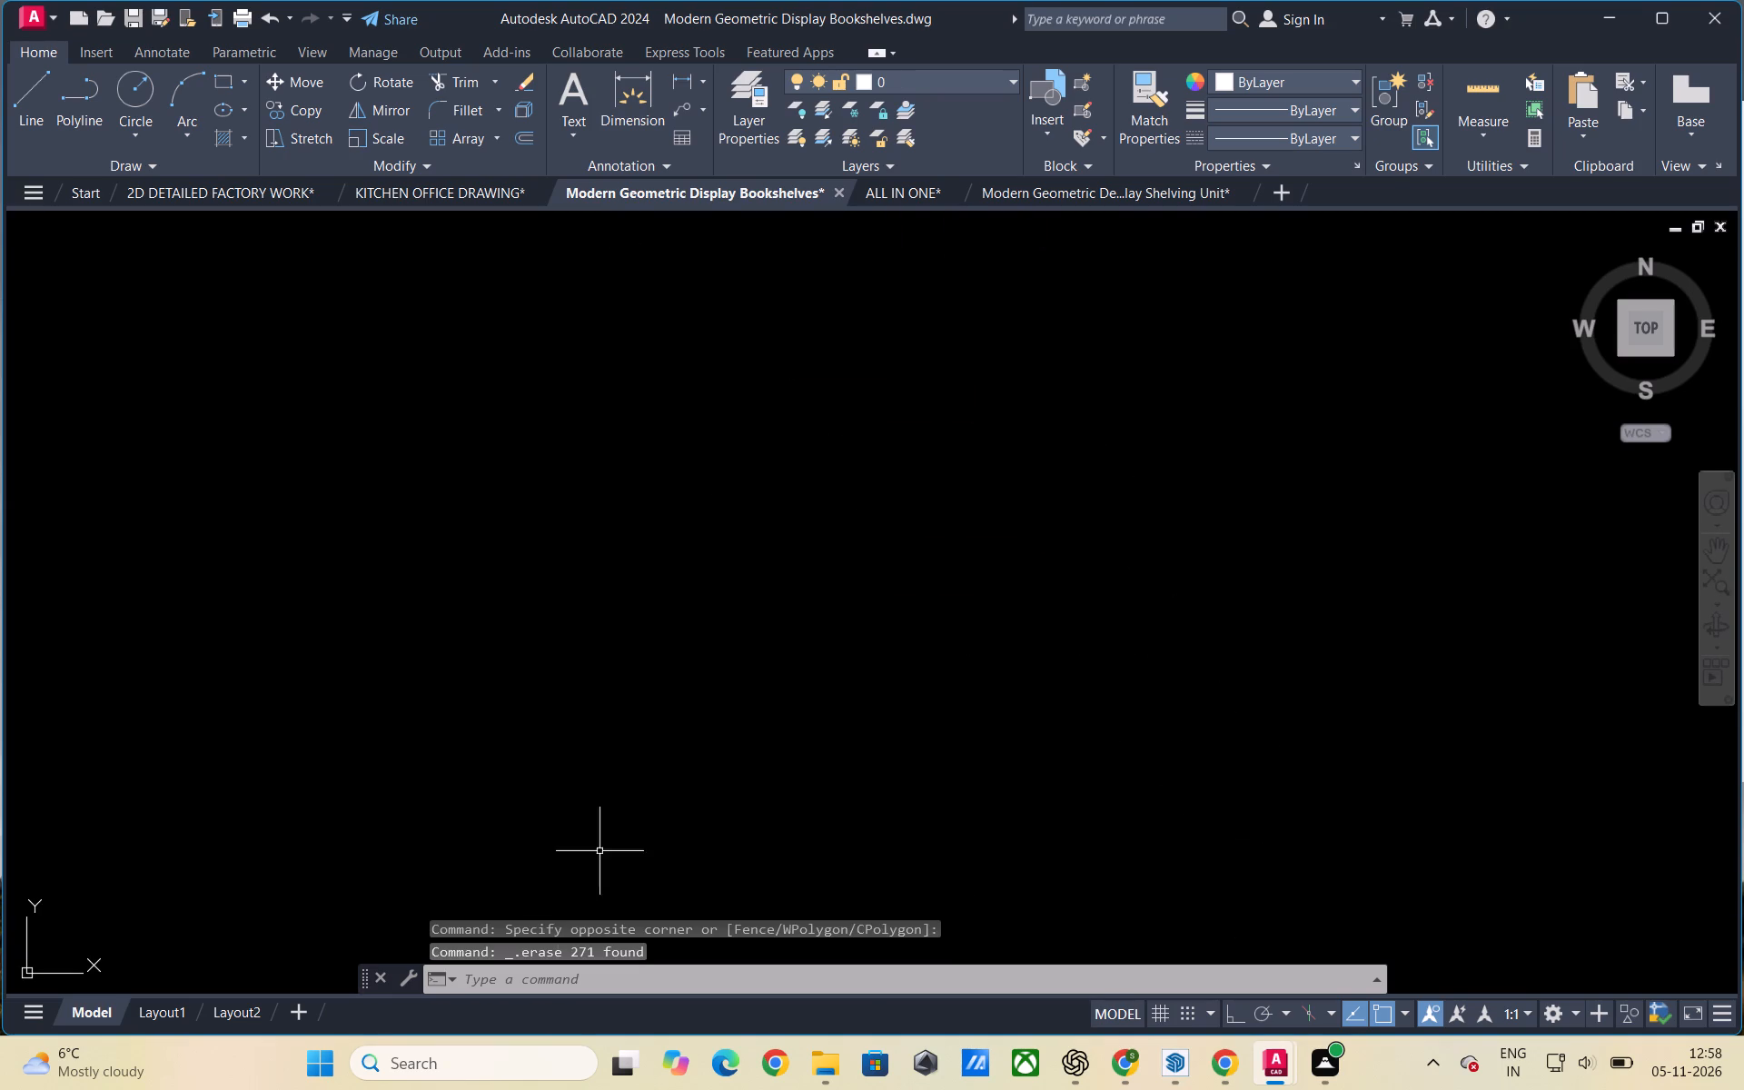
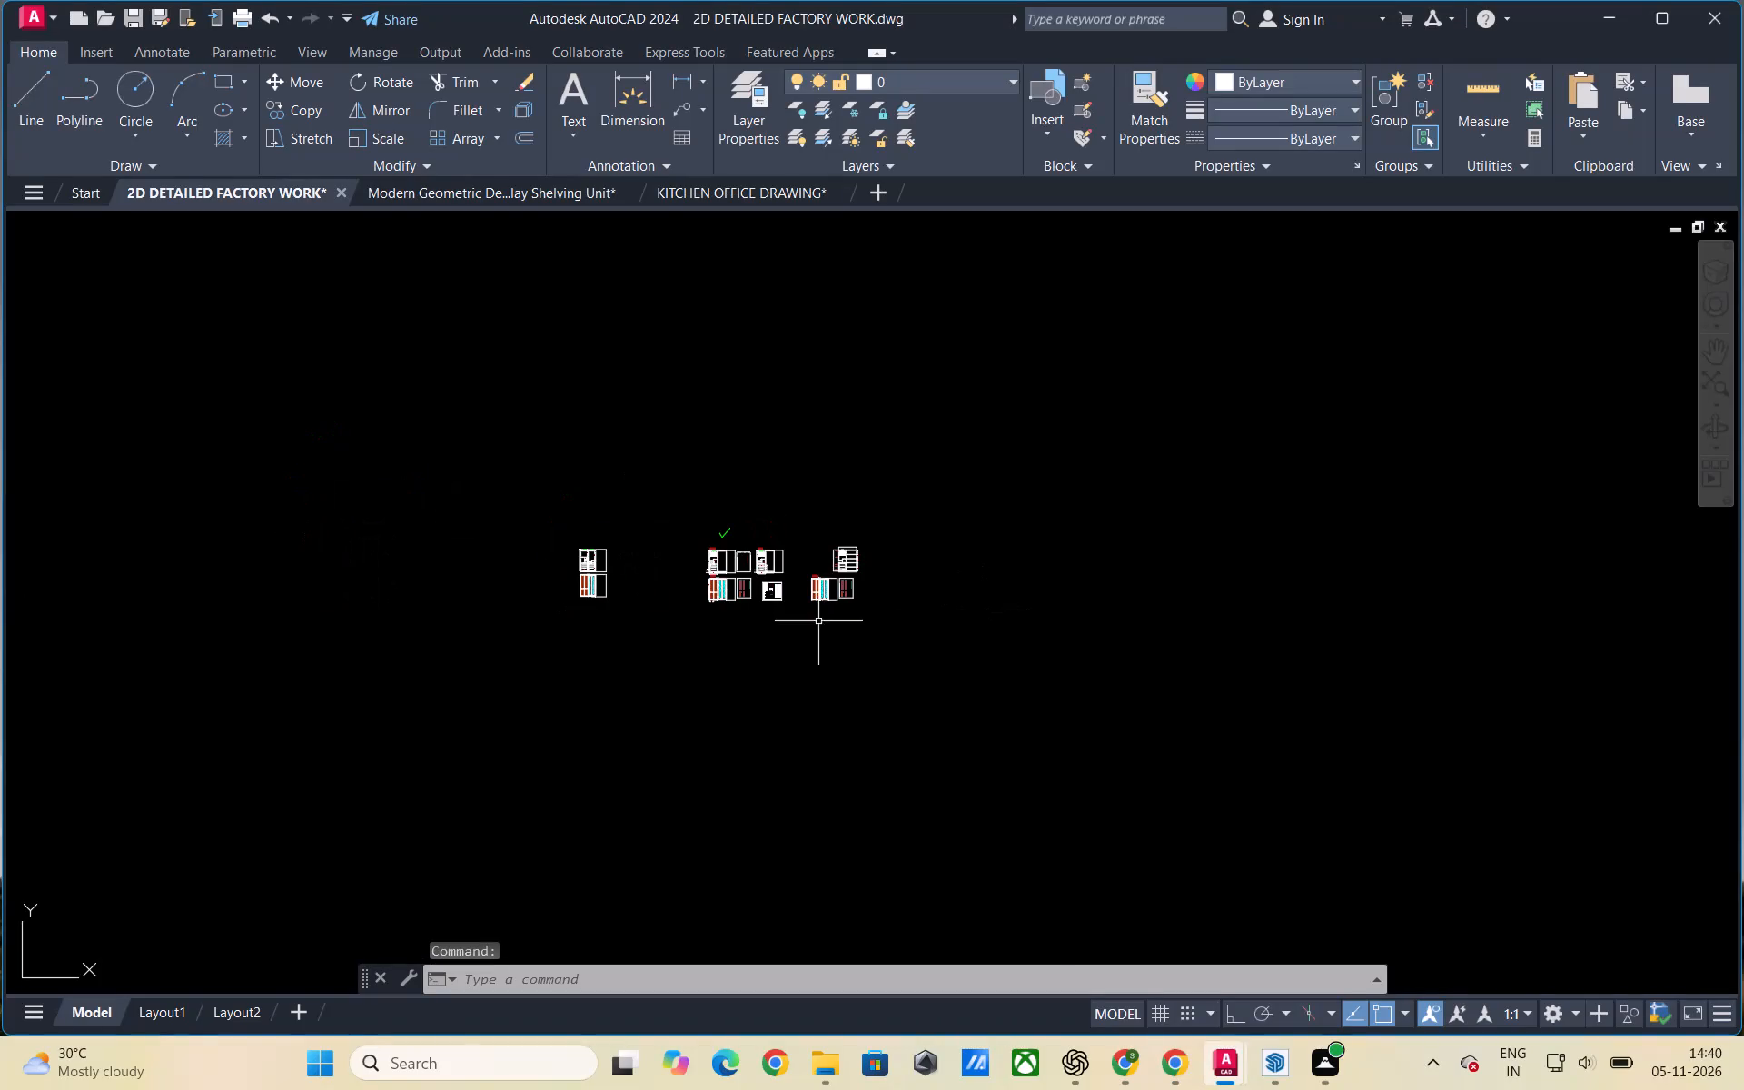
# Reopen the Modern Geometric Display Bookshelves drawing from the BLESSED REVENUE > Work done pdf > NOV 2026 > 5 TH folder.
pyautogui.click(1227, 1074)
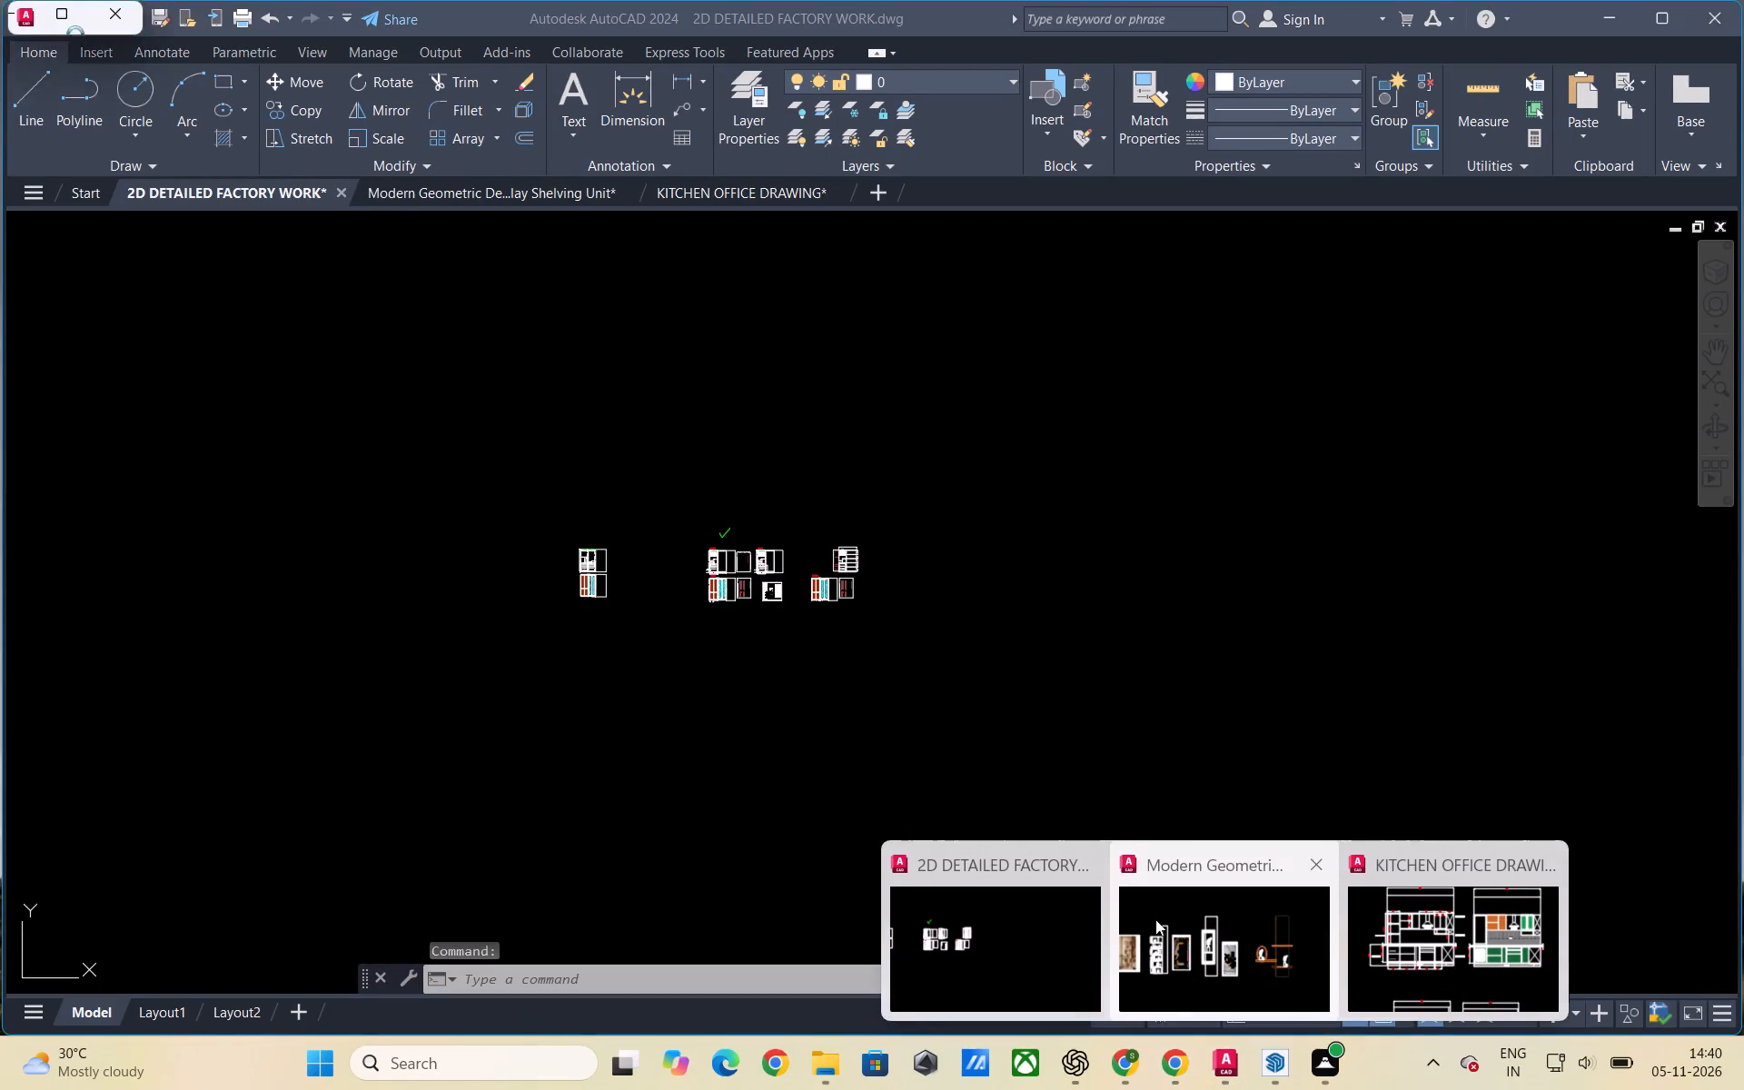
pyautogui.click(1224, 936)
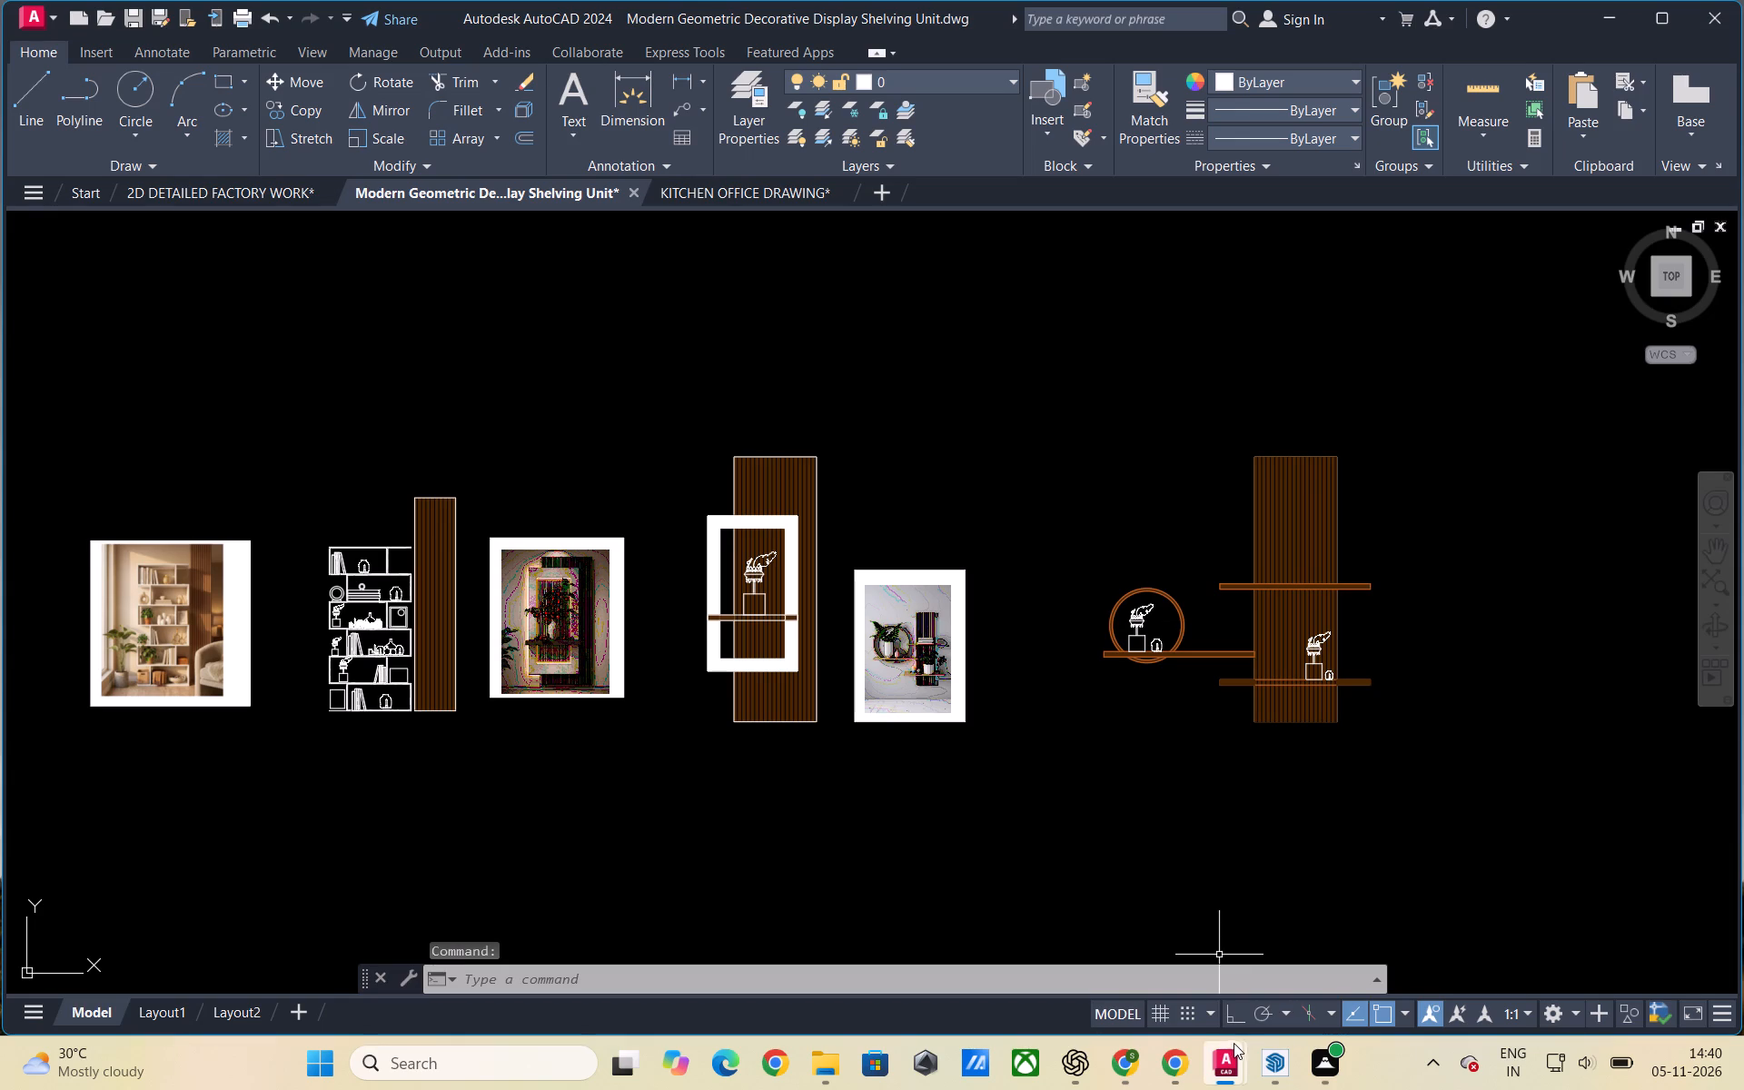
pyautogui.click(1234, 1047)
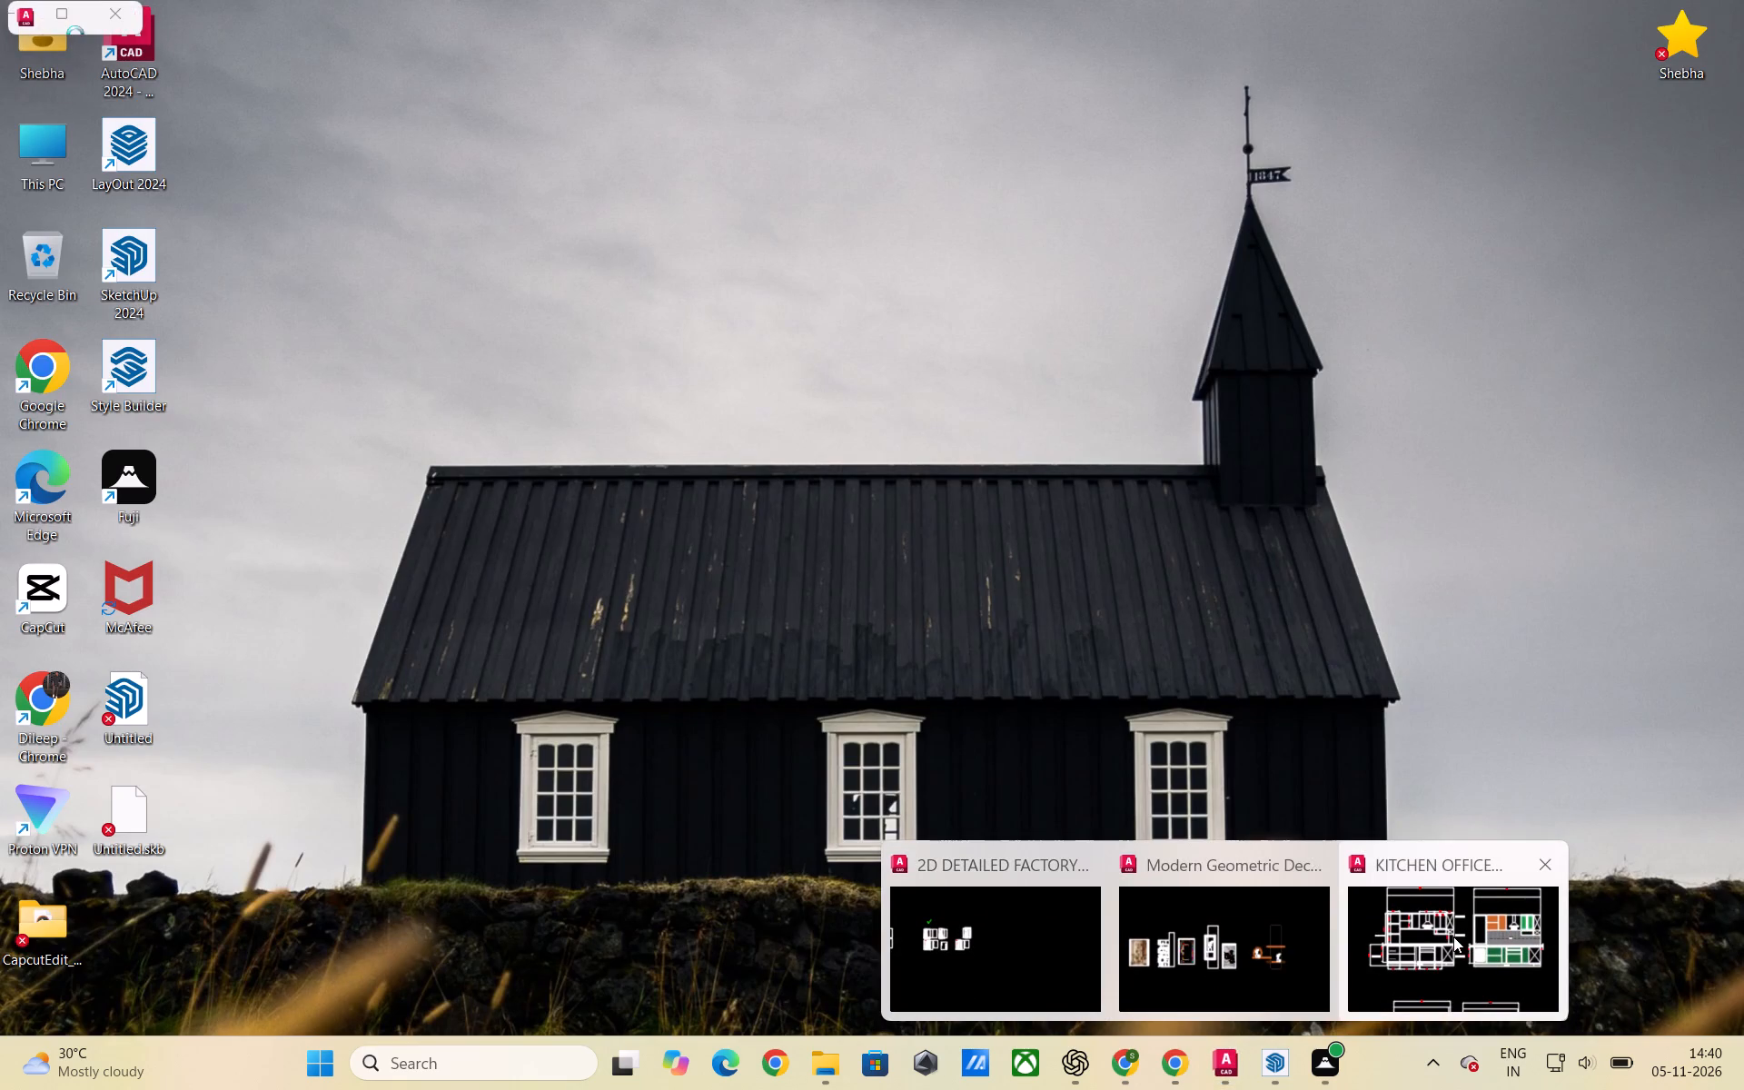
pyautogui.click(1009, 945)
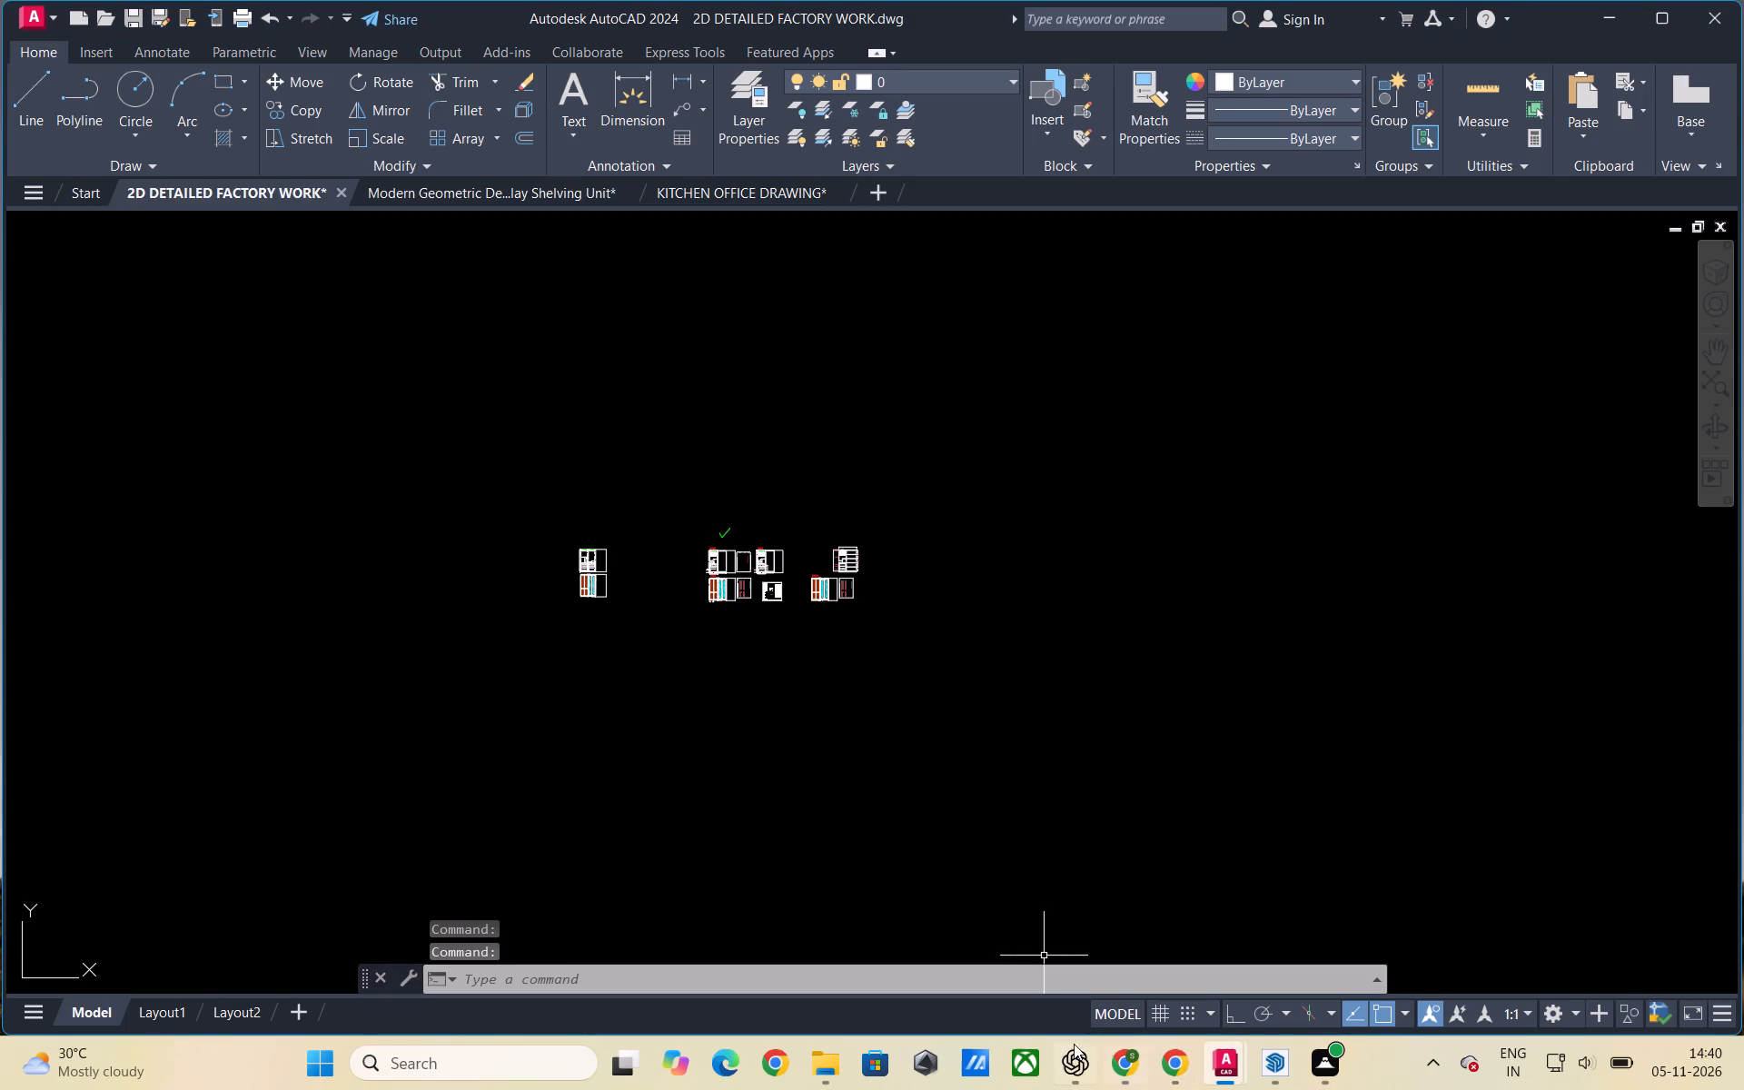
pyautogui.click(827, 1070)
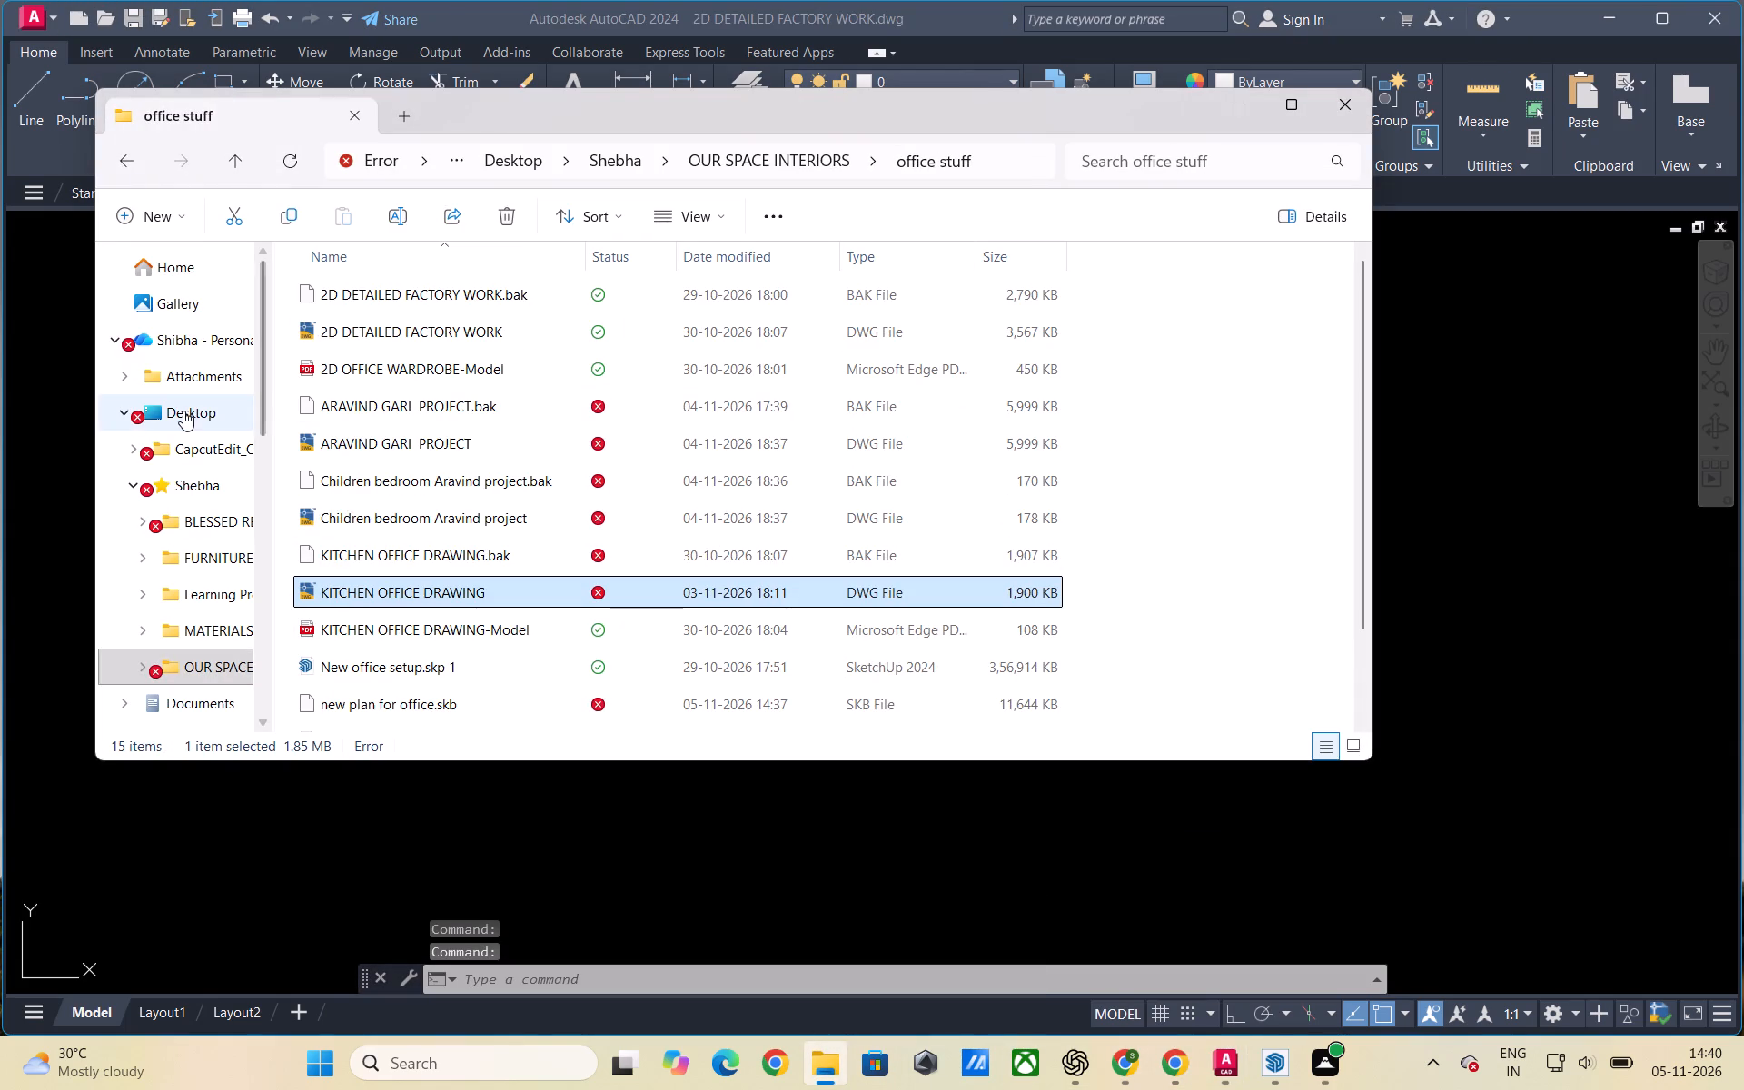
pyautogui.doubleClick(183, 411)
pyautogui.doubleClick(416, 282)
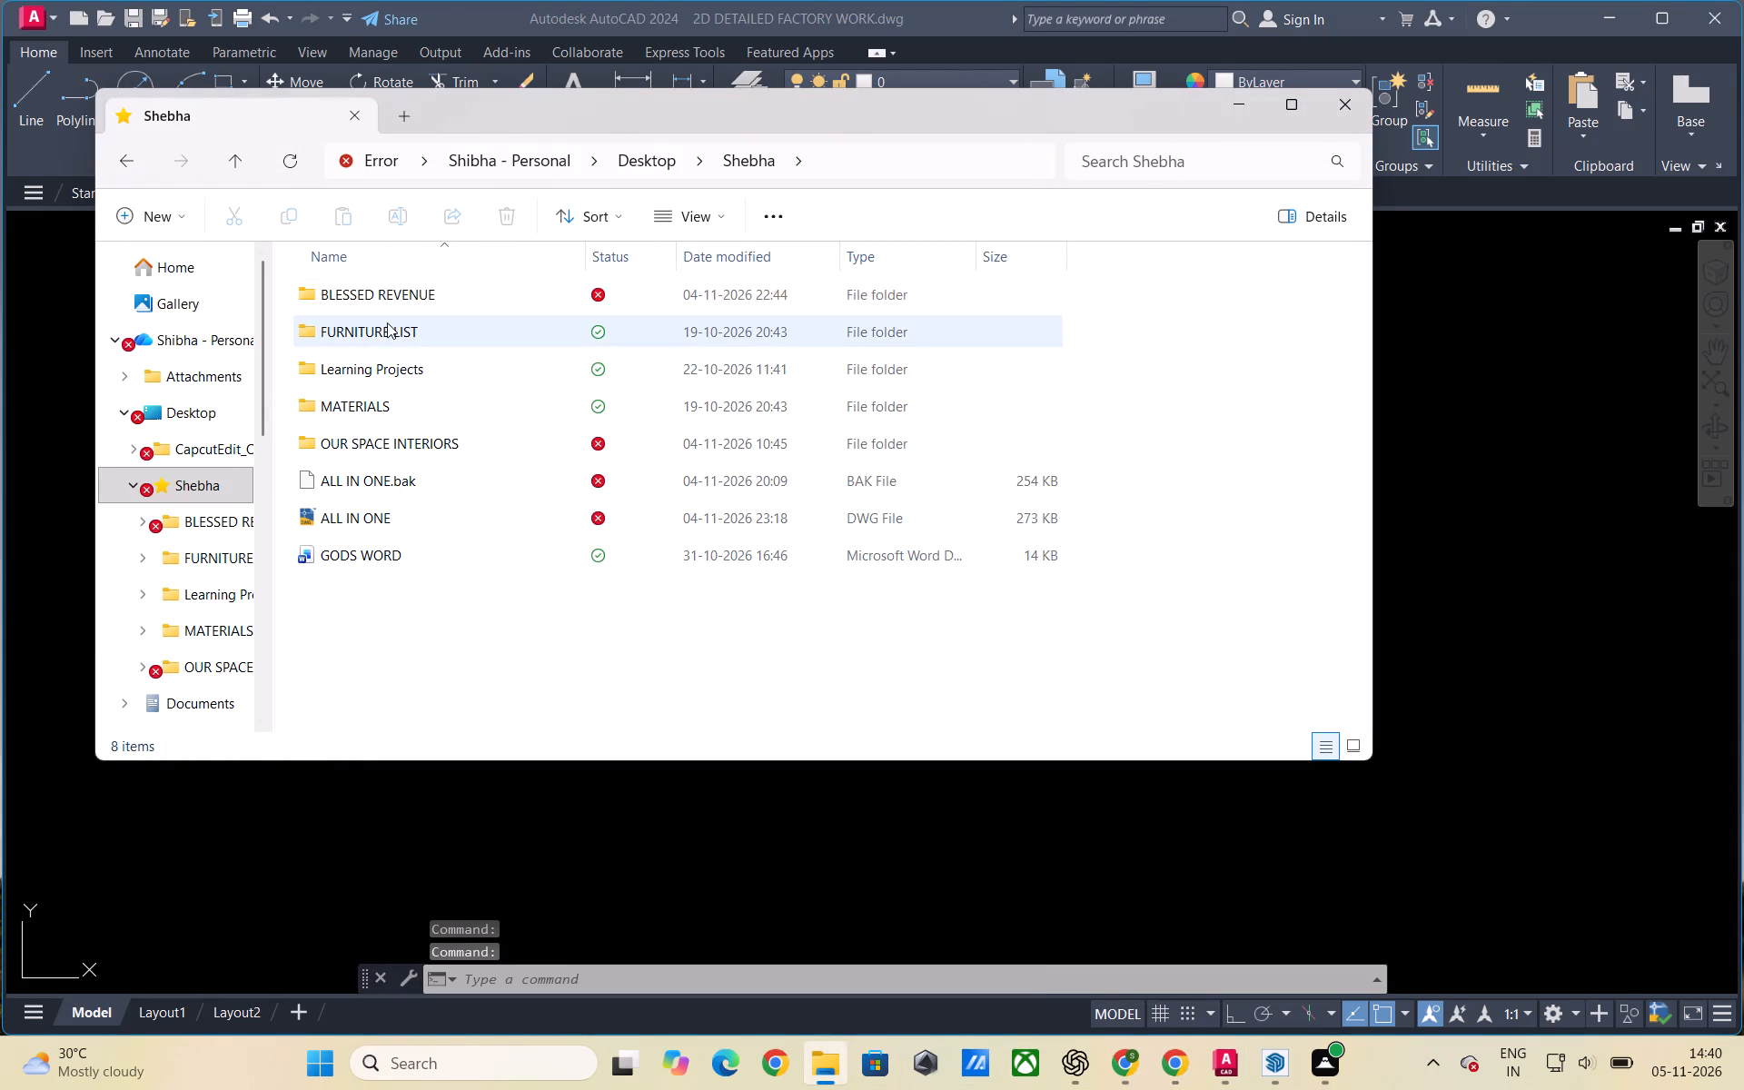
pyautogui.tripleClick(378, 296)
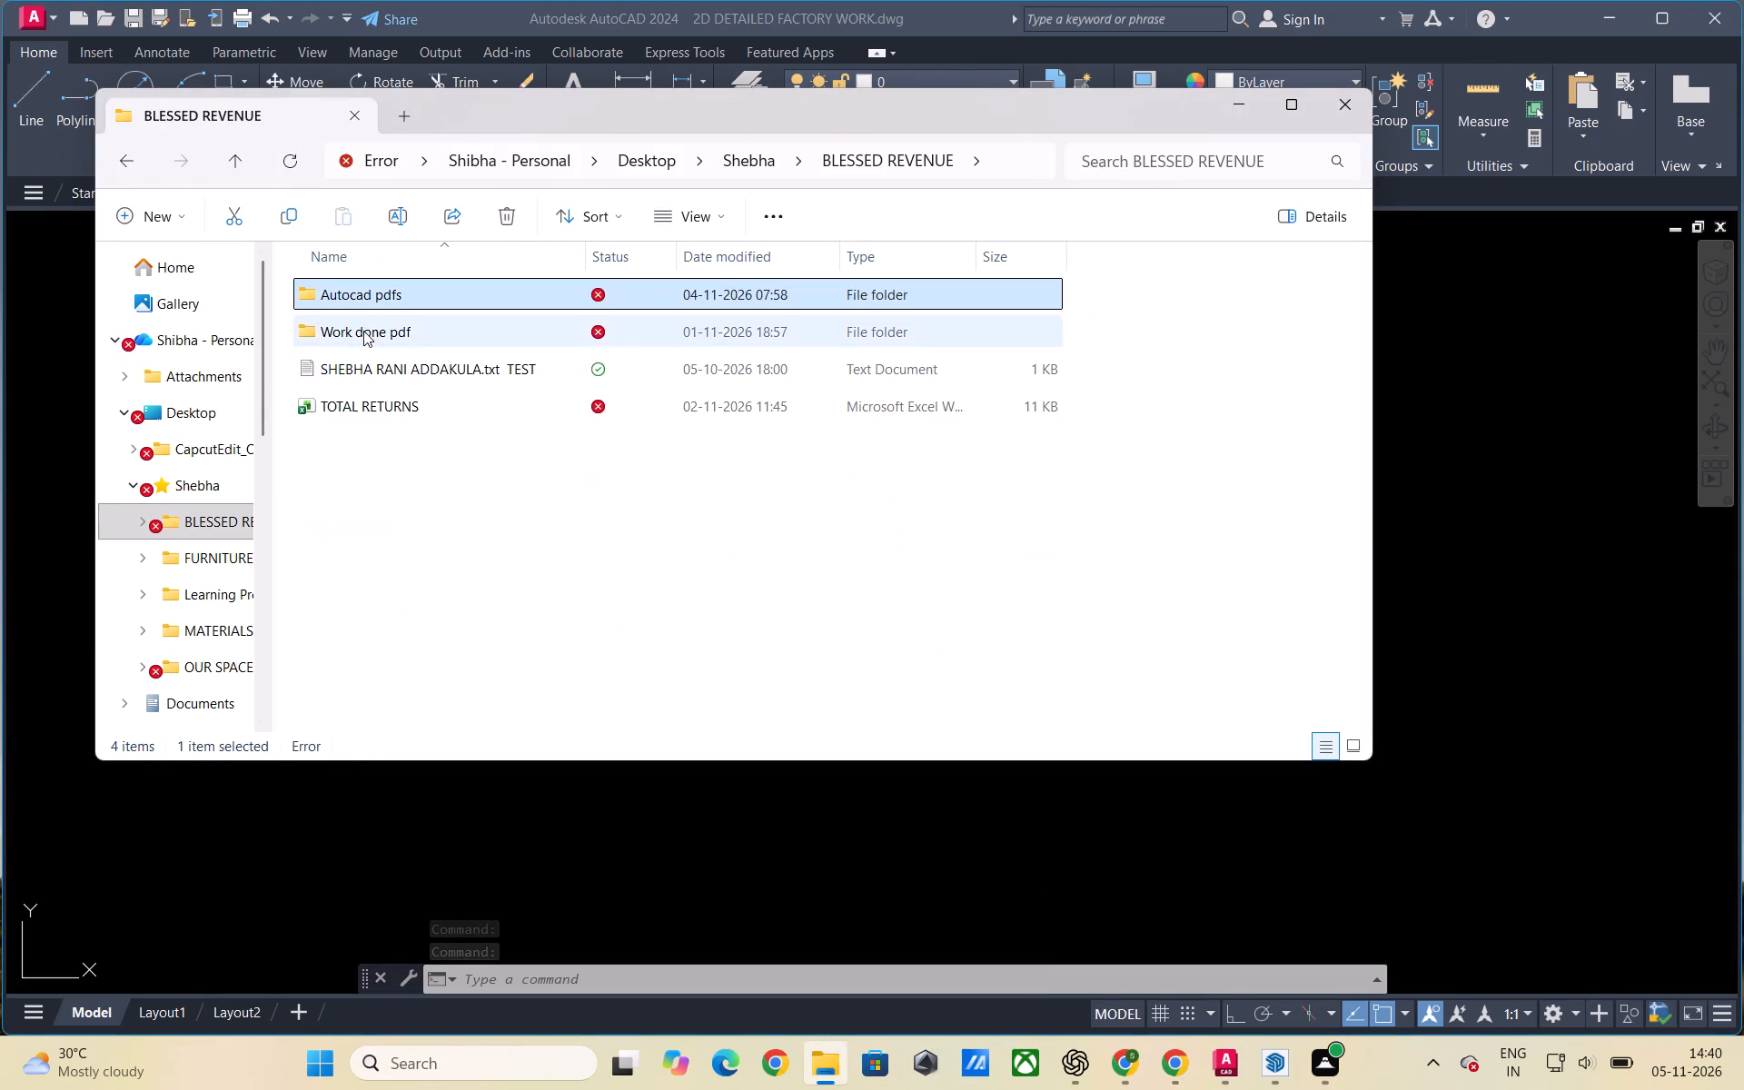
pyautogui.doubleClick(364, 331)
pyautogui.doubleClick(363, 294)
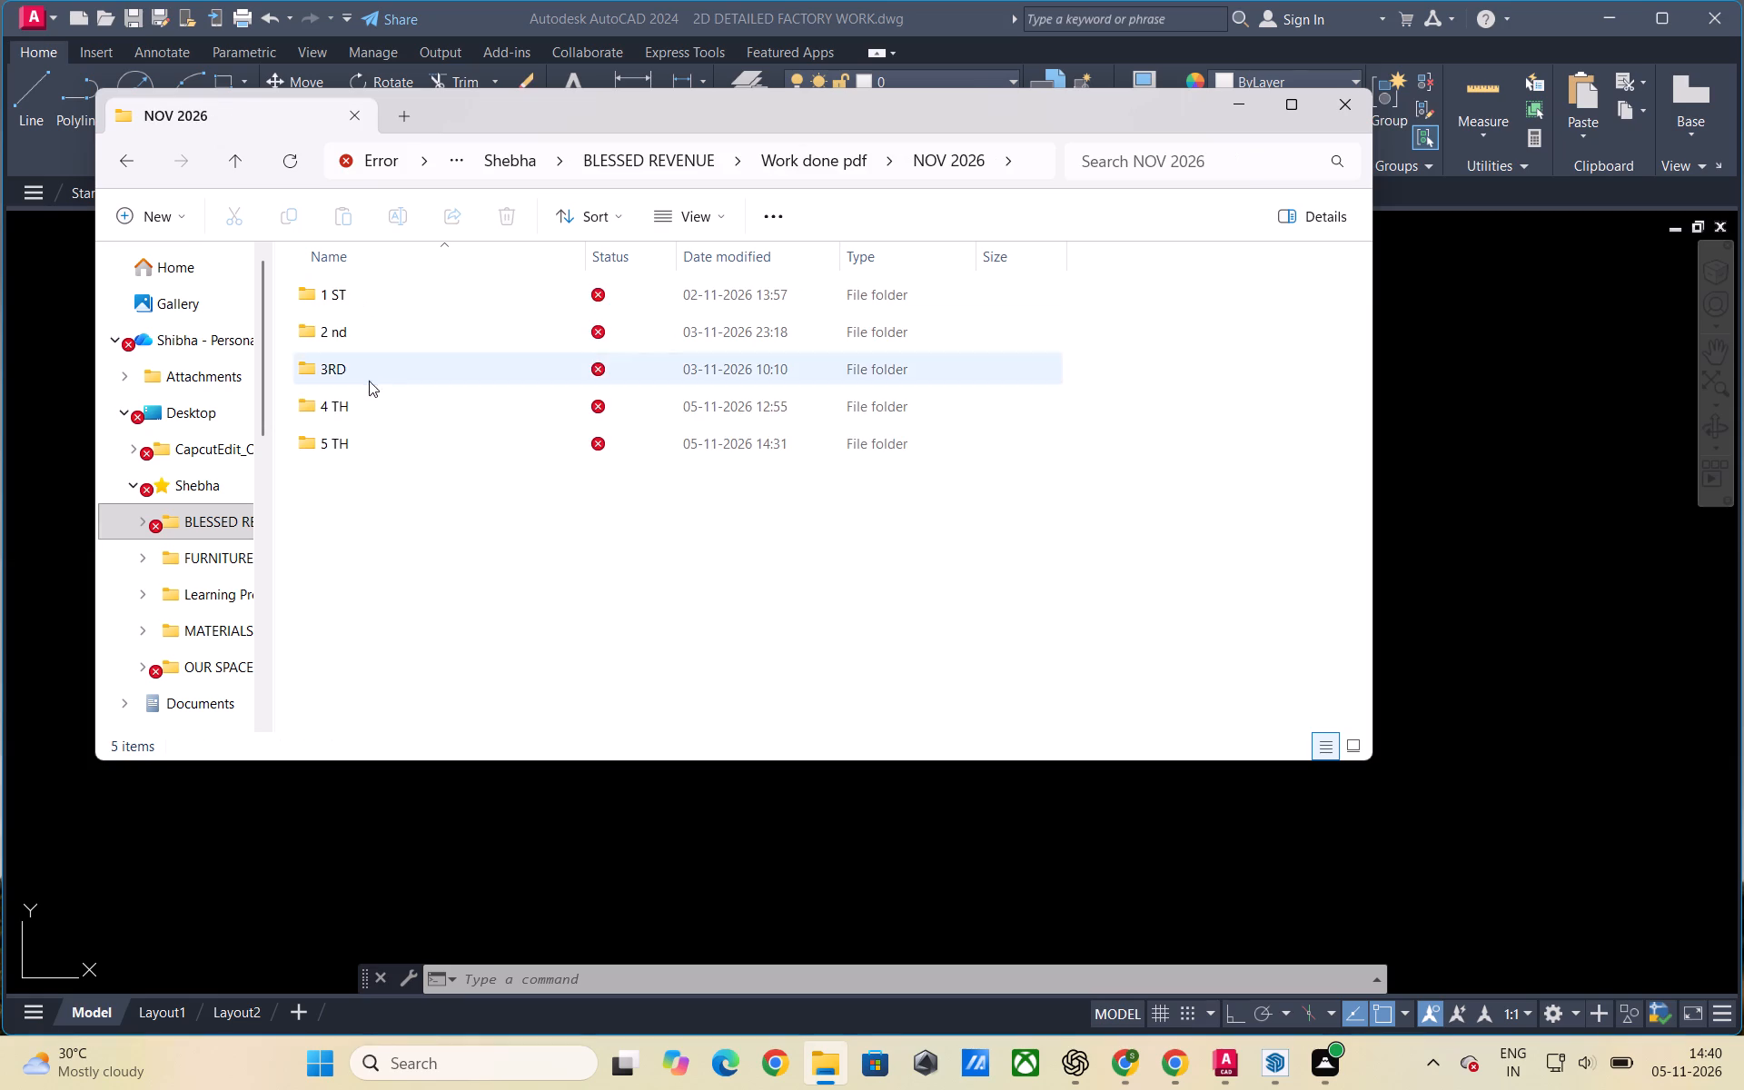
pyautogui.doubleClick(361, 448)
pyautogui.doubleClick(396, 335)
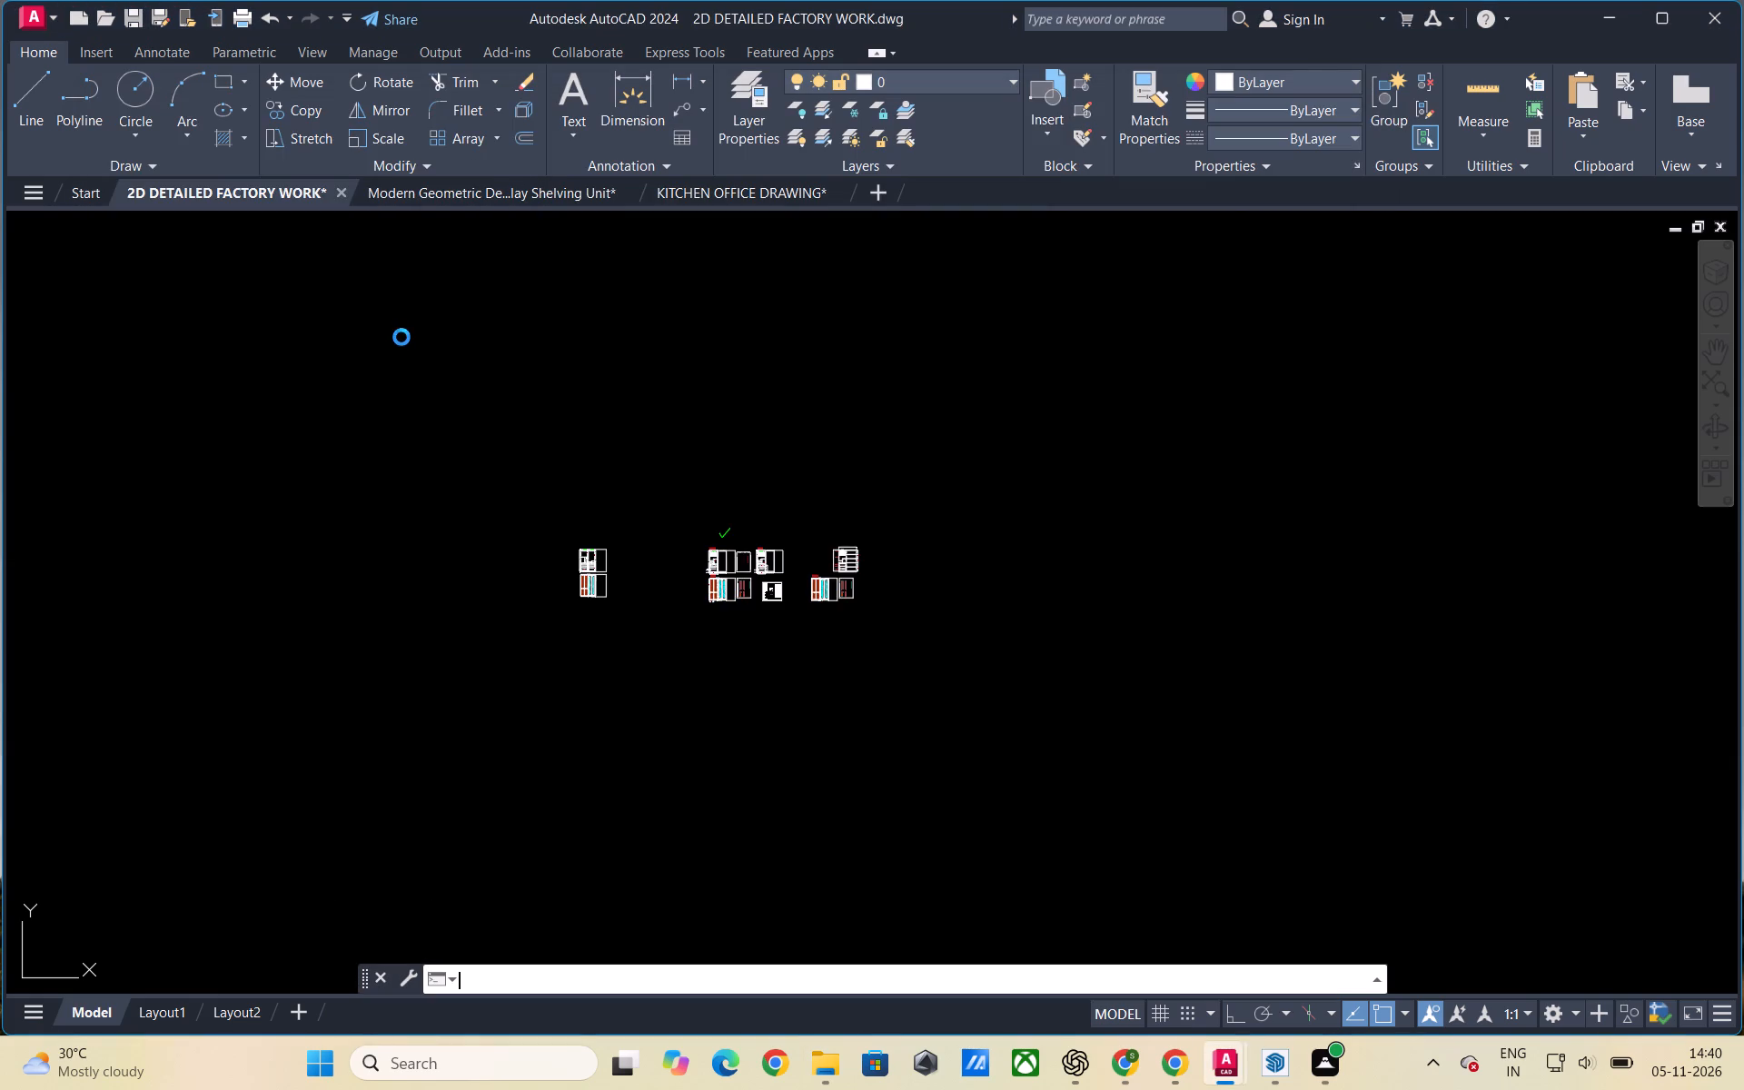
# Examine the reopened shelf elevation and the recent drawings for a more complete version of the bookshelf.
pyautogui.scroll(-1, 969, 550)
pyautogui.scroll(2, 804, 584)
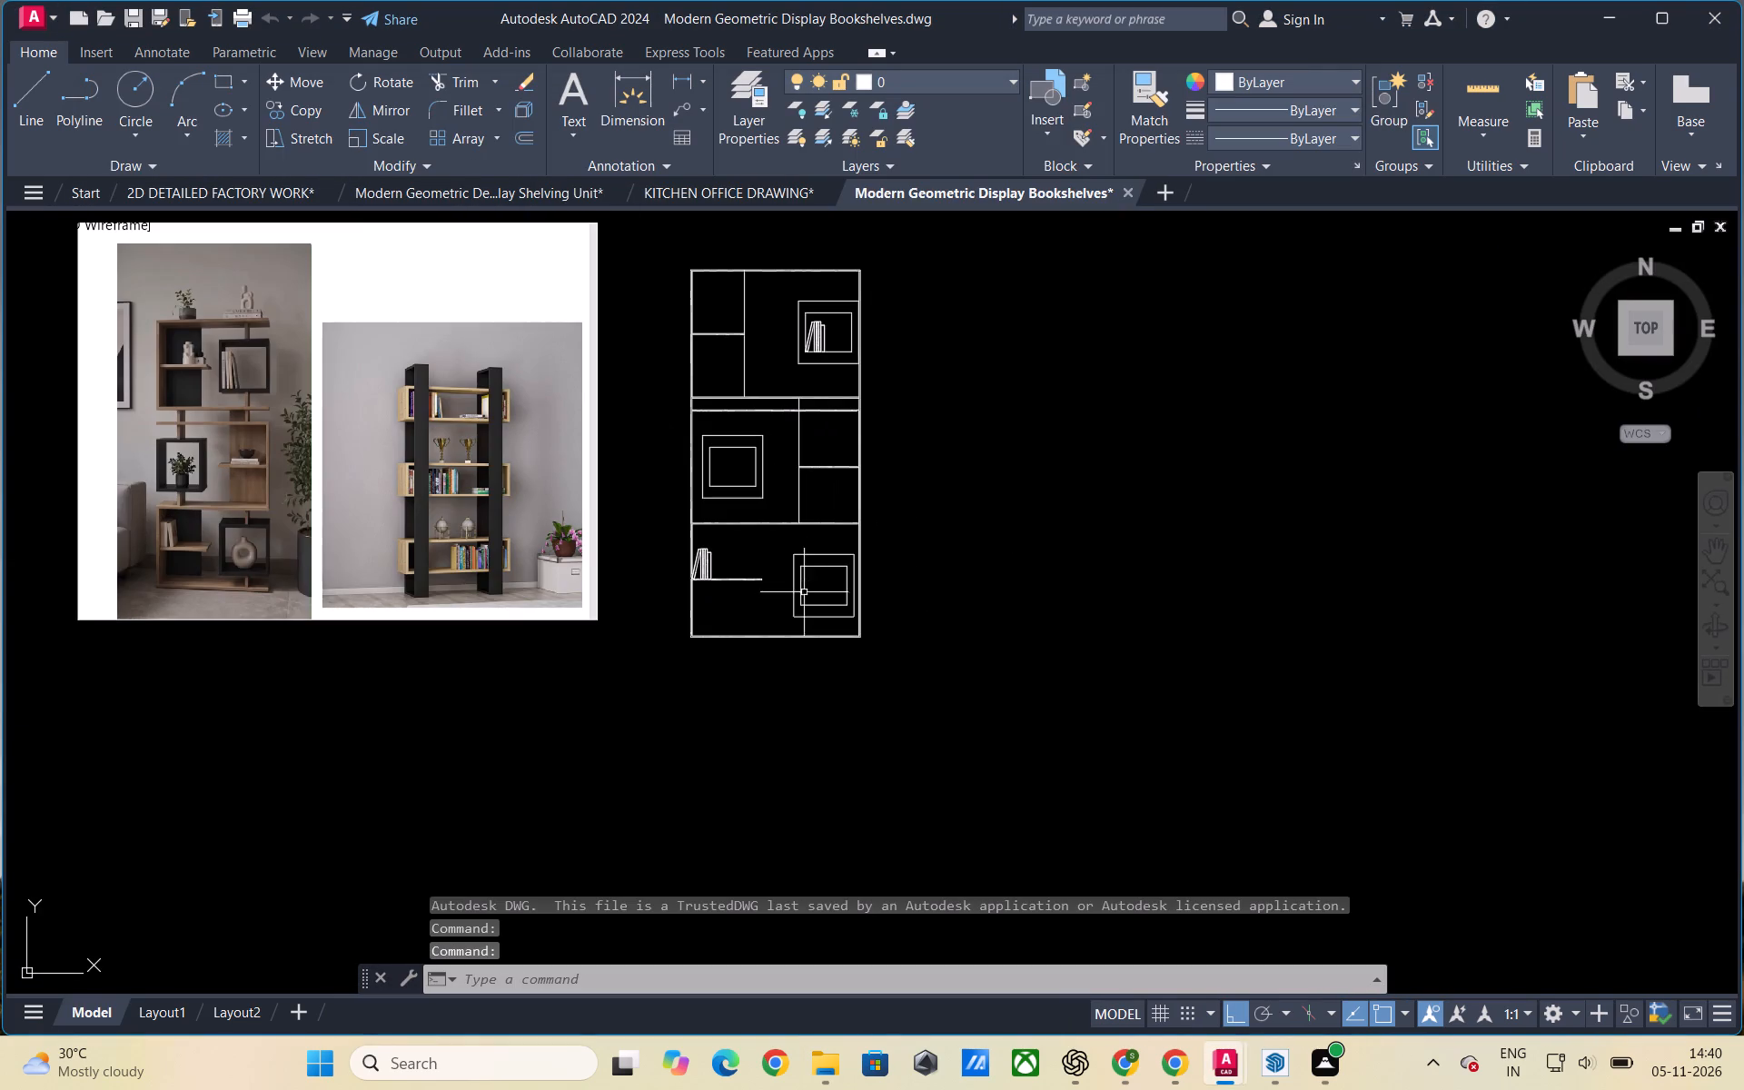
pyautogui.scroll(-1, 857, 700)
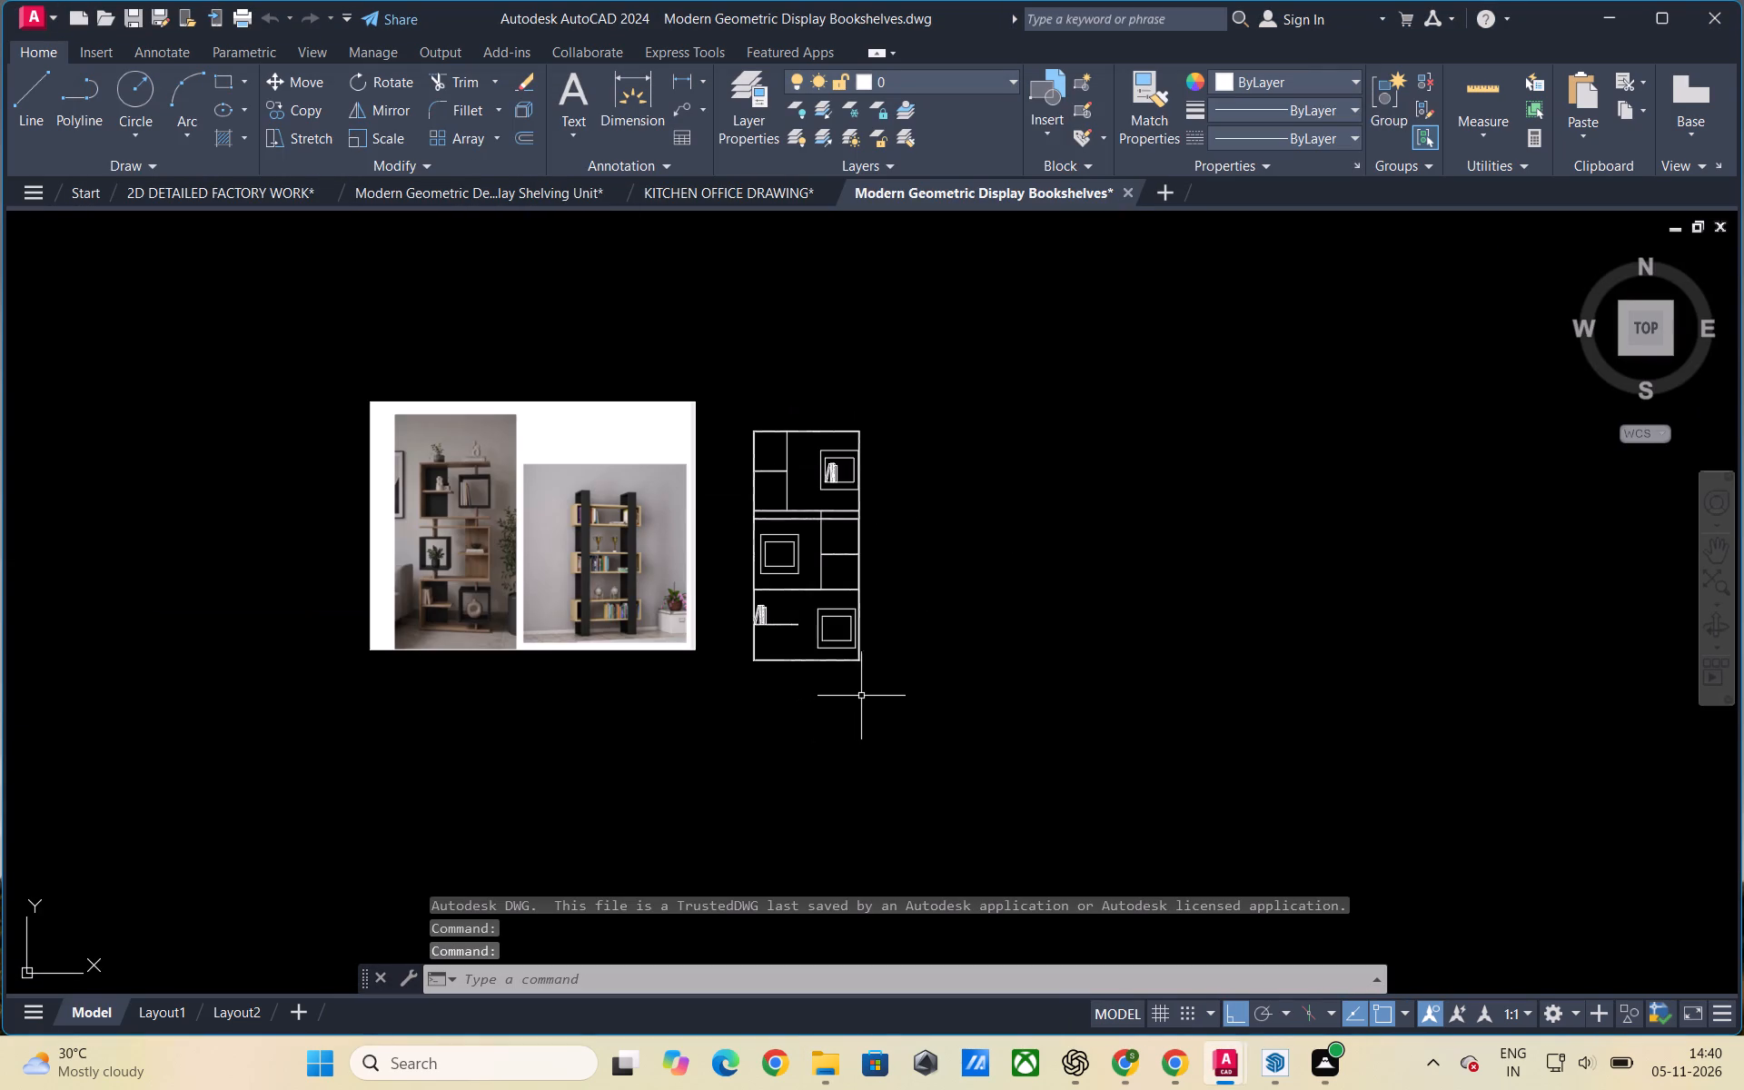
pyautogui.click(73, 191)
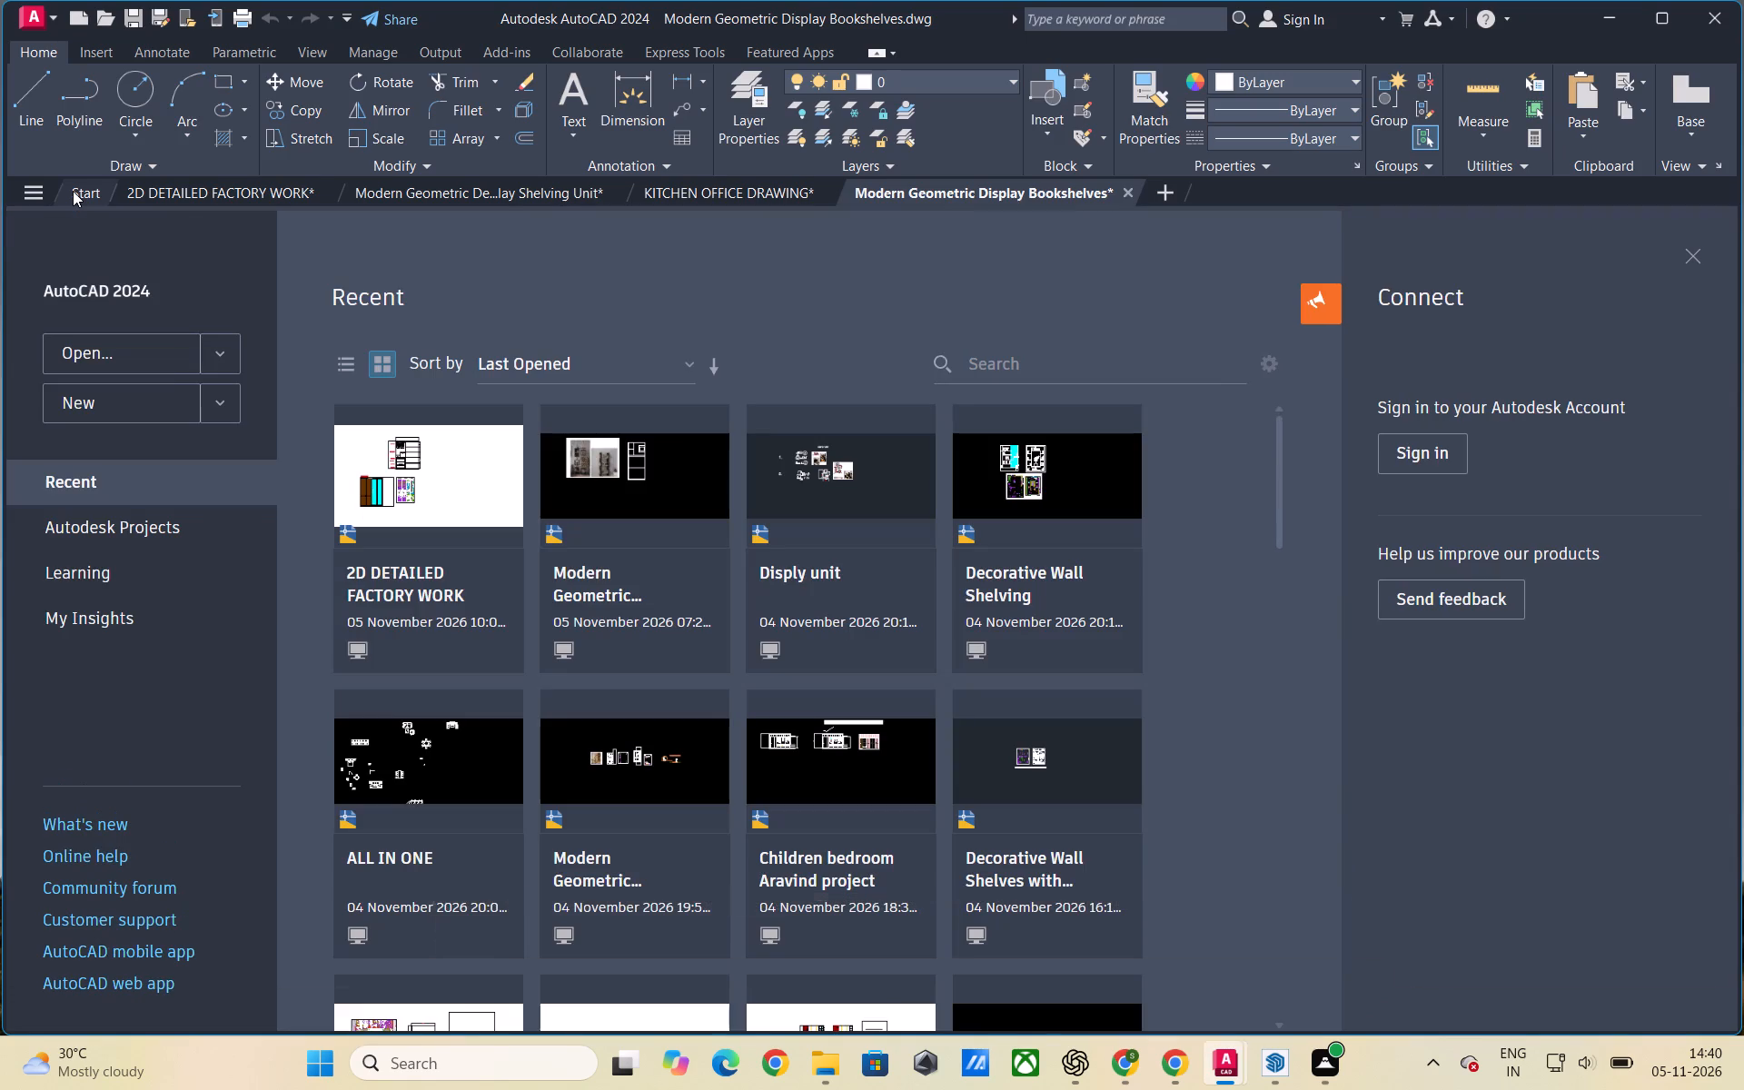
pyautogui.click(611, 463)
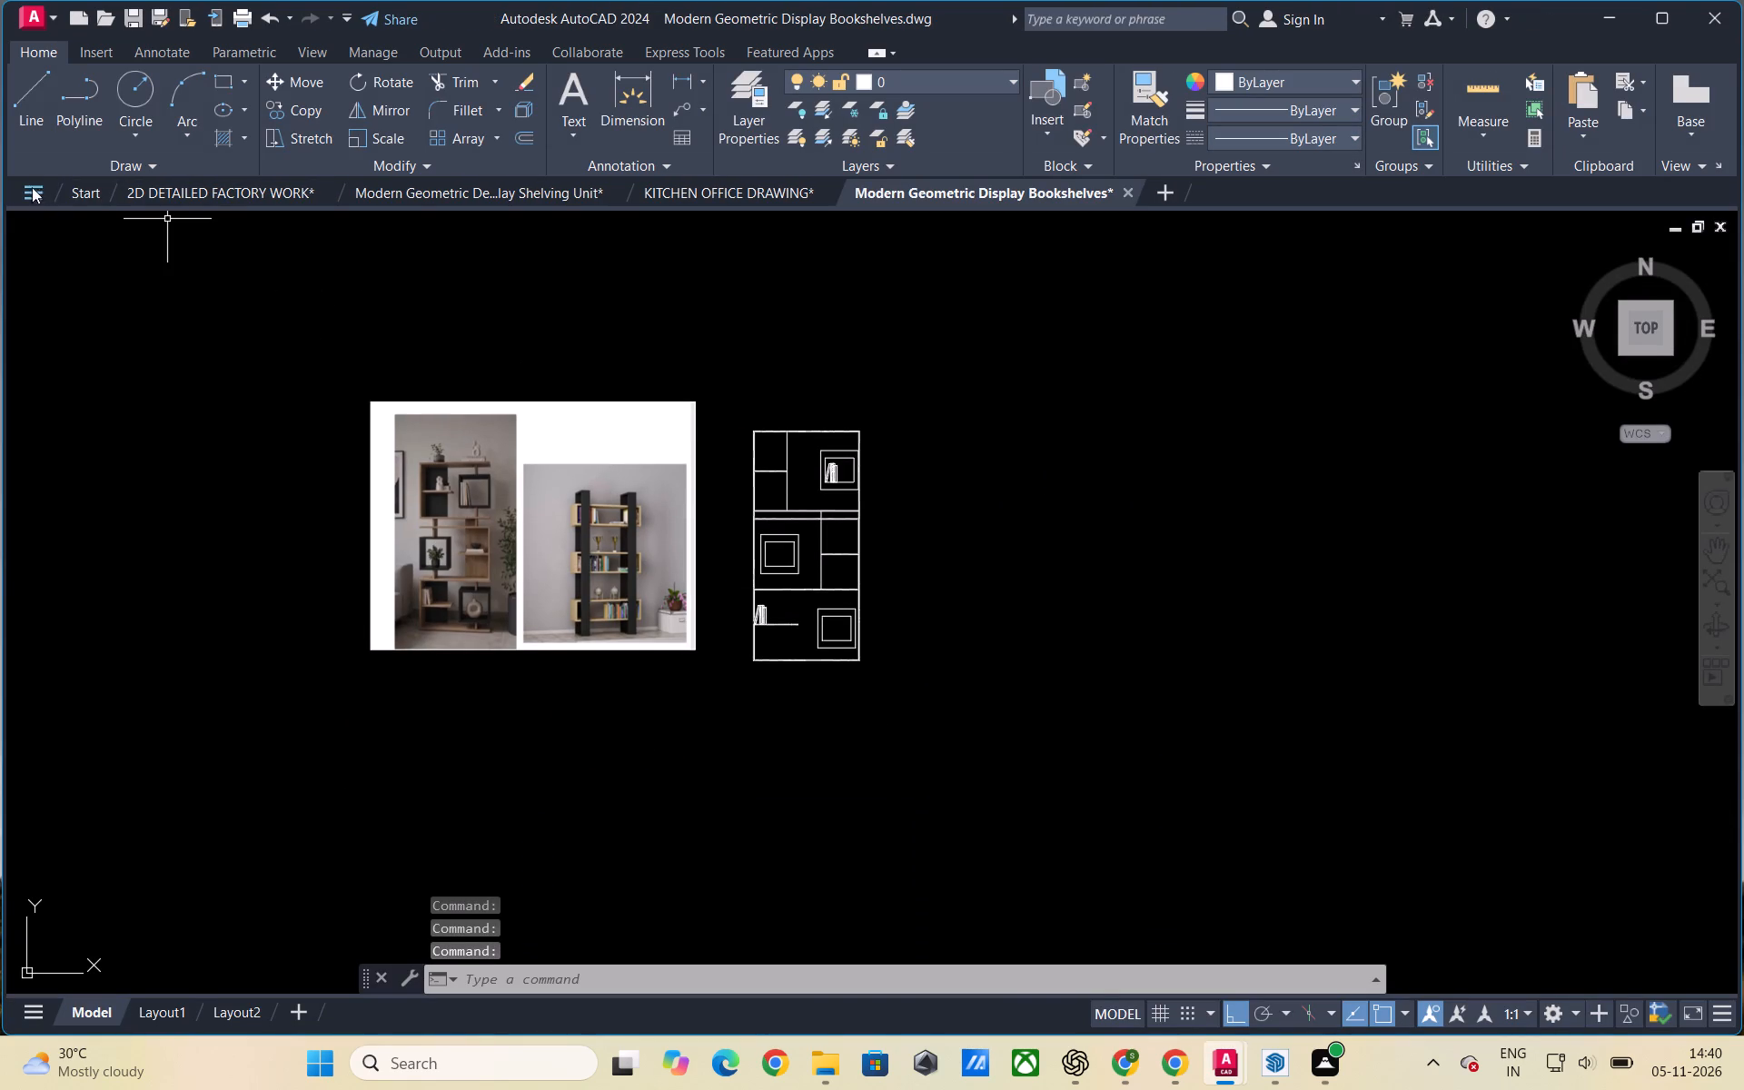
pyautogui.click(64, 196)
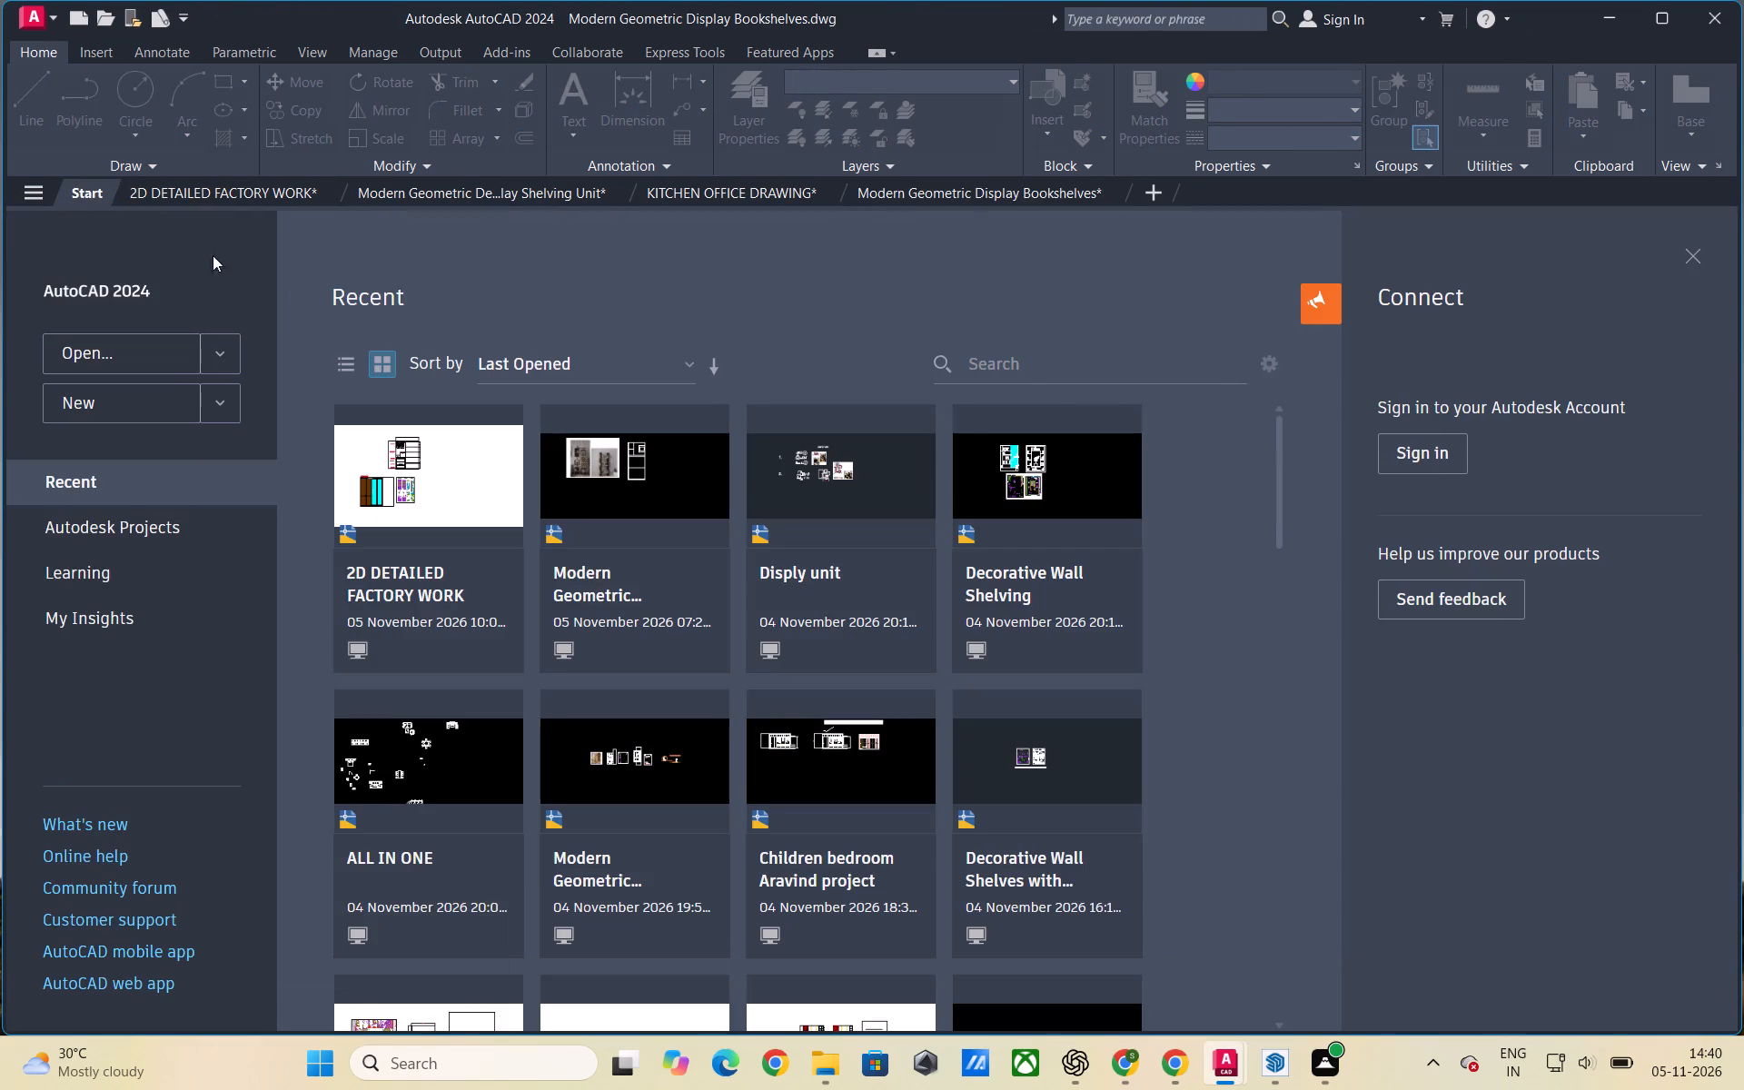
pyautogui.scroll(-2, 1047, 788)
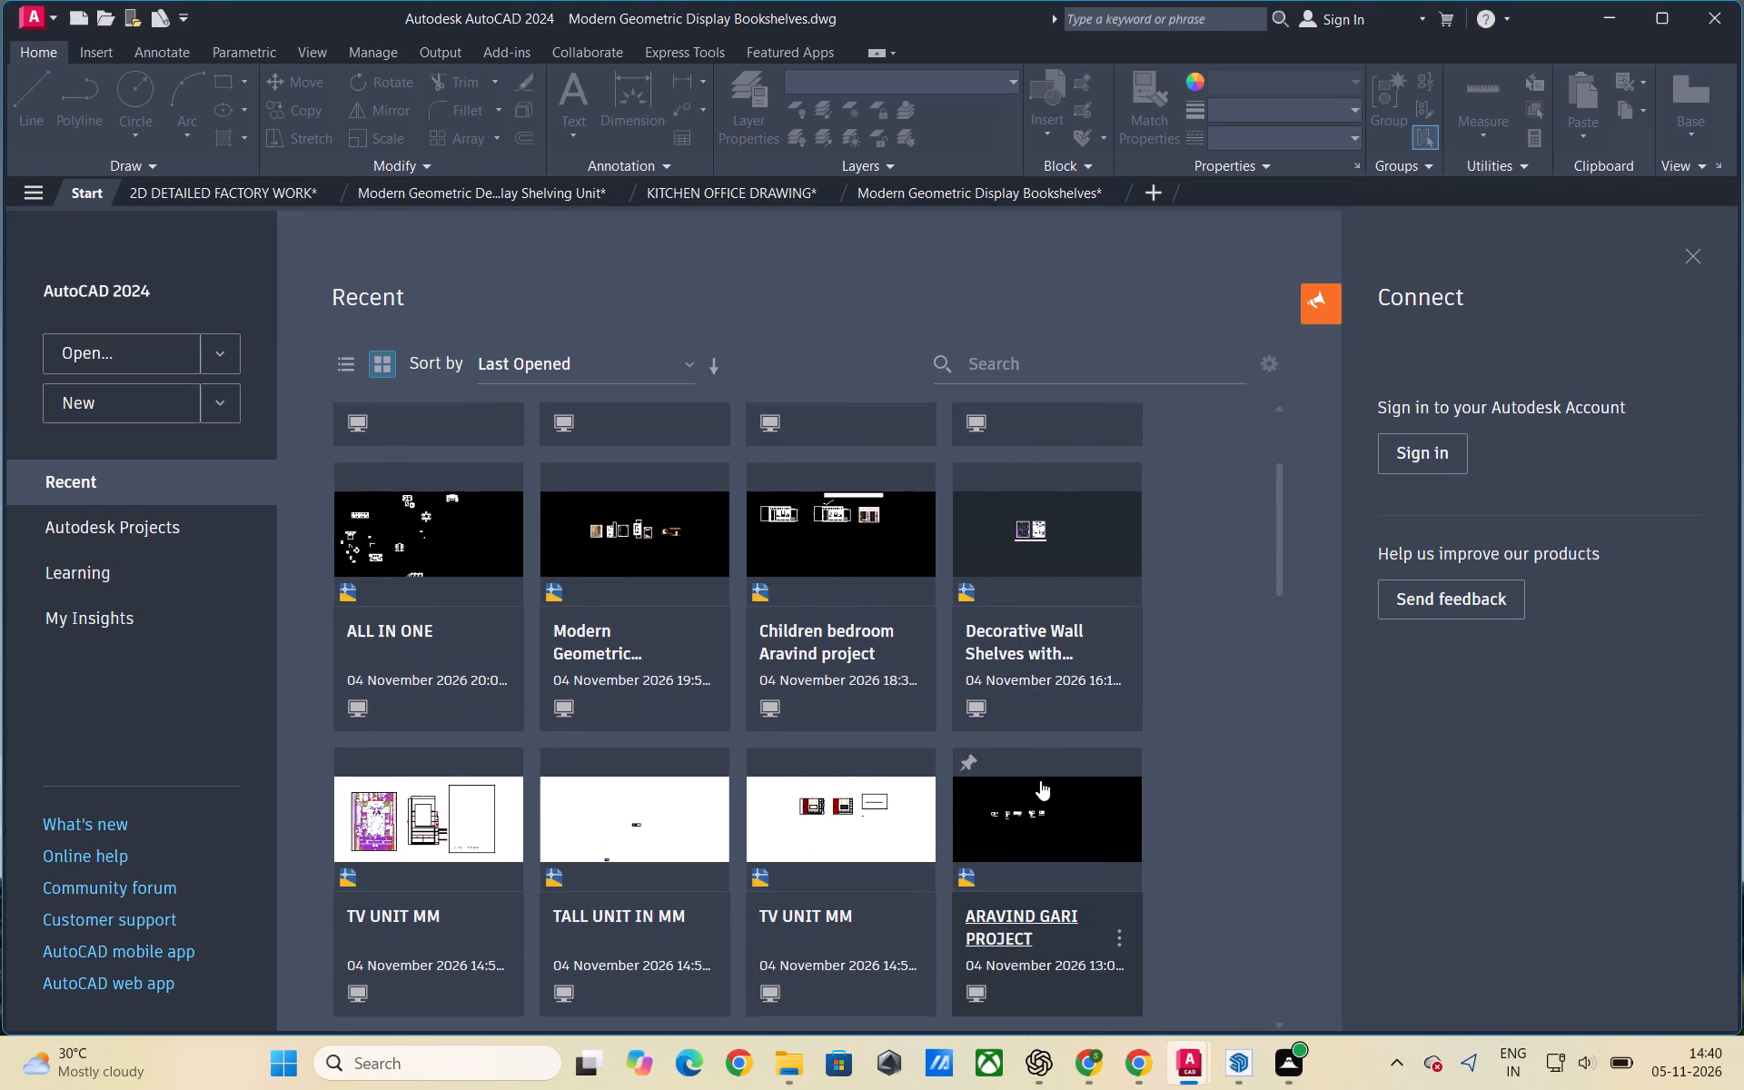
pyautogui.scroll(5, 1040, 780)
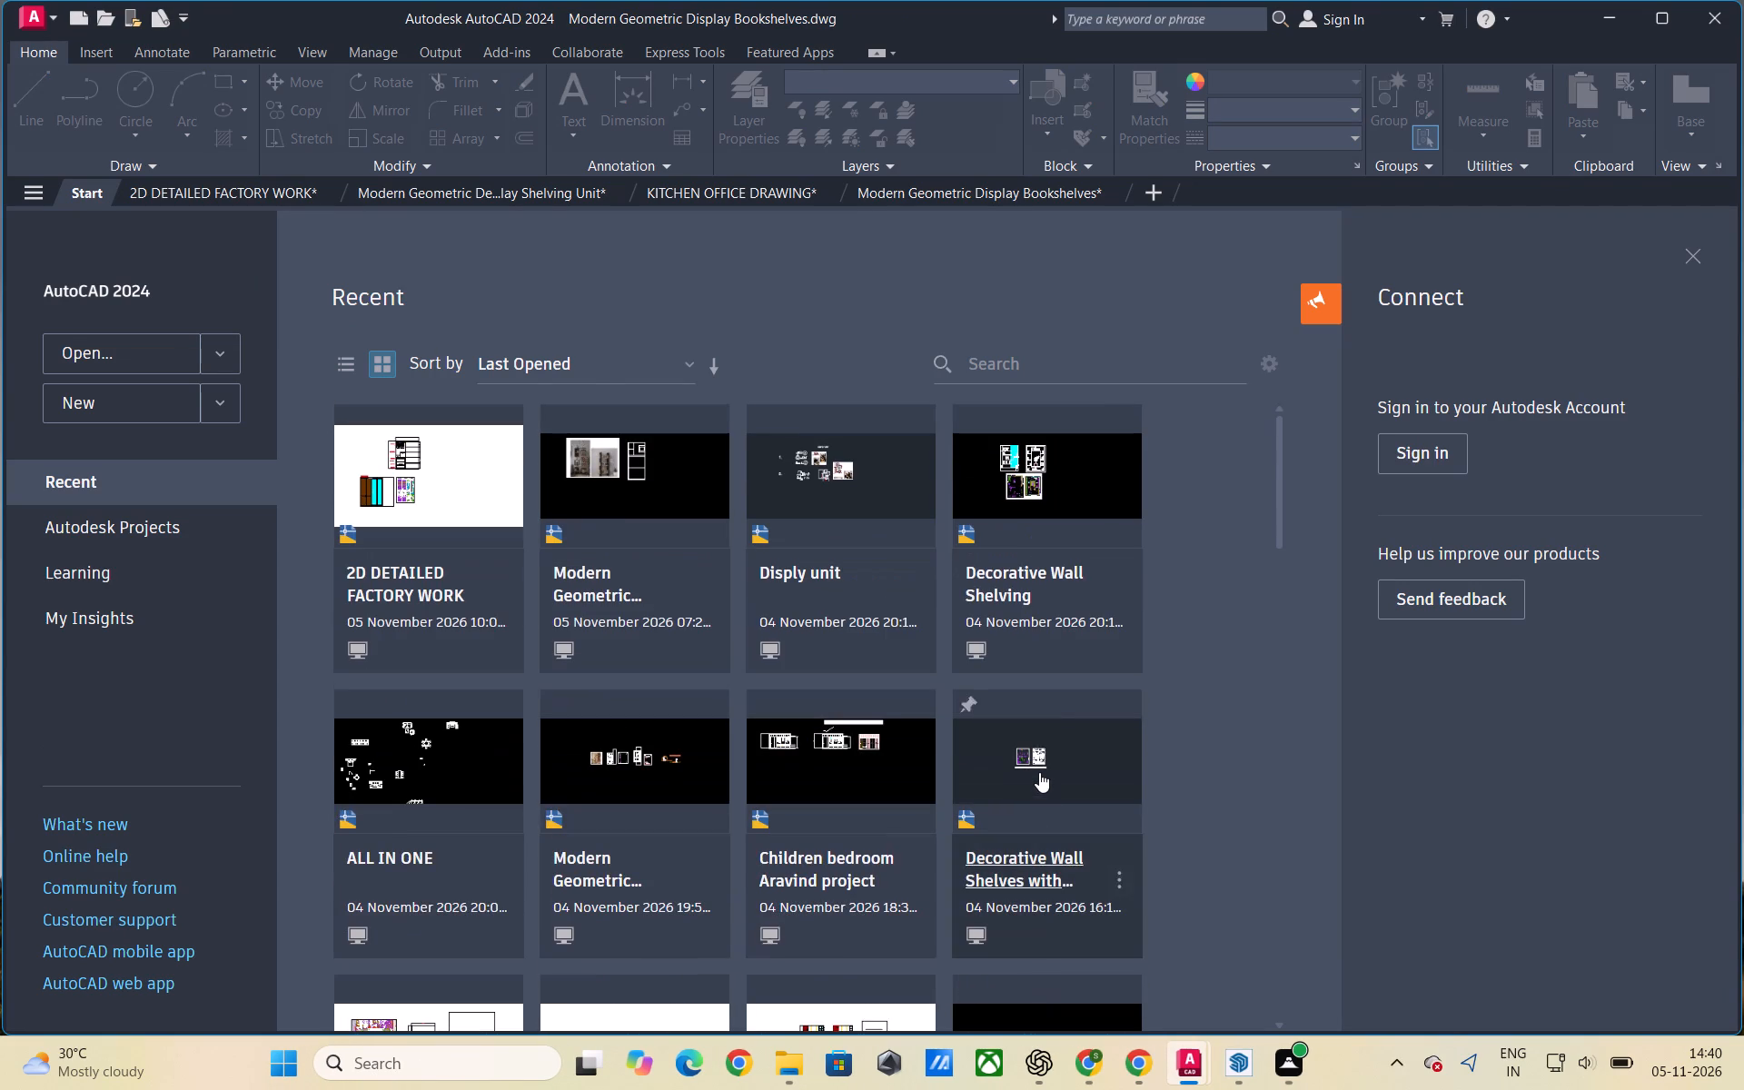
pyautogui.click(1692, 263)
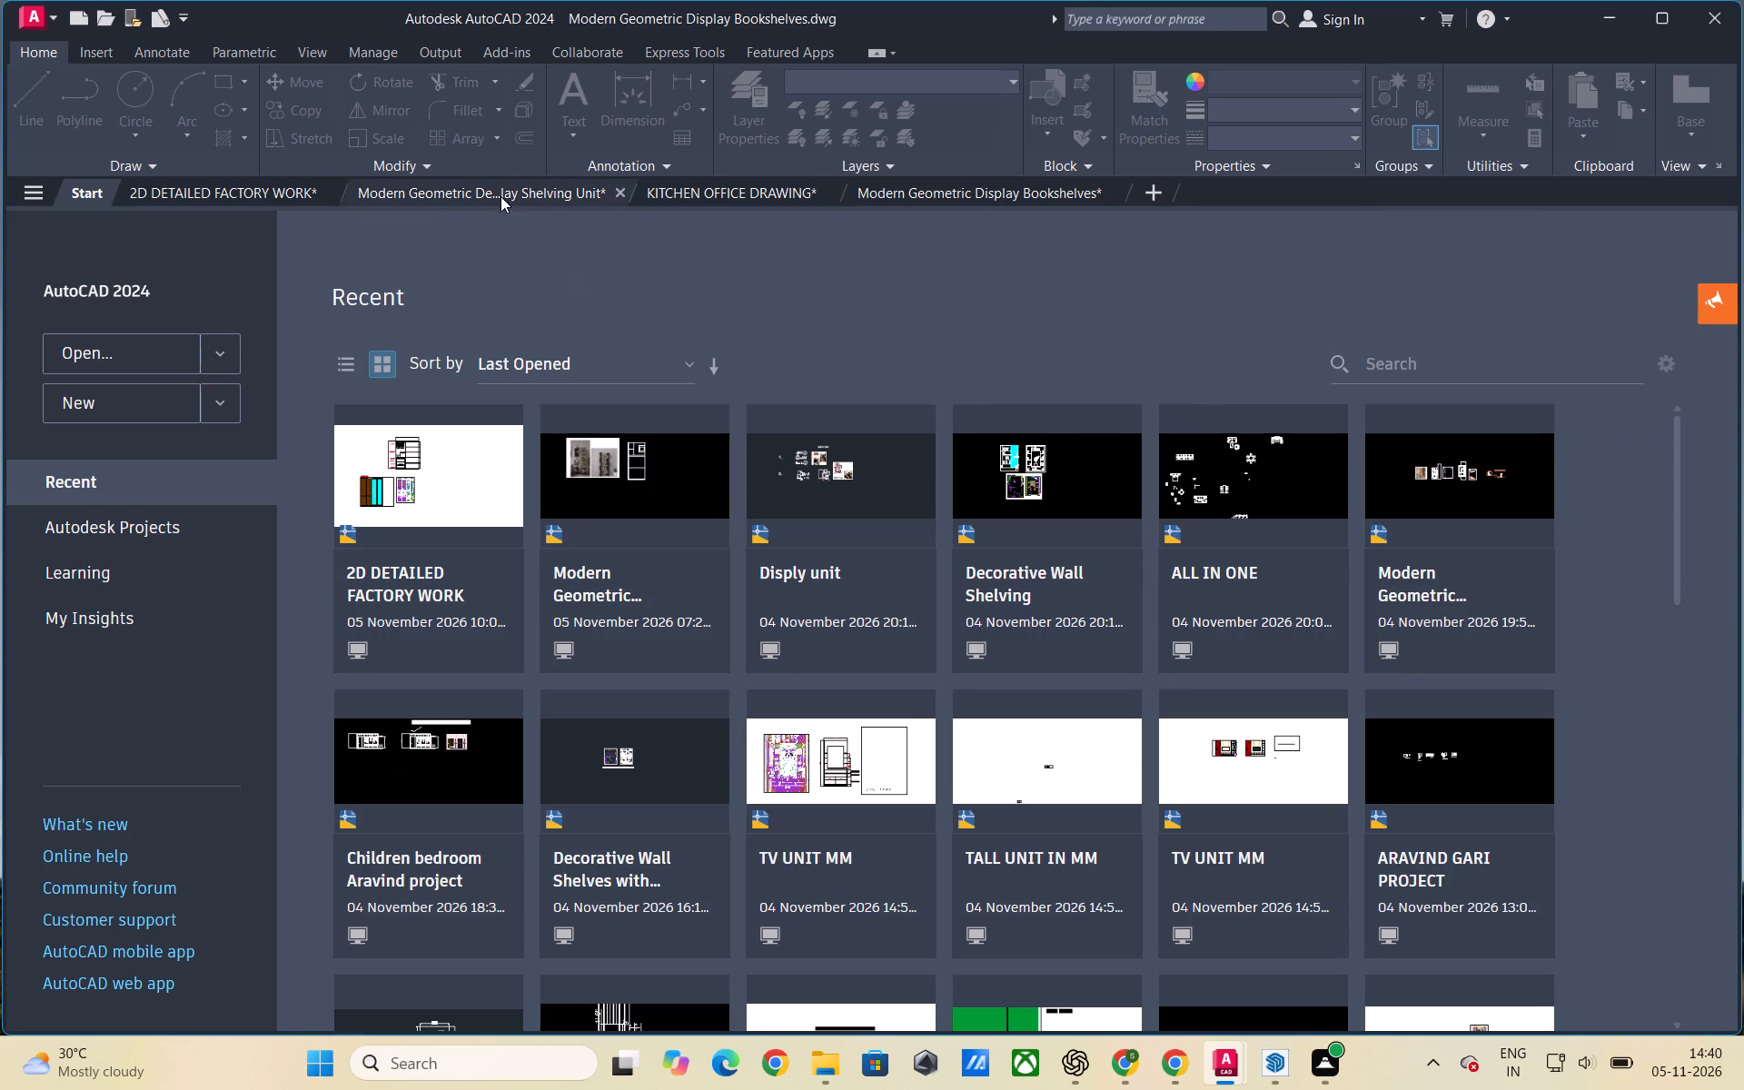
pyautogui.click(916, 200)
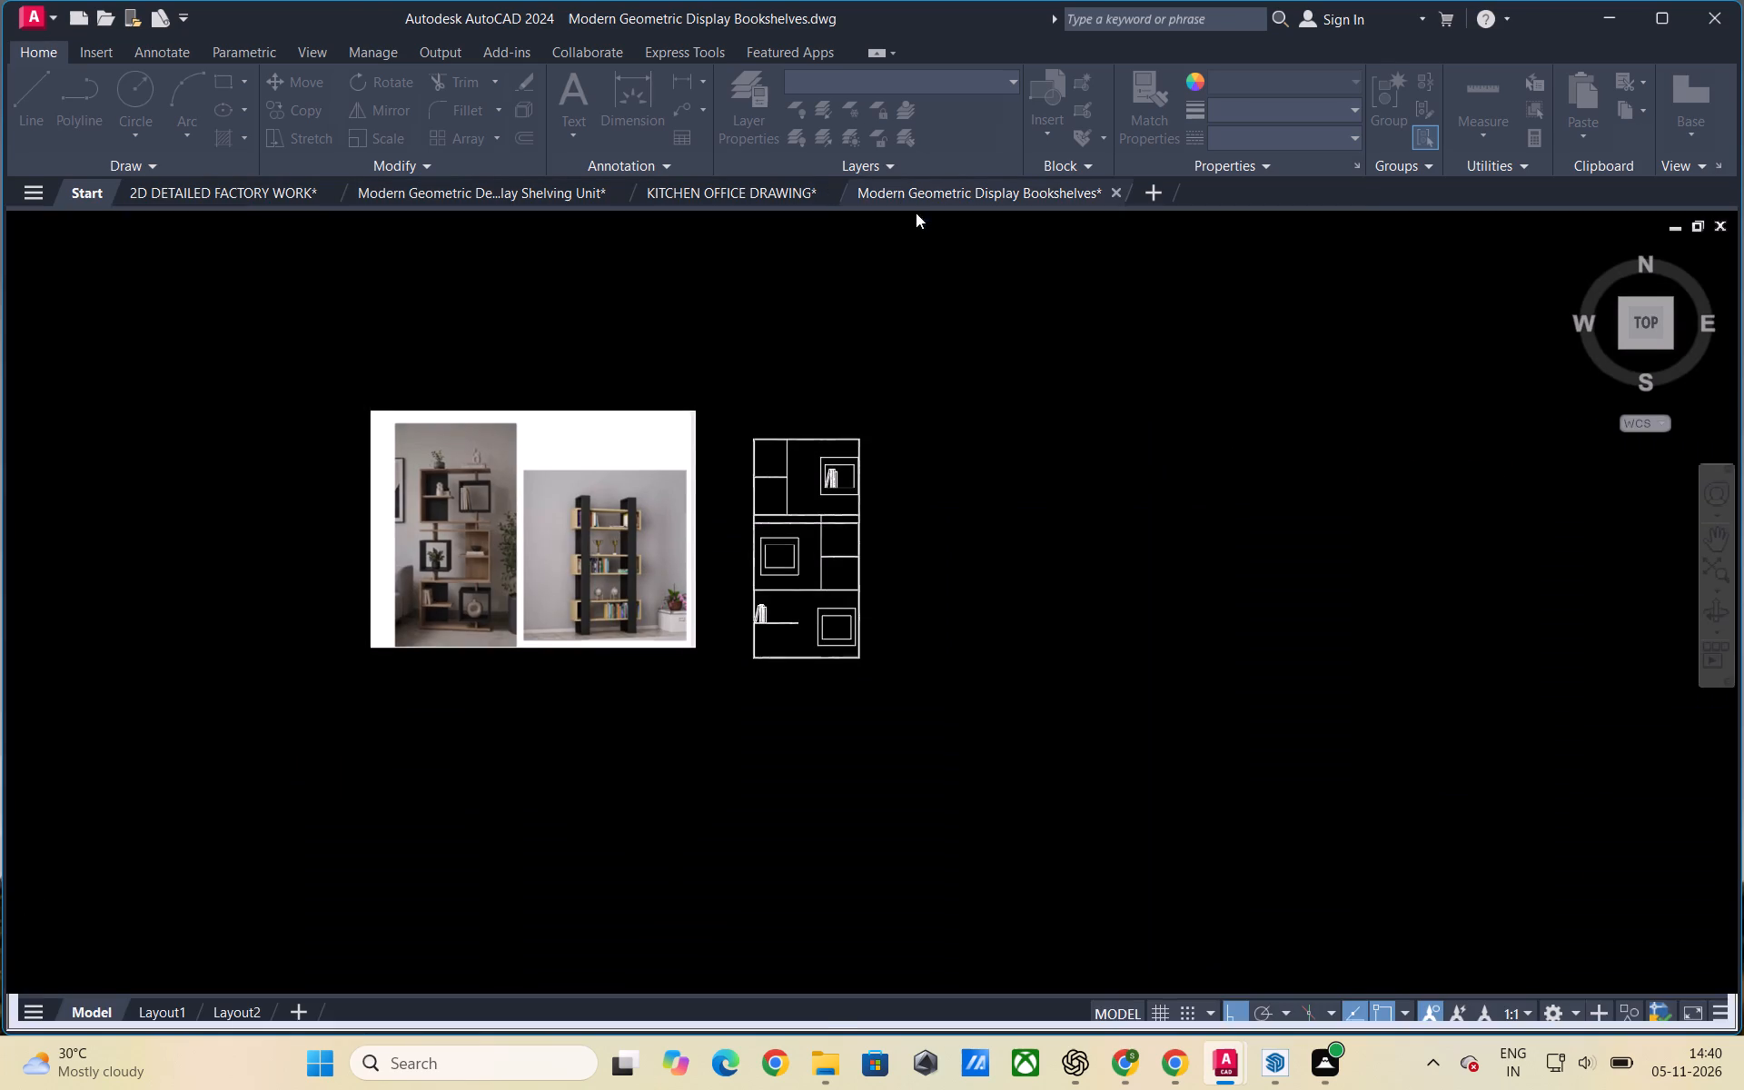
pyautogui.scroll(3, 701, 572)
pyautogui.scroll(1, 925, 474)
pyautogui.scroll(-2, 788, 446)
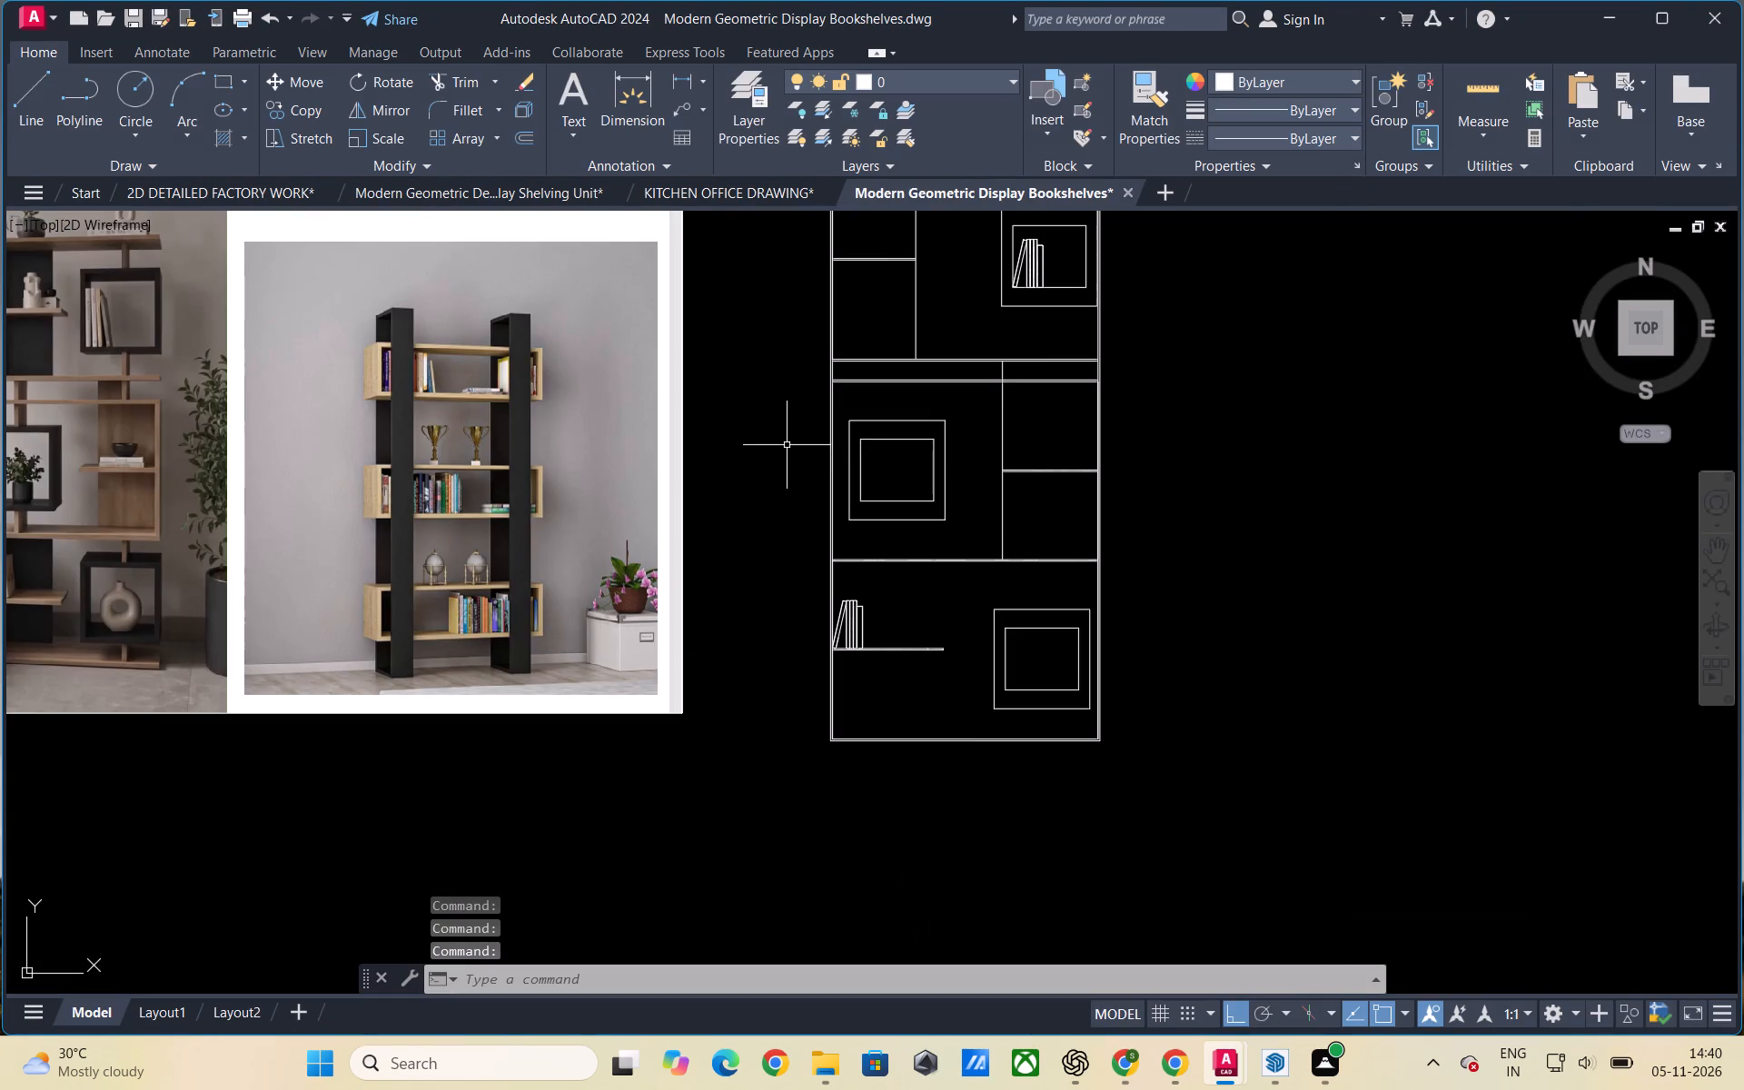
pyautogui.scroll(-2, 845, 712)
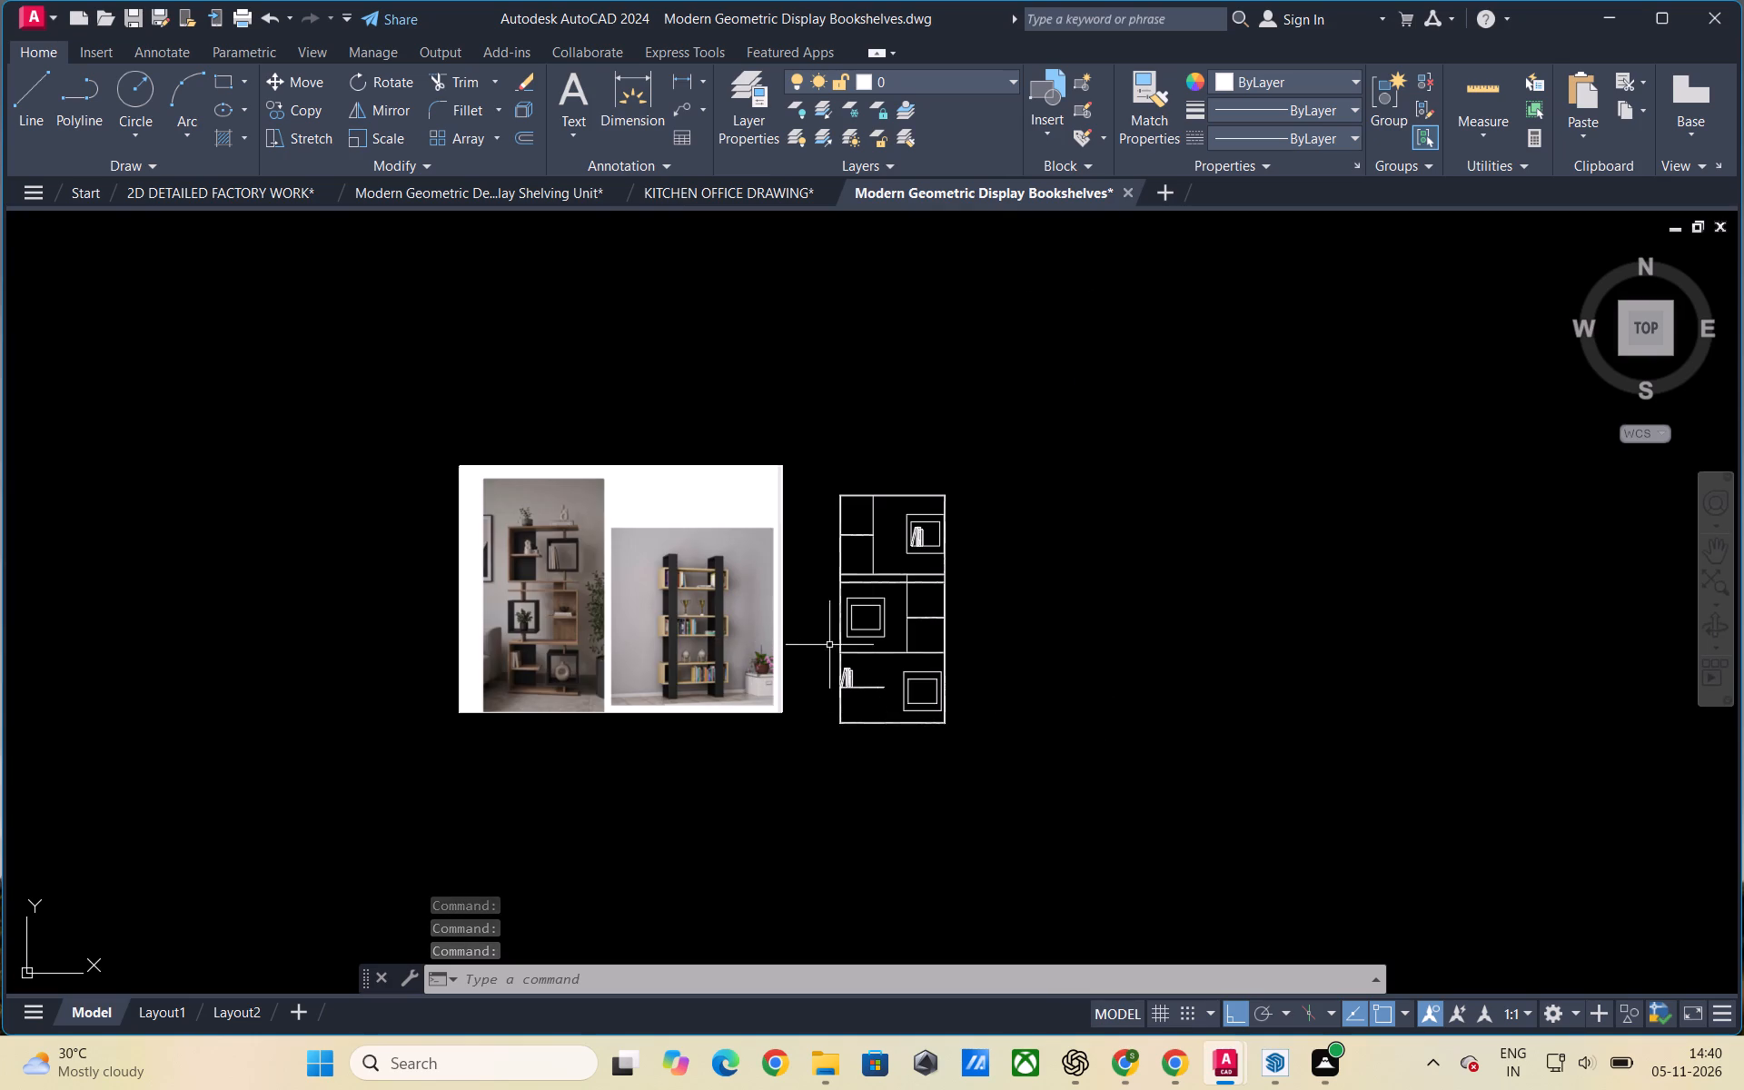
pyautogui.scroll(1, 907, 530)
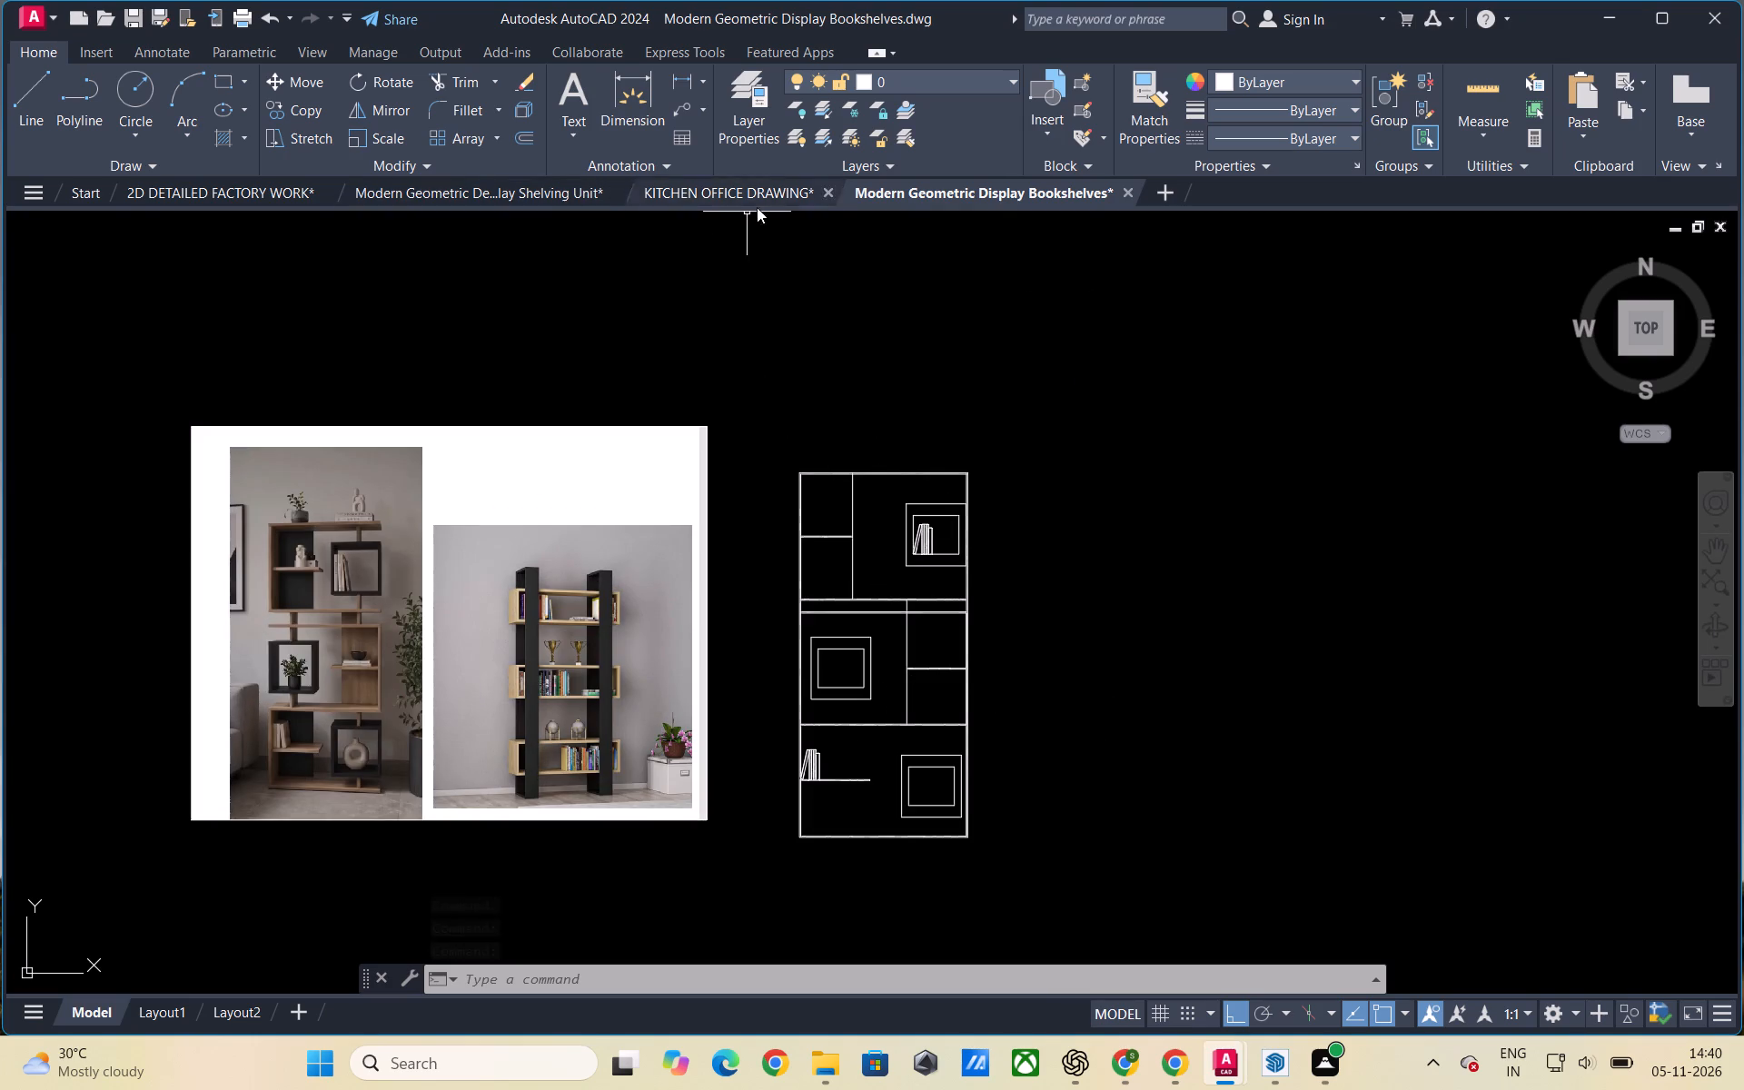
# Copy the pedestal planter from the circular frame in the Decorative Display Shelving Unit drawing onto the left end of the bookshelf's top board.
pyautogui.click(450, 192)
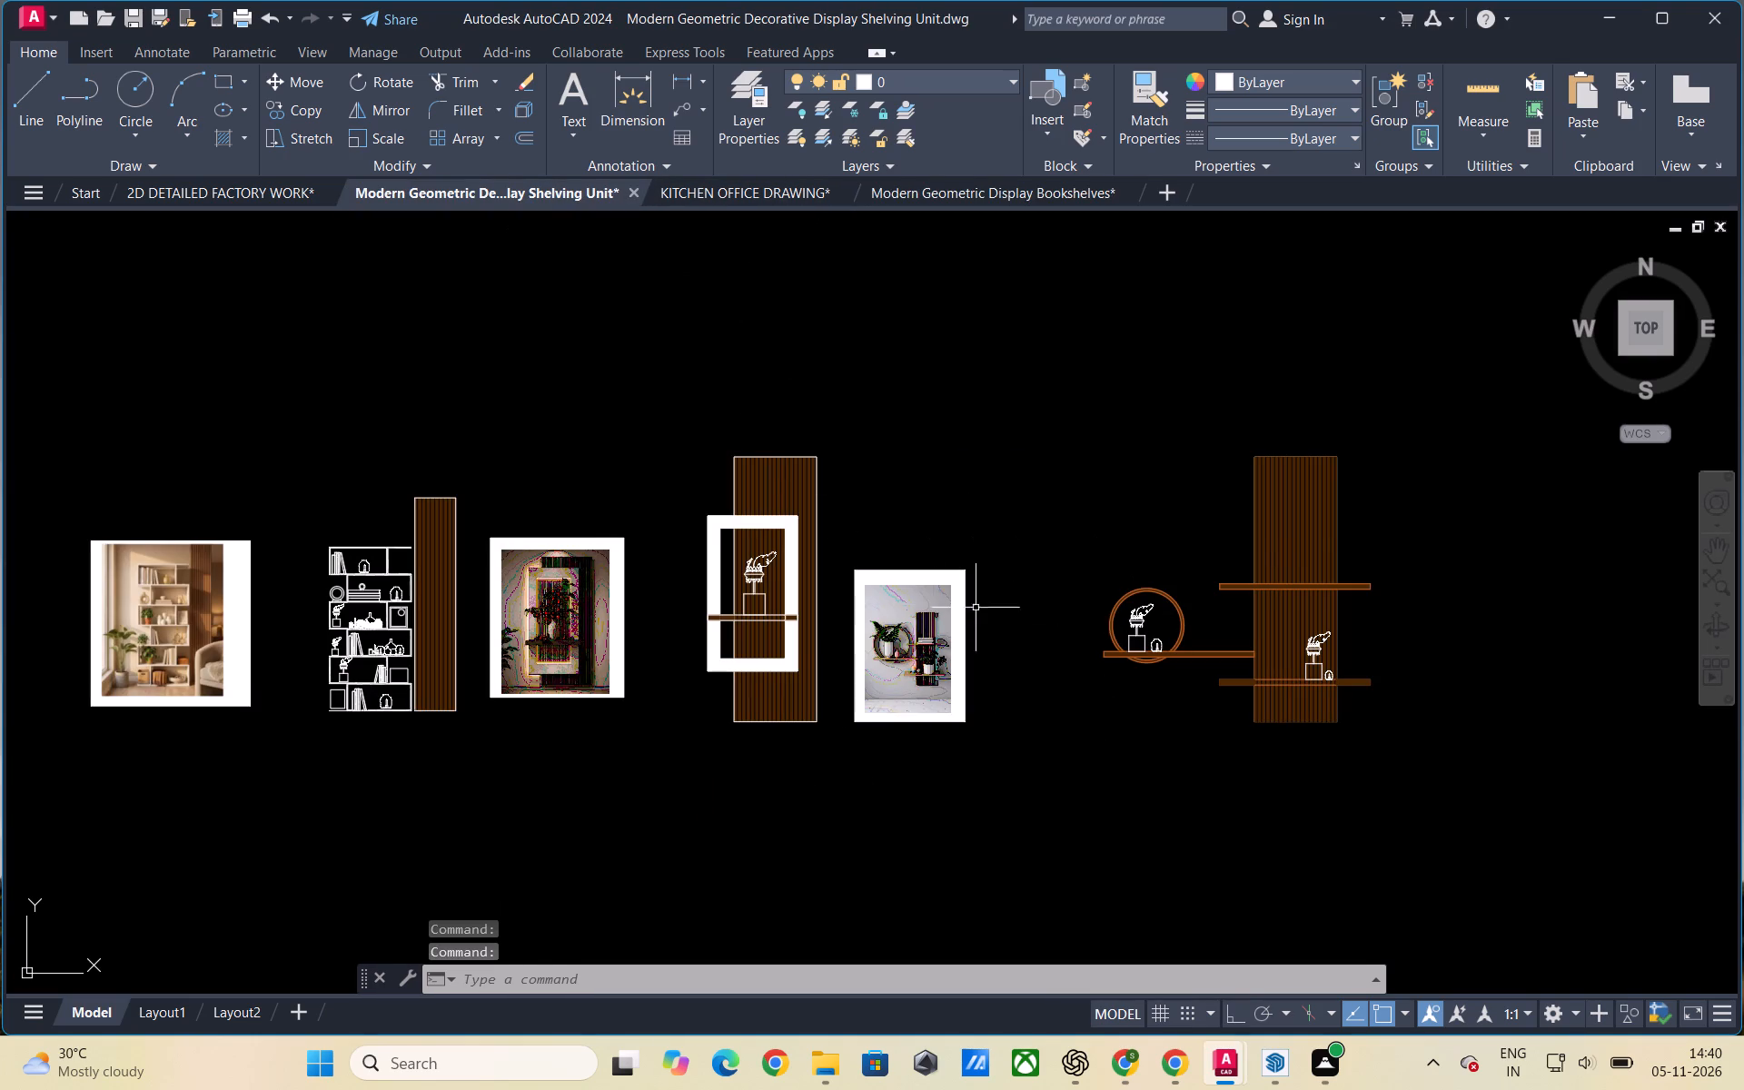
pyautogui.scroll(2, 1136, 630)
pyautogui.click(1122, 644)
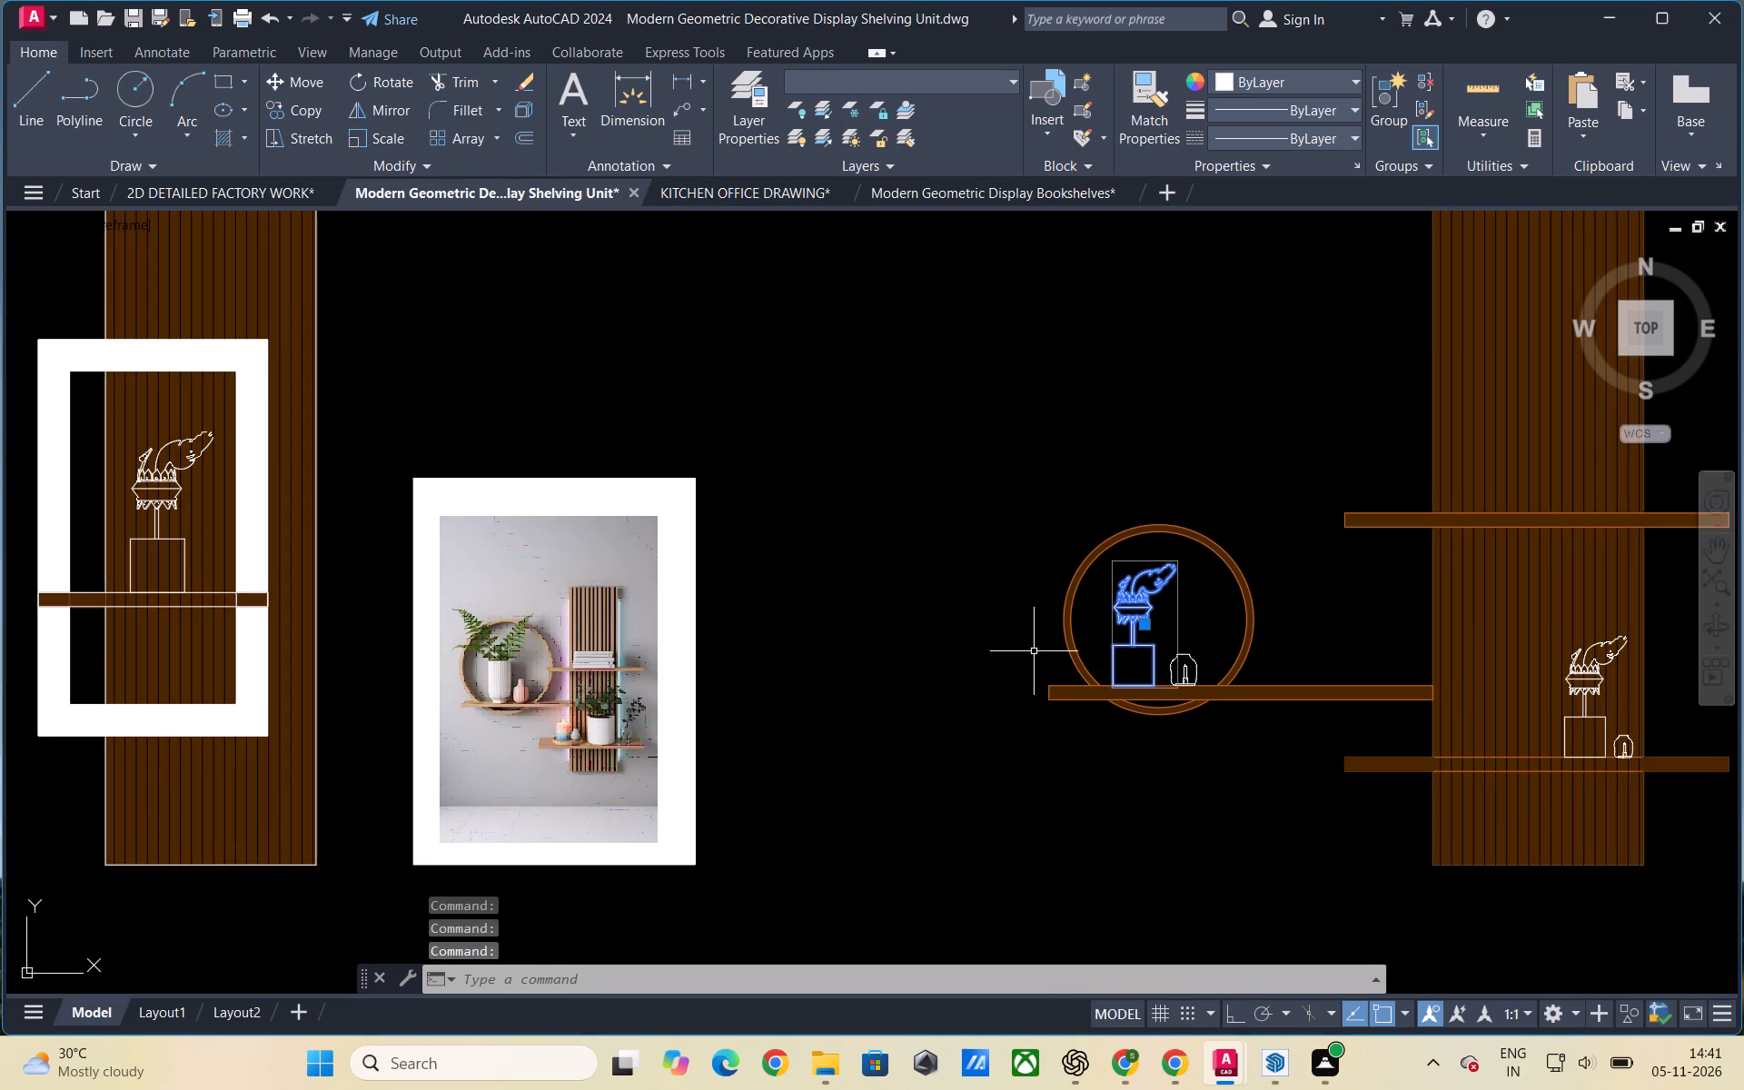
pyautogui.hotkey('ctrl', 'c')
pyautogui.click(986, 187)
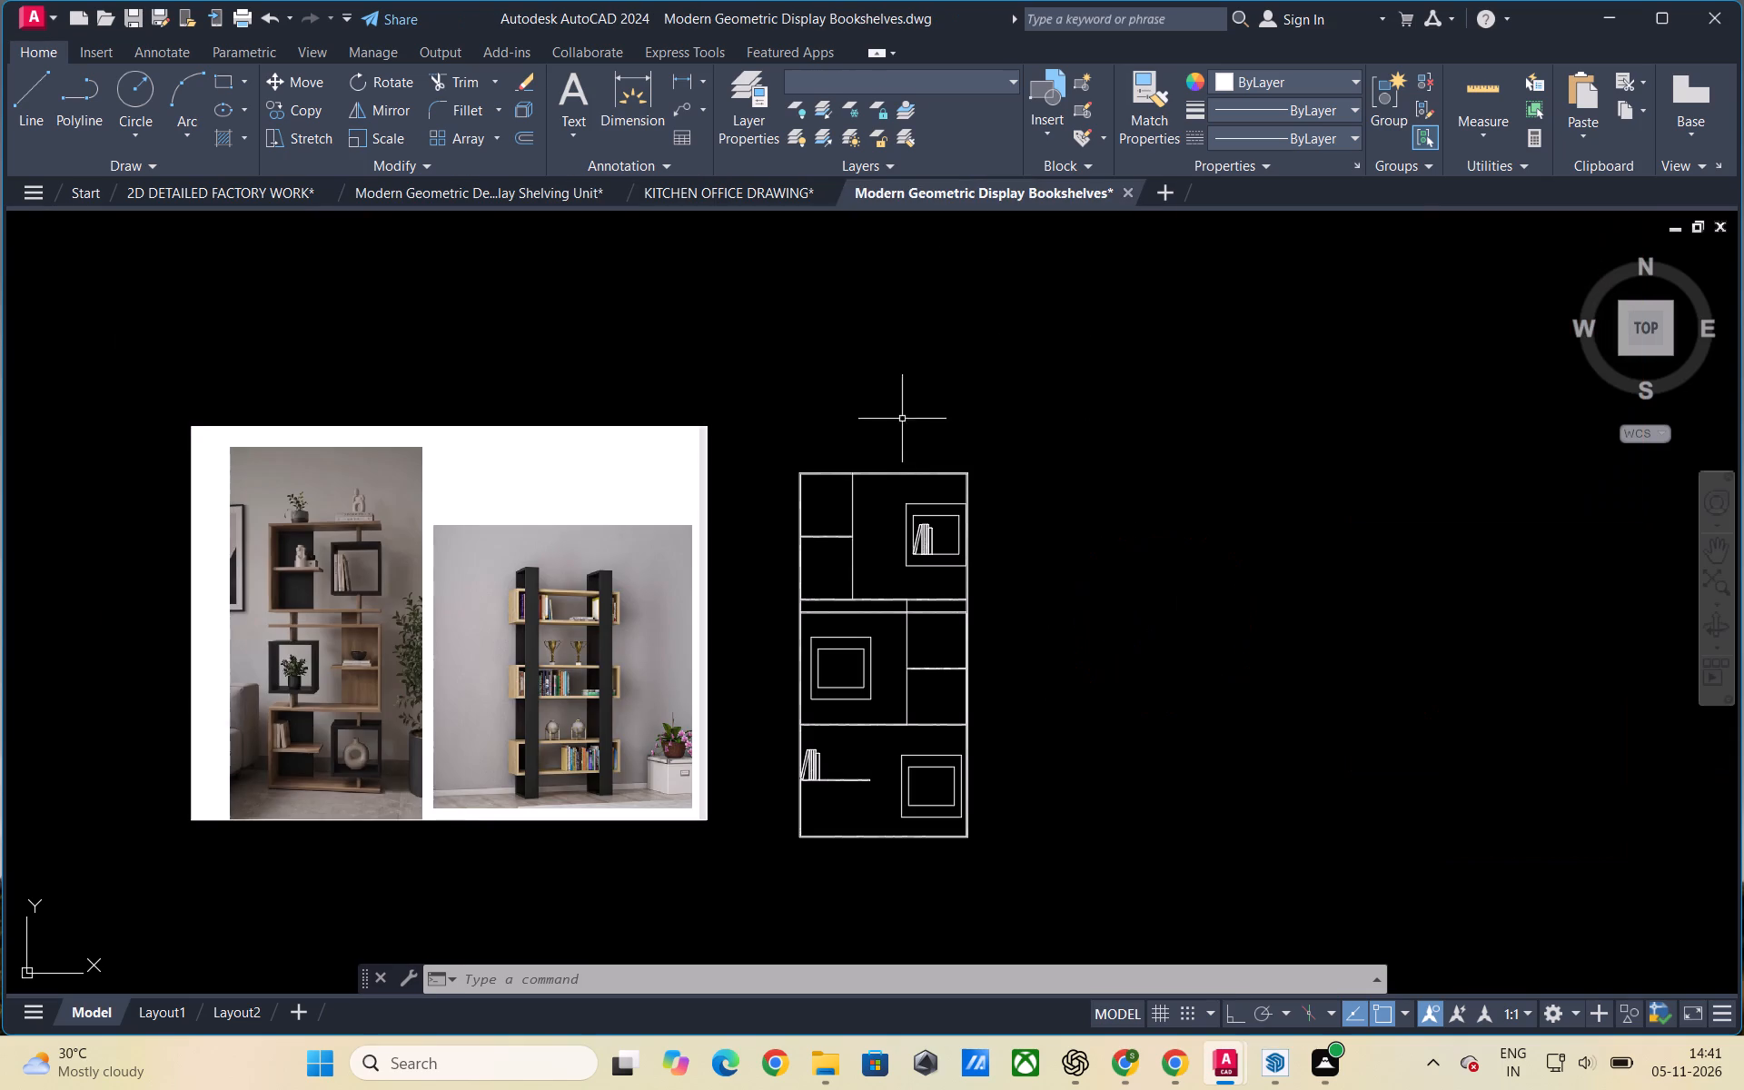
pyautogui.scroll(1, 887, 691)
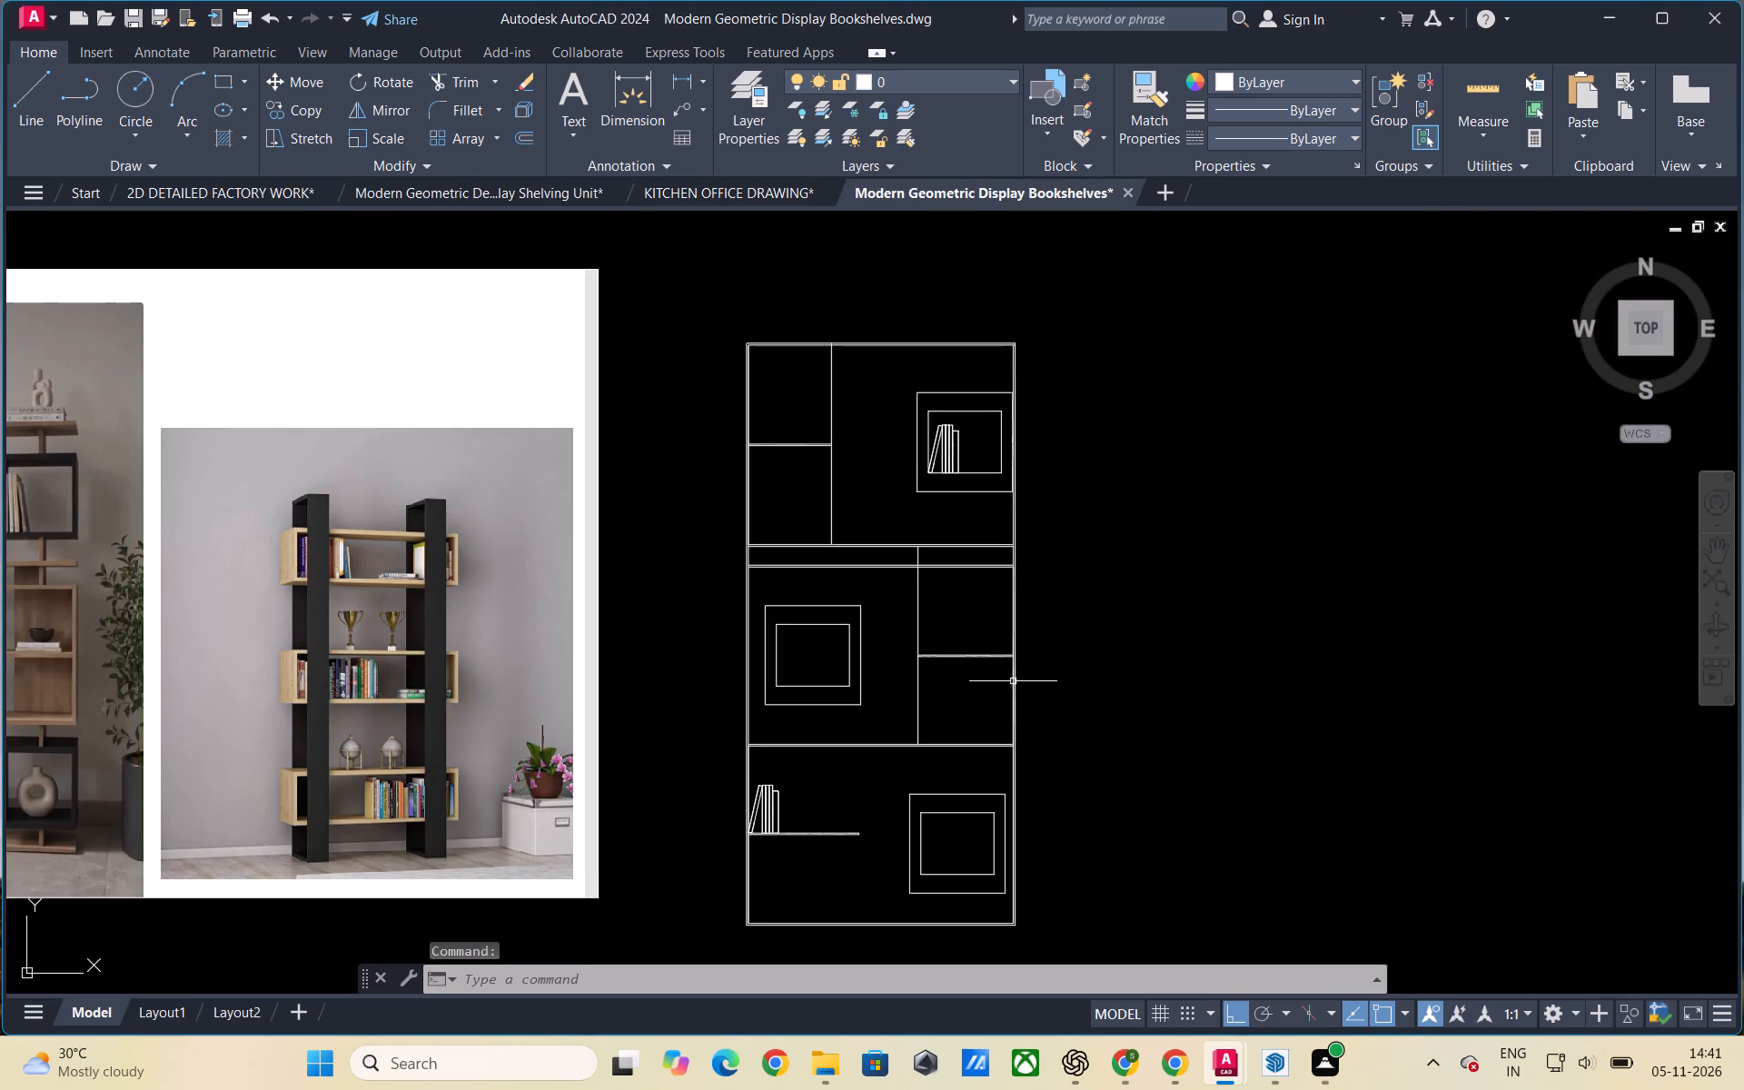
pyautogui.hotkey('ctrl', 'v')
pyautogui.scroll(-1, 997, 435)
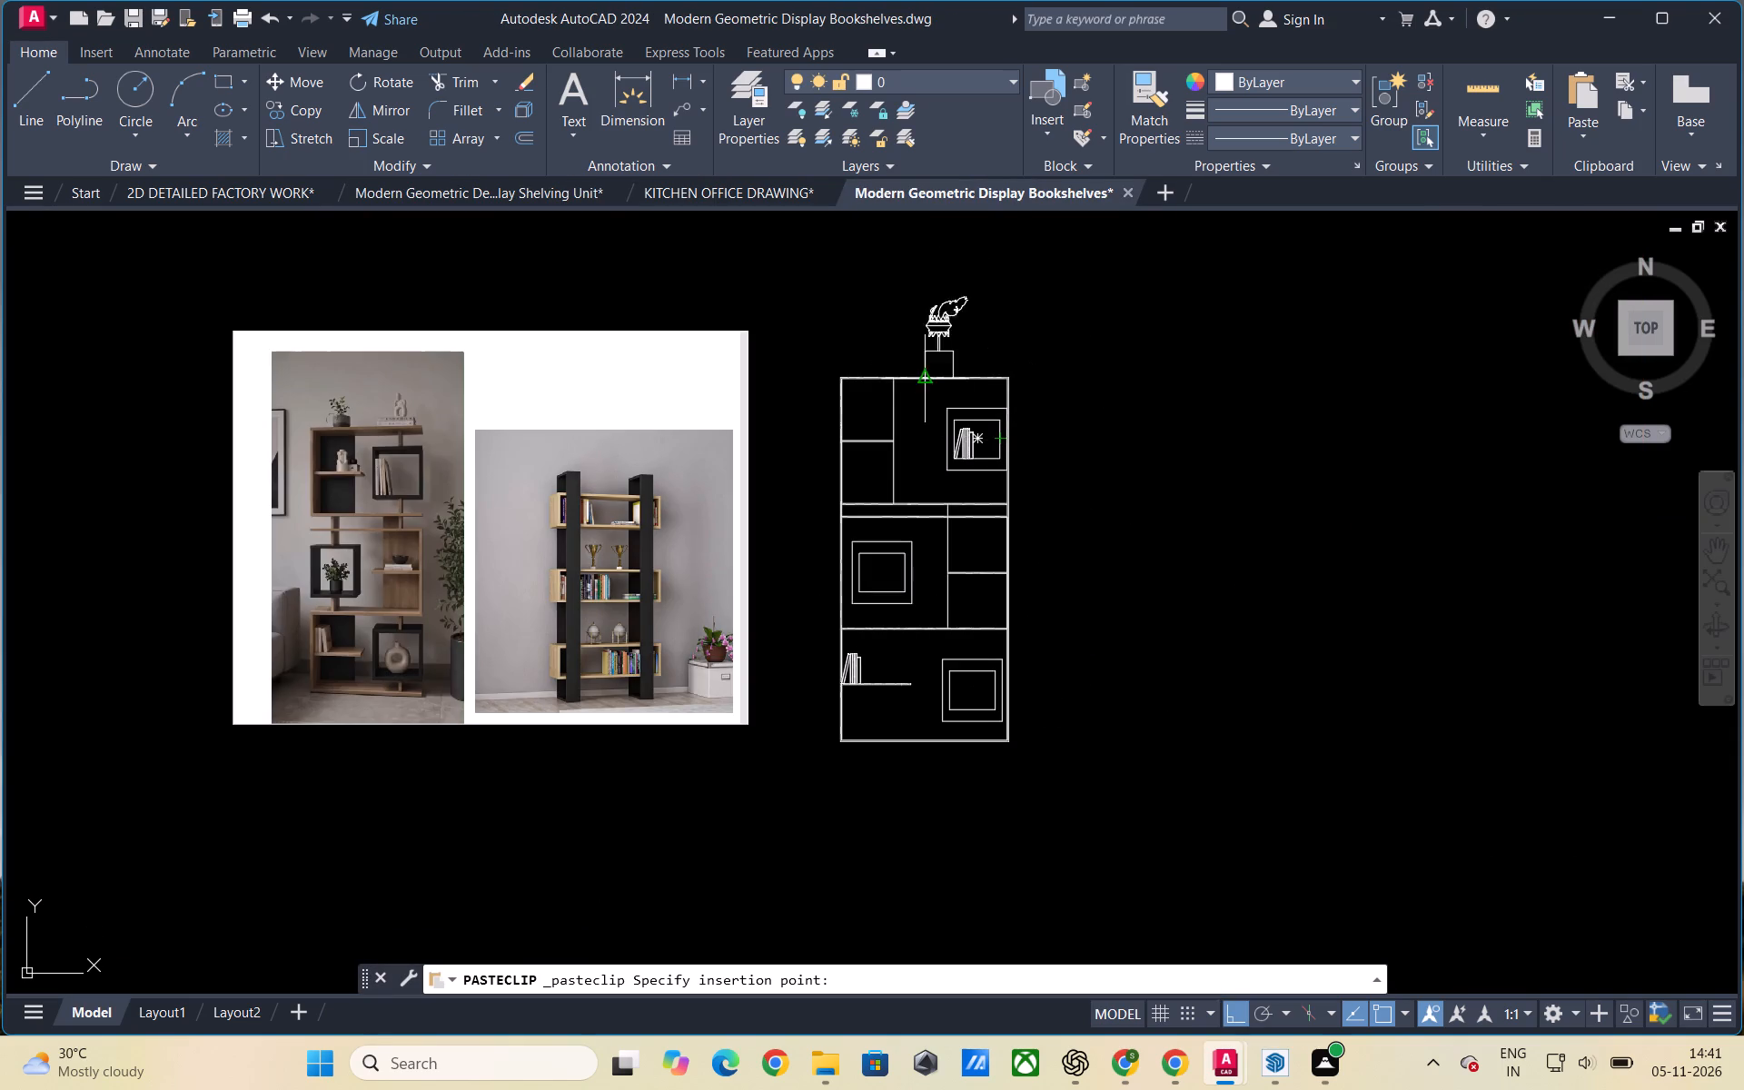
pyautogui.click(851, 370)
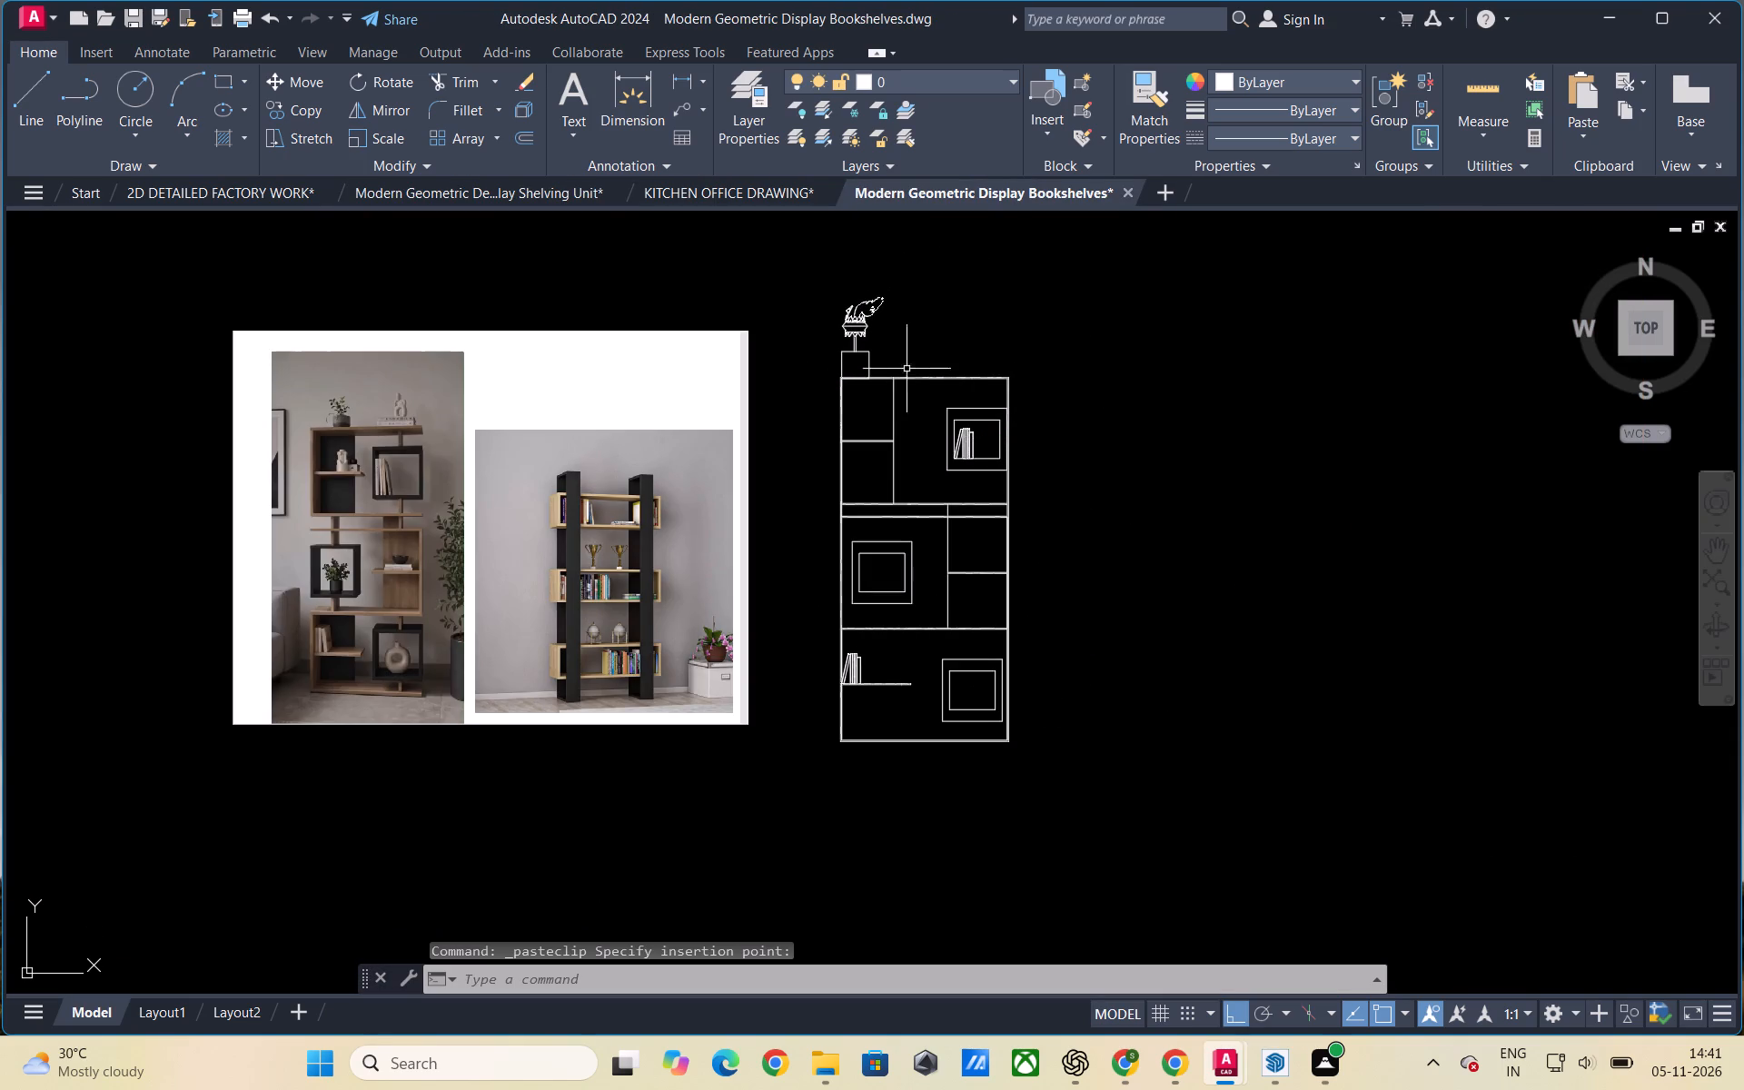
pyautogui.press('Escape')
pyautogui.scroll(2, 841, 362)
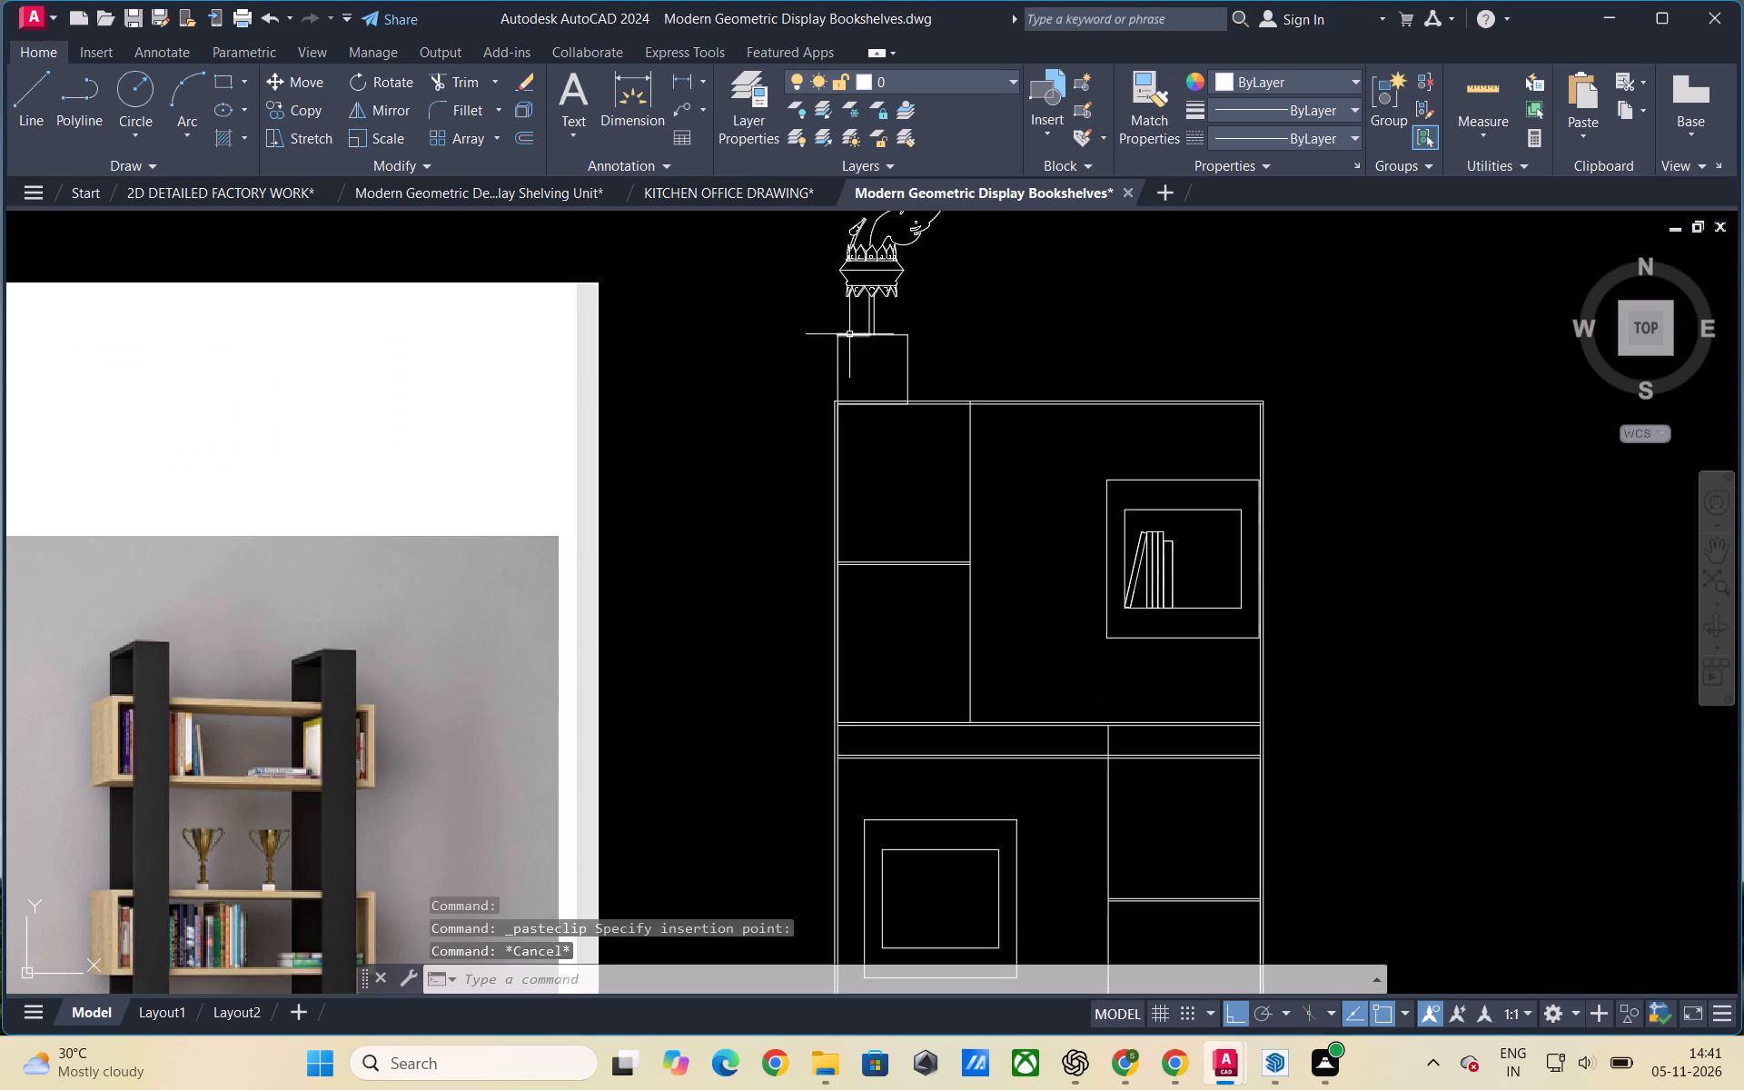
pyautogui.click(849, 334)
pyautogui.press('Escape')
pyautogui.press('Escape')
pyautogui.scroll(-1, 767, 326)
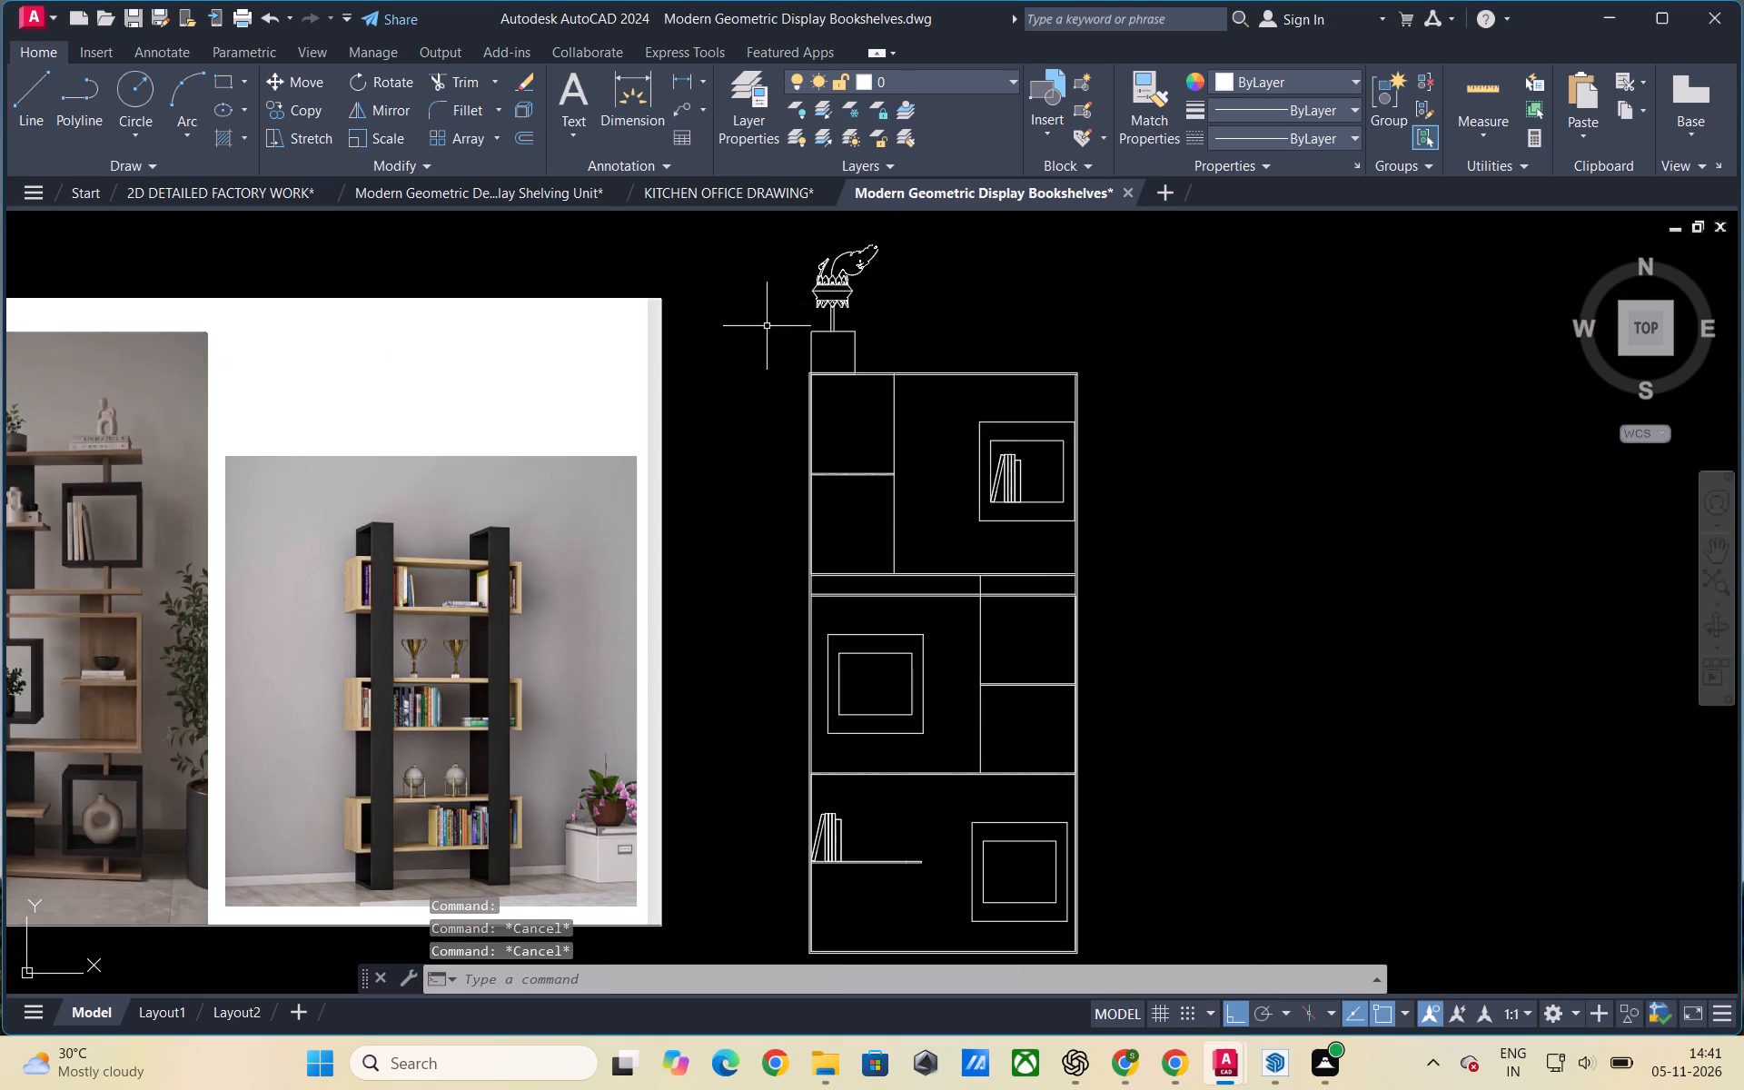
# Detach the KITCHEN OFFICE DRAWING into its own floating window and return to the bookshelf drawing.
pyautogui.moveTo(697, 199); pyautogui.dragTo(616, 228)
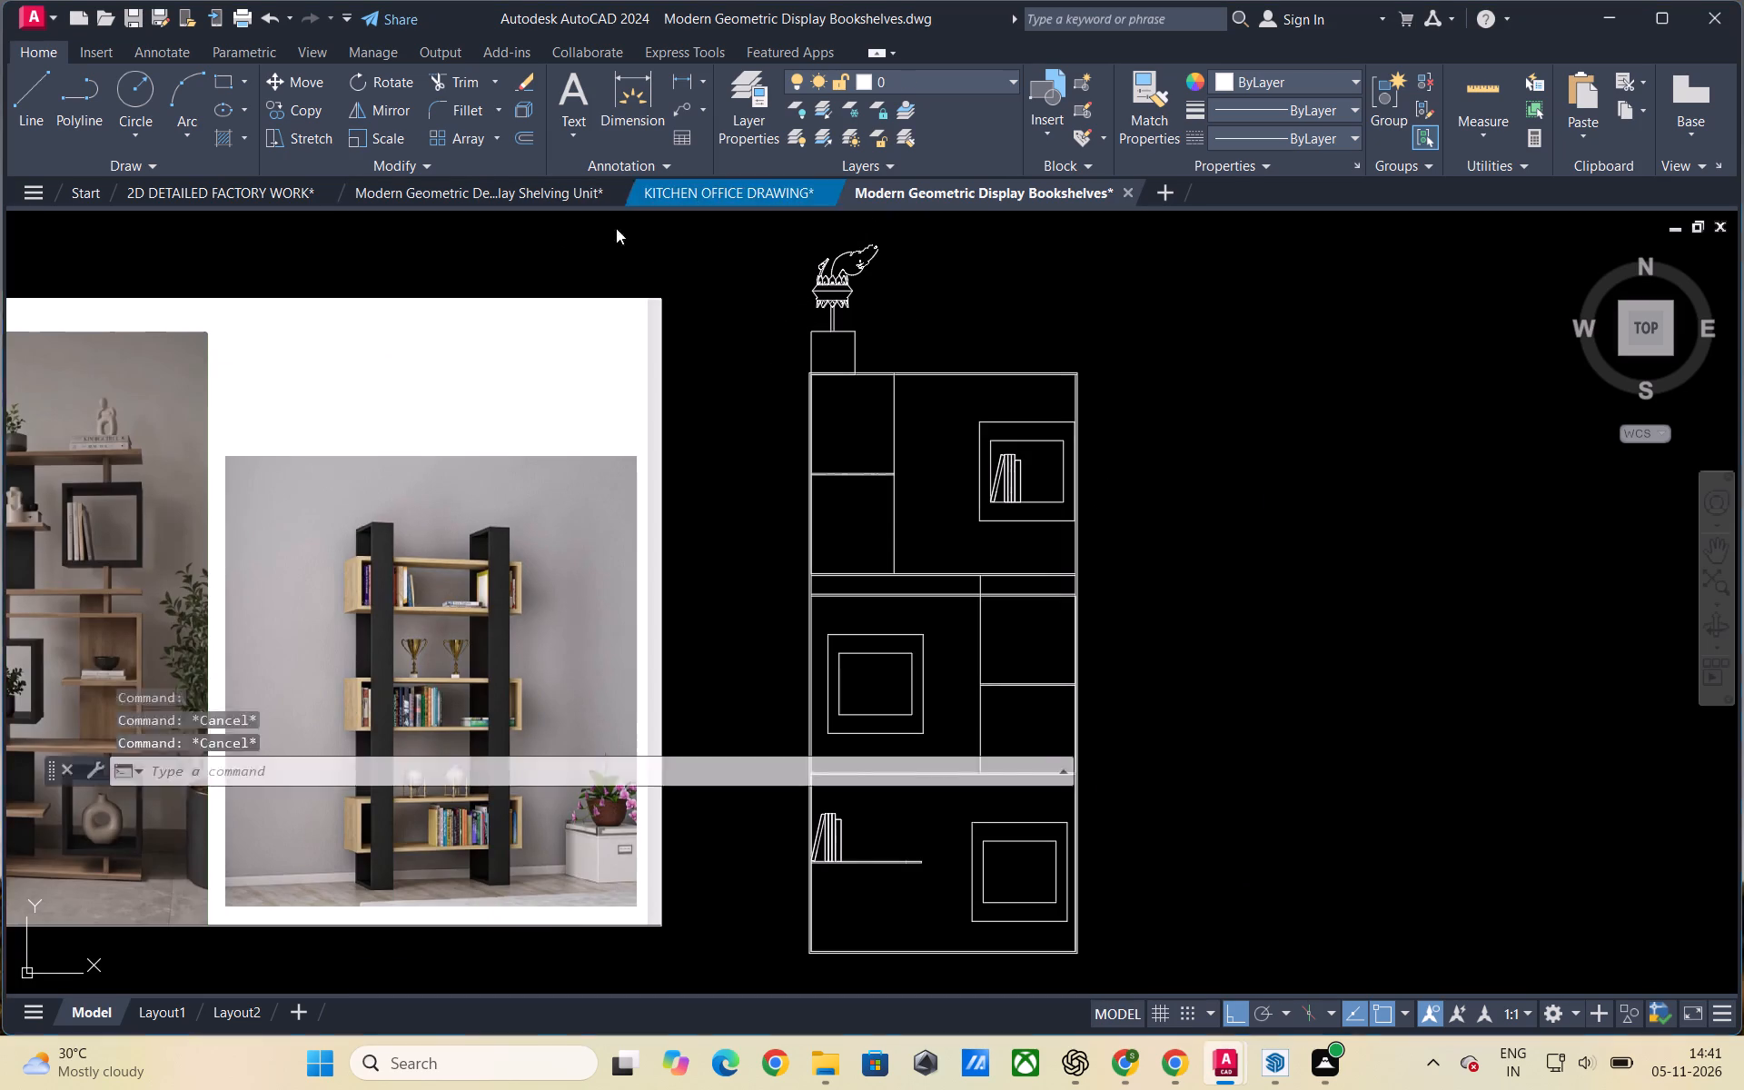
pyautogui.moveTo(616, 228); pyautogui.dragTo(370, 220)
pyautogui.click(1383, 457)
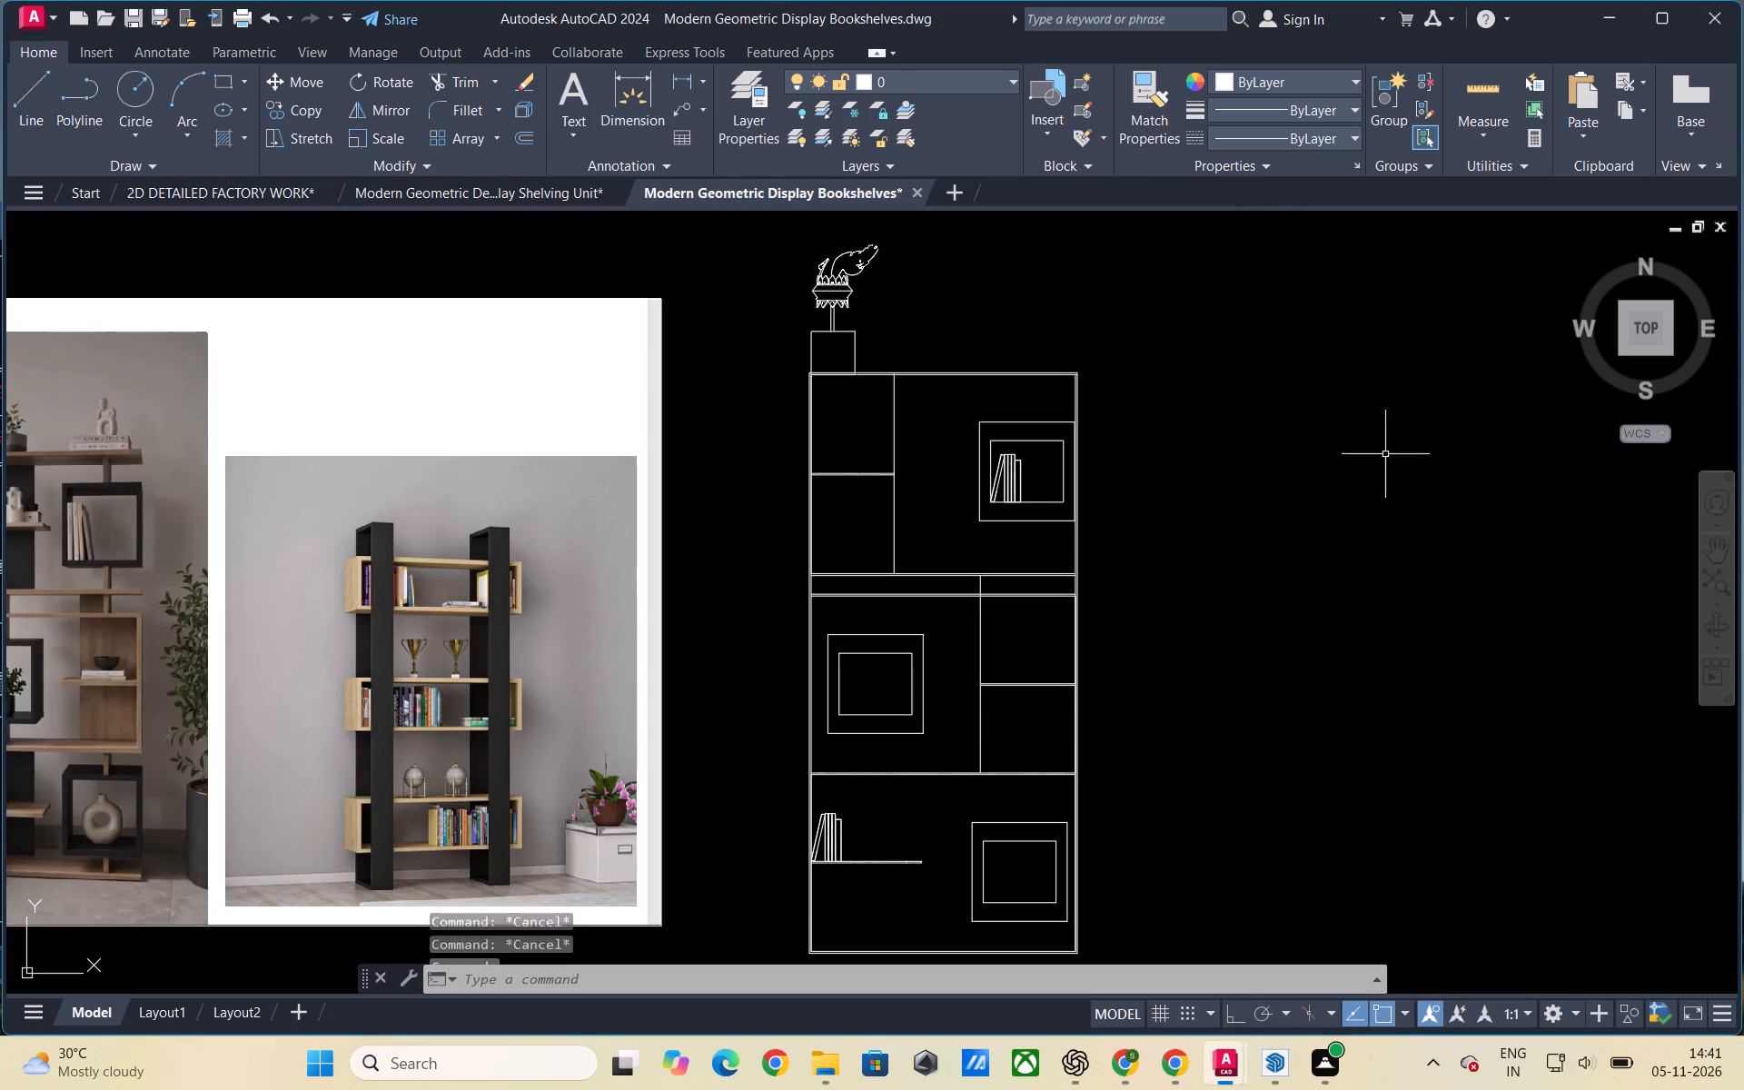
# Copy the pedestal planter from the circular frame in the Decorative Display Shelving Unit drawing into the empty space beside the bookshelf's right side.
pyautogui.click(455, 191)
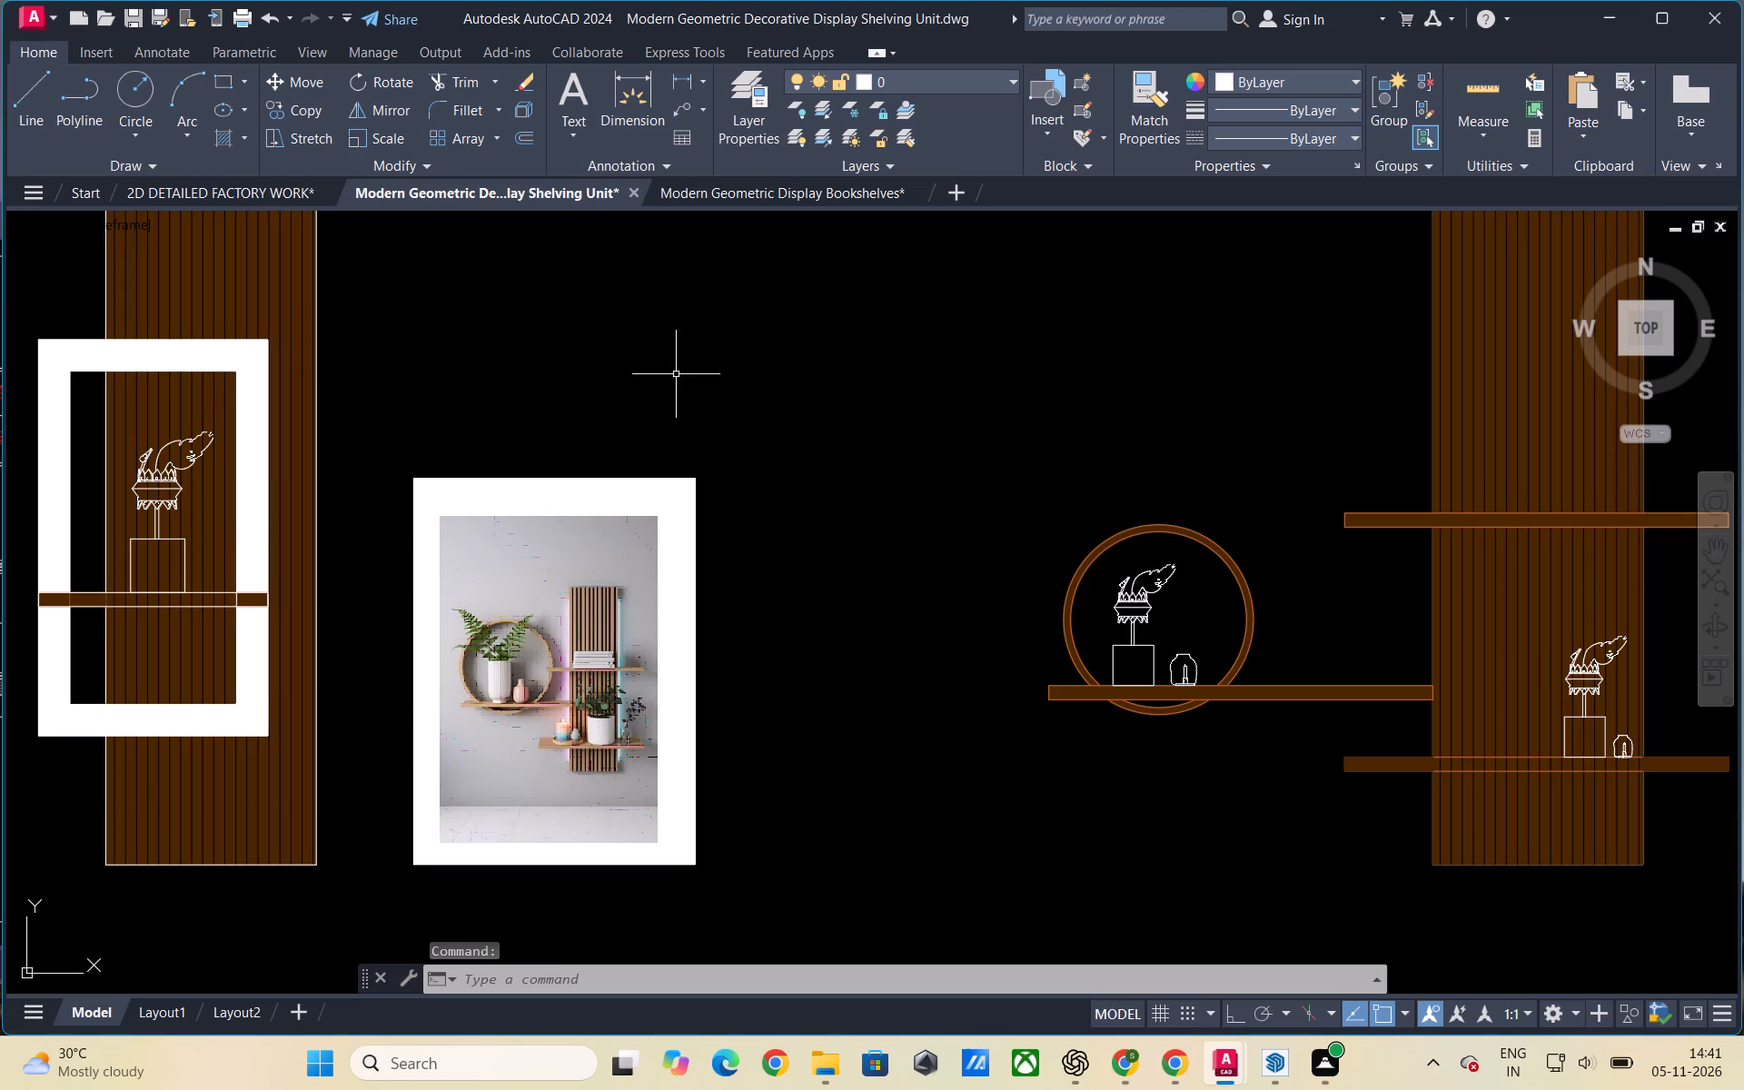
pyautogui.scroll(-3, 507, 474)
pyautogui.scroll(3, 671, 581)
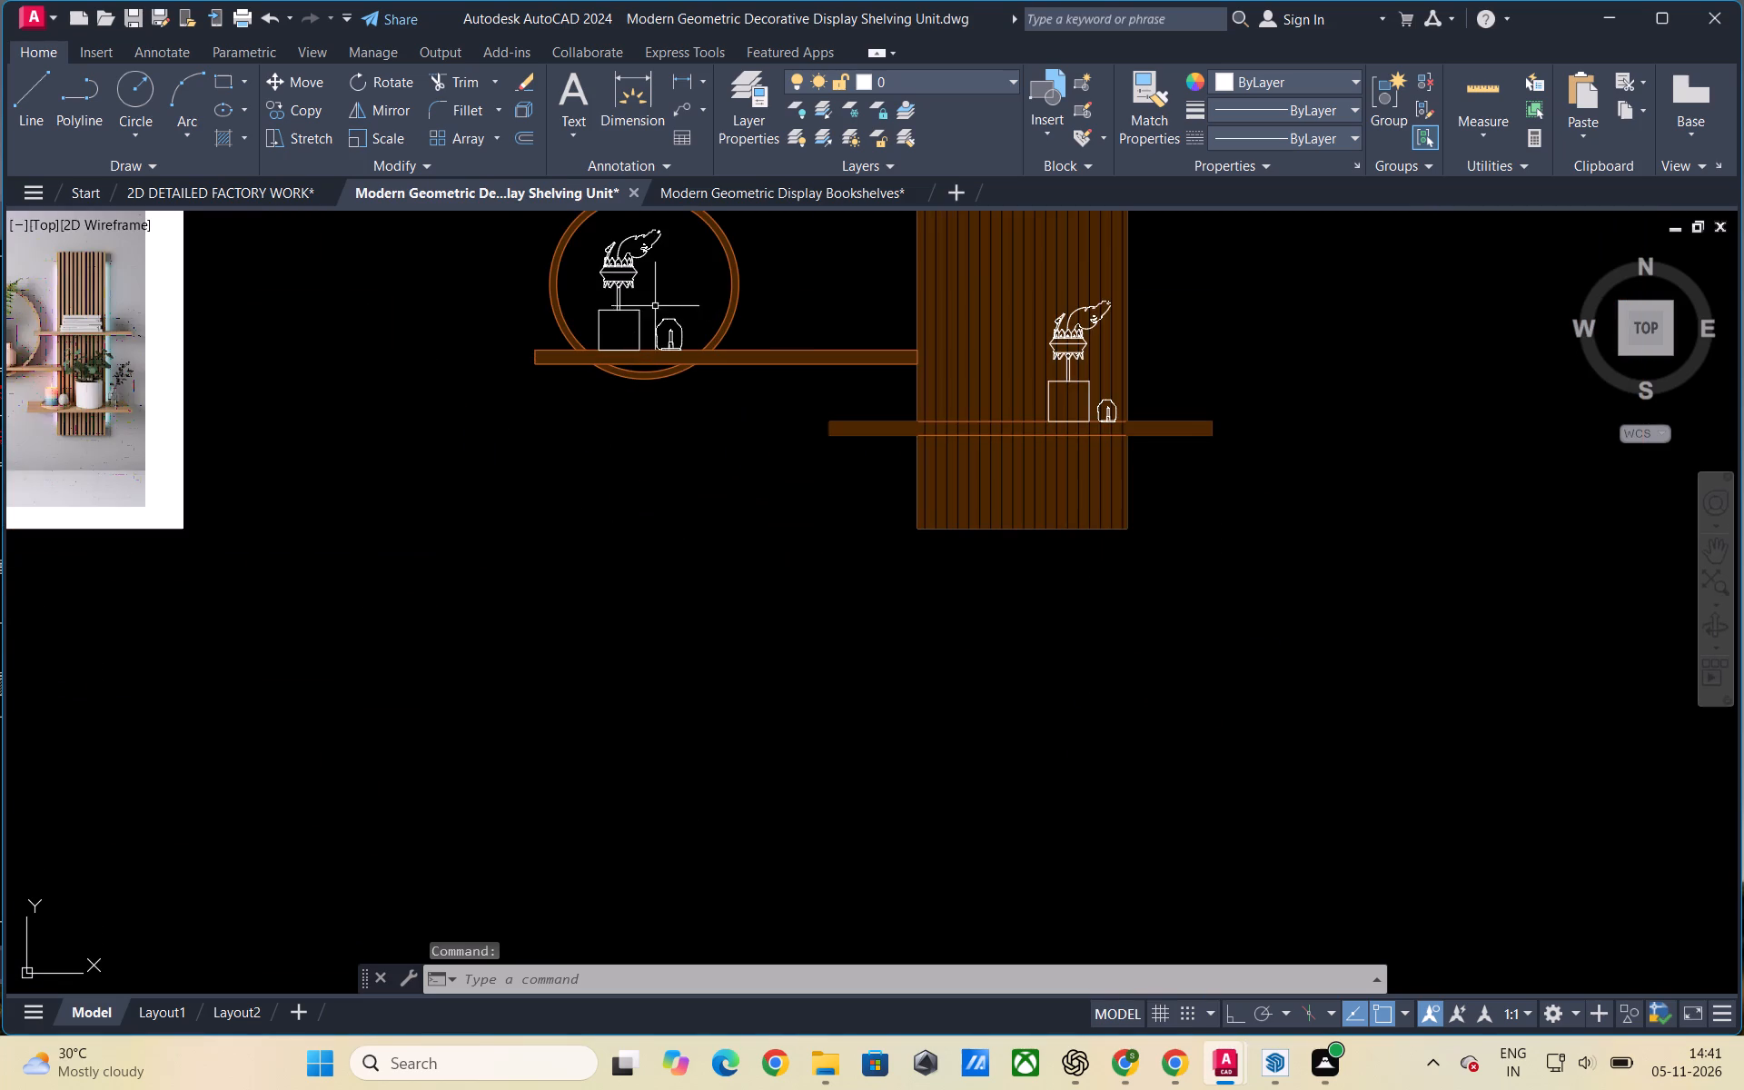
pyautogui.scroll(2, 653, 306)
pyautogui.click(613, 339)
pyautogui.hotkey('ctrl', 'c')
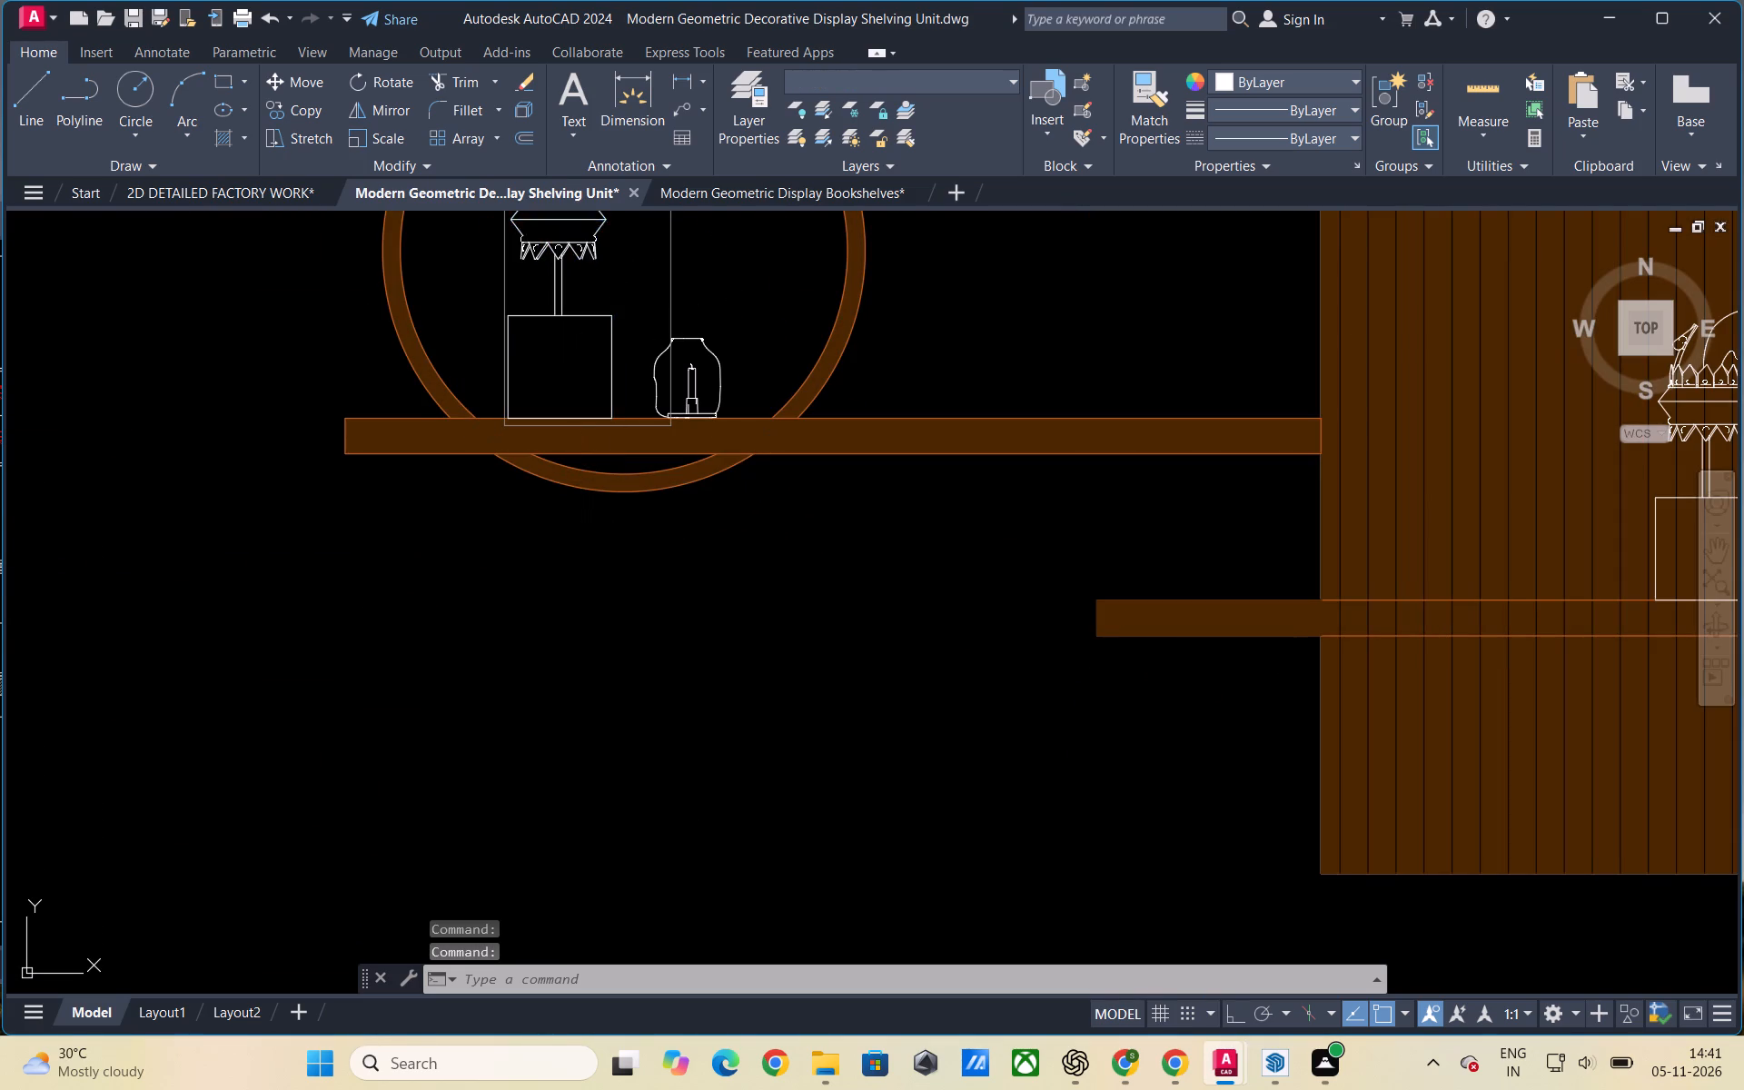
pyautogui.click(716, 196)
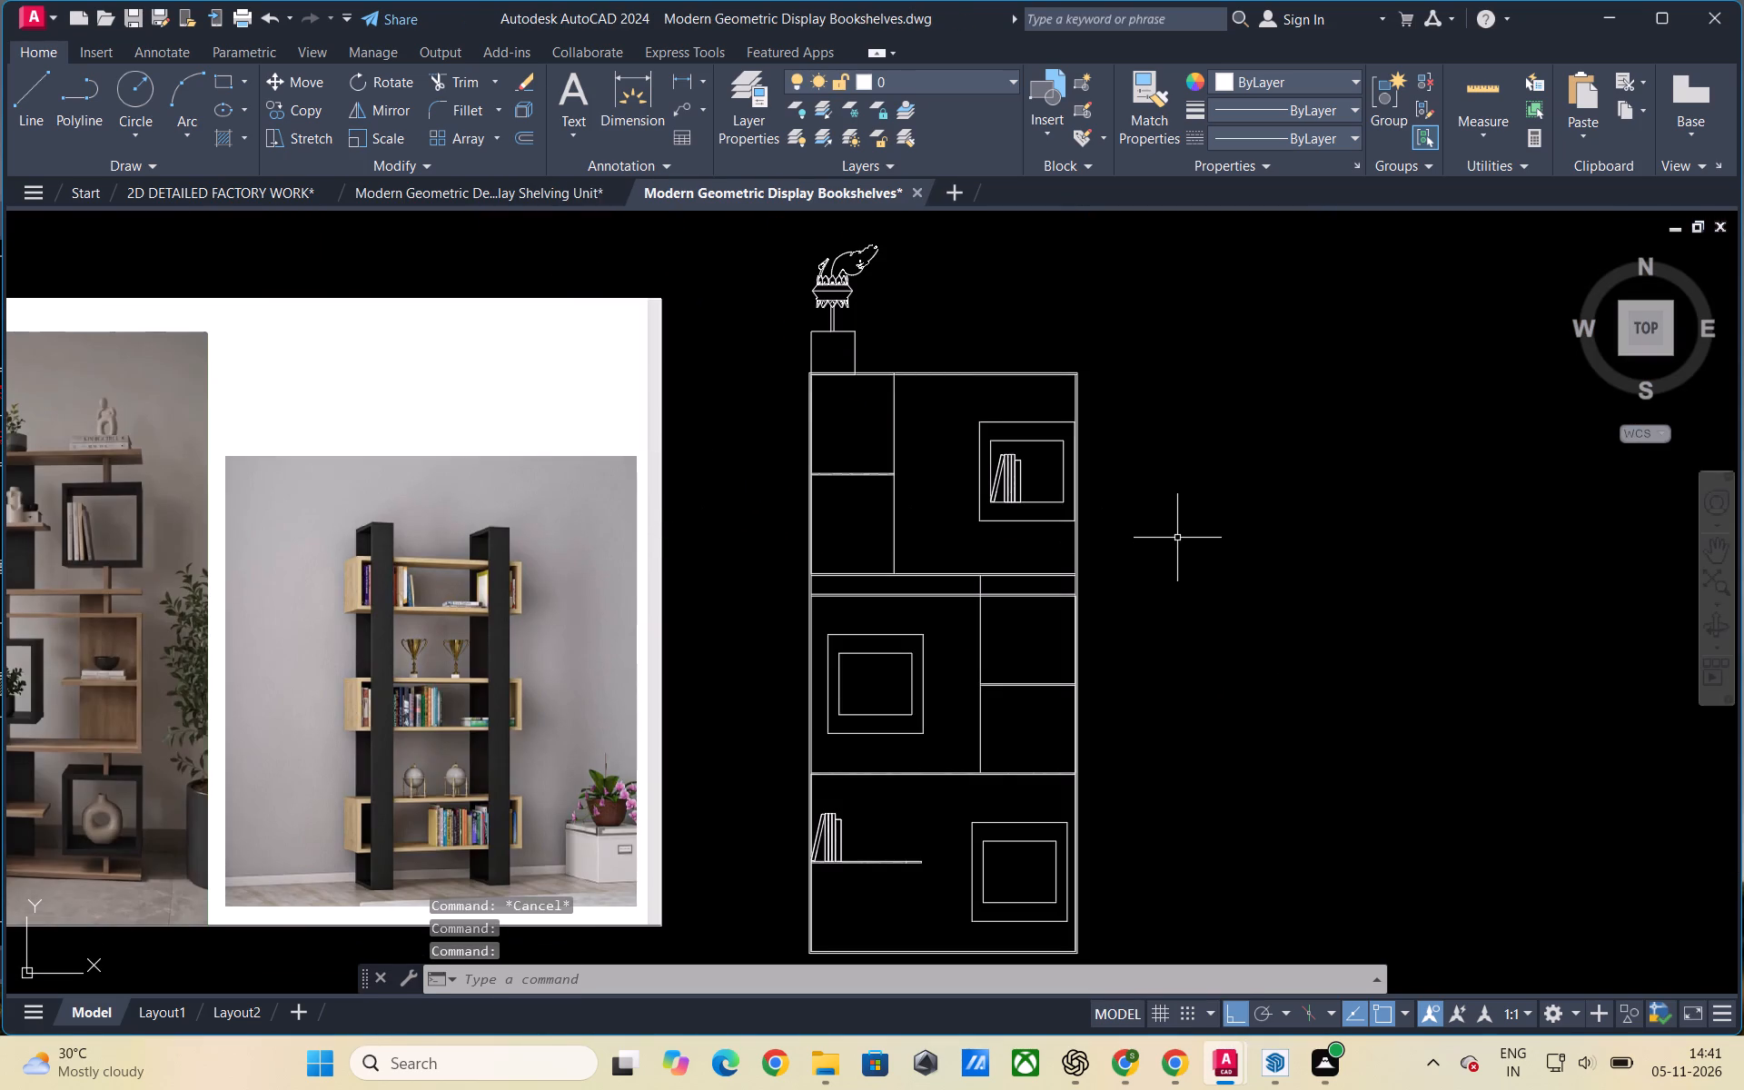
pyautogui.hotkey('ctrl', 'v')
pyautogui.click(1183, 494)
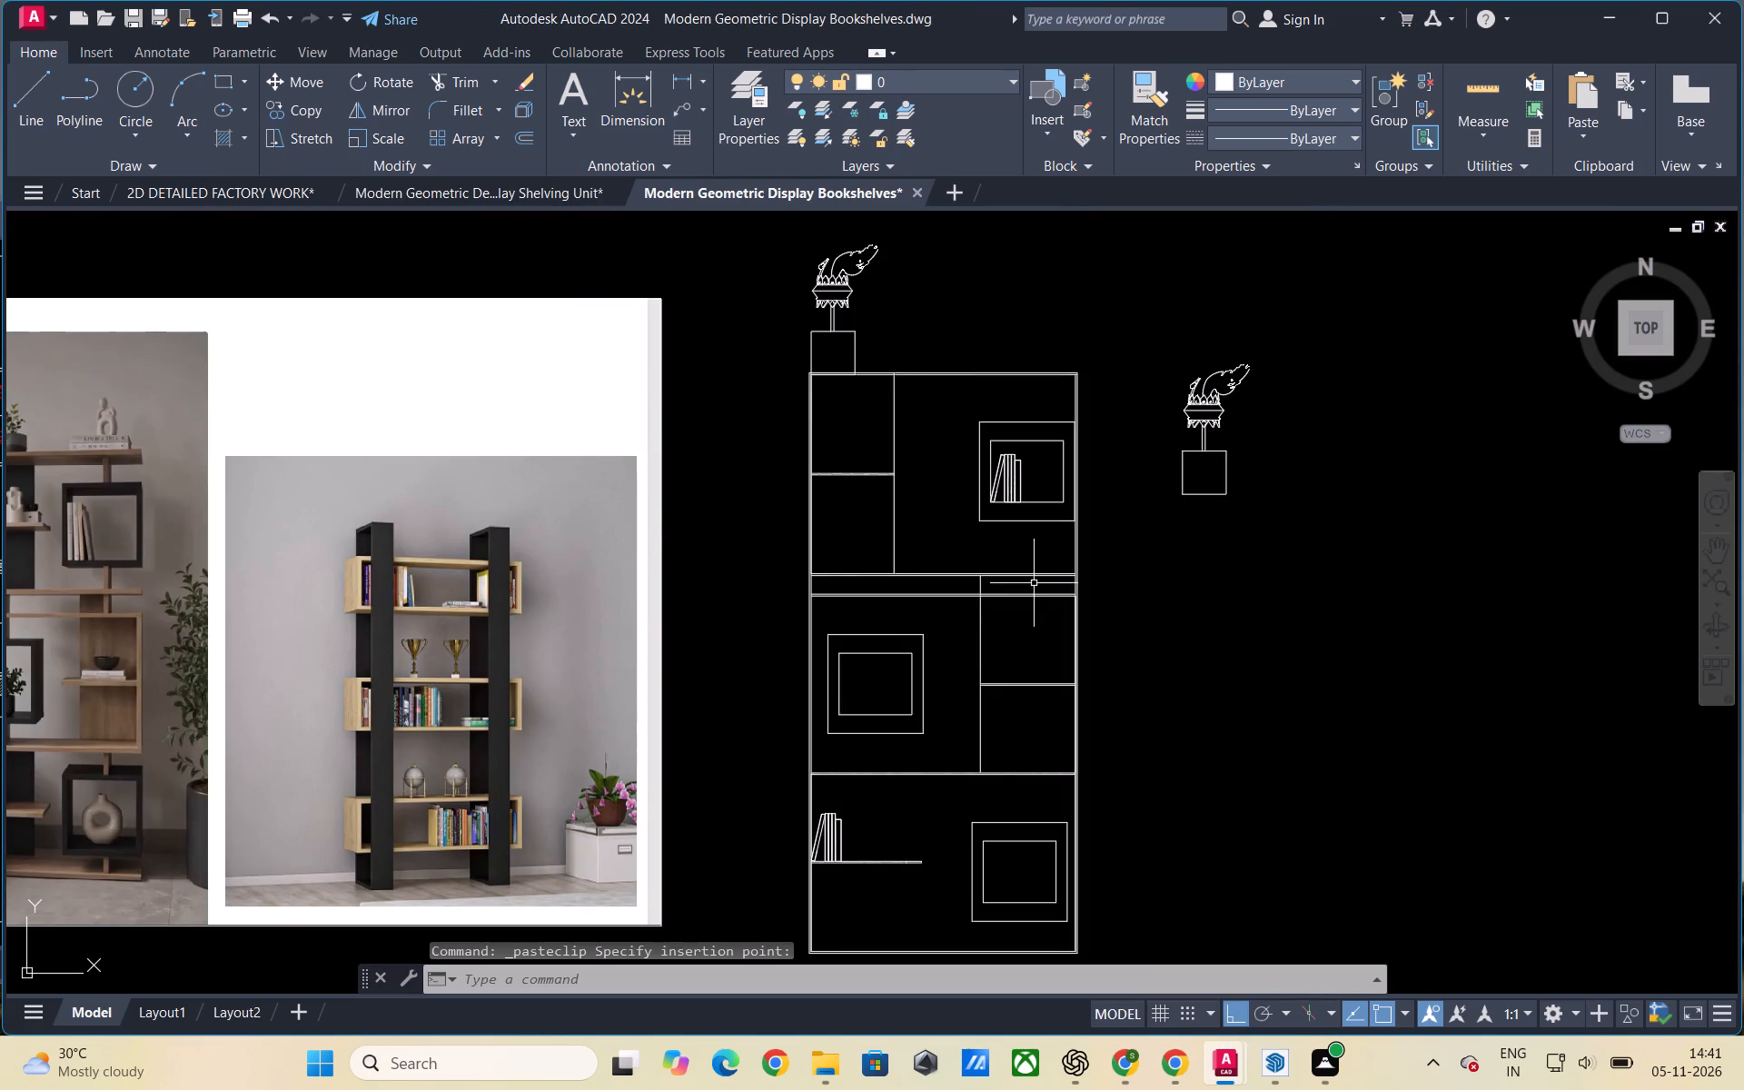
# Scale the pasted pedestal planter down freehand from its base's lower-left corner to a size that fits inside the square display frames.
pyautogui.scroll(-1, 1061, 580)
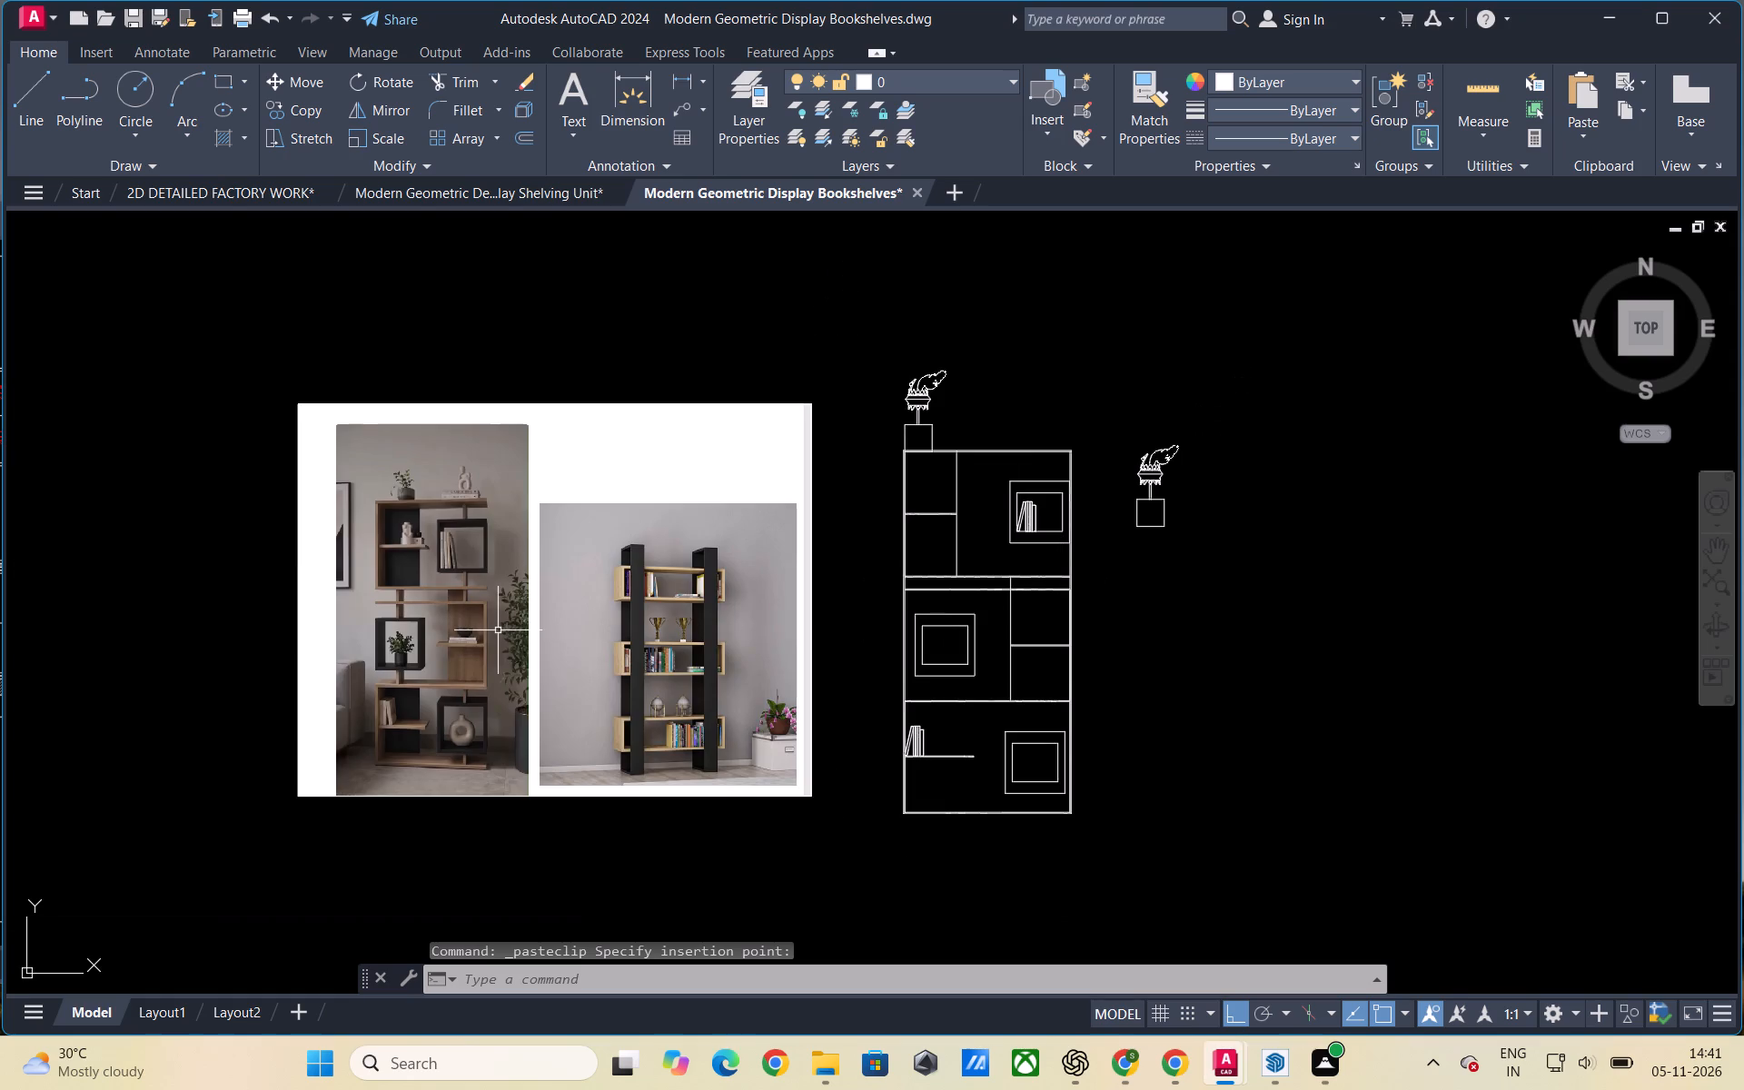
pyautogui.moveTo(1195, 555); pyautogui.dragTo(1180, 529)
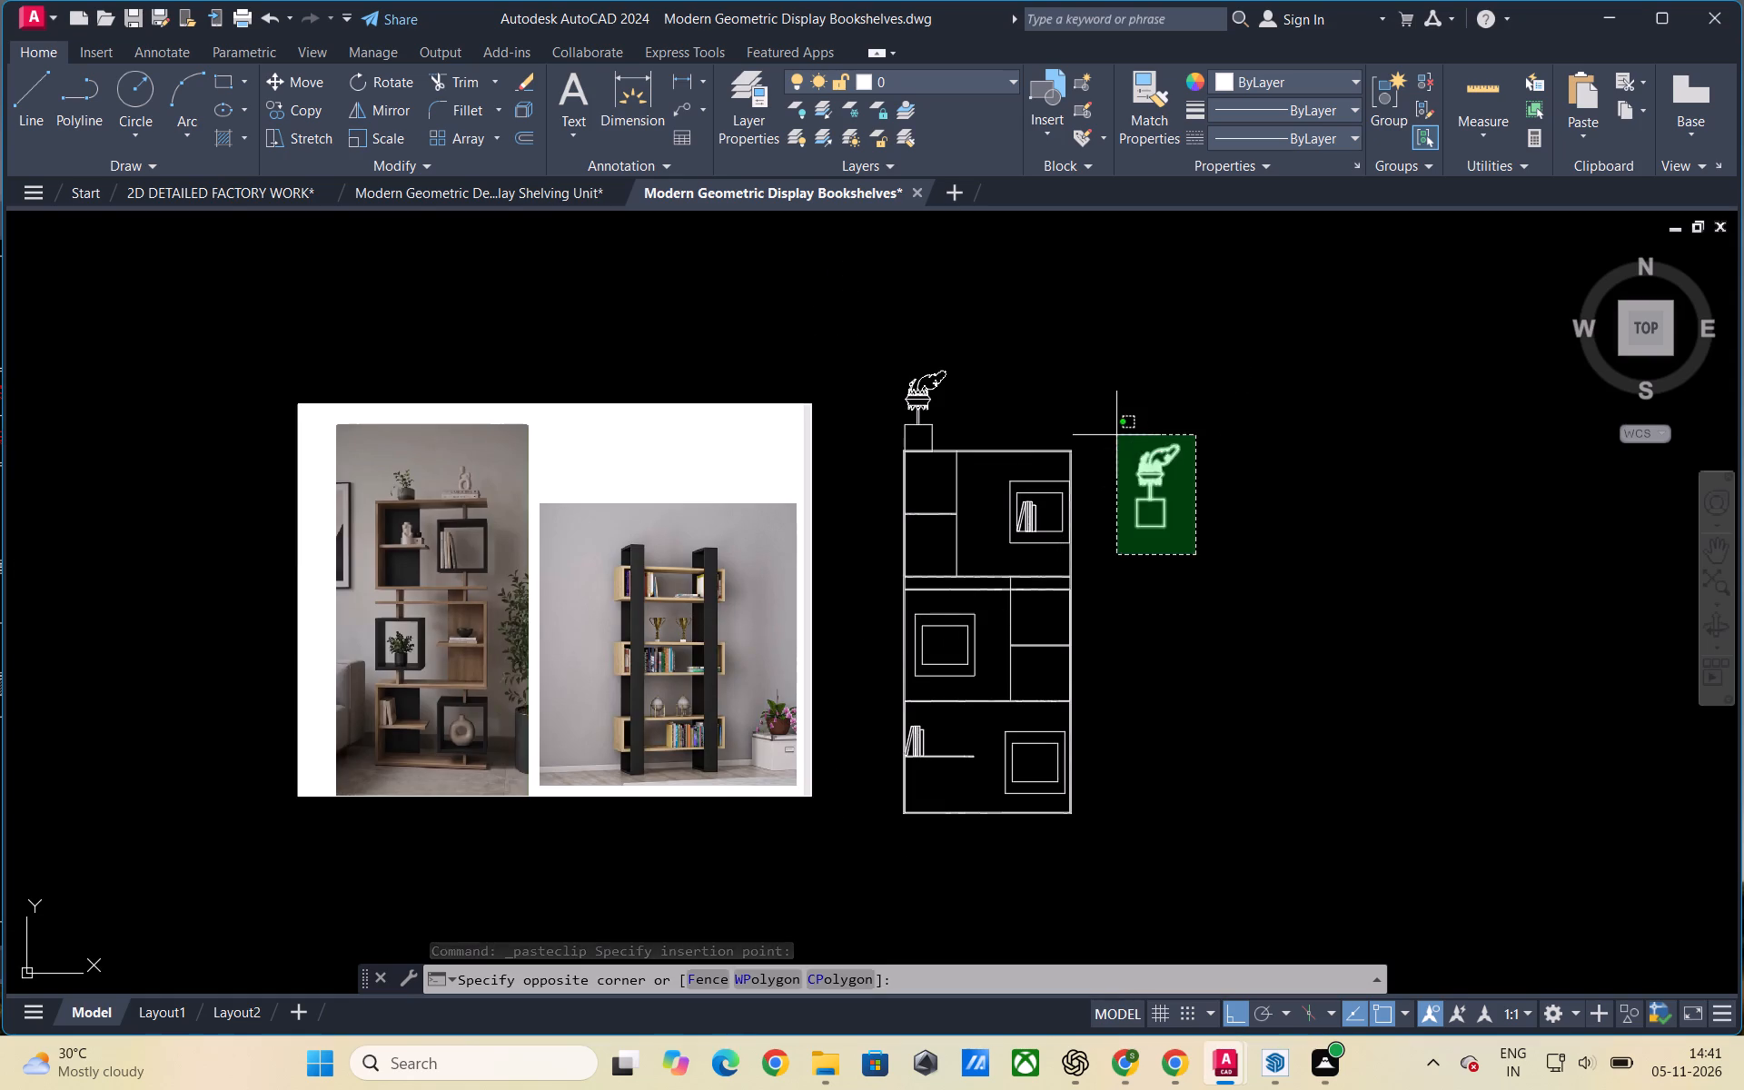
pyautogui.click(1118, 426)
pyautogui.write('scale')
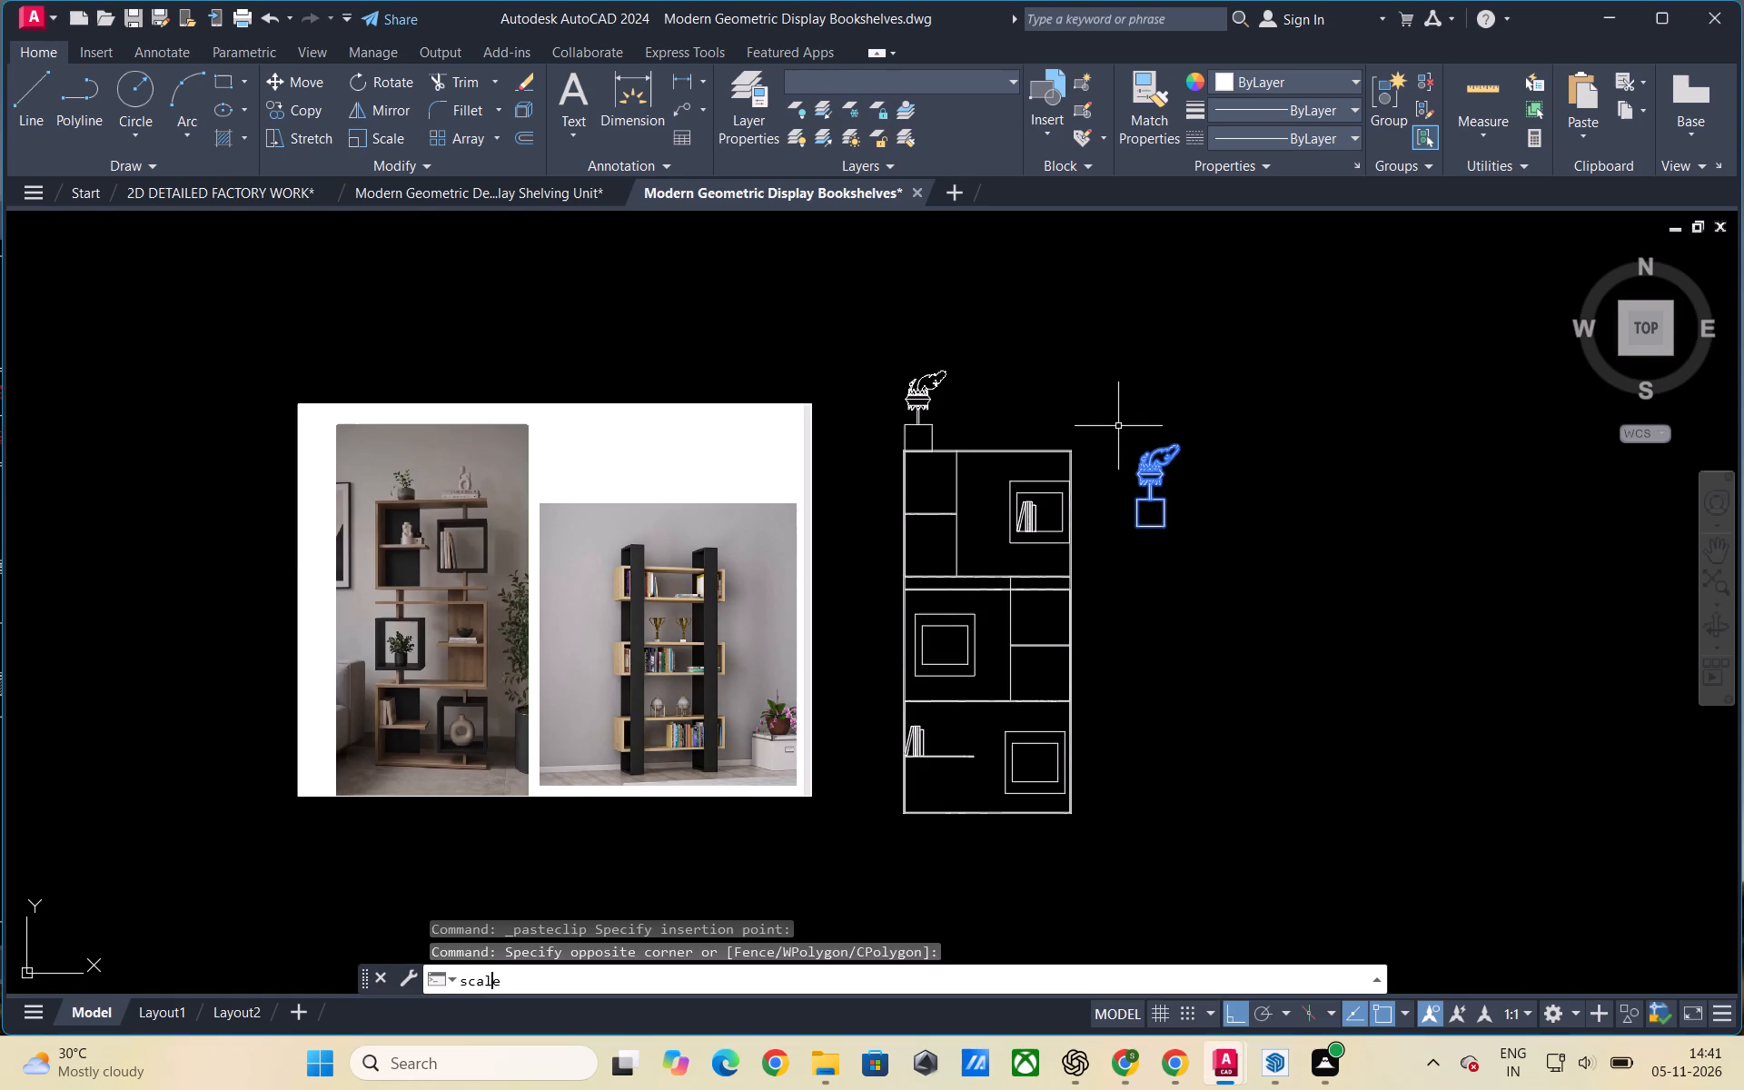
pyautogui.press('Return')
pyautogui.scroll(3, 1154, 567)
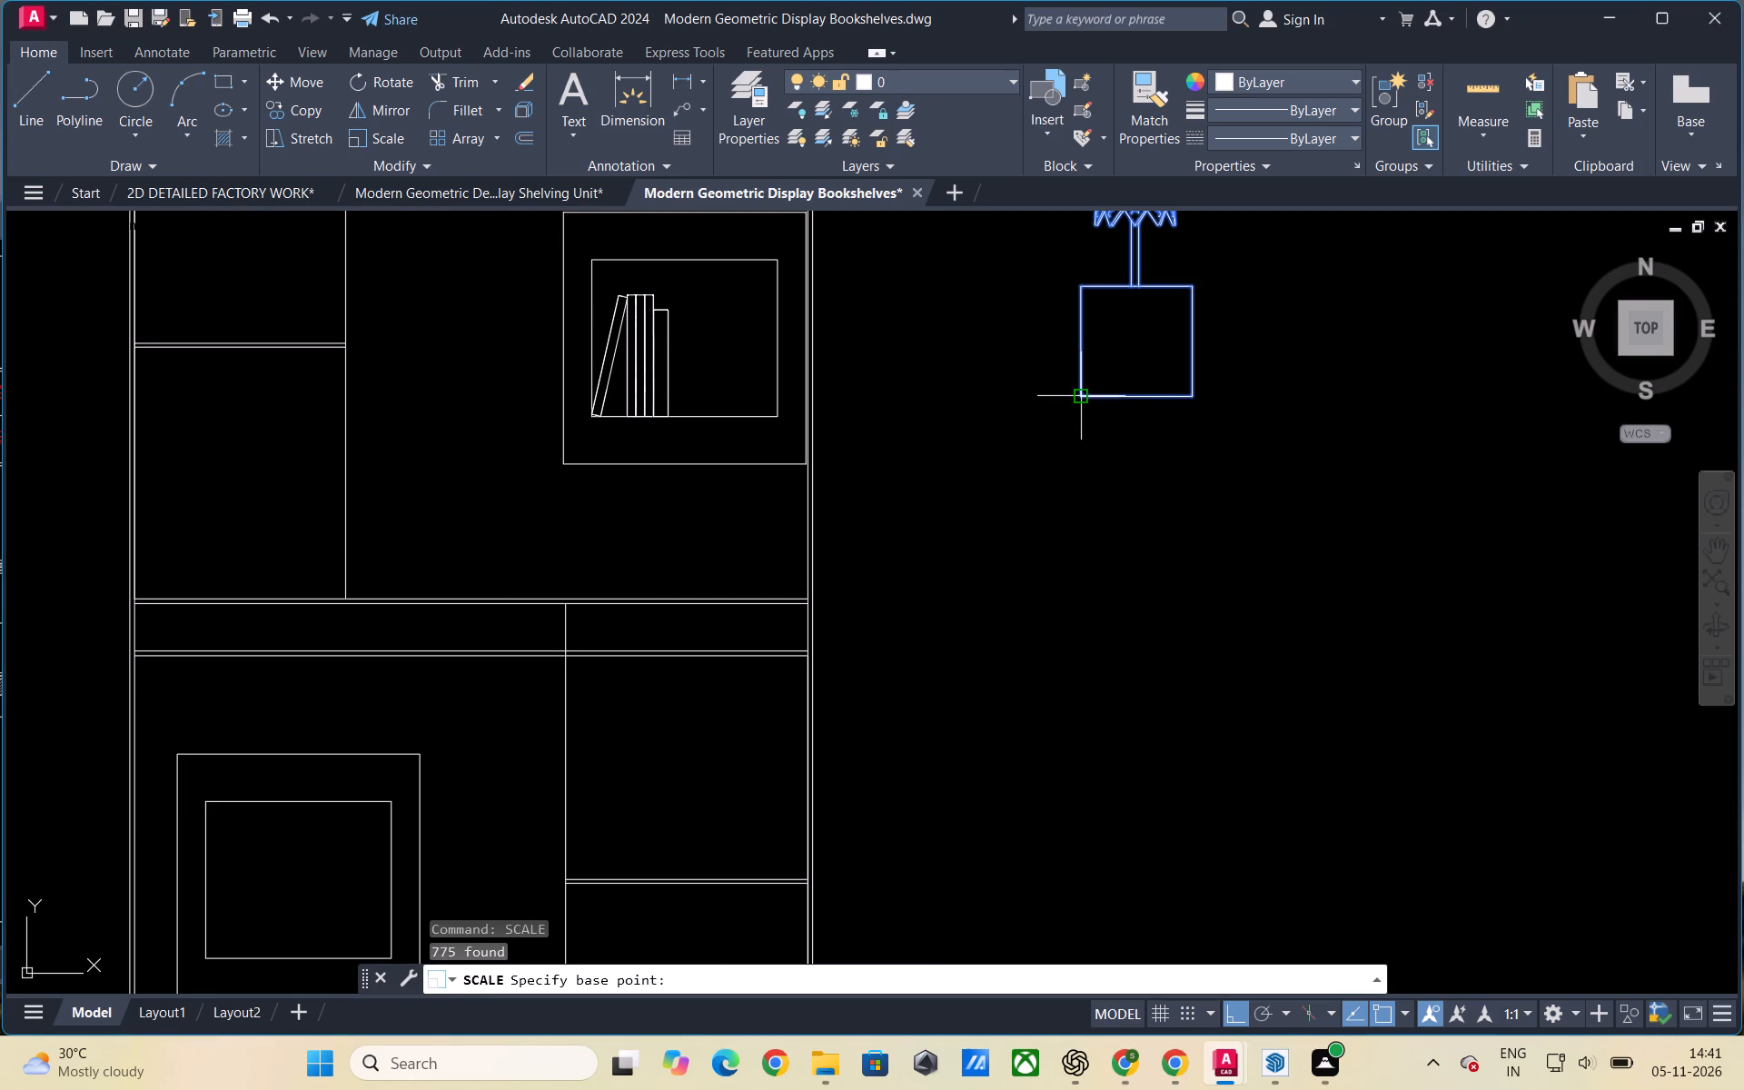
pyautogui.click(1082, 395)
pyautogui.click(1131, 368)
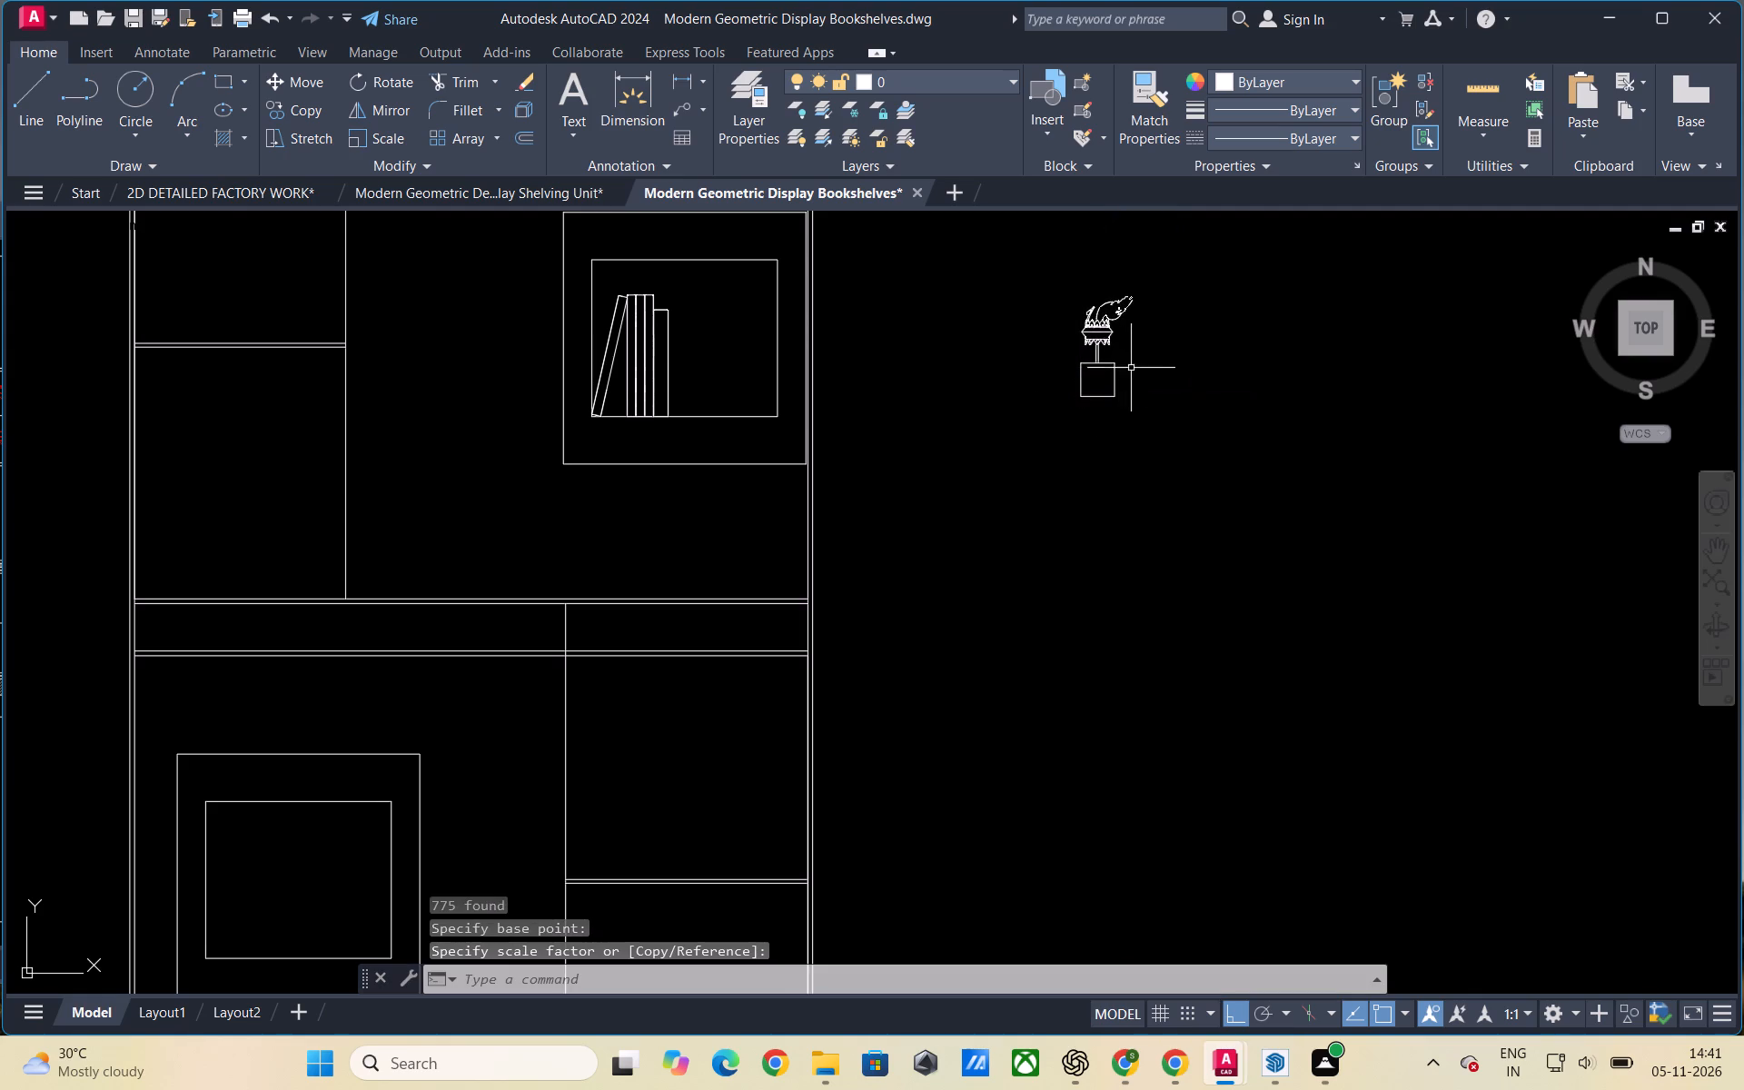
# Copy the reduced planter into the inner square of the middle section's left display frame, turning Ortho off for free placement.
pyautogui.scroll(-2, 1137, 482)
pyautogui.moveTo(1212, 481); pyautogui.dragTo(1184, 452)
pyautogui.click(1096, 372)
pyautogui.rightClick(1100, 374)
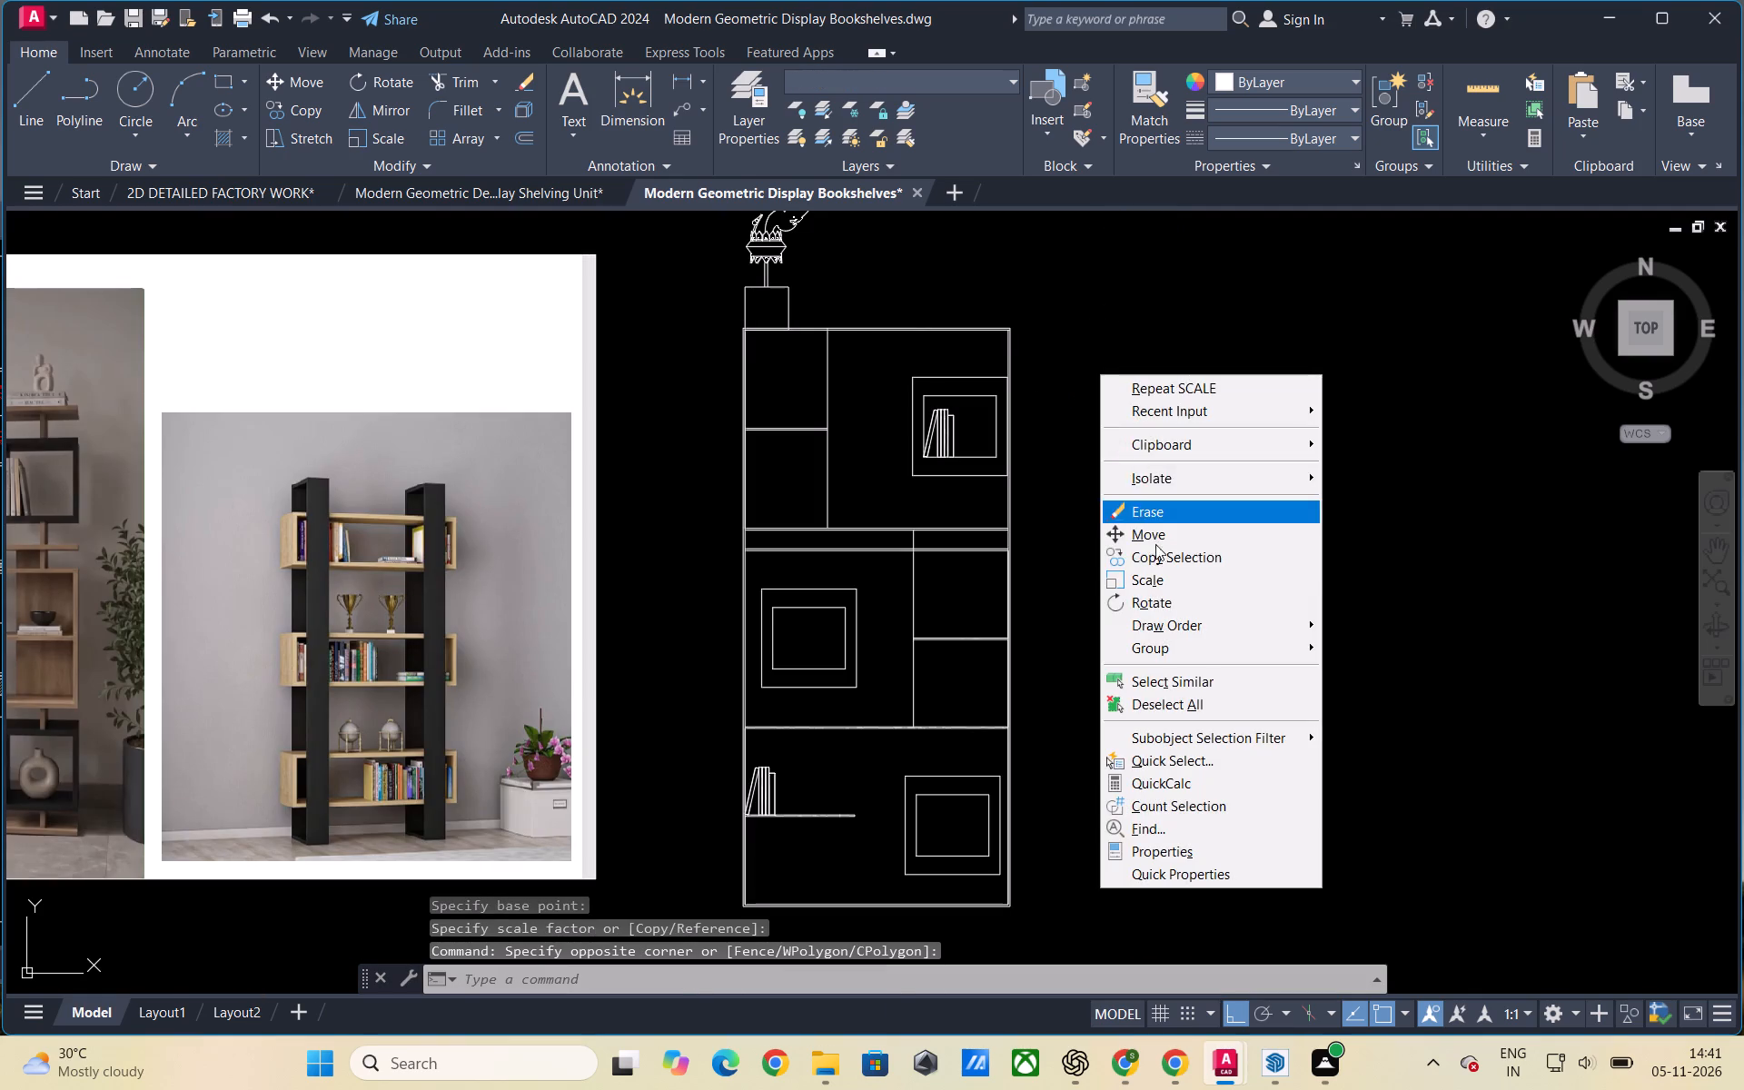
pyautogui.click(1160, 554)
pyautogui.click(1128, 441)
pyautogui.scroll(-1, 1038, 585)
pyautogui.press('F8')
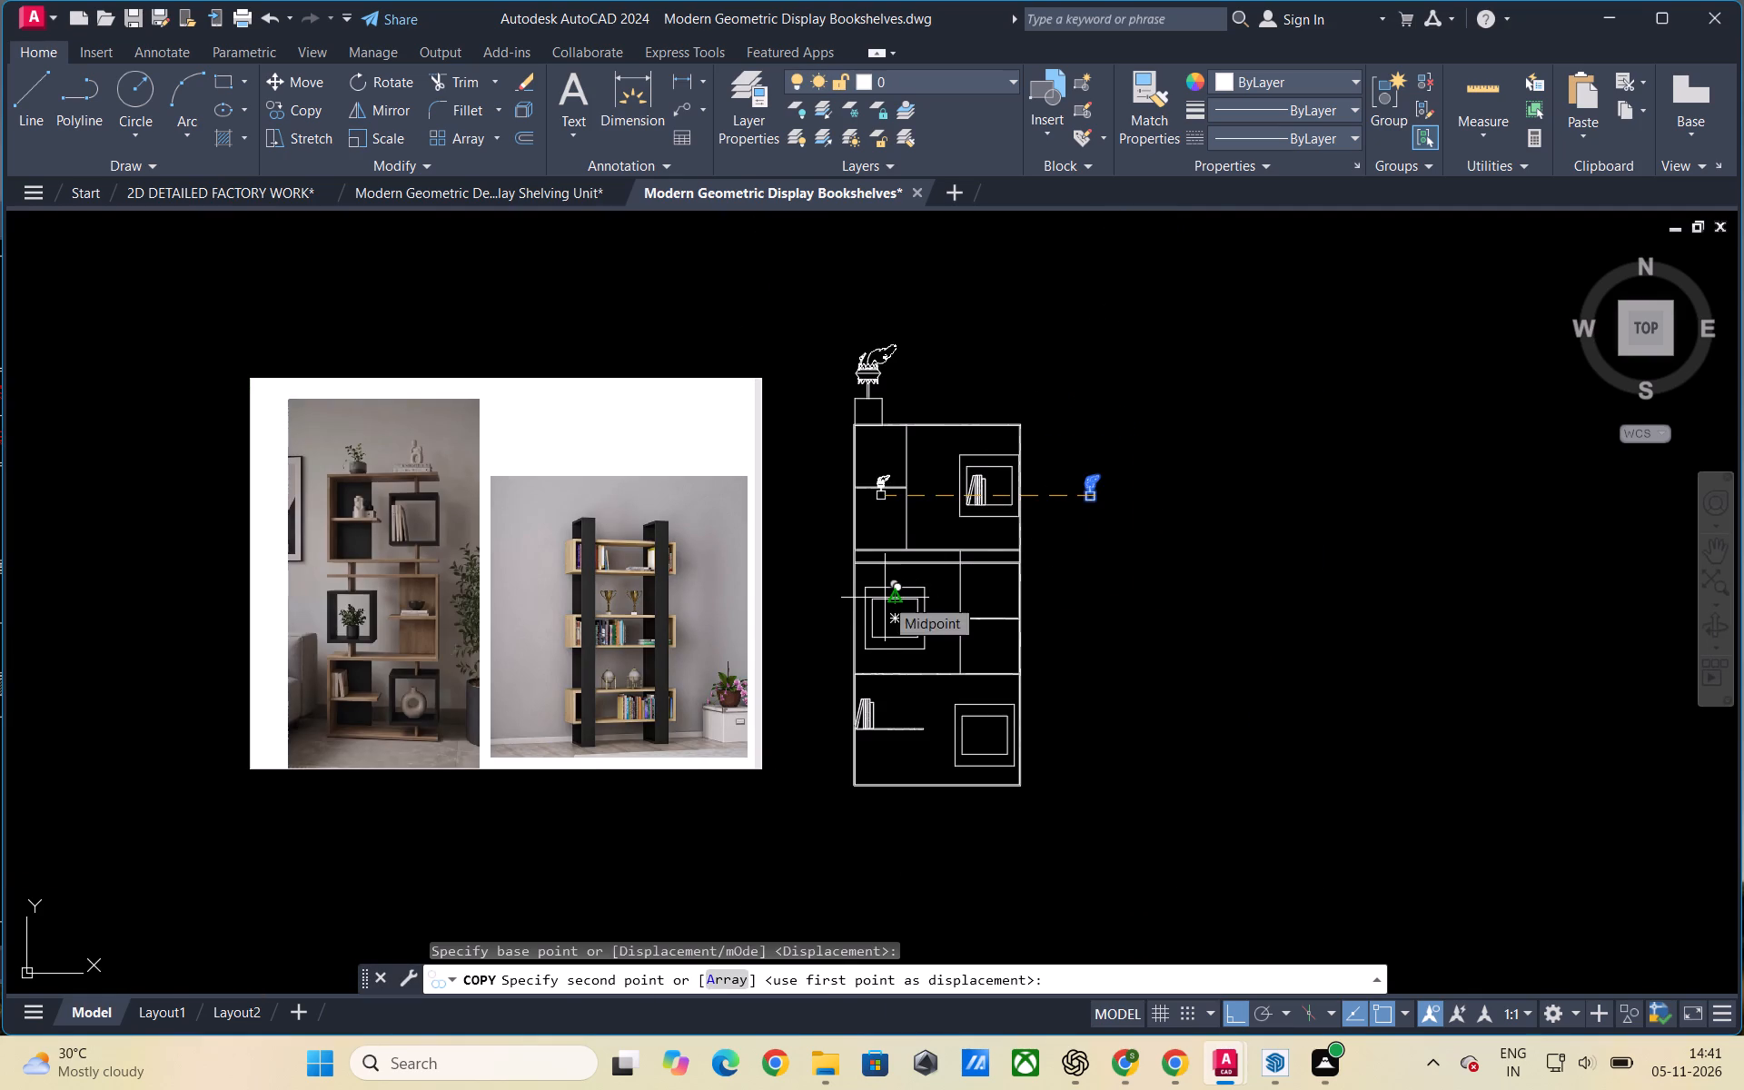
pyautogui.scroll(1, 877, 682)
pyautogui.scroll(-1, 879, 682)
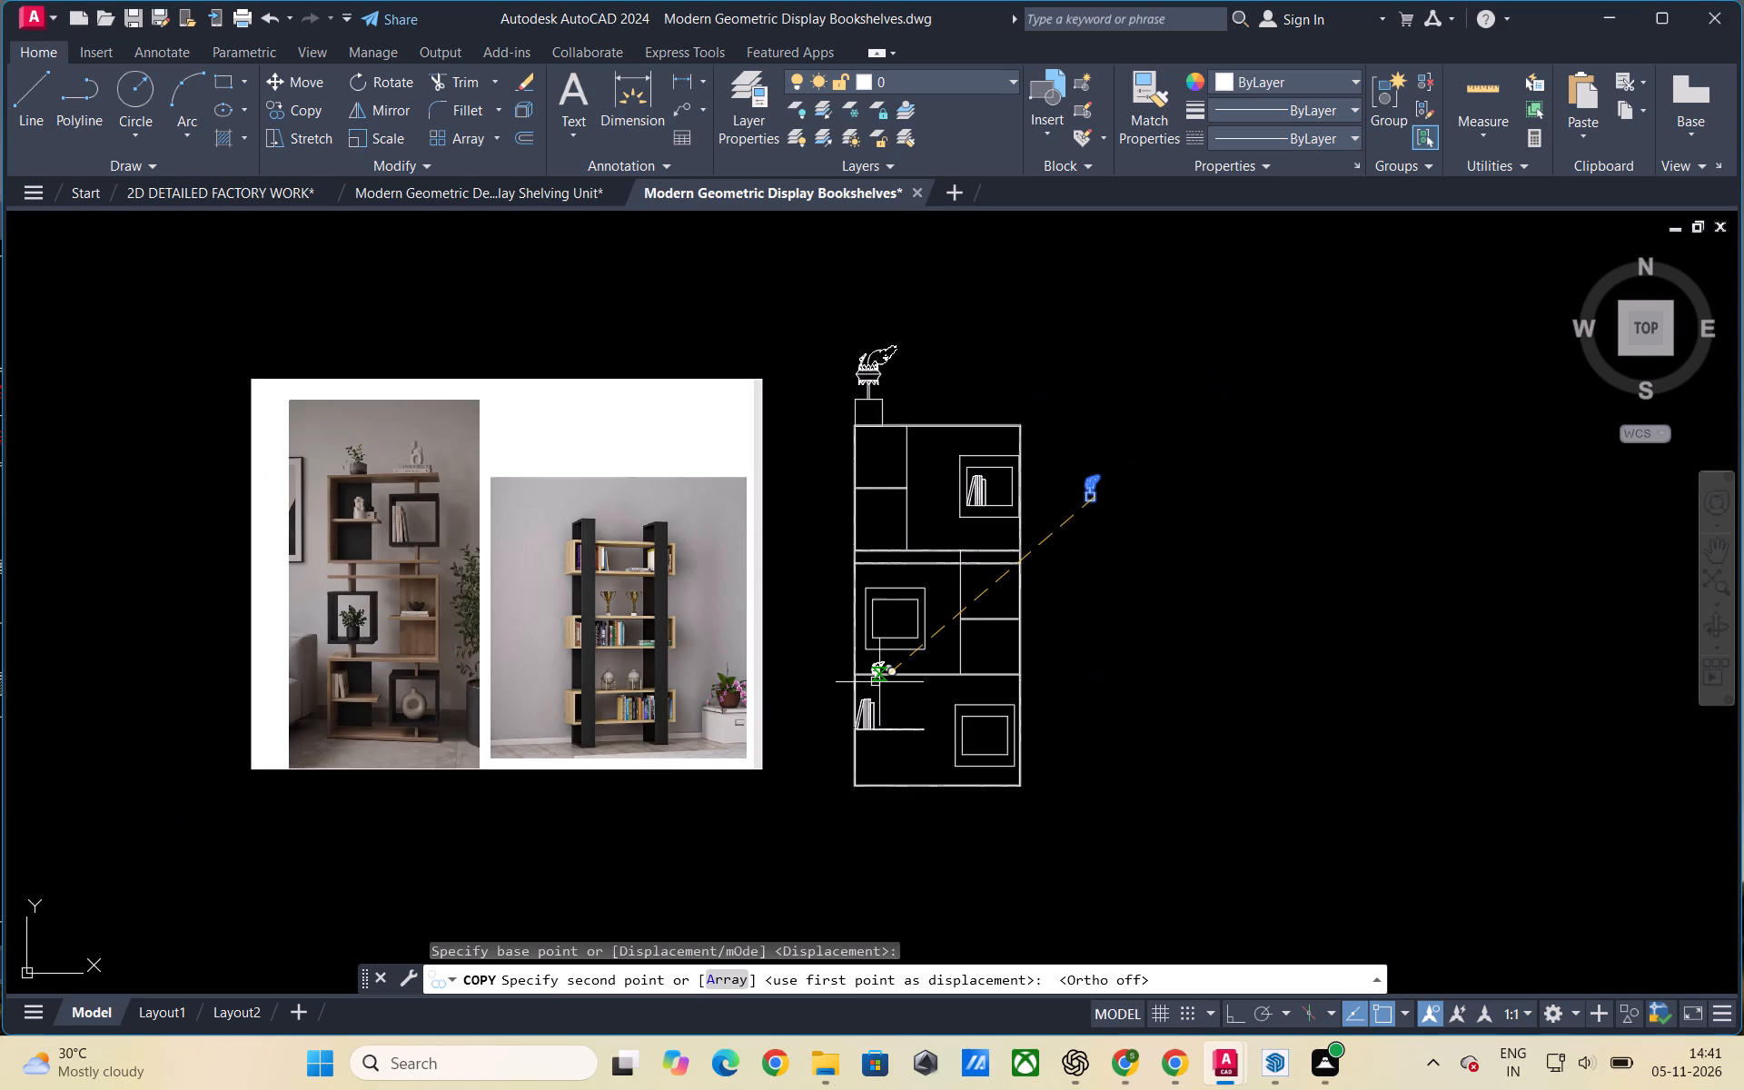
pyautogui.scroll(1, 895, 648)
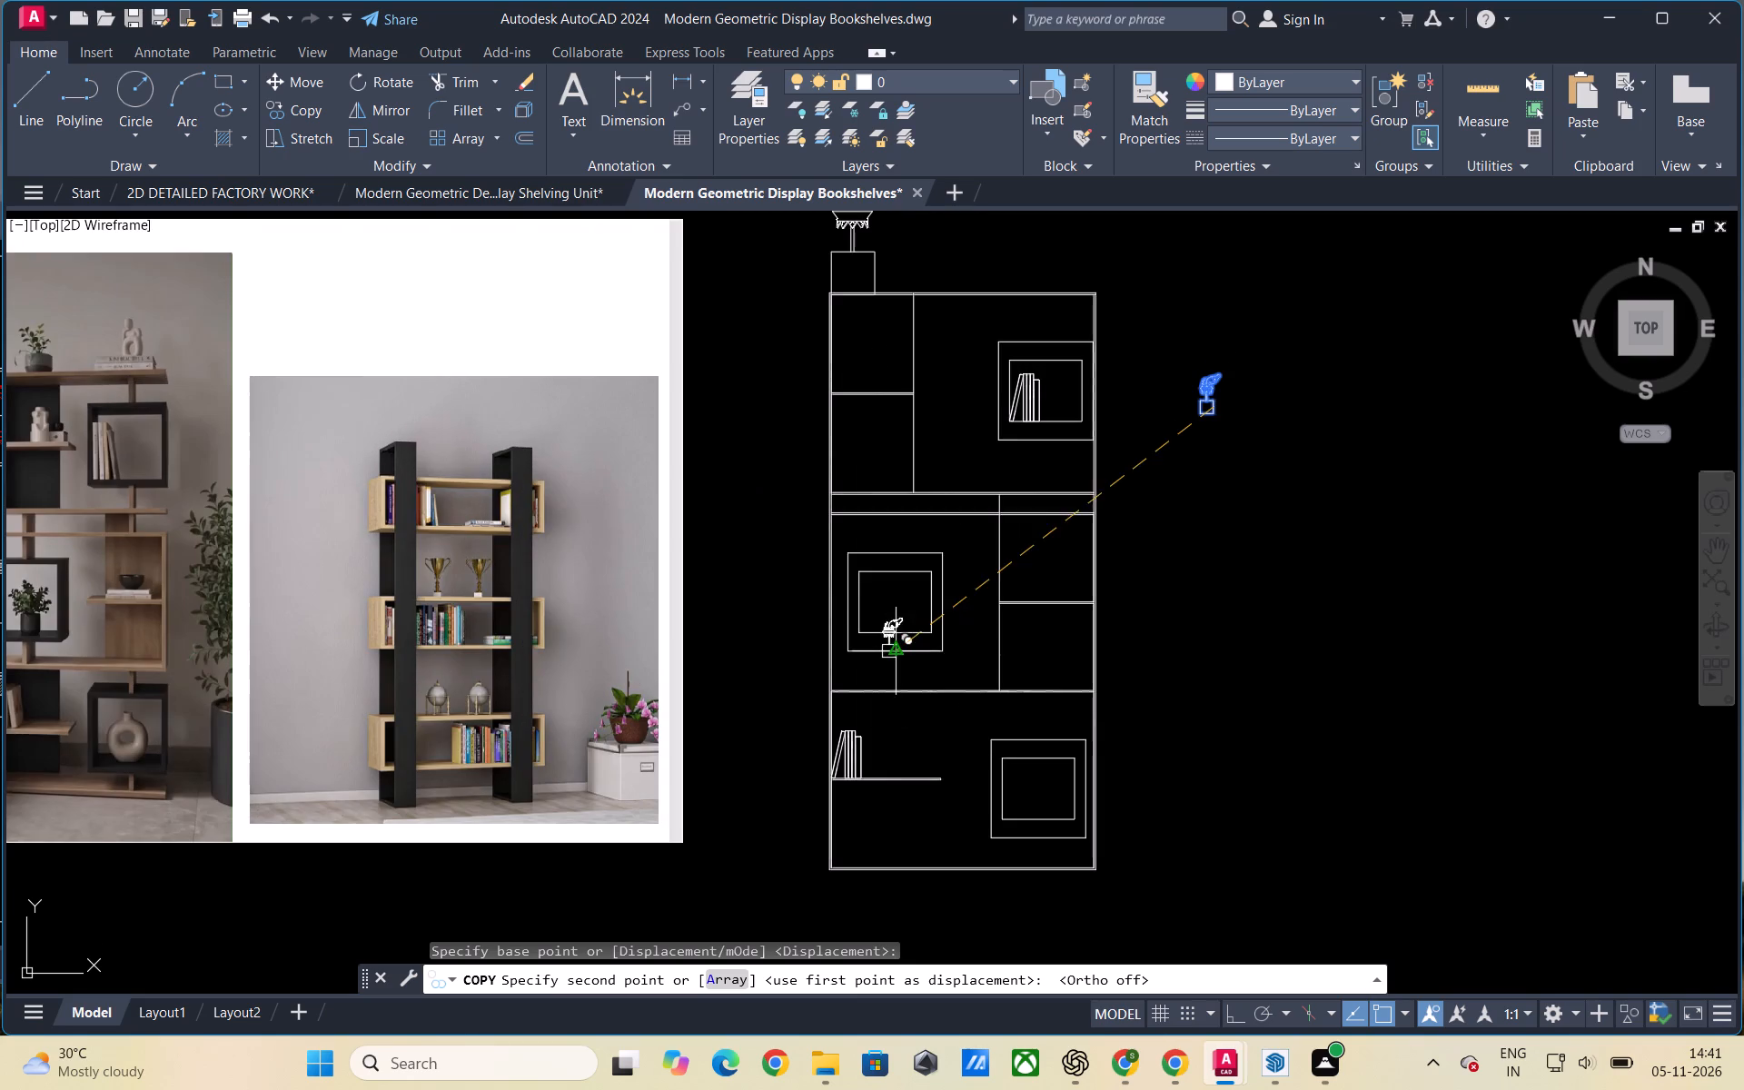
pyautogui.click(887, 620)
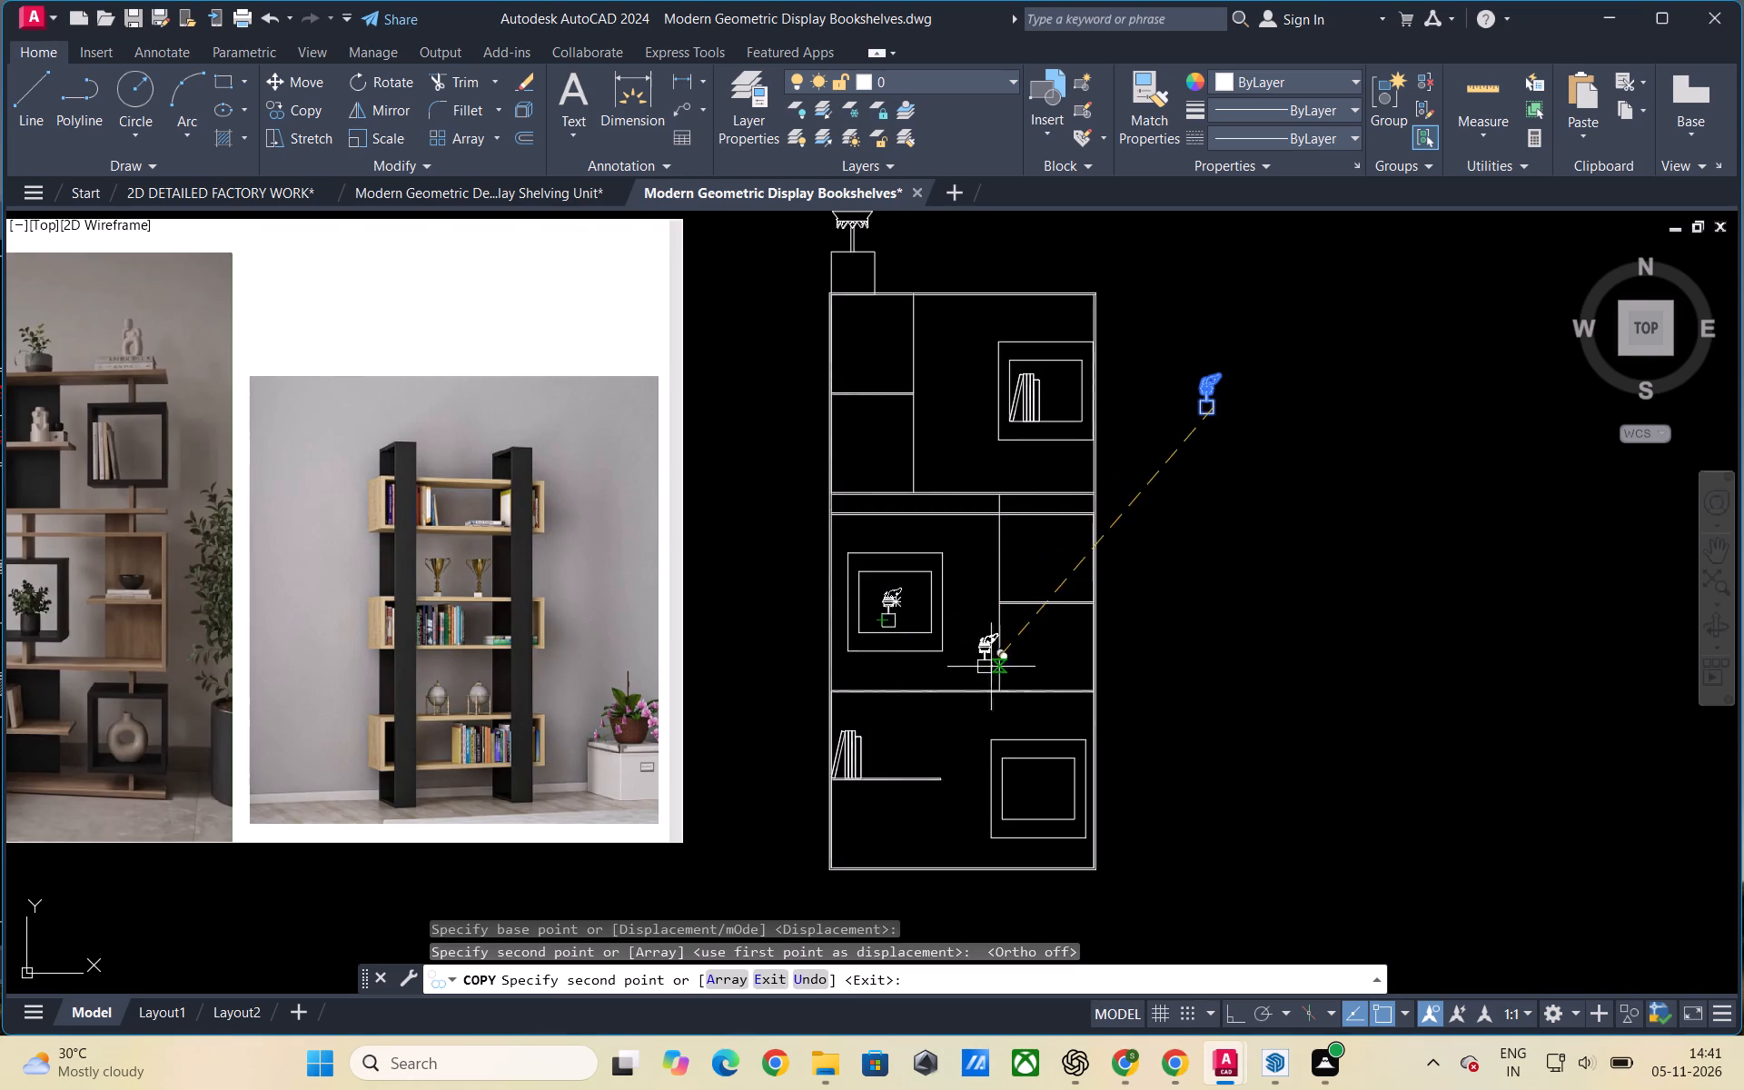
pyautogui.press('Escape')
pyautogui.scroll(-1, 820, 654)
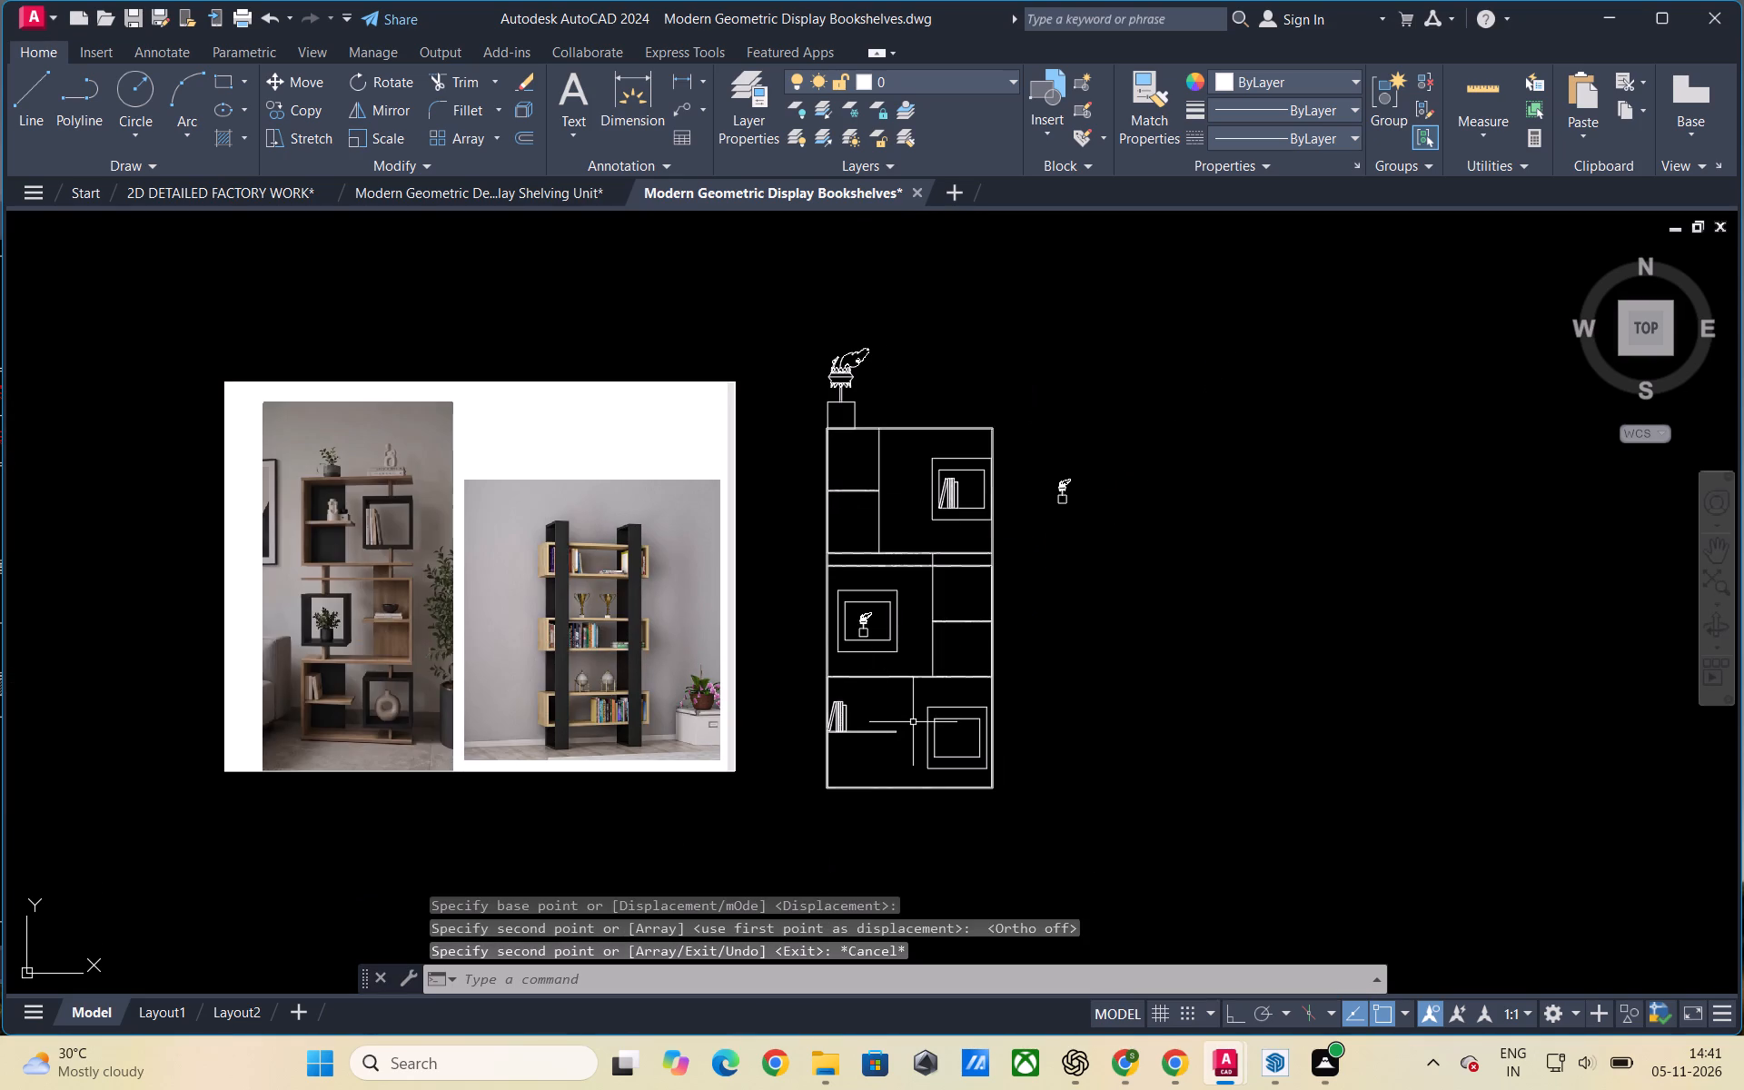
# Copy the candle jar from the circular frame in the Decorative Display Shelving Unit drawing into the bookshelf's lower-right display frame.
pyautogui.click(507, 193)
pyautogui.press('Escape')
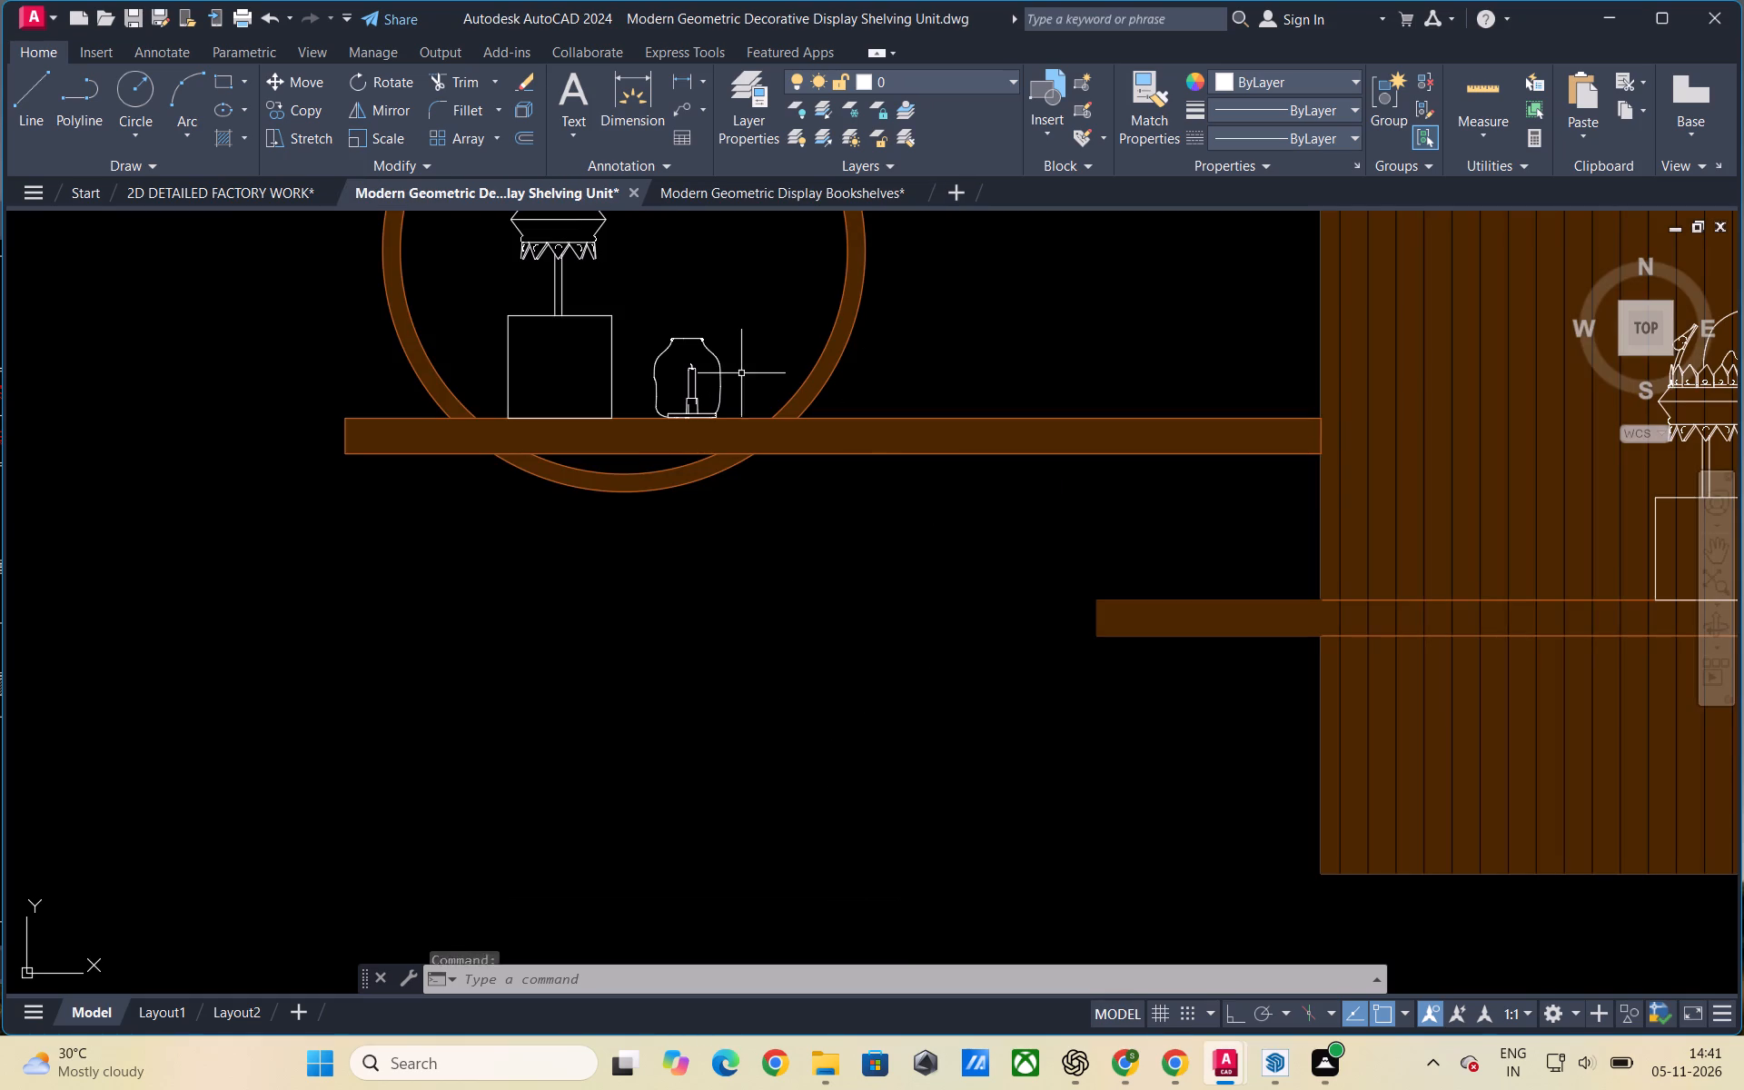
pyautogui.click(714, 379)
pyautogui.click(729, 380)
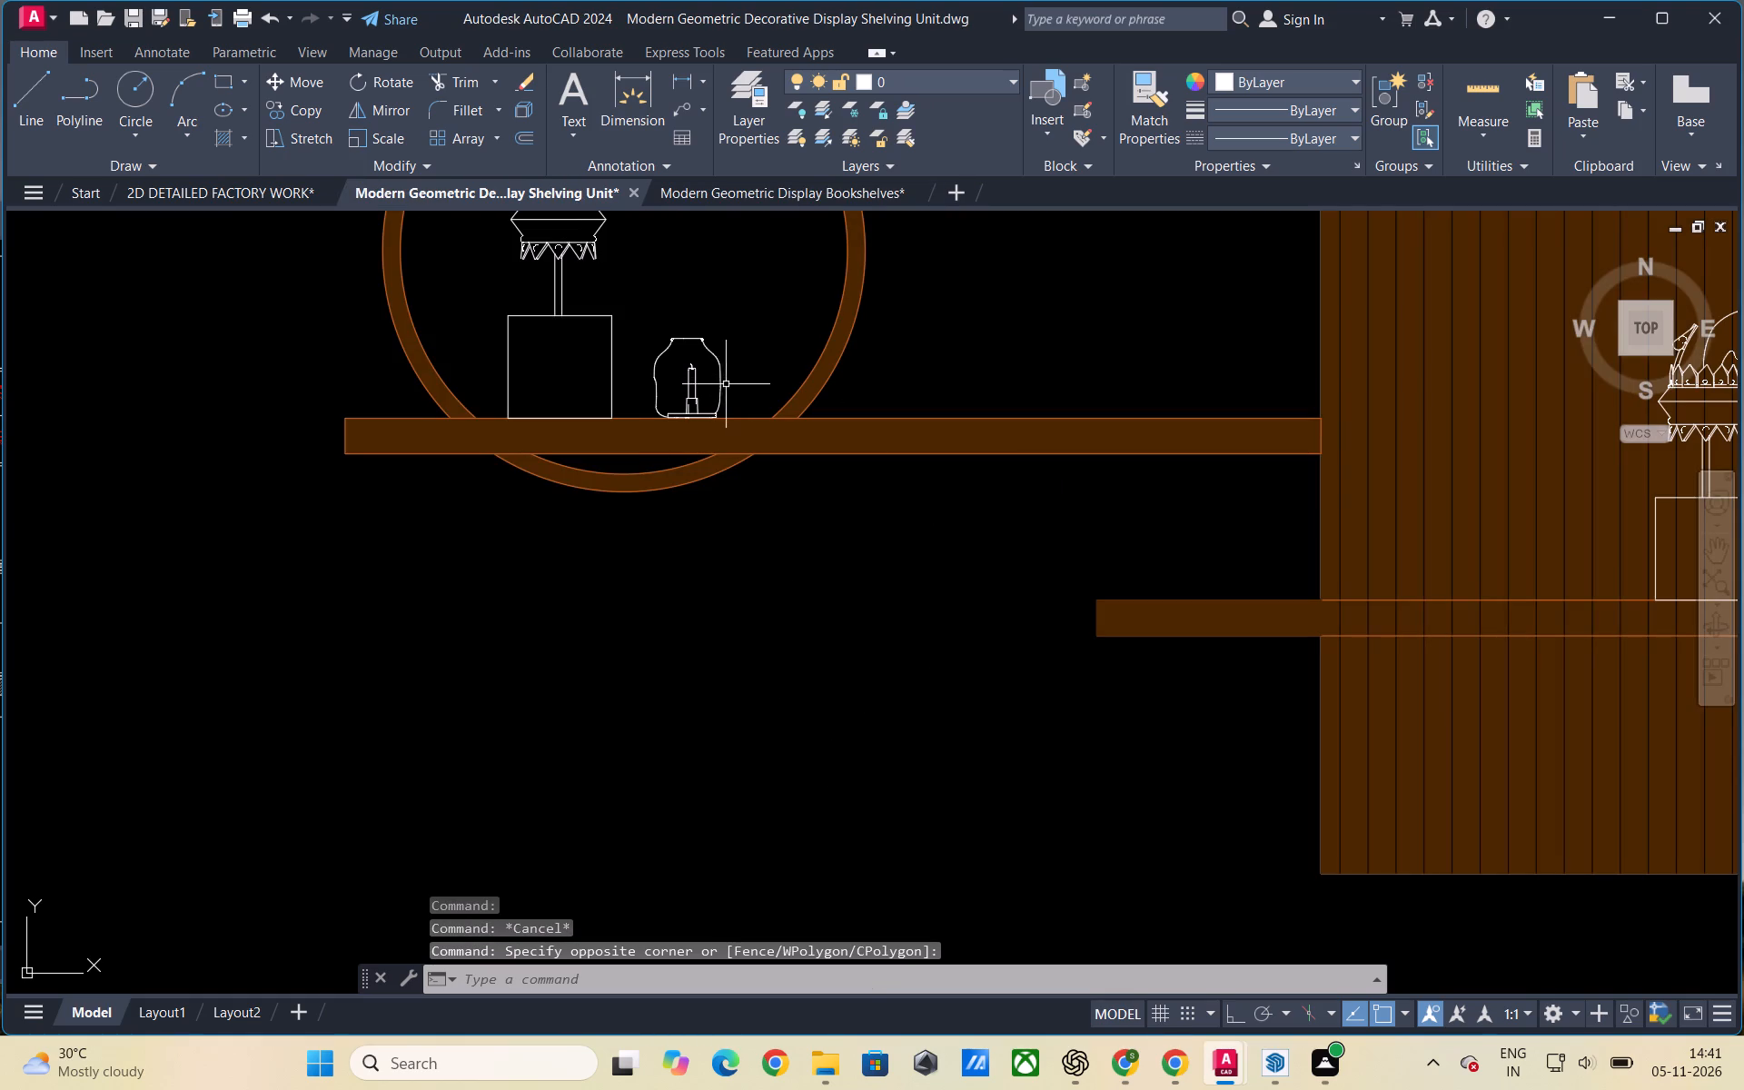
pyautogui.click(721, 384)
pyautogui.hotkey('ctrl', 'c')
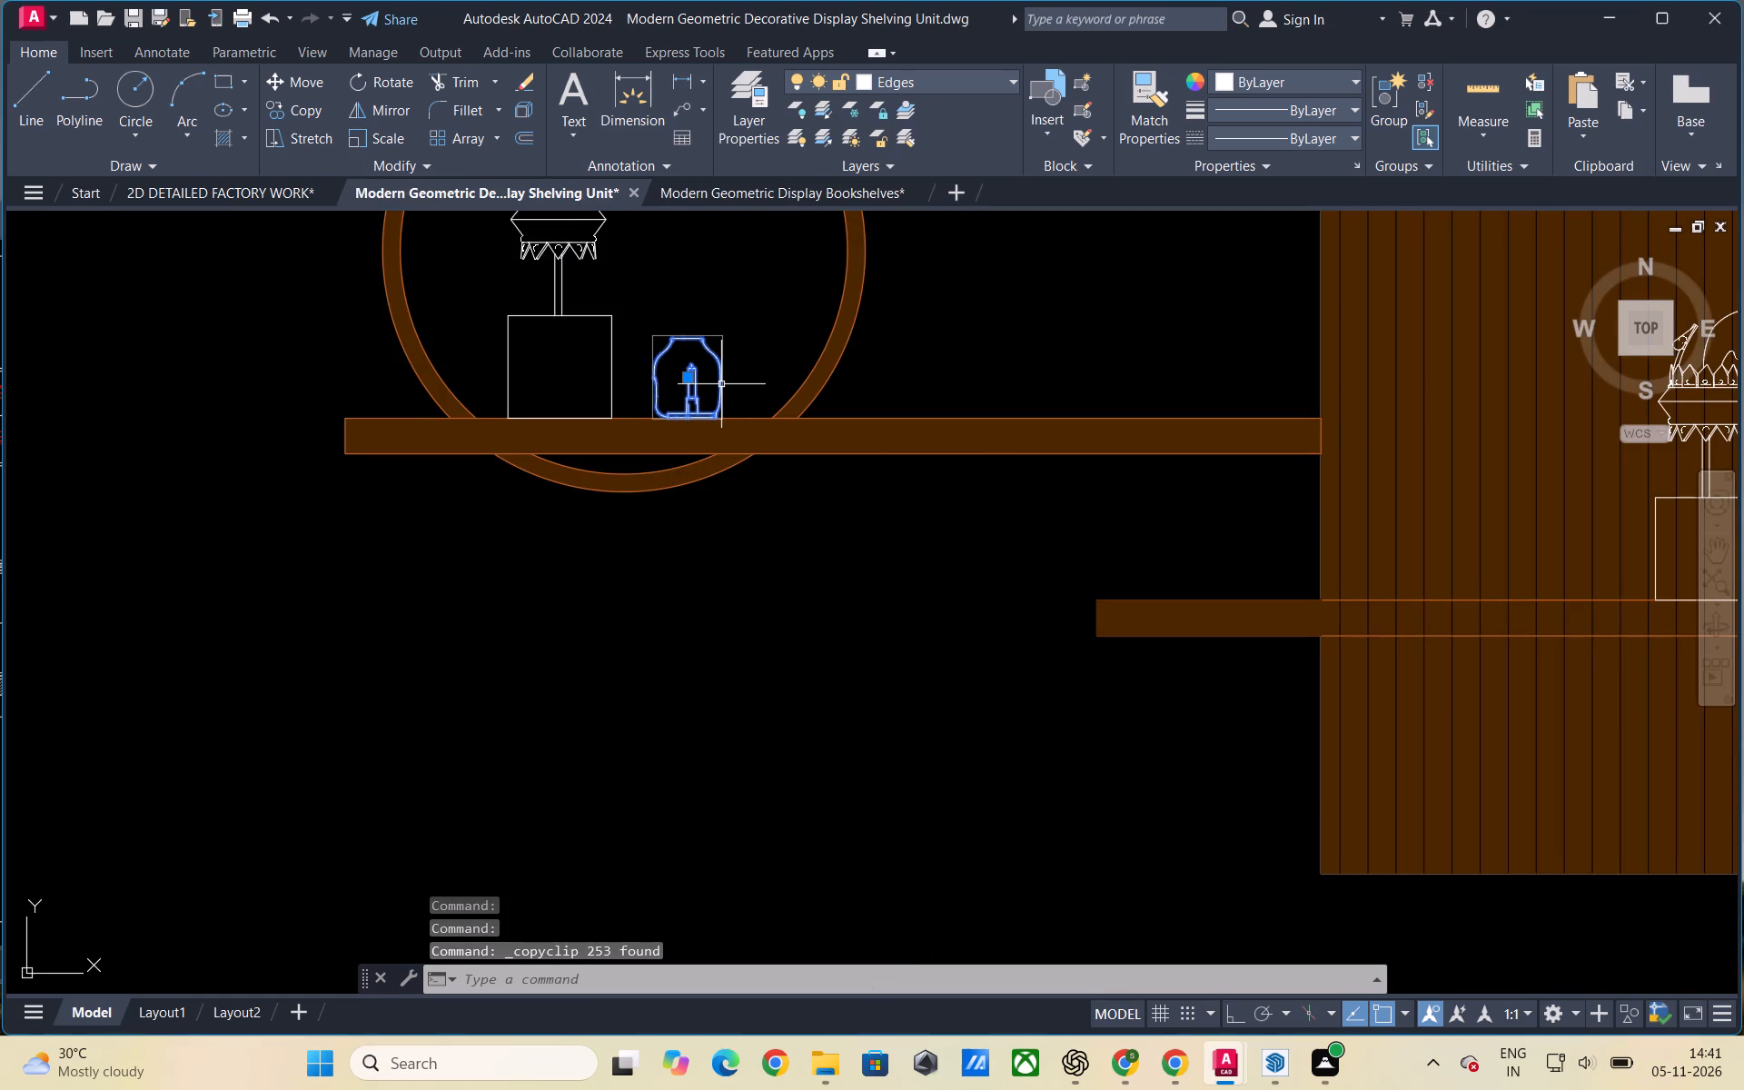
pyautogui.hotkey('alt', 'Tab')
pyautogui.hotkey('ctrl', 'v')
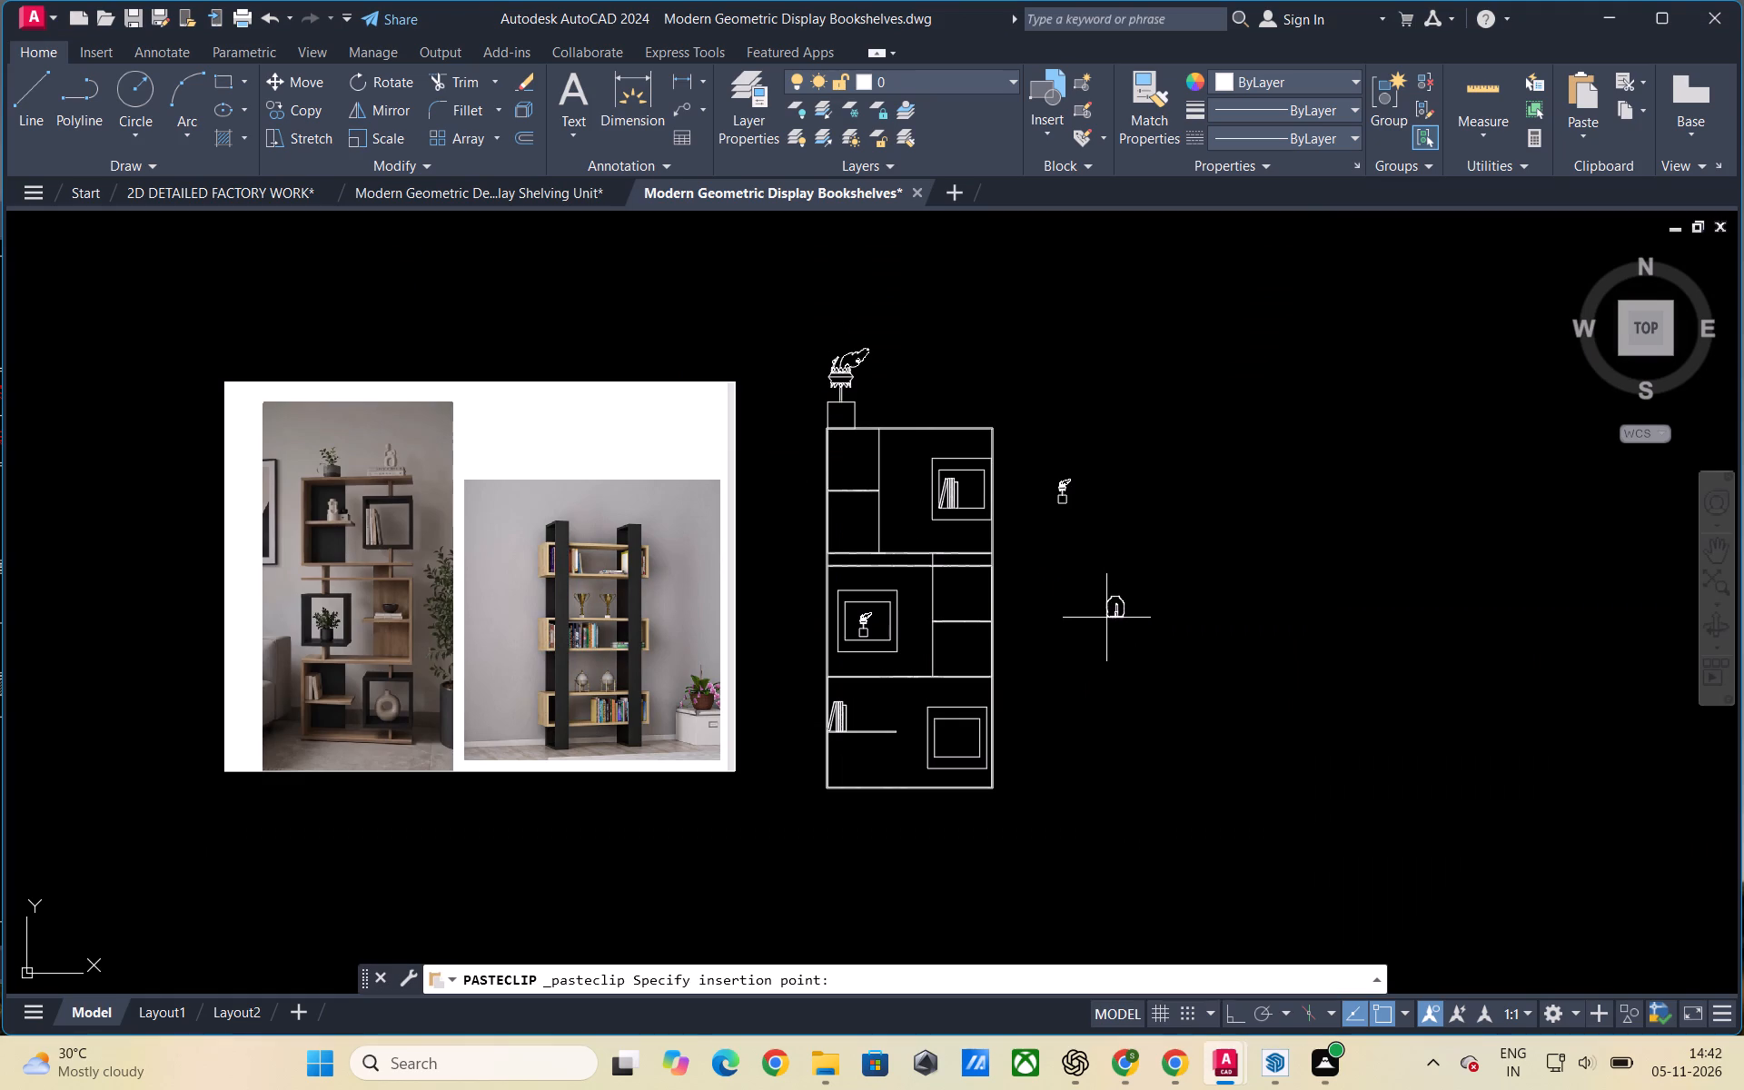
pyautogui.scroll(2, 980, 753)
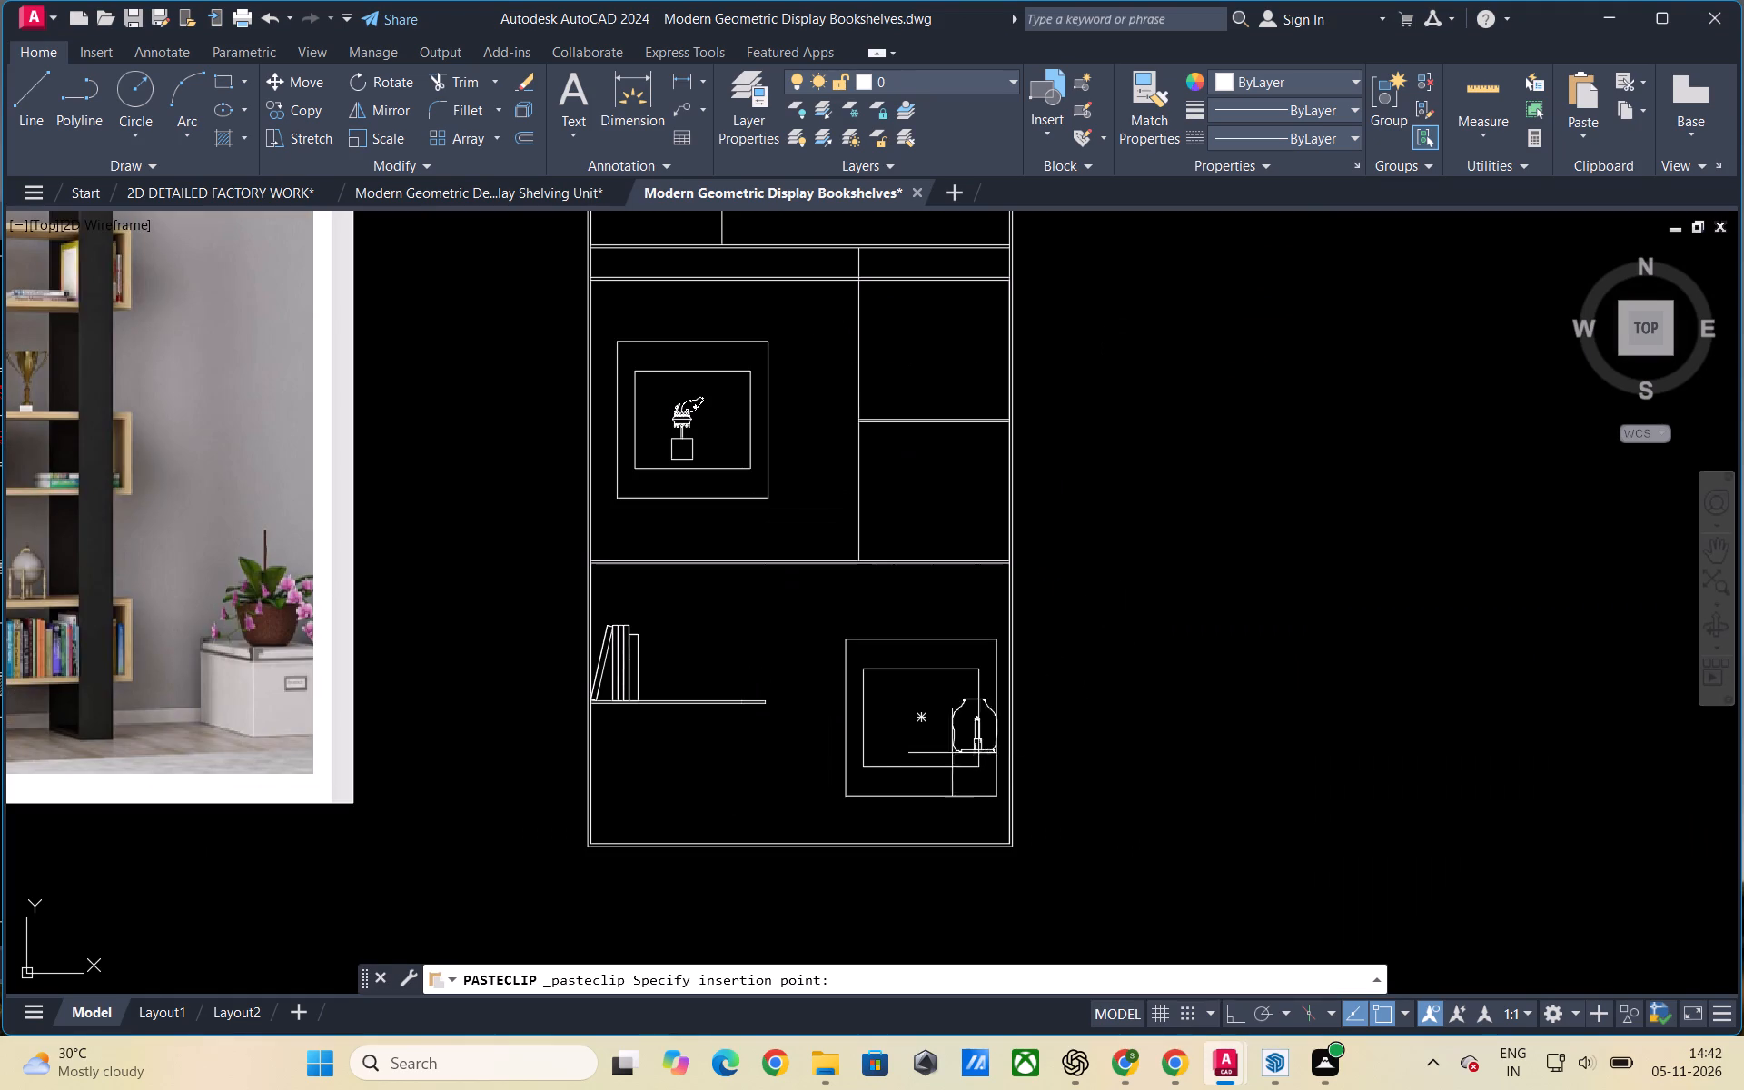
pyautogui.click(894, 739)
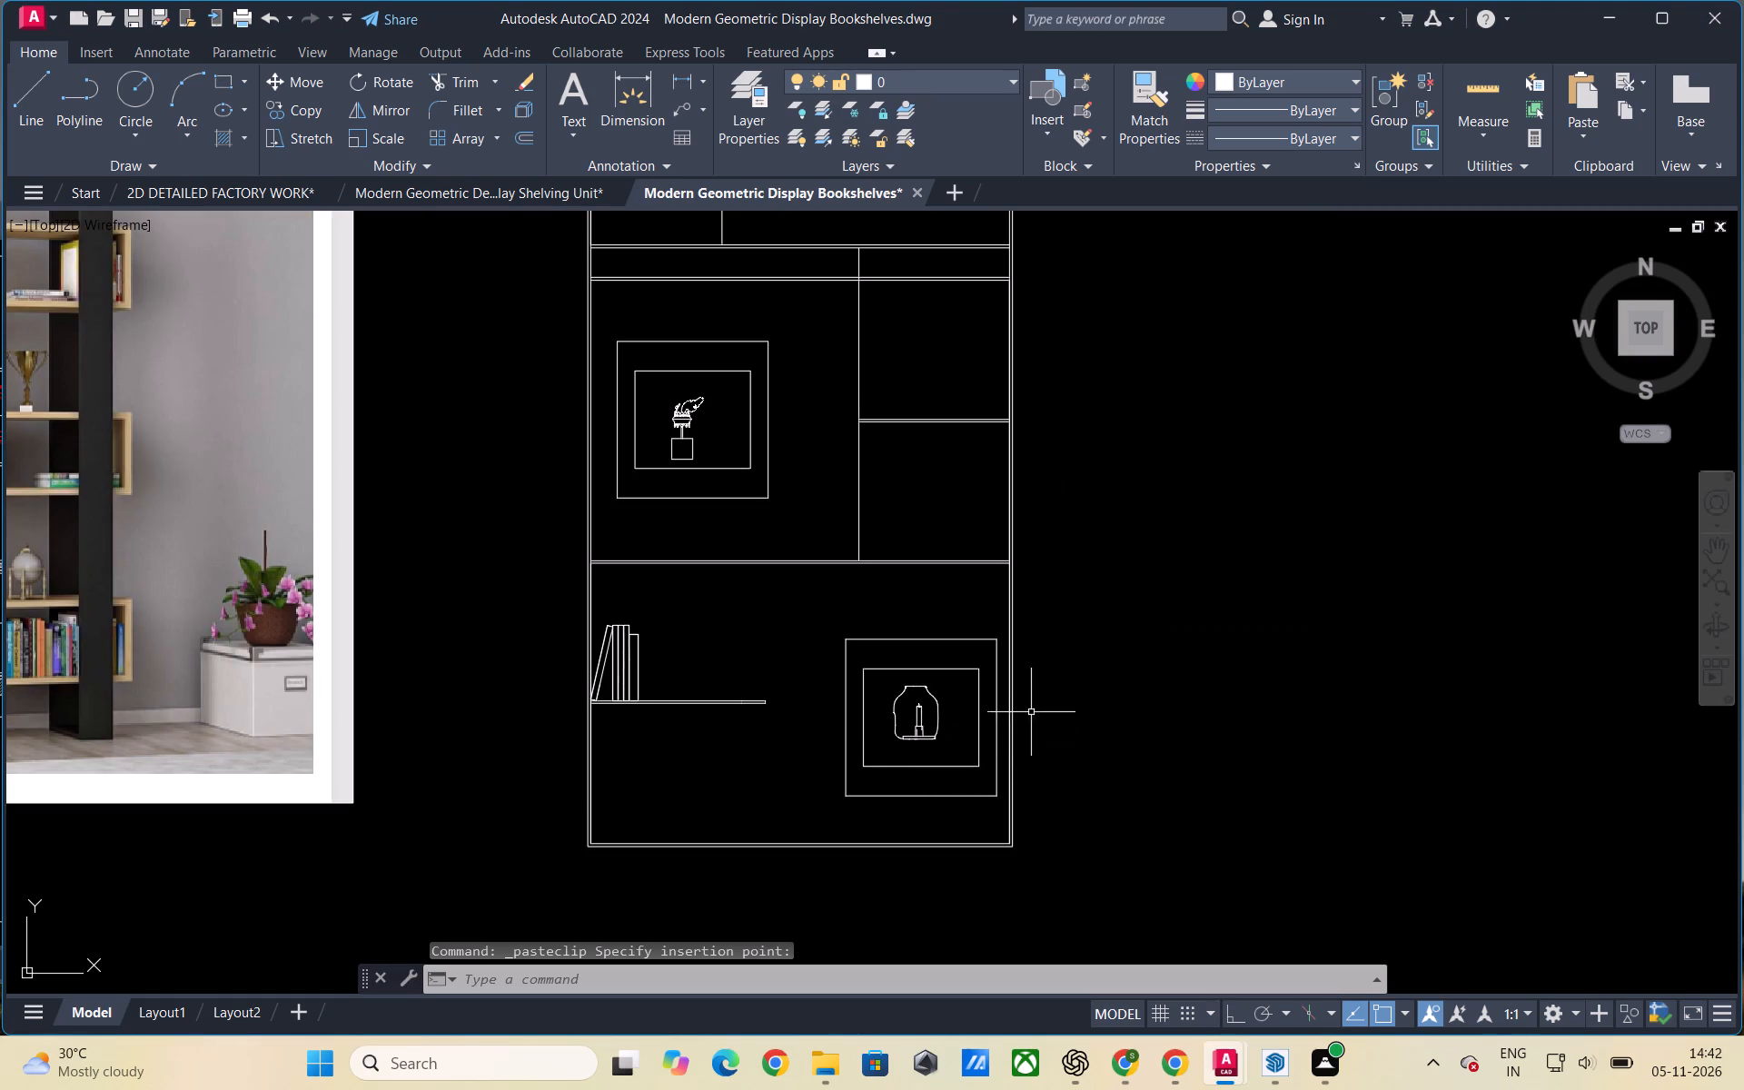
pyautogui.press('Escape')
# Draw a vertical line from the midpoint of the lower-right display frame's top edge up to the shelf board above.
pyautogui.scroll(-1, 864, 675)
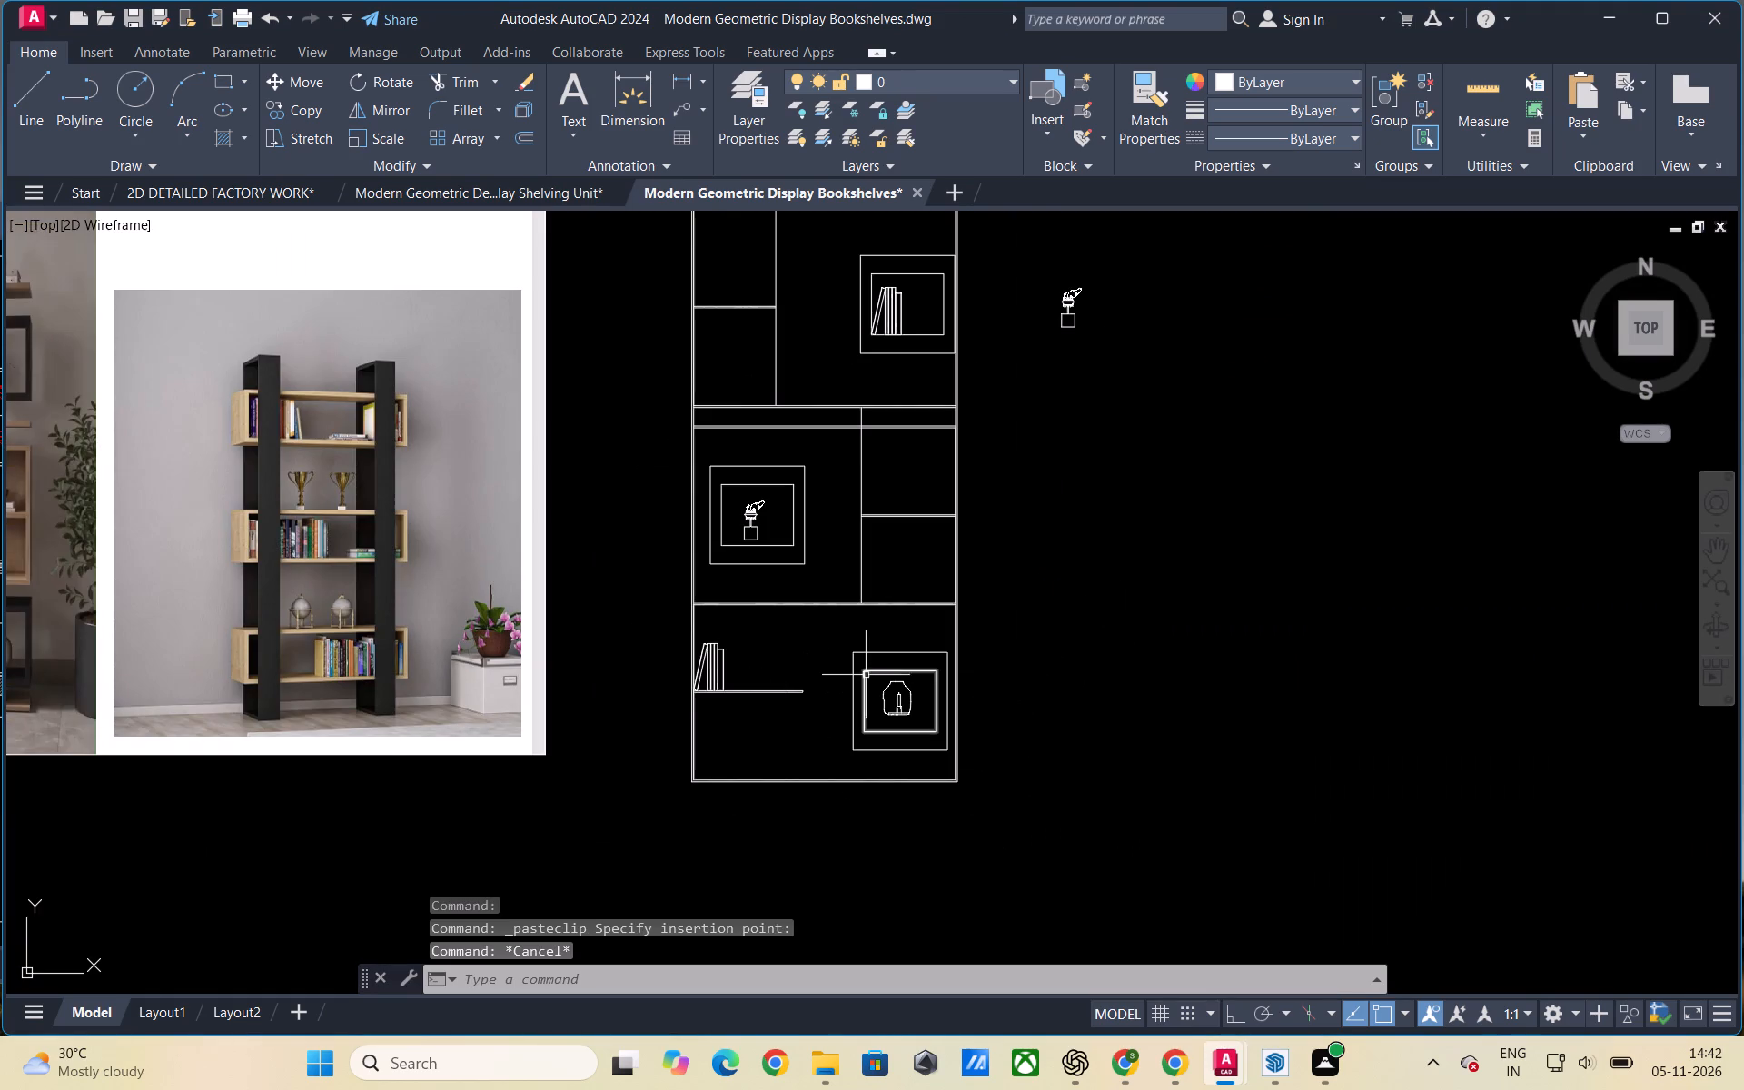
pyautogui.scroll(-1, 863, 674)
pyautogui.scroll(1, 870, 649)
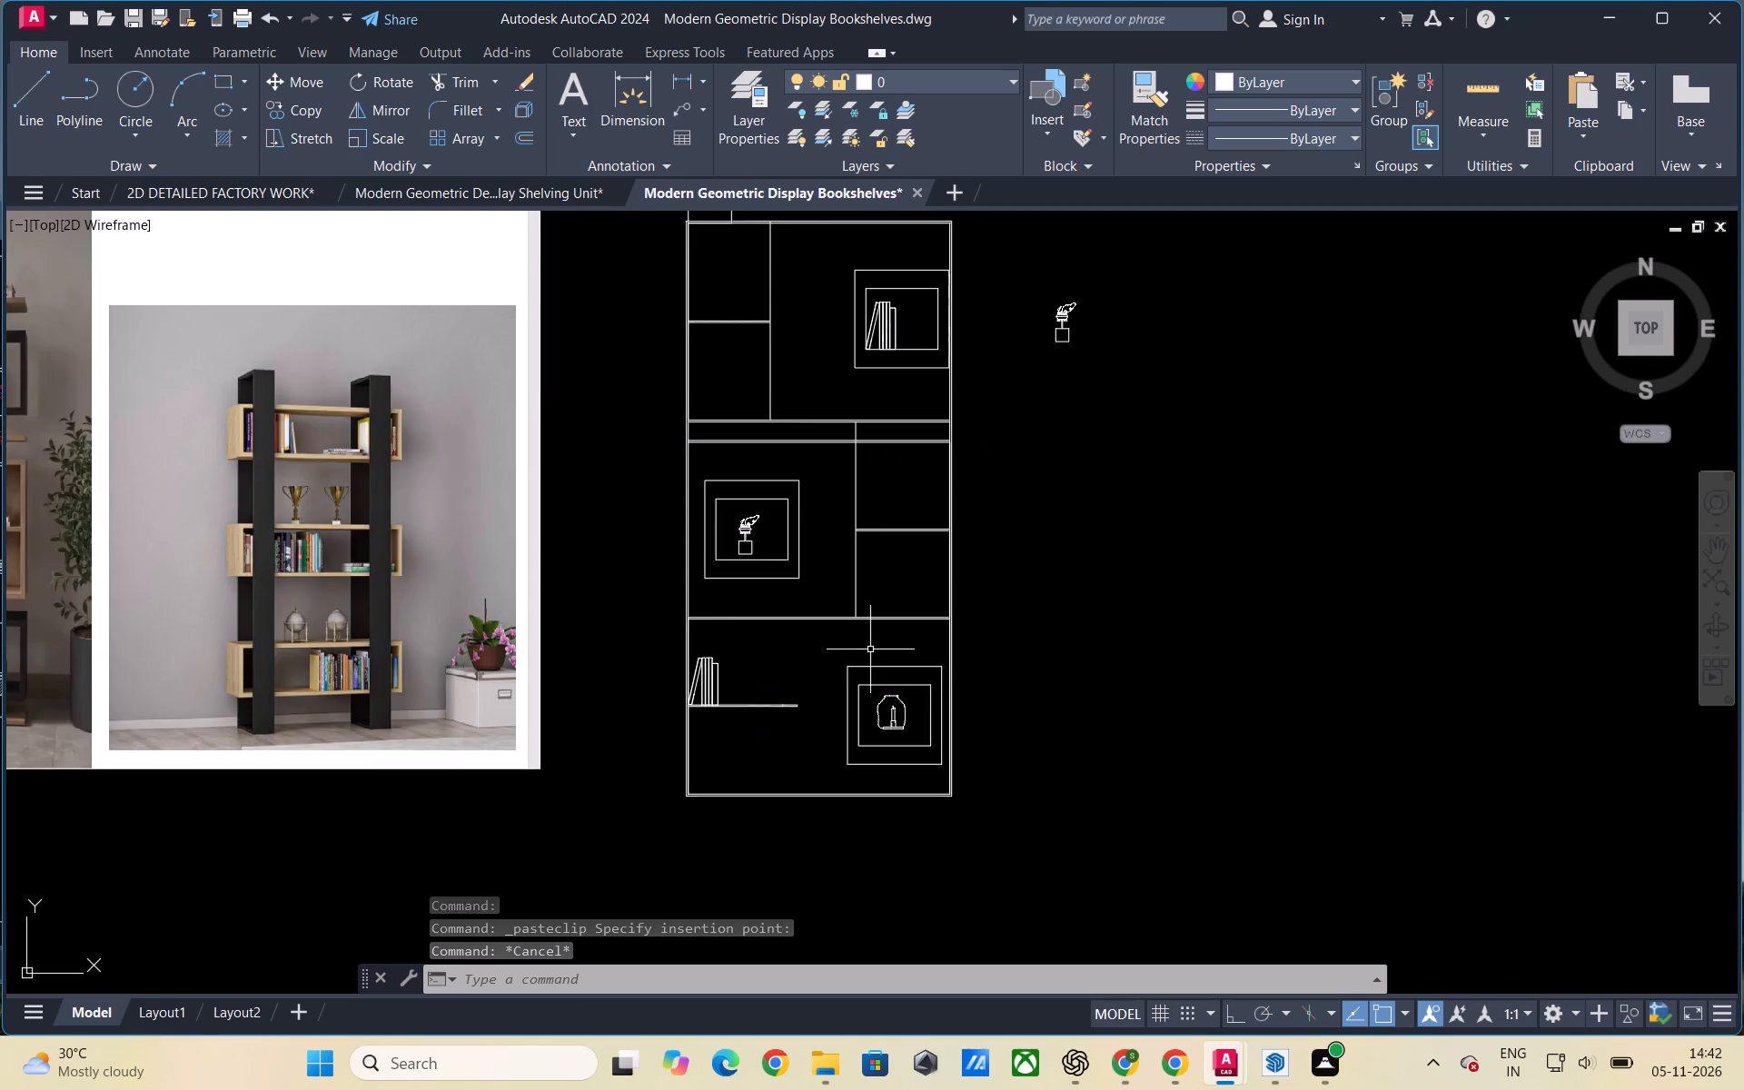
pyautogui.scroll(-2, 870, 649)
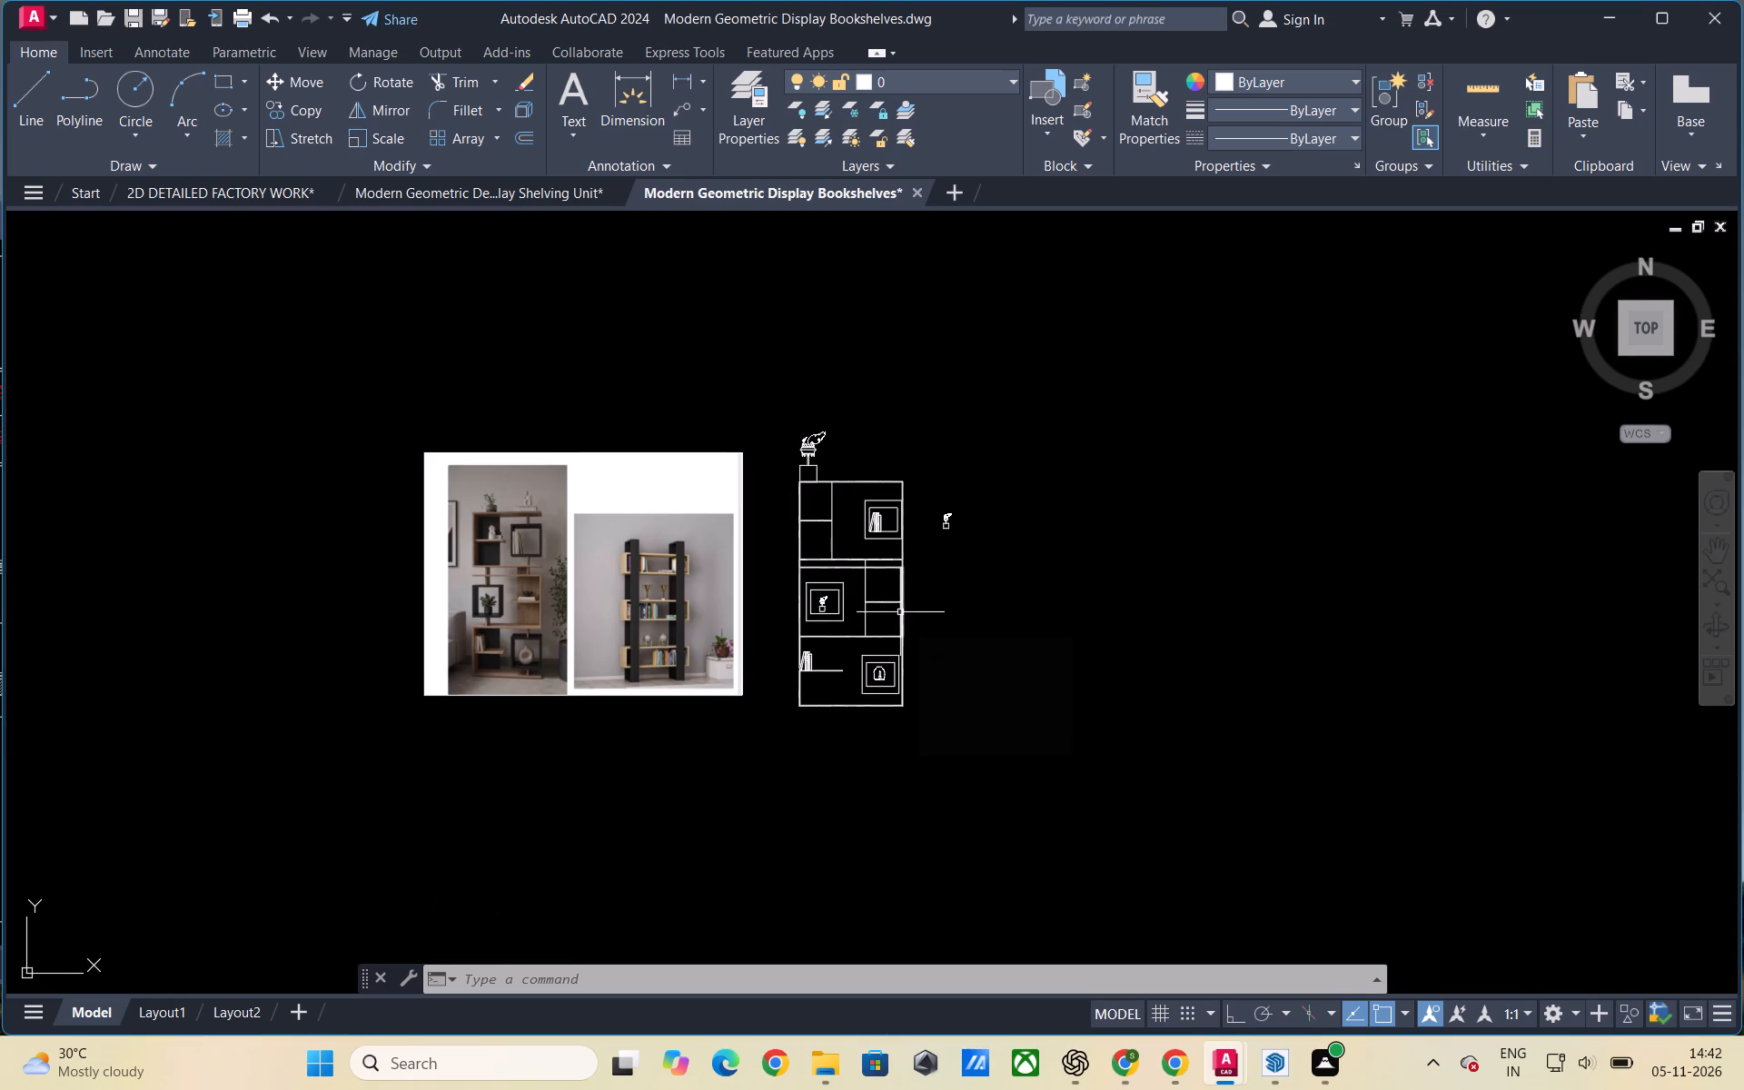
pyautogui.scroll(2, 883, 630)
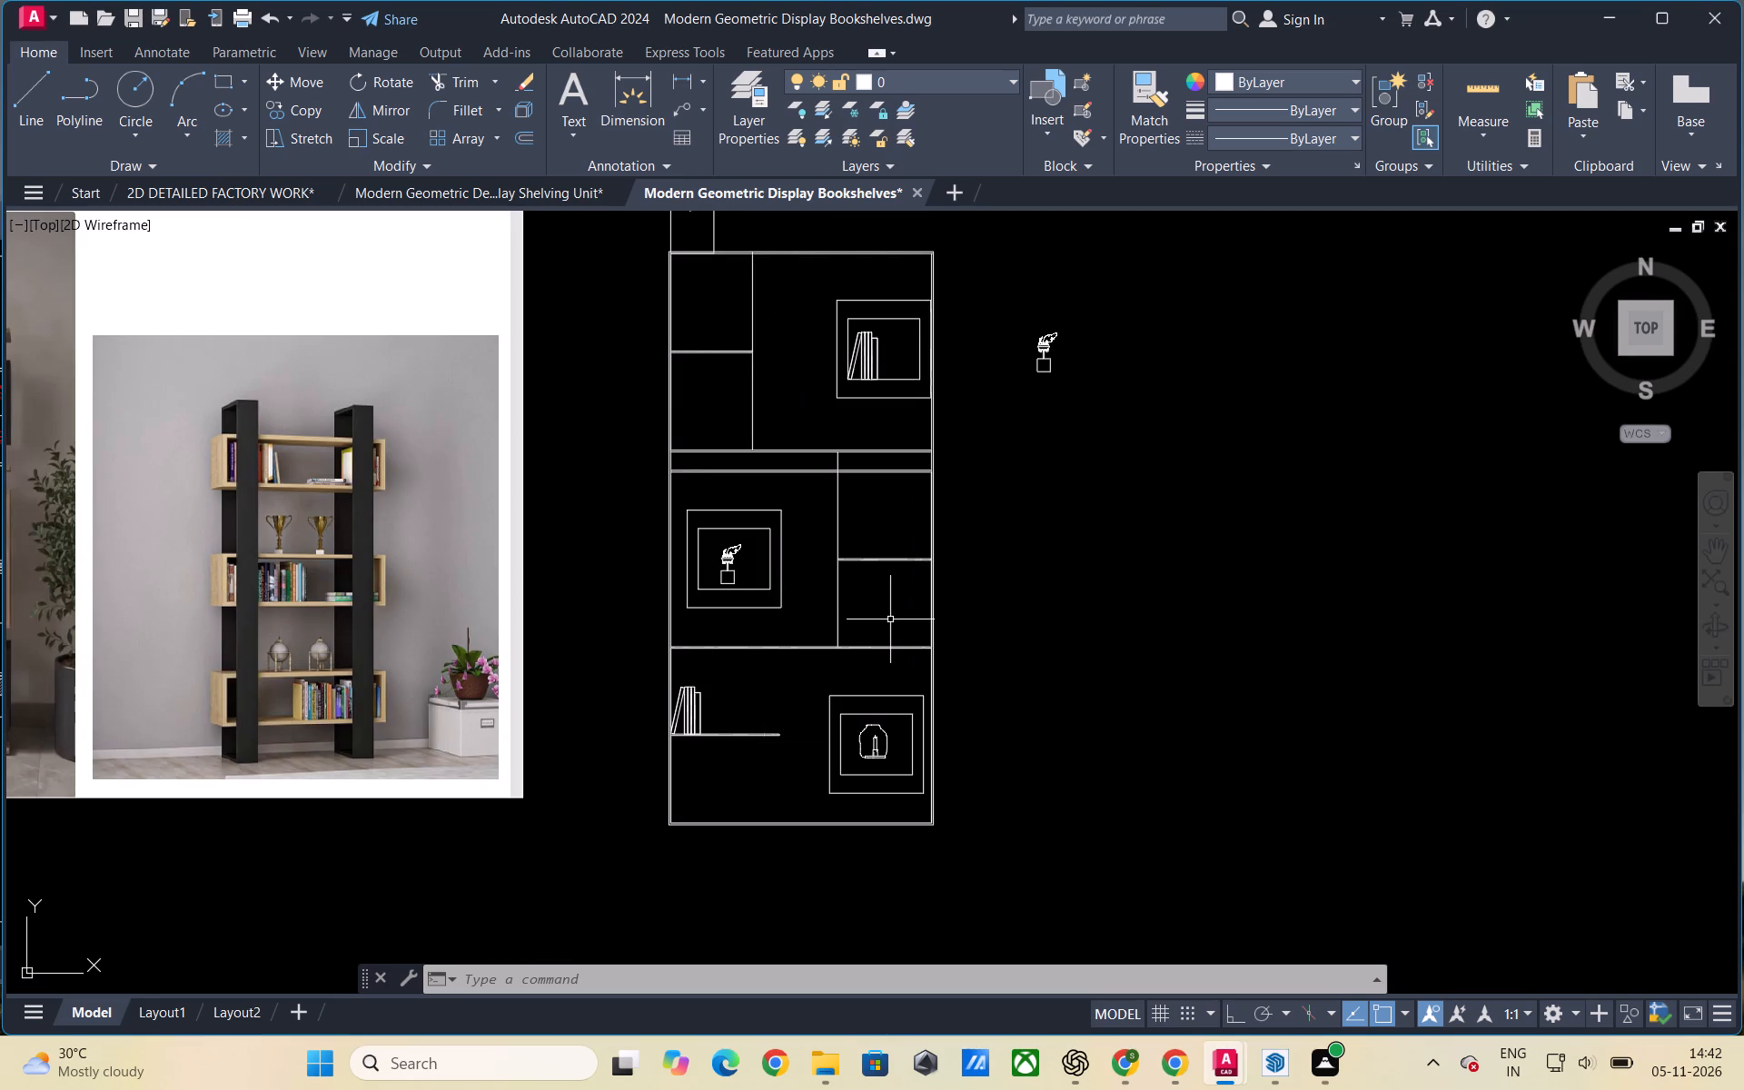
pyautogui.scroll(-1, 890, 619)
pyautogui.scroll(1, 894, 664)
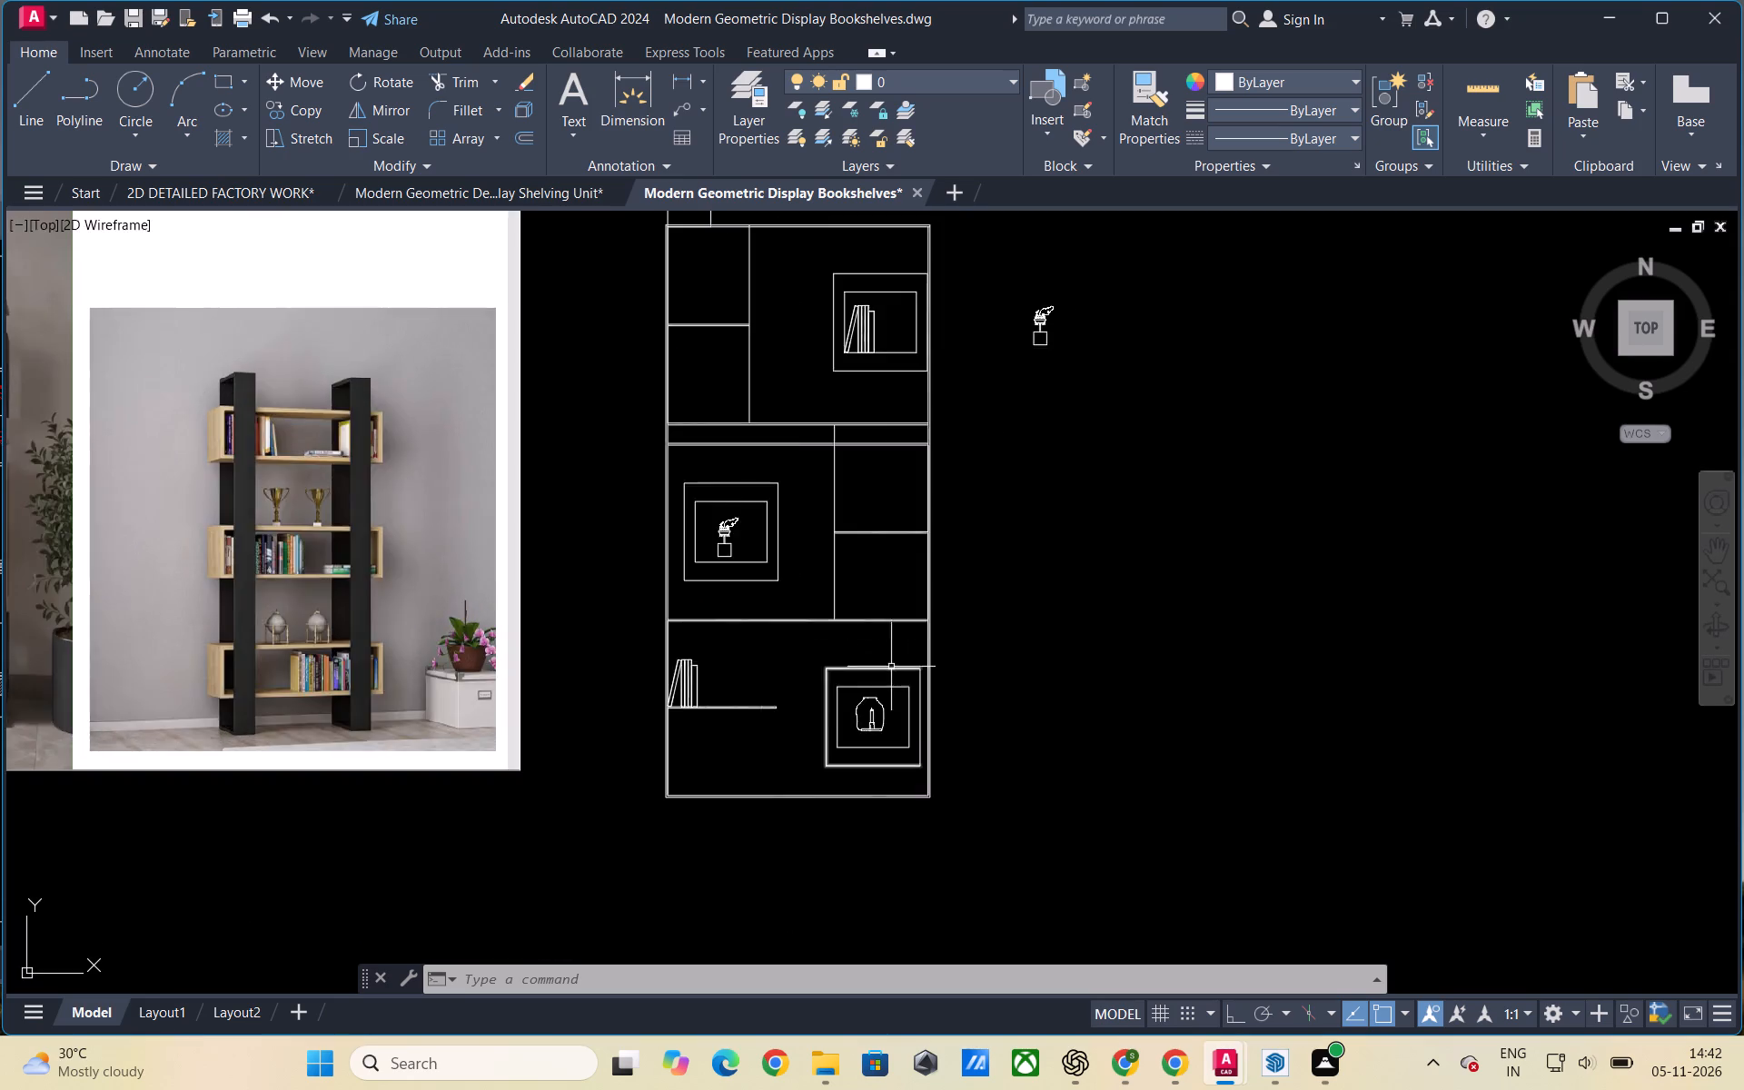
pyautogui.scroll(1, 891, 667)
pyautogui.moveTo(890, 667); pyautogui.dragTo(901, 658, button='middle')
pyautogui.press('l')
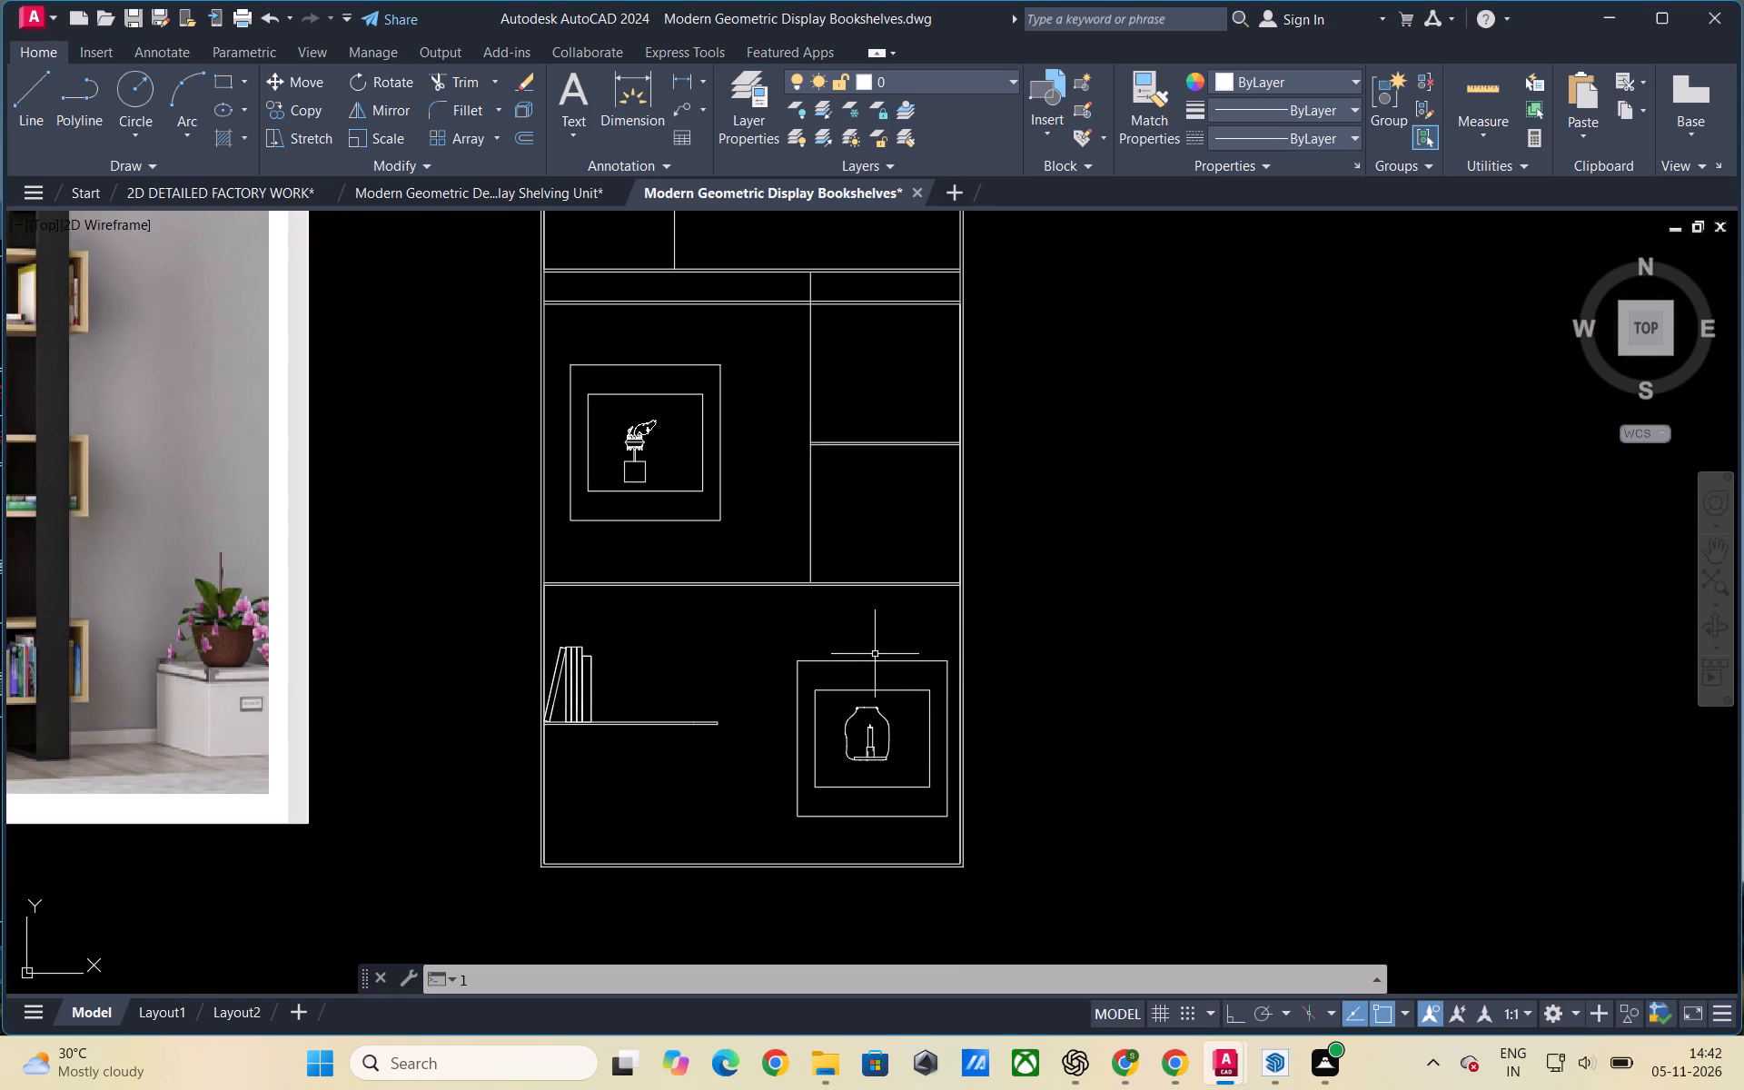
pyautogui.press('Return')
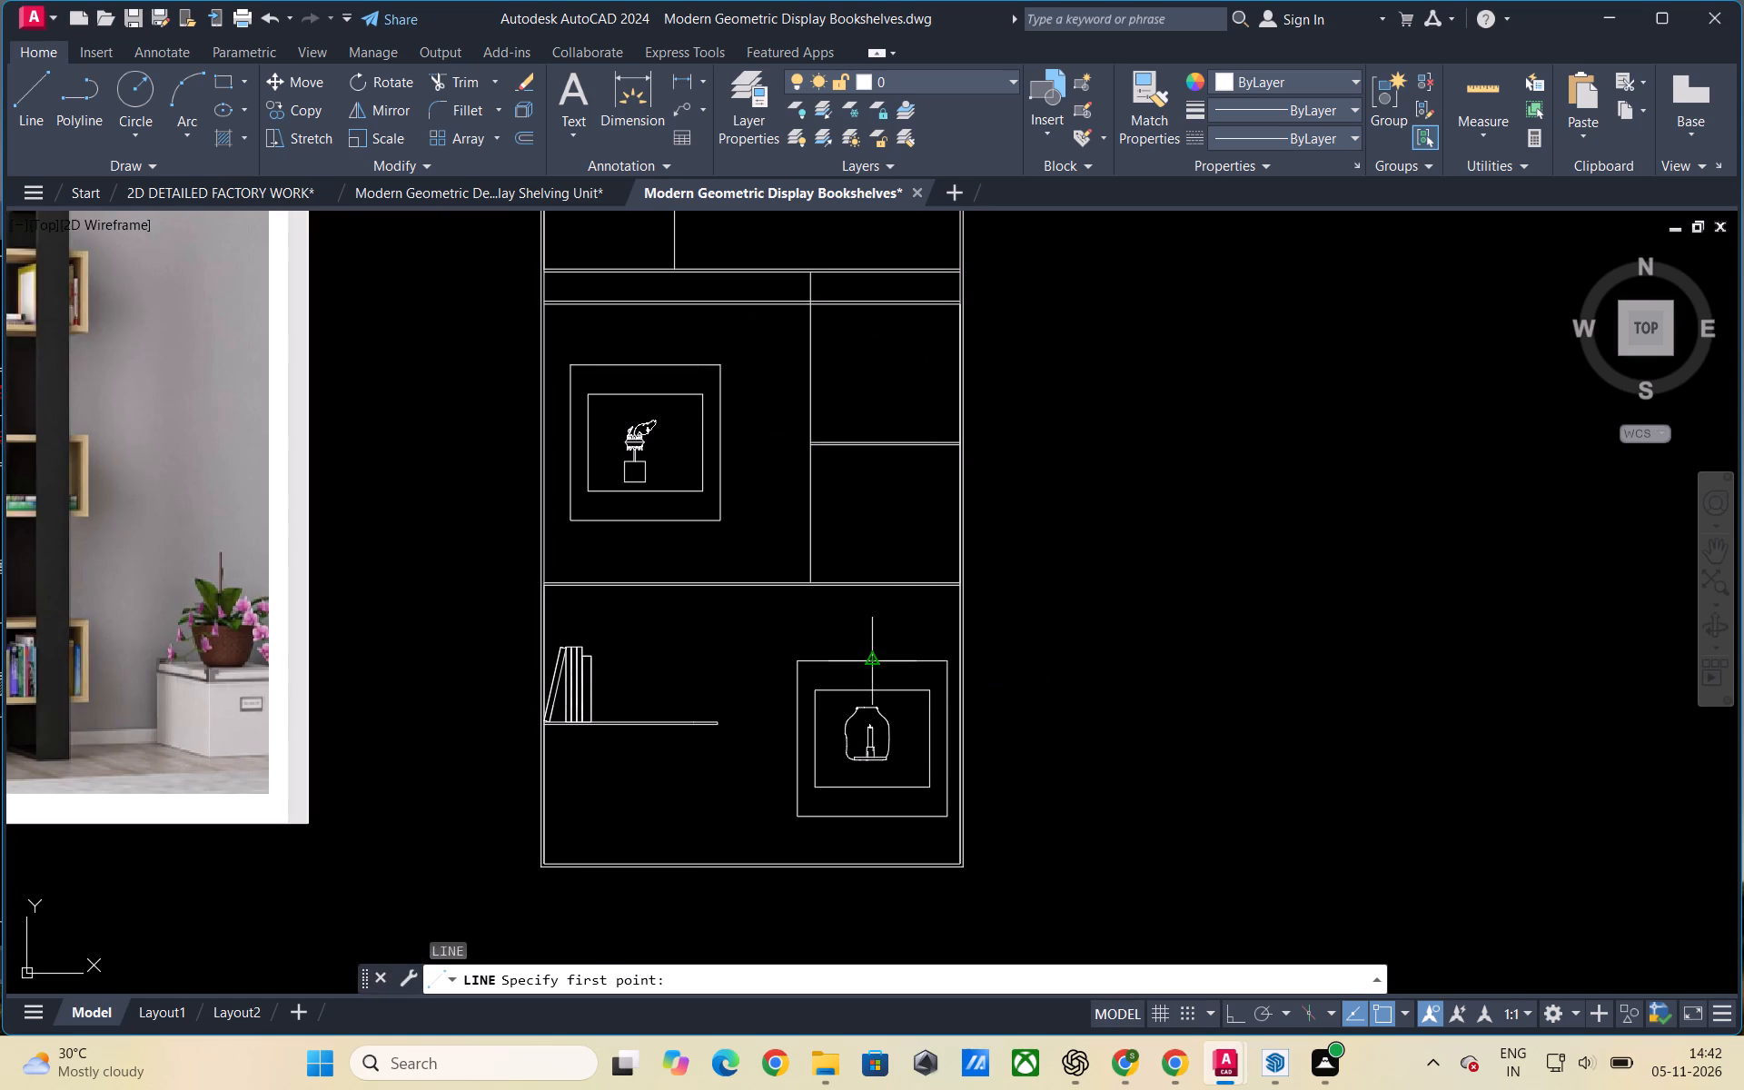
pyautogui.click(868, 663)
pyautogui.click(872, 579)
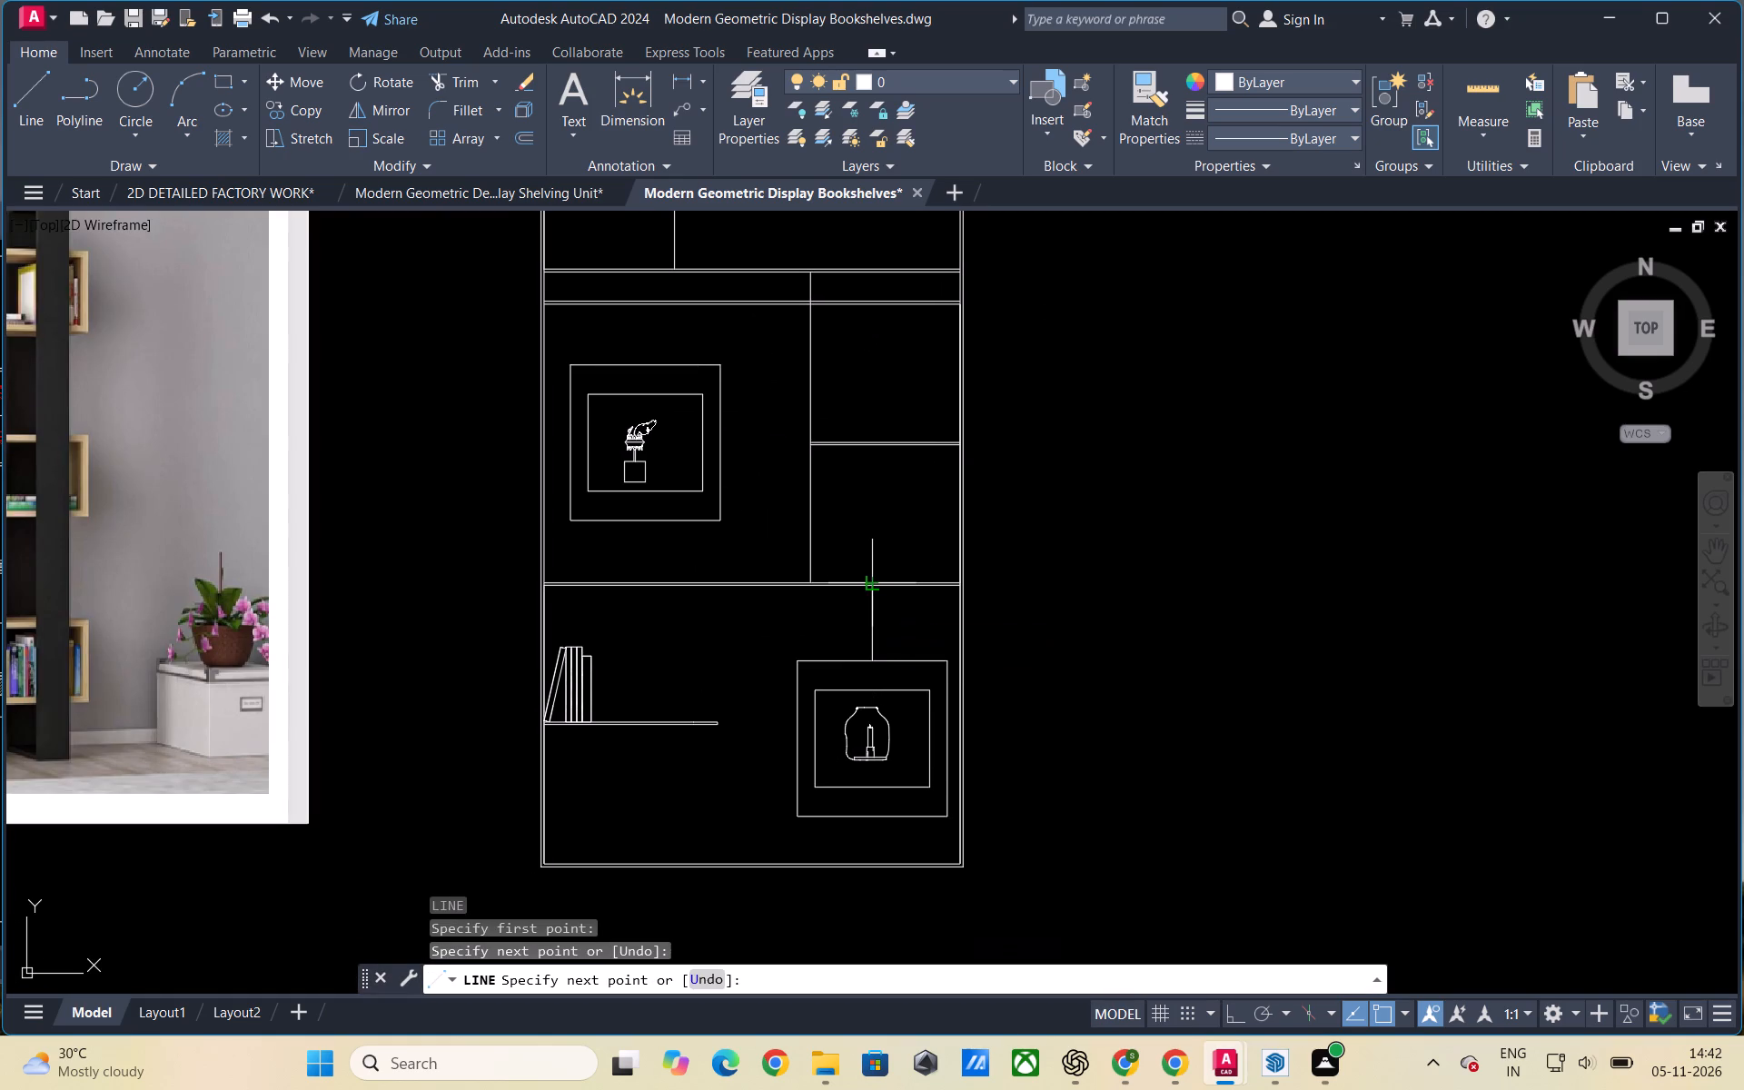
pyautogui.press('space')
pyautogui.press('Escape')
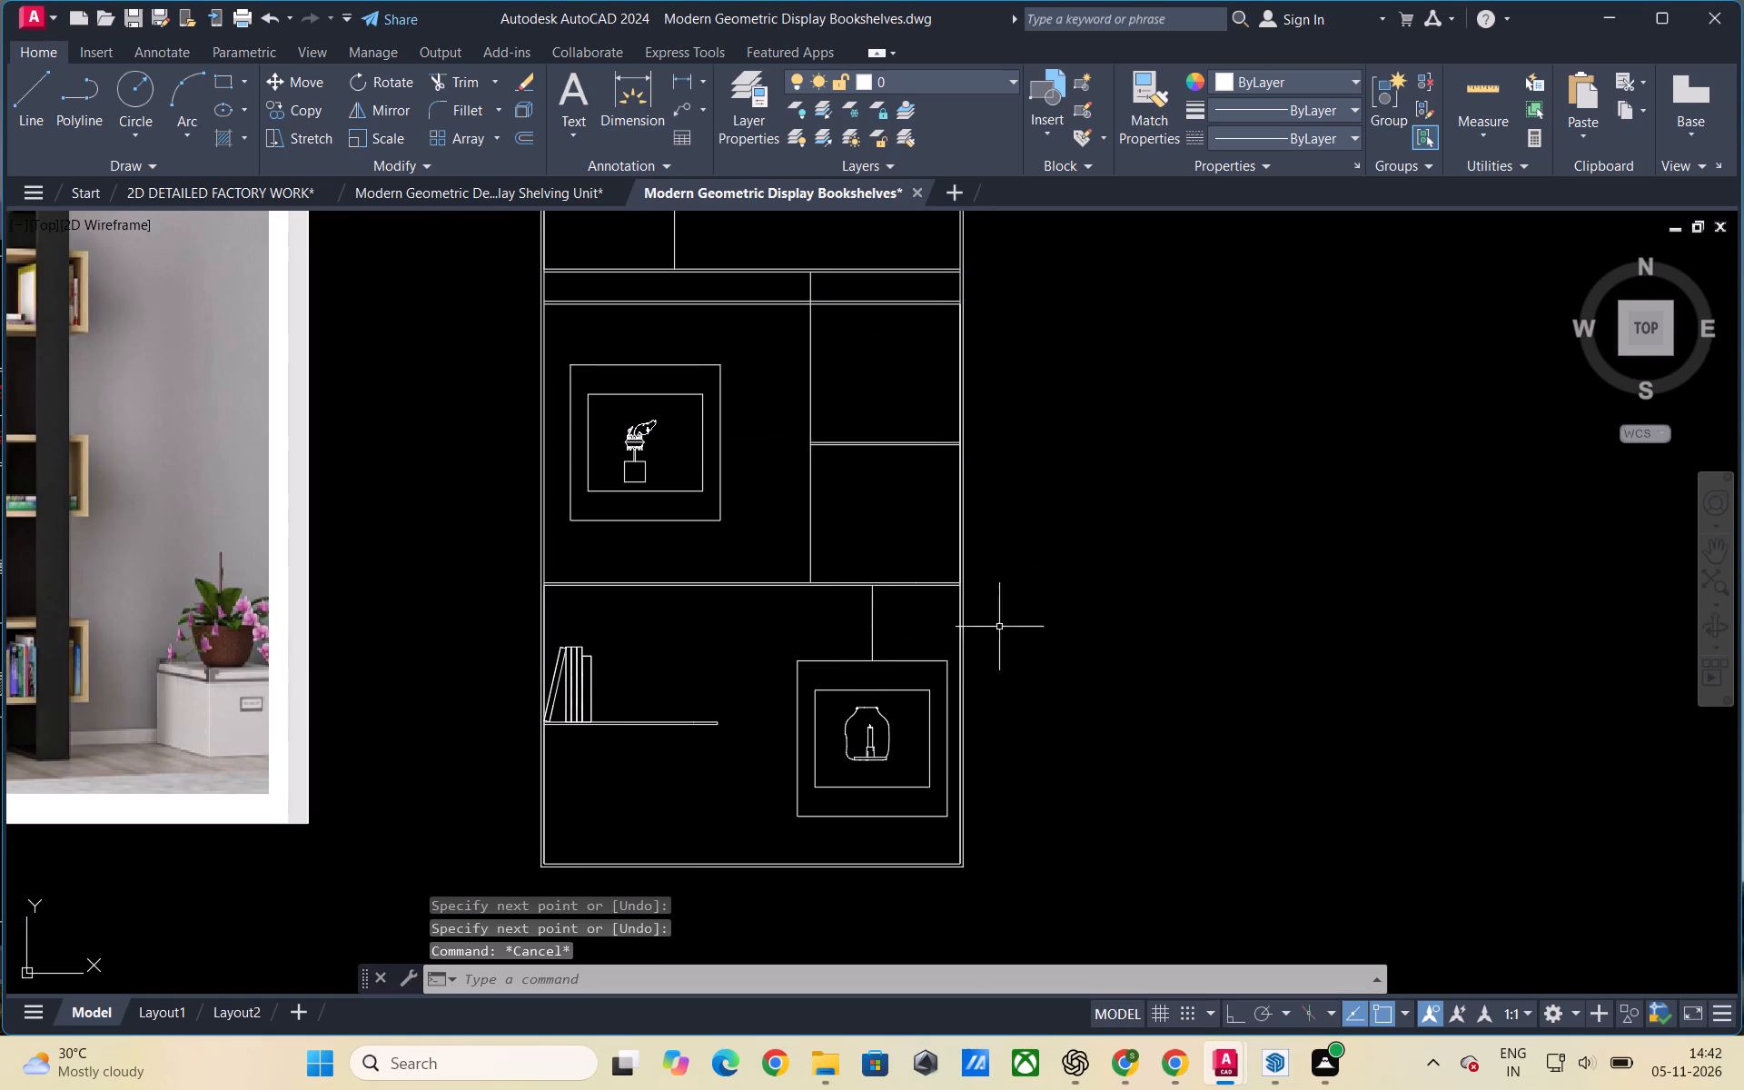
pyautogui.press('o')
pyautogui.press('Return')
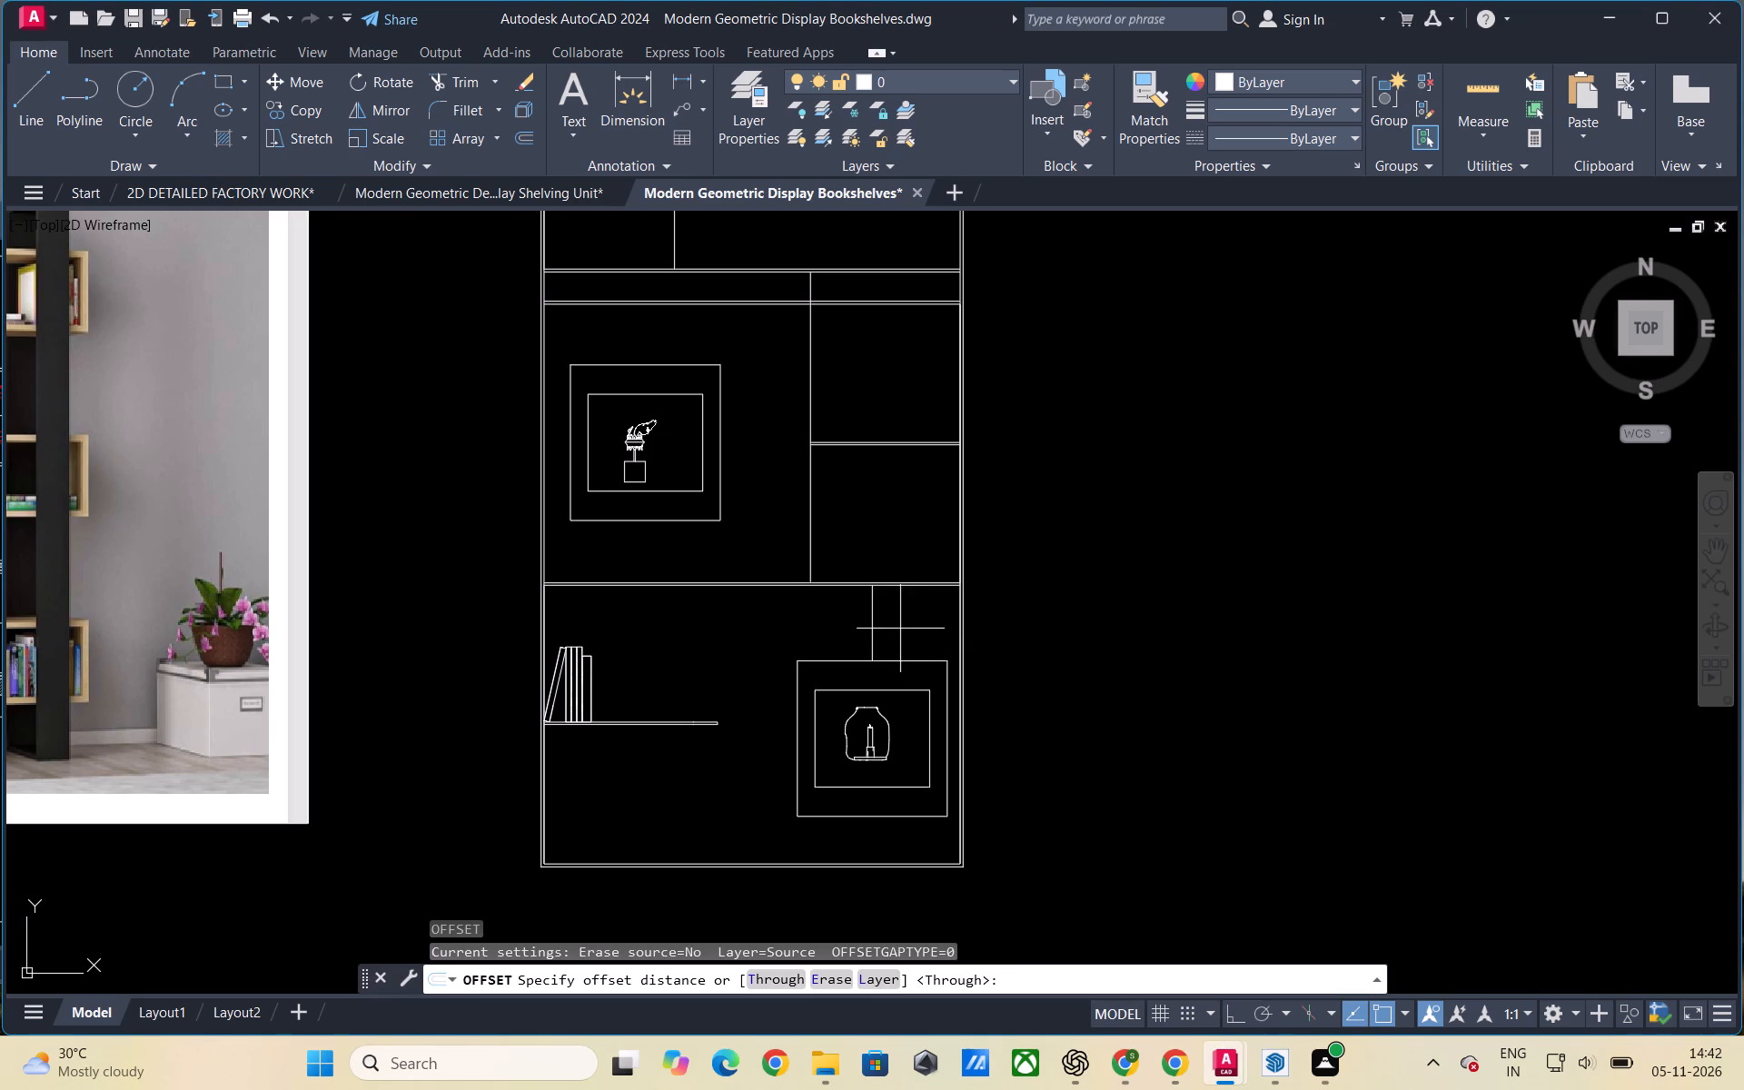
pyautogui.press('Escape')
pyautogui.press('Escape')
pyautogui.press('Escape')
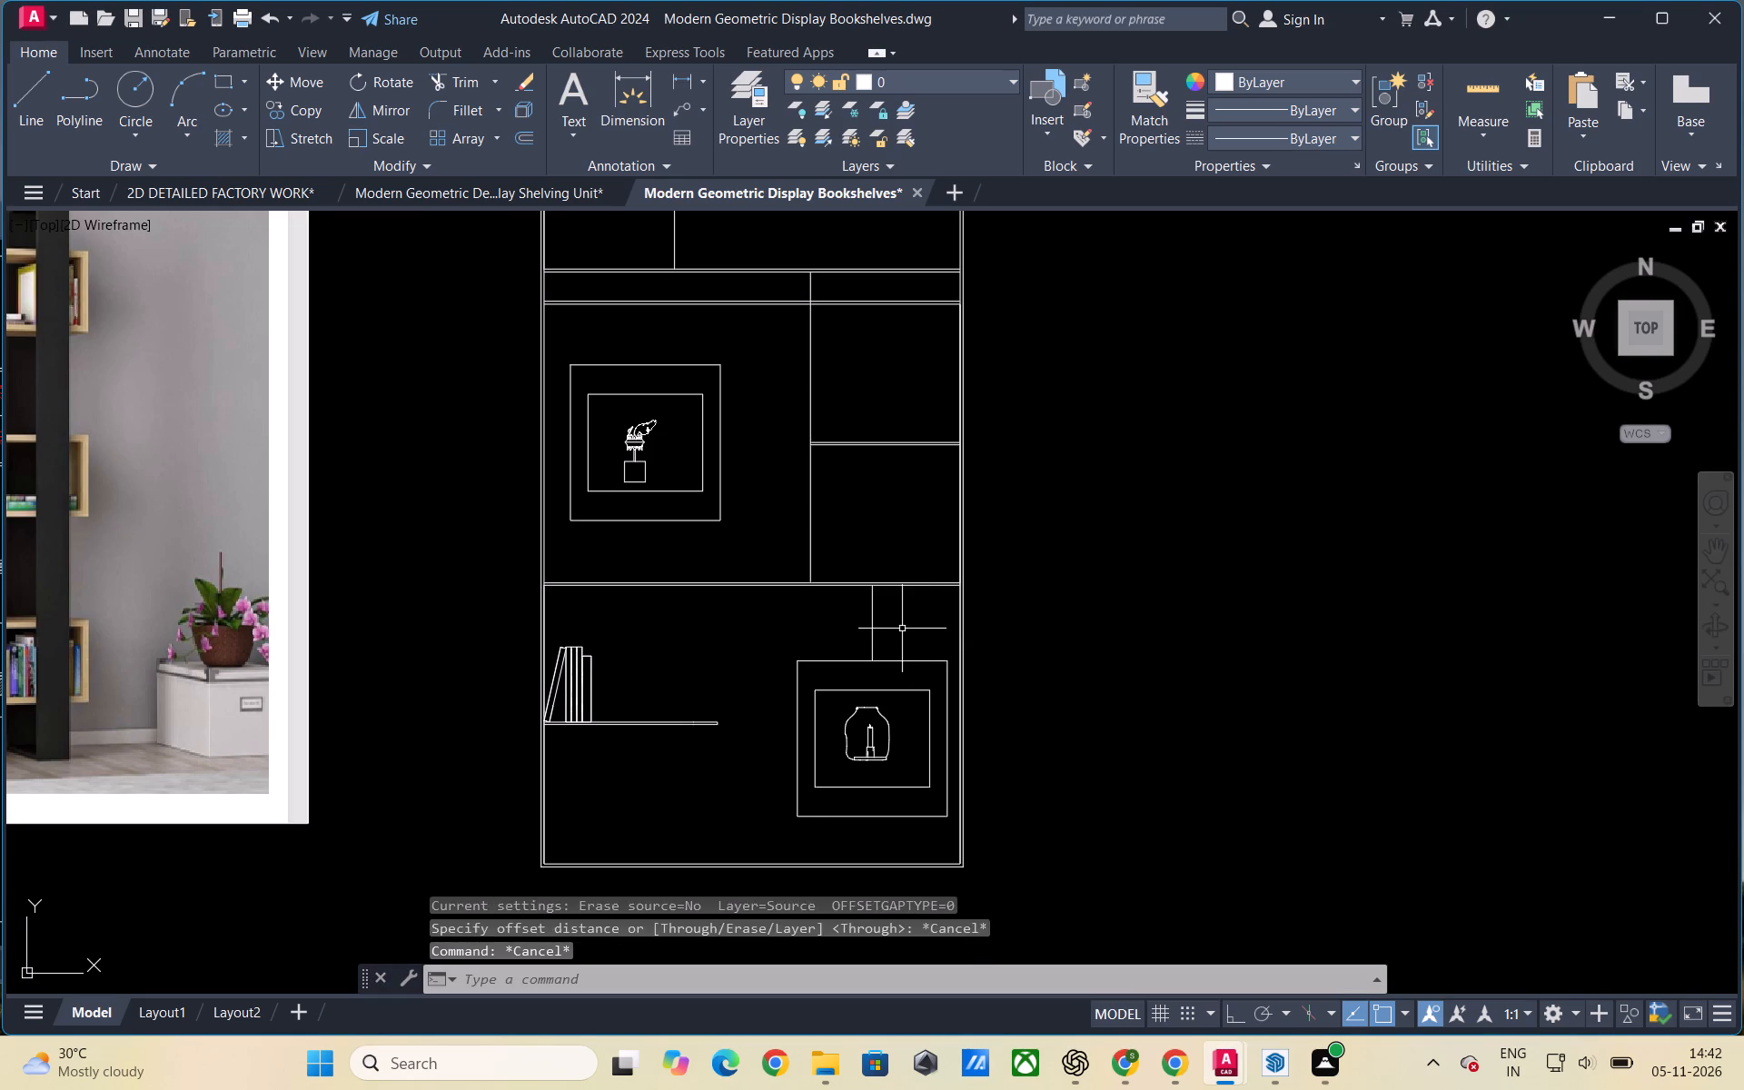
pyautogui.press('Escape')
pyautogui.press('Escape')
# Offset the vertical support line above the lower-right display frame by 0.5" to its right.
pyautogui.press('o')
pyautogui.press('Return')
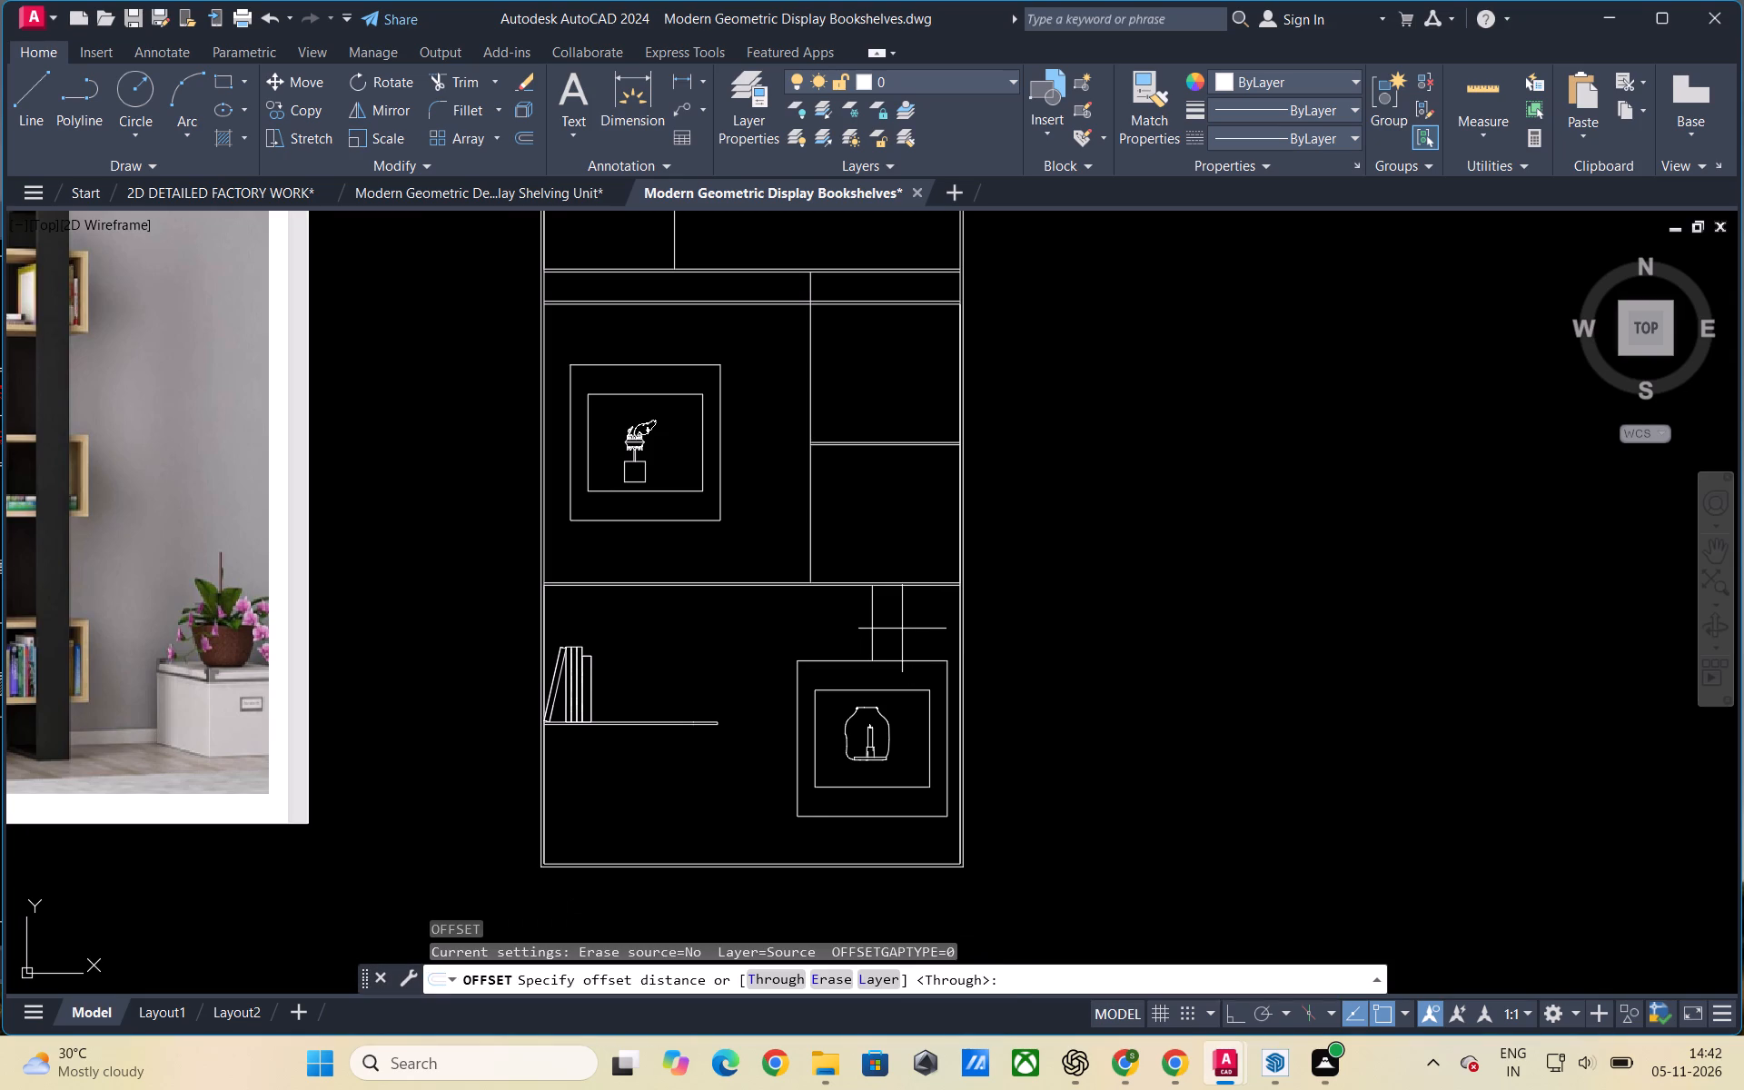
pyautogui.write('0.5"')
pyautogui.press('Return')
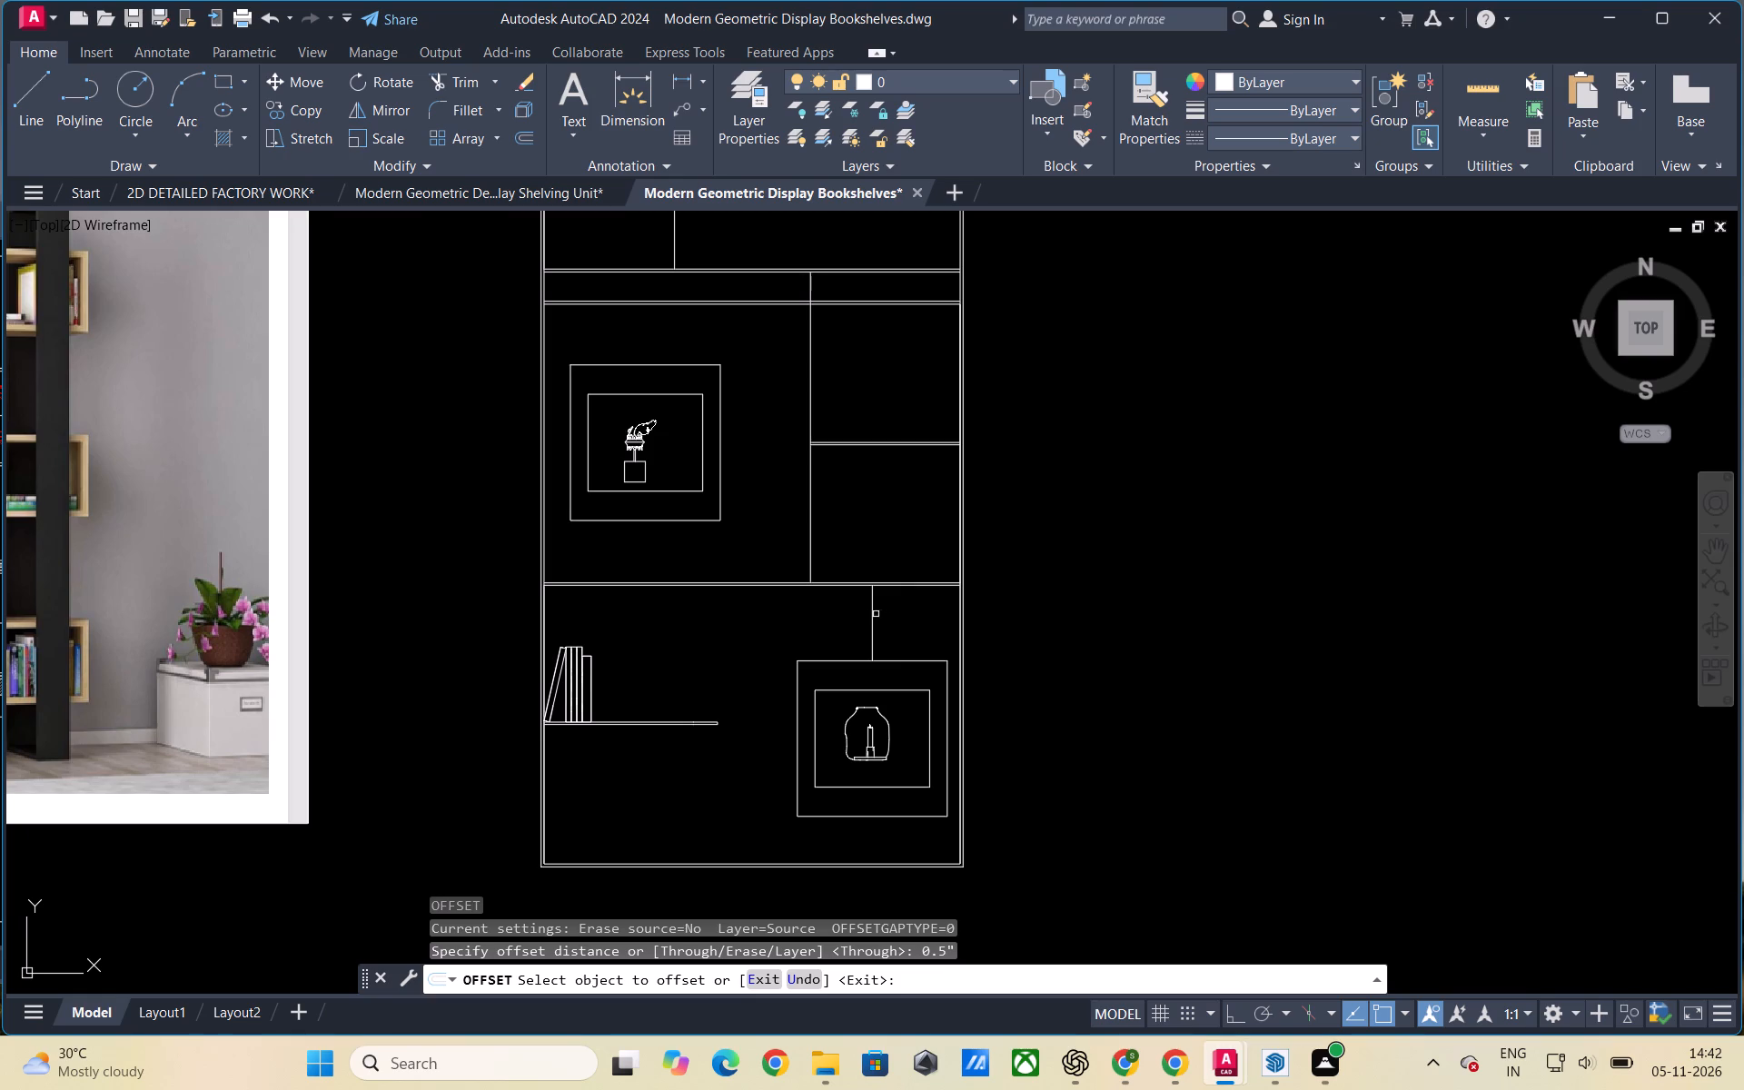
pyautogui.click(875, 614)
pyautogui.click(892, 615)
pyautogui.scroll(-1, 941, 716)
pyautogui.scroll(-1, 1028, 726)
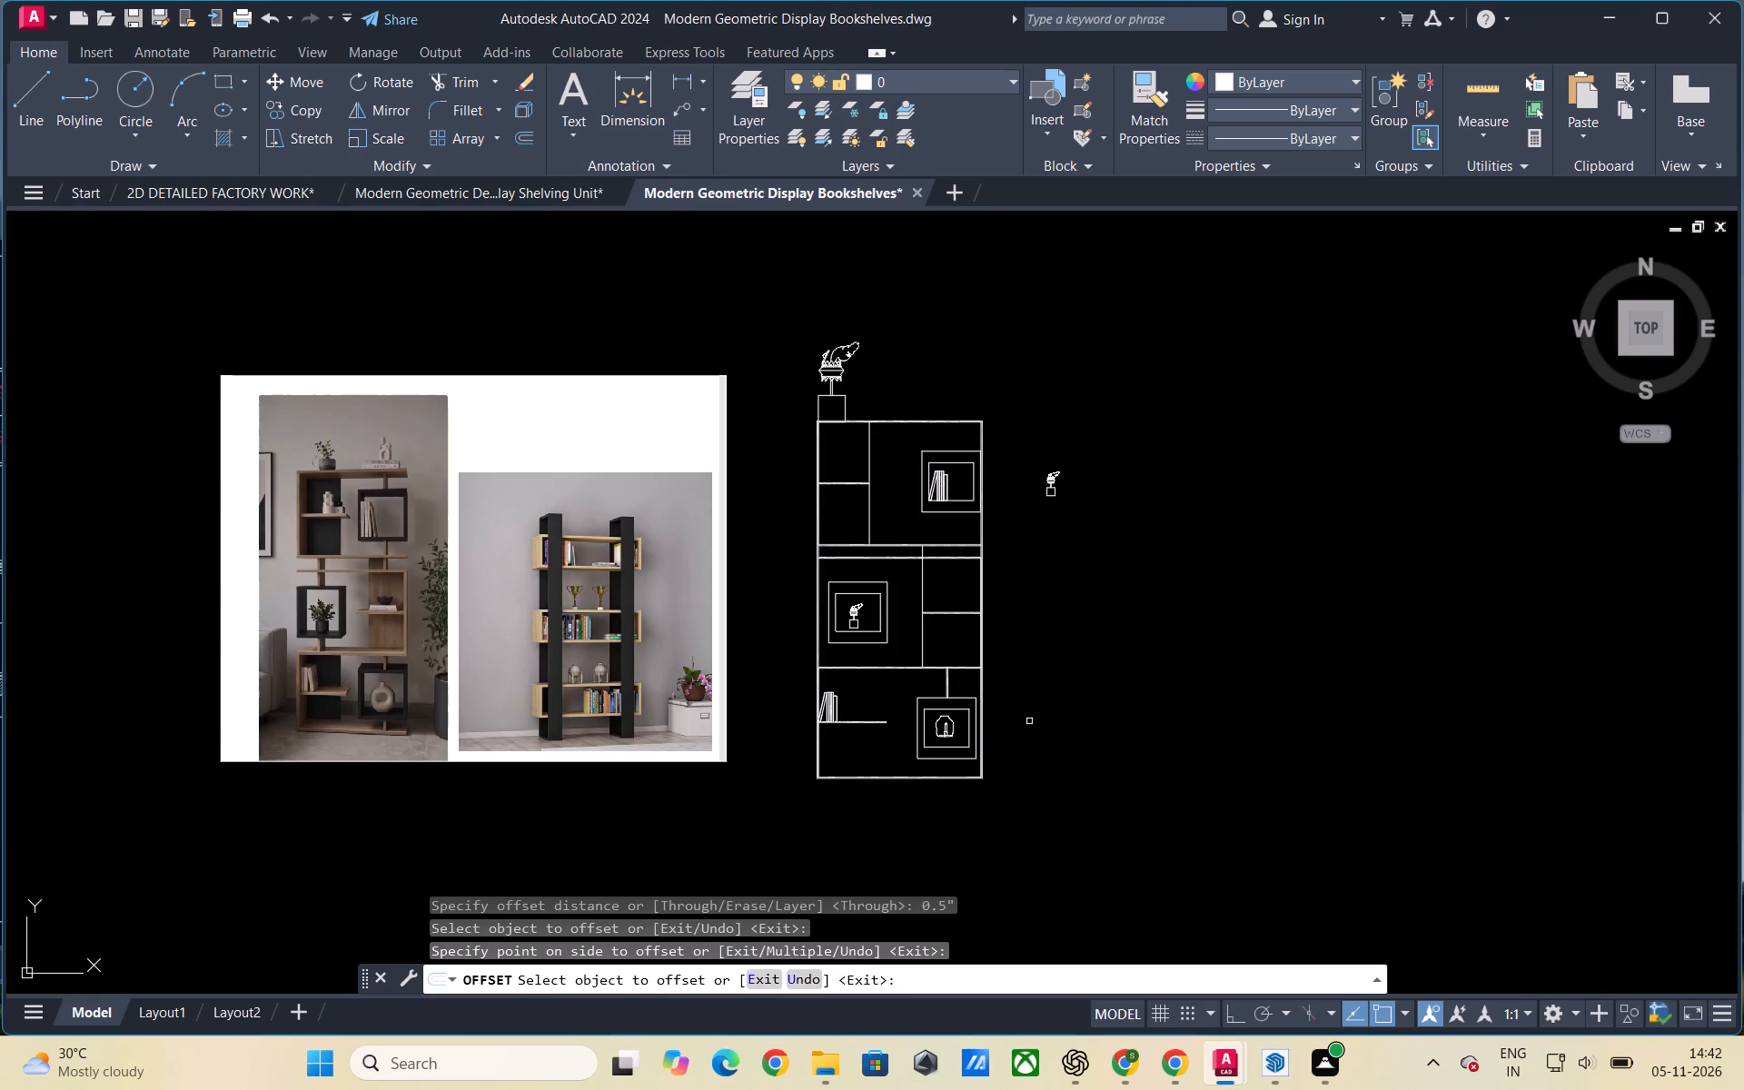
pyautogui.press('Escape')
pyautogui.press('Escape')
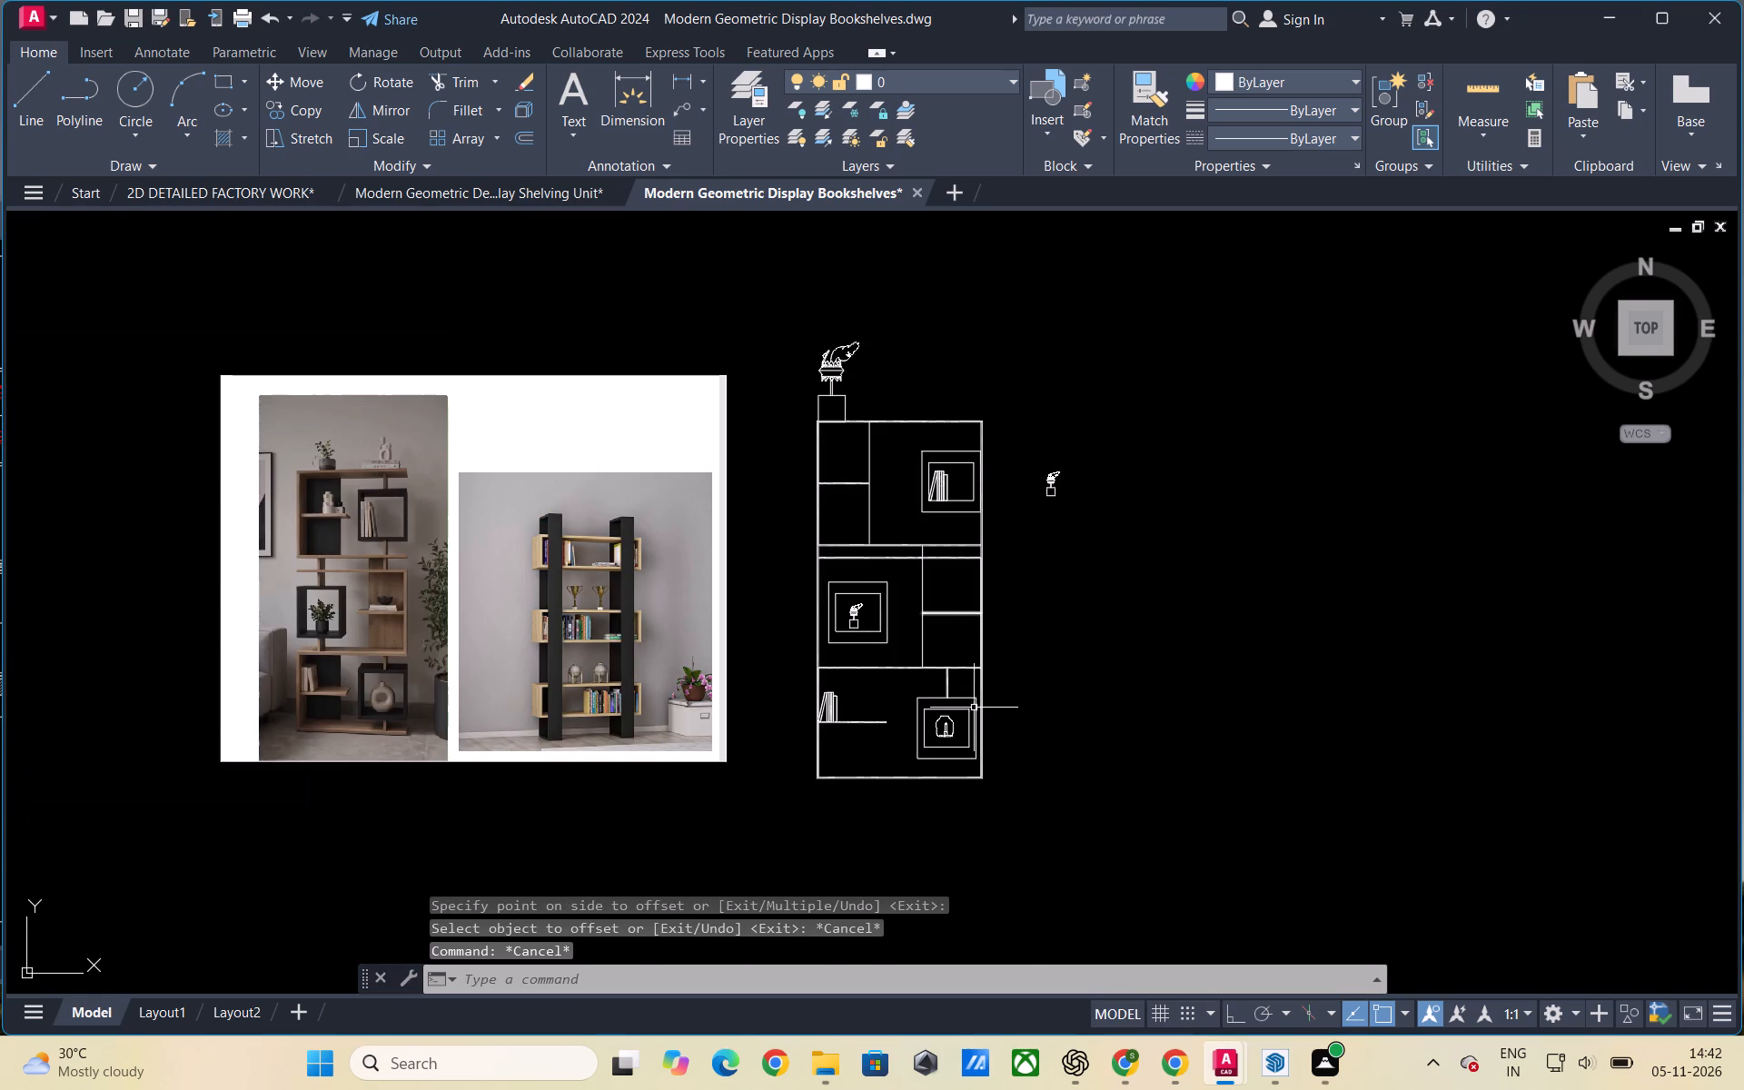
# Copy the two support lines from above the lower-right frame to stand on the middle section's top board, beneath the upper-right display frame.
pyautogui.scroll(4, 958, 701)
pyautogui.click(963, 657)
pyautogui.click(844, 619)
pyautogui.rightClick(844, 619)
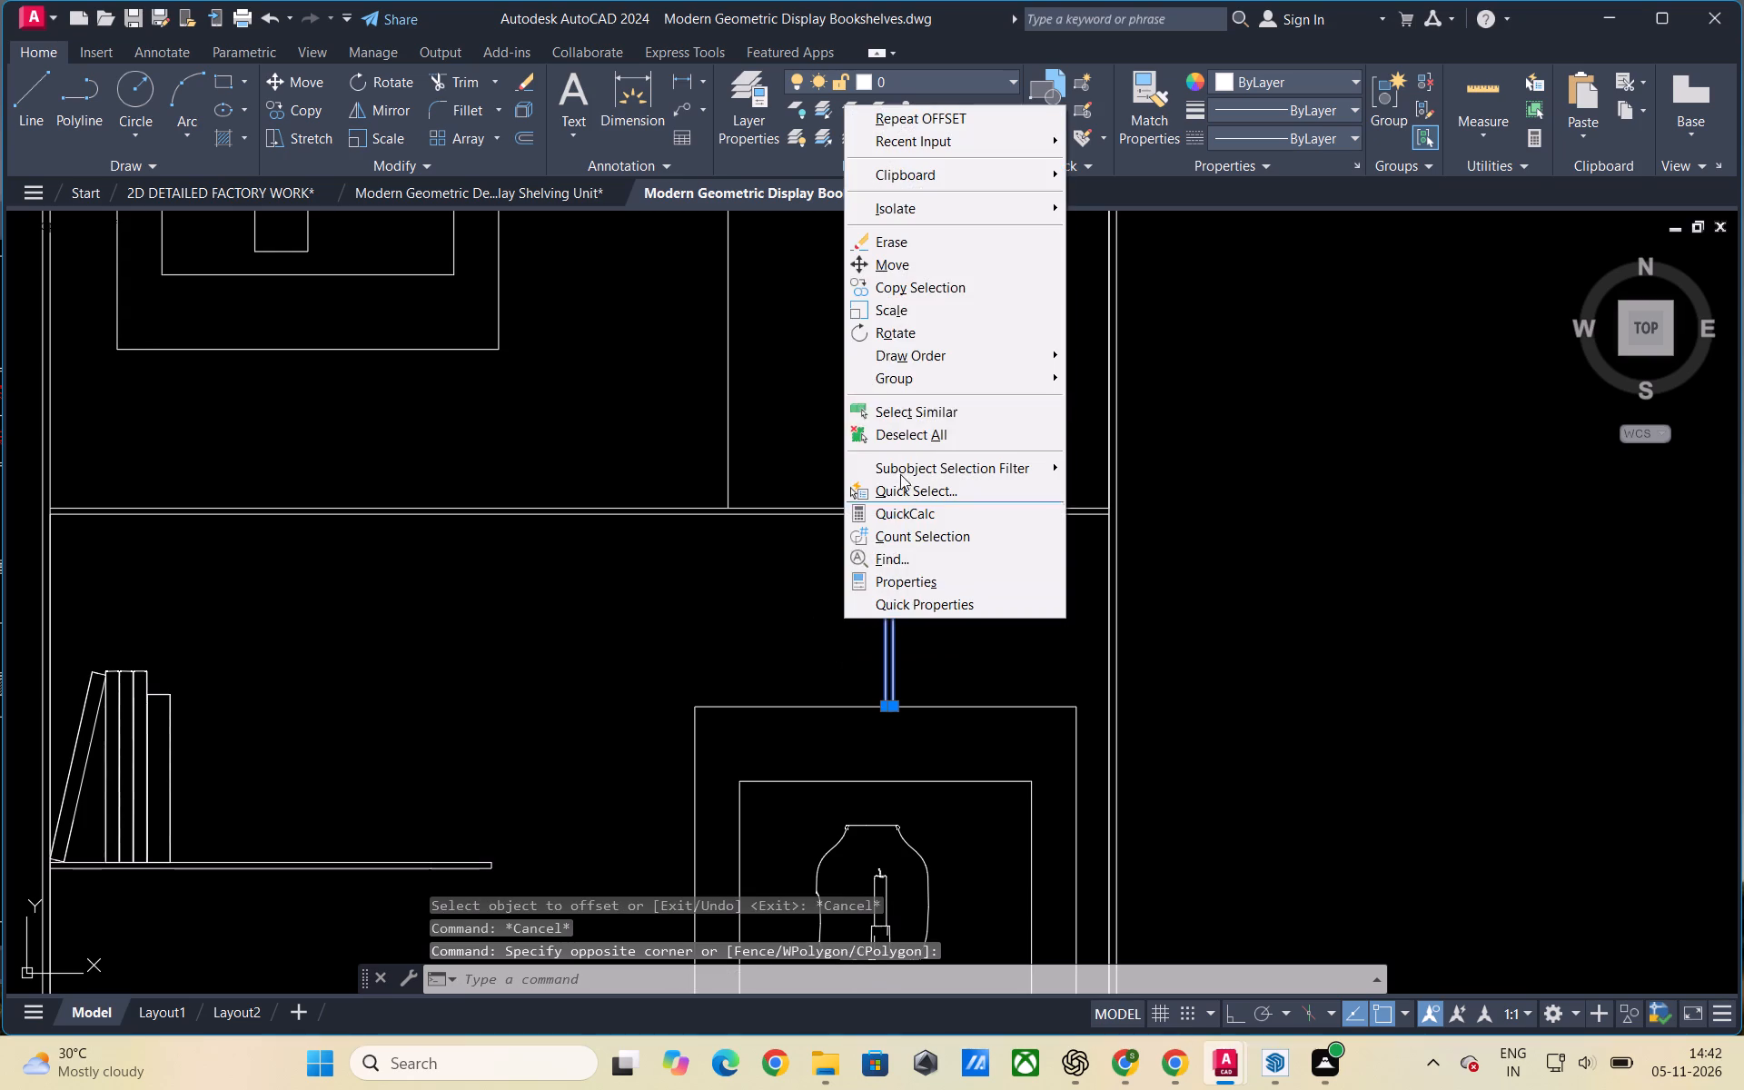
pyautogui.click(931, 287)
pyautogui.scroll(-4, 1026, 711)
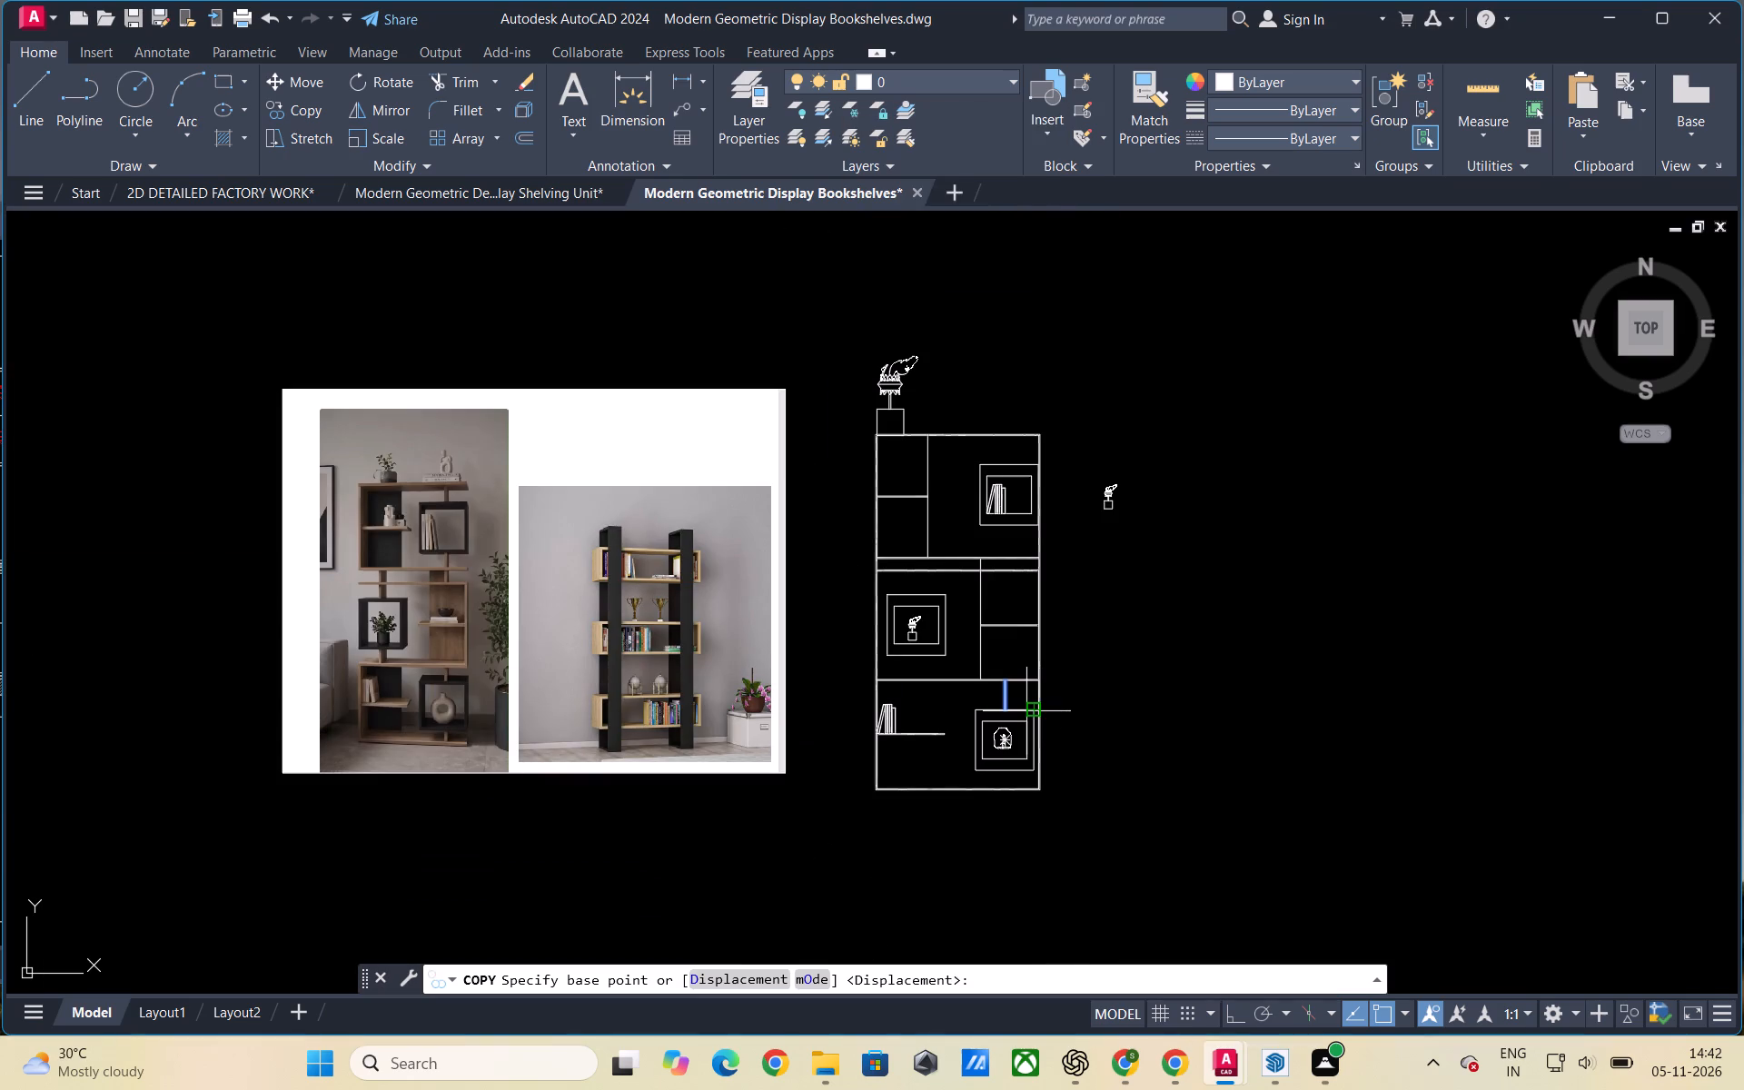
pyautogui.scroll(1, 1011, 644)
pyautogui.click(999, 754)
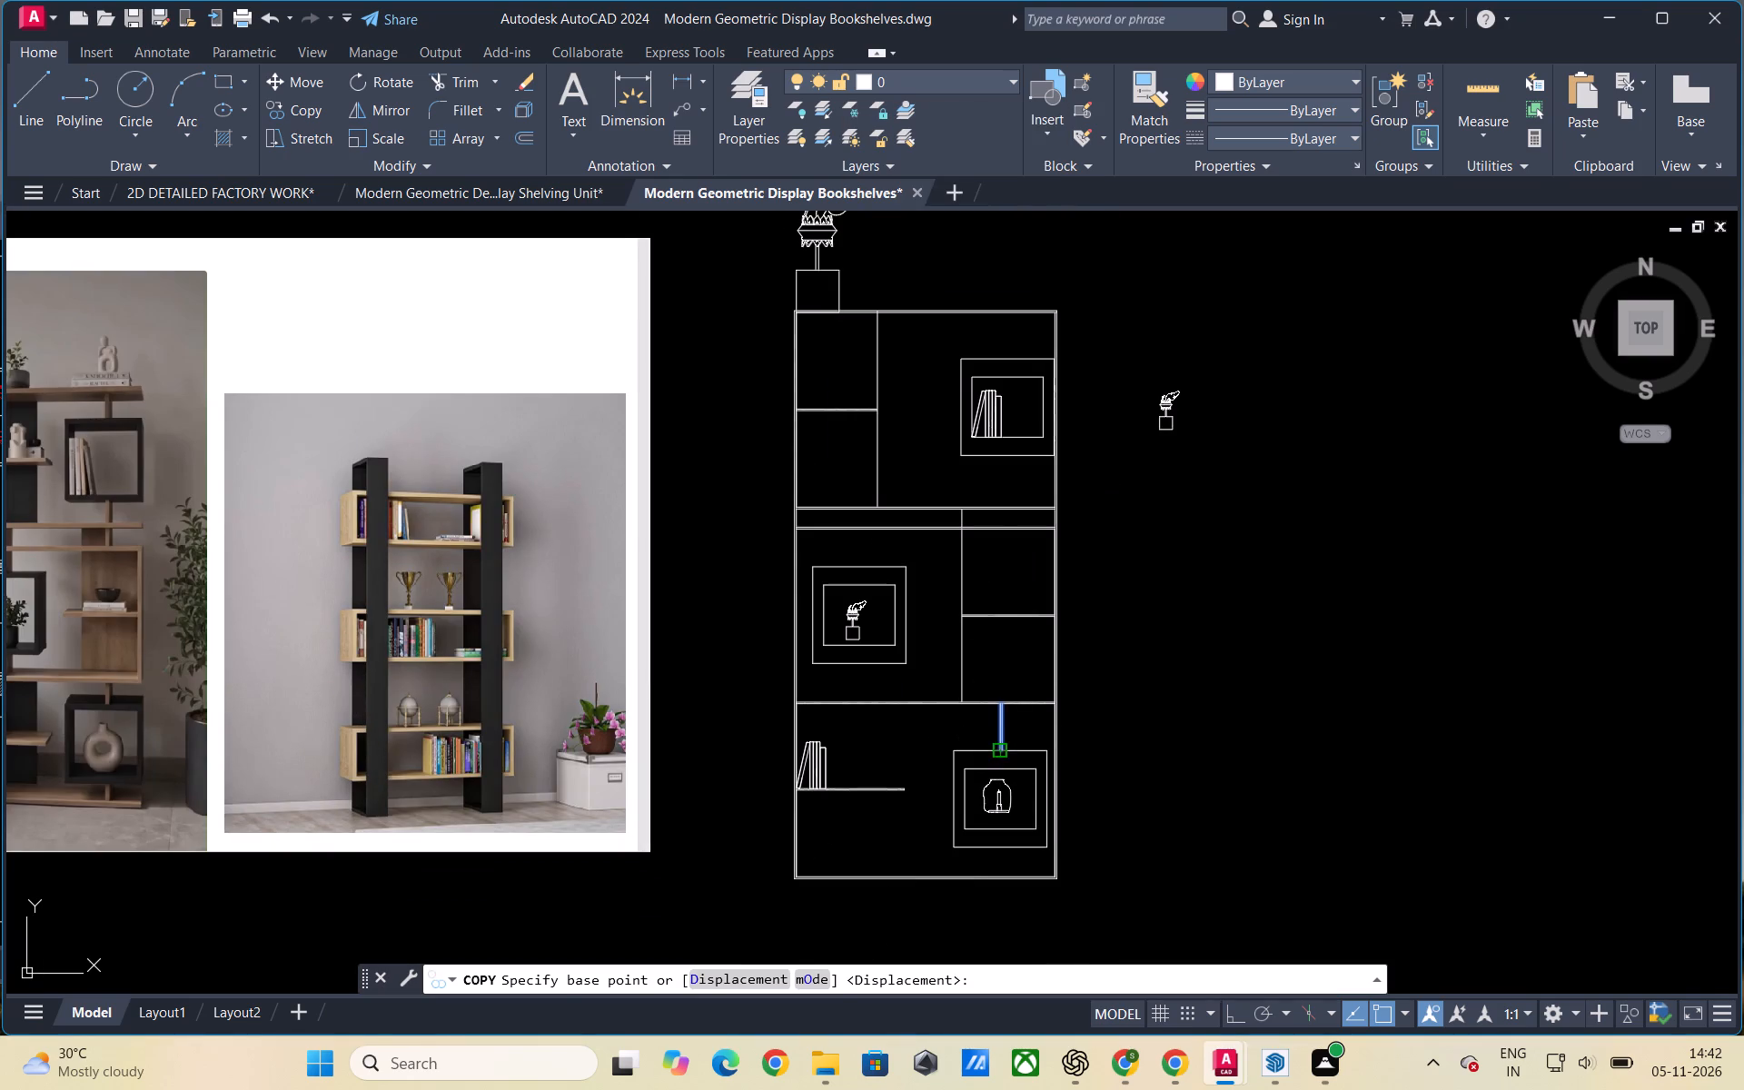
pyautogui.click(1003, 527)
pyautogui.press('Escape')
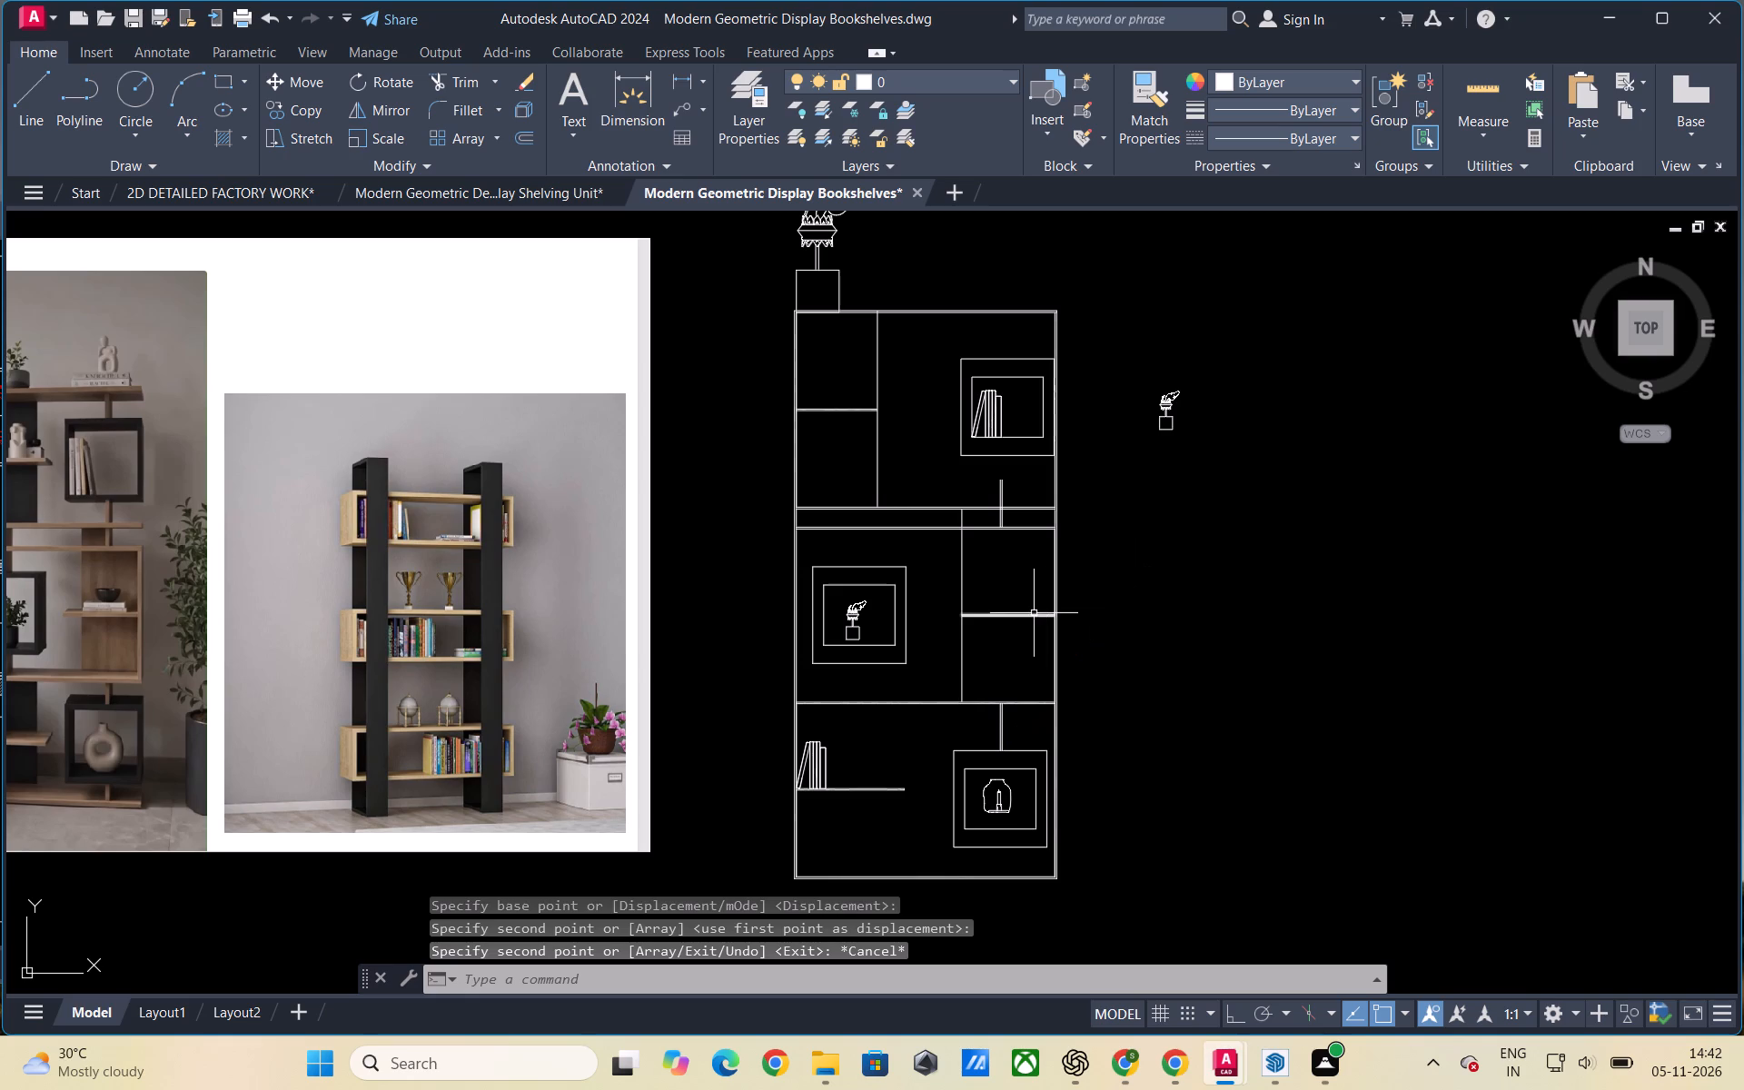
# Extend both copied support lines up to the bottom edge of the upper-right display frame's inner square.
pyautogui.scroll(2, 1072, 513)
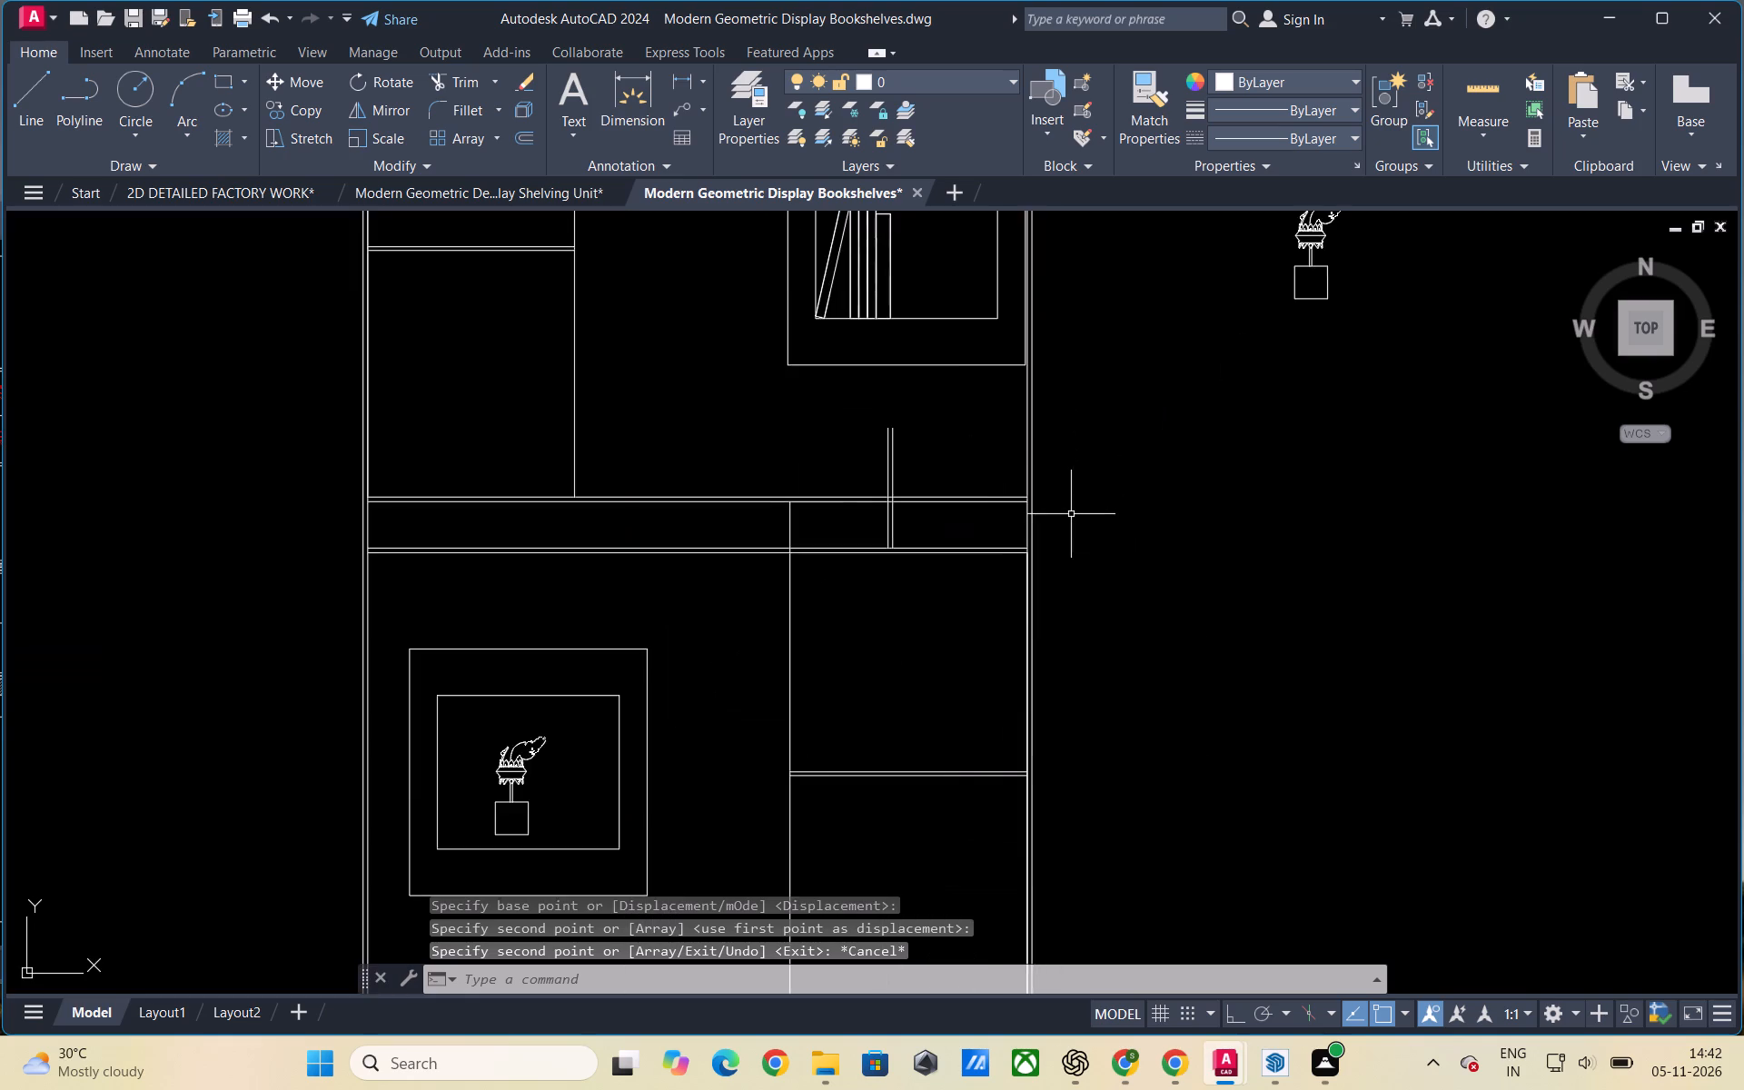
pyautogui.scroll(-2, 1071, 514)
pyautogui.write('ex')
pyautogui.press('space')
pyautogui.press('space')
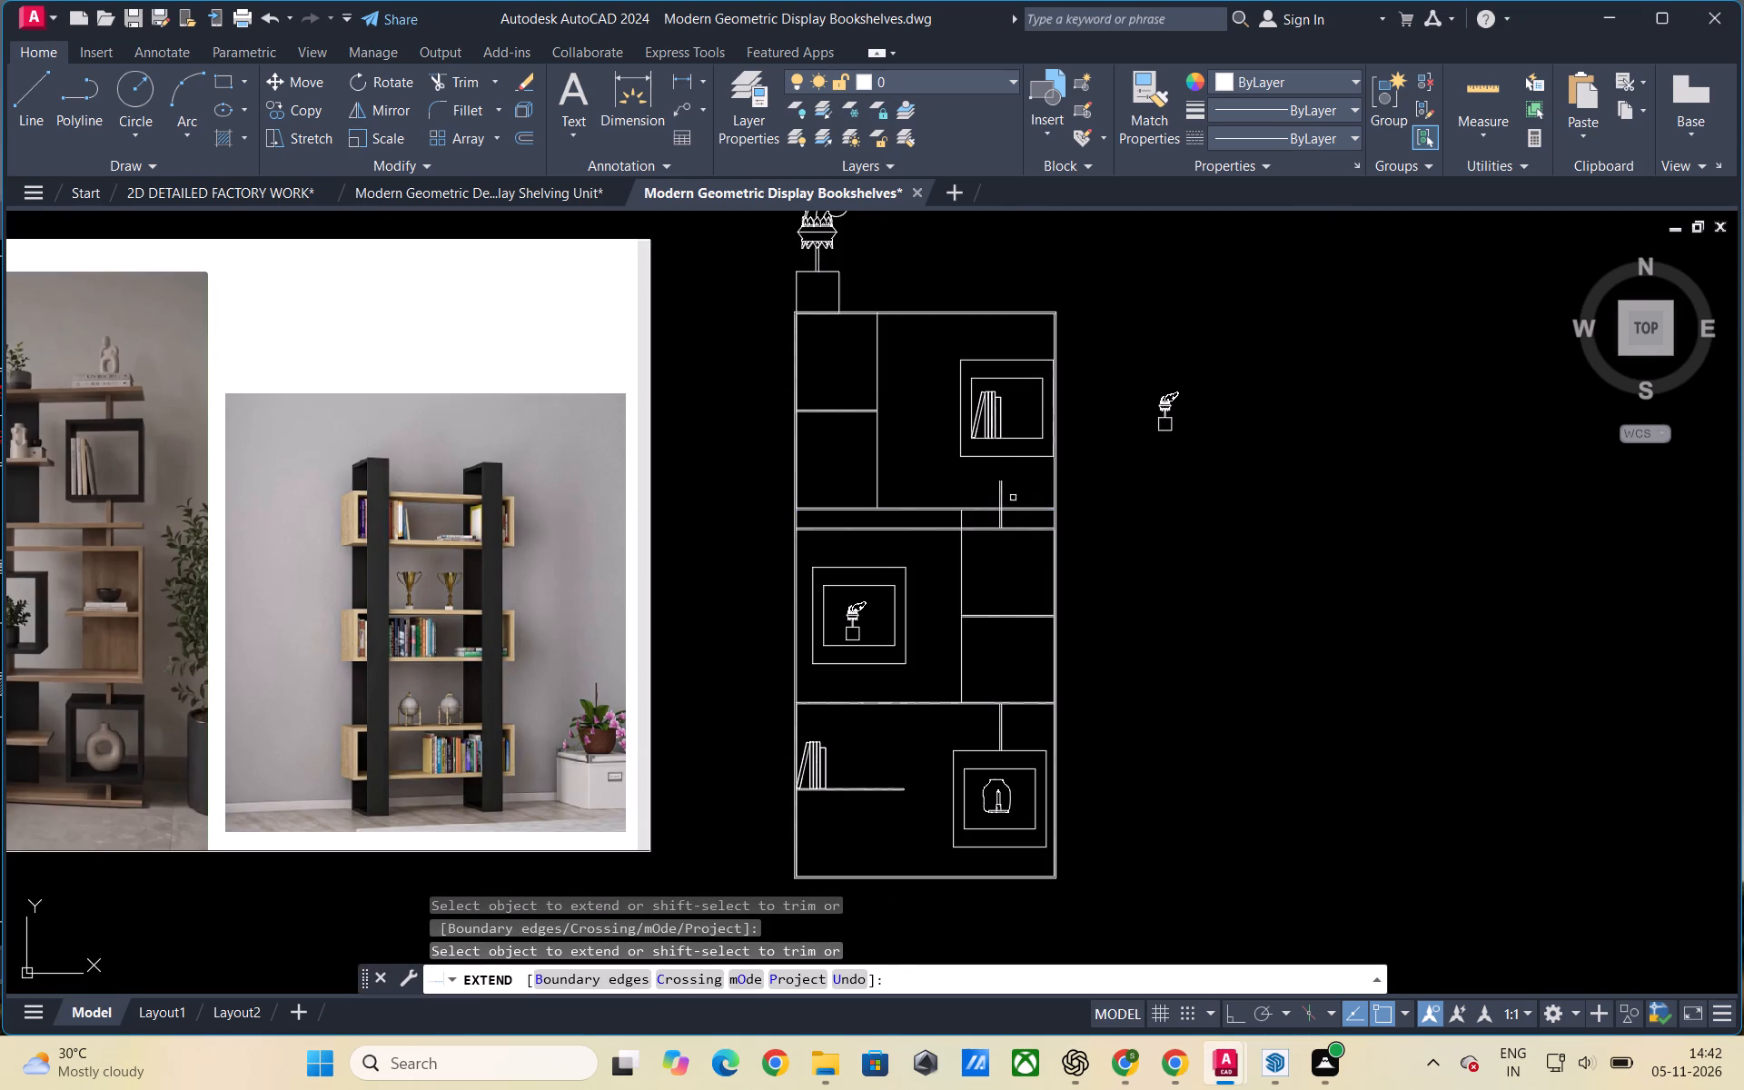
pyautogui.click(1001, 490)
pyautogui.click(997, 499)
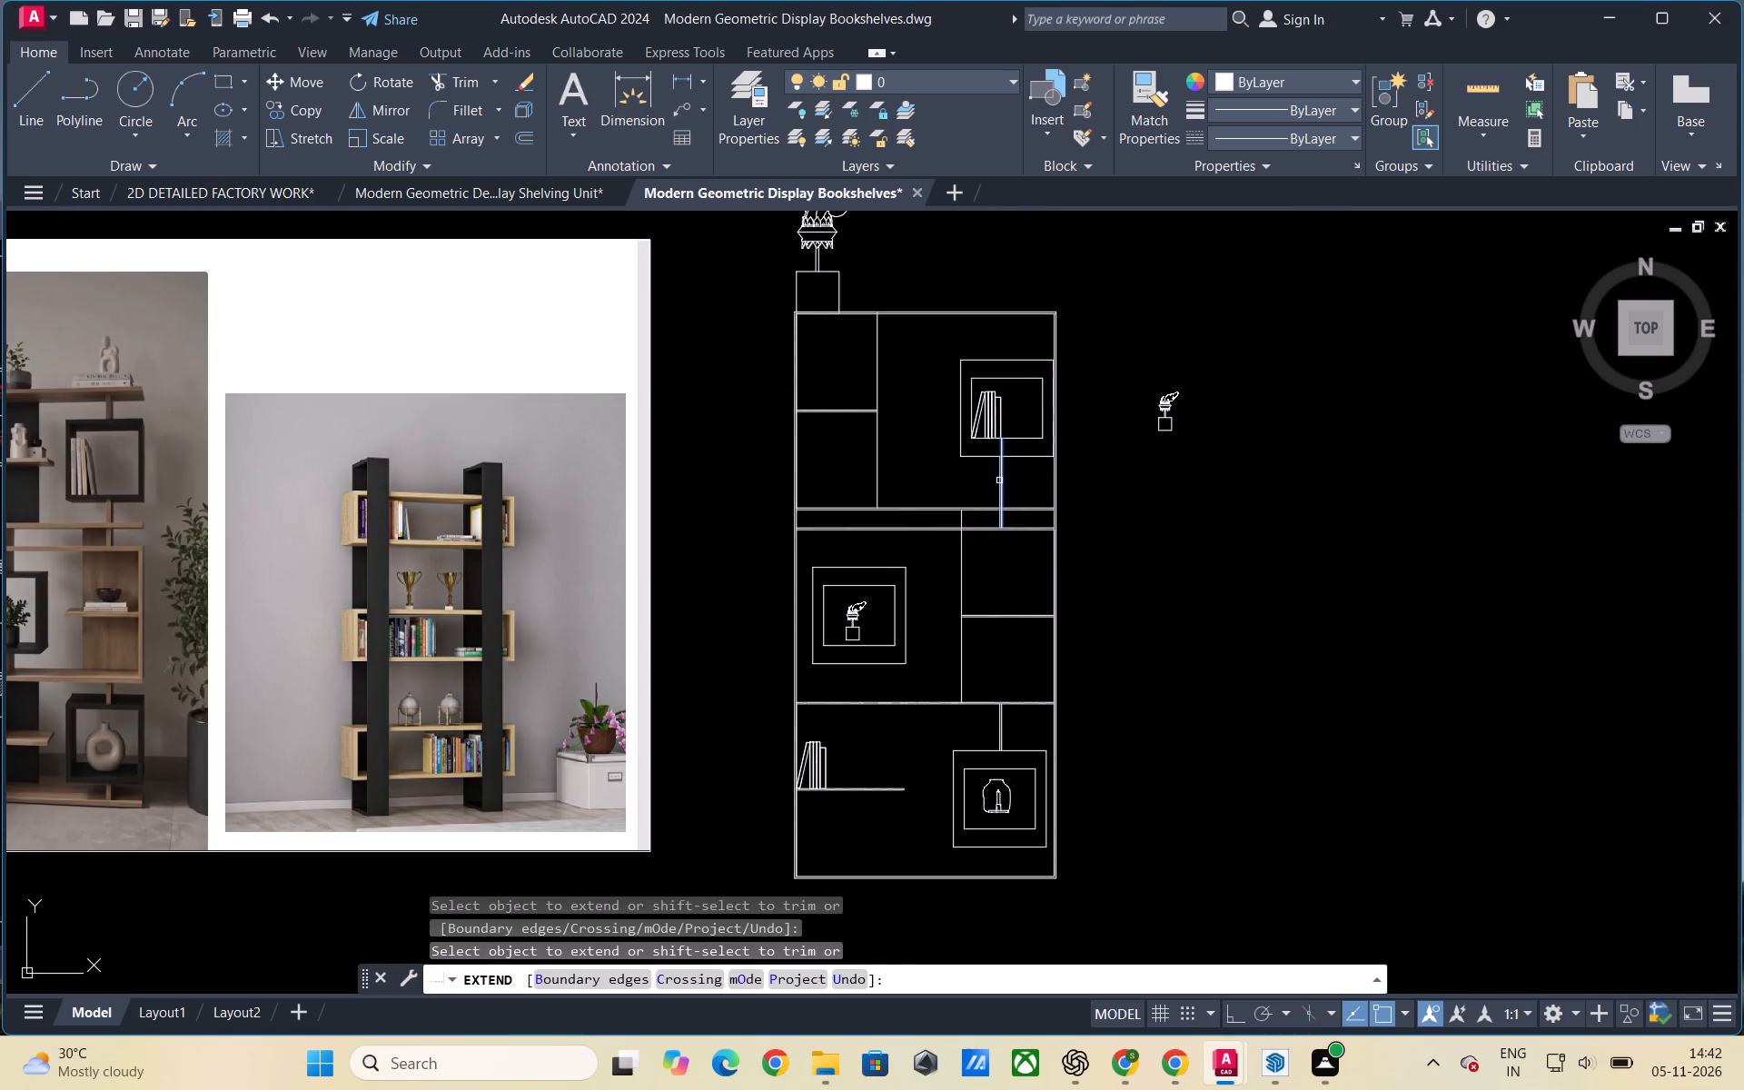
pyautogui.click(999, 481)
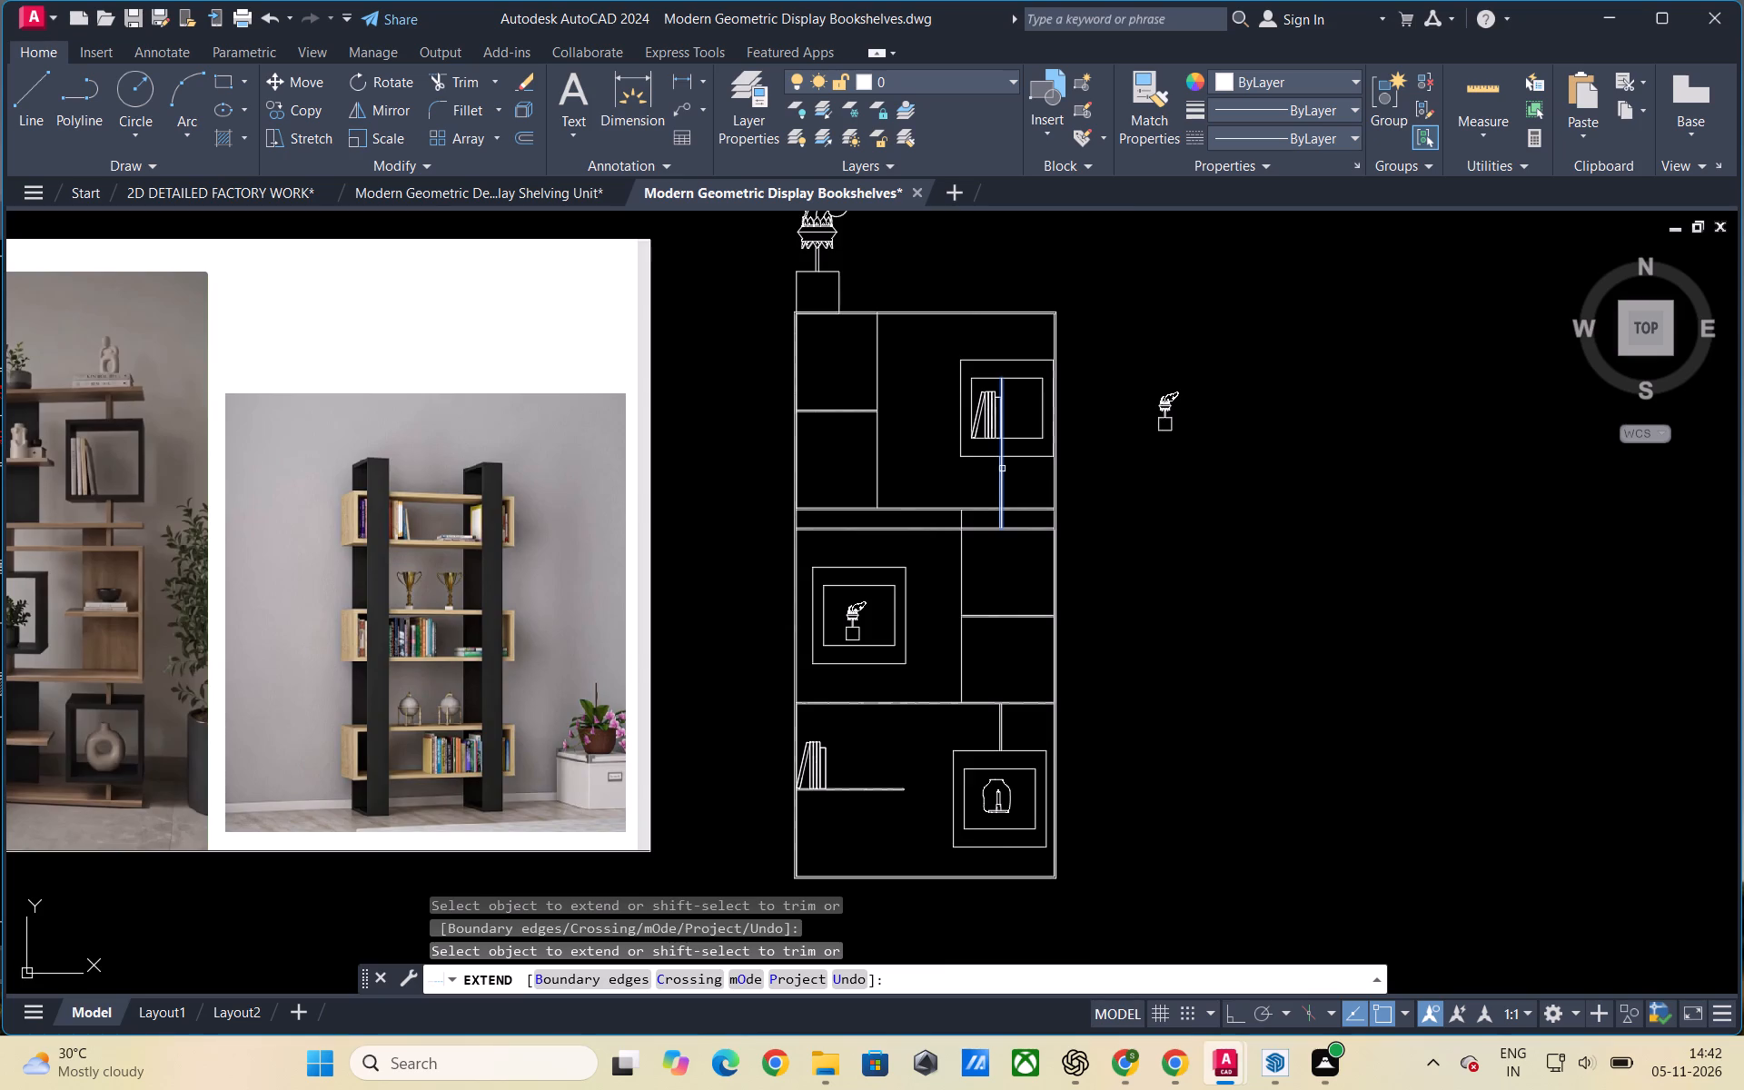
pyautogui.scroll(2, 1001, 464)
pyautogui.click(994, 464)
pyautogui.scroll(-2, 944, 522)
pyautogui.scroll(-2, 1156, 541)
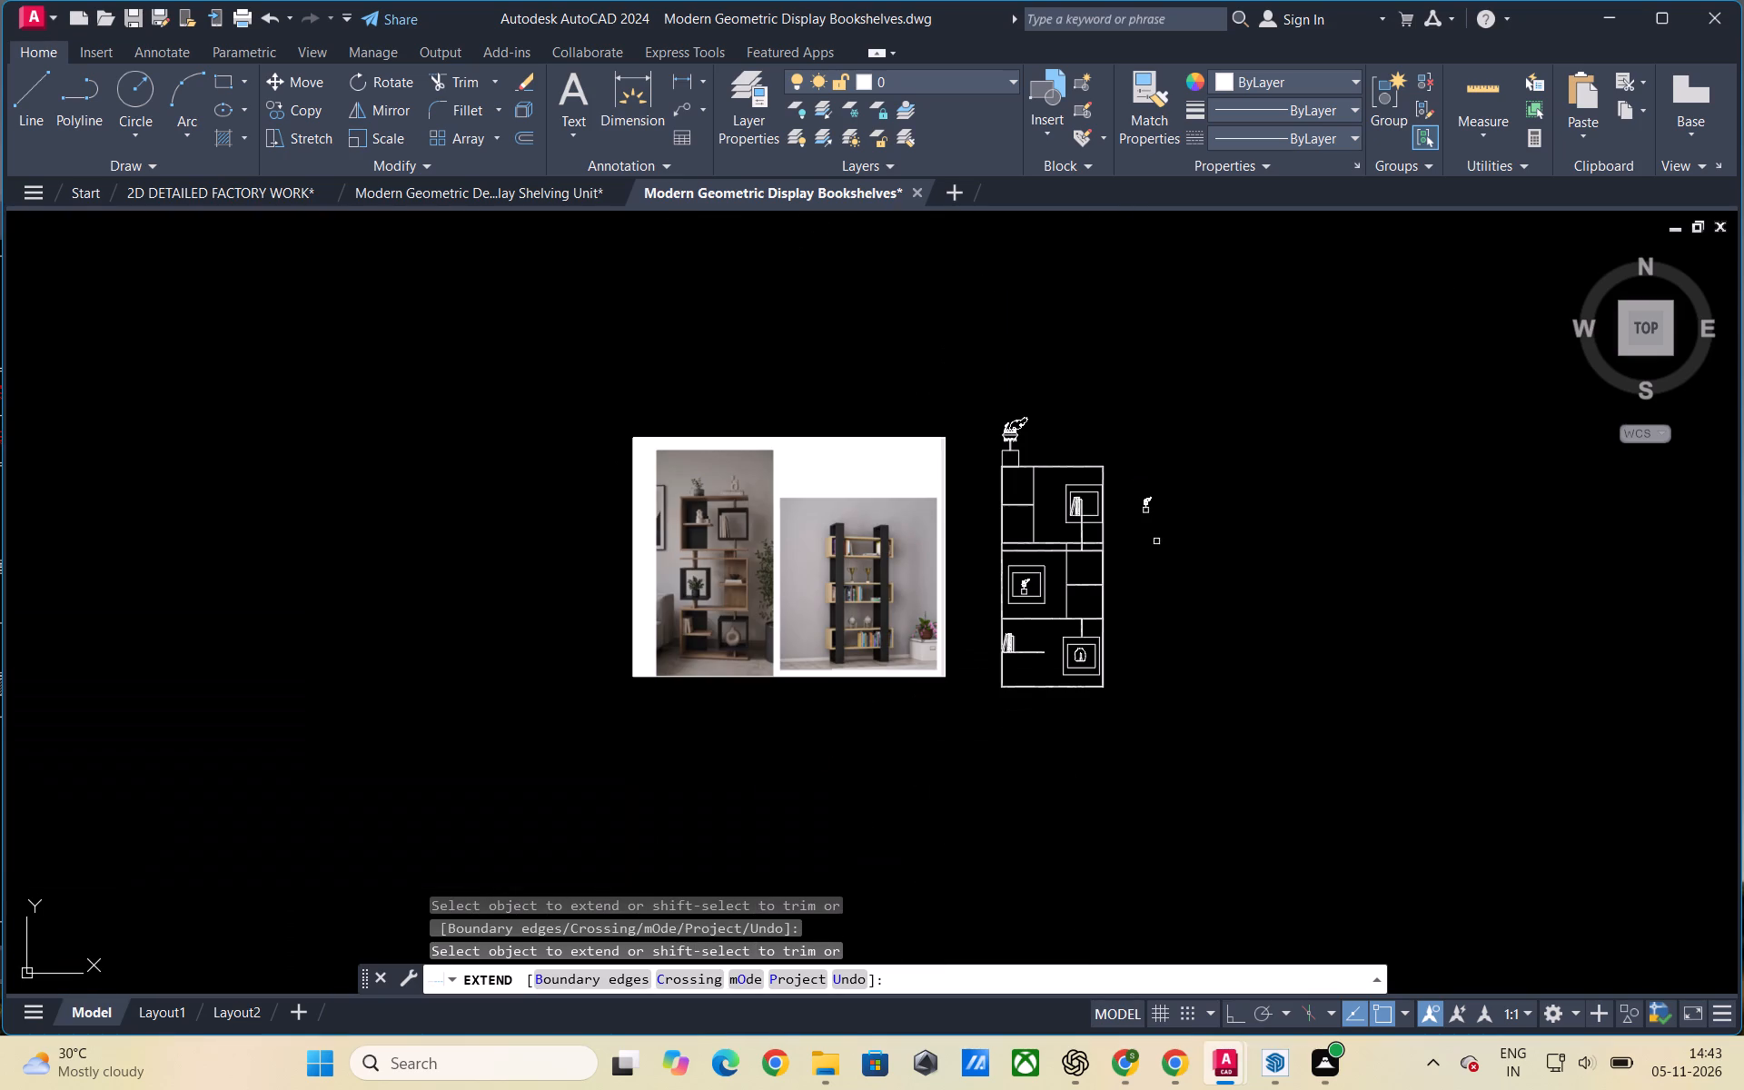
pyautogui.press('Escape')
# Save the bookshelf drawing.
pyautogui.hotkey('ctrl', 's')
# In the Decorative Display Shelving Unit drawing, copy the stack of horizontal books with the ring ornament on top to the clipboard.
pyautogui.scroll(-1, 1101, 553)
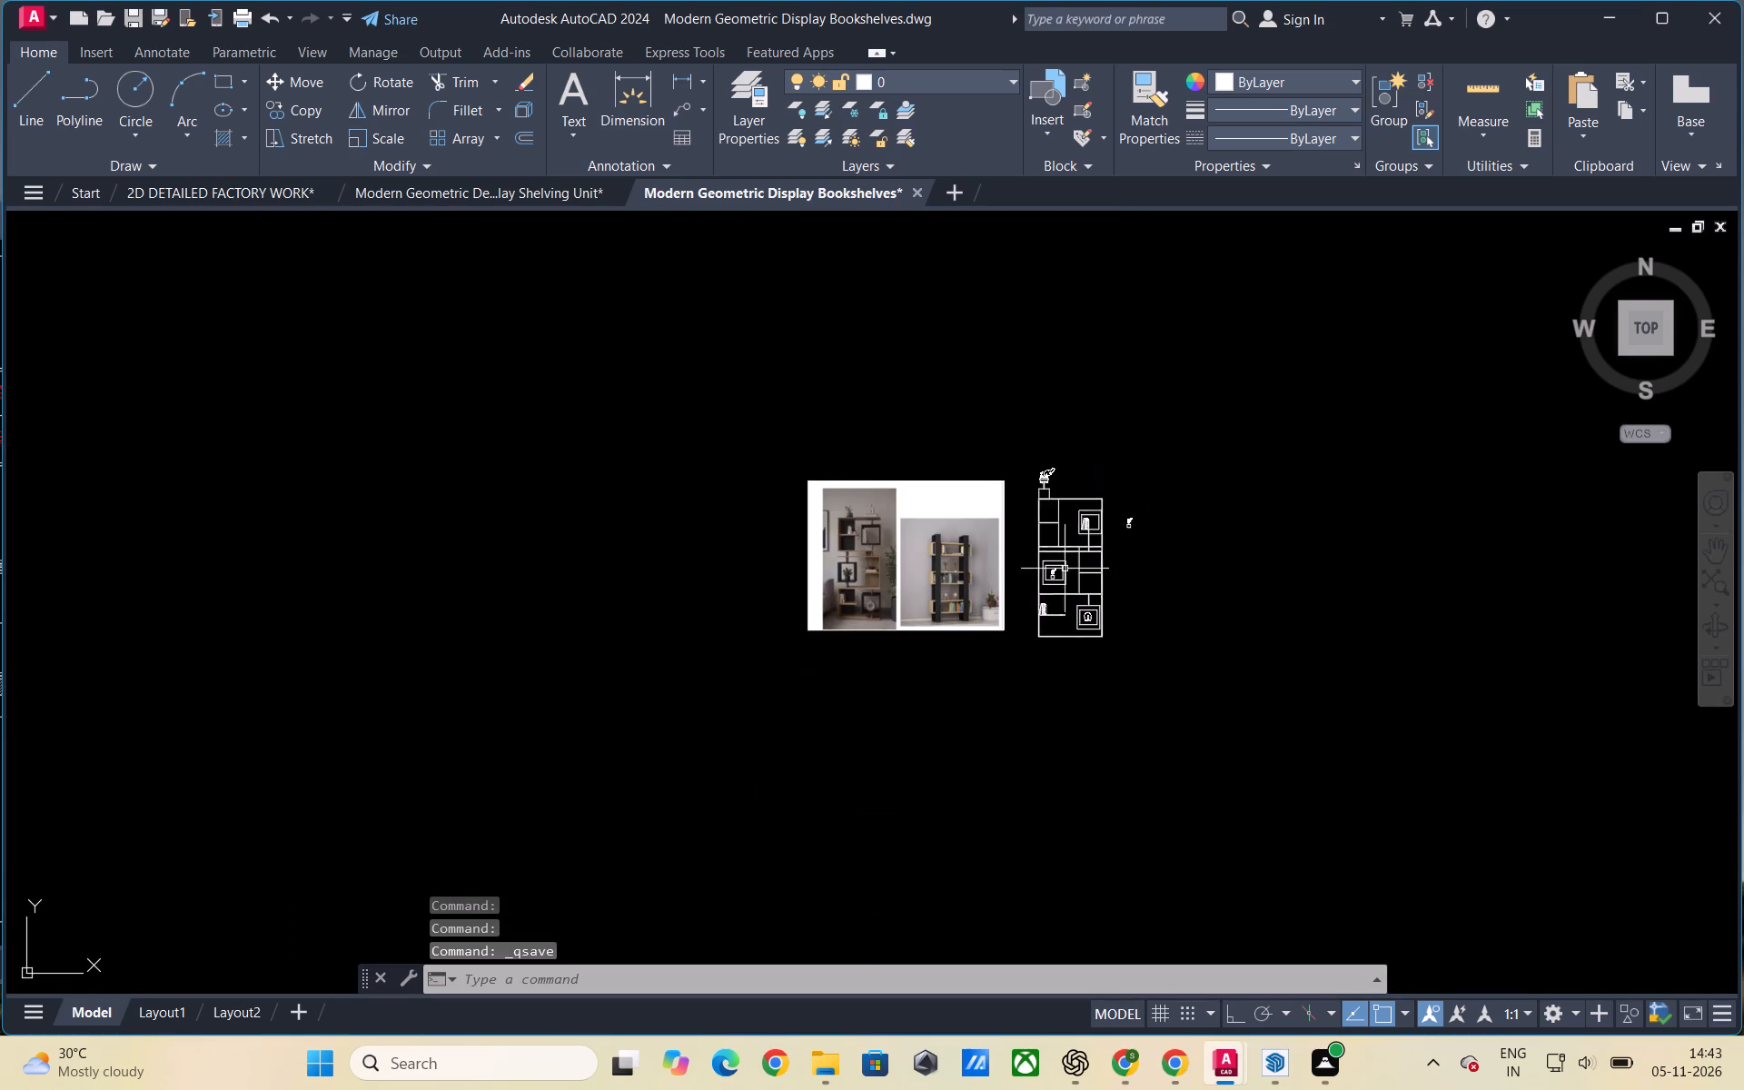
pyautogui.scroll(2, 986, 539)
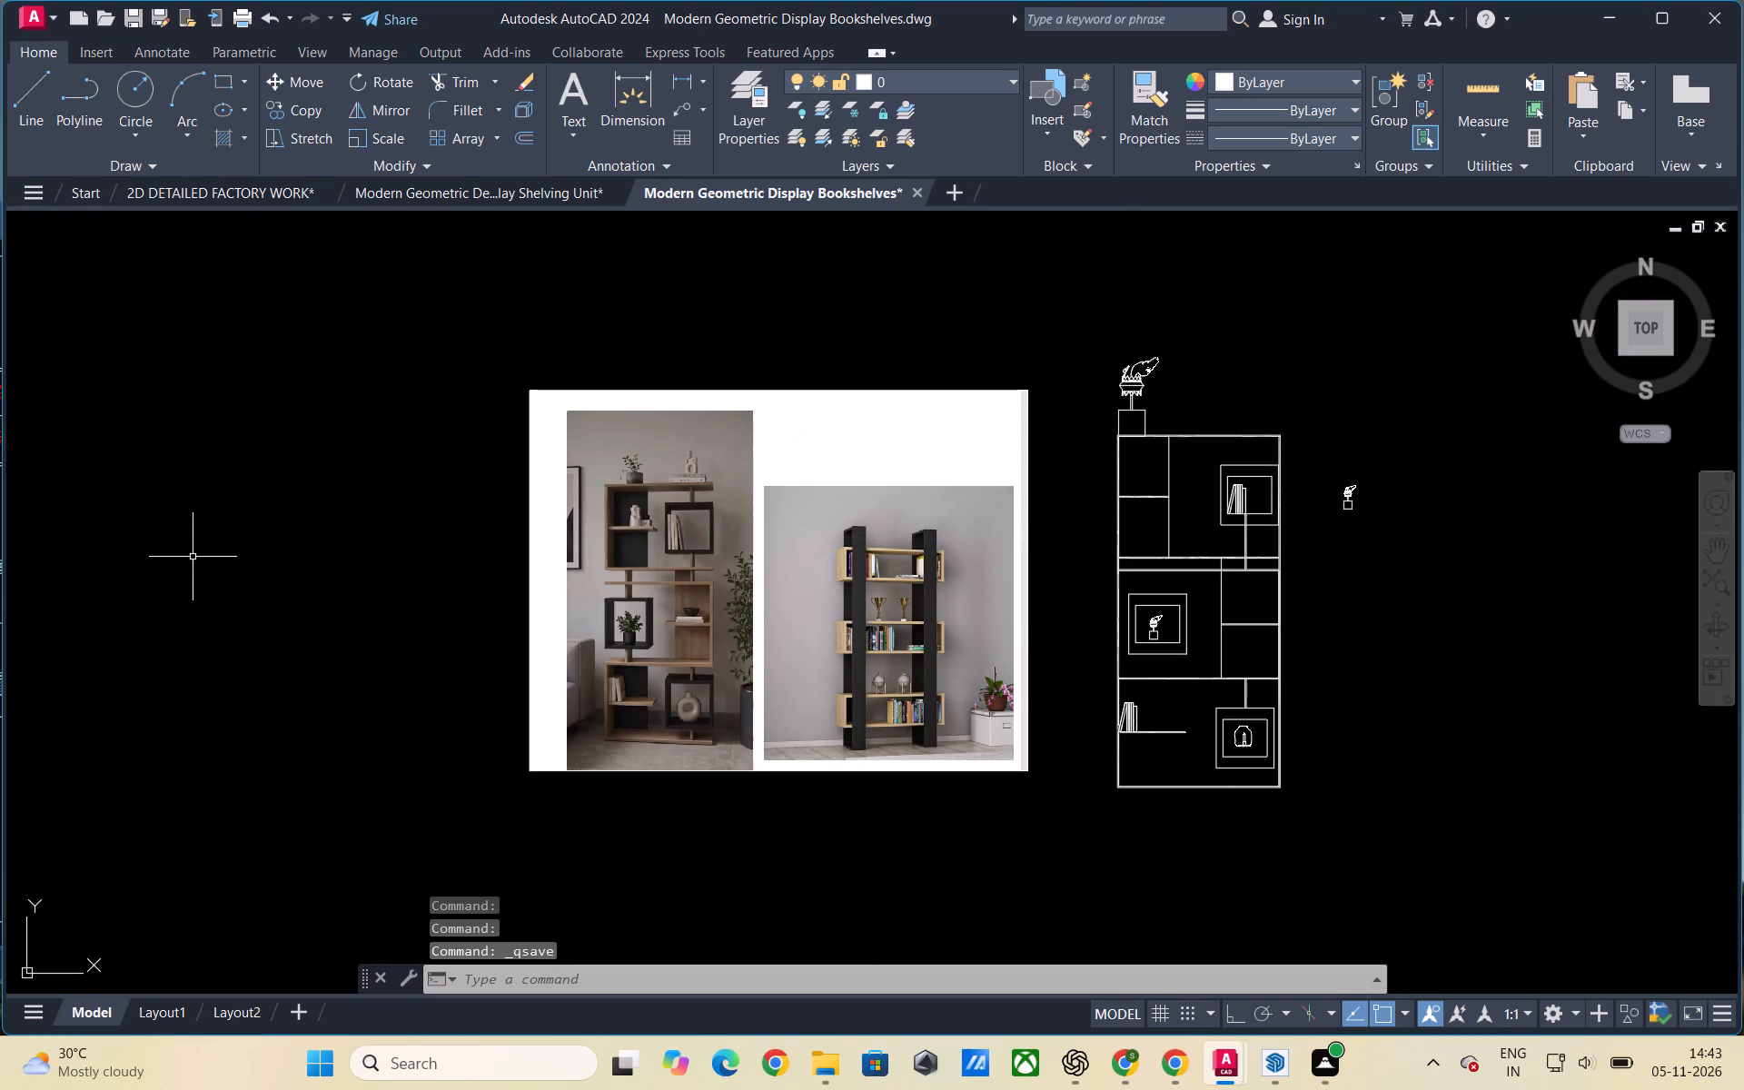
pyautogui.scroll(2, 696, 483)
pyautogui.scroll(-1, 274, 492)
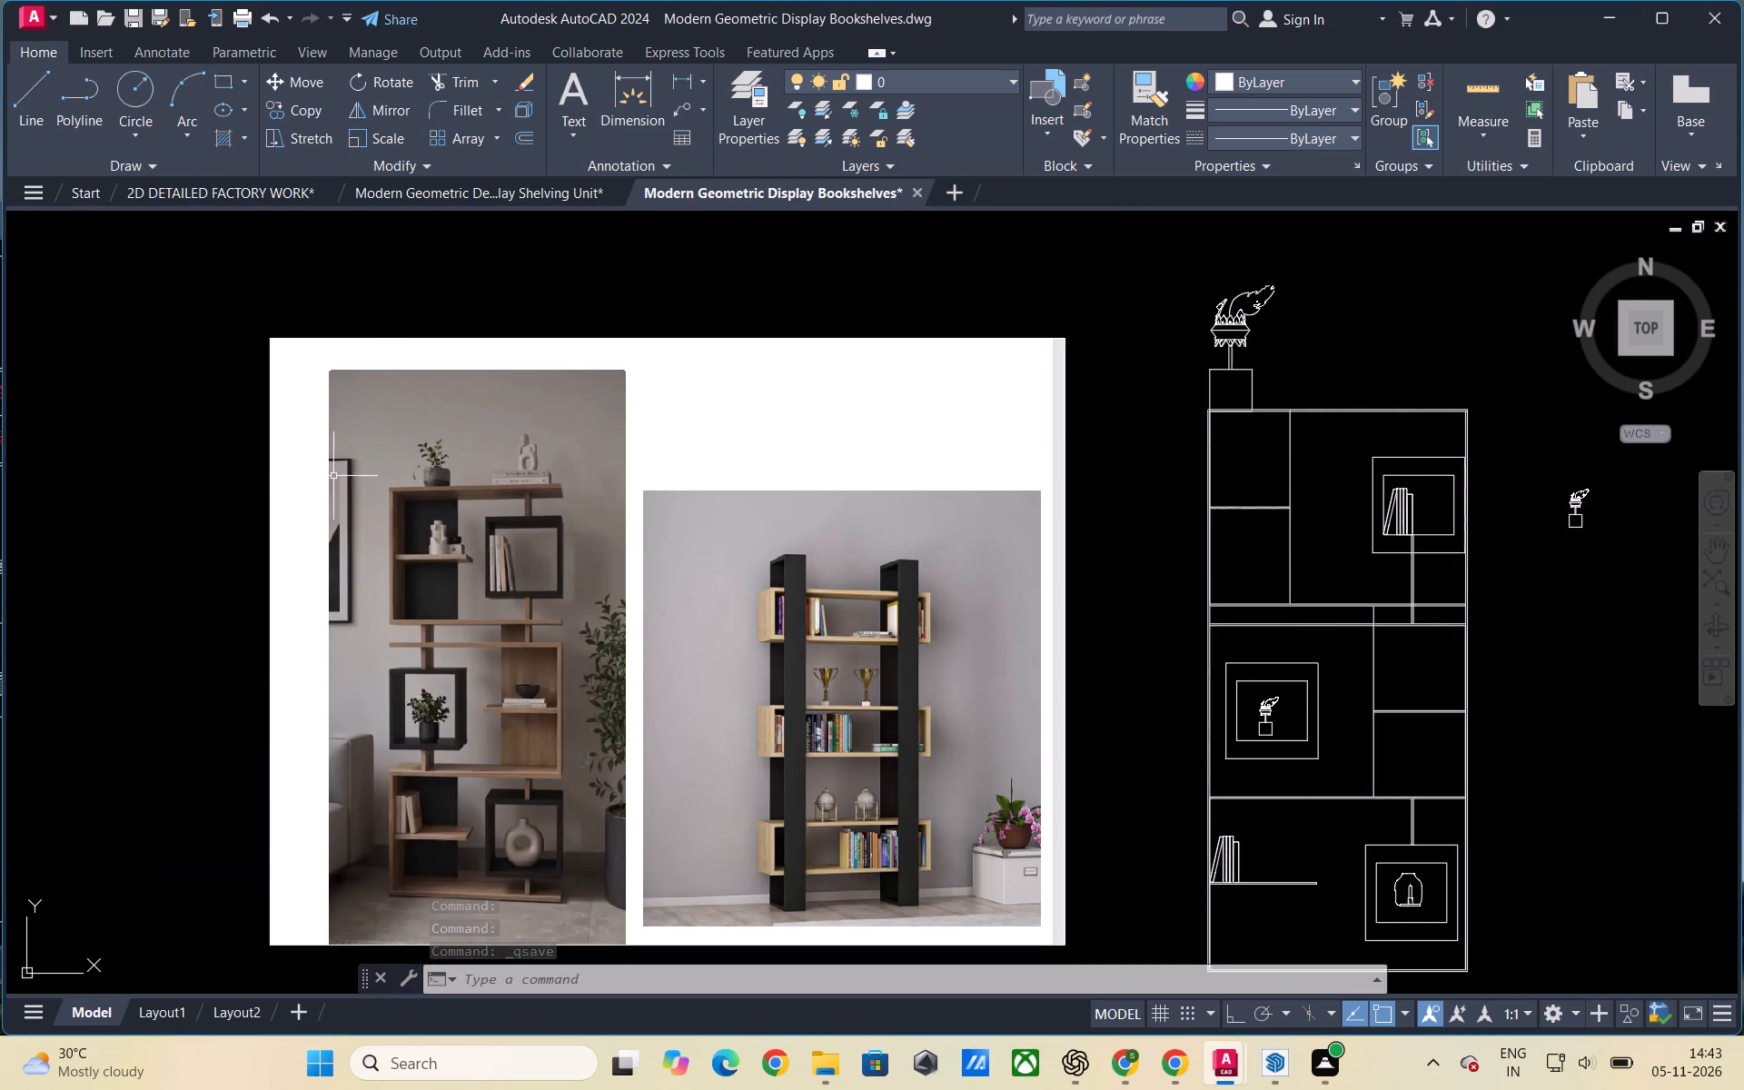
pyautogui.scroll(-1, 333, 476)
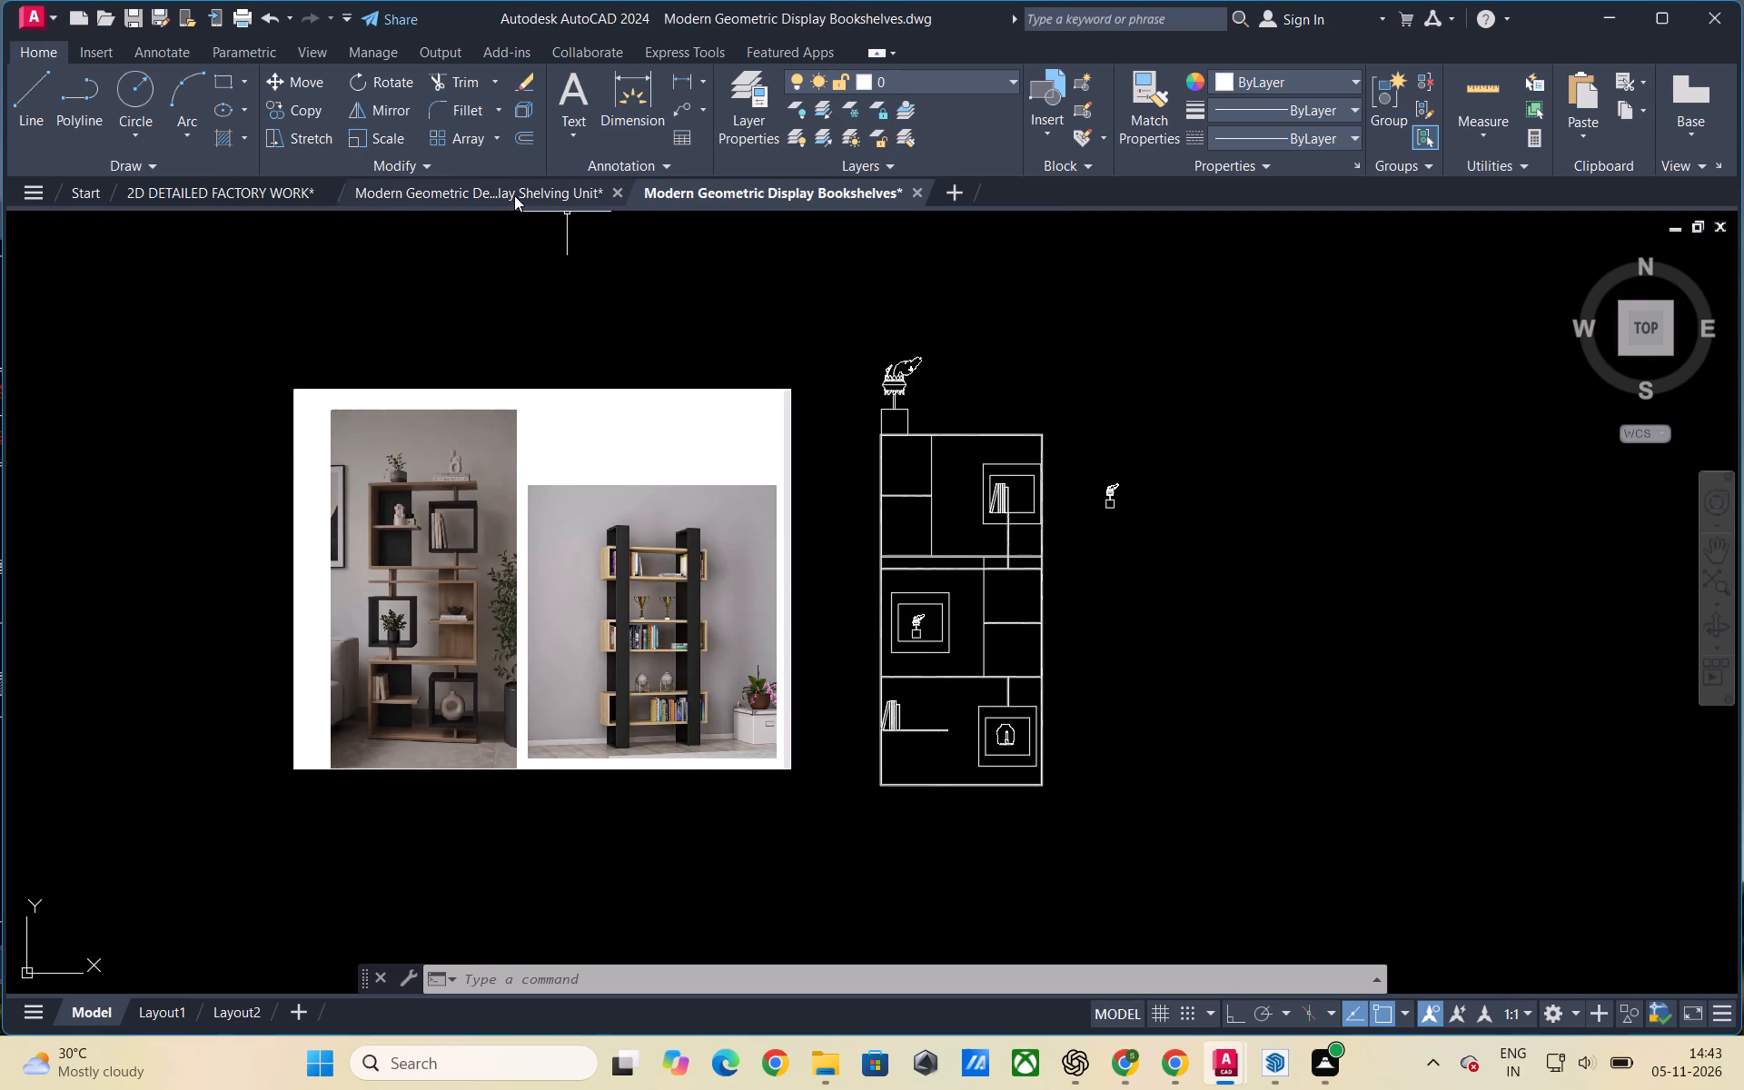
pyautogui.click(514, 195)
pyautogui.scroll(-4, 686, 560)
pyautogui.scroll(-1, 1137, 583)
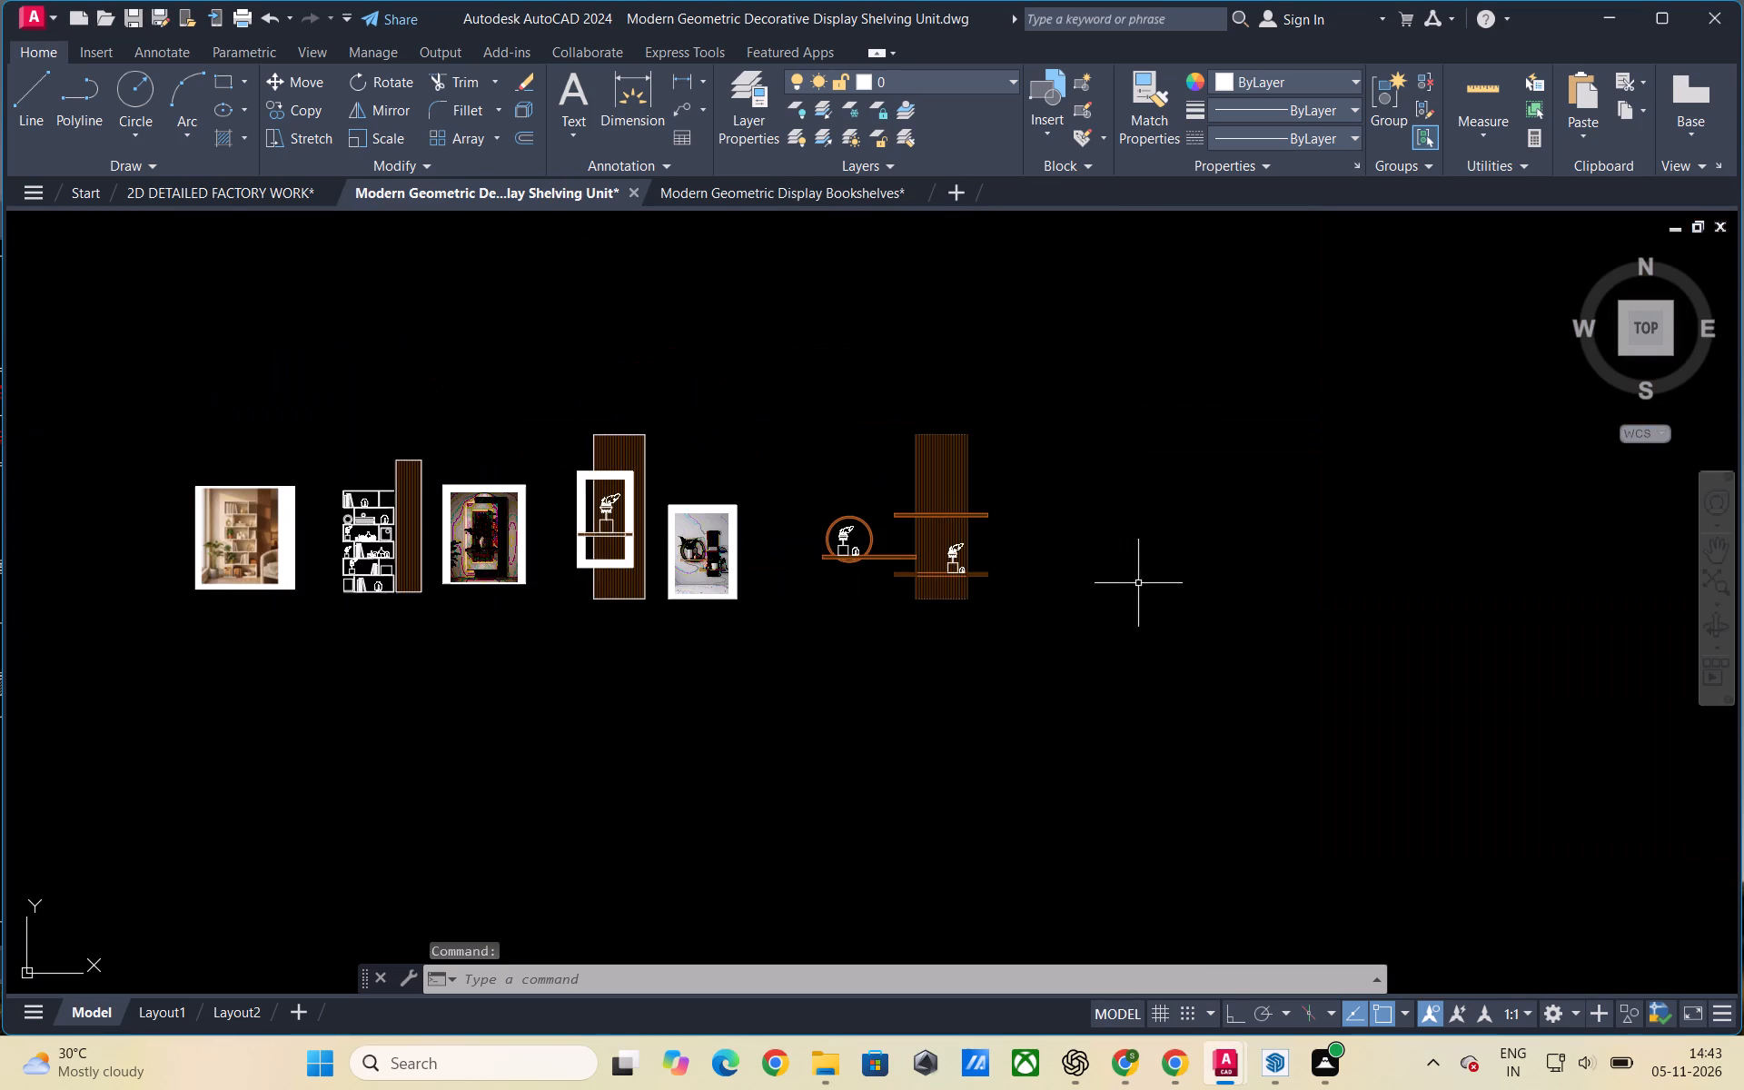
pyautogui.scroll(-1, 1194, 568)
pyautogui.scroll(7, 681, 543)
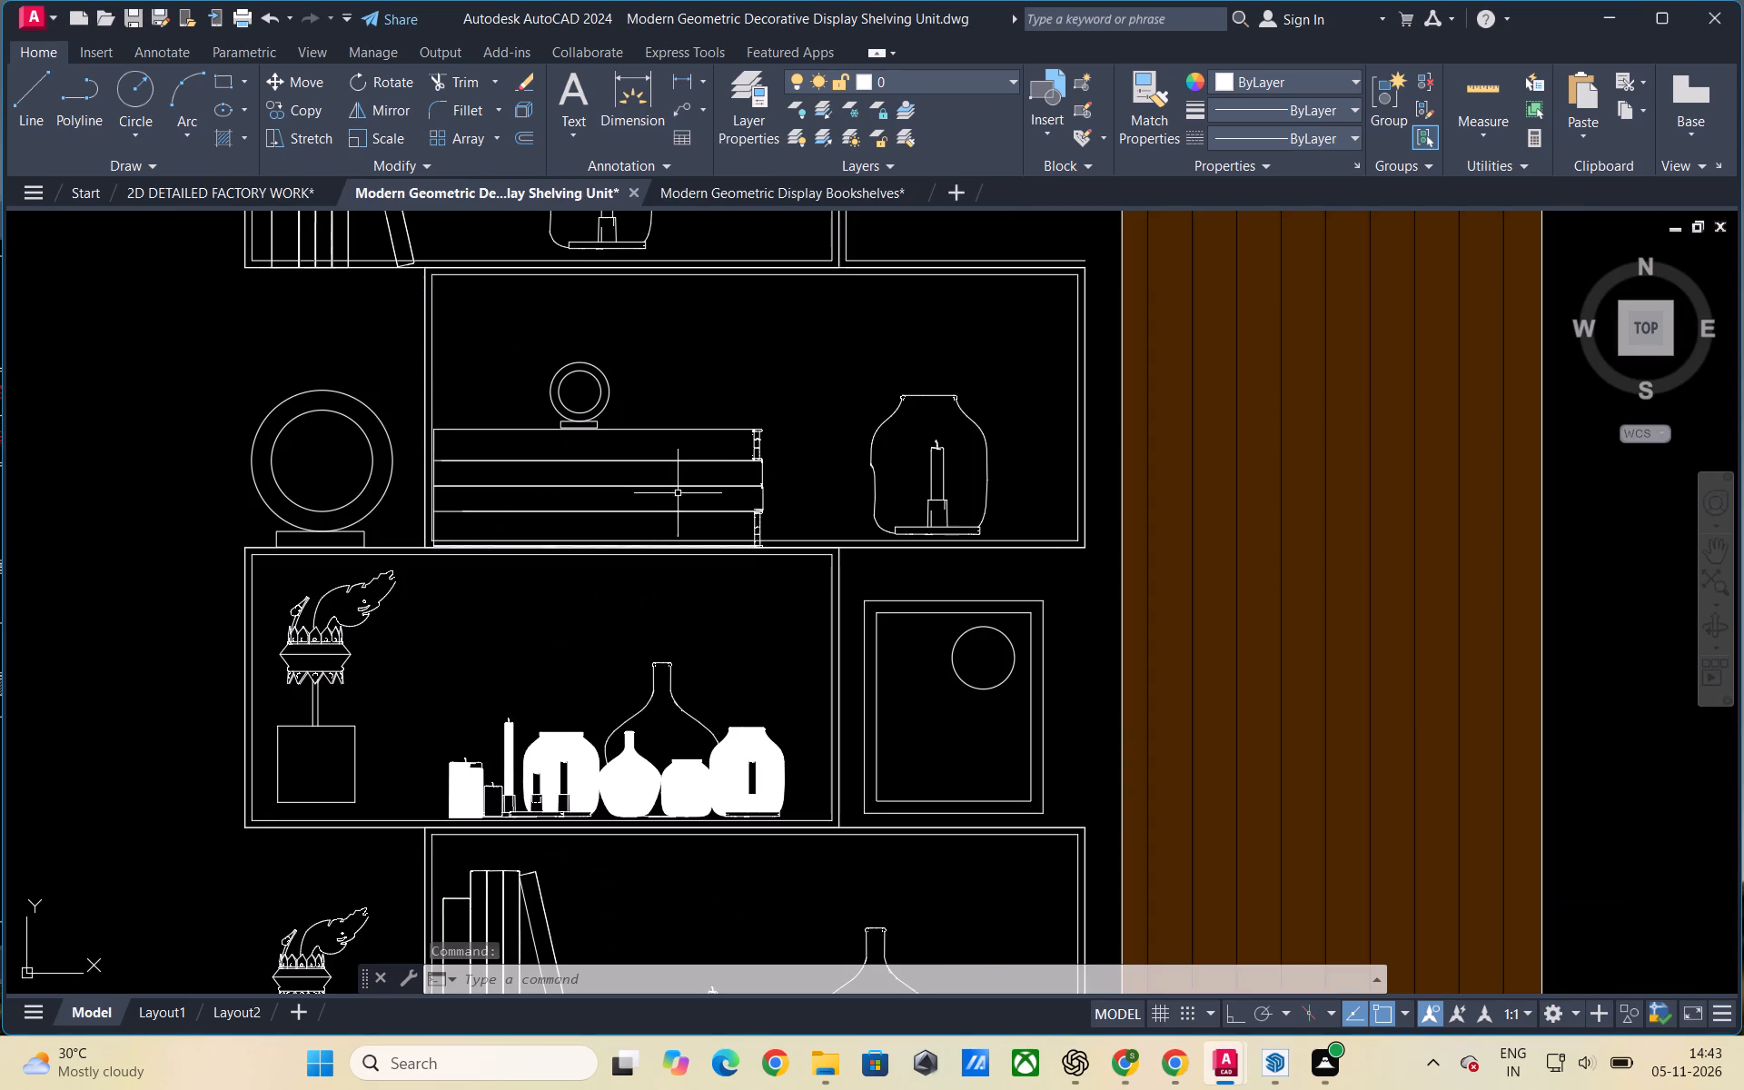
pyautogui.scroll(2, 749, 531)
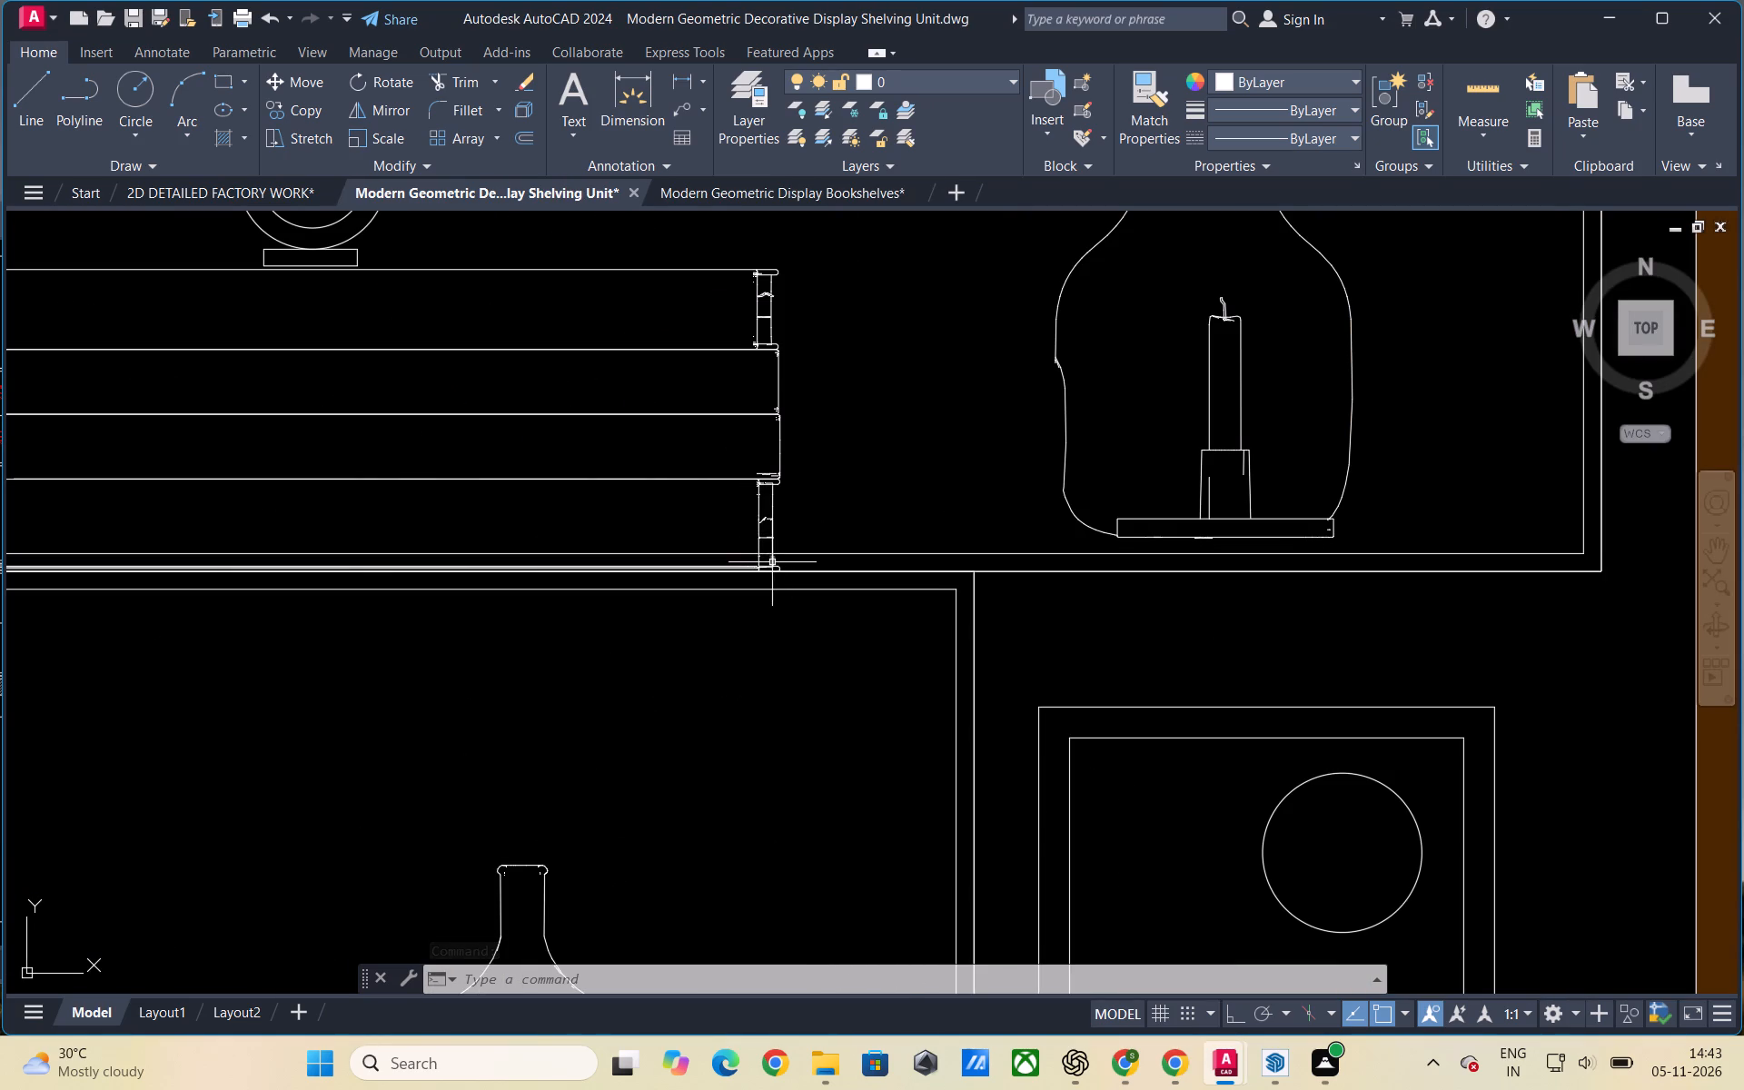
pyautogui.moveTo(880, 493); pyautogui.dragTo(865, 457)
pyautogui.scroll(-1, 358, 322)
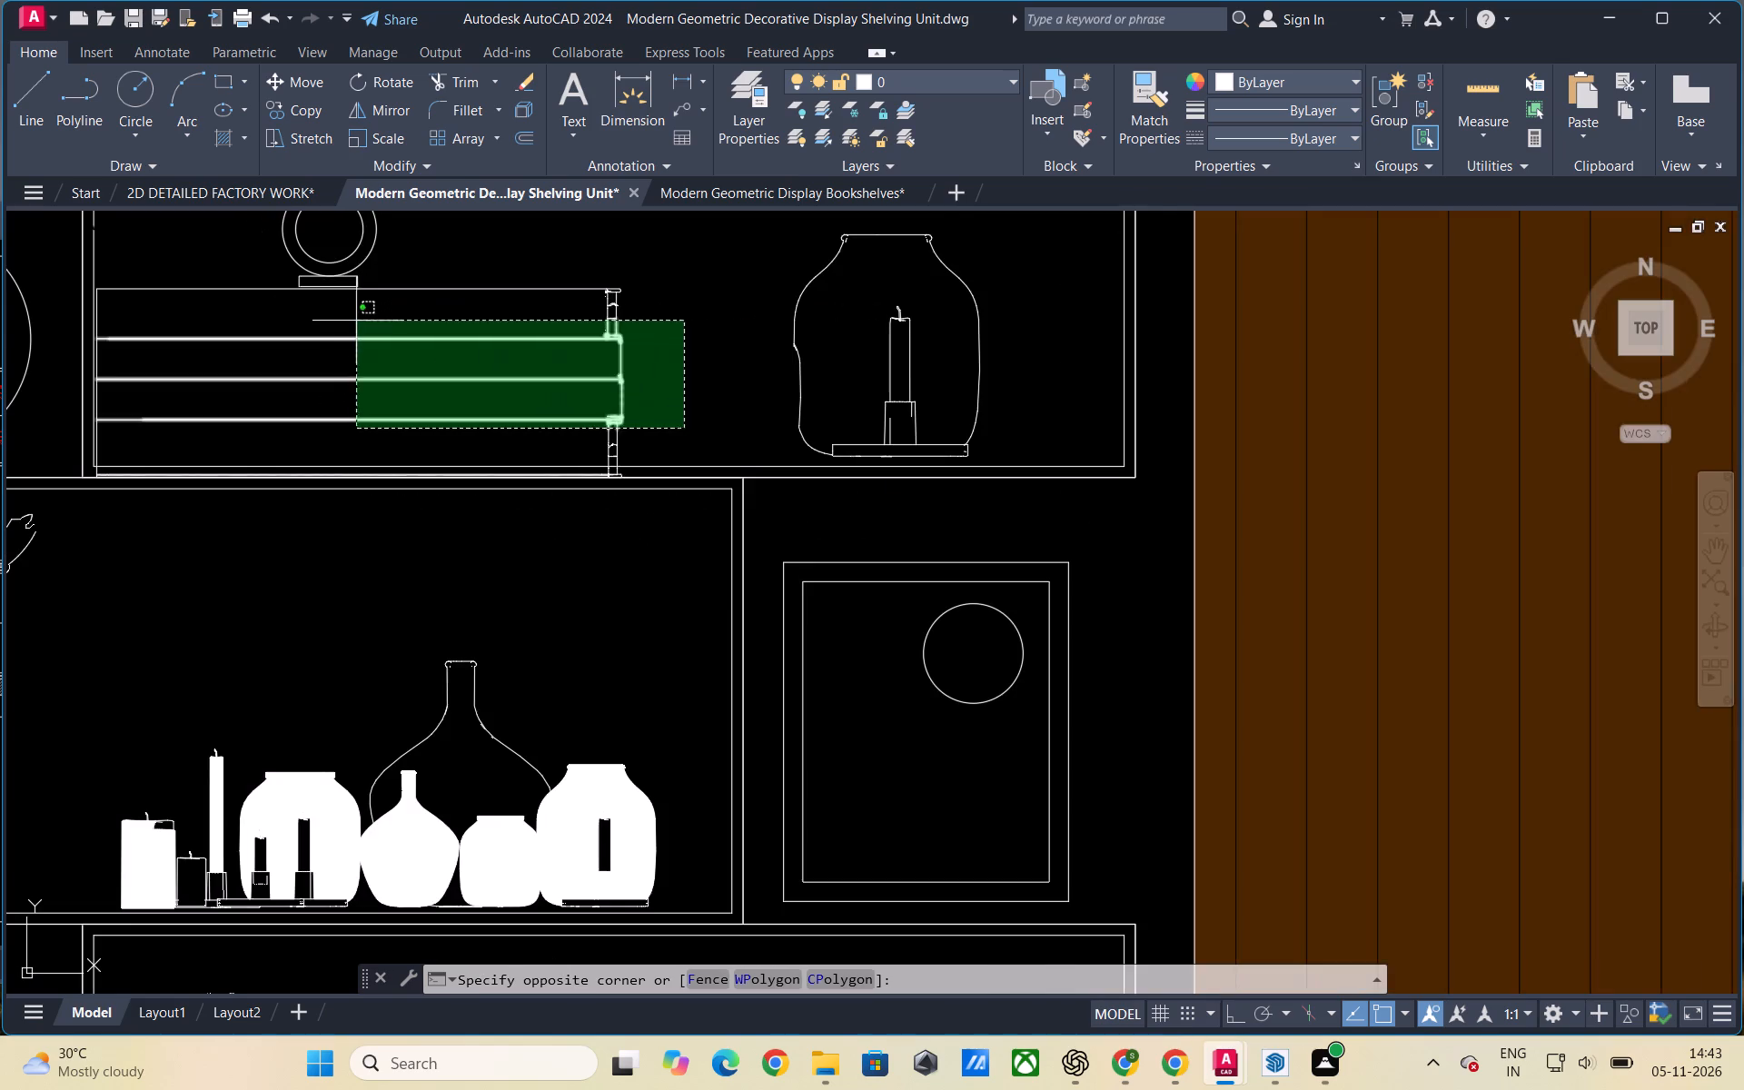
pyautogui.scroll(-2, 384, 341)
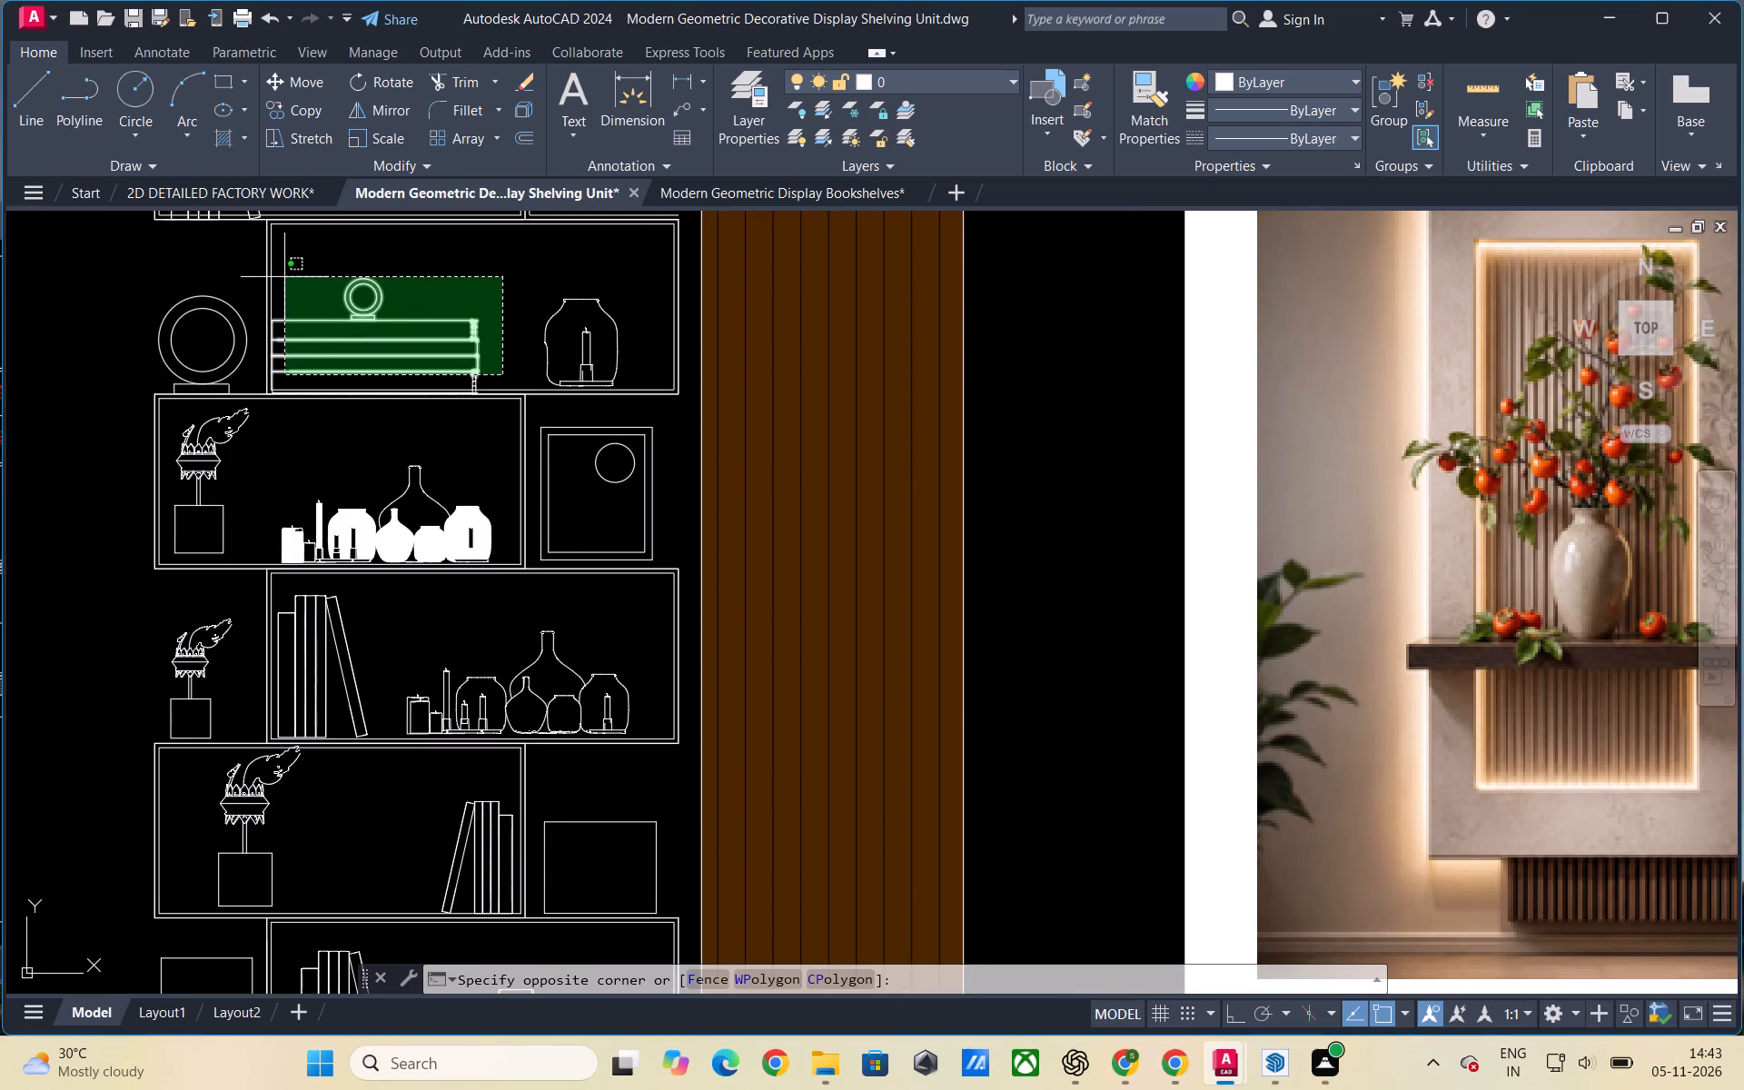
pyautogui.click(286, 267)
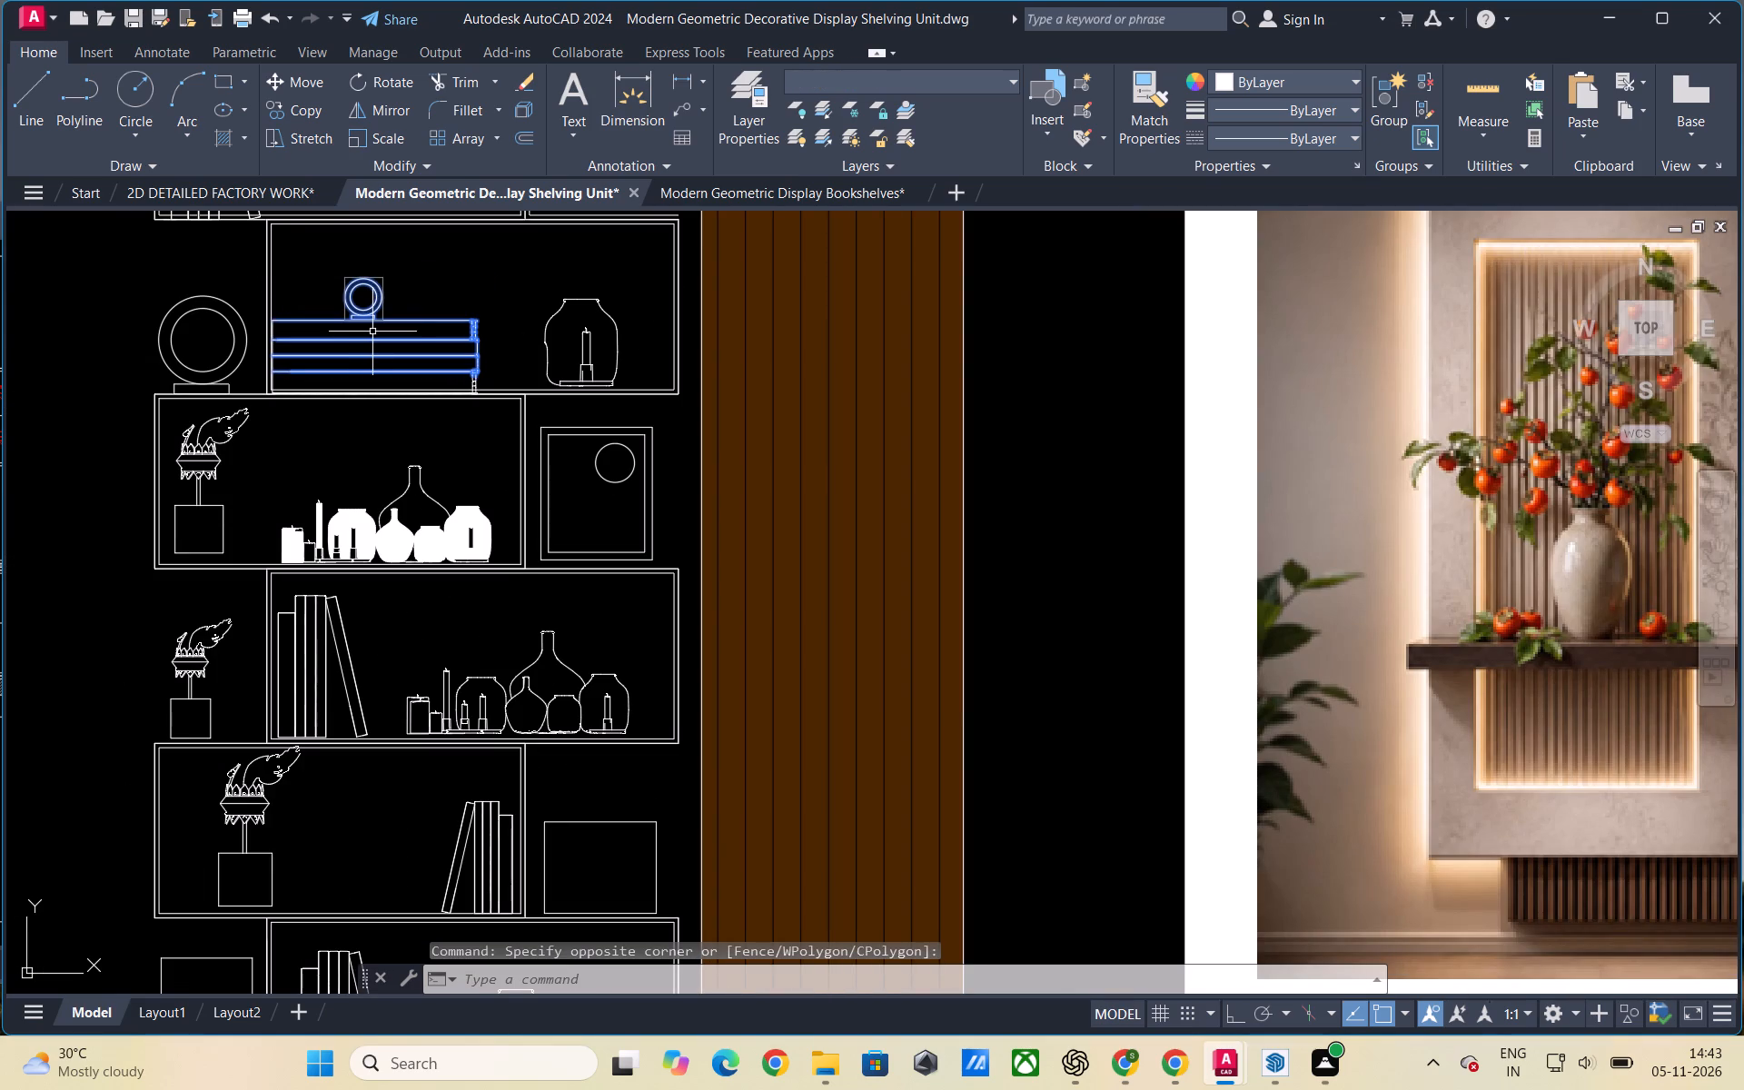
pyautogui.hotkey('ctrl', 'c')
# Paste the book stack with ring ornament onto the bookshelf's top board in the Display Bookshelves drawing, to the right of the pedestal planter.
pyautogui.click(769, 193)
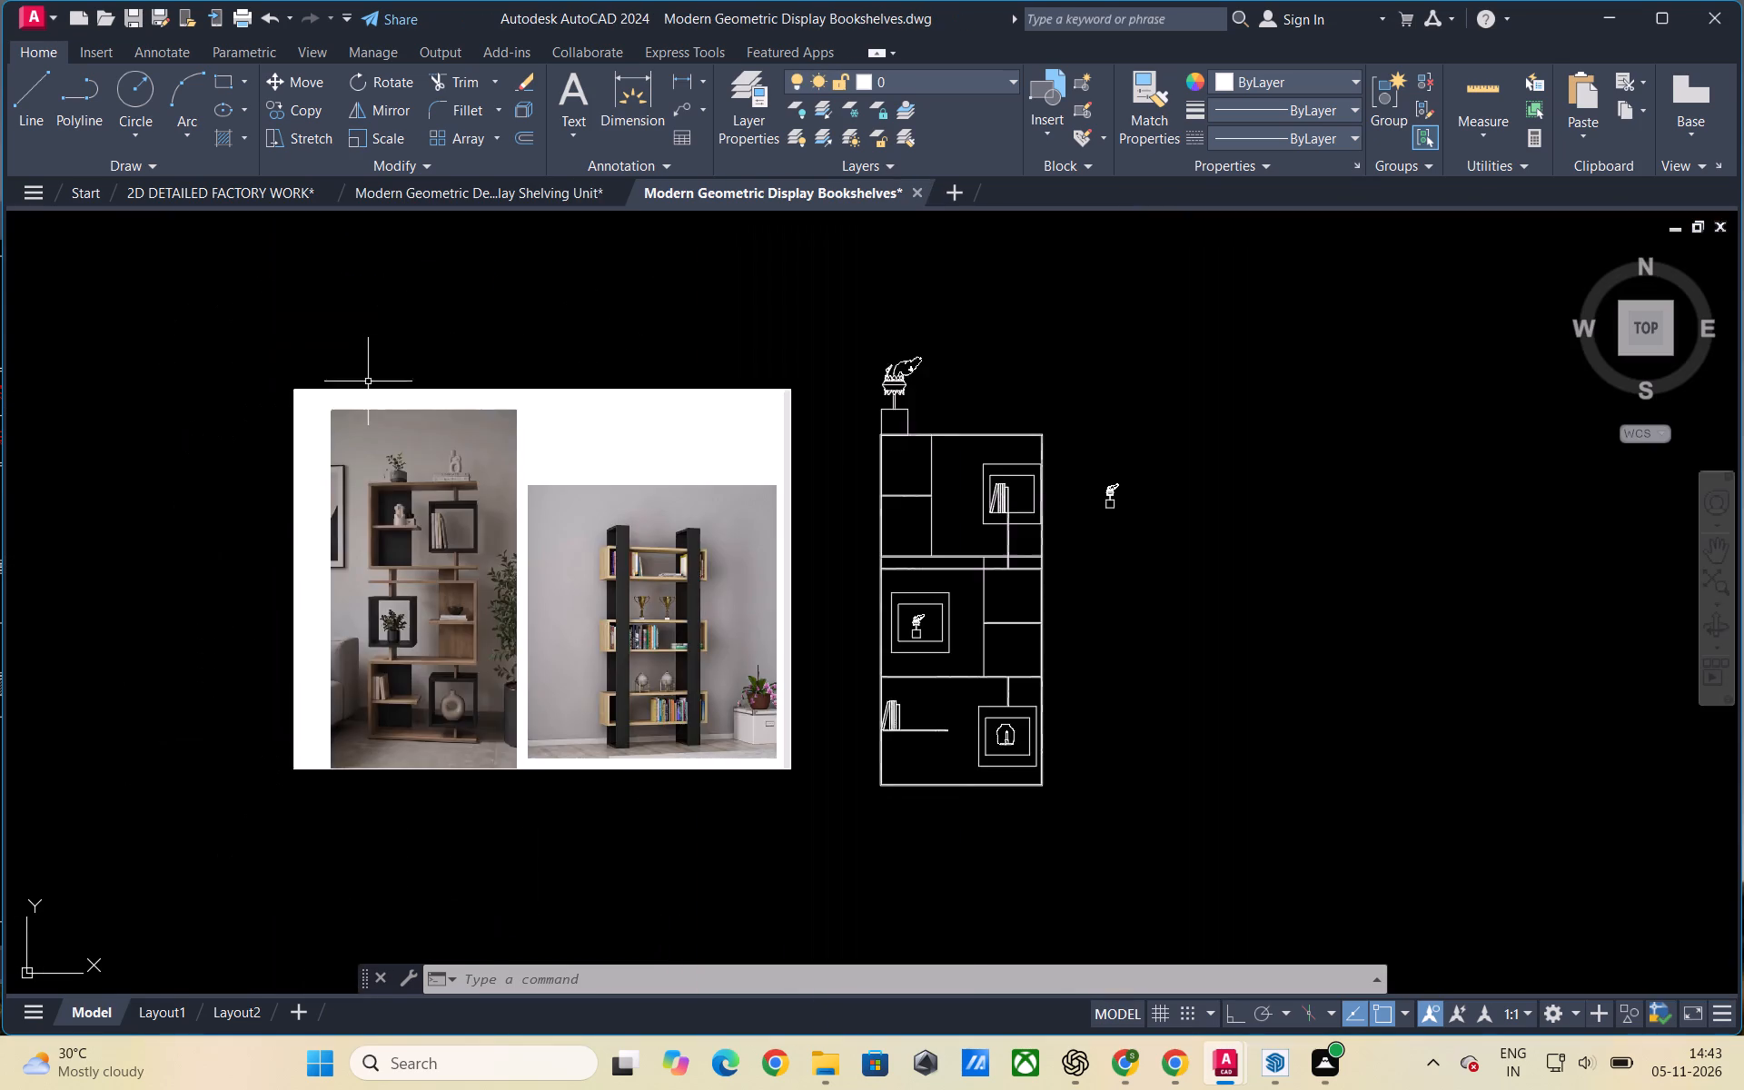
pyautogui.scroll(-1, 383, 427)
pyautogui.scroll(2, 716, 388)
pyautogui.hotkey('ctrl', 'v')
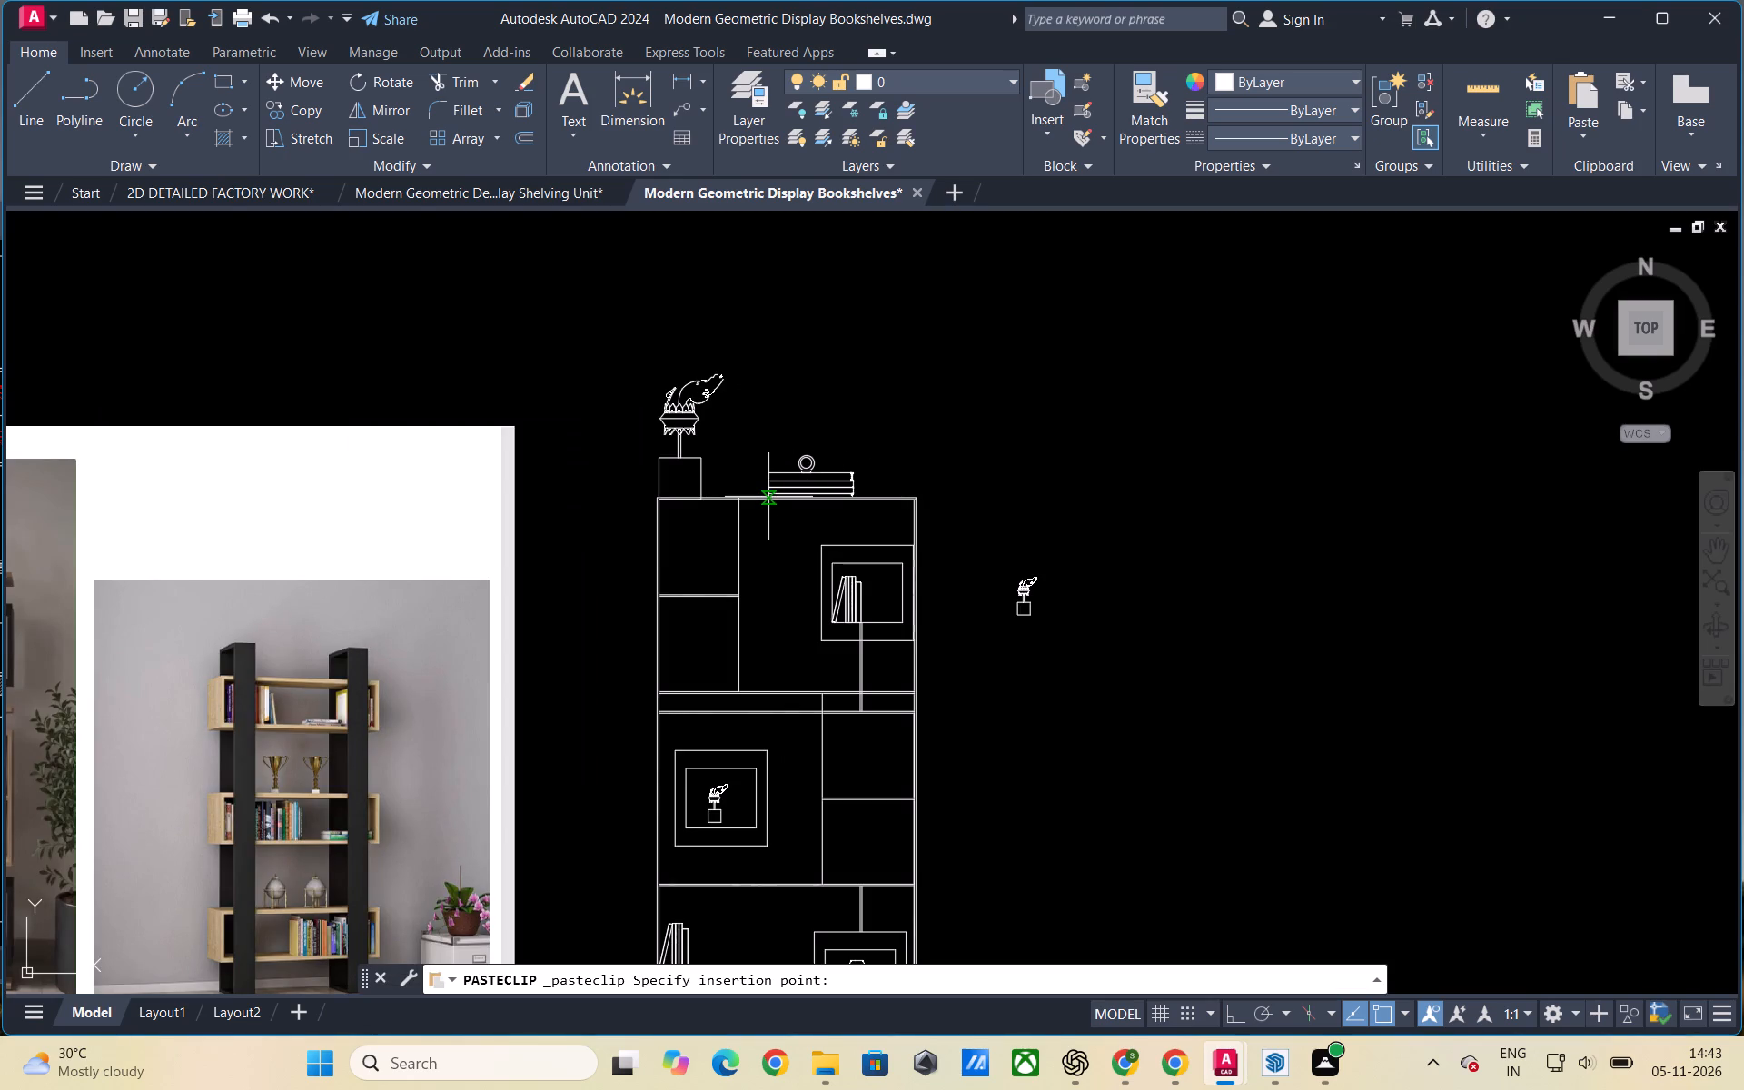
pyautogui.scroll(-1, 777, 494)
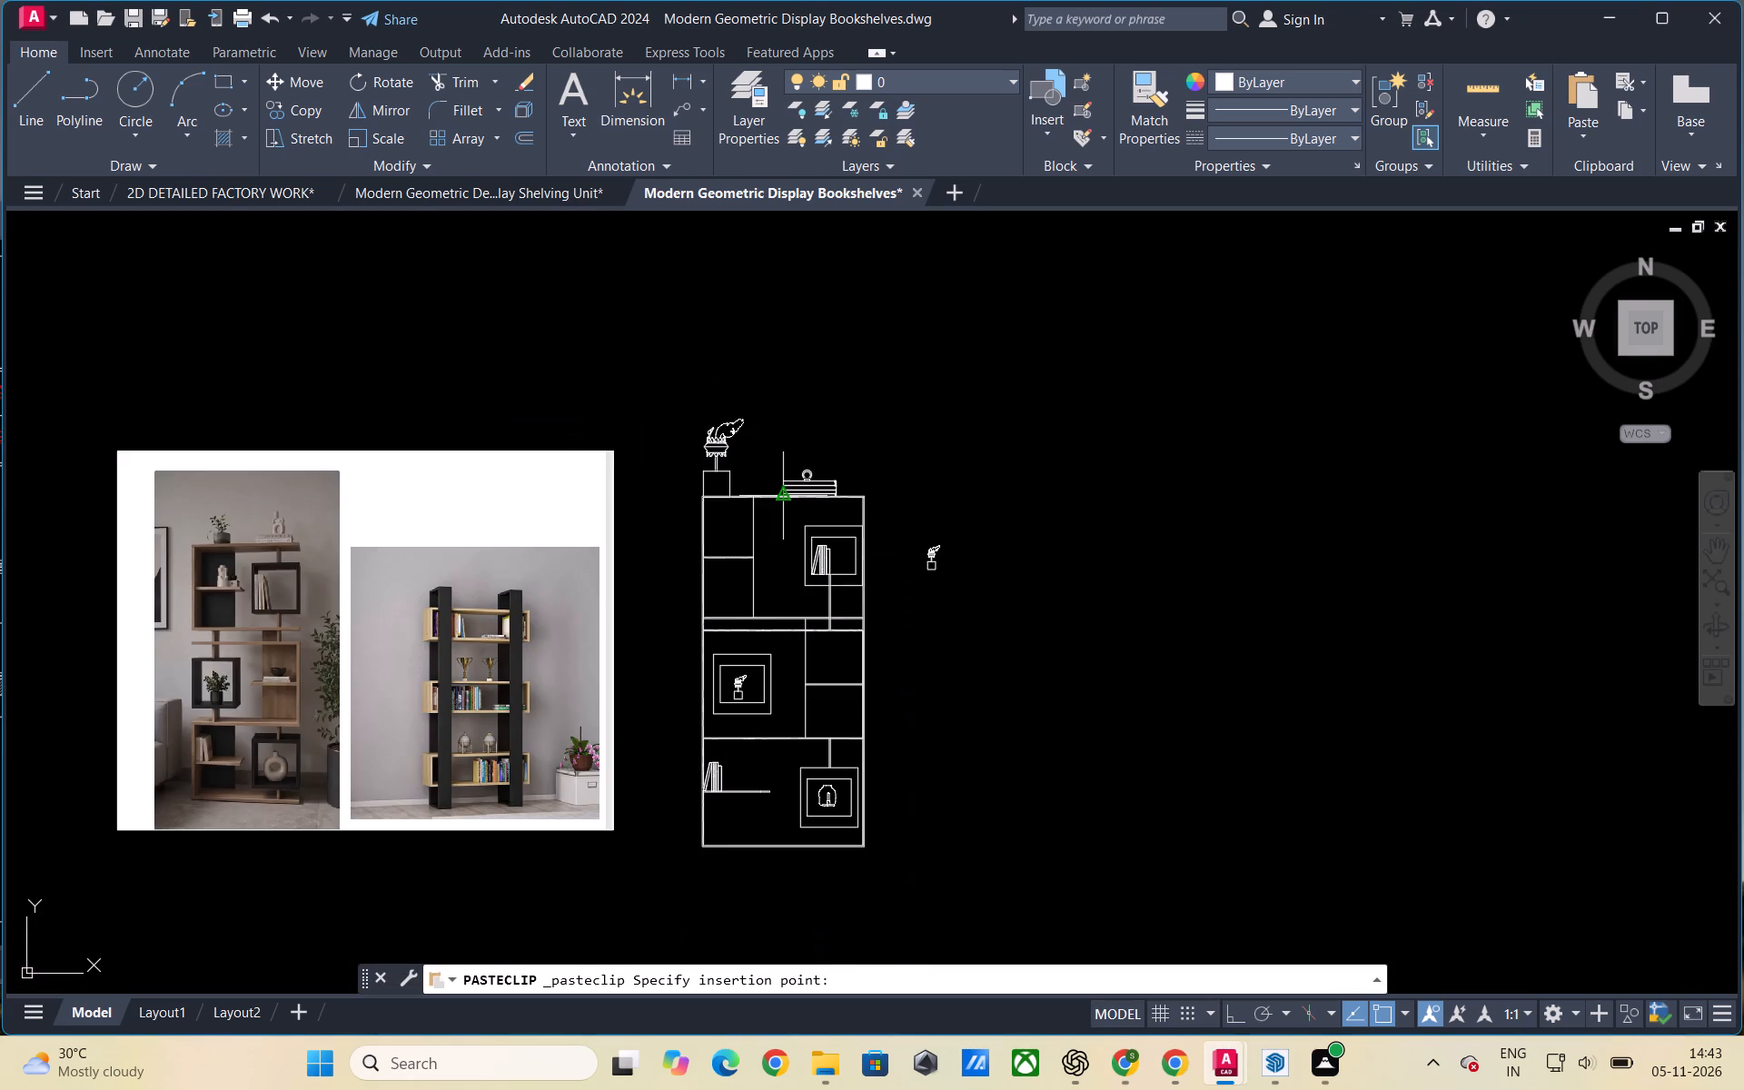
pyautogui.scroll(5, 777, 494)
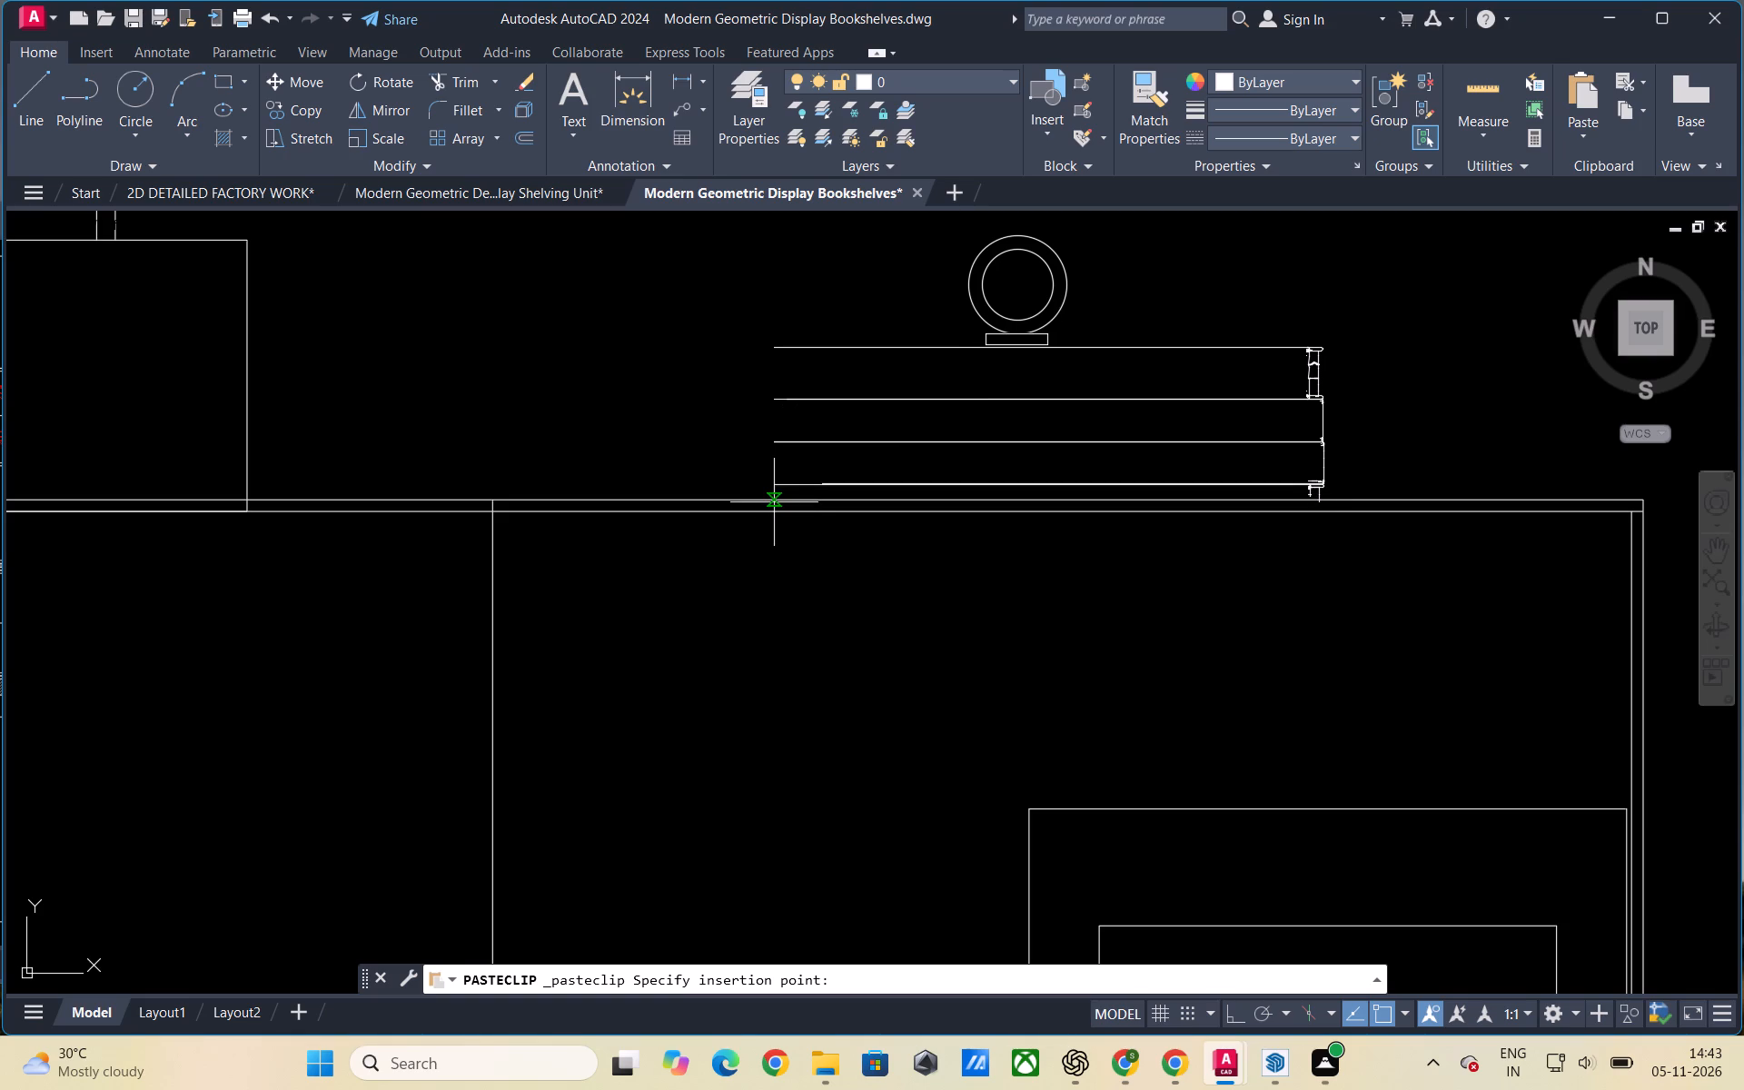
pyautogui.click(774, 502)
pyautogui.press('Escape')
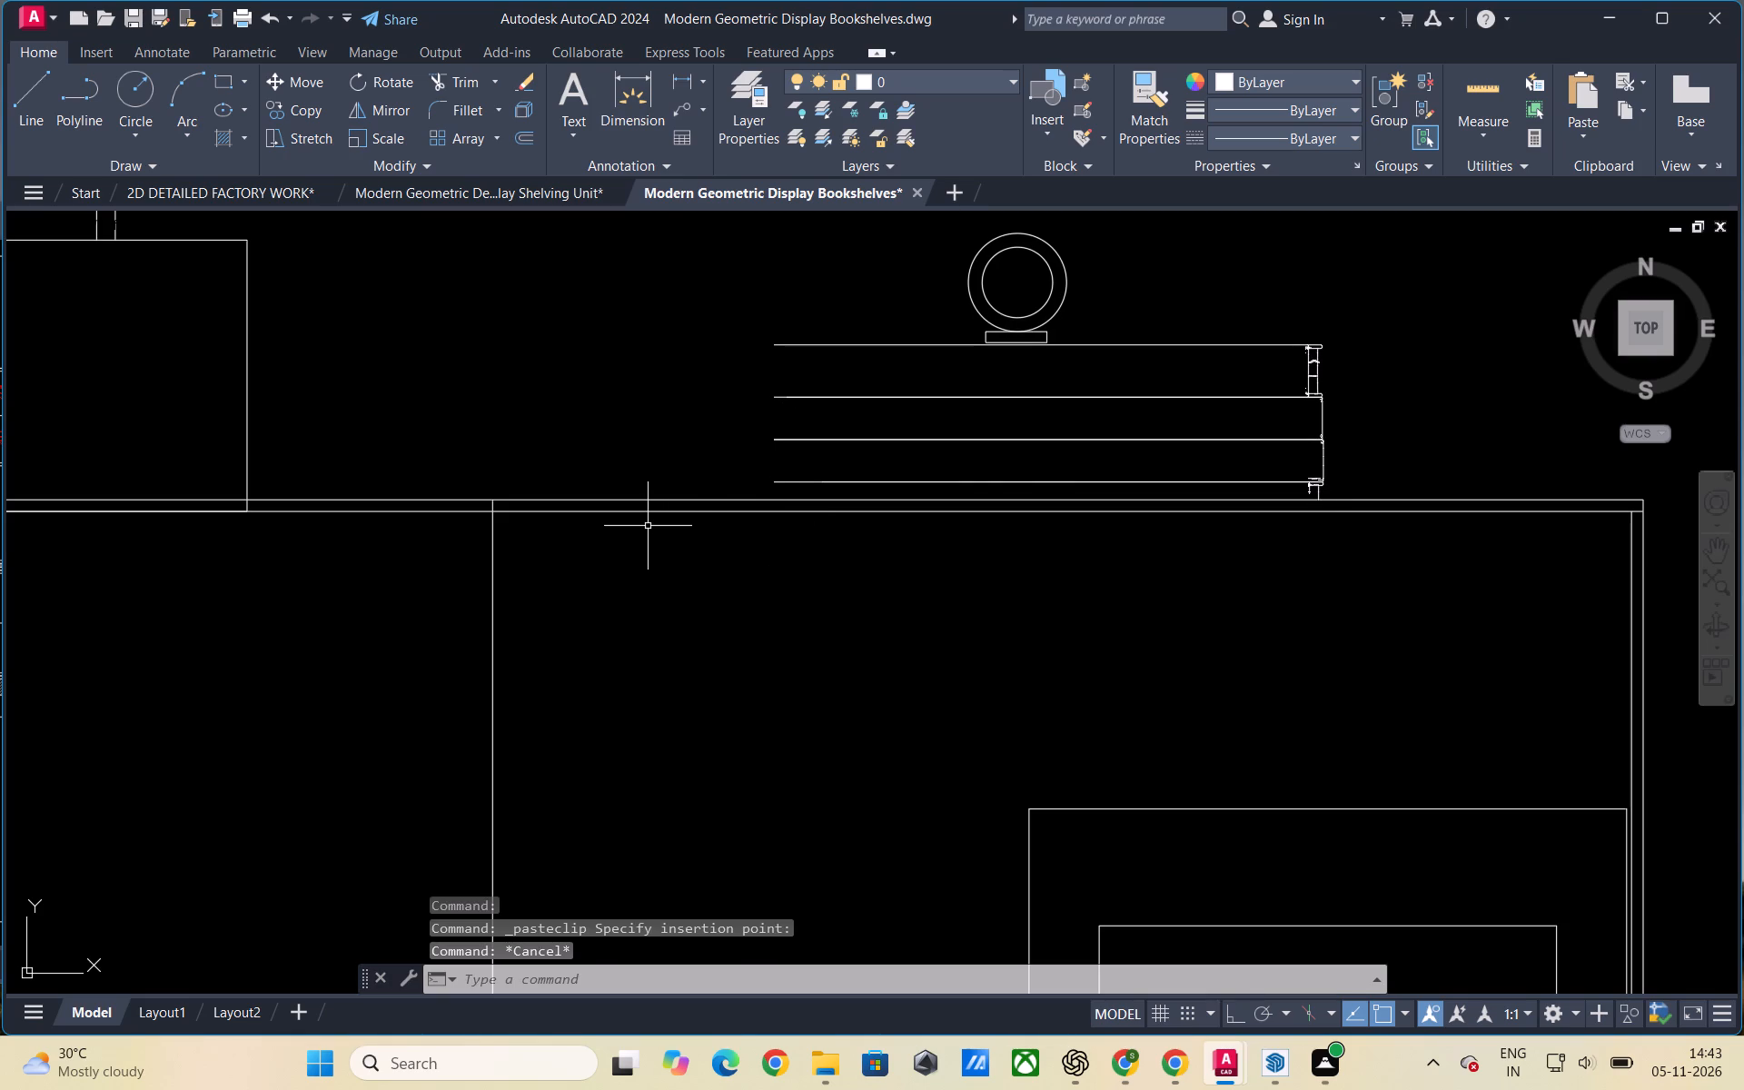
# Draw a vertical line closing the book stack's open left end, from its top edge down to the bookshelf's top board.
pyautogui.press('l')
pyautogui.press('Return')
pyautogui.click(776, 344)
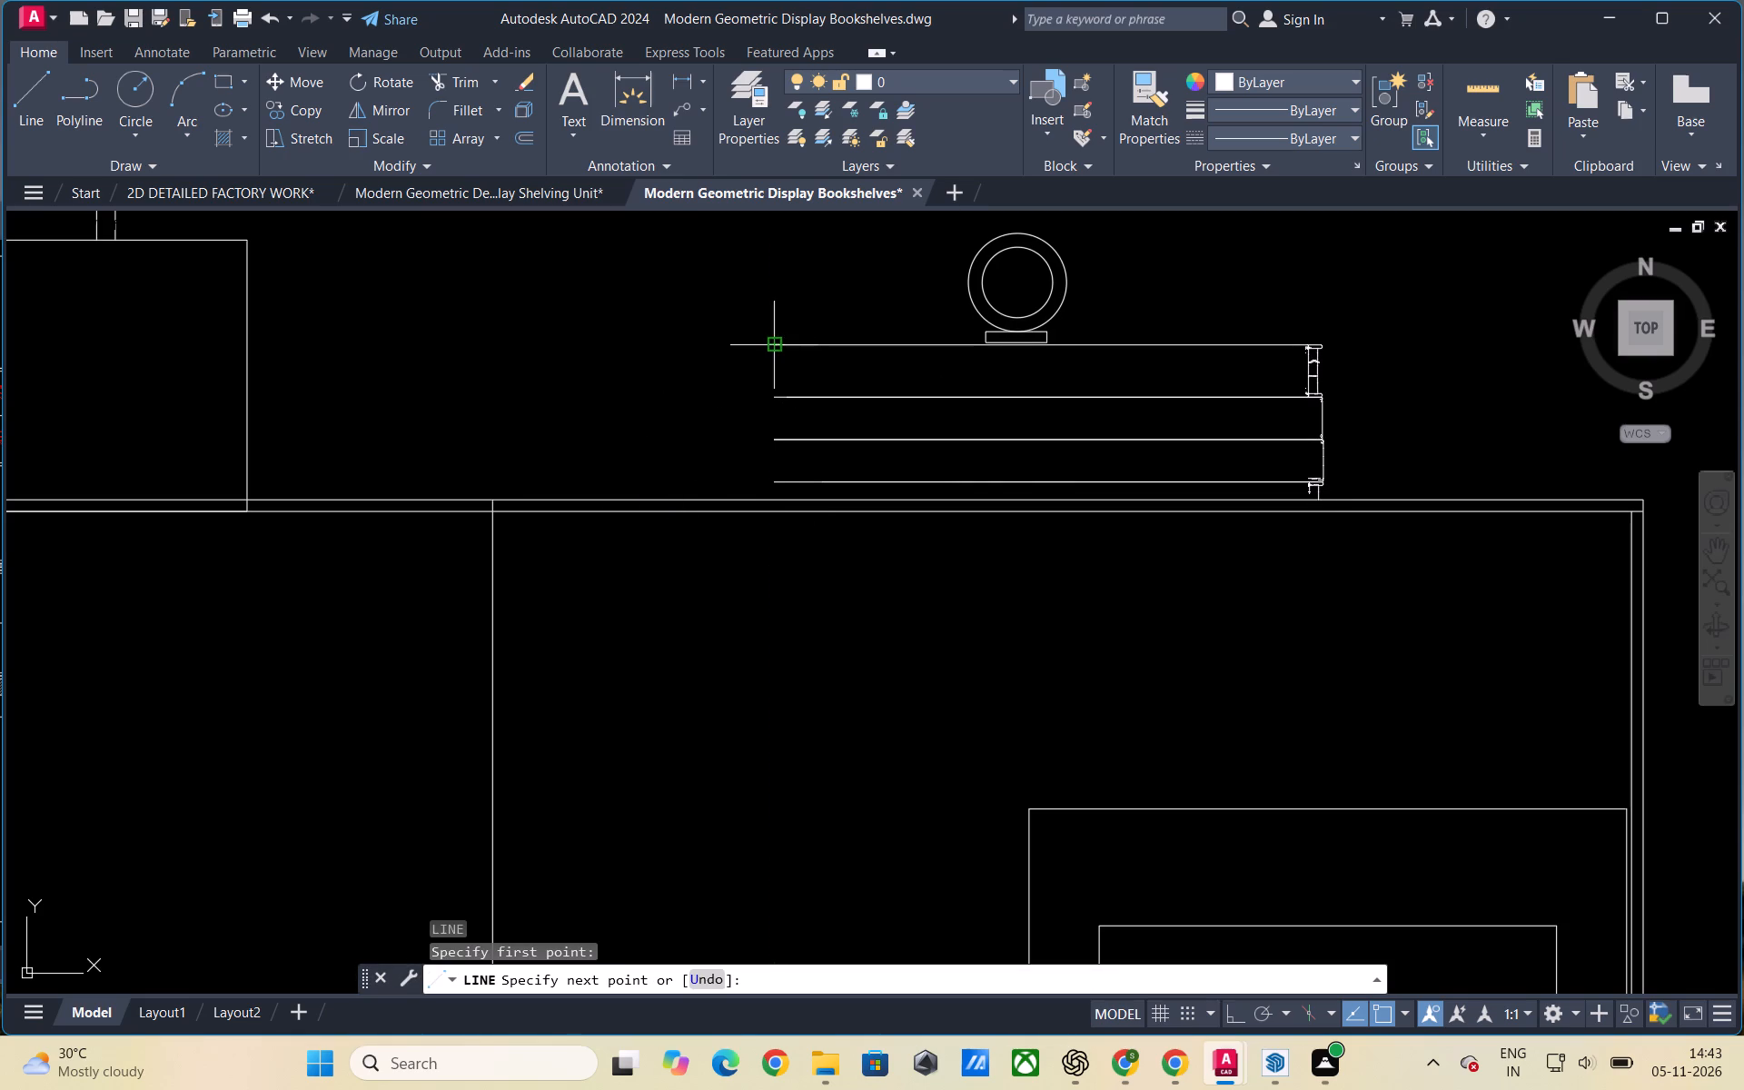
pyautogui.click(779, 497)
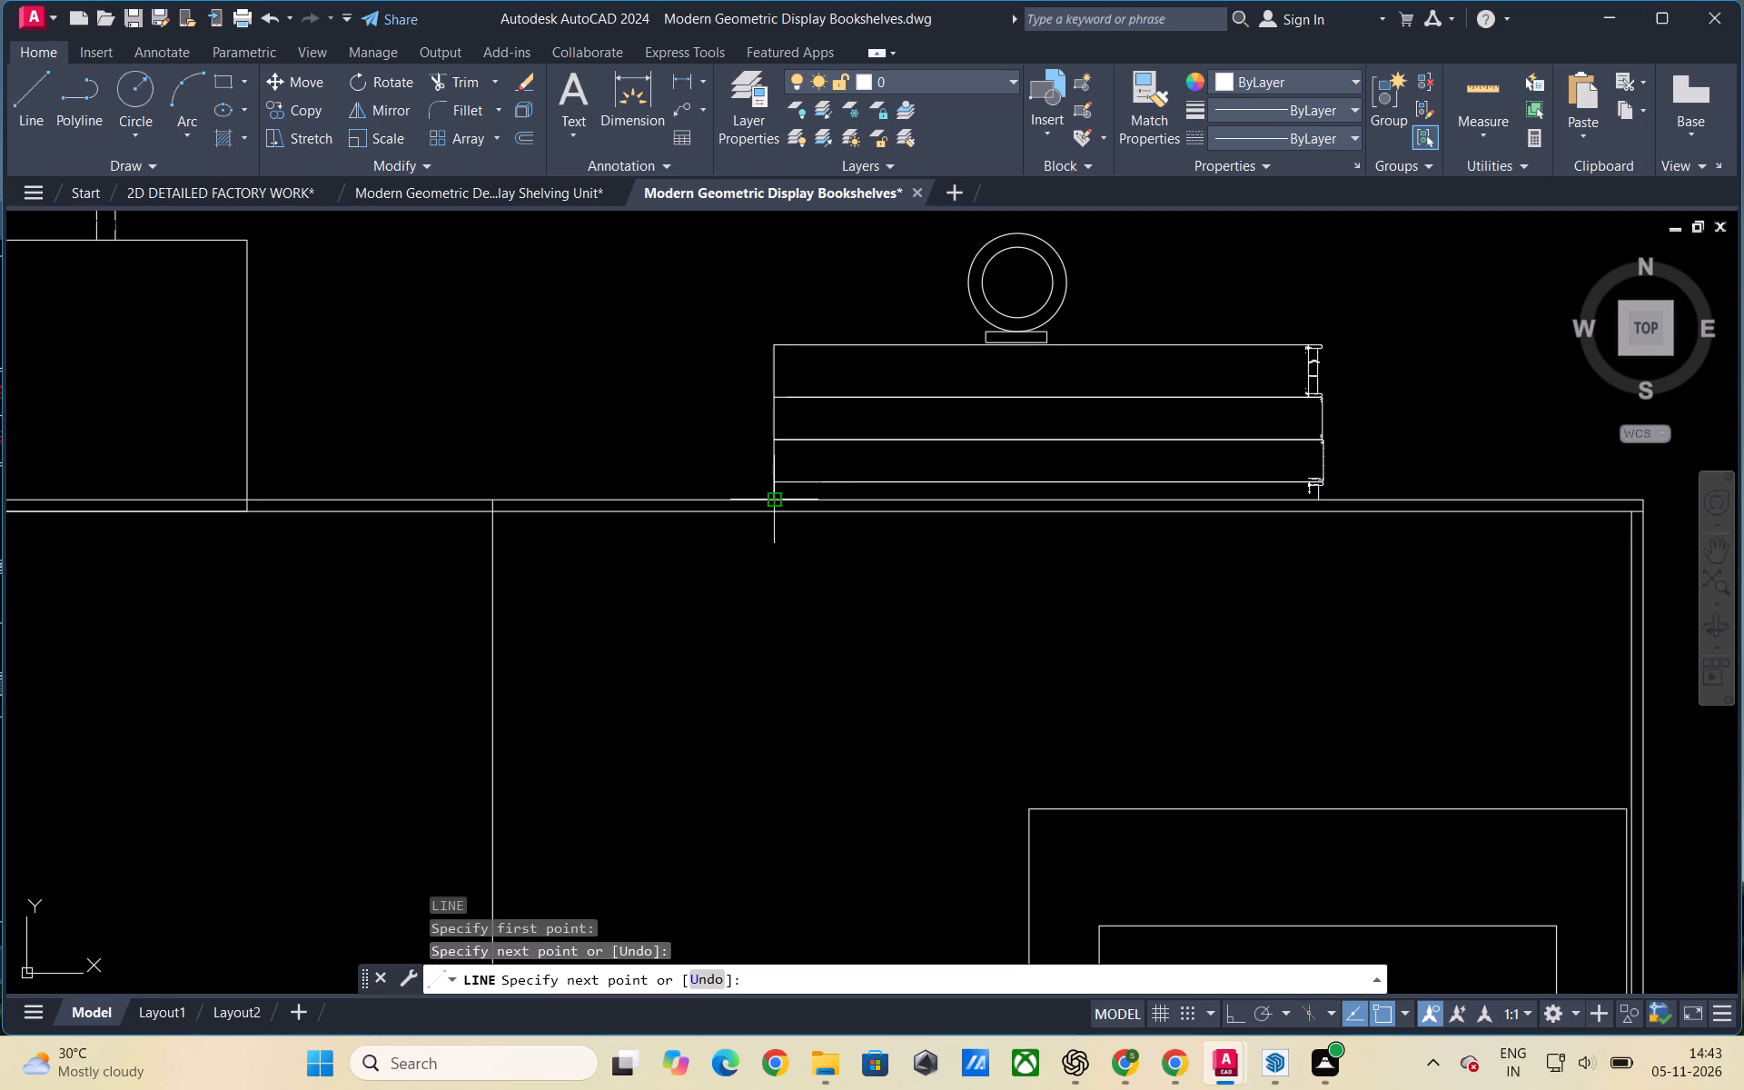
pyautogui.press('Escape')
pyautogui.scroll(-2, 665, 490)
pyautogui.scroll(-2, 892, 531)
pyautogui.scroll(-1, 1141, 591)
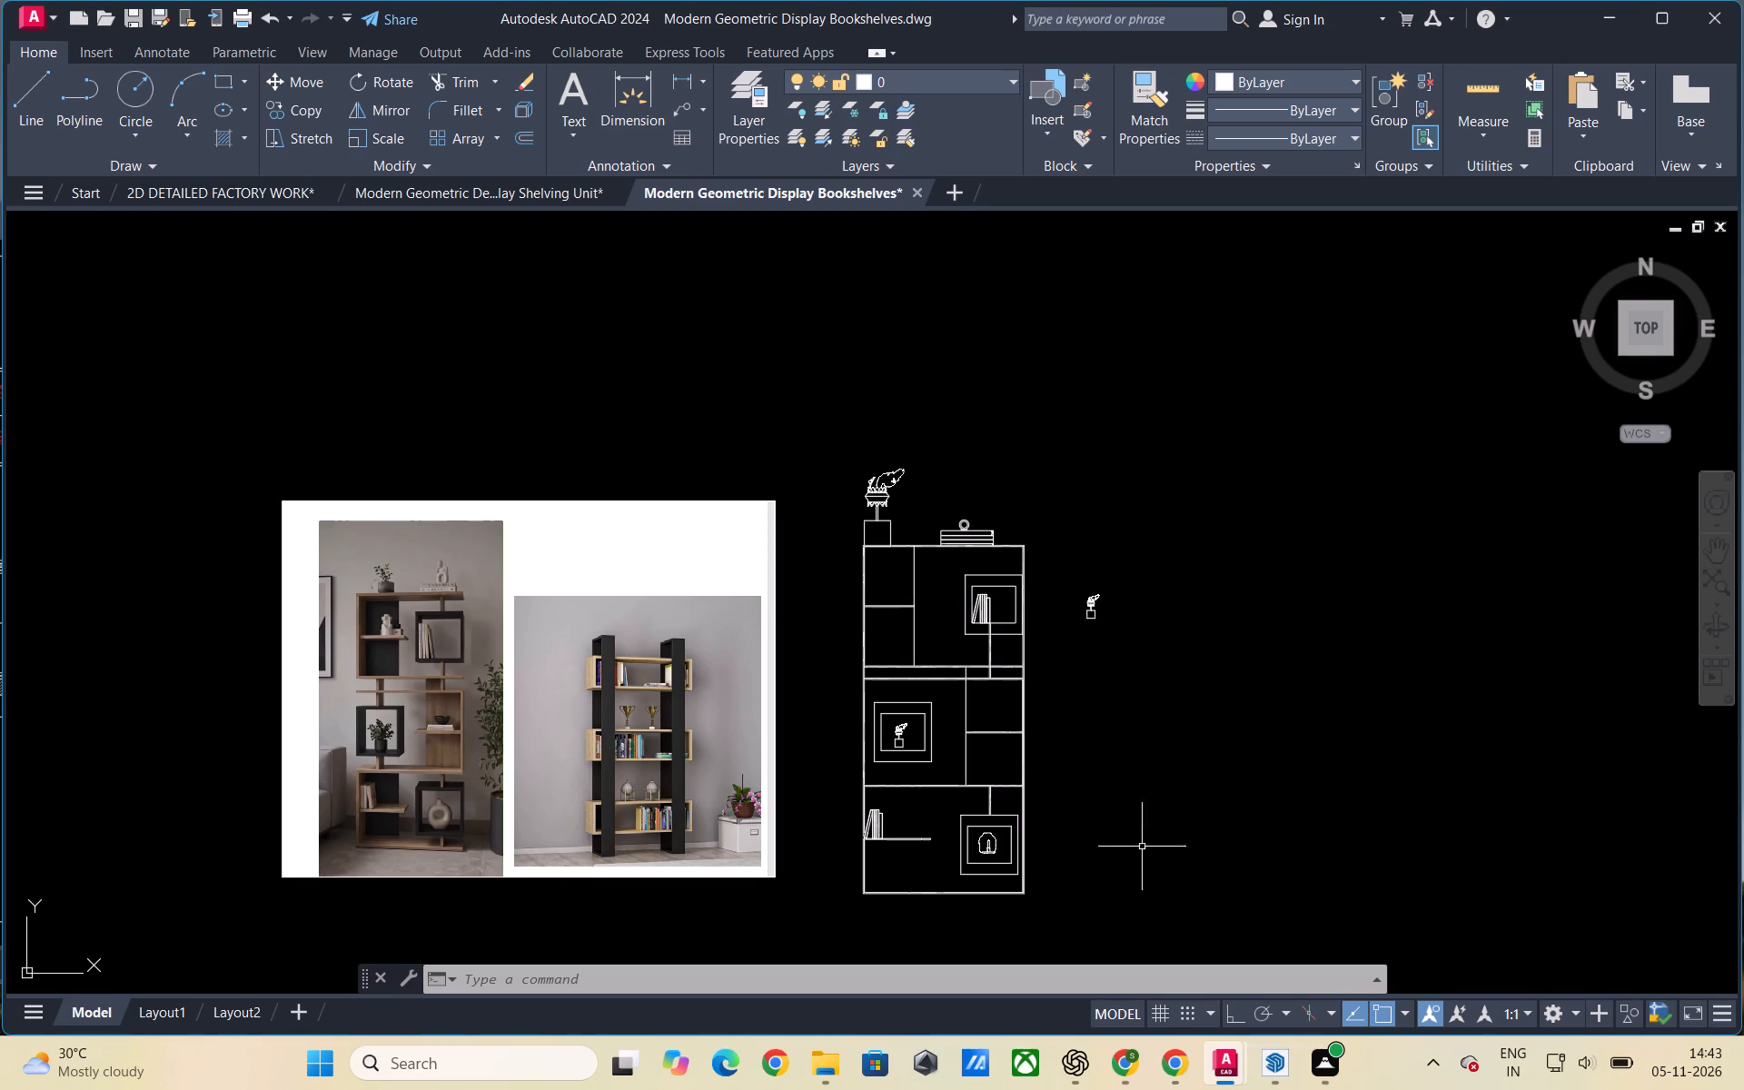
# Copy the book stack with ring ornament from the bookshelf's top board into the empty space to the right of the bookshelf.
pyautogui.scroll(4, 976, 540)
pyautogui.scroll(-2, 1028, 522)
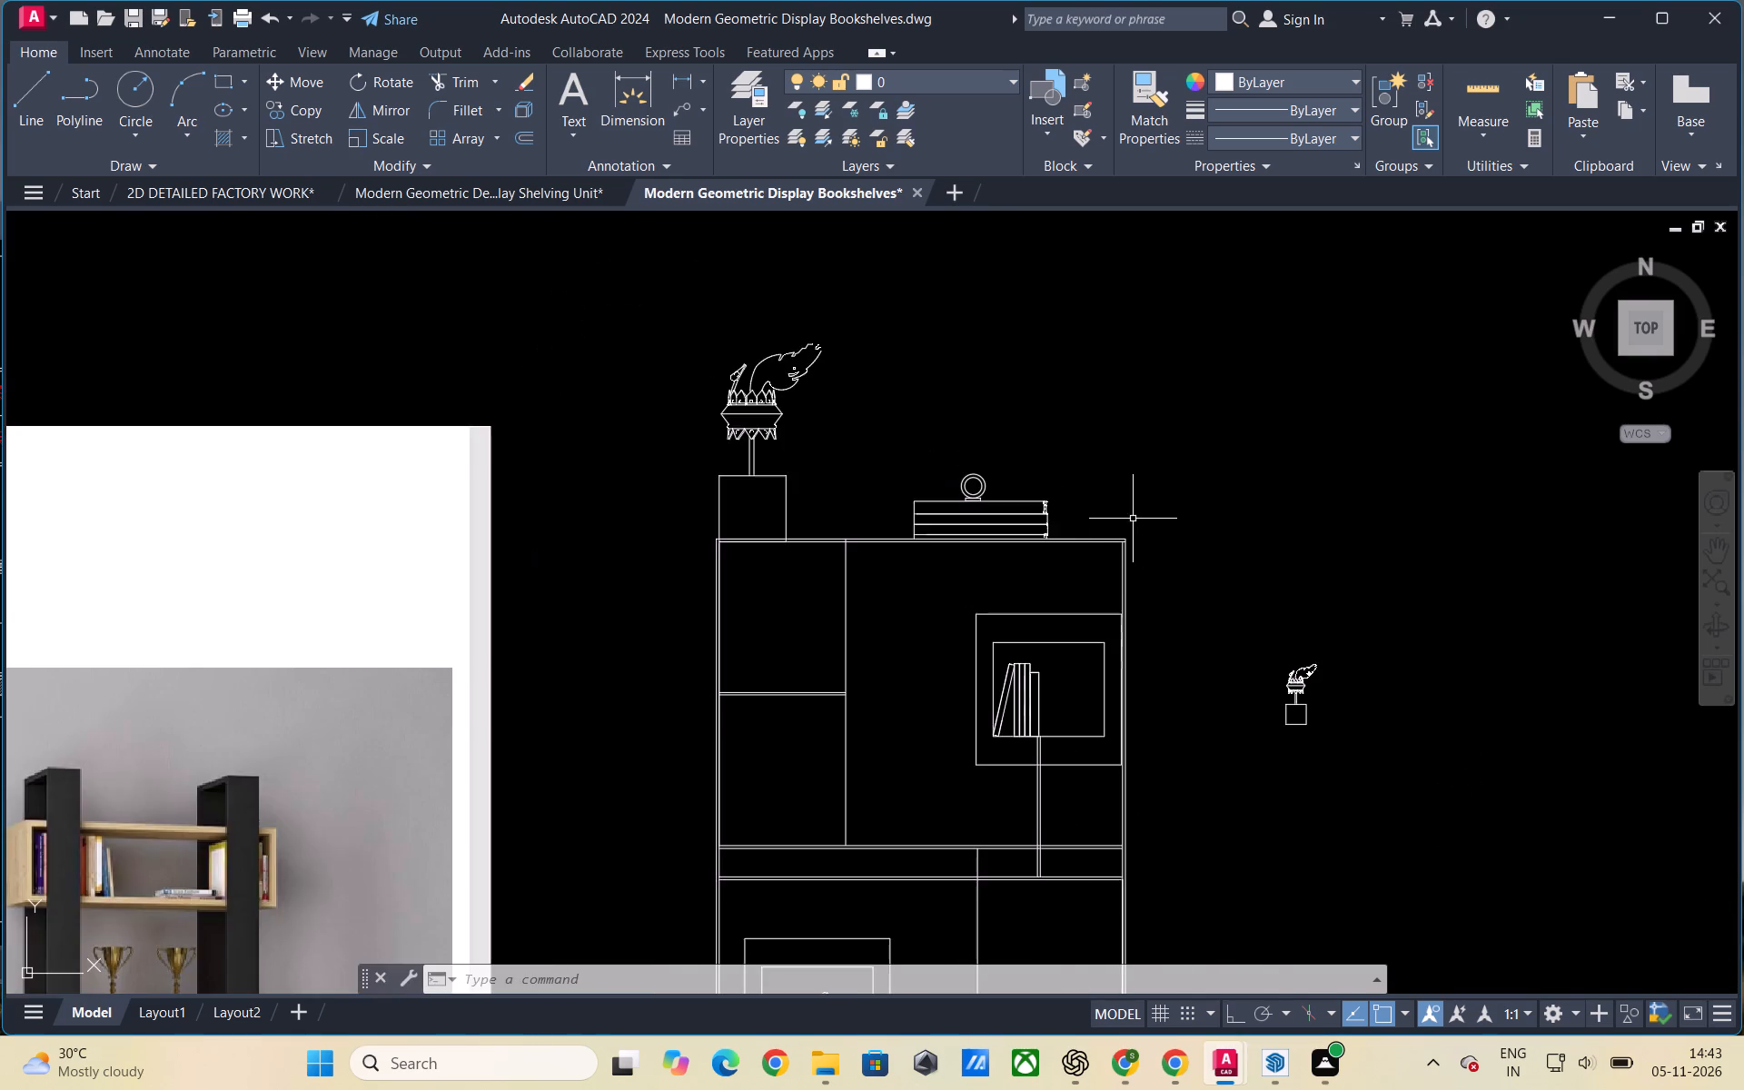
pyautogui.scroll(4, 1109, 518)
pyautogui.scroll(-2, 1141, 551)
pyautogui.moveTo(1022, 578); pyautogui.dragTo(1017, 567)
pyautogui.click(592, 425)
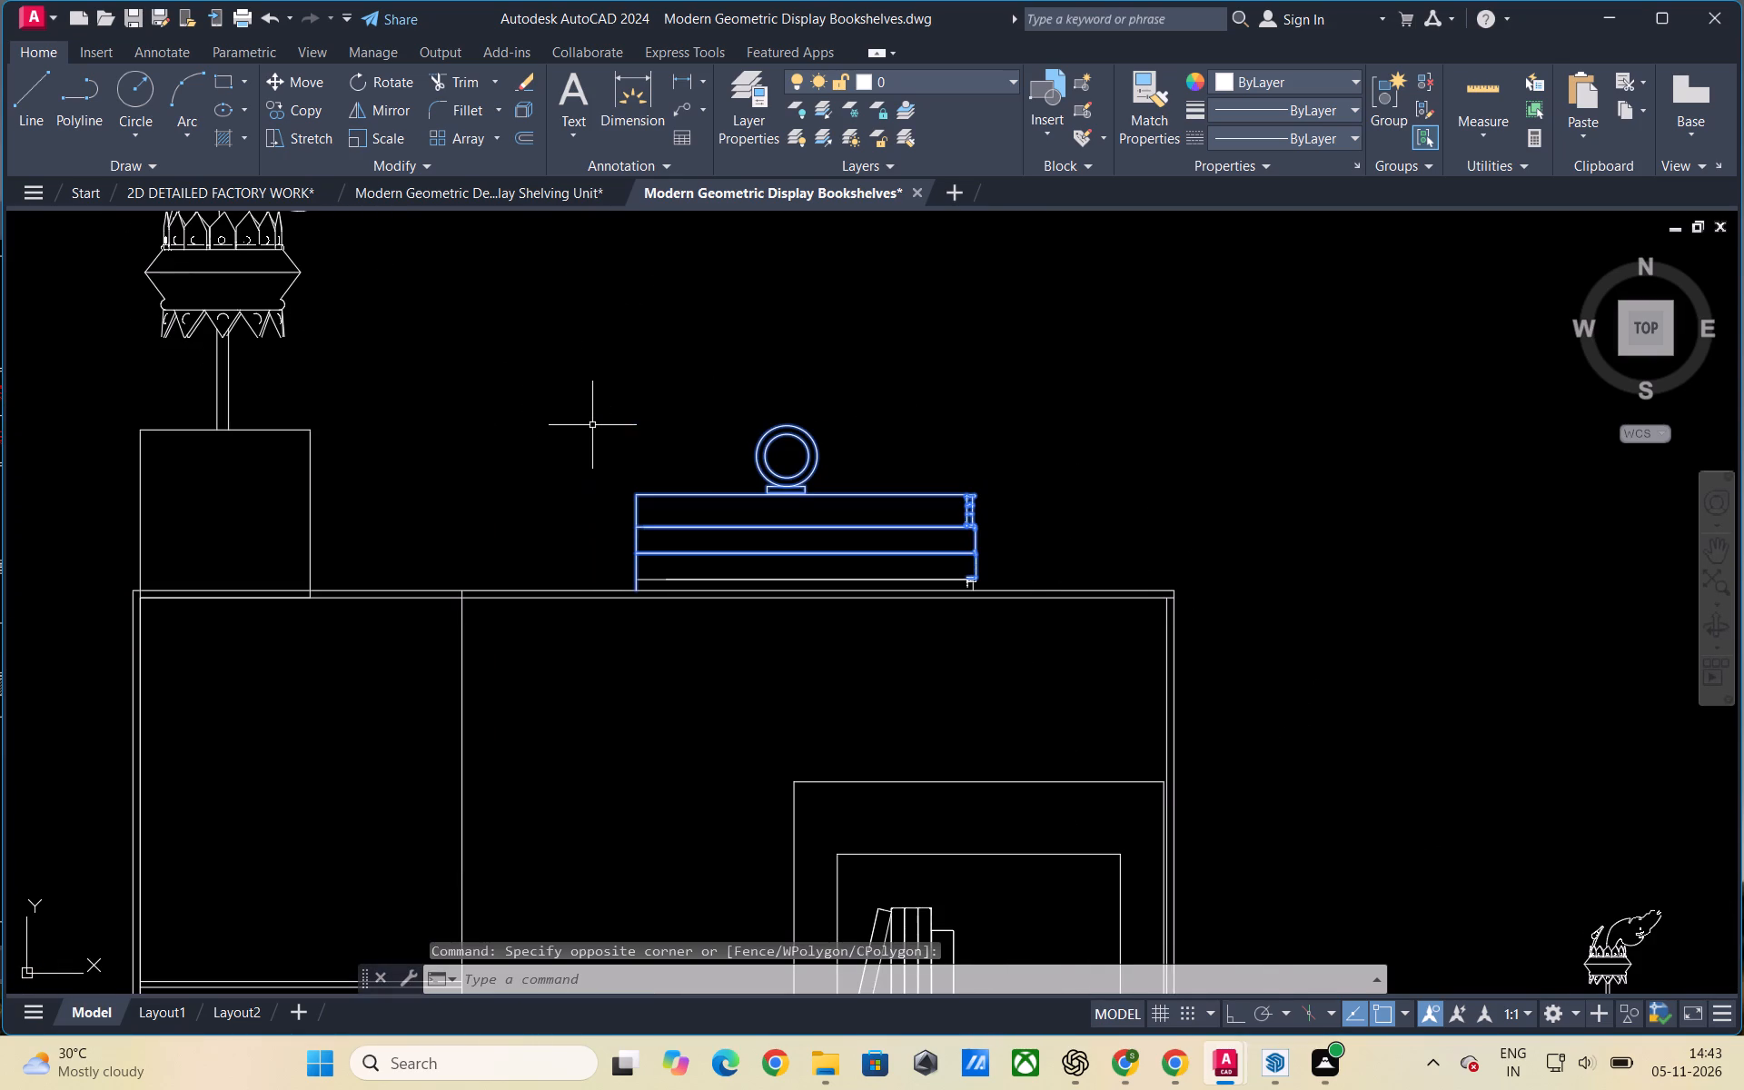
pyautogui.hotkey('ctrl', 'c')
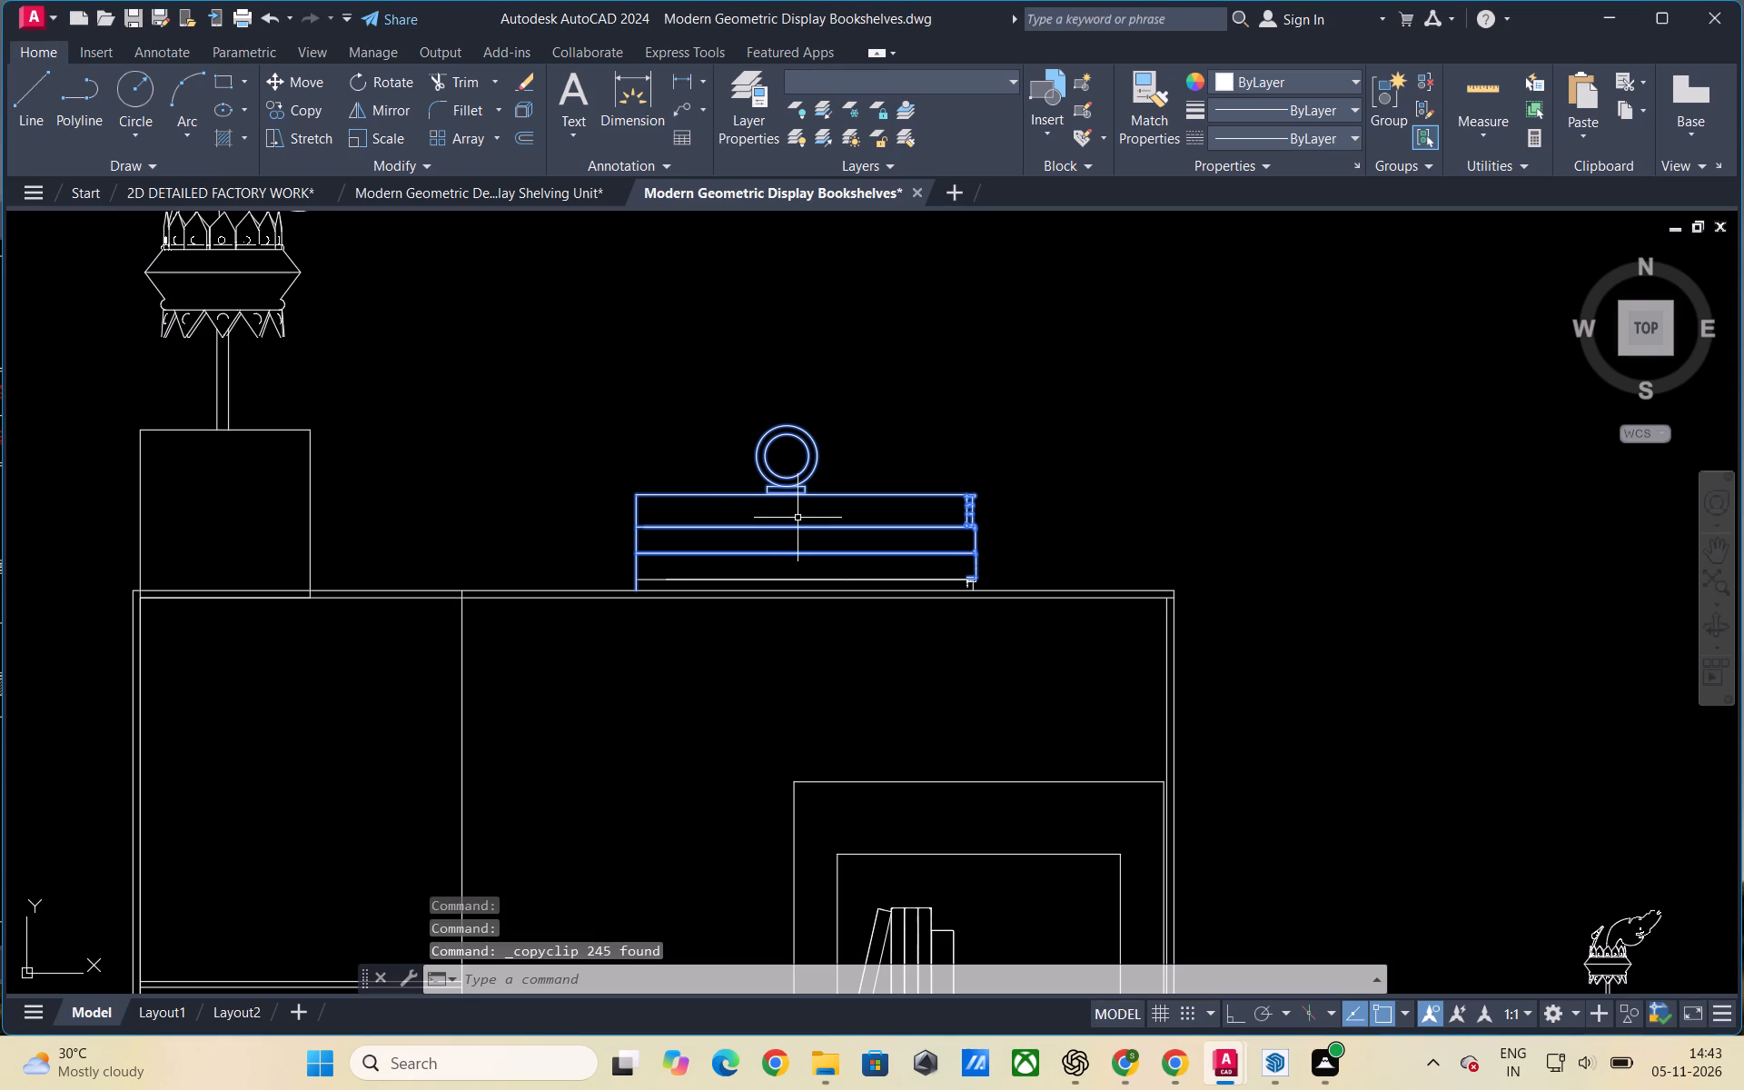
pyautogui.click(798, 521)
pyautogui.press('Escape')
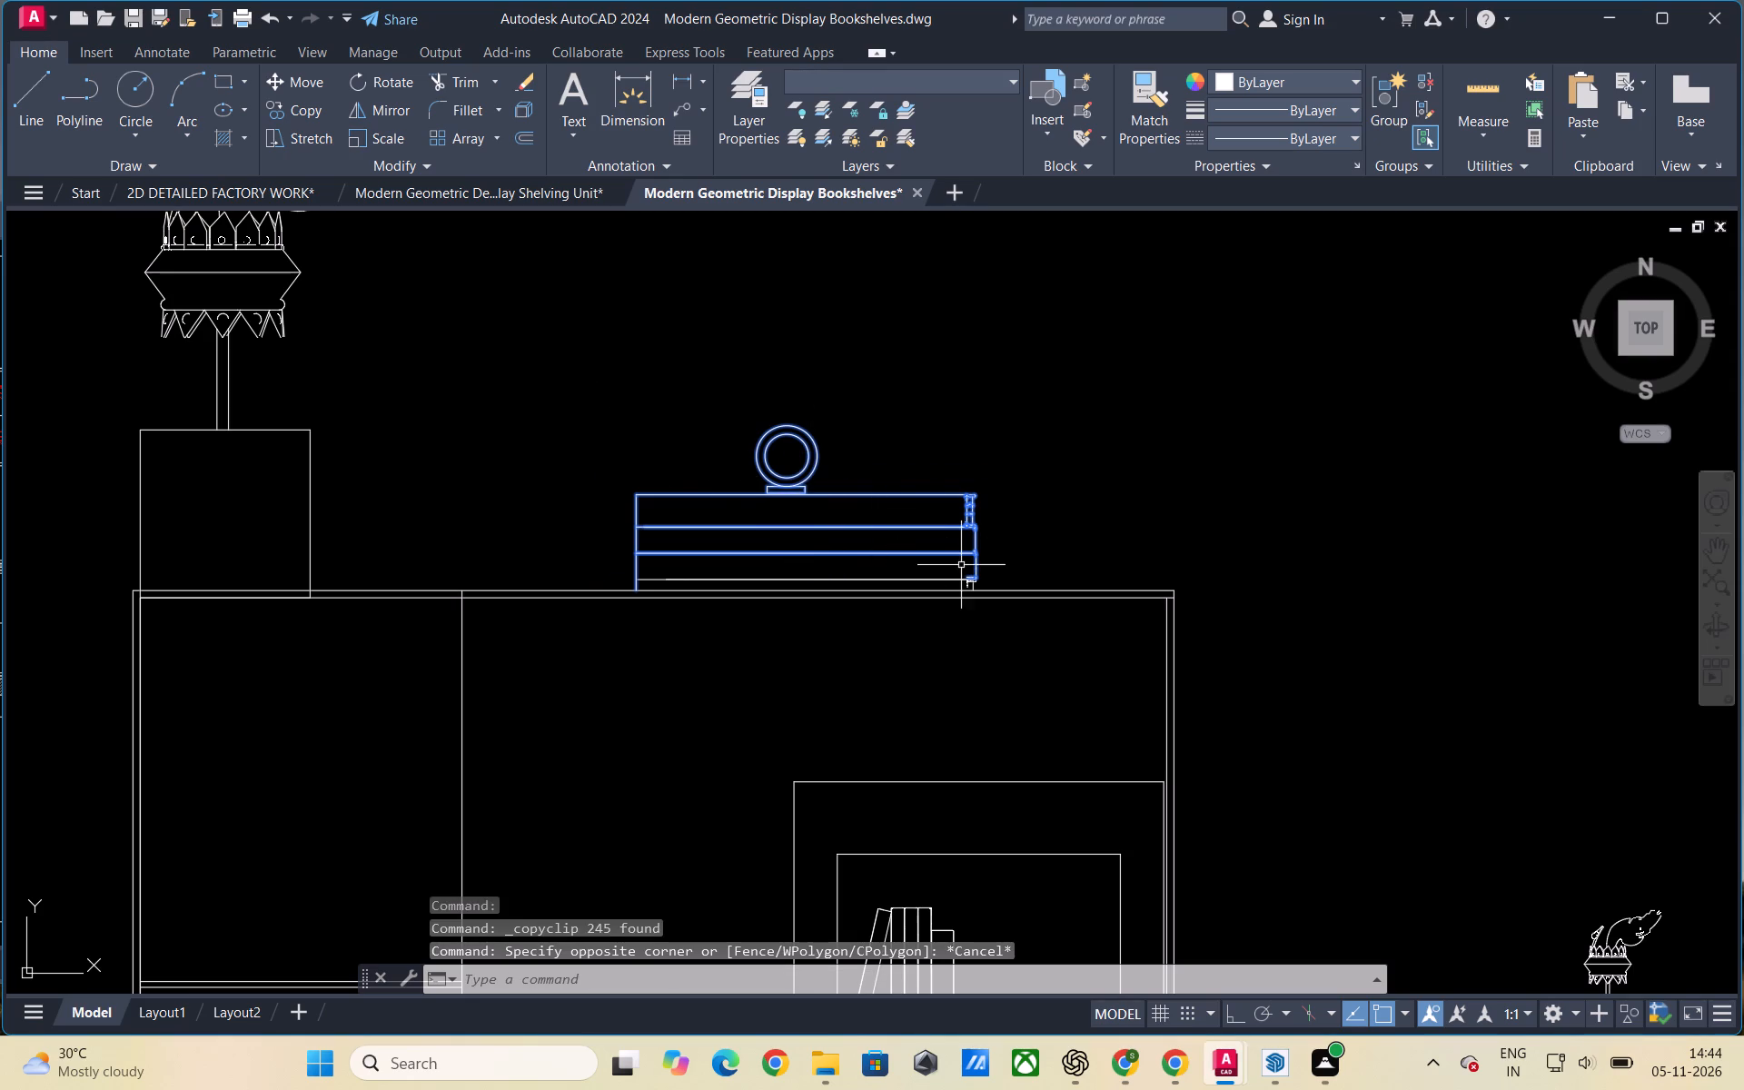
pyautogui.click(972, 576)
pyautogui.moveTo(1046, 550); pyautogui.dragTo(1045, 540)
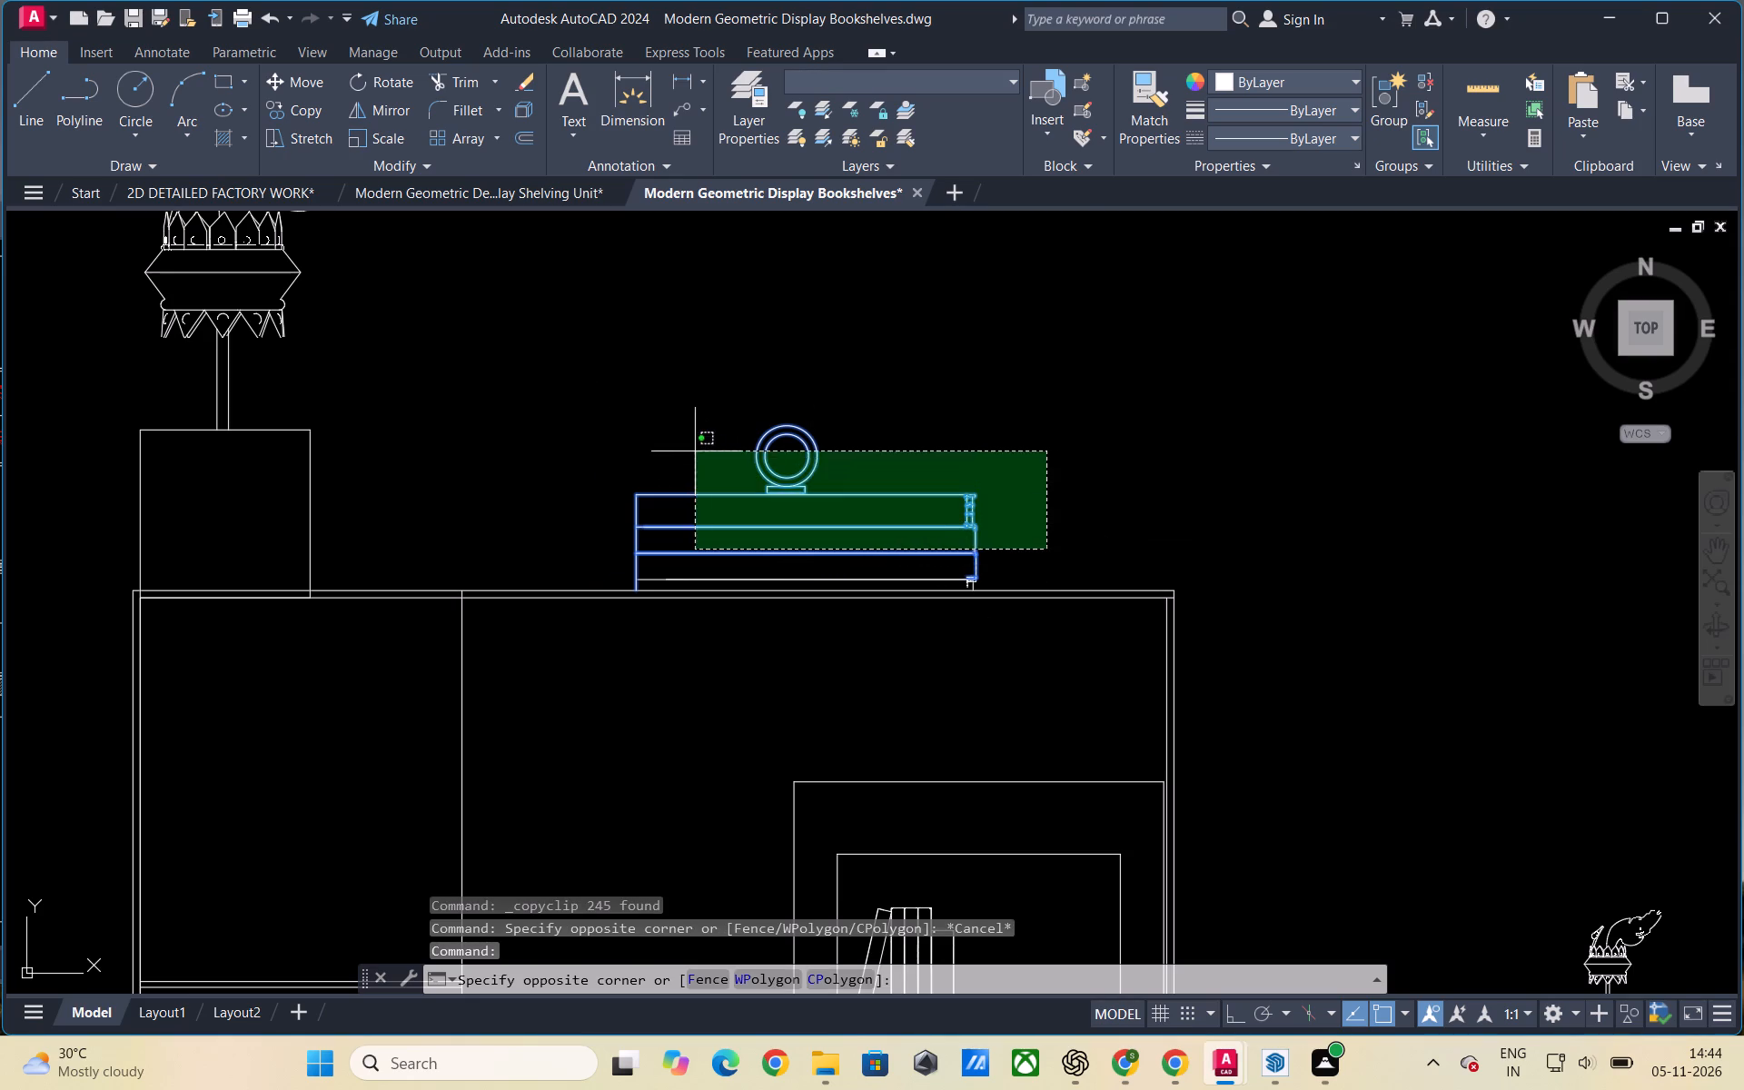
pyautogui.click(691, 448)
pyautogui.rightClick(690, 447)
pyautogui.click(764, 636)
pyautogui.click(800, 556)
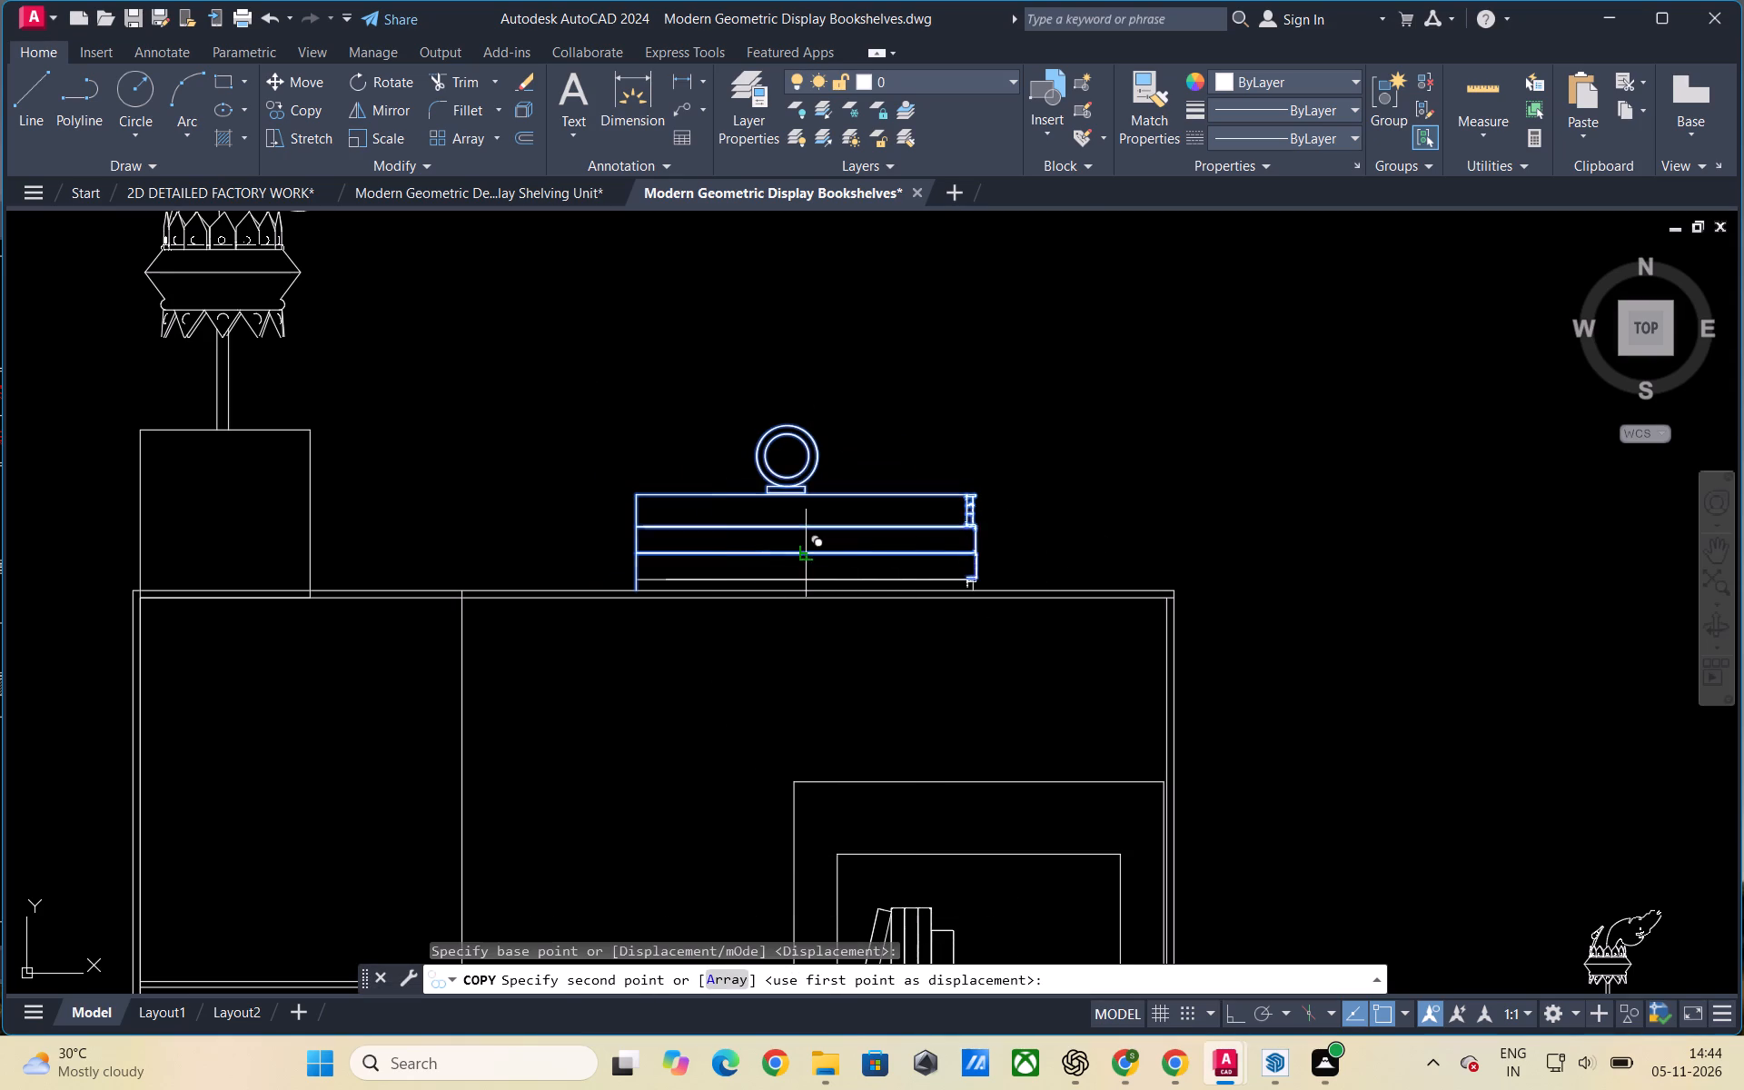
pyautogui.click(1378, 534)
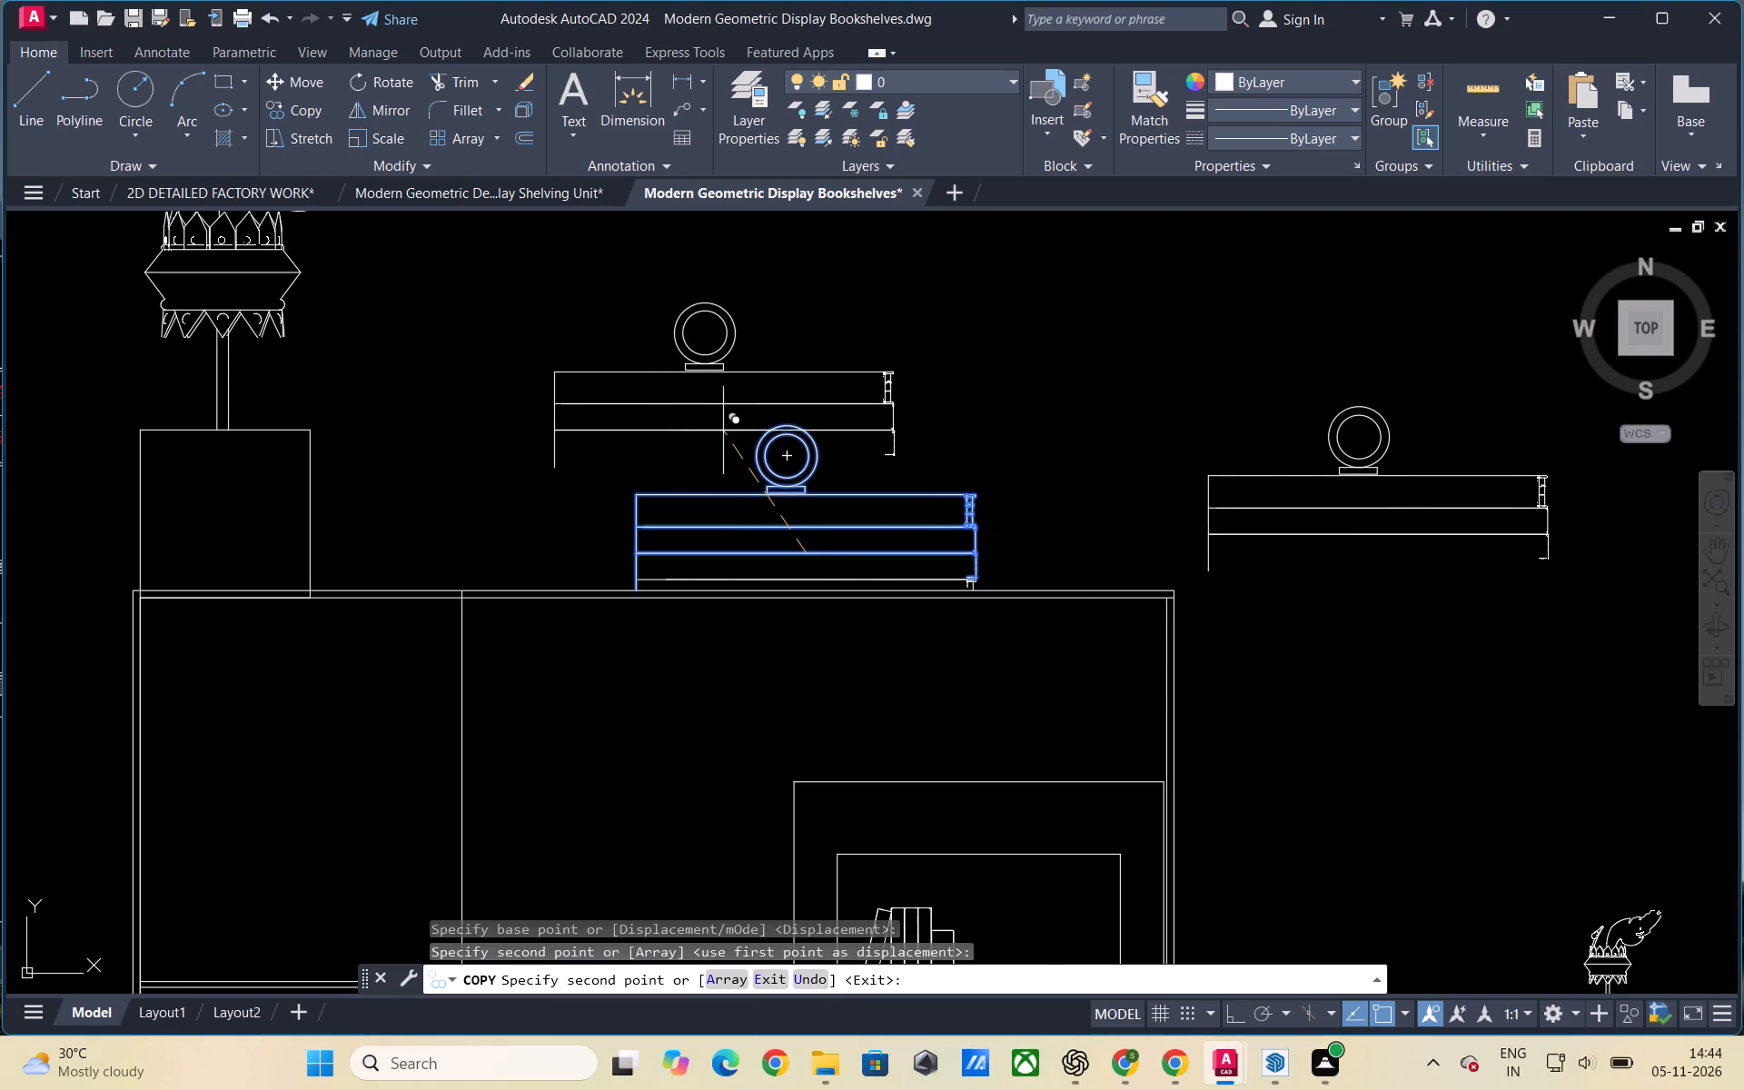
pyautogui.press('Escape')
# Draw a horizontal line closing the open bottom of the copied book stack, from its left end to its right end.
pyautogui.scroll(-1, 629, 420)
pyautogui.press('l')
pyautogui.press('Return')
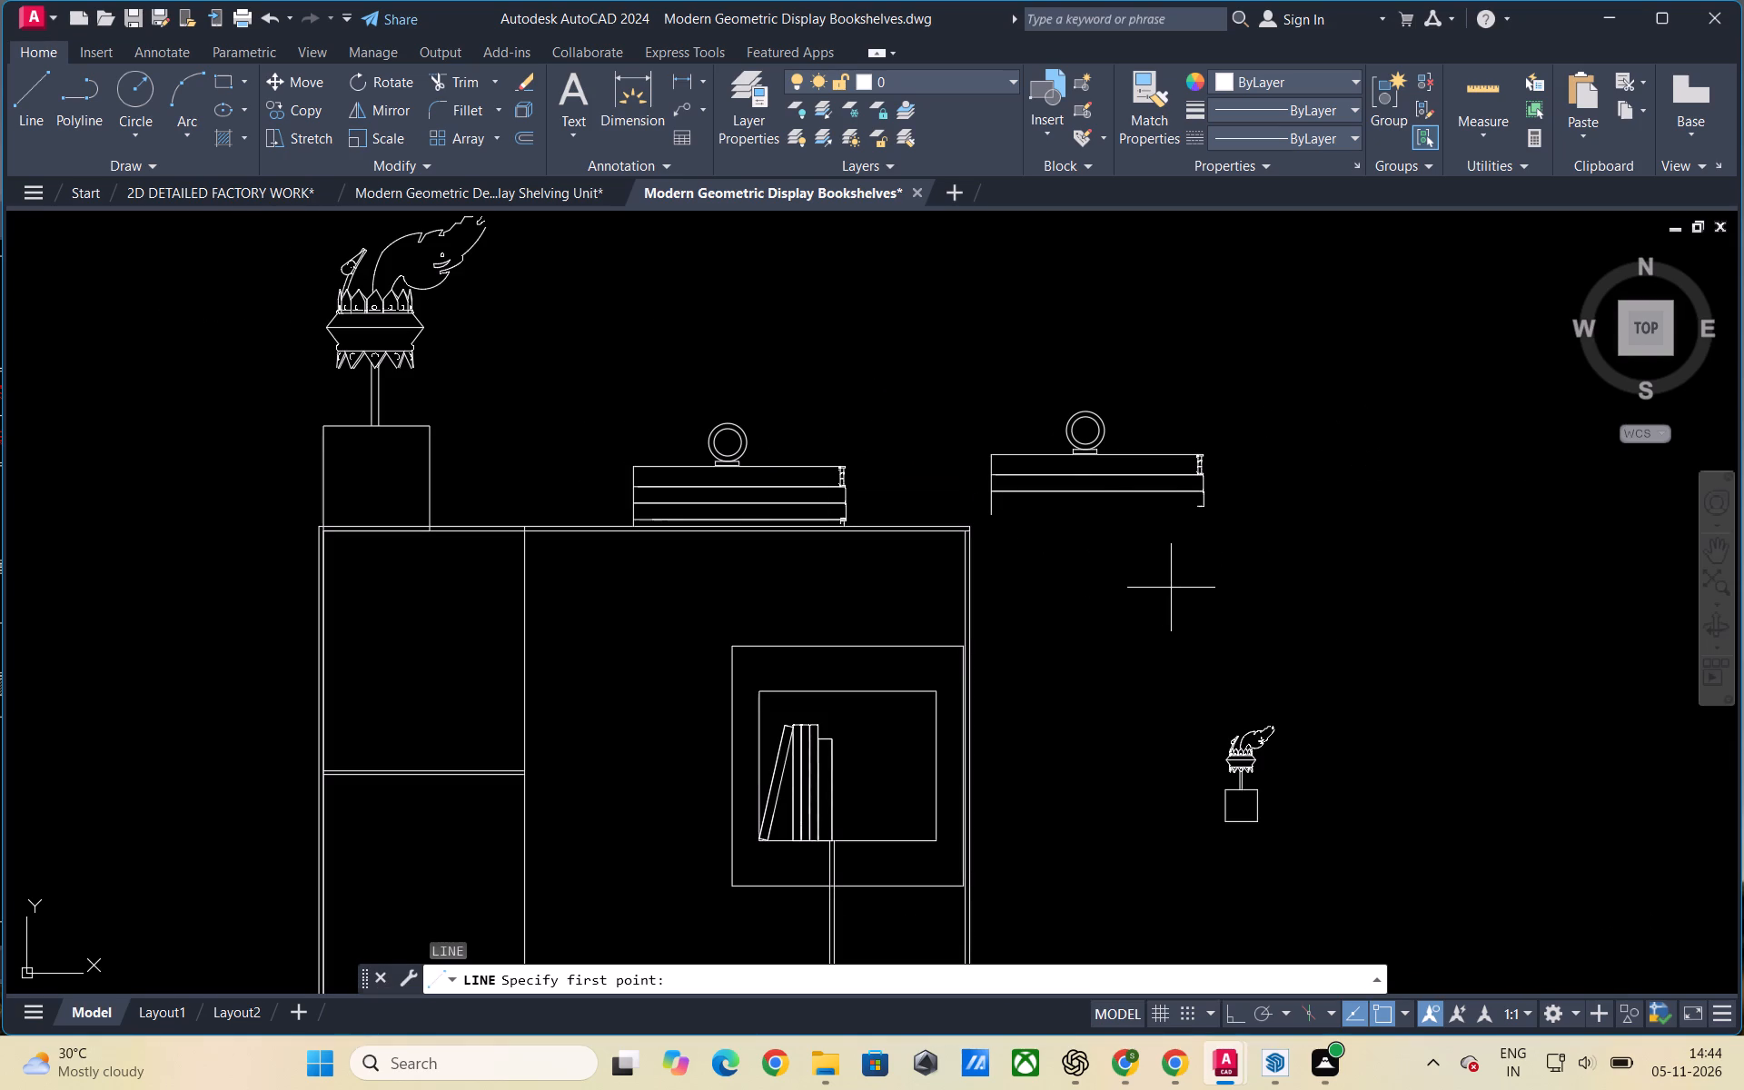
pyautogui.click(995, 515)
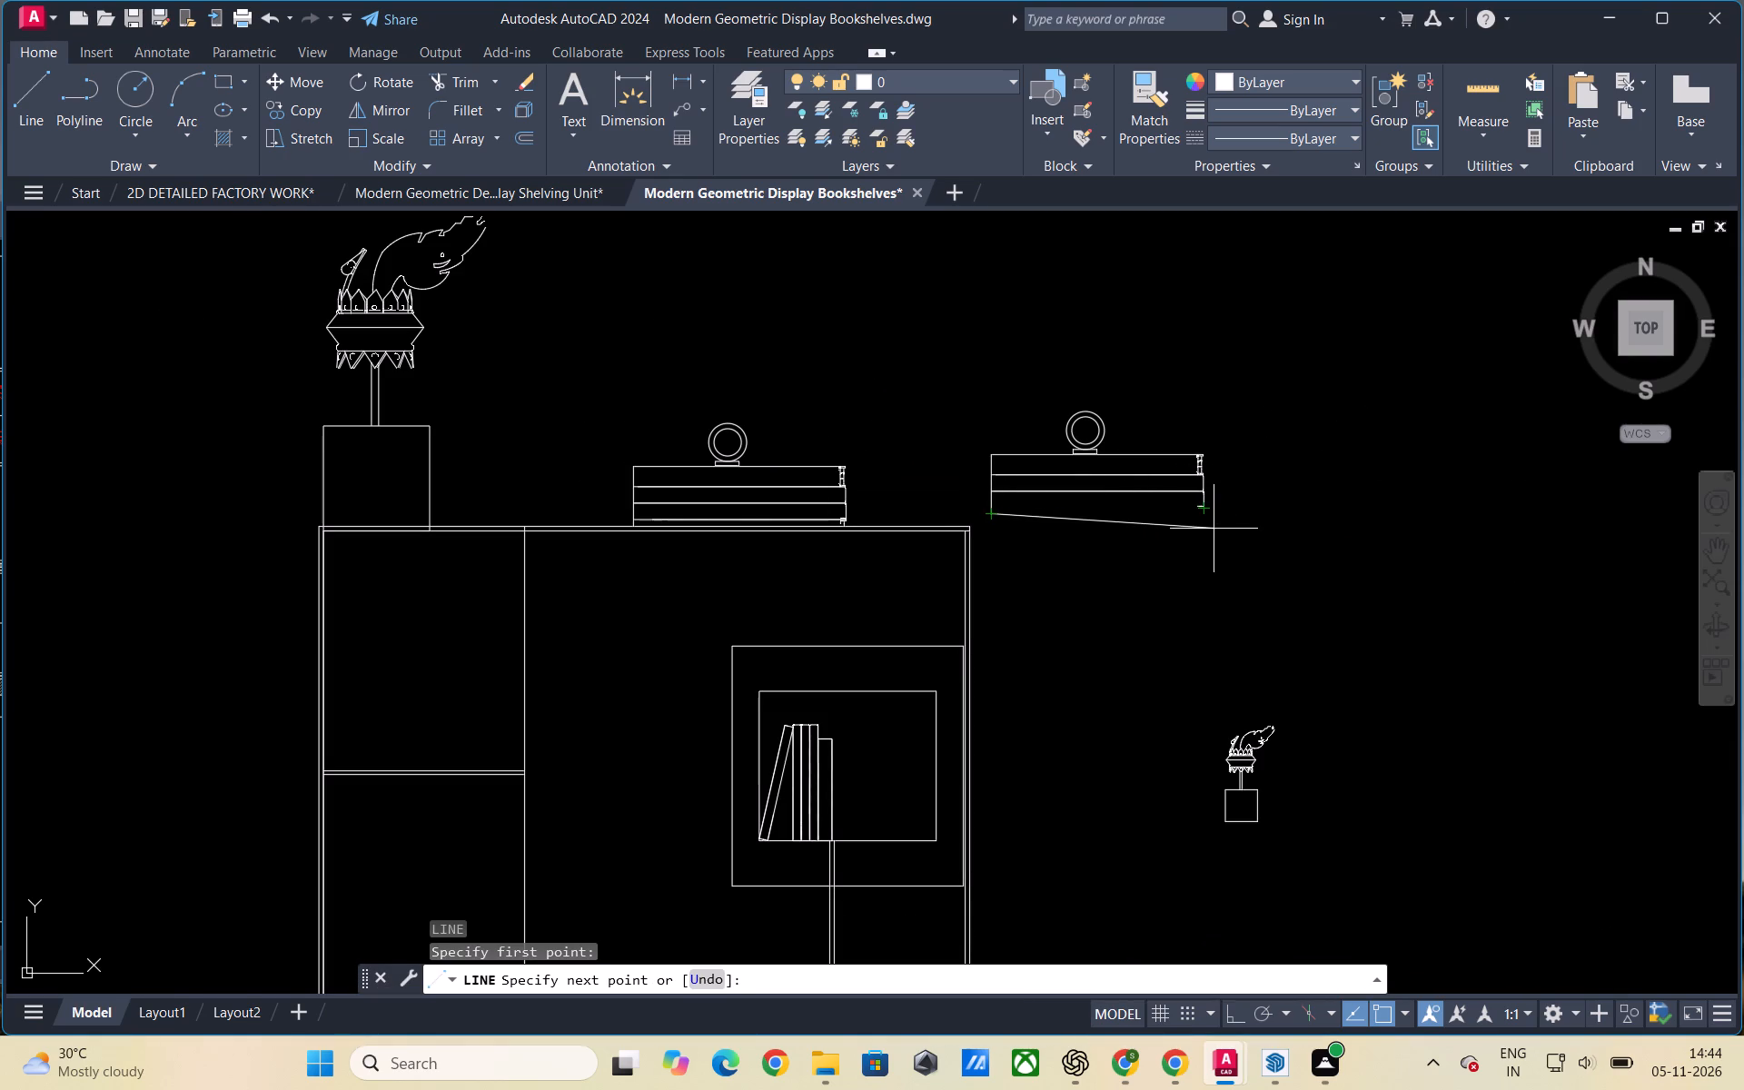
pyautogui.press('F8')
pyautogui.click(1205, 522)
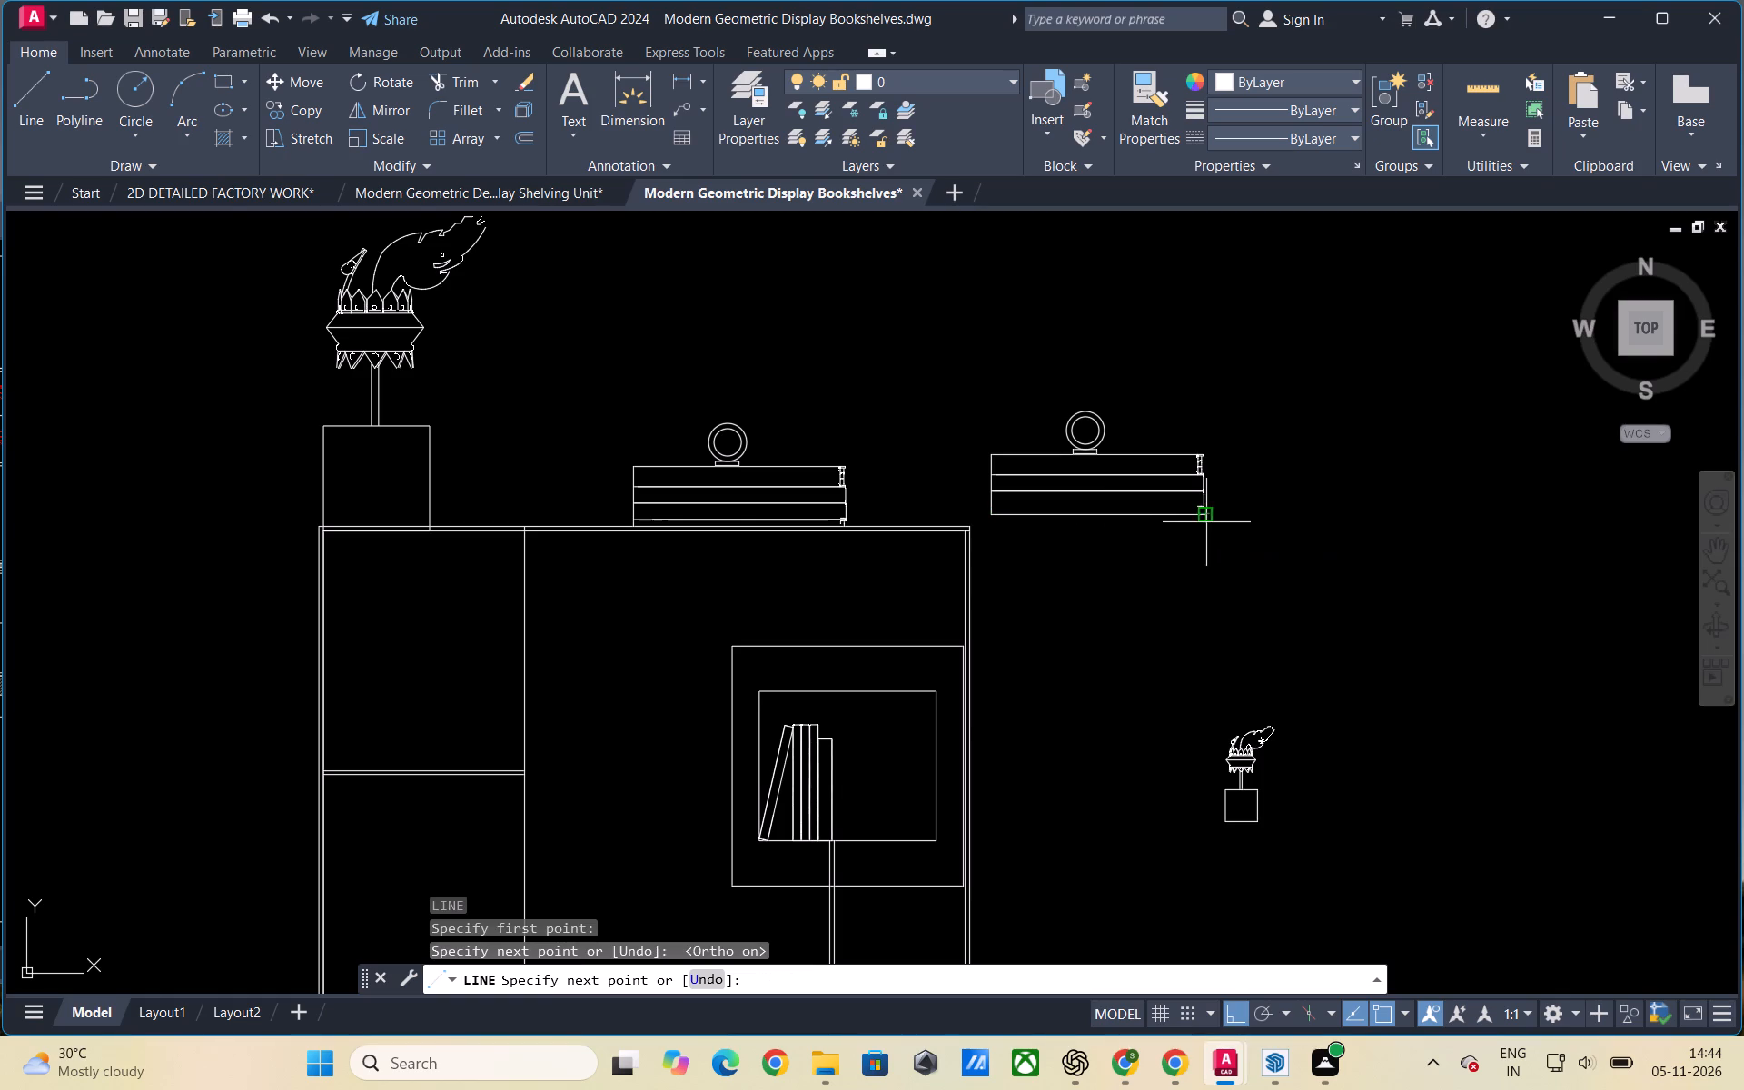
pyautogui.press('Escape')
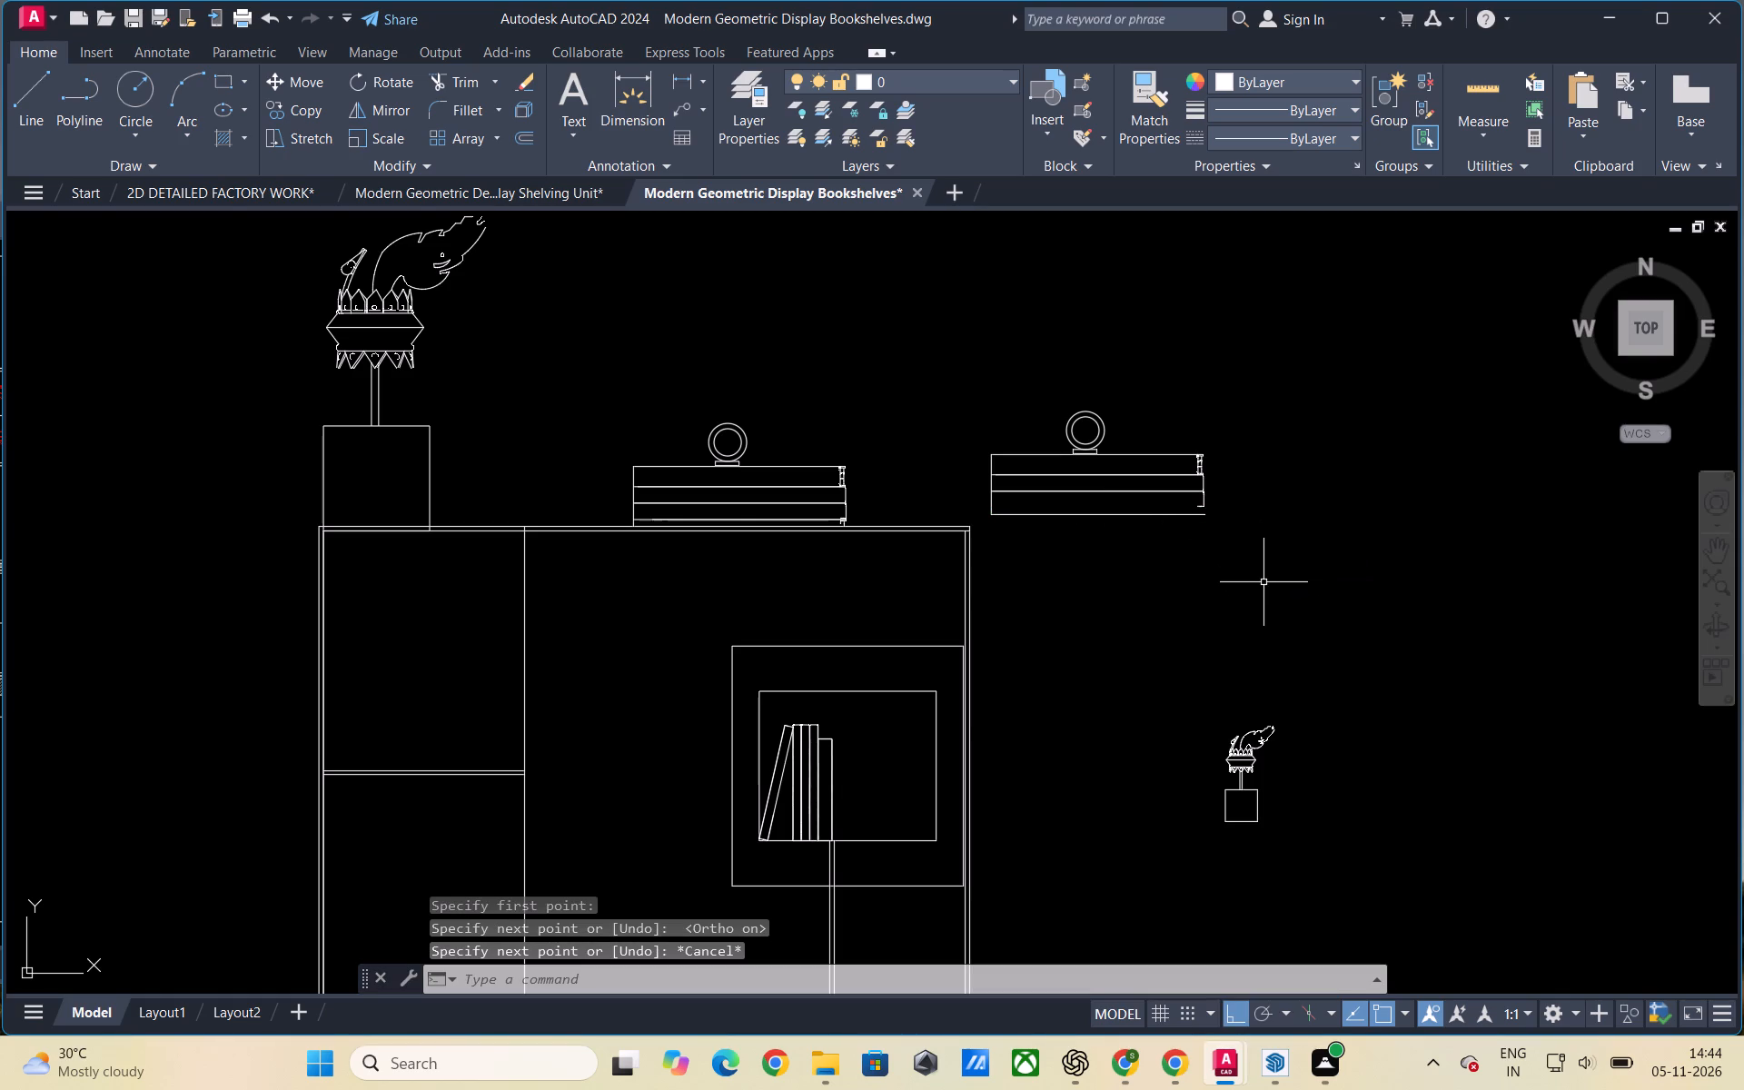
# Draw a short vertical line closing the copied stack's lowest book at its right end, down to the new bottom line.
pyautogui.press('l')
pyautogui.press('Return')
pyautogui.scroll(5, 1197, 508)
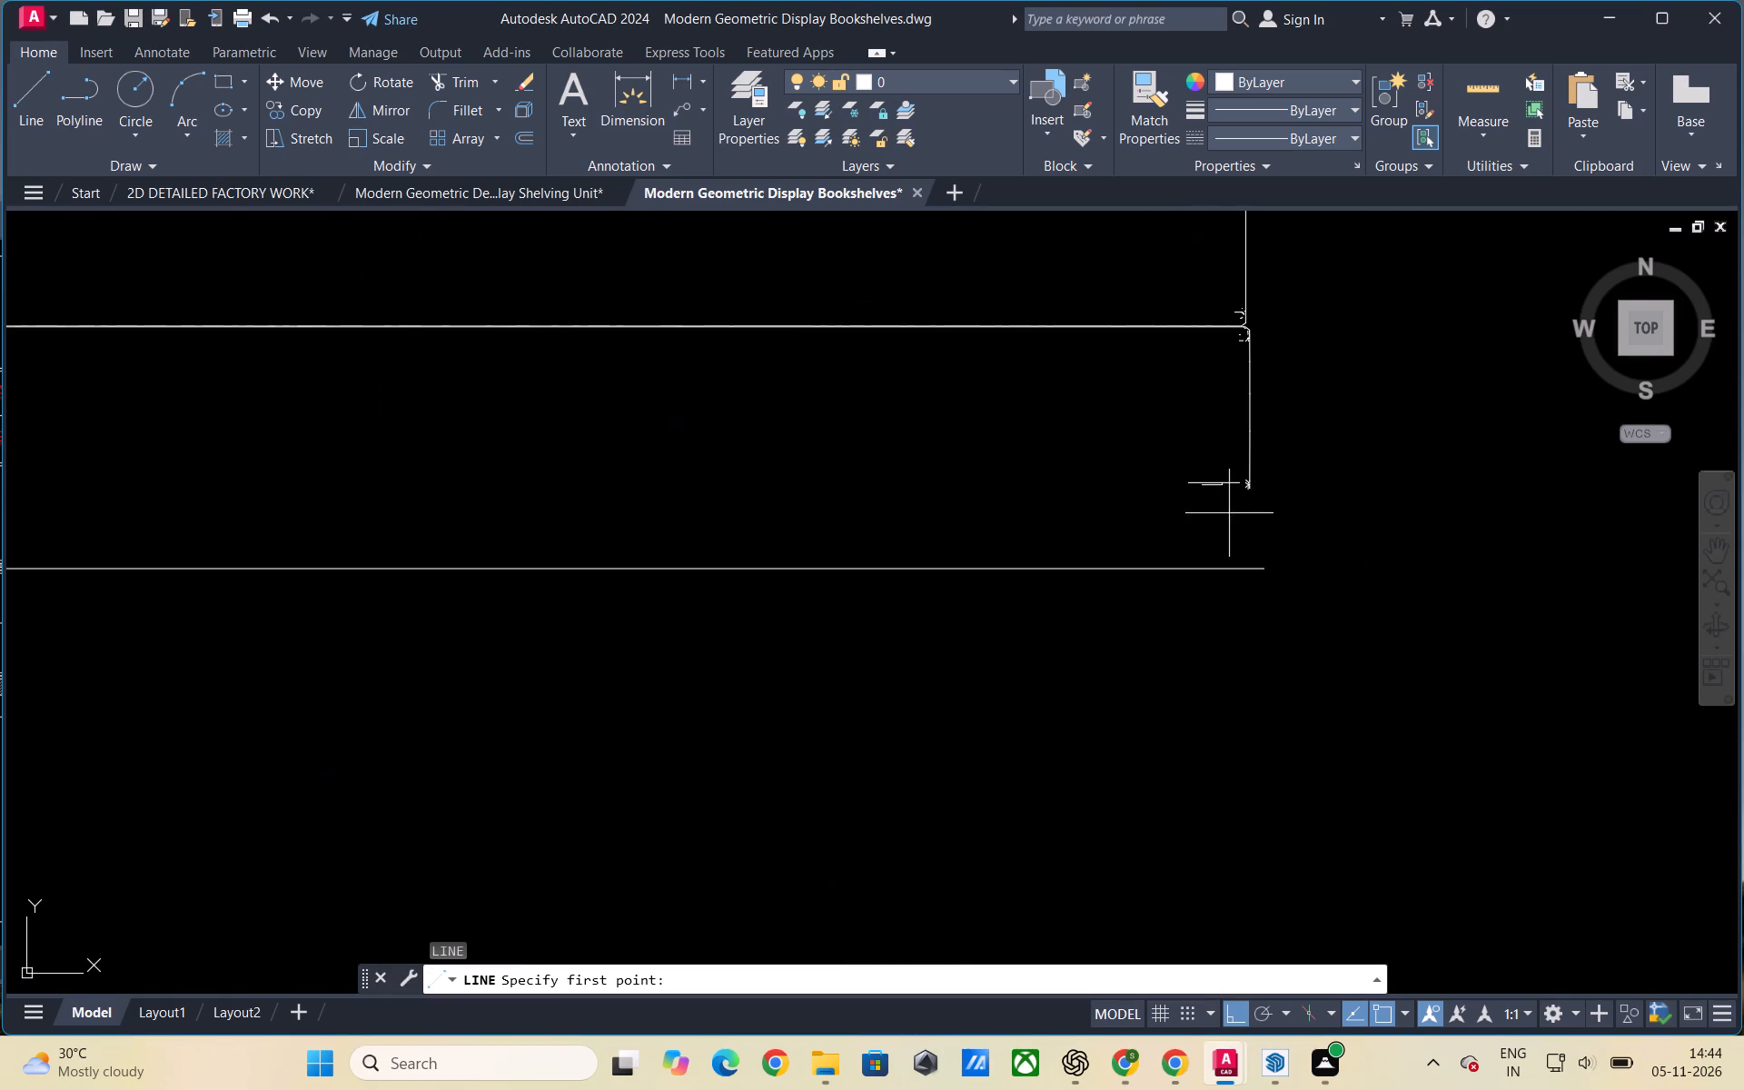
pyautogui.click(1245, 489)
pyautogui.click(1251, 565)
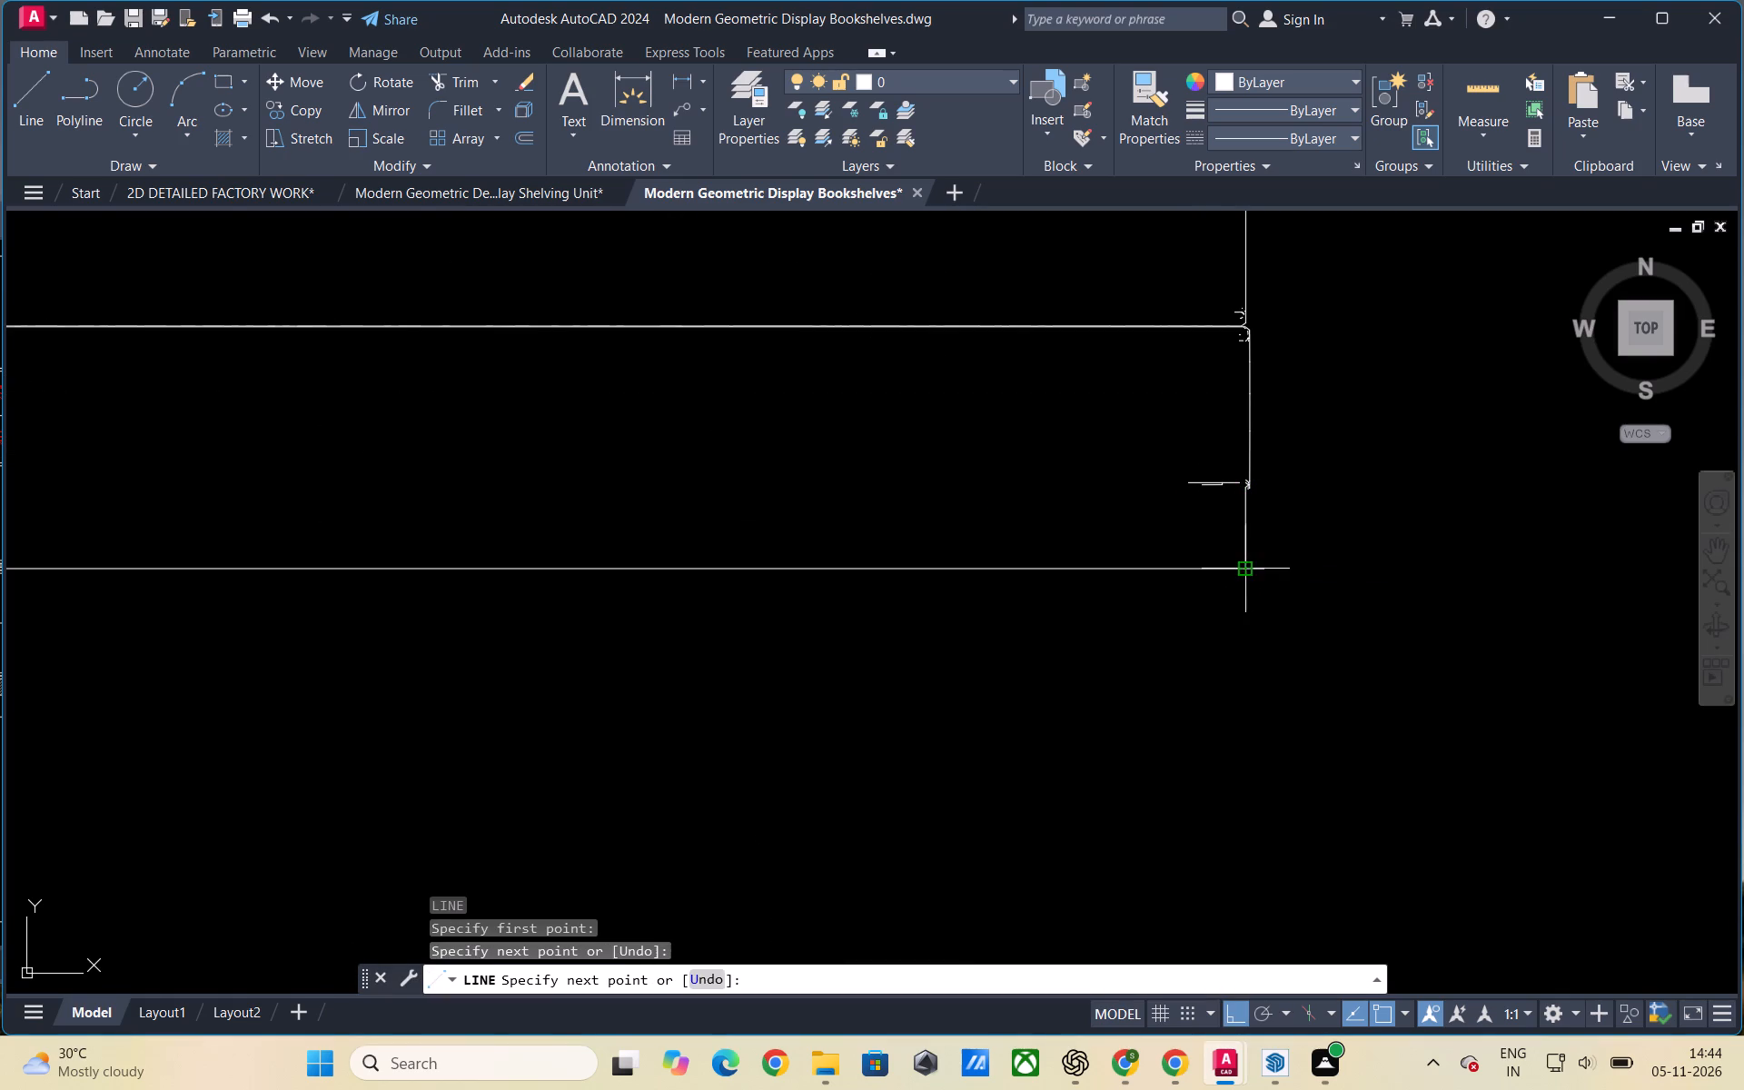
pyautogui.press('Escape')
# Group the whole copied book stack, including its ring ornament and closing lines.
pyautogui.scroll(-2, 1171, 603)
pyautogui.scroll(-2, 1238, 664)
pyautogui.click(825, 430)
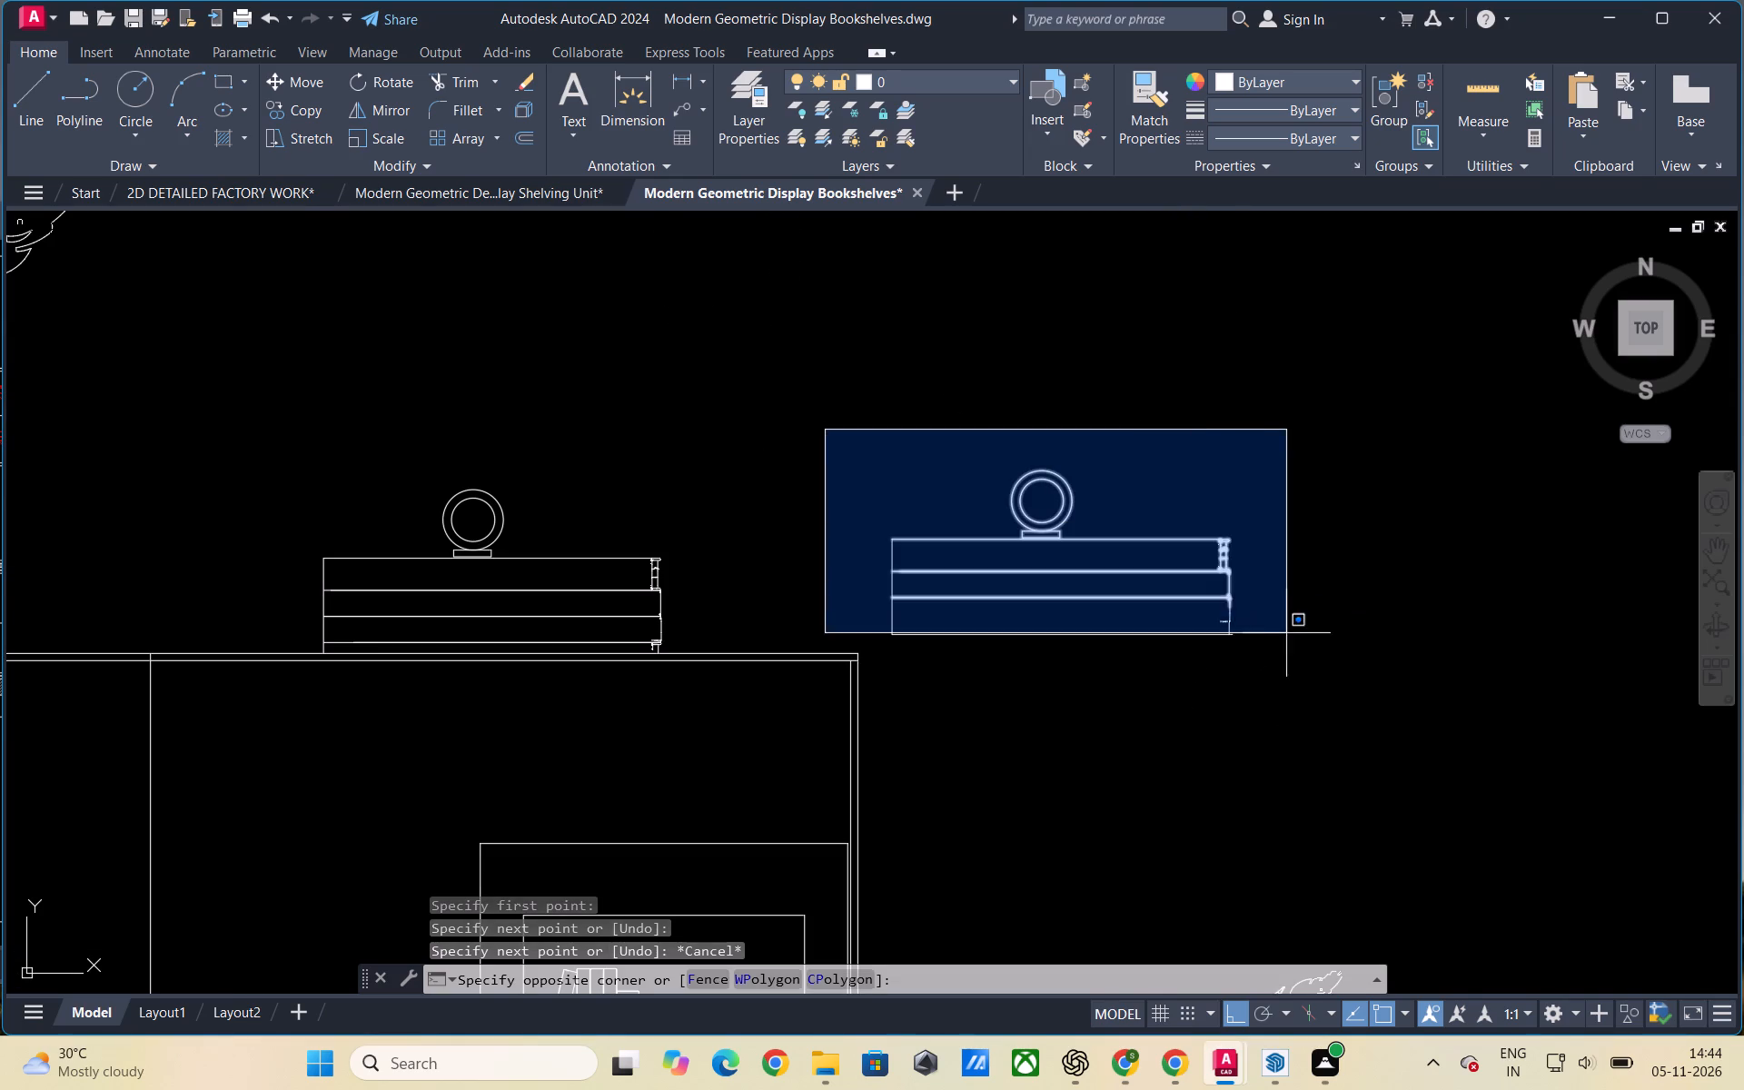
pyautogui.press('Escape')
pyautogui.moveTo(1284, 716); pyautogui.dragTo(1253, 678)
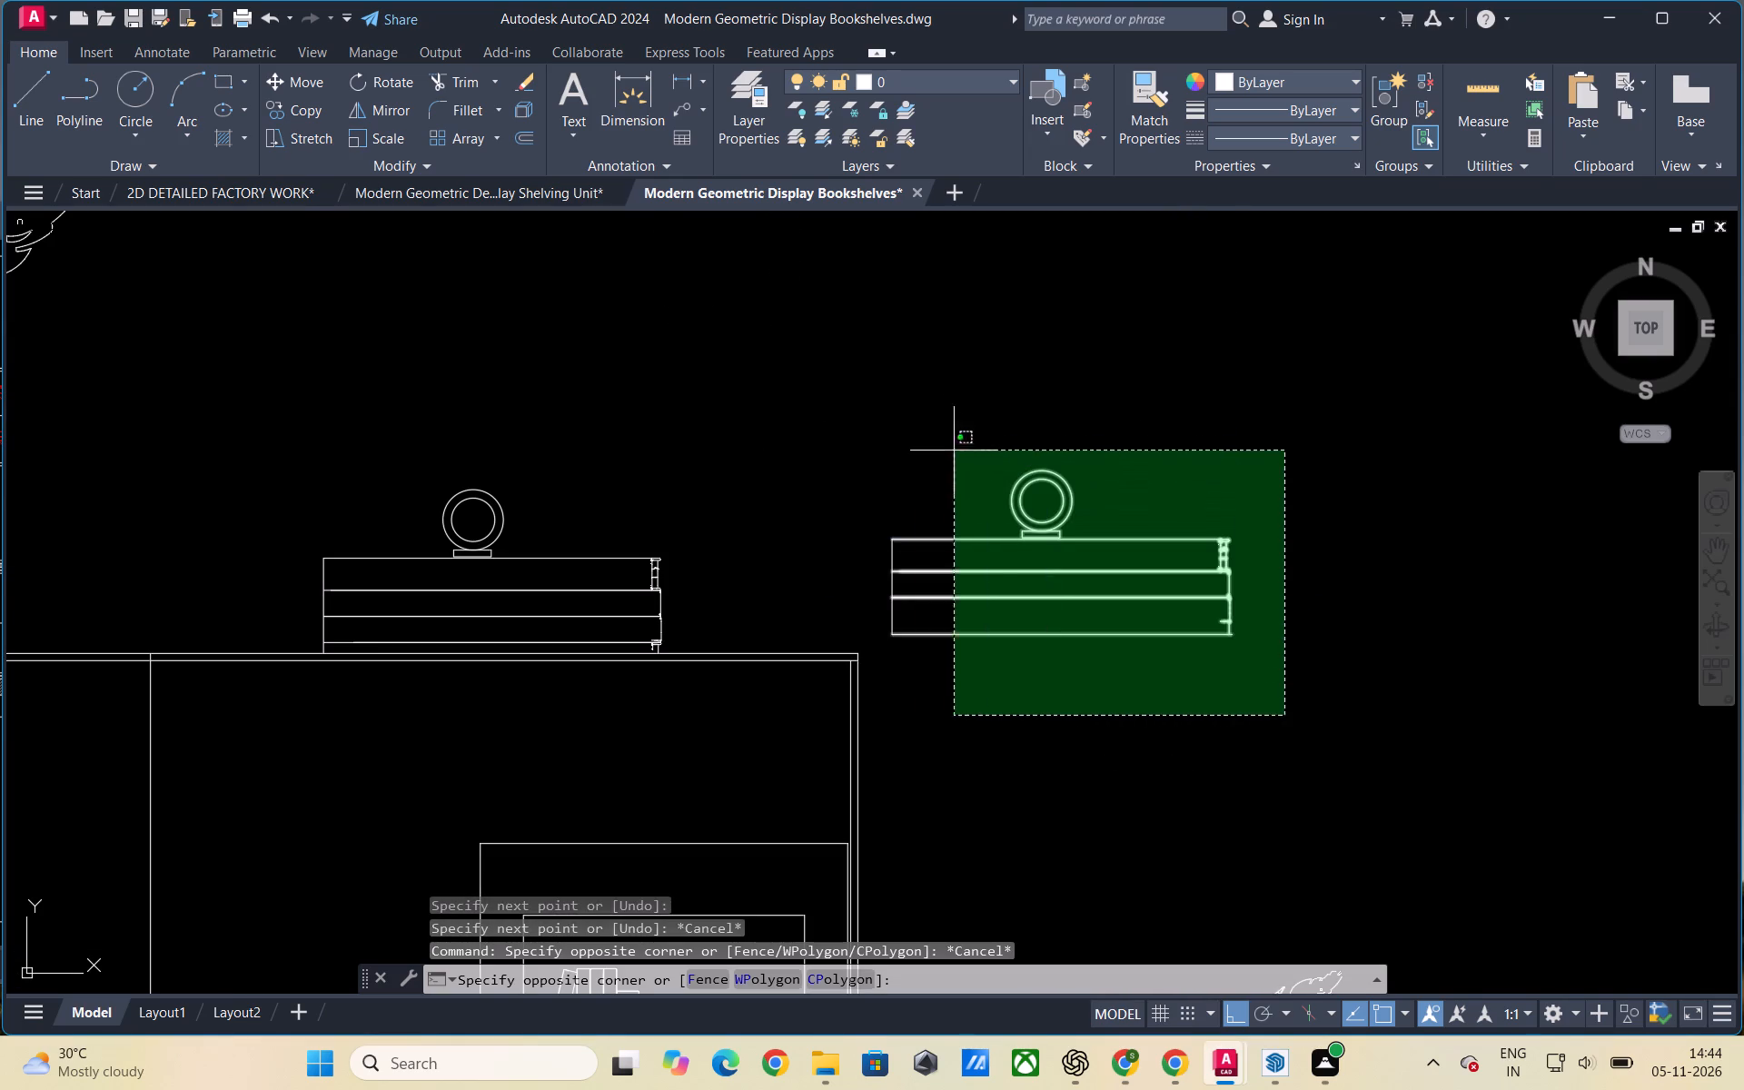
pyautogui.click(876, 403)
pyautogui.rightClick(1031, 561)
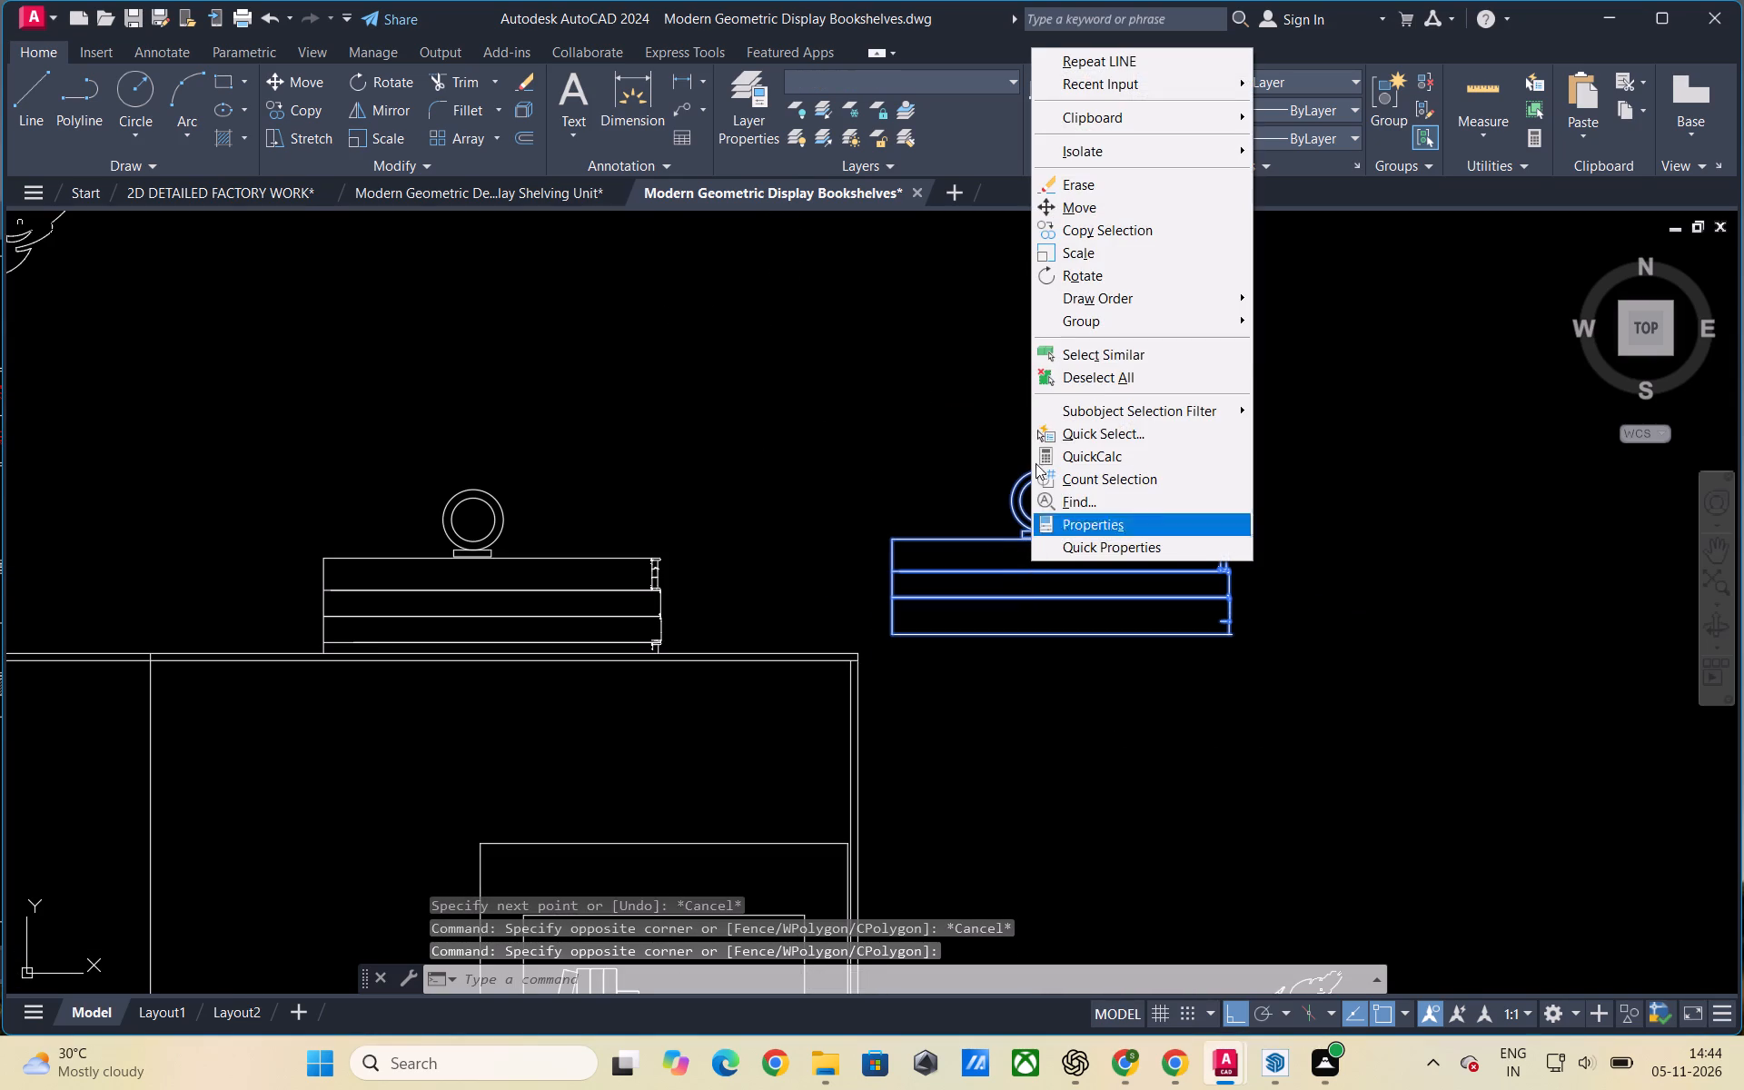
pyautogui.click(1280, 320)
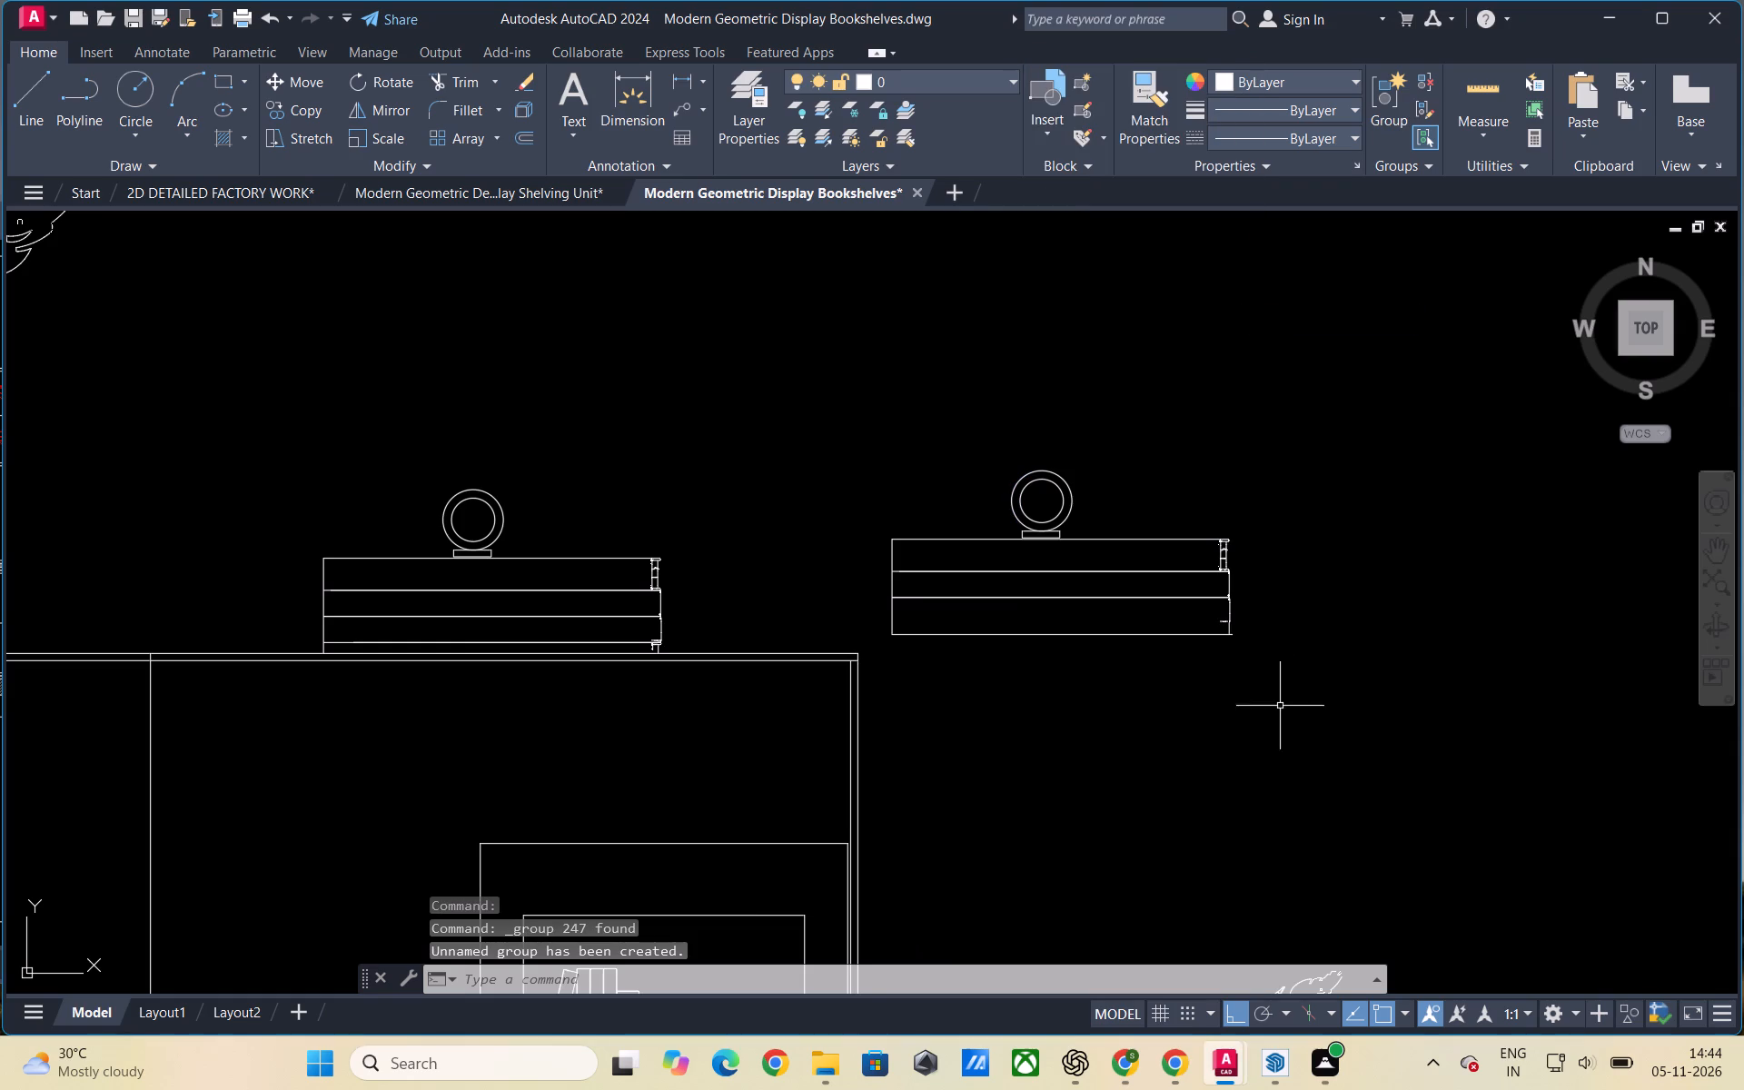
# Copy the grouped book stack with ring ornament onto the short shelf in the bookshelf's middle-right compartment.
pyautogui.moveTo(1280, 713); pyautogui.dragTo(1263, 692)
pyautogui.click(1013, 469)
pyautogui.rightClick(1058, 591)
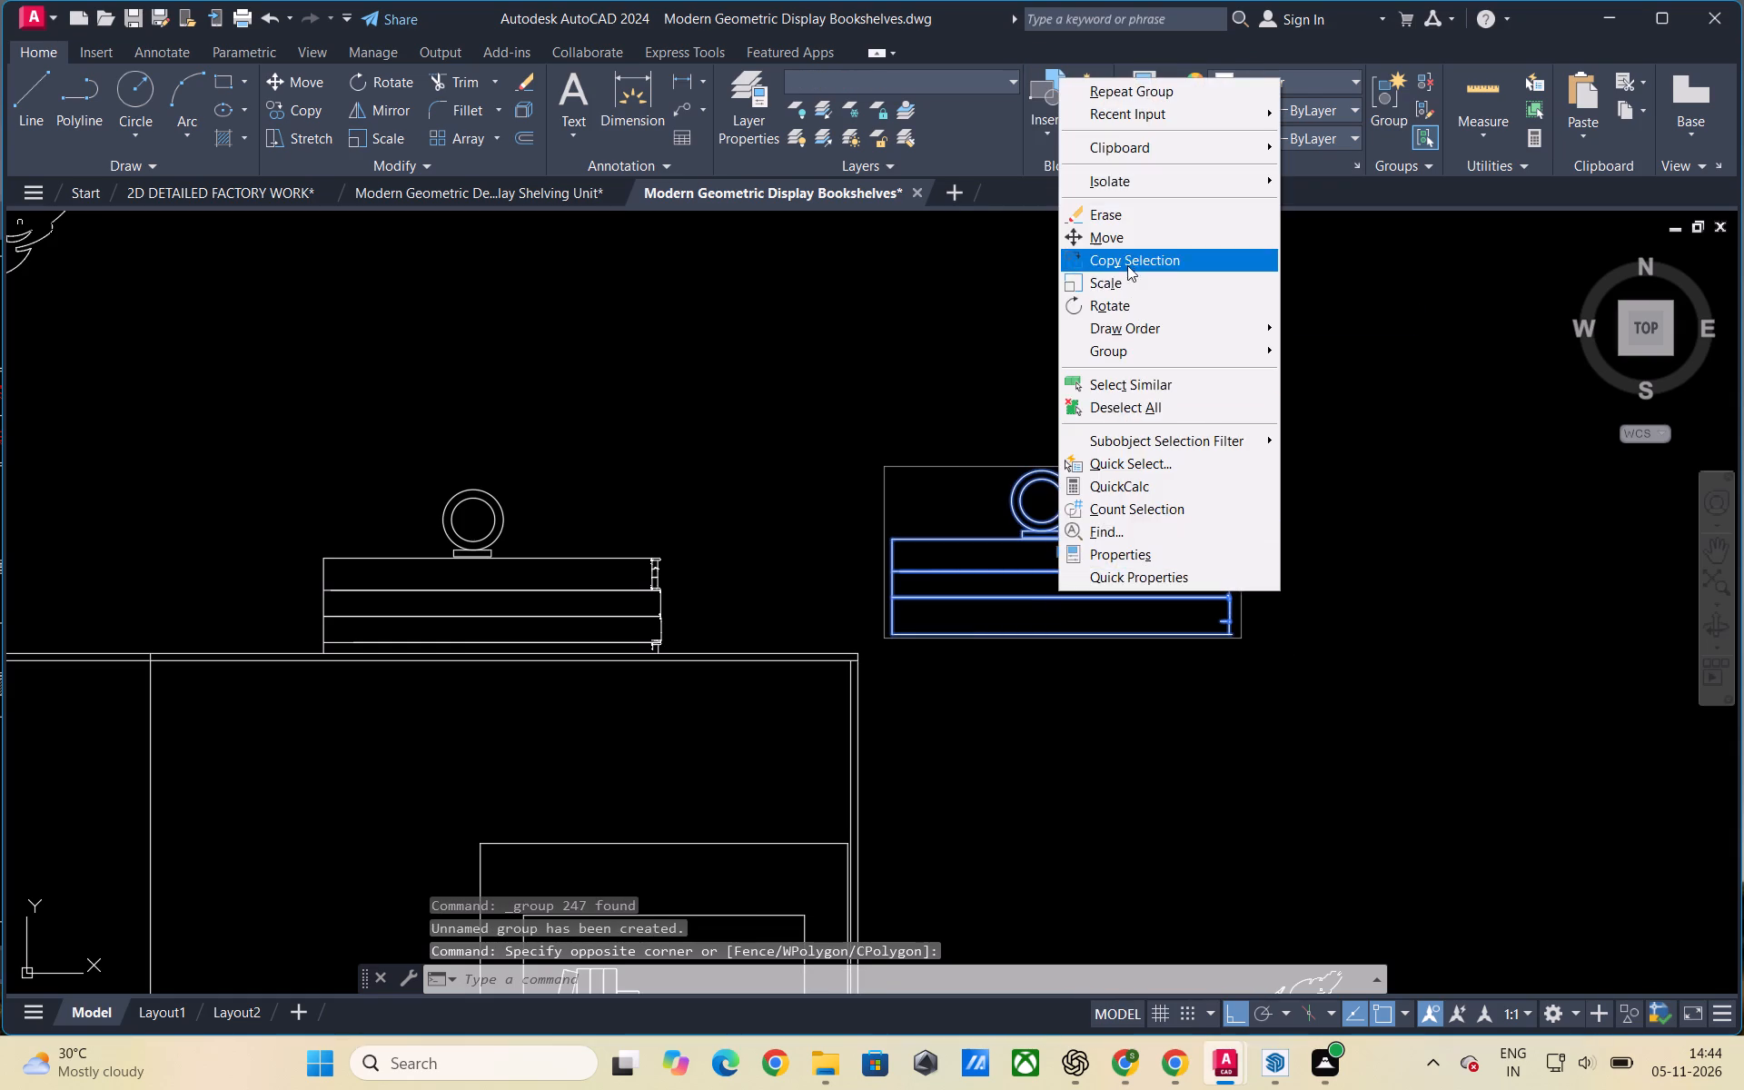
pyautogui.click(1128, 261)
pyautogui.click(1041, 588)
pyautogui.scroll(-3, 1104, 511)
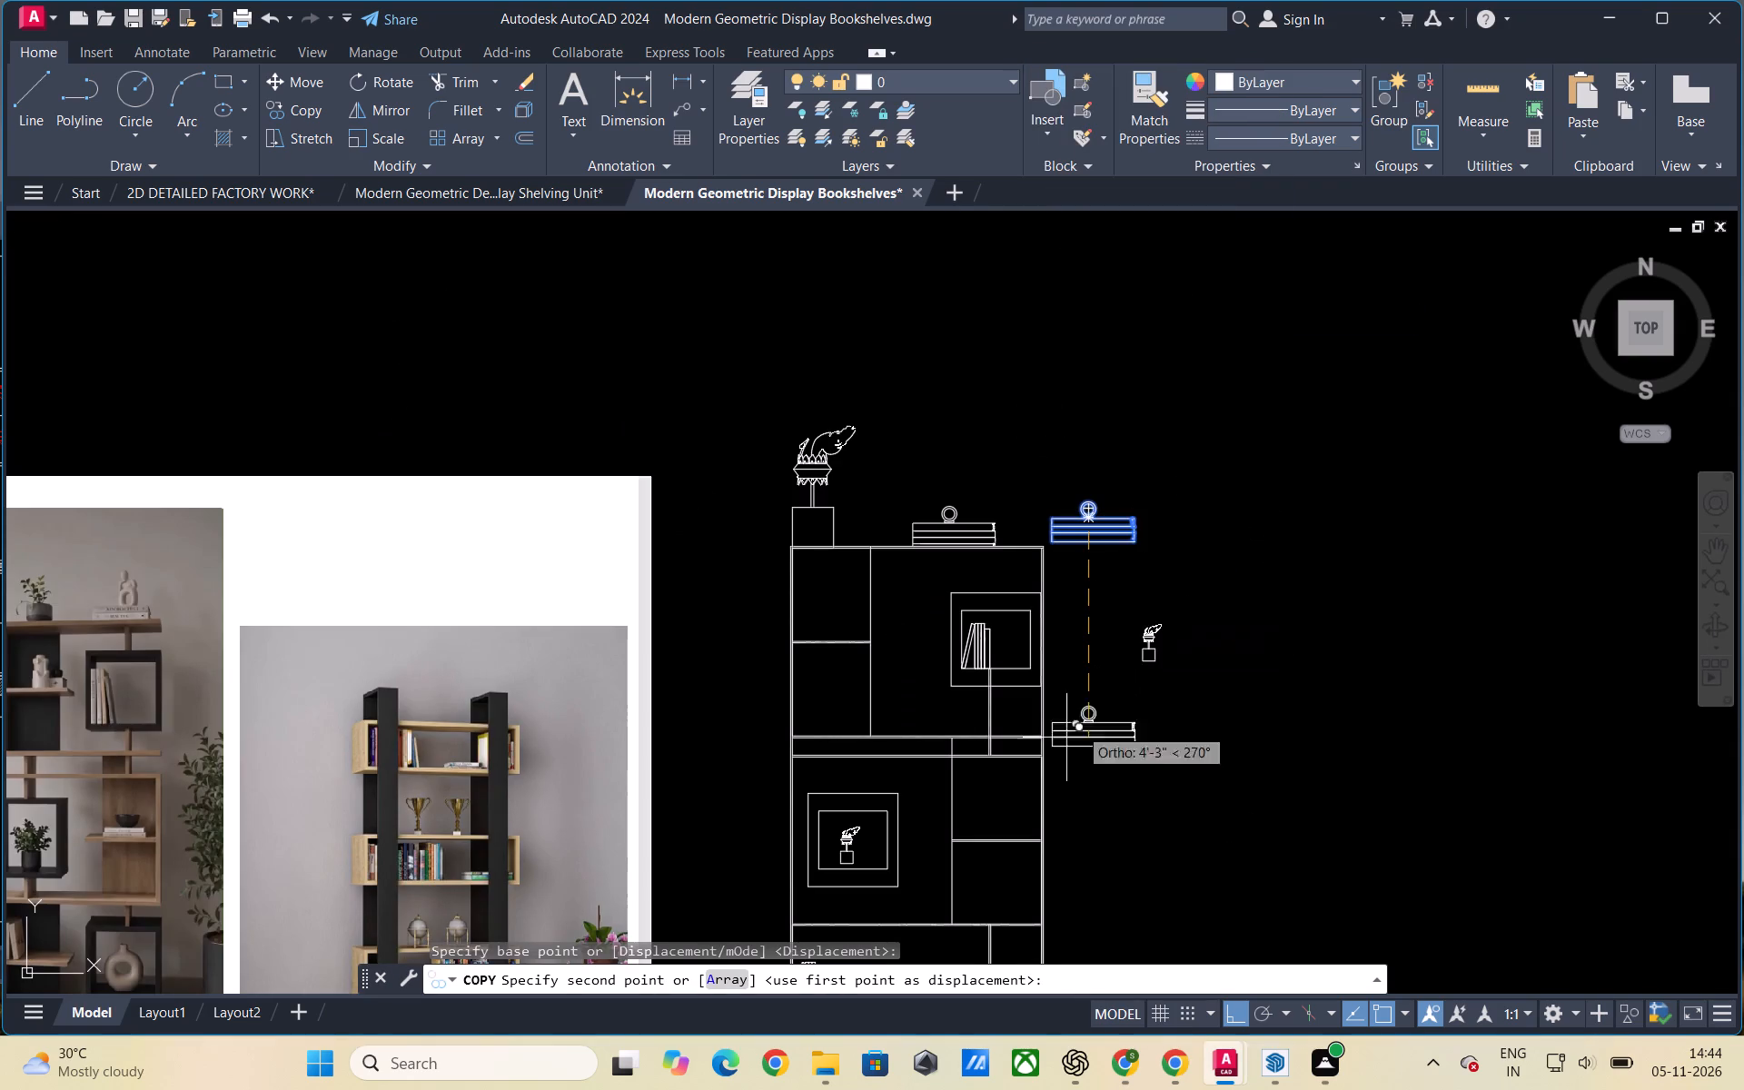
pyautogui.press('F8')
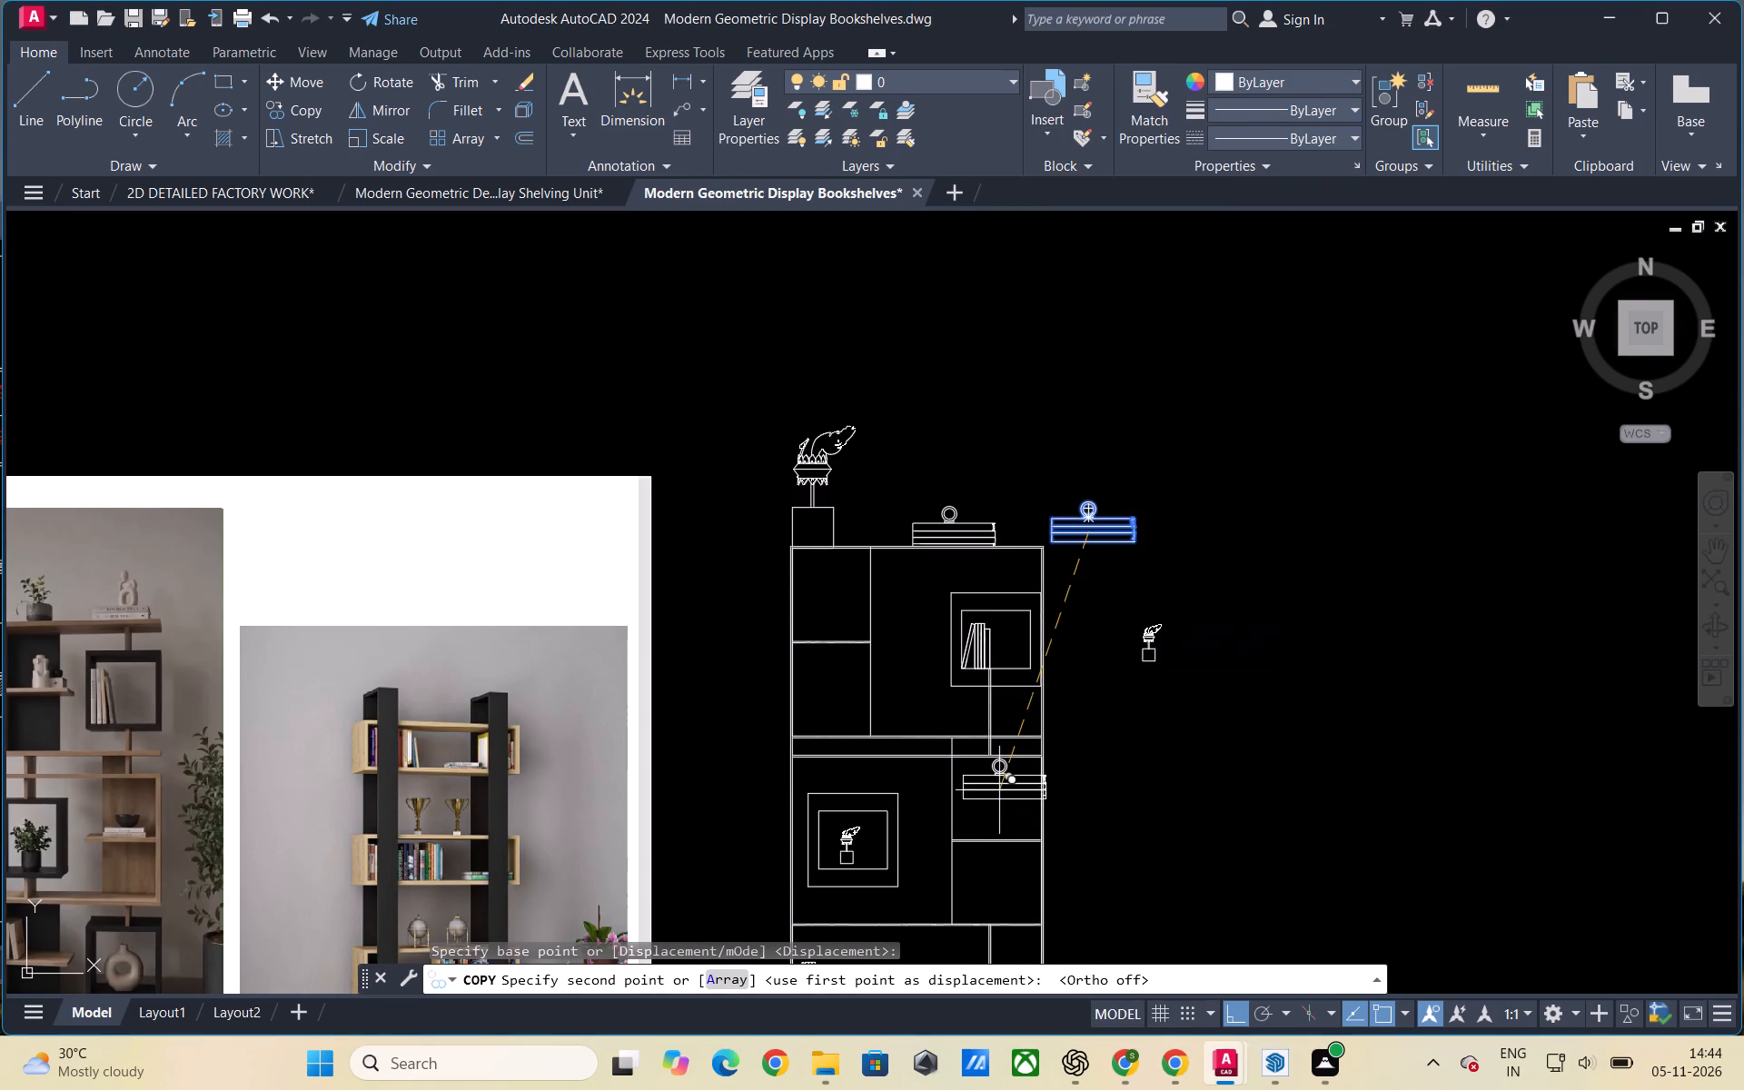
pyautogui.scroll(-1, 1032, 795)
pyautogui.scroll(3, 1032, 809)
pyautogui.scroll(-3, 1056, 799)
pyautogui.scroll(1, 1027, 823)
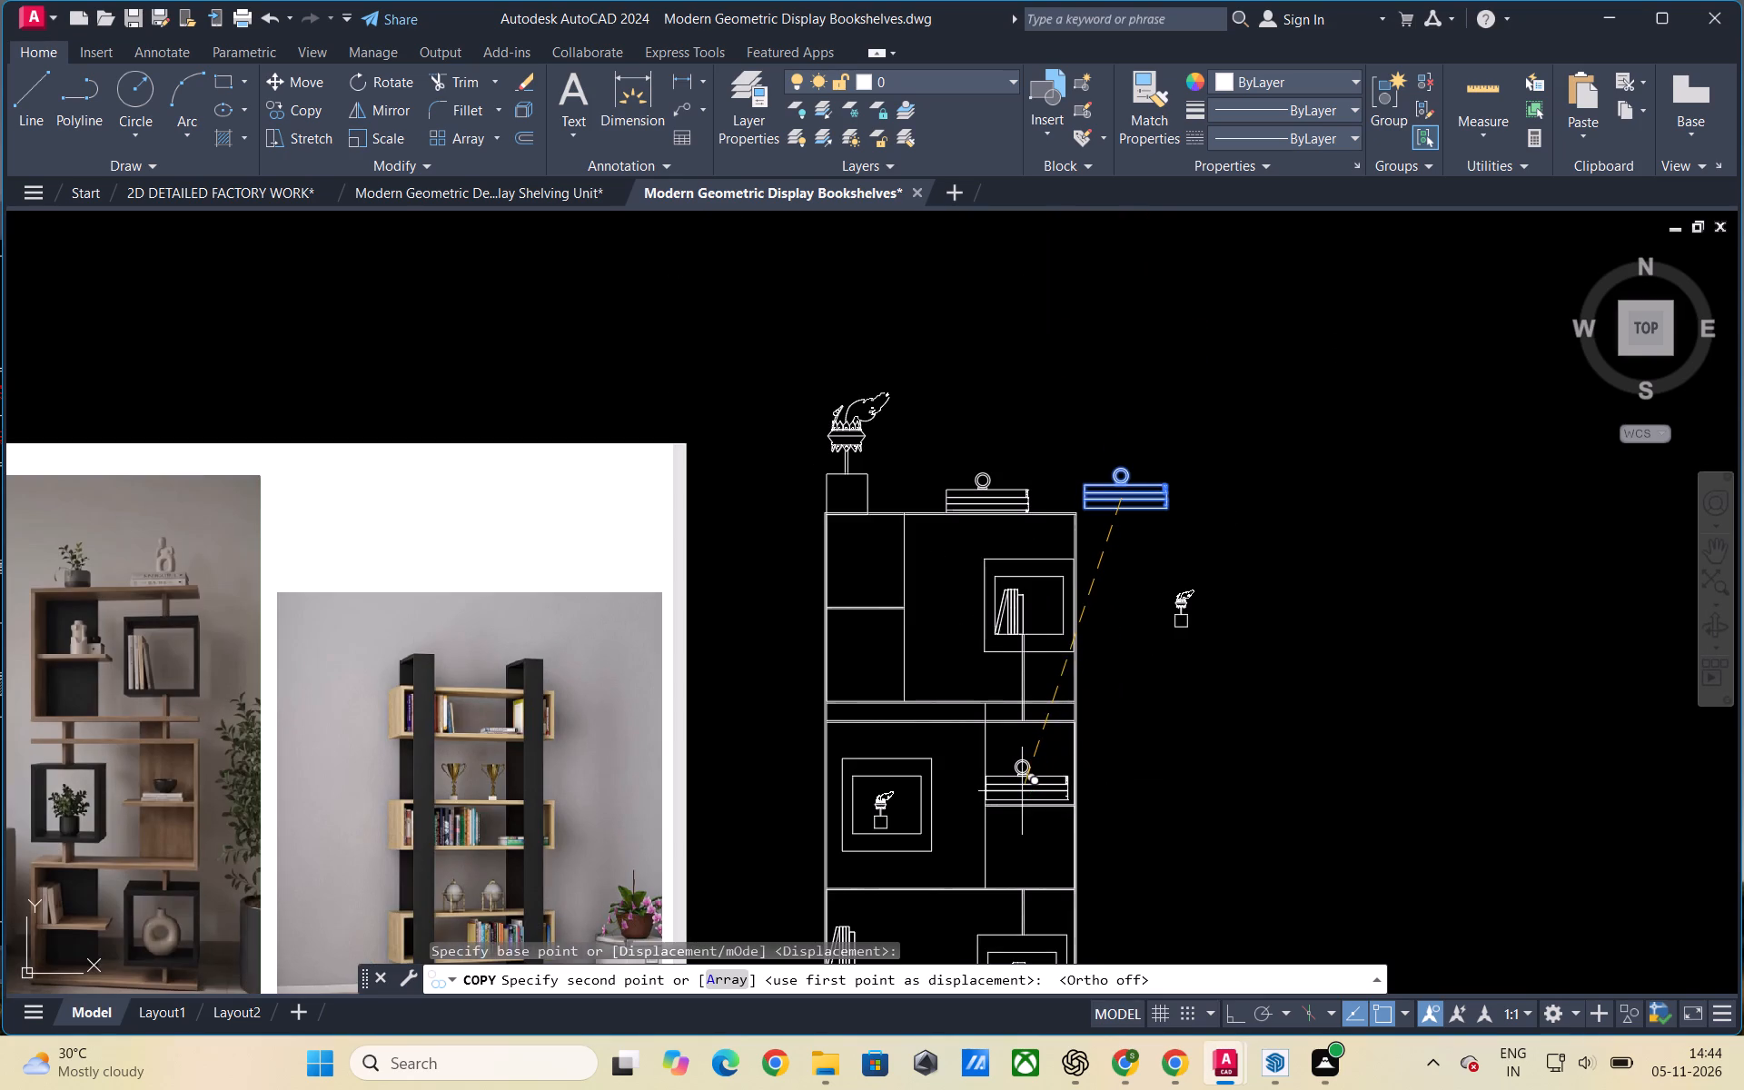
pyautogui.scroll(2, 1025, 791)
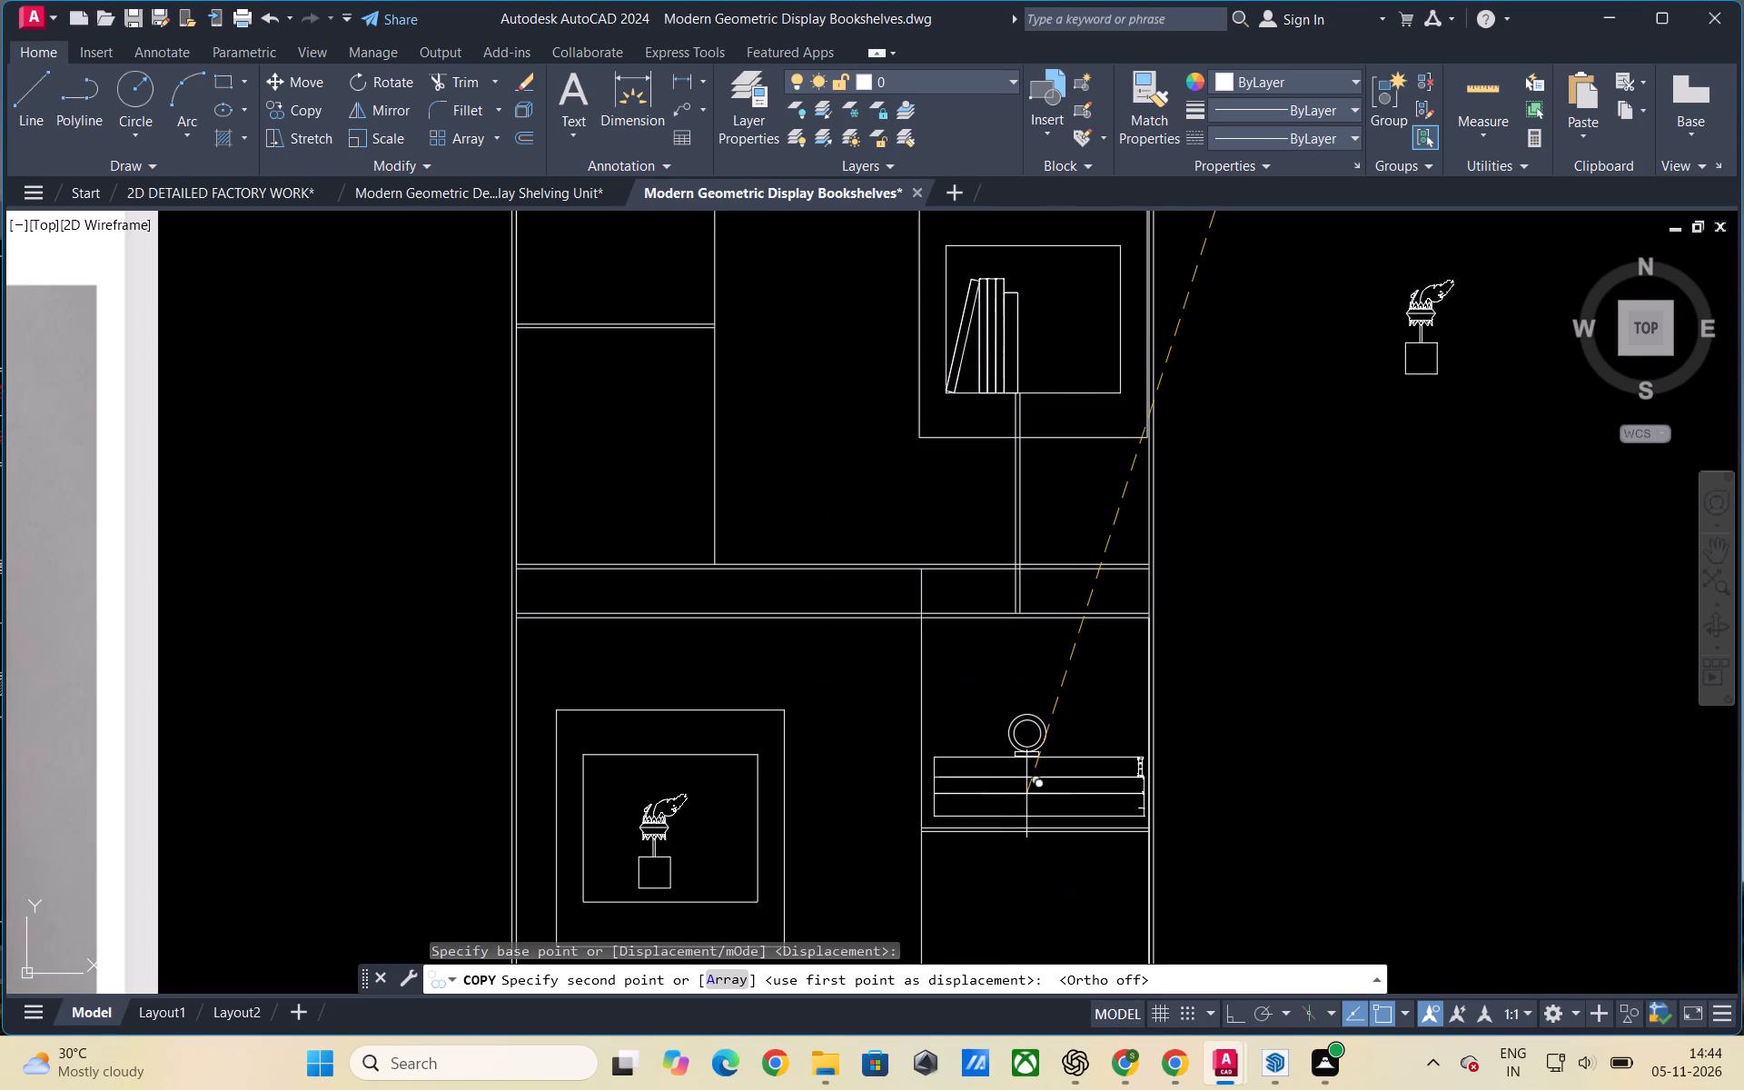
pyautogui.click(1028, 800)
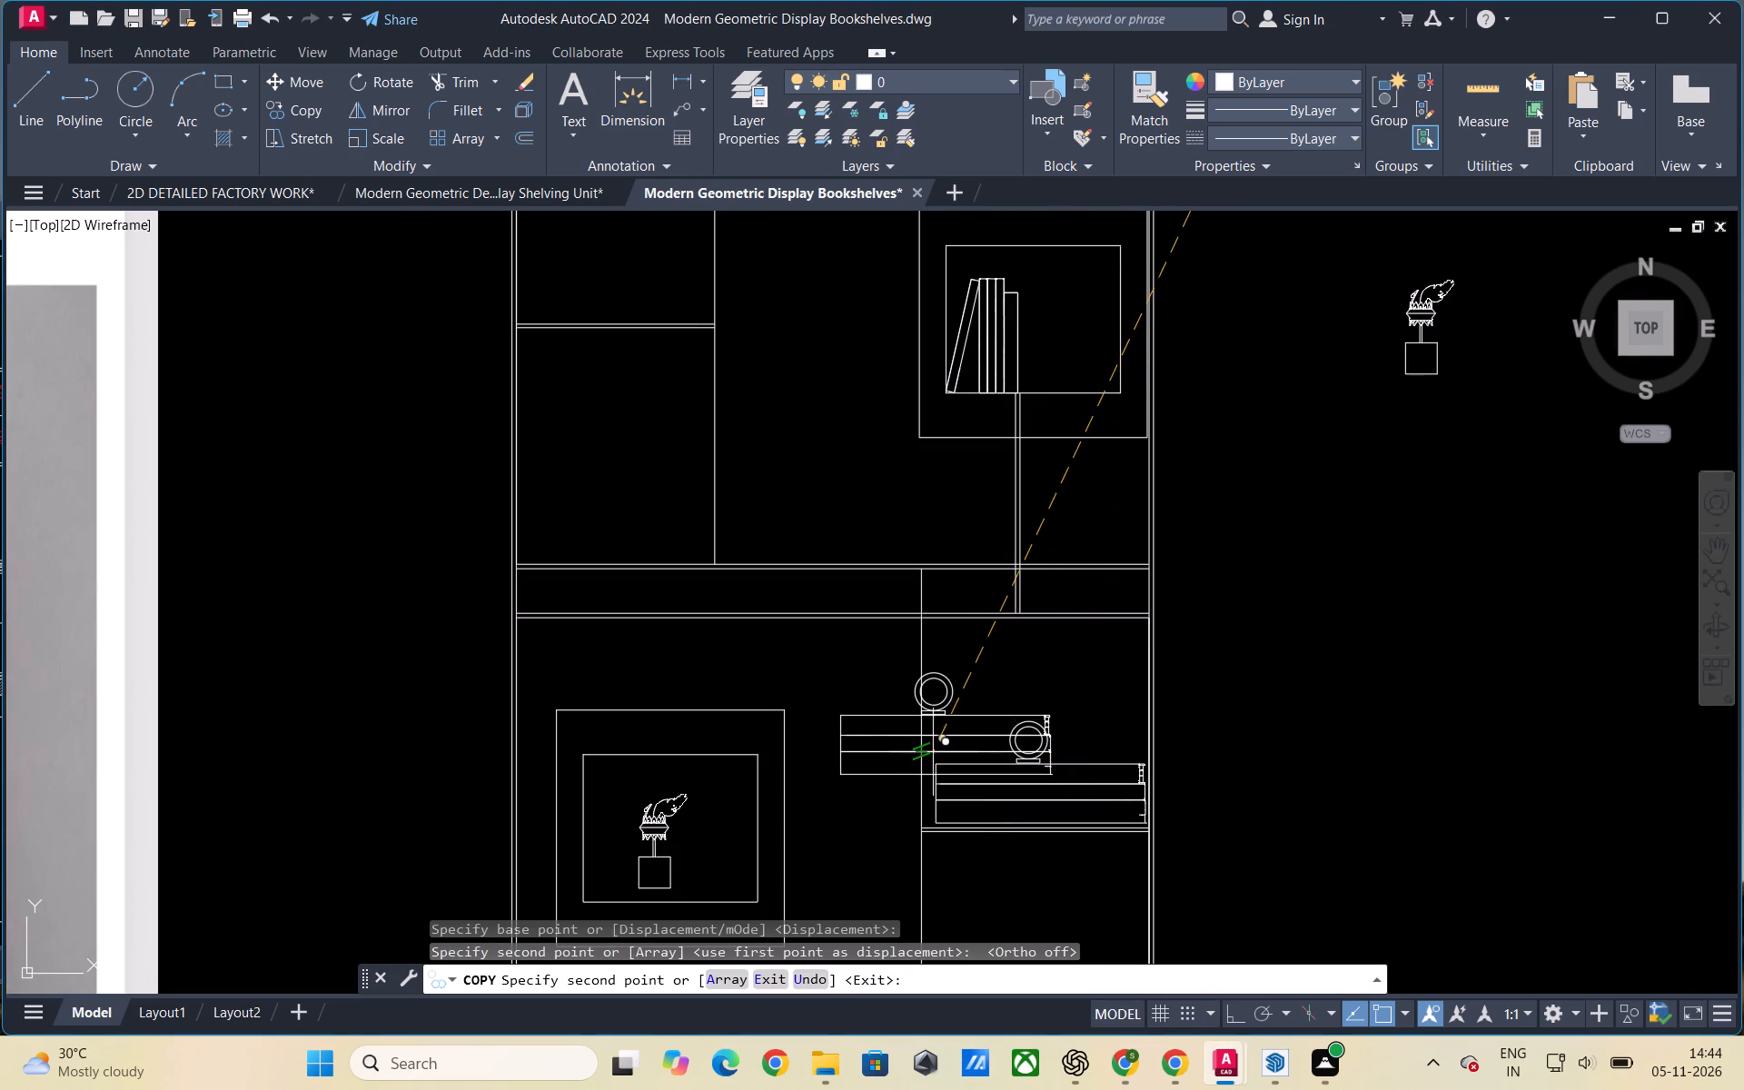
pyautogui.press('Escape')
# Copy the double-line support below the upper book frame to above the planter frame, its lower end on the inner frame's top edge.
pyautogui.scroll(-2, 959, 679)
pyautogui.scroll(-1, 1125, 677)
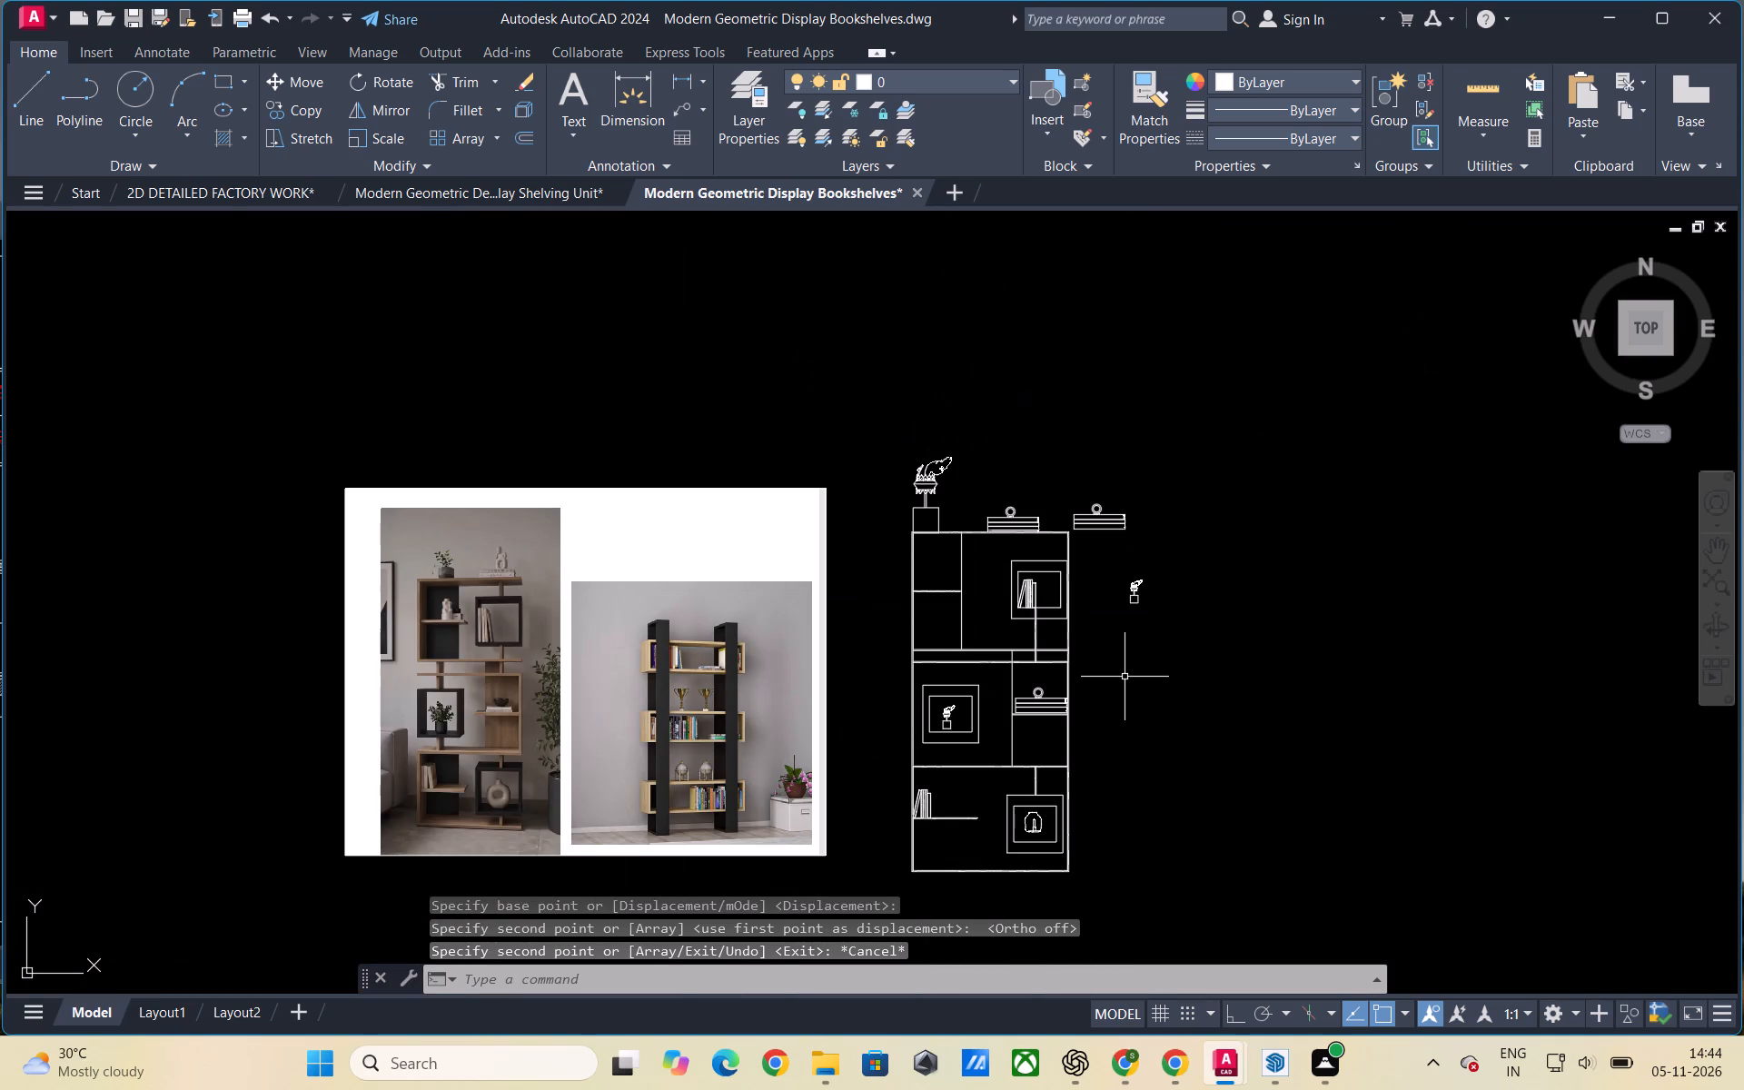
pyautogui.scroll(3, 455, 732)
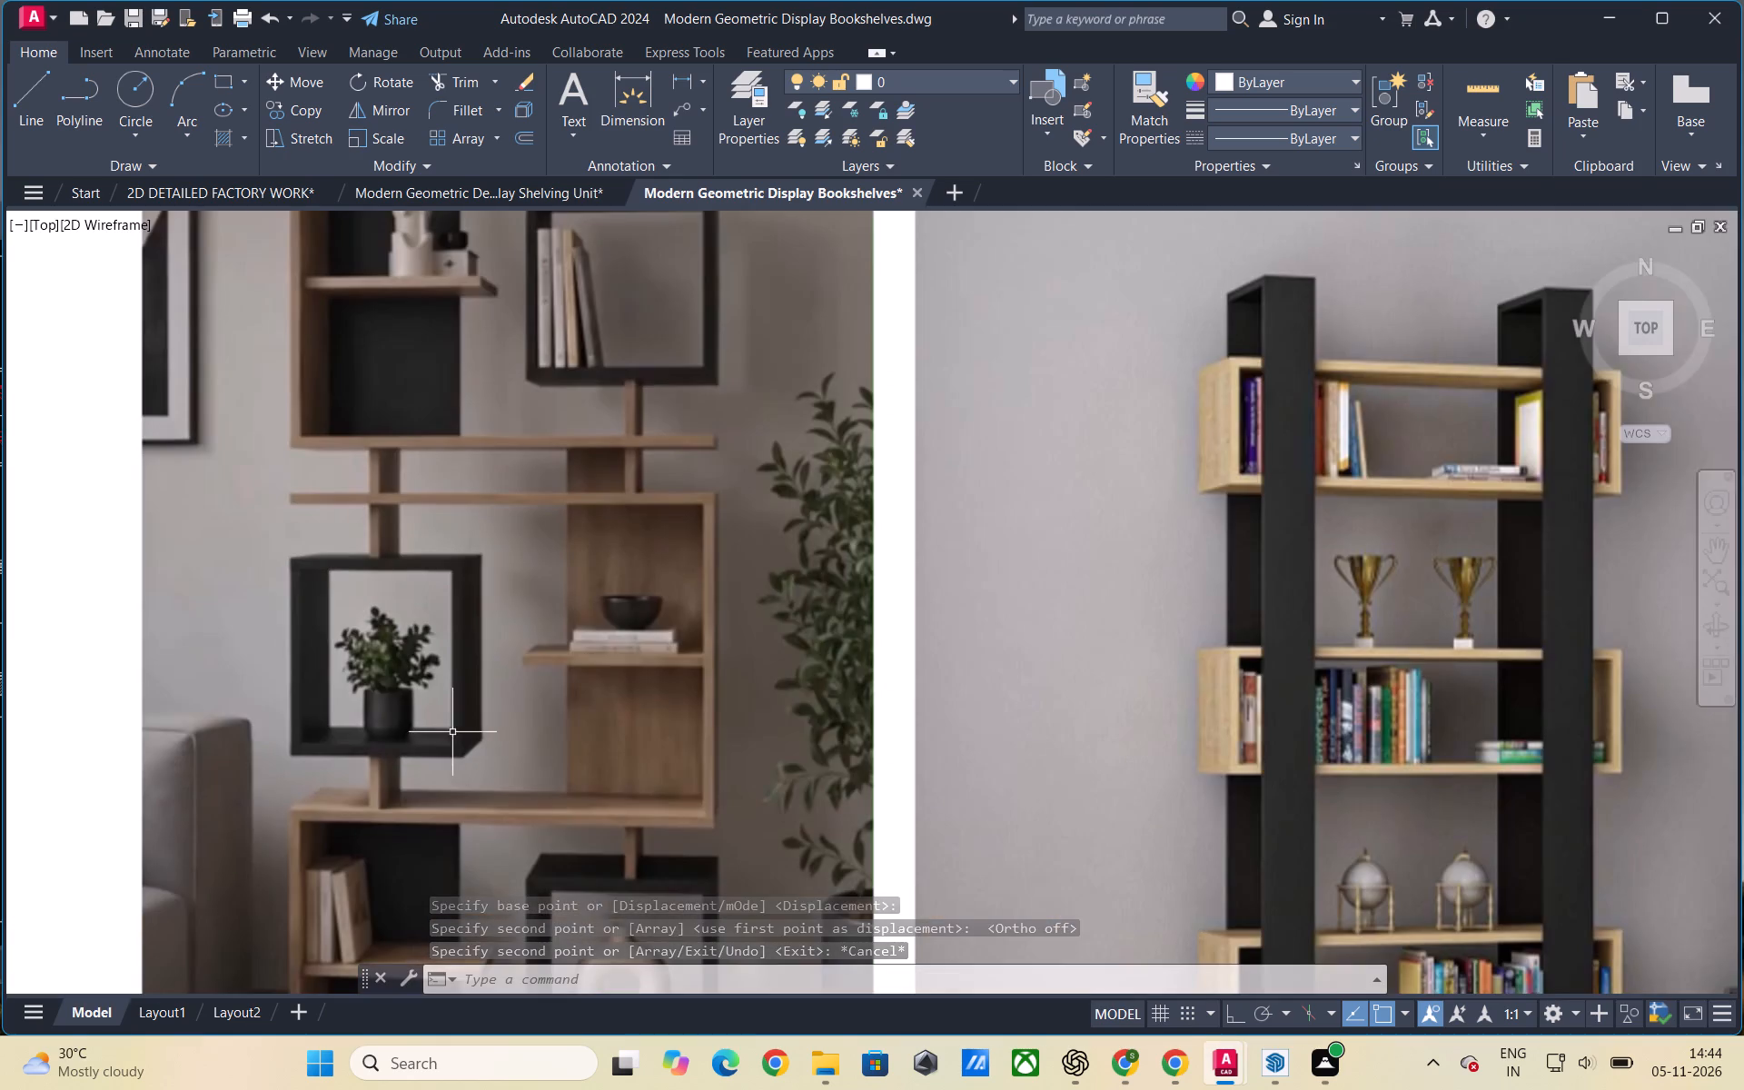
pyautogui.scroll(-2, 272, 704)
pyautogui.scroll(1, 1184, 638)
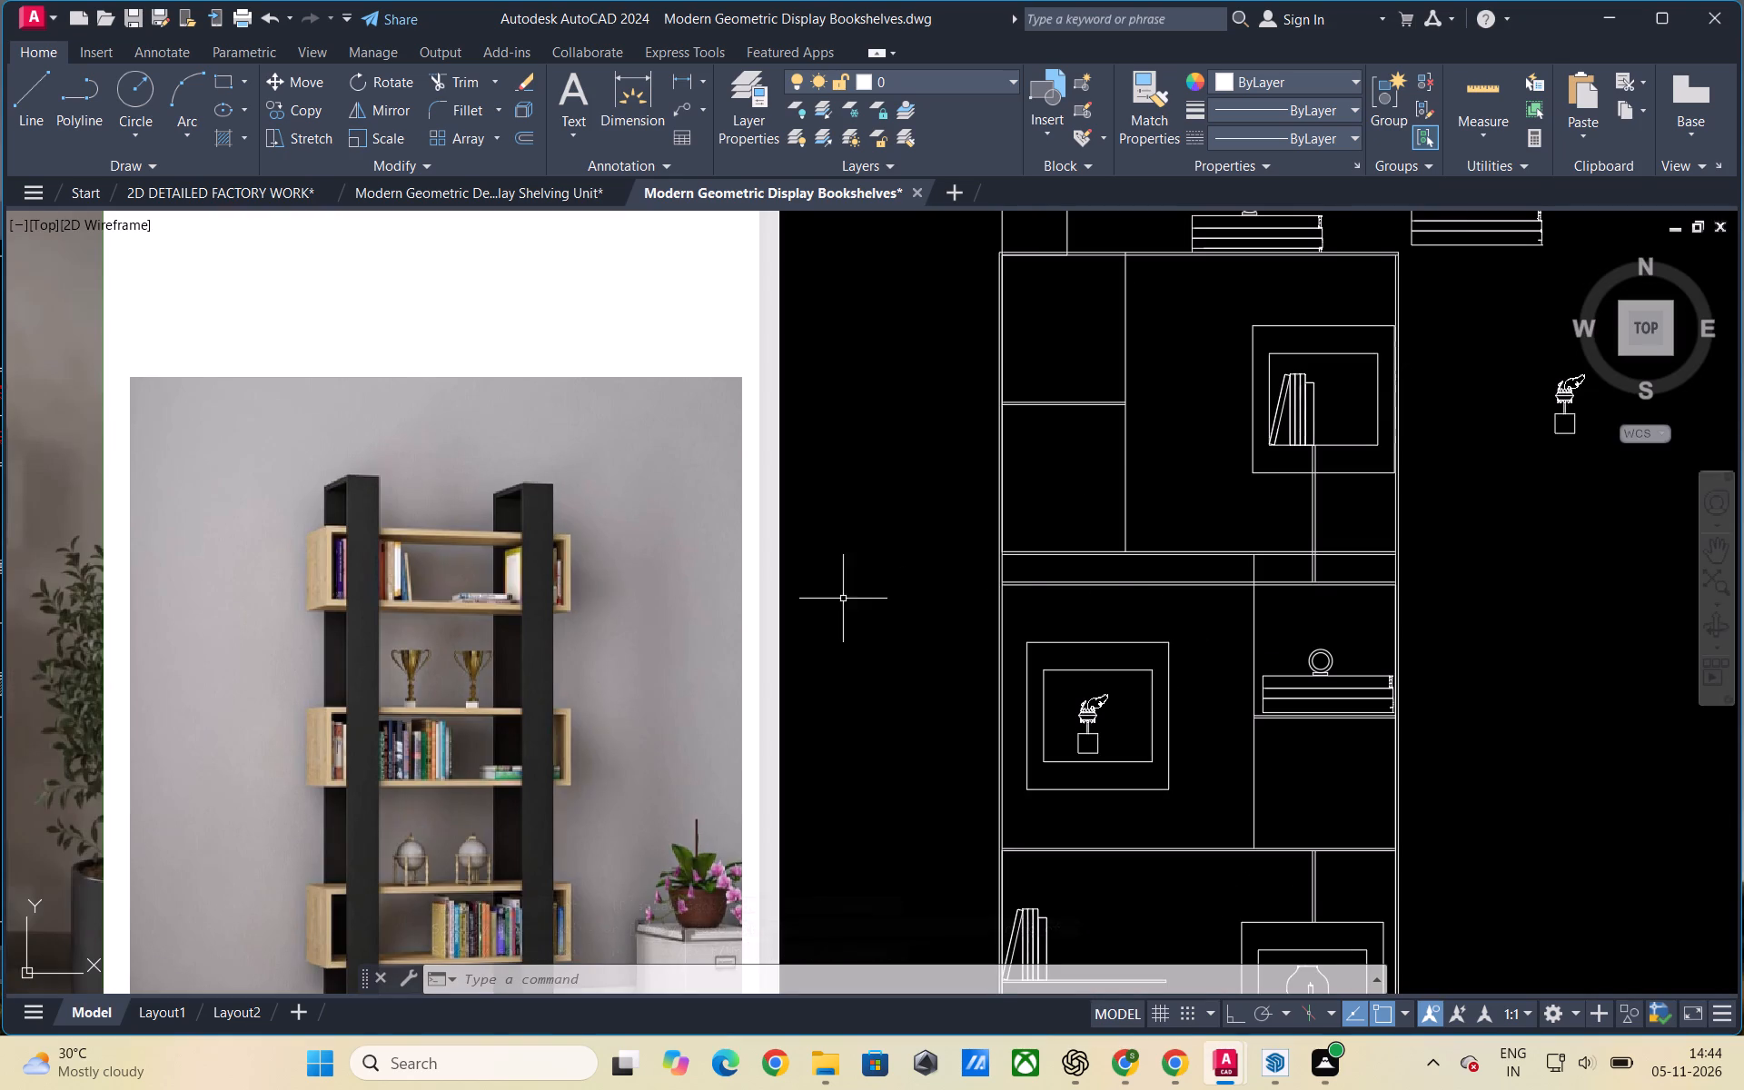
pyautogui.scroll(-1, 827, 584)
pyautogui.scroll(1, 1167, 542)
pyautogui.click(1138, 545)
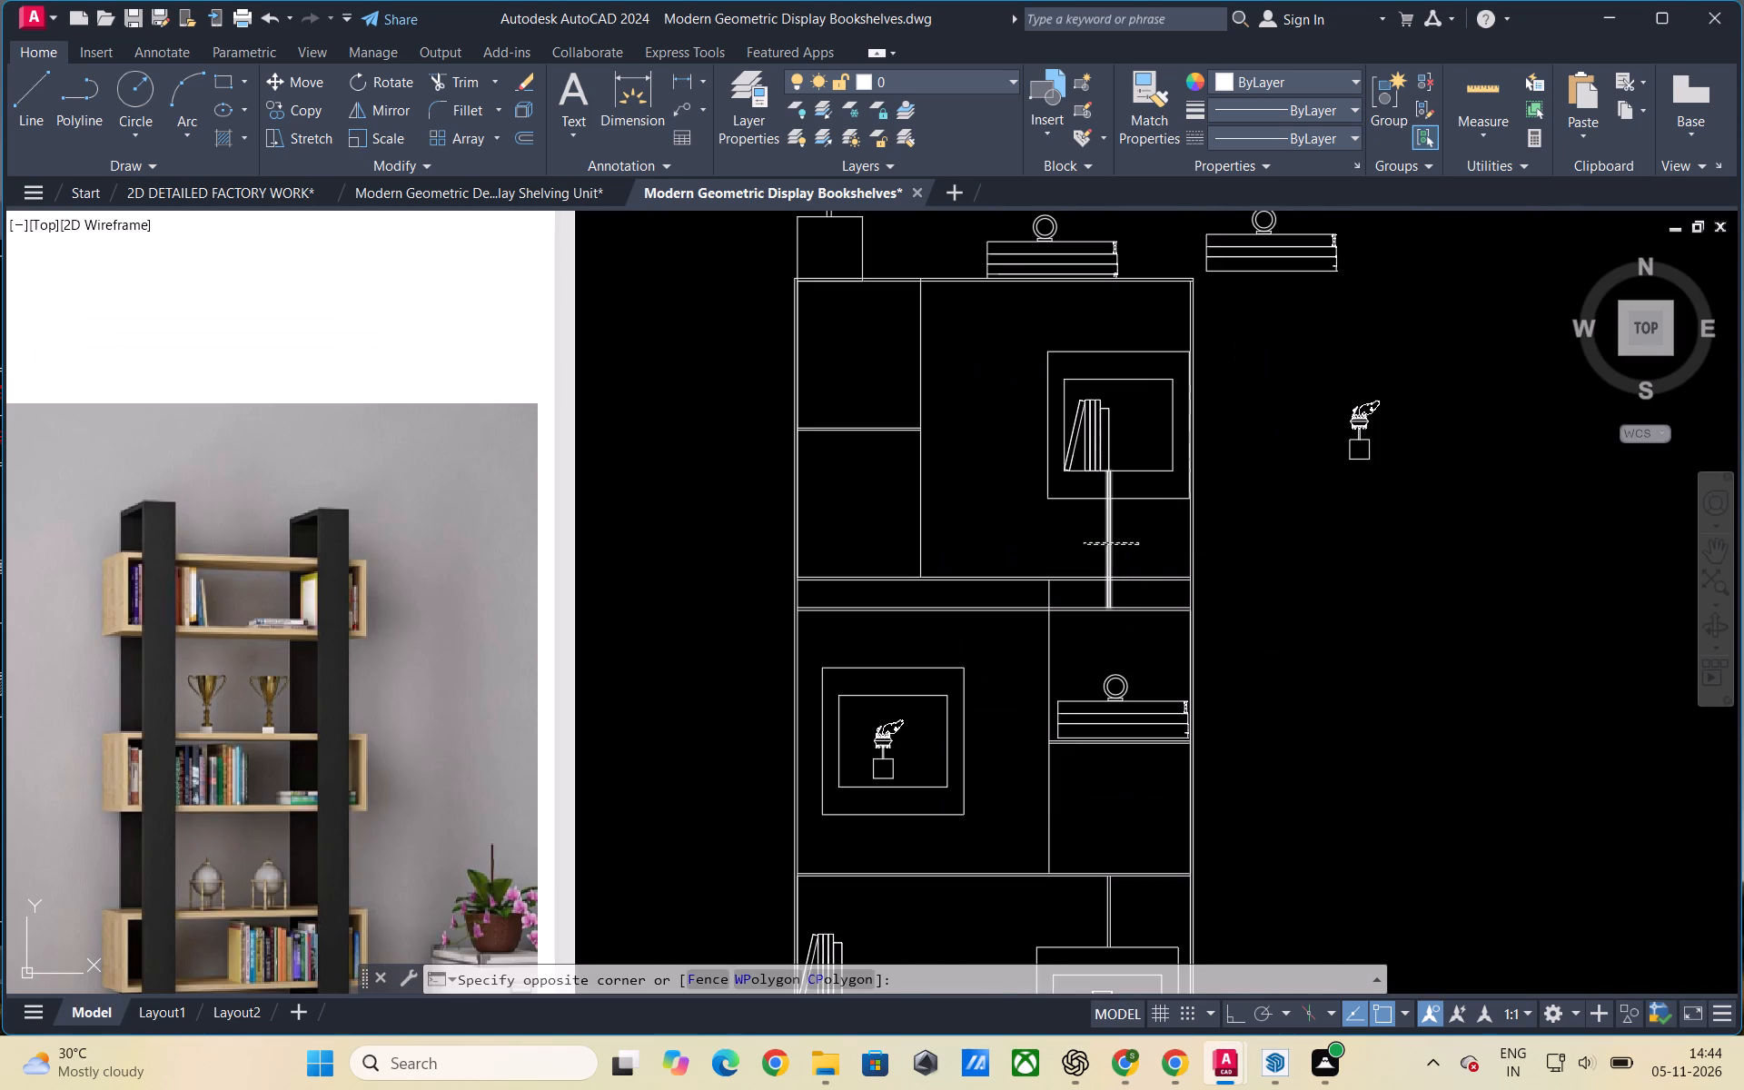
pyautogui.click(1084, 543)
pyautogui.rightClick(1084, 542)
pyautogui.click(1154, 215)
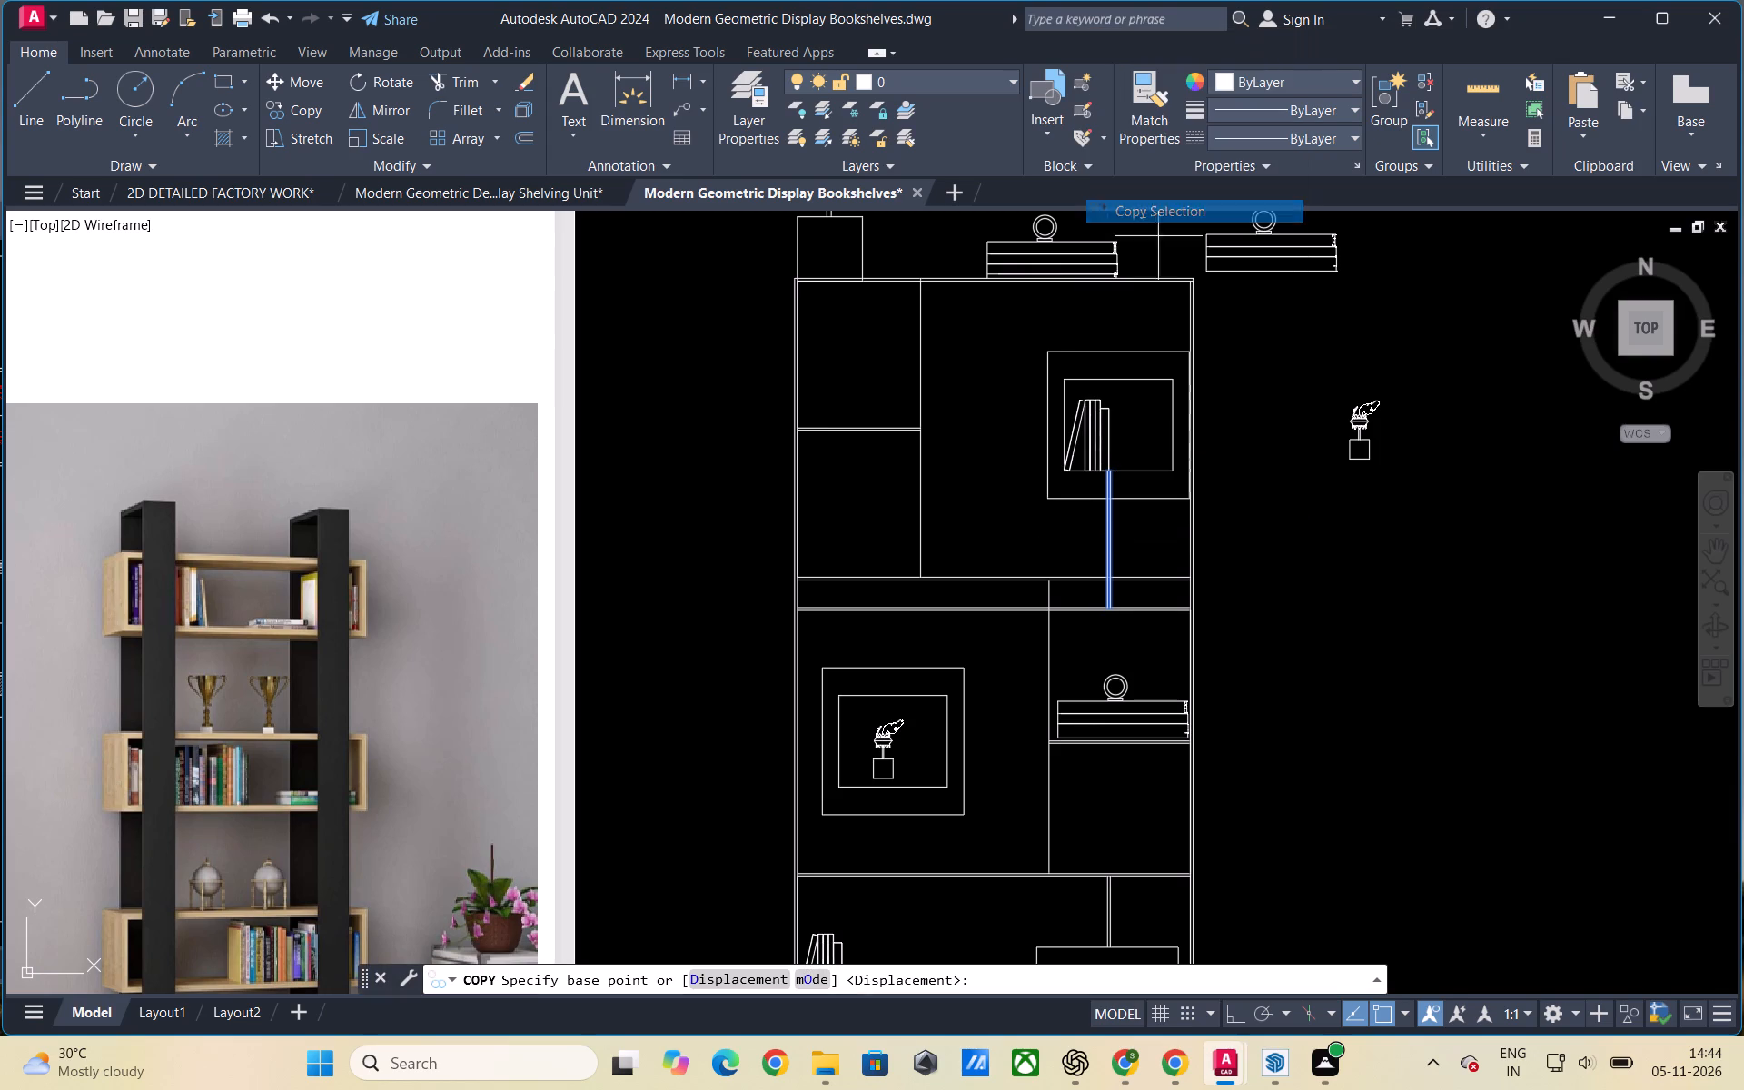
pyautogui.click(1107, 614)
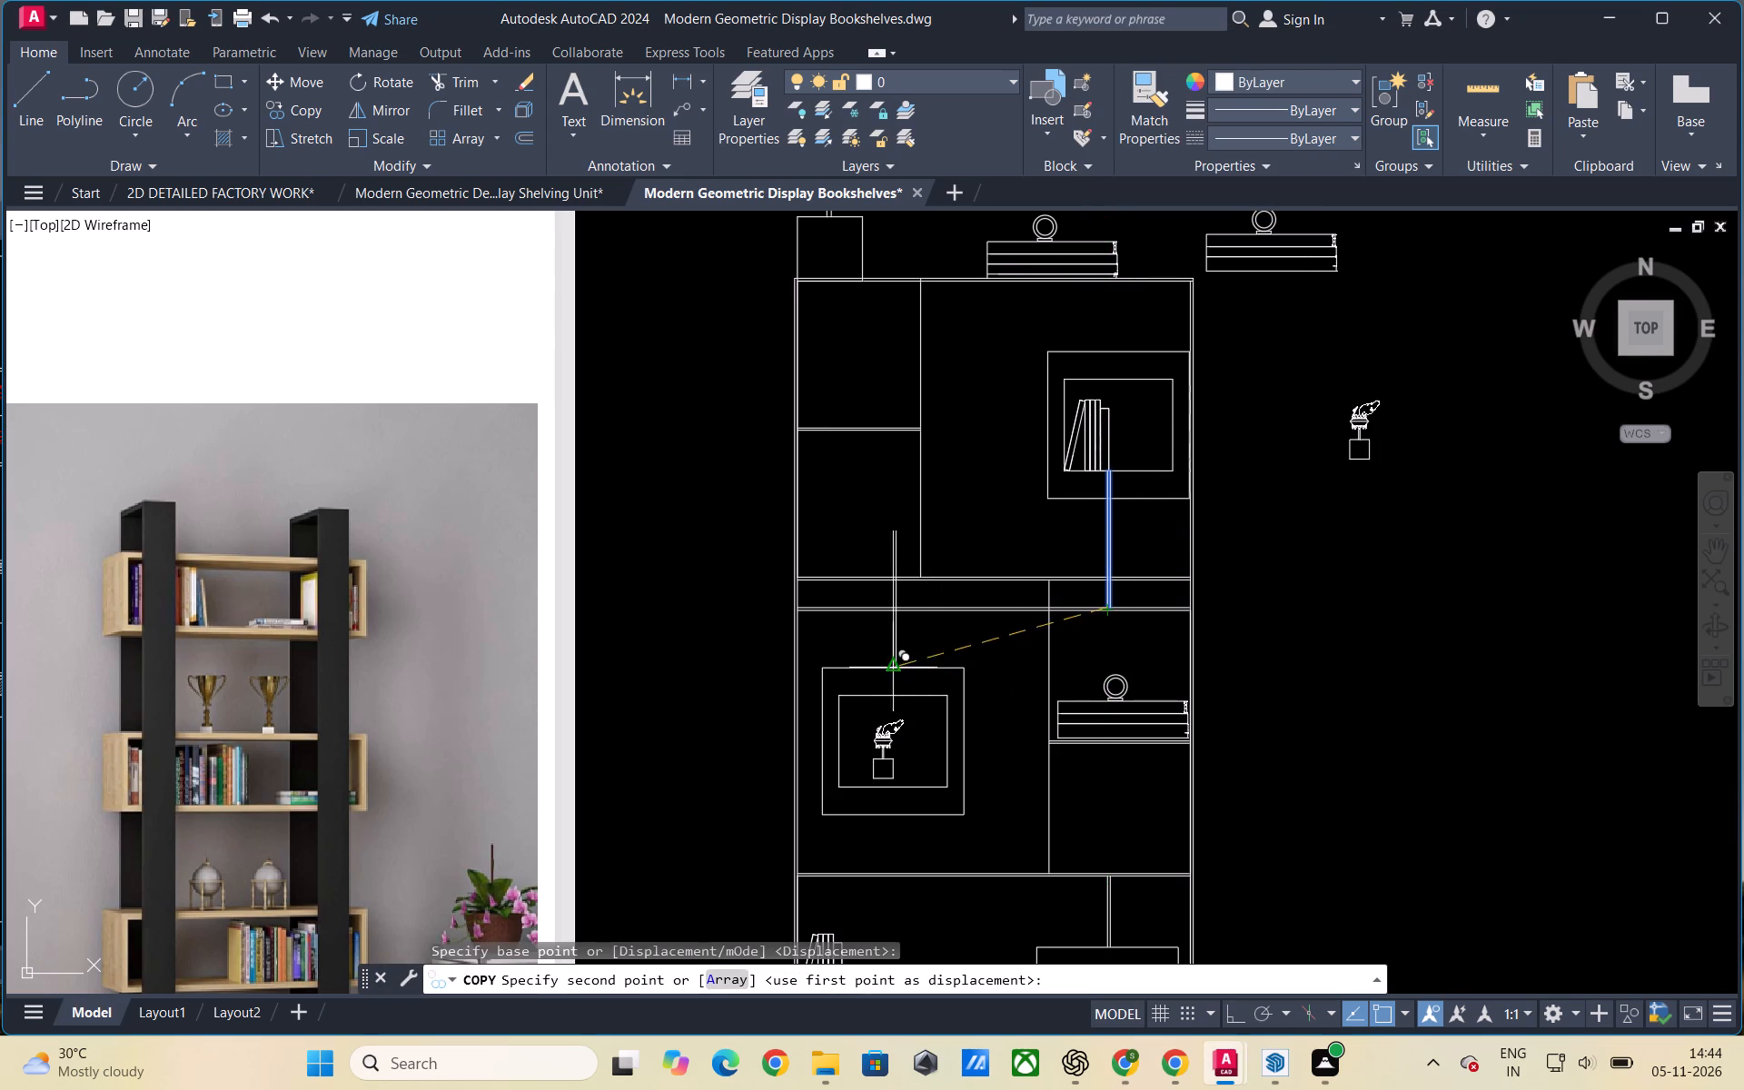
pyautogui.scroll(-1, 951, 673)
pyautogui.scroll(1, 888, 689)
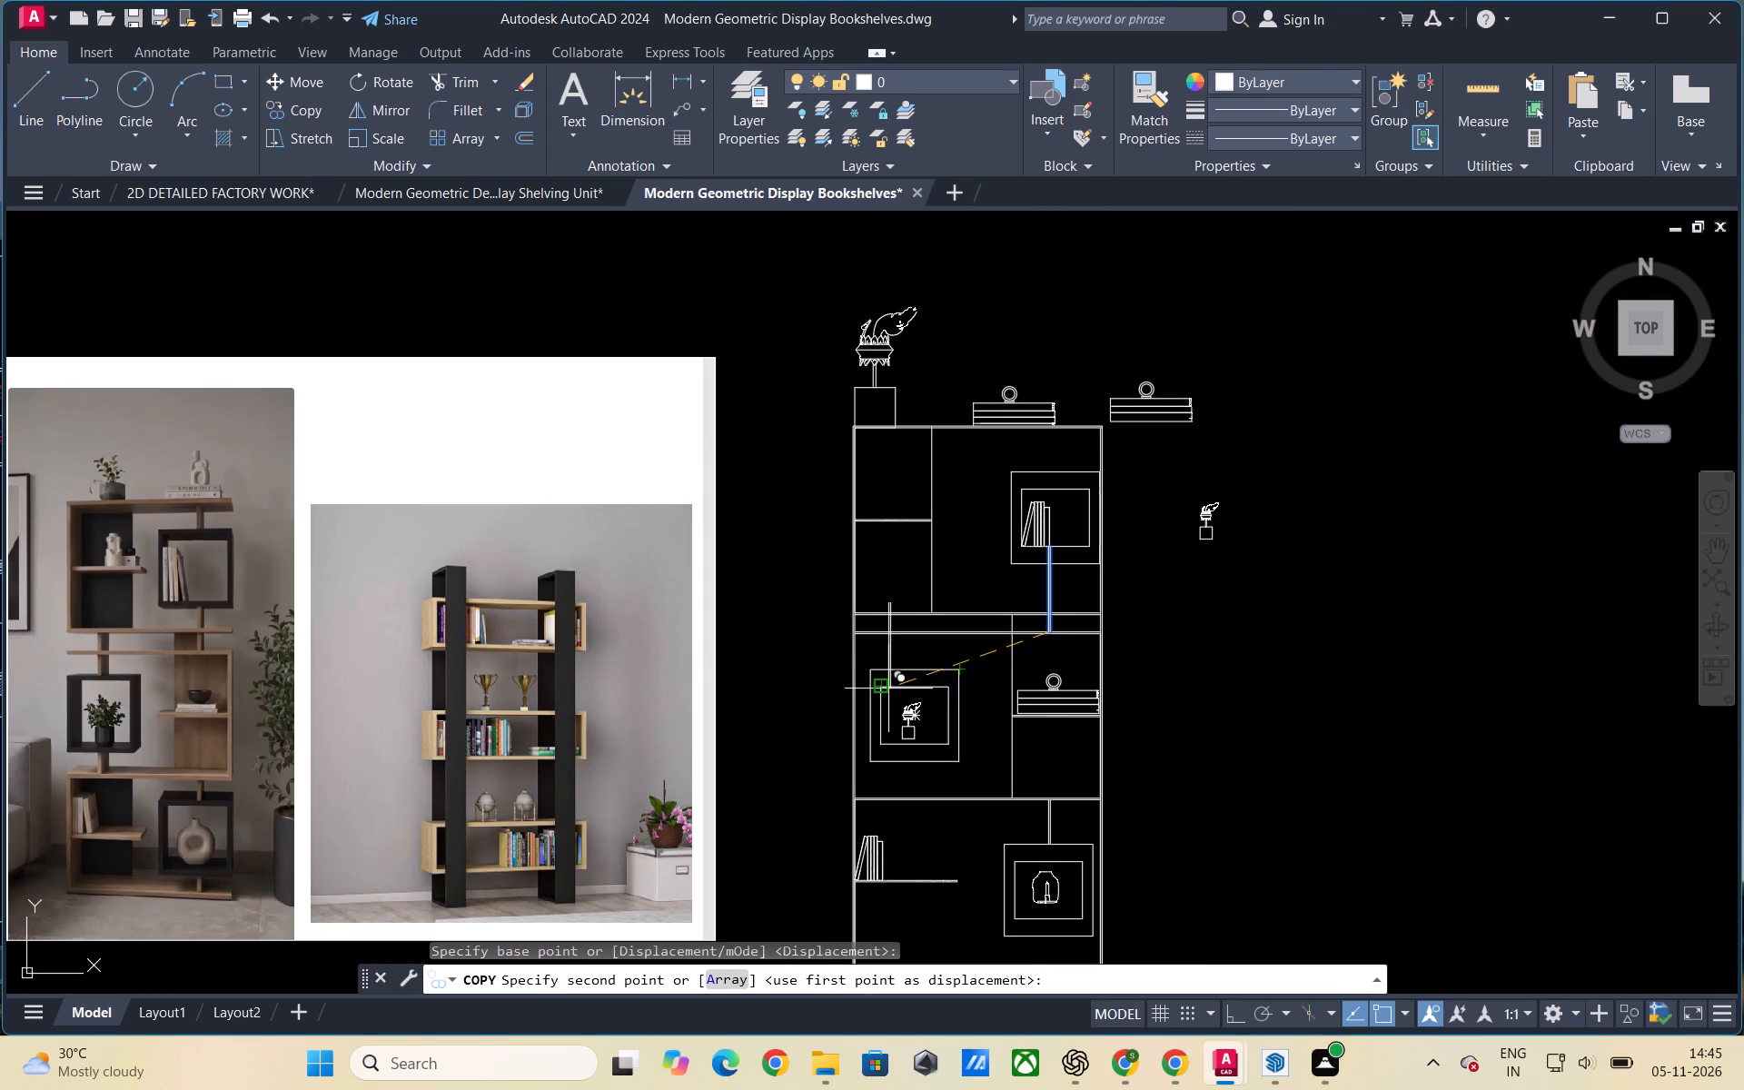
pyautogui.scroll(-1, 940, 689)
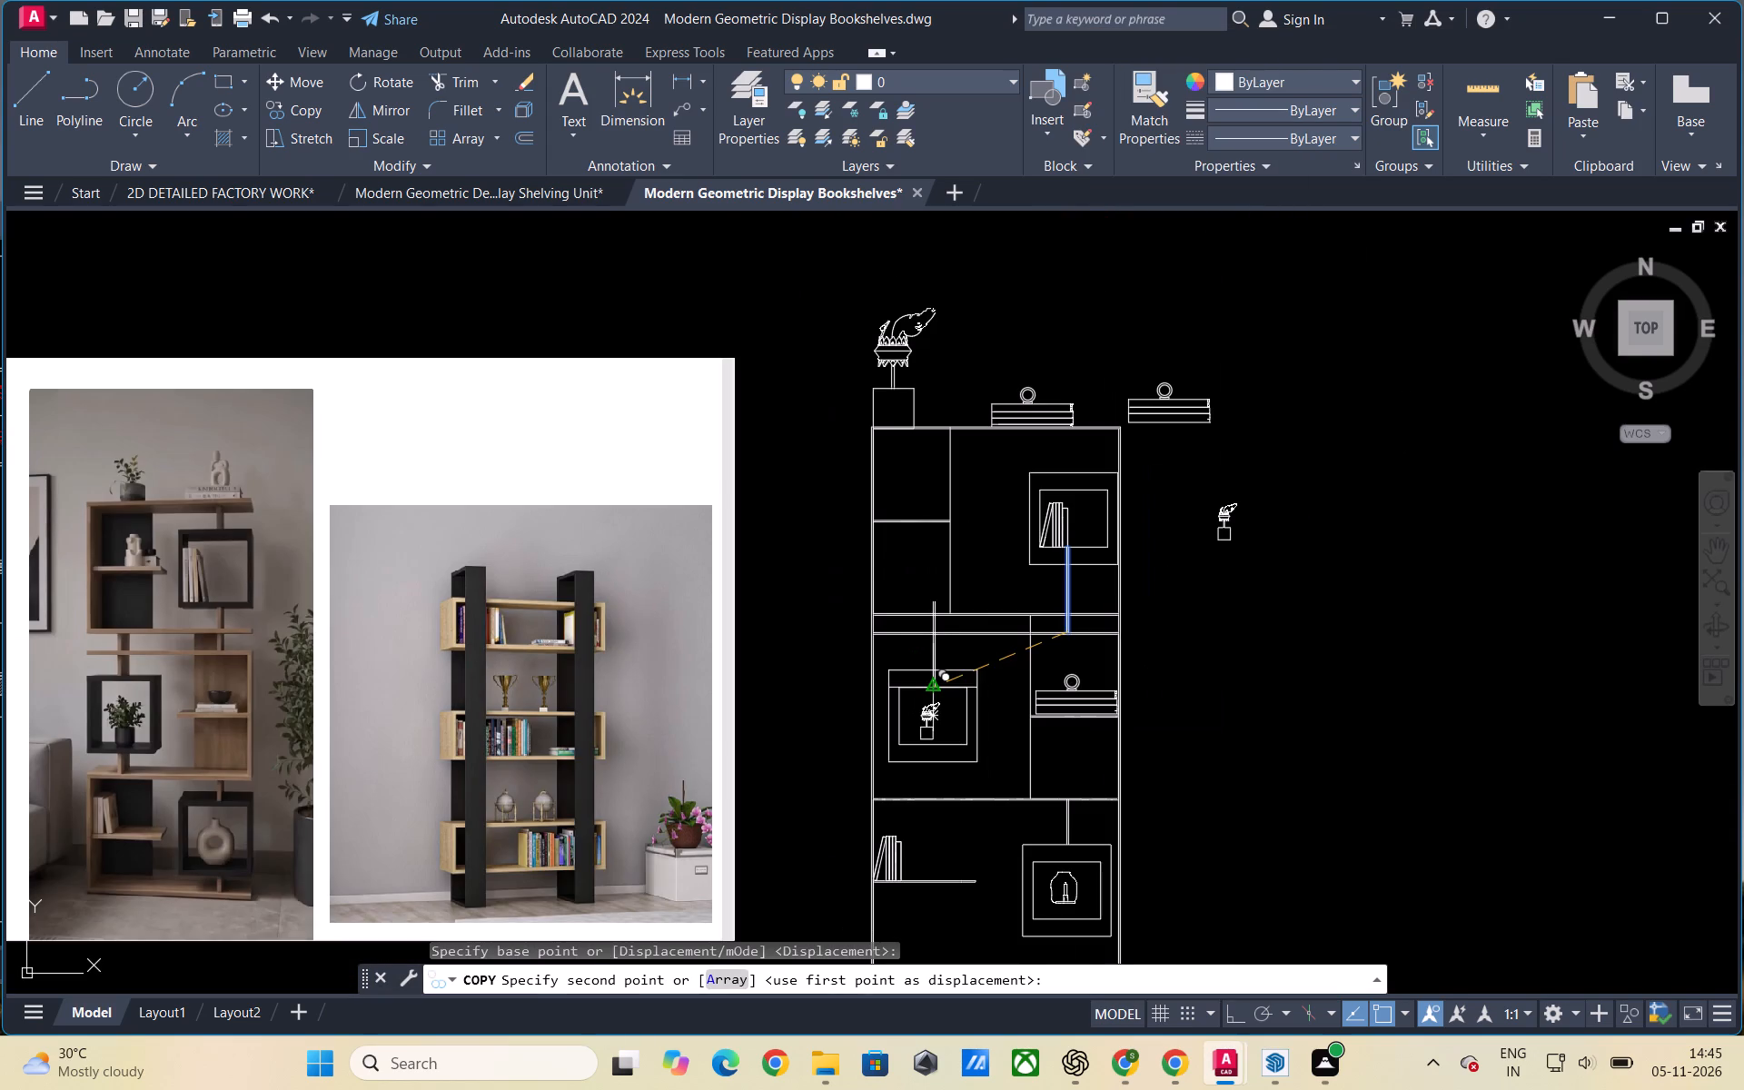
pyautogui.scroll(1, 940, 689)
pyautogui.click(932, 688)
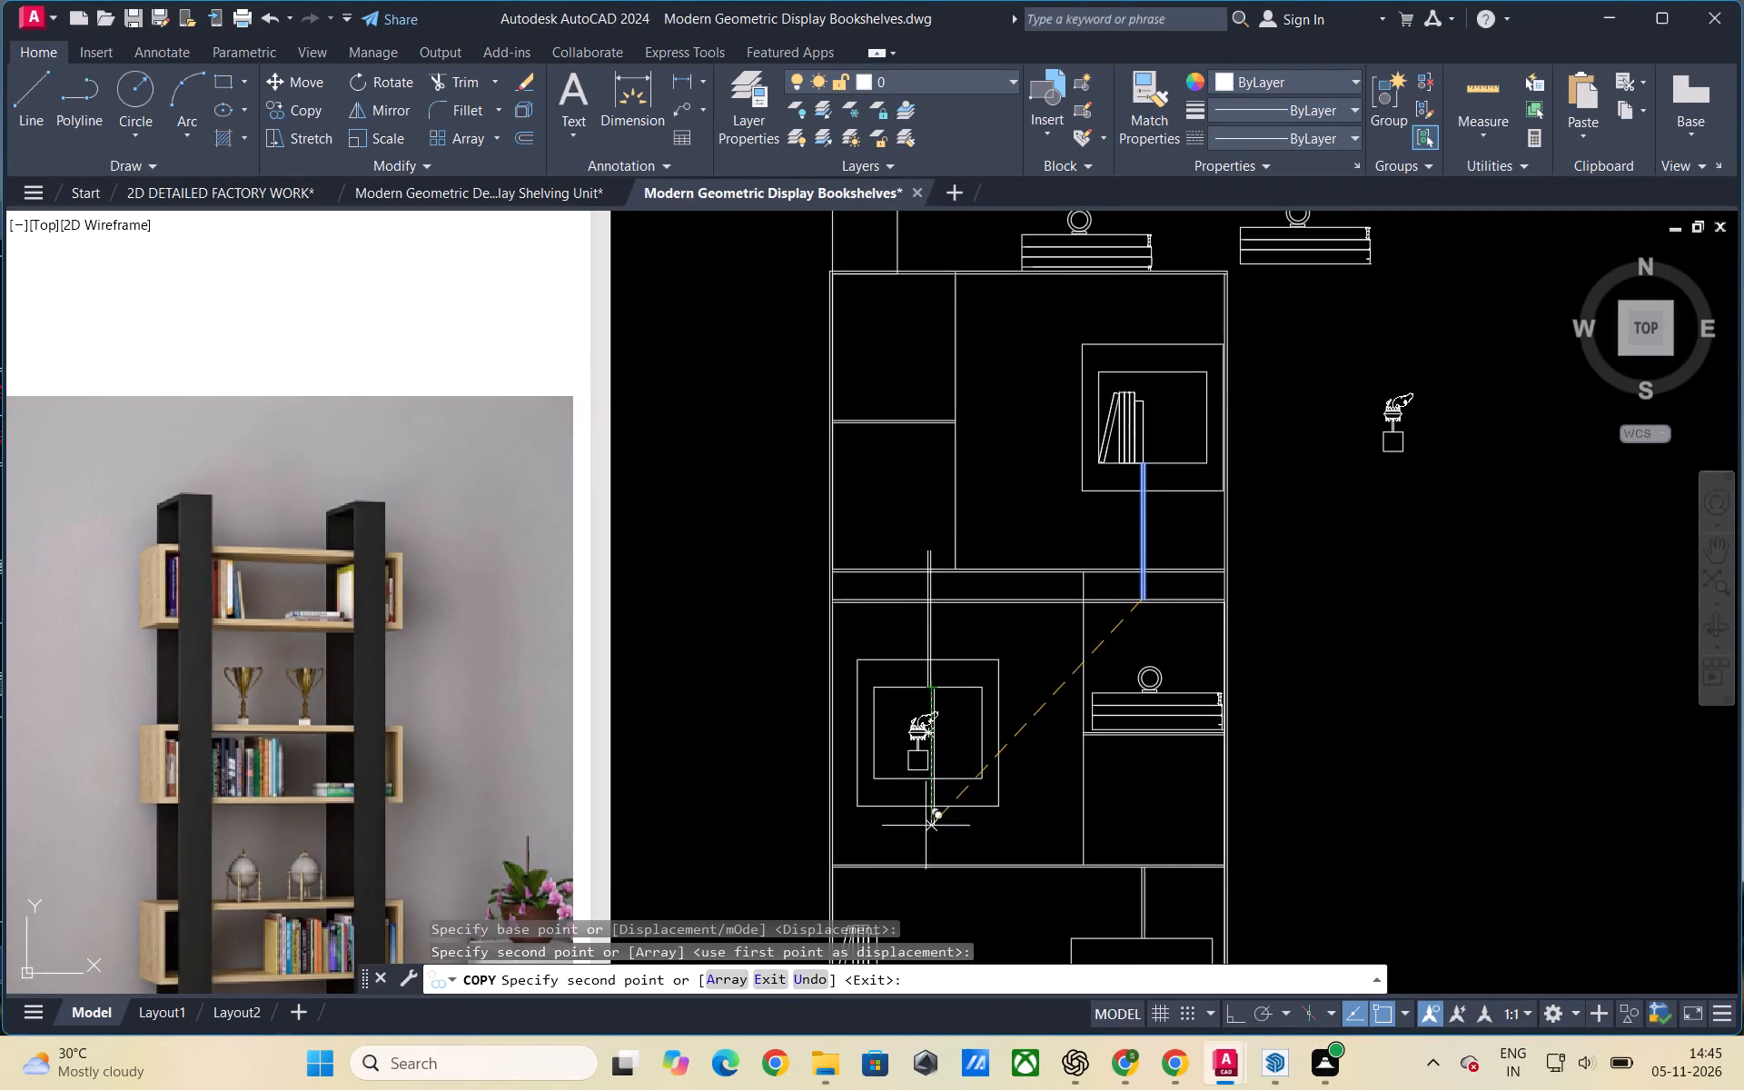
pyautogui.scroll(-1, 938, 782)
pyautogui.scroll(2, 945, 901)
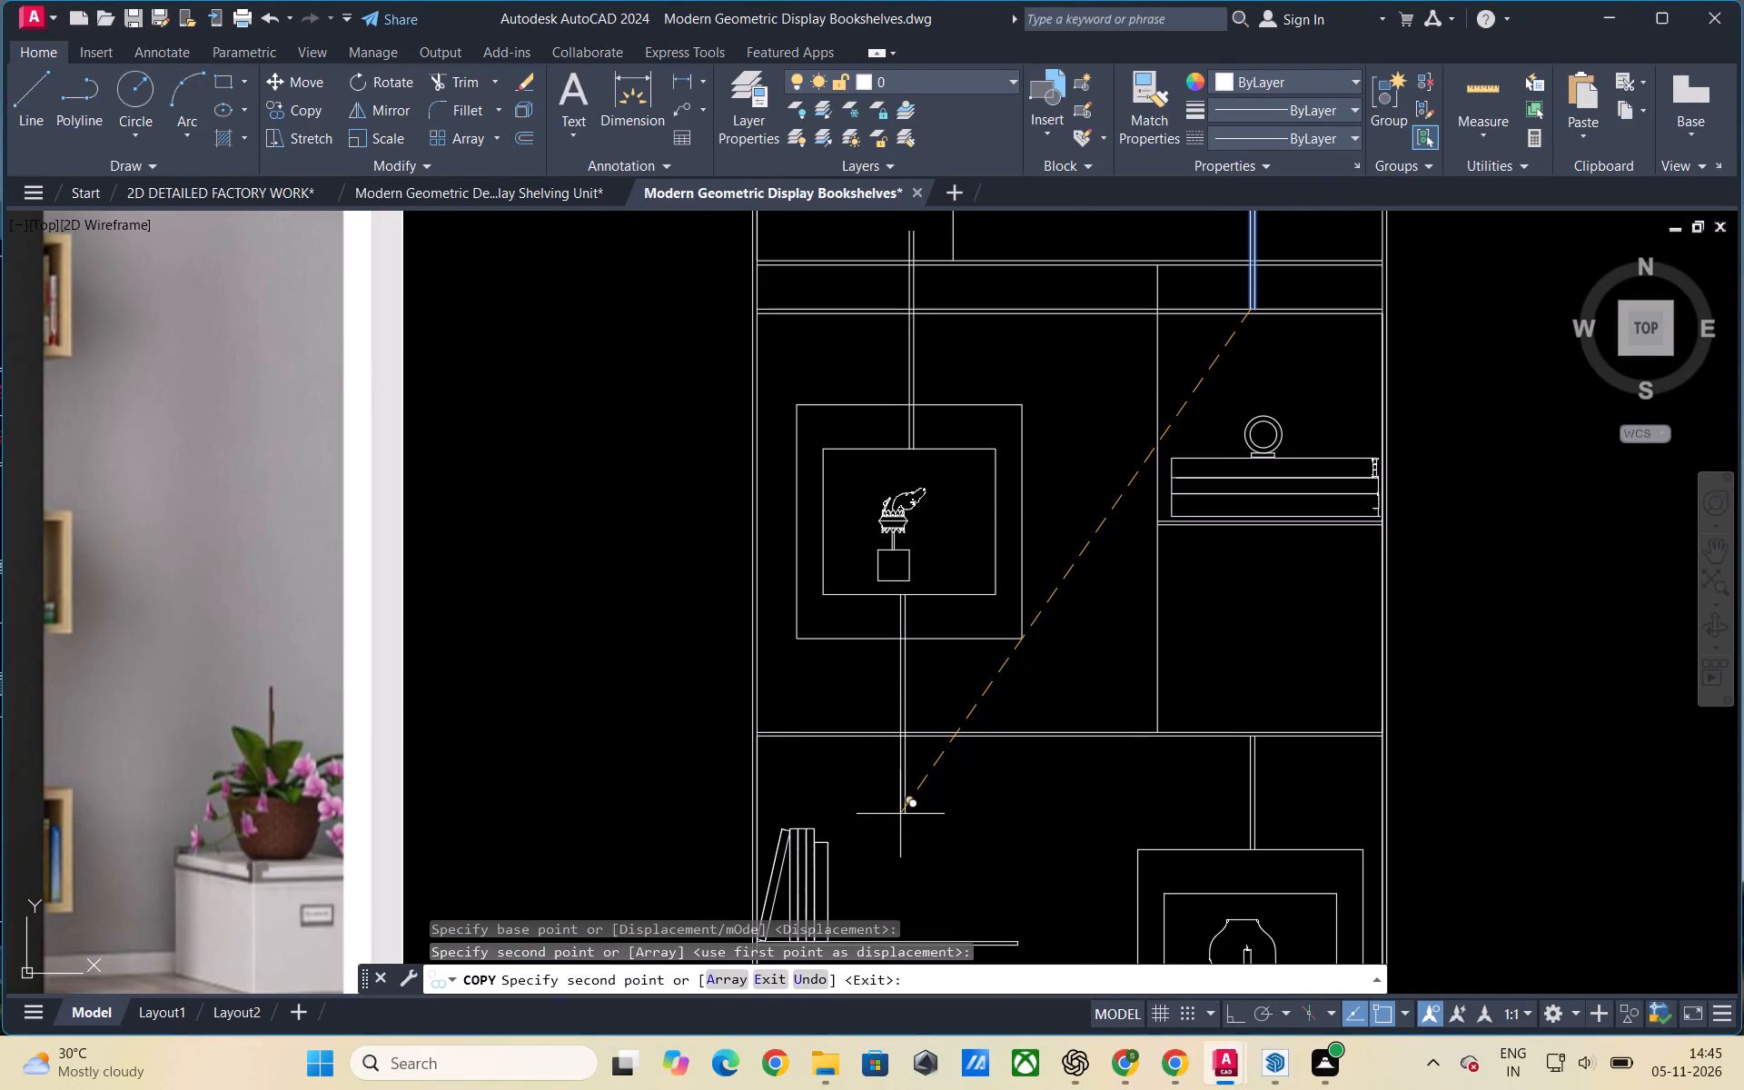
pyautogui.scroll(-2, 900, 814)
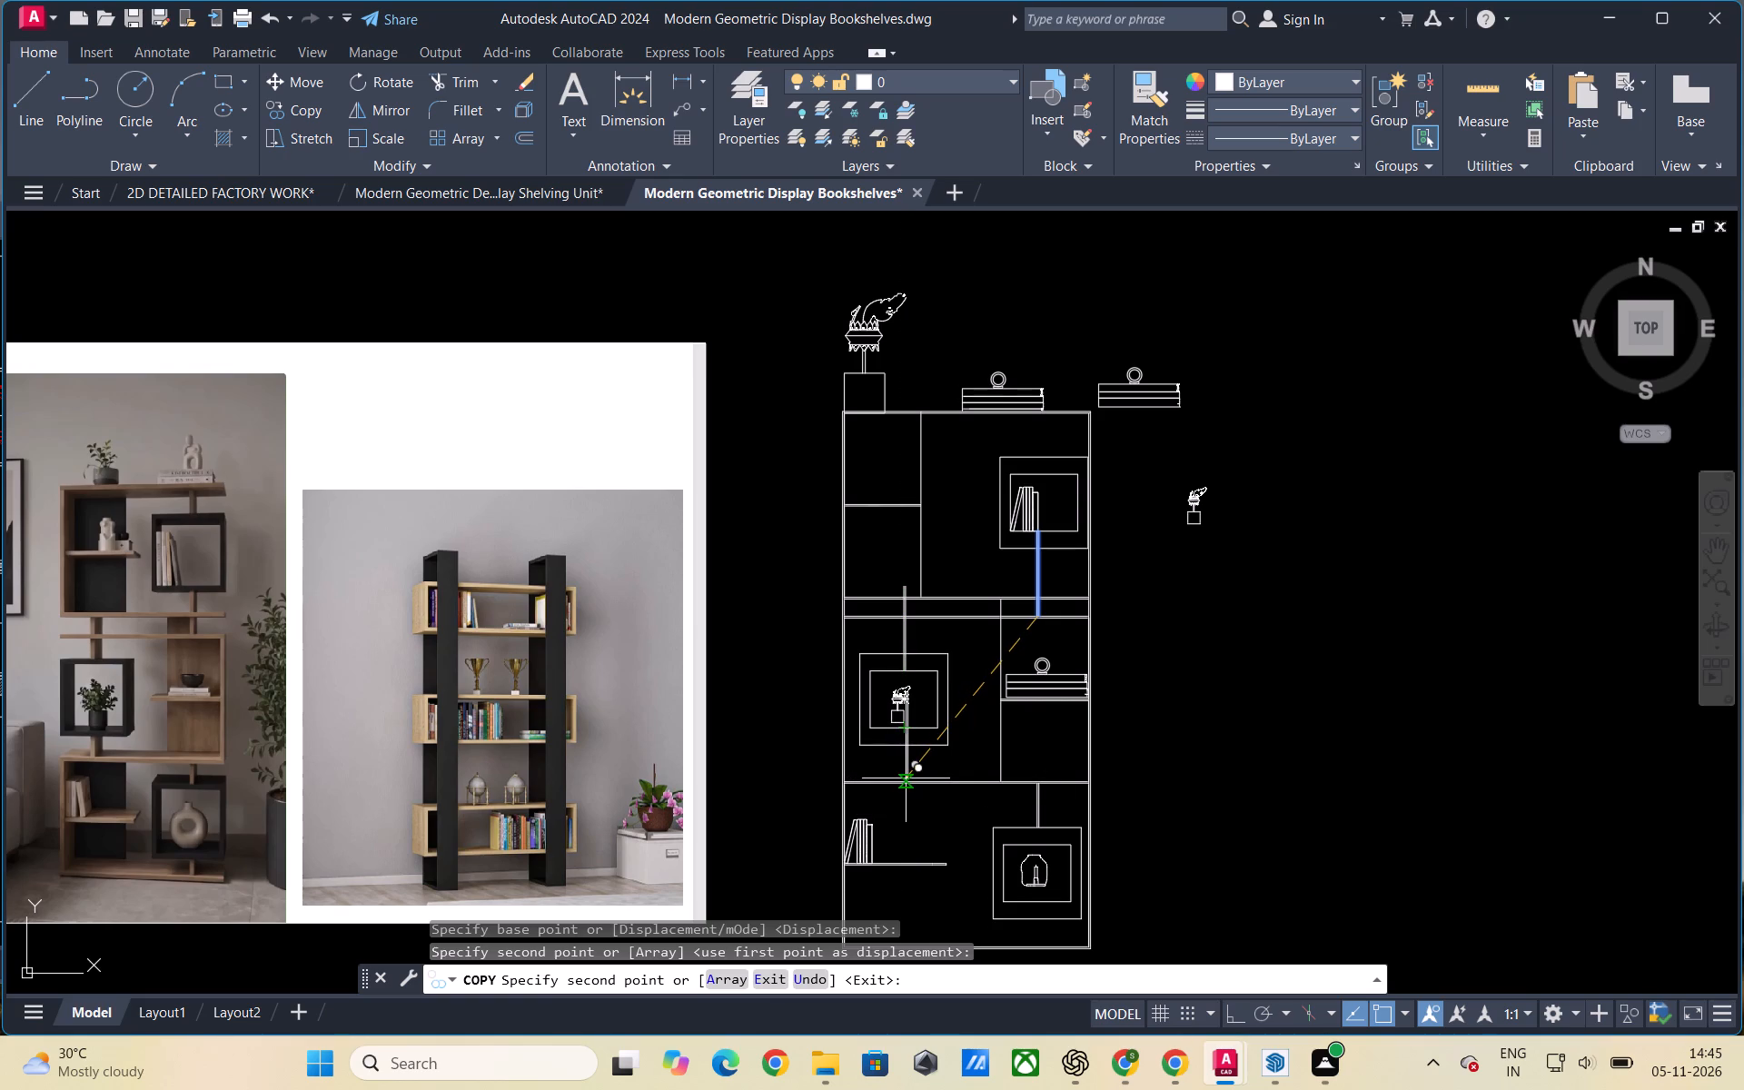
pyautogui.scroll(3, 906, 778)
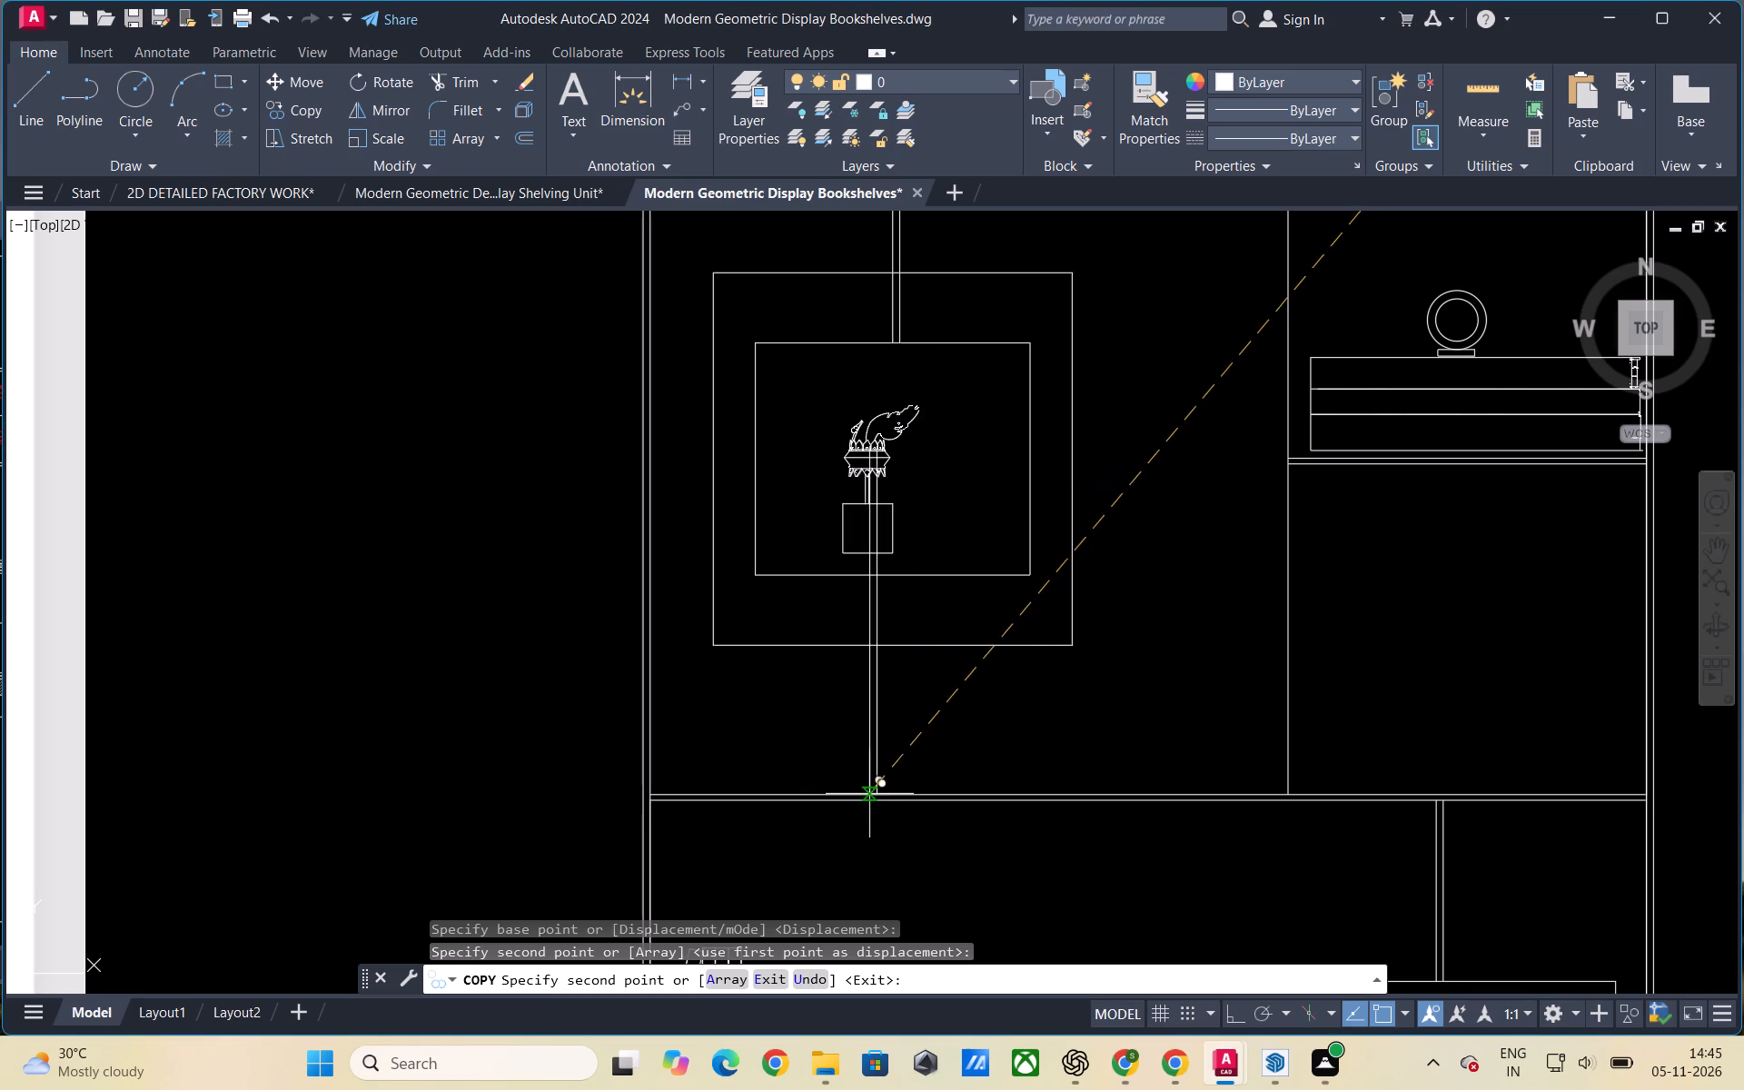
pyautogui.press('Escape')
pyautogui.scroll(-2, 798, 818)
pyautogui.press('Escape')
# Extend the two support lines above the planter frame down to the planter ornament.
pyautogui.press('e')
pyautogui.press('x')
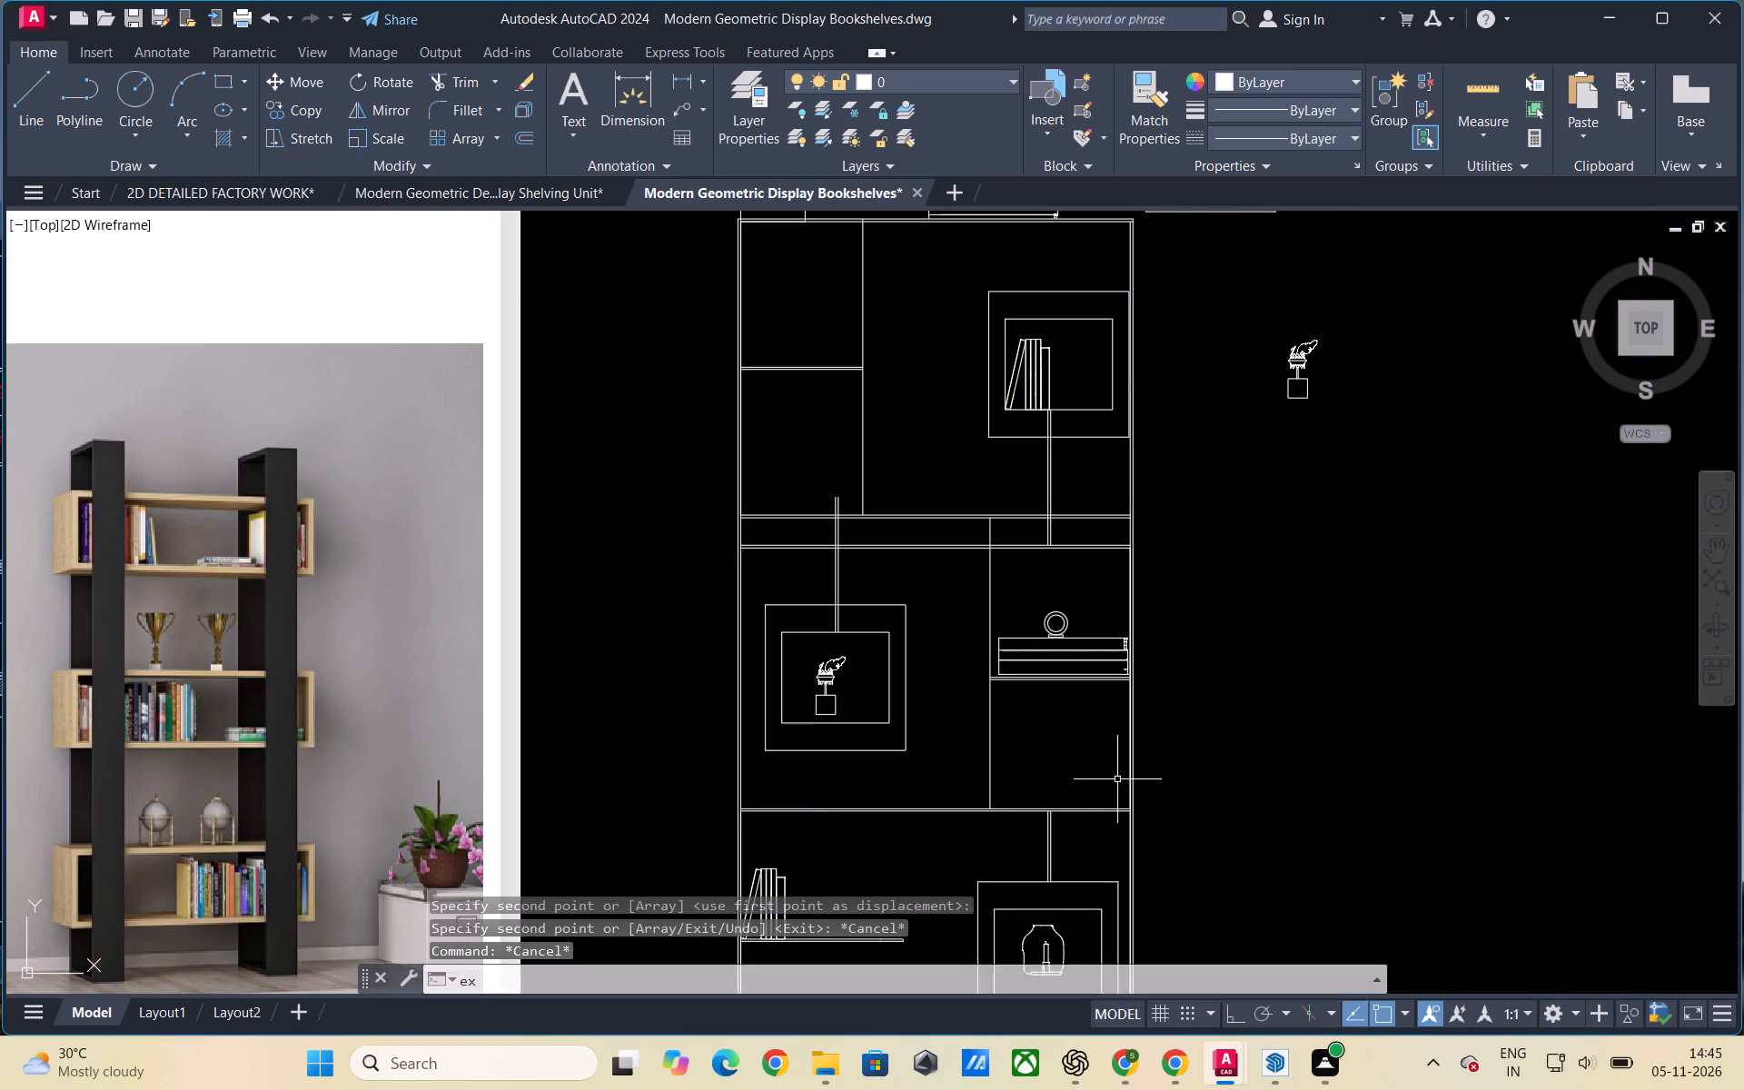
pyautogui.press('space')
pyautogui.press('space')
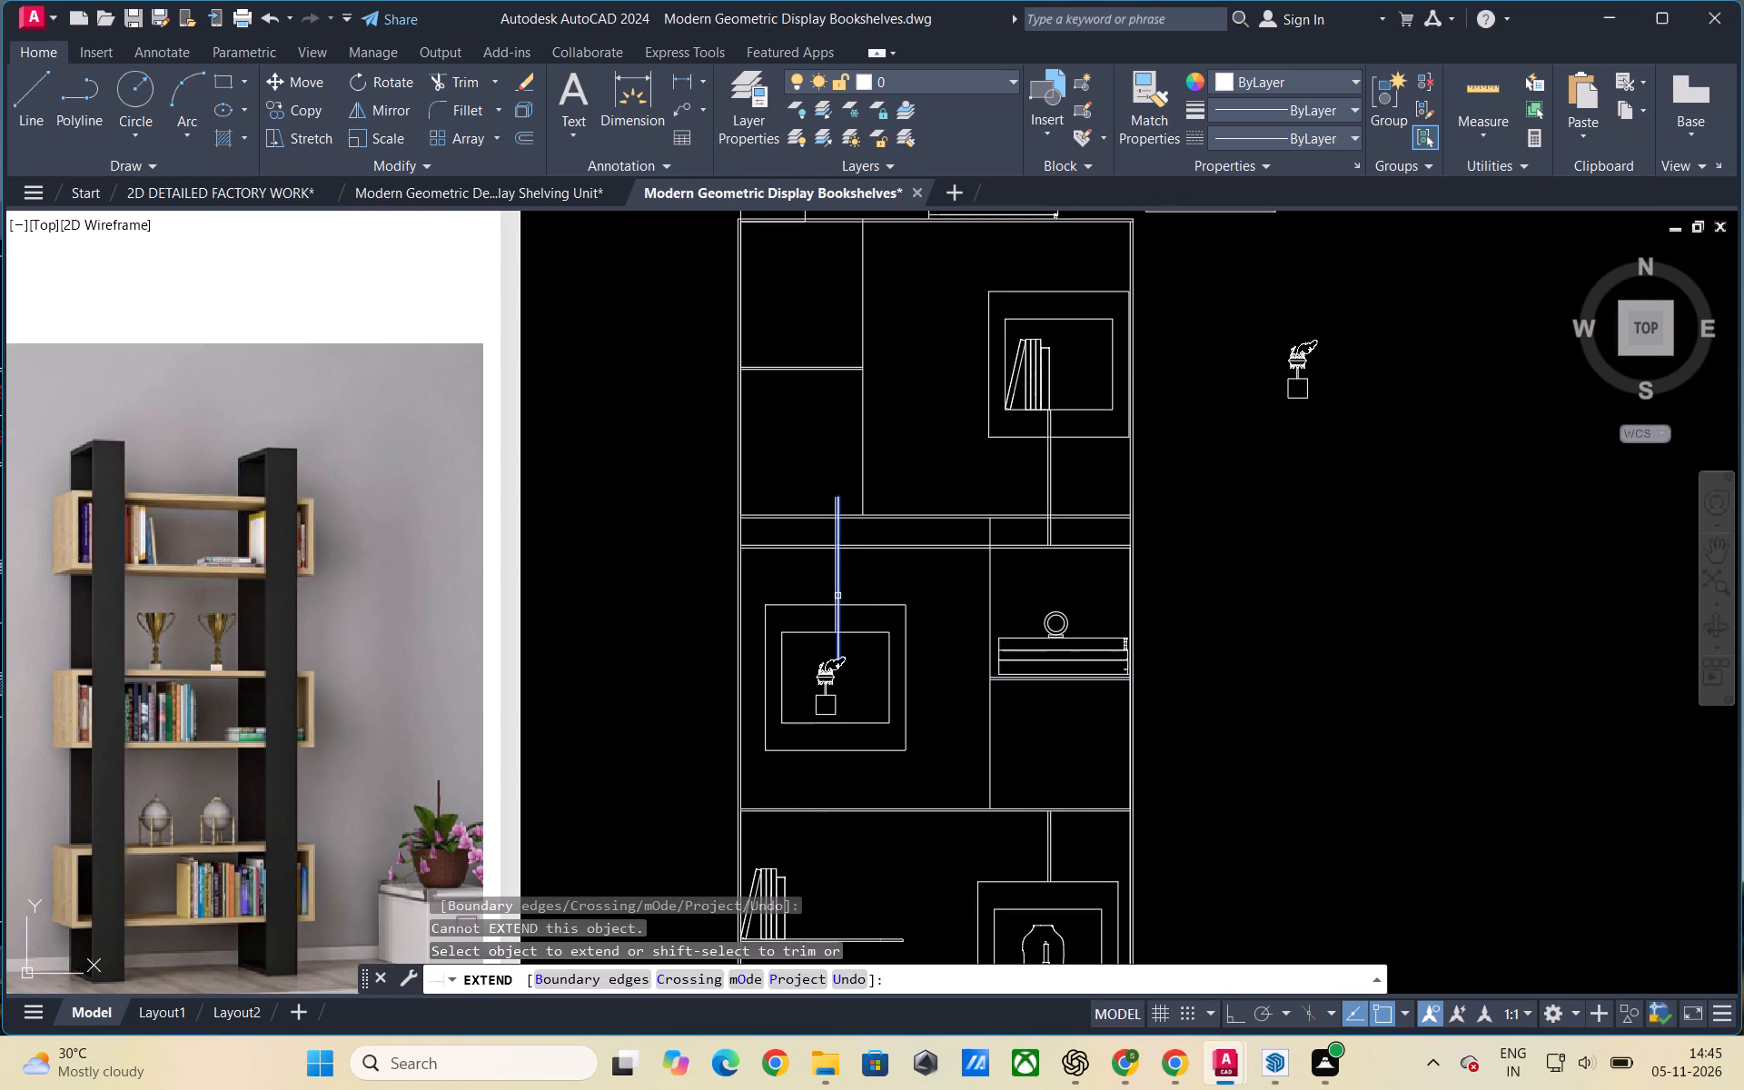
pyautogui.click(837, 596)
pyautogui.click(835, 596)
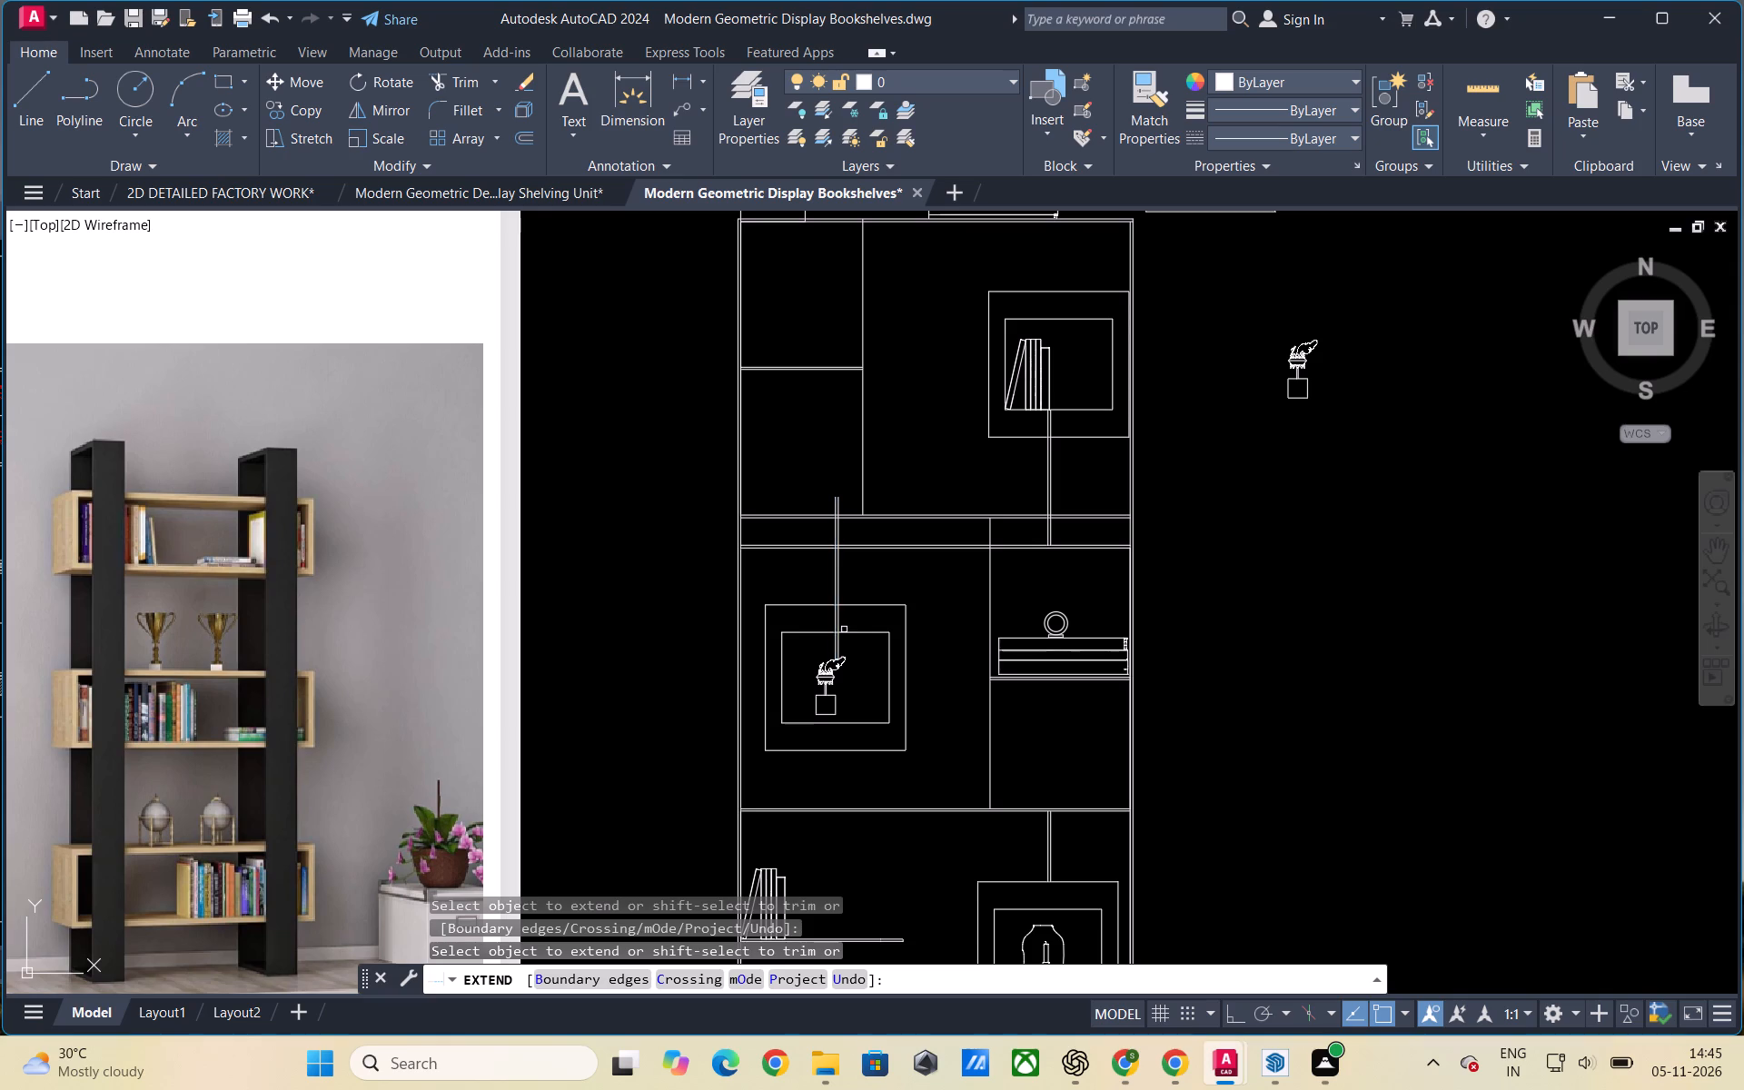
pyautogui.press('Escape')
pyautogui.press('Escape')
# Trim both support lines above the planter frame to run from the upper shelf board down to the inner frame's top edge.
pyautogui.write('tr')
pyautogui.press('Return')
pyautogui.press('Return')
pyautogui.scroll(5, 849, 638)
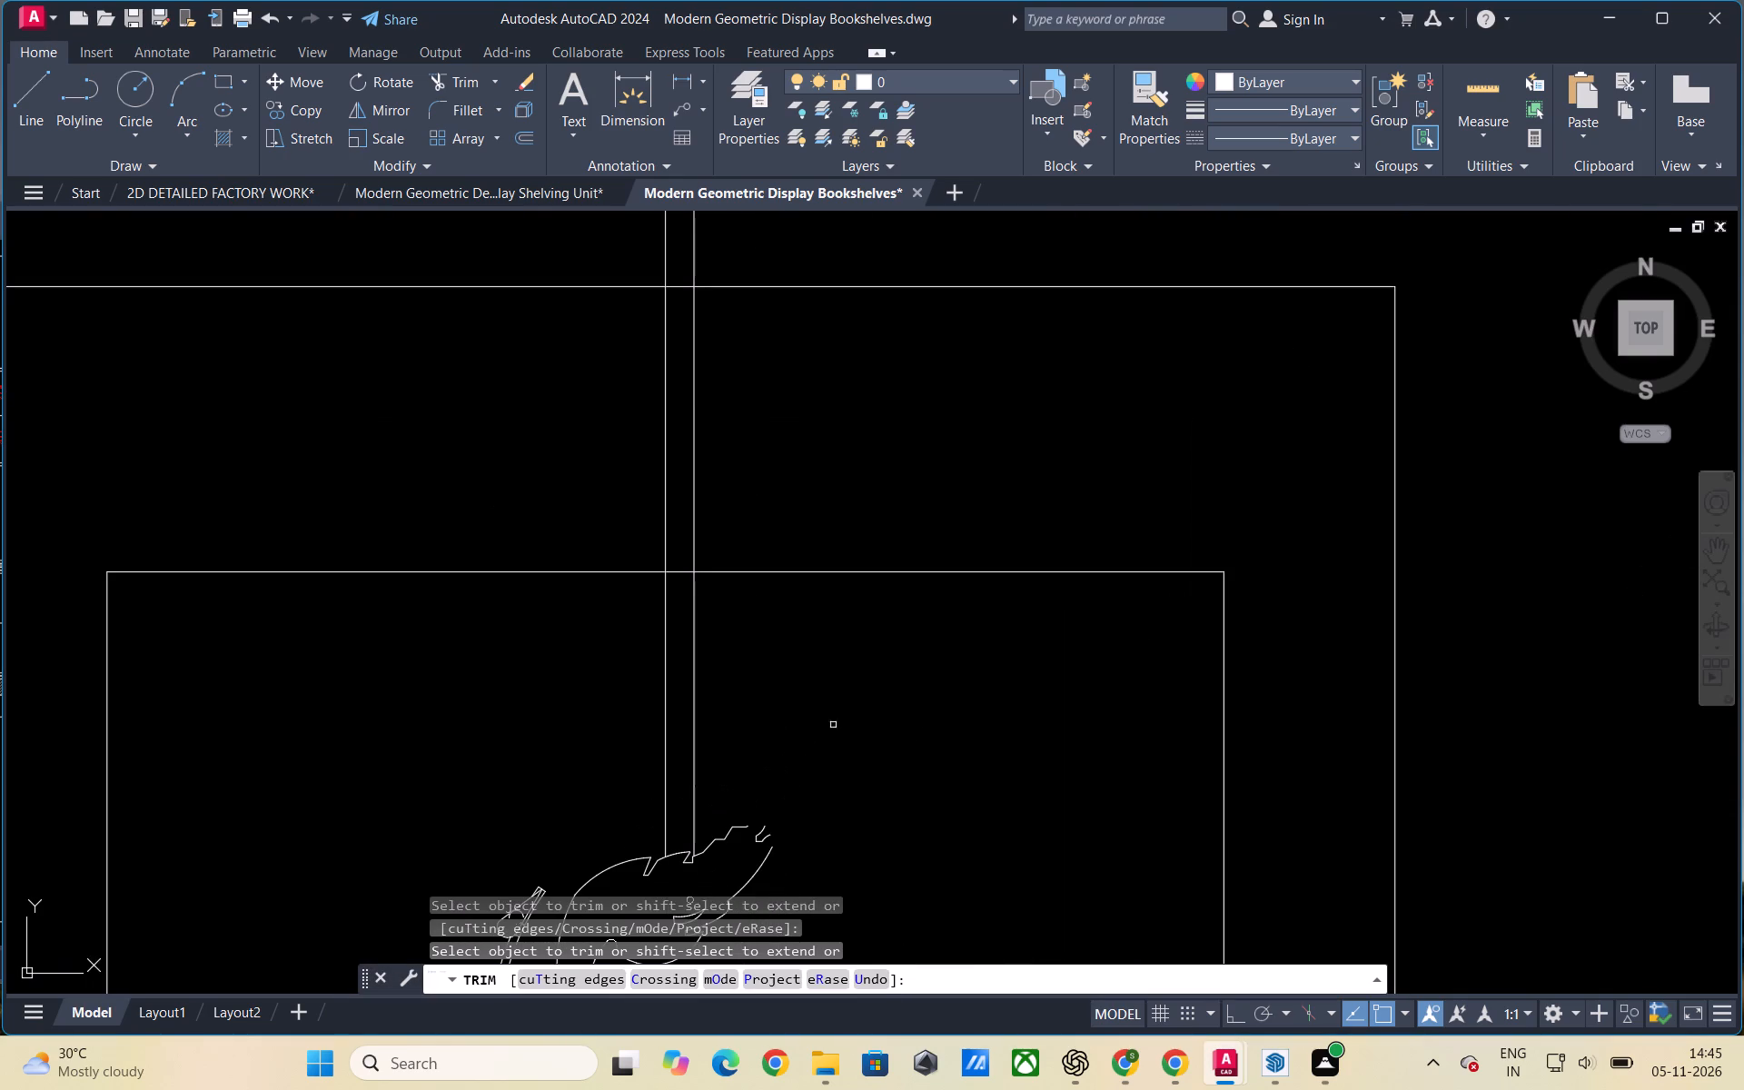
pyautogui.click(832, 737)
pyautogui.click(638, 670)
pyautogui.scroll(-5, 783, 719)
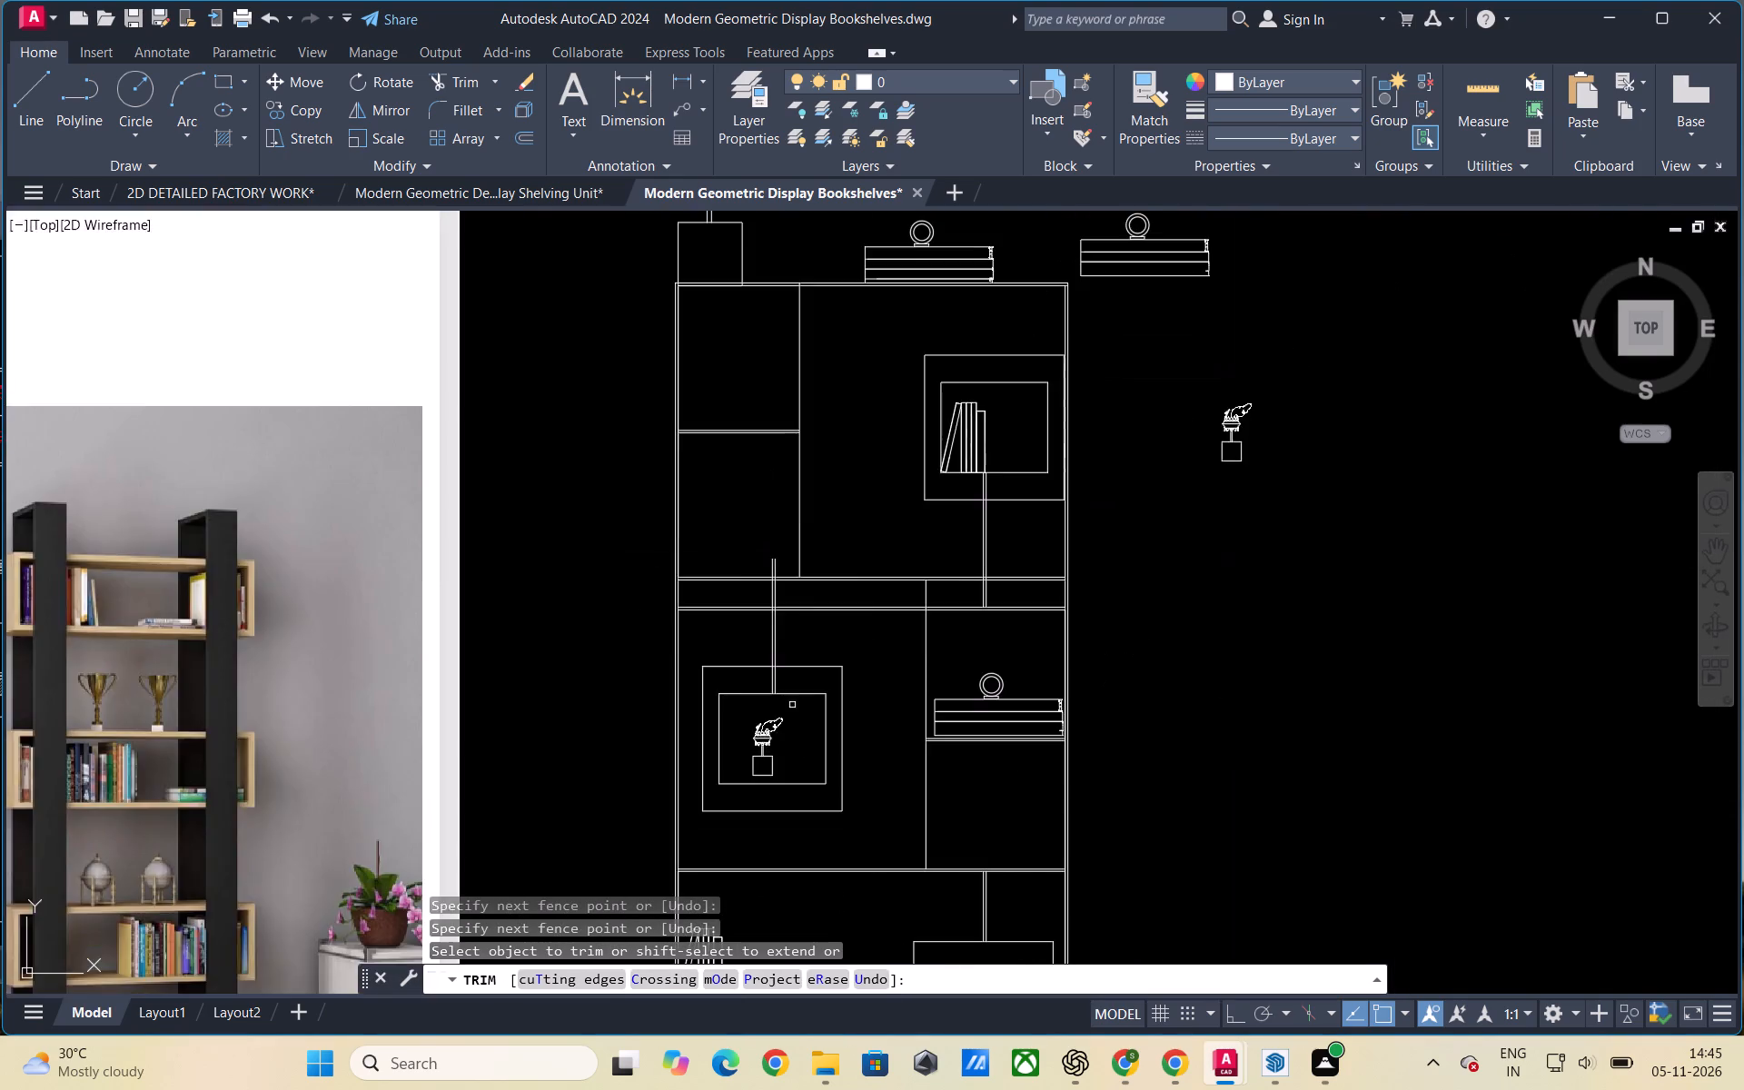
pyautogui.scroll(-2, 798, 702)
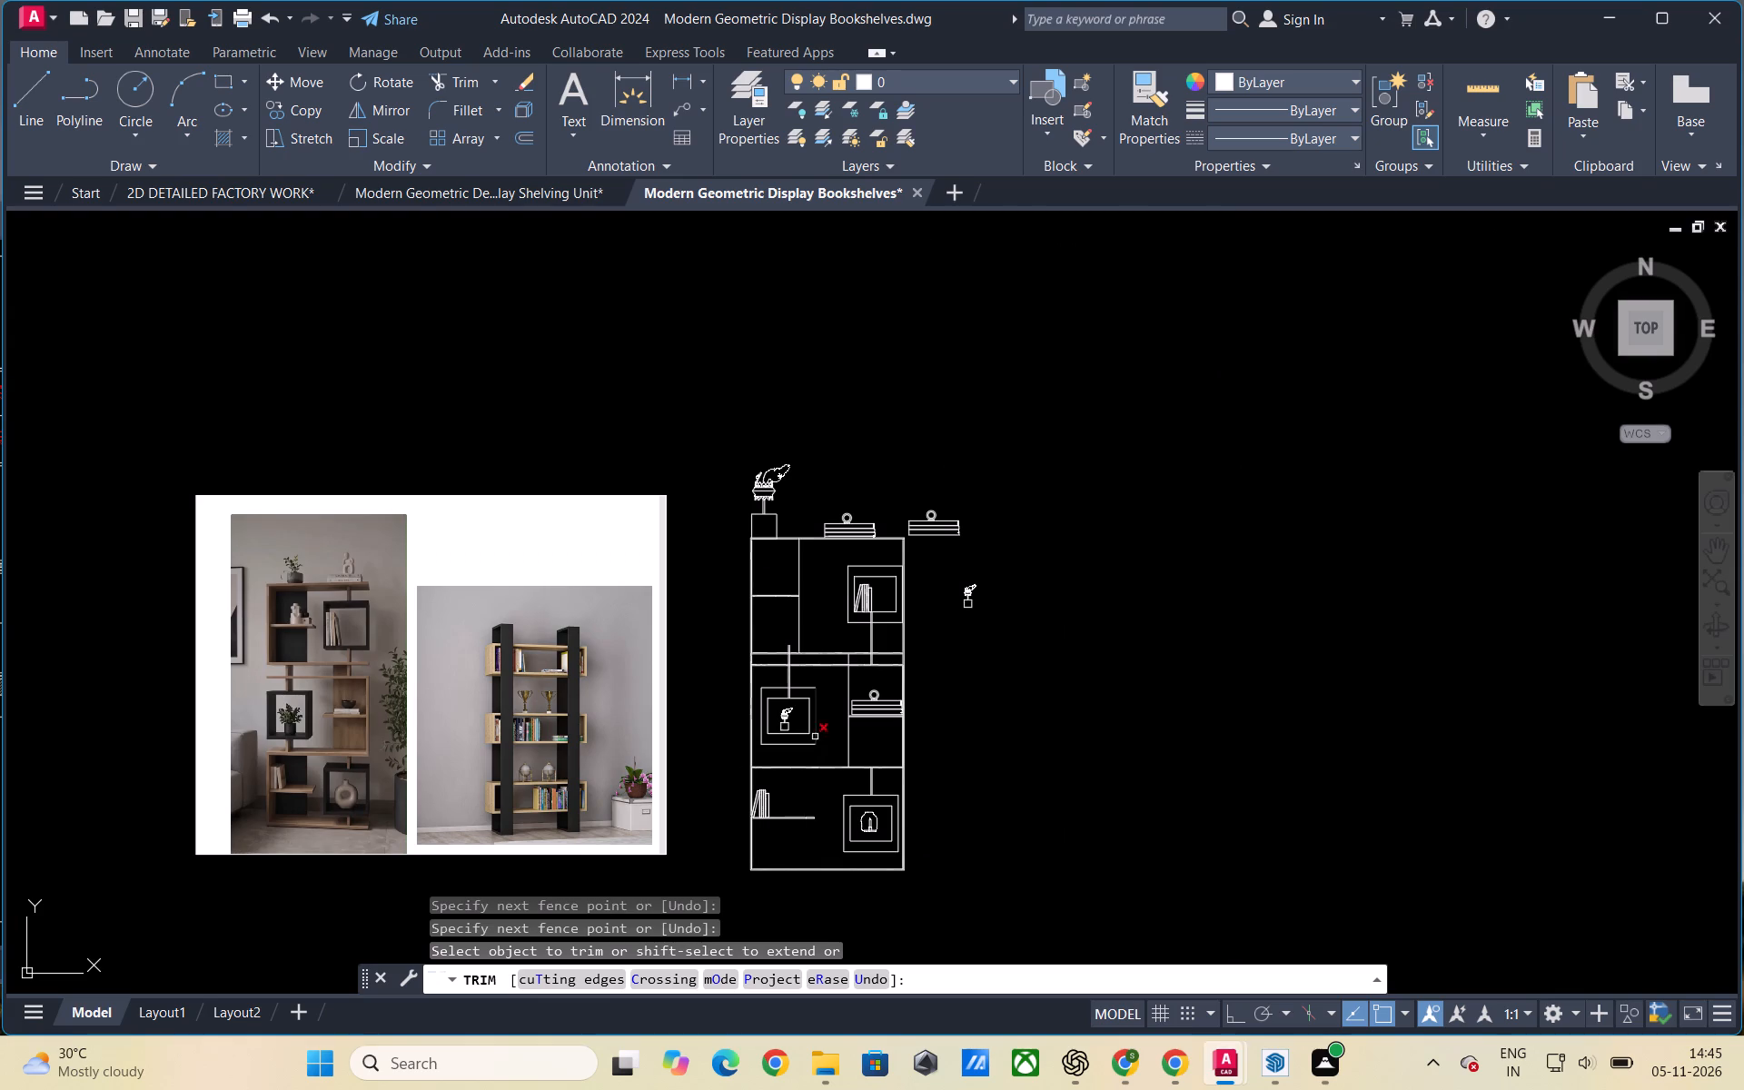
pyautogui.scroll(2, 780, 643)
pyautogui.click(798, 657)
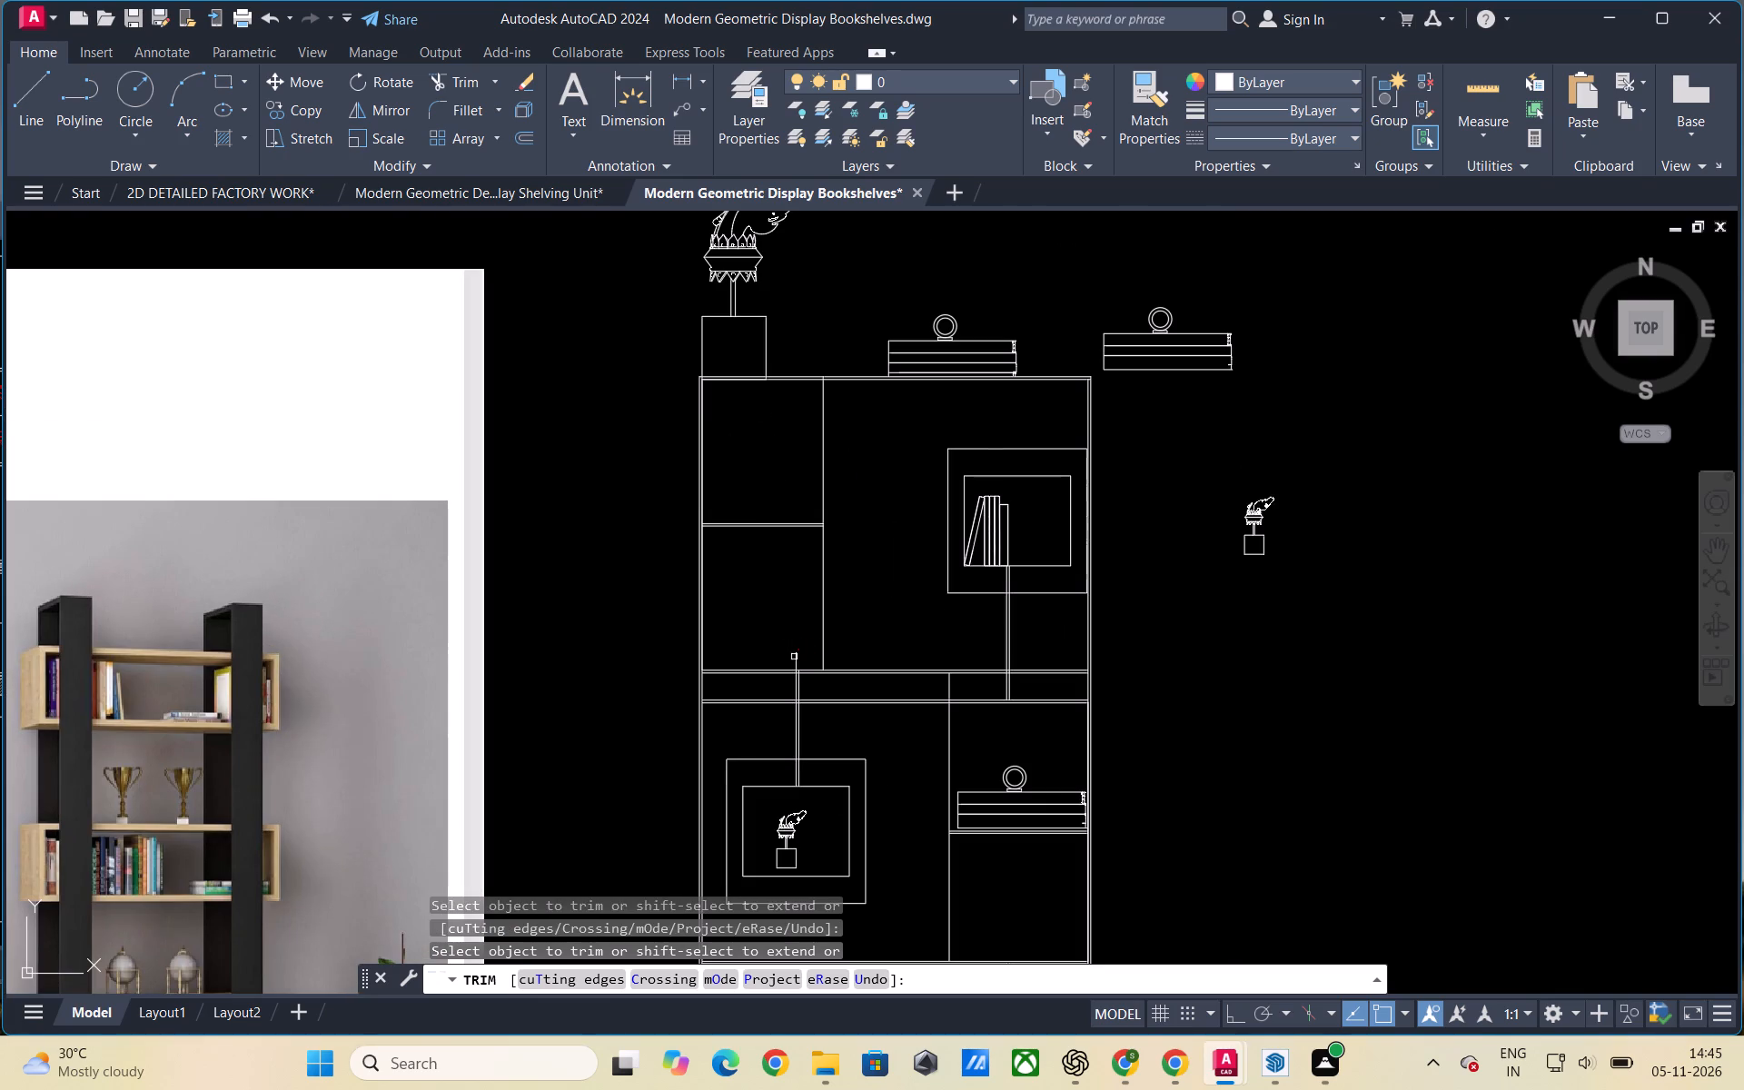
pyautogui.click(792, 657)
pyautogui.click(808, 659)
pyautogui.scroll(-1, 793, 622)
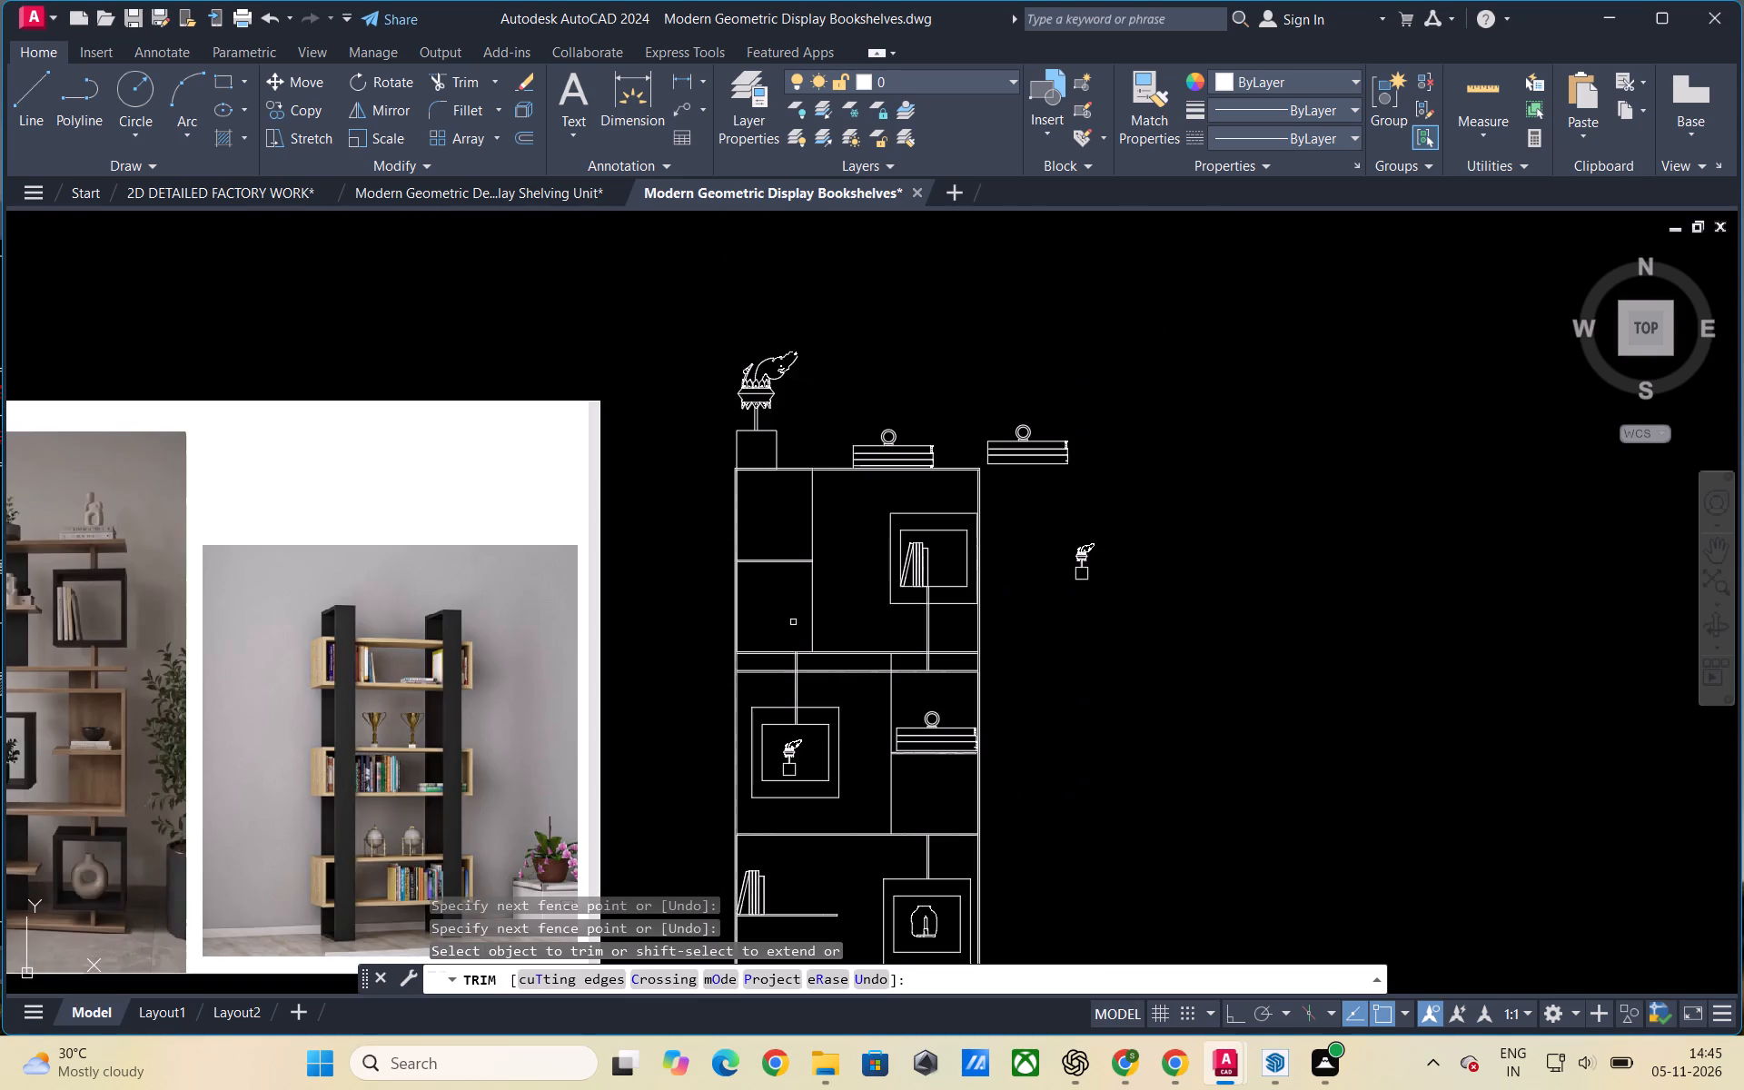
pyautogui.scroll(-2, 794, 621)
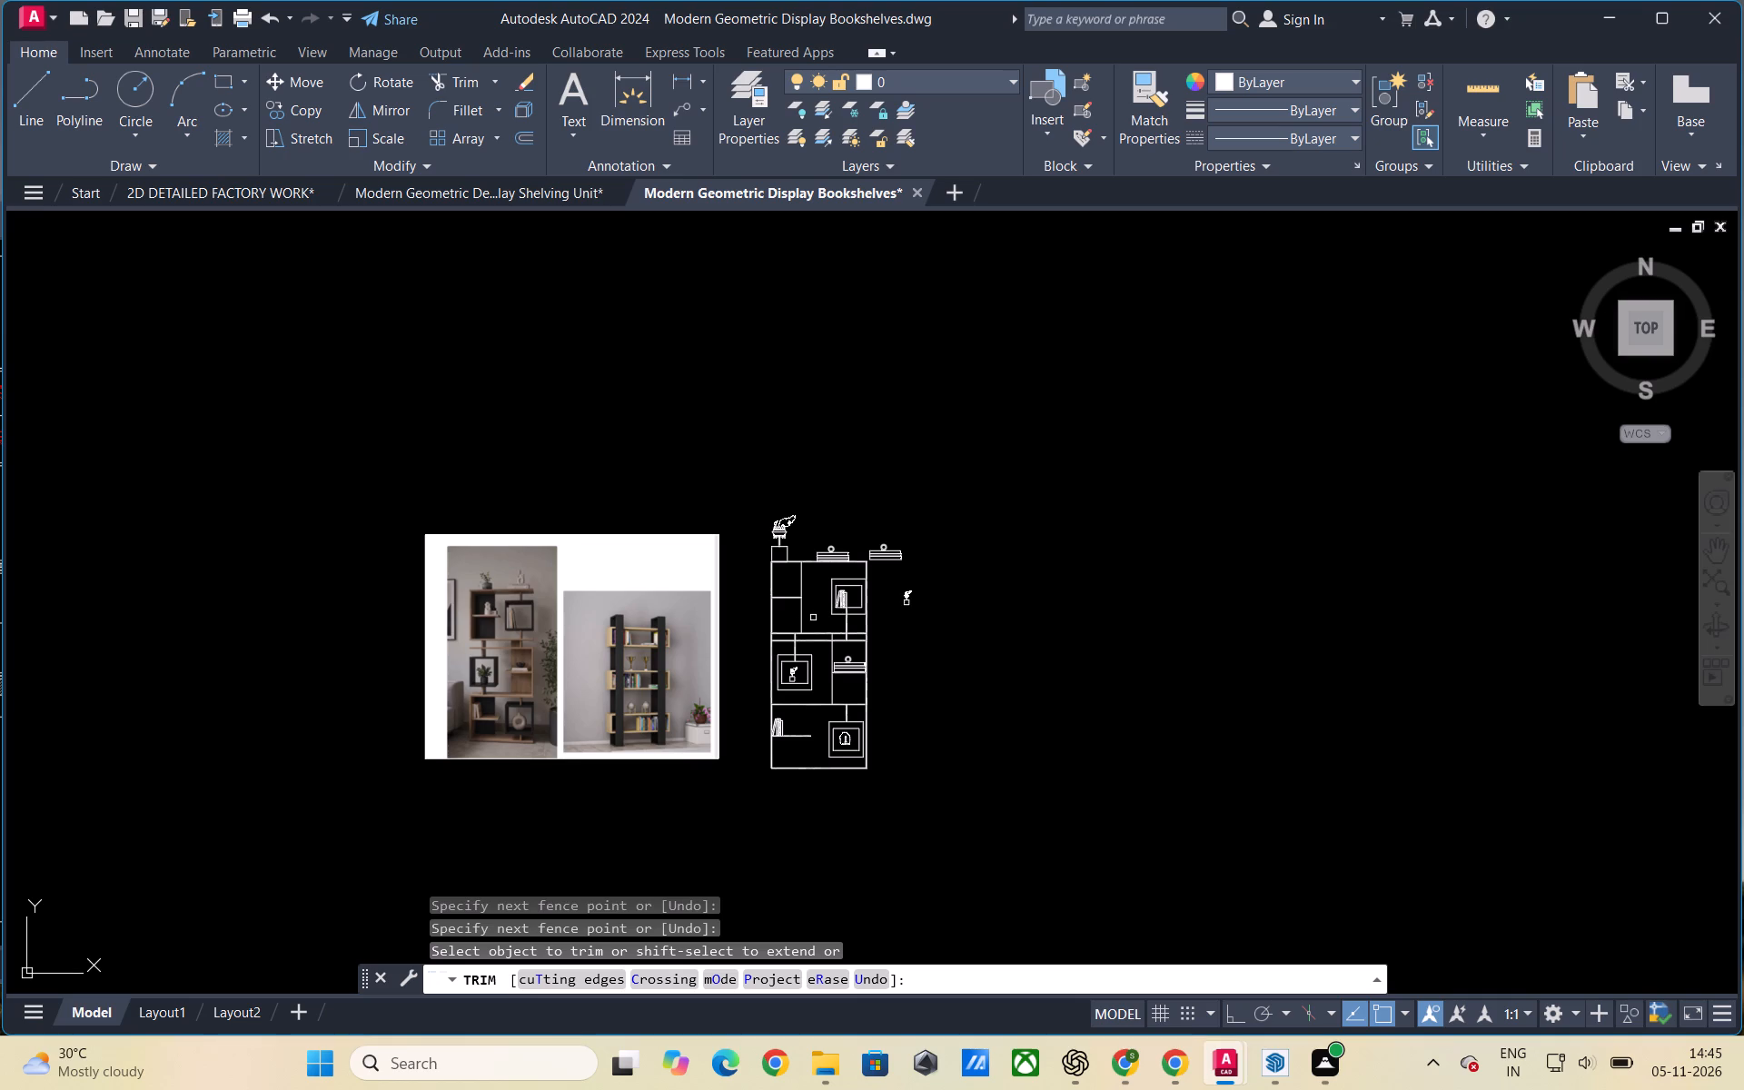
pyautogui.press('Escape')
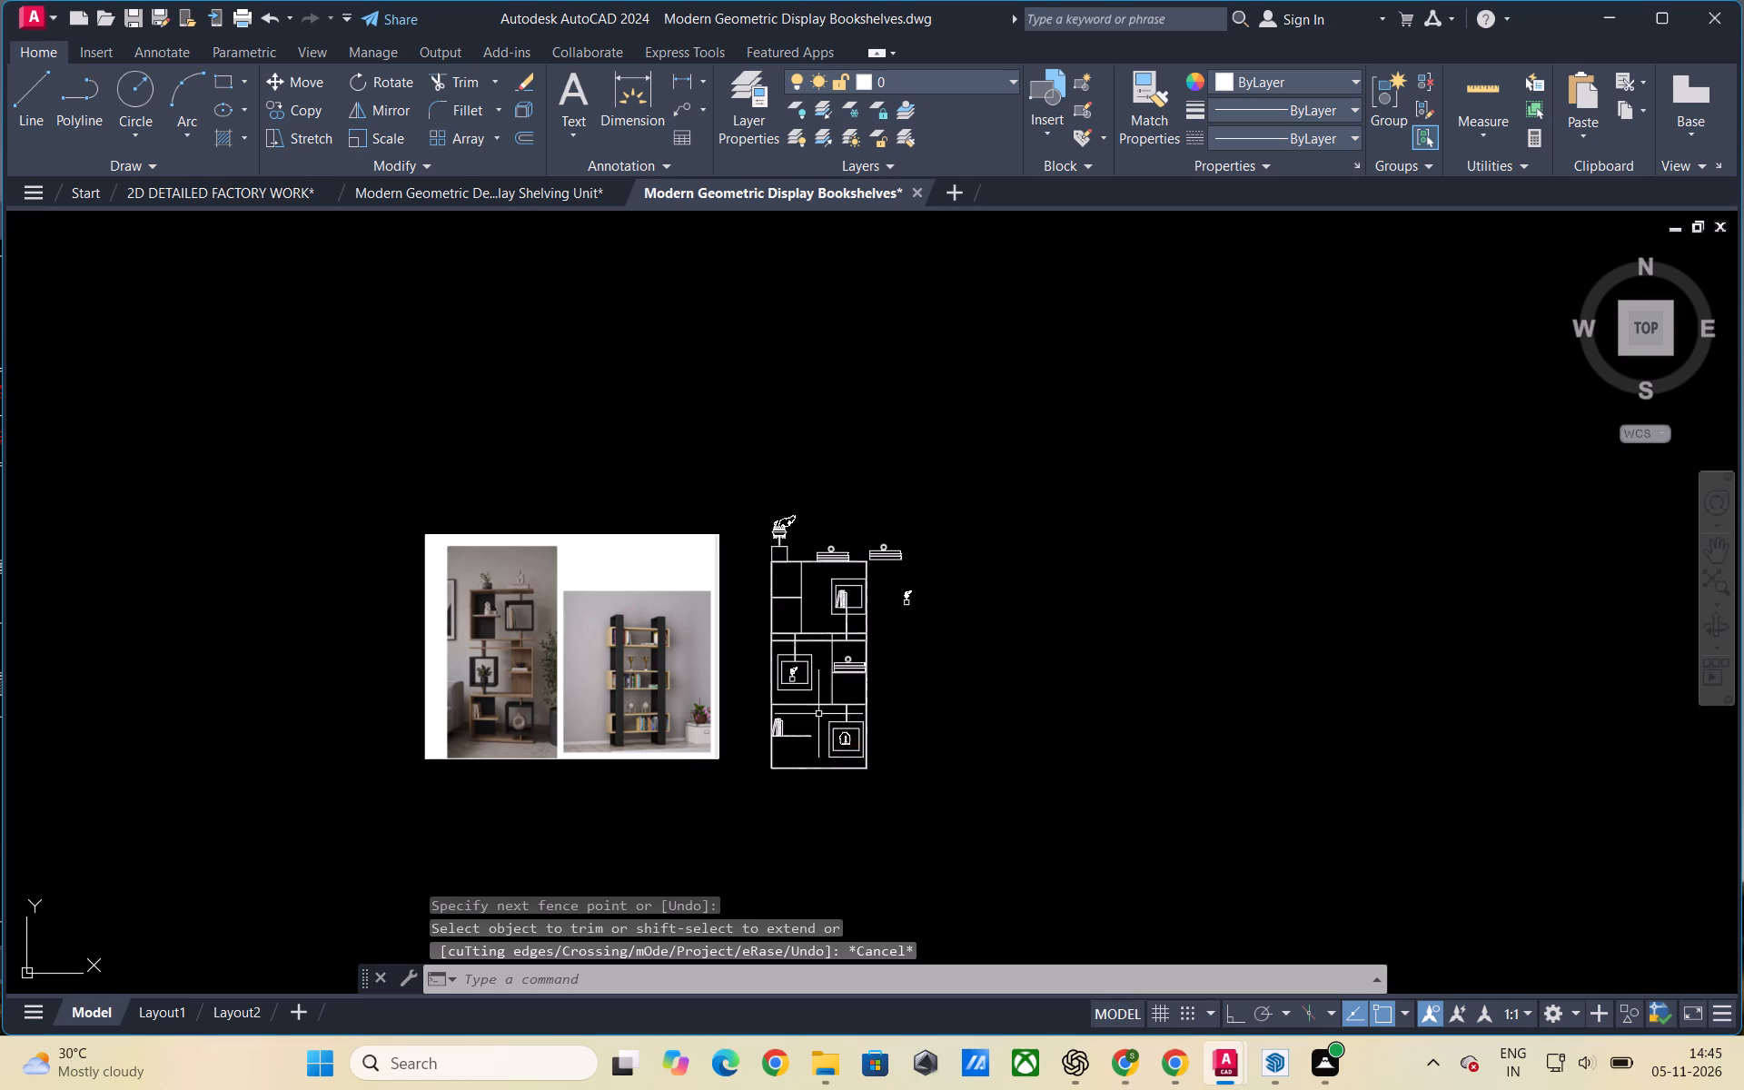
# Copy the trimmed double-line support straight down below the planter frame, its lower end on the shelf board beneath.
pyautogui.scroll(2, 817, 704)
pyautogui.scroll(-1, 895, 667)
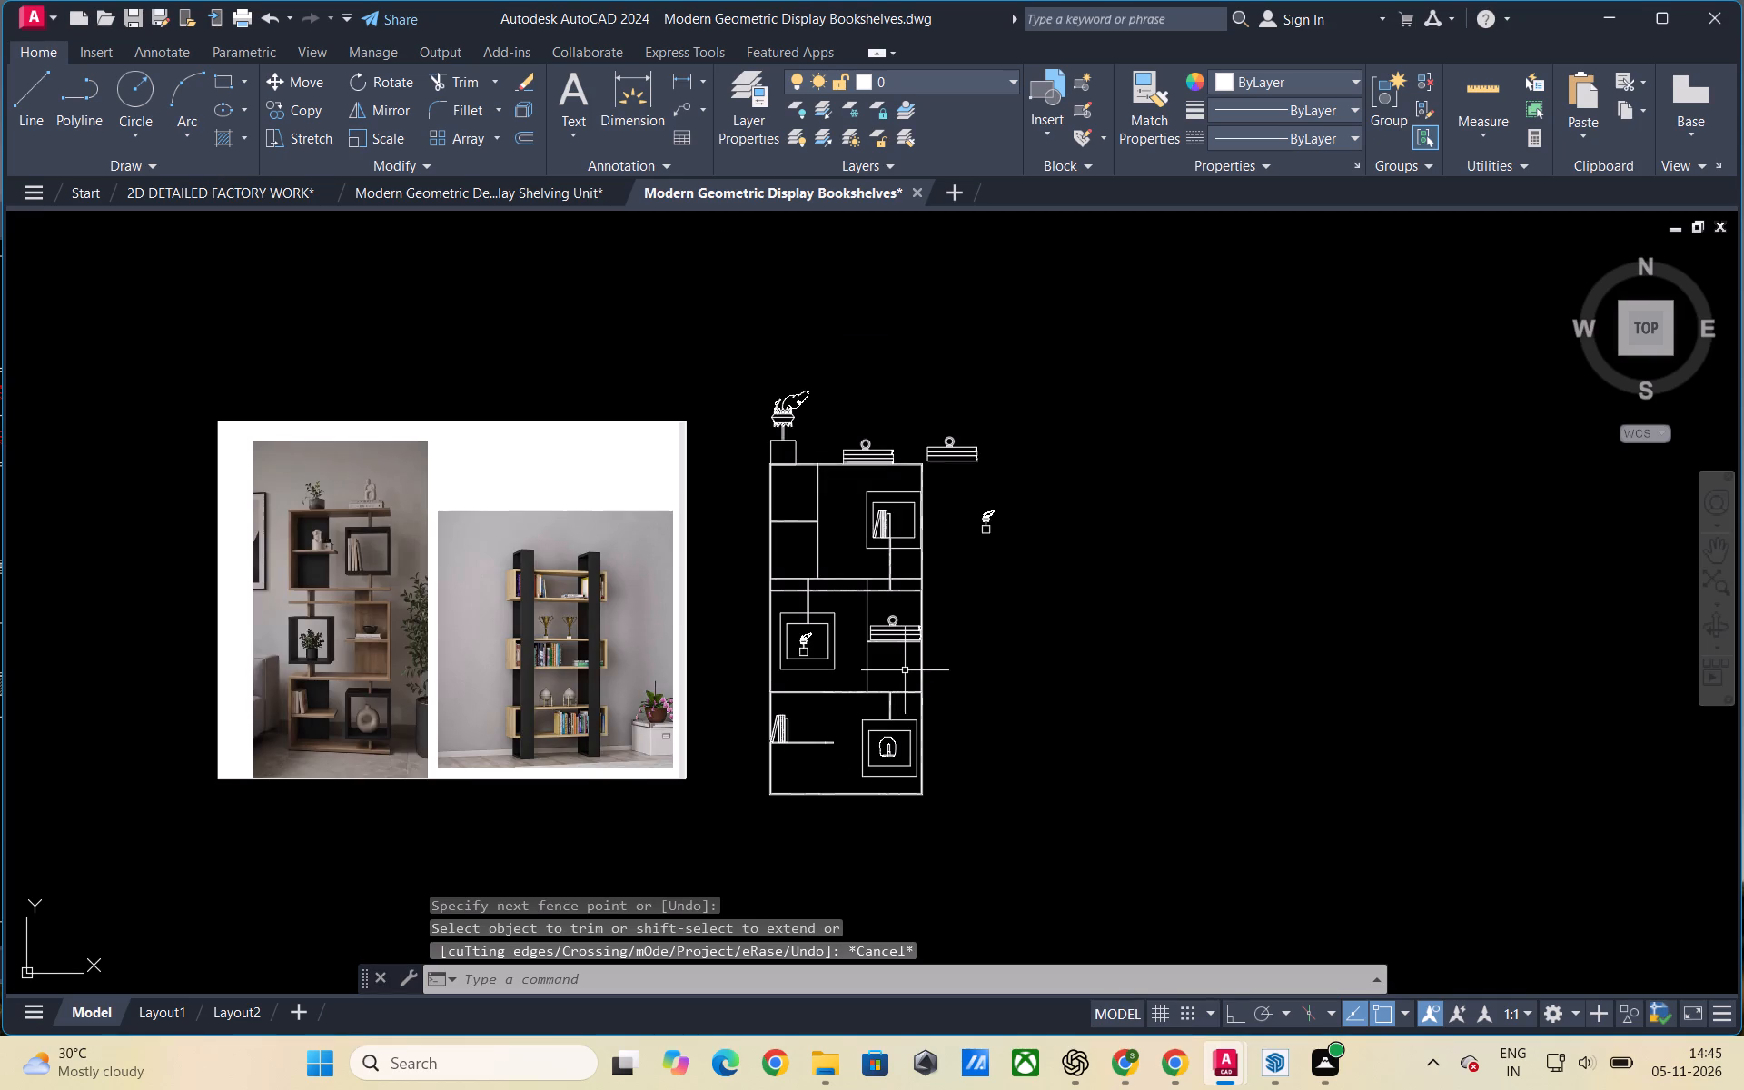
pyautogui.scroll(1, 842, 707)
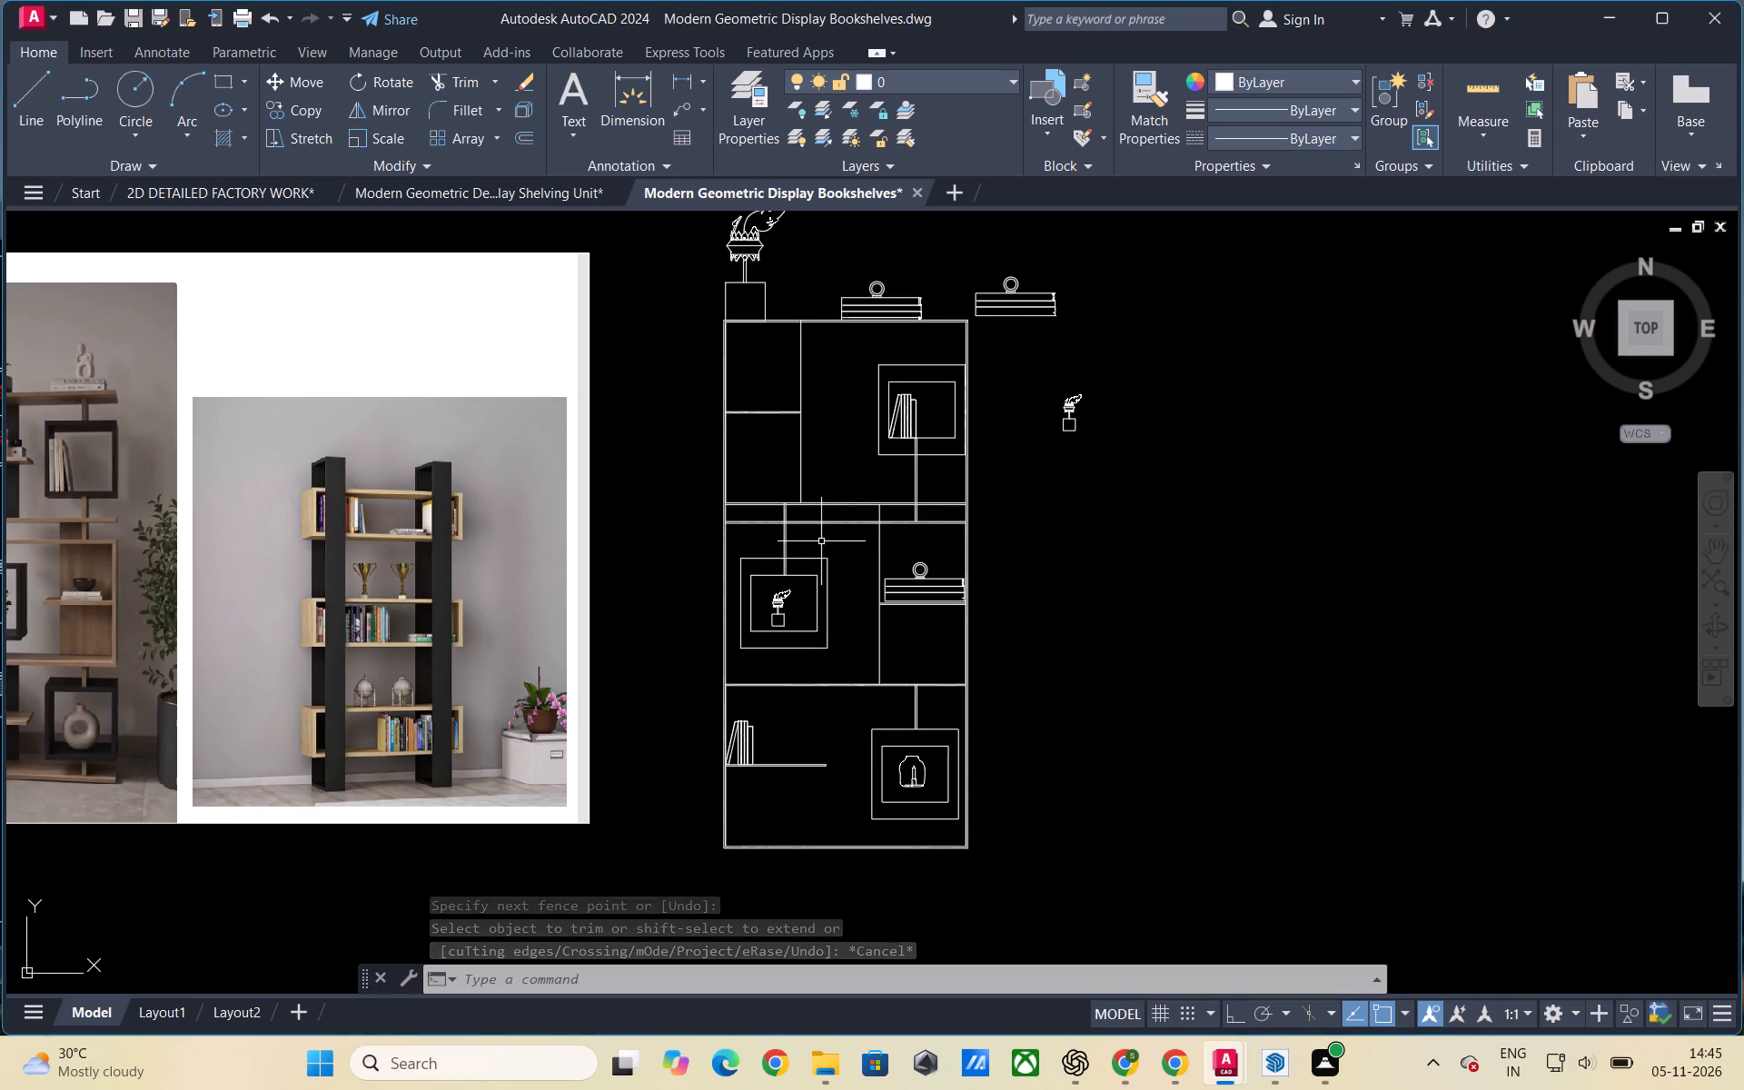
pyautogui.press('Escape')
pyautogui.click(812, 546)
pyautogui.click(775, 534)
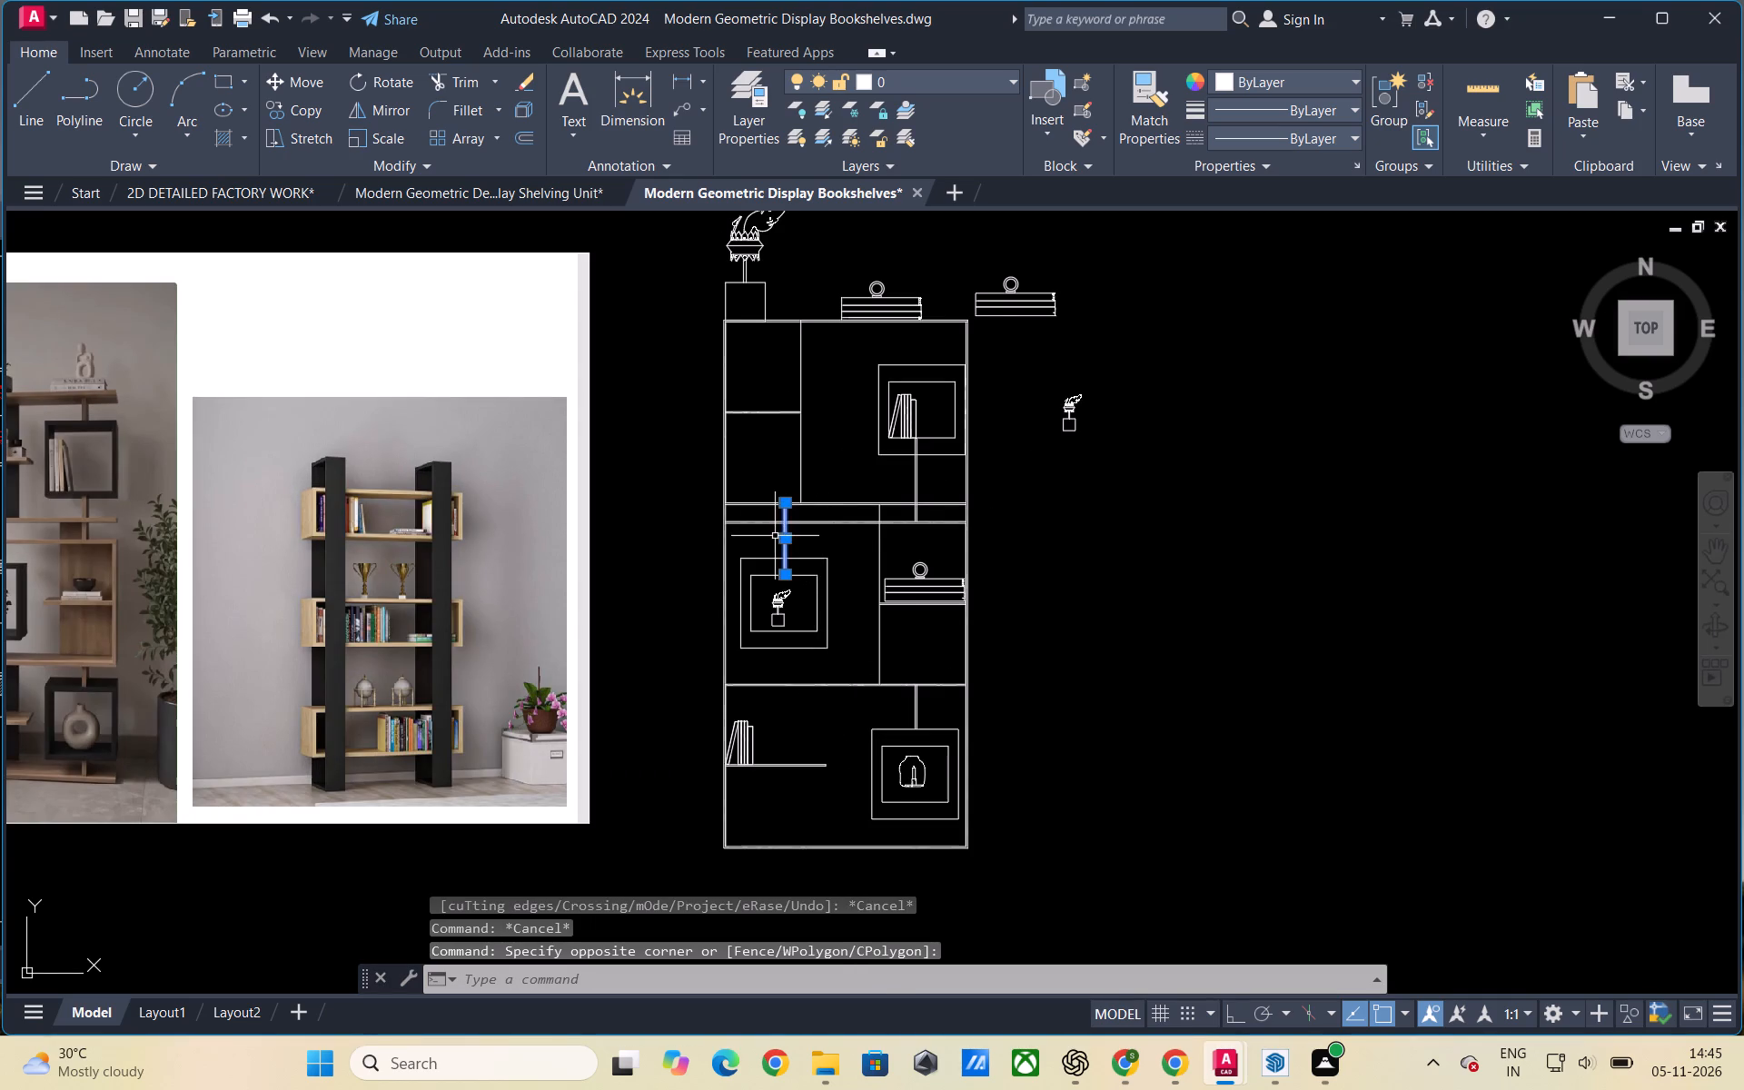
pyautogui.rightClick(775, 536)
pyautogui.click(874, 195)
pyautogui.scroll(-1, 995, 593)
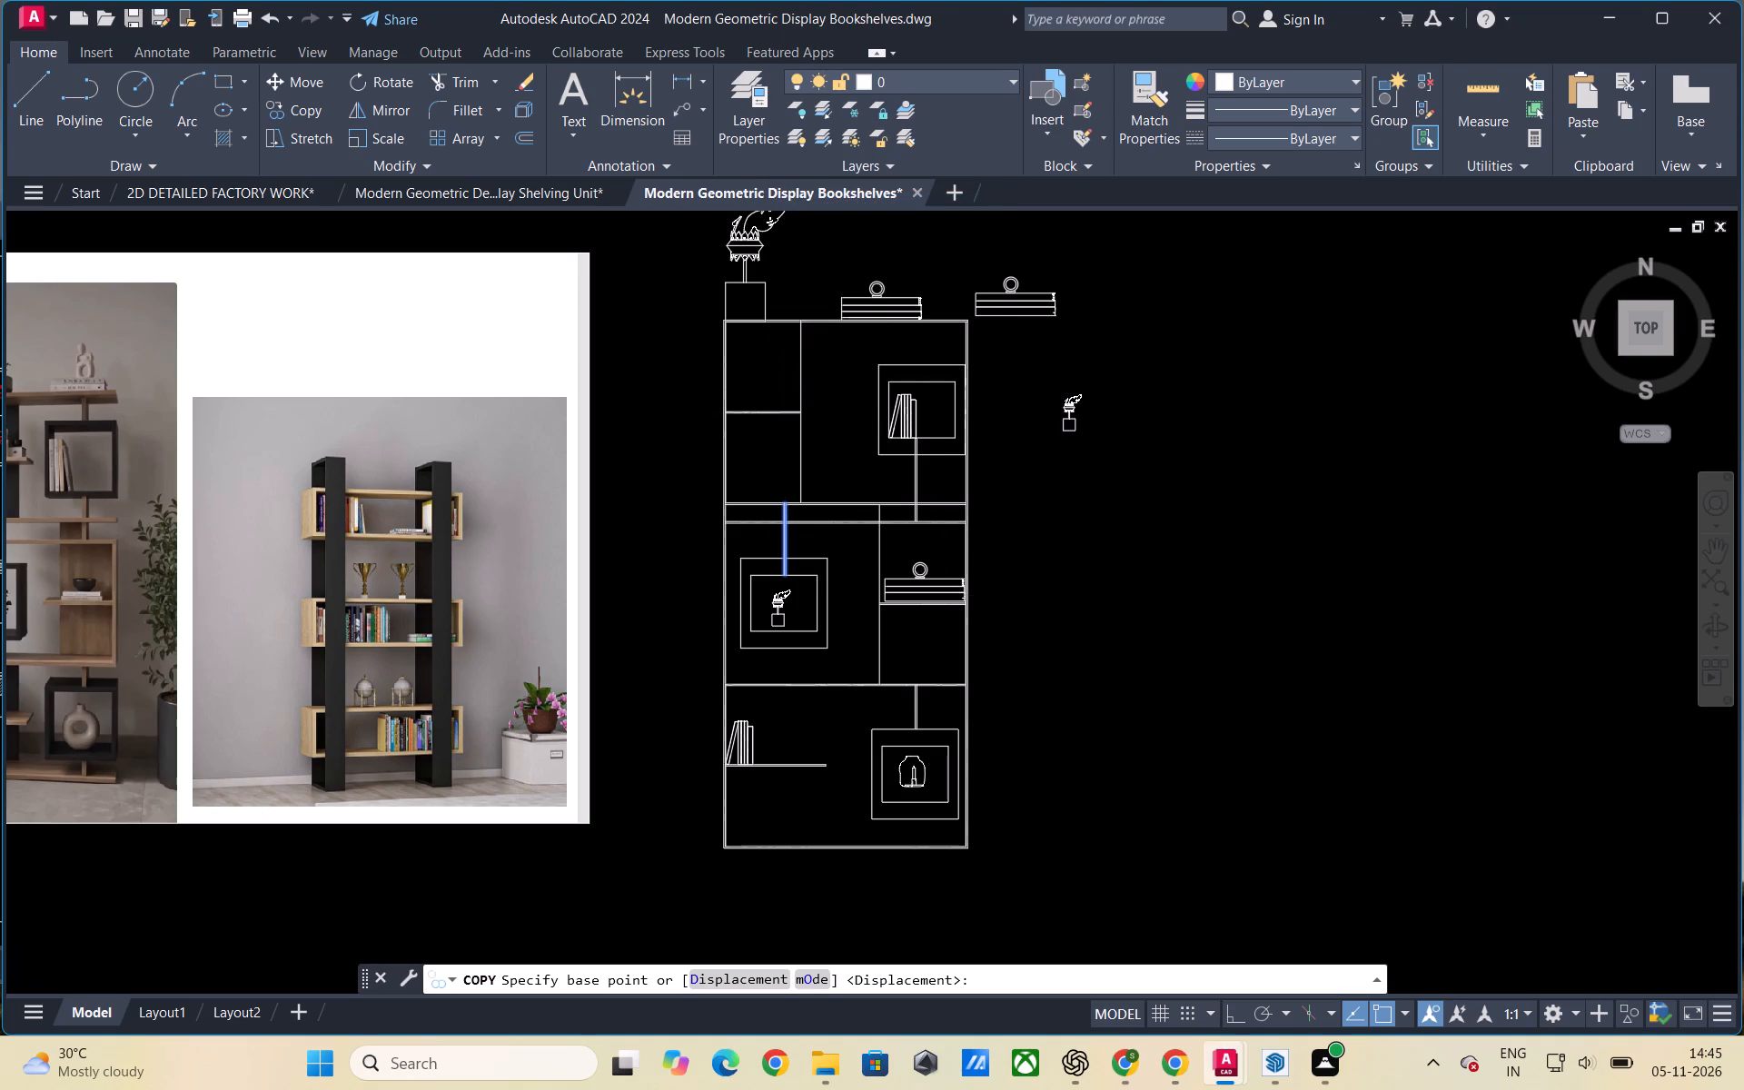
pyautogui.scroll(2, 877, 595)
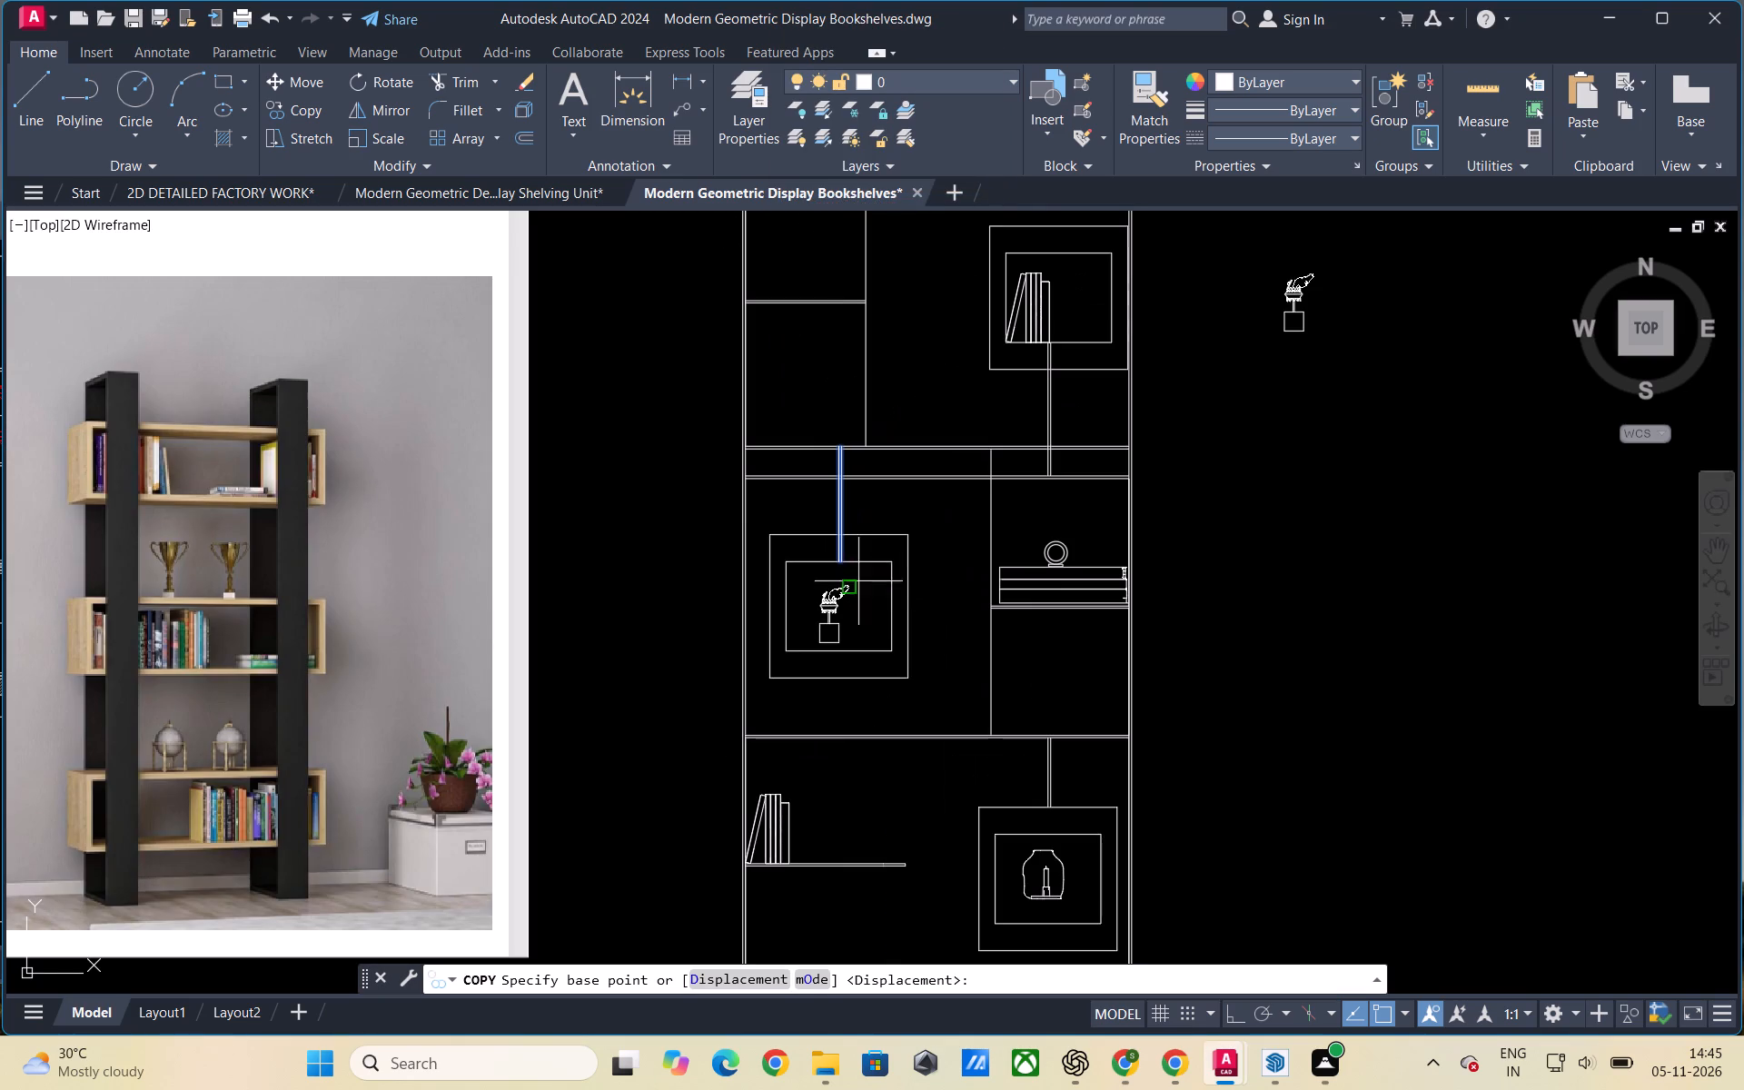
pyautogui.click(839, 566)
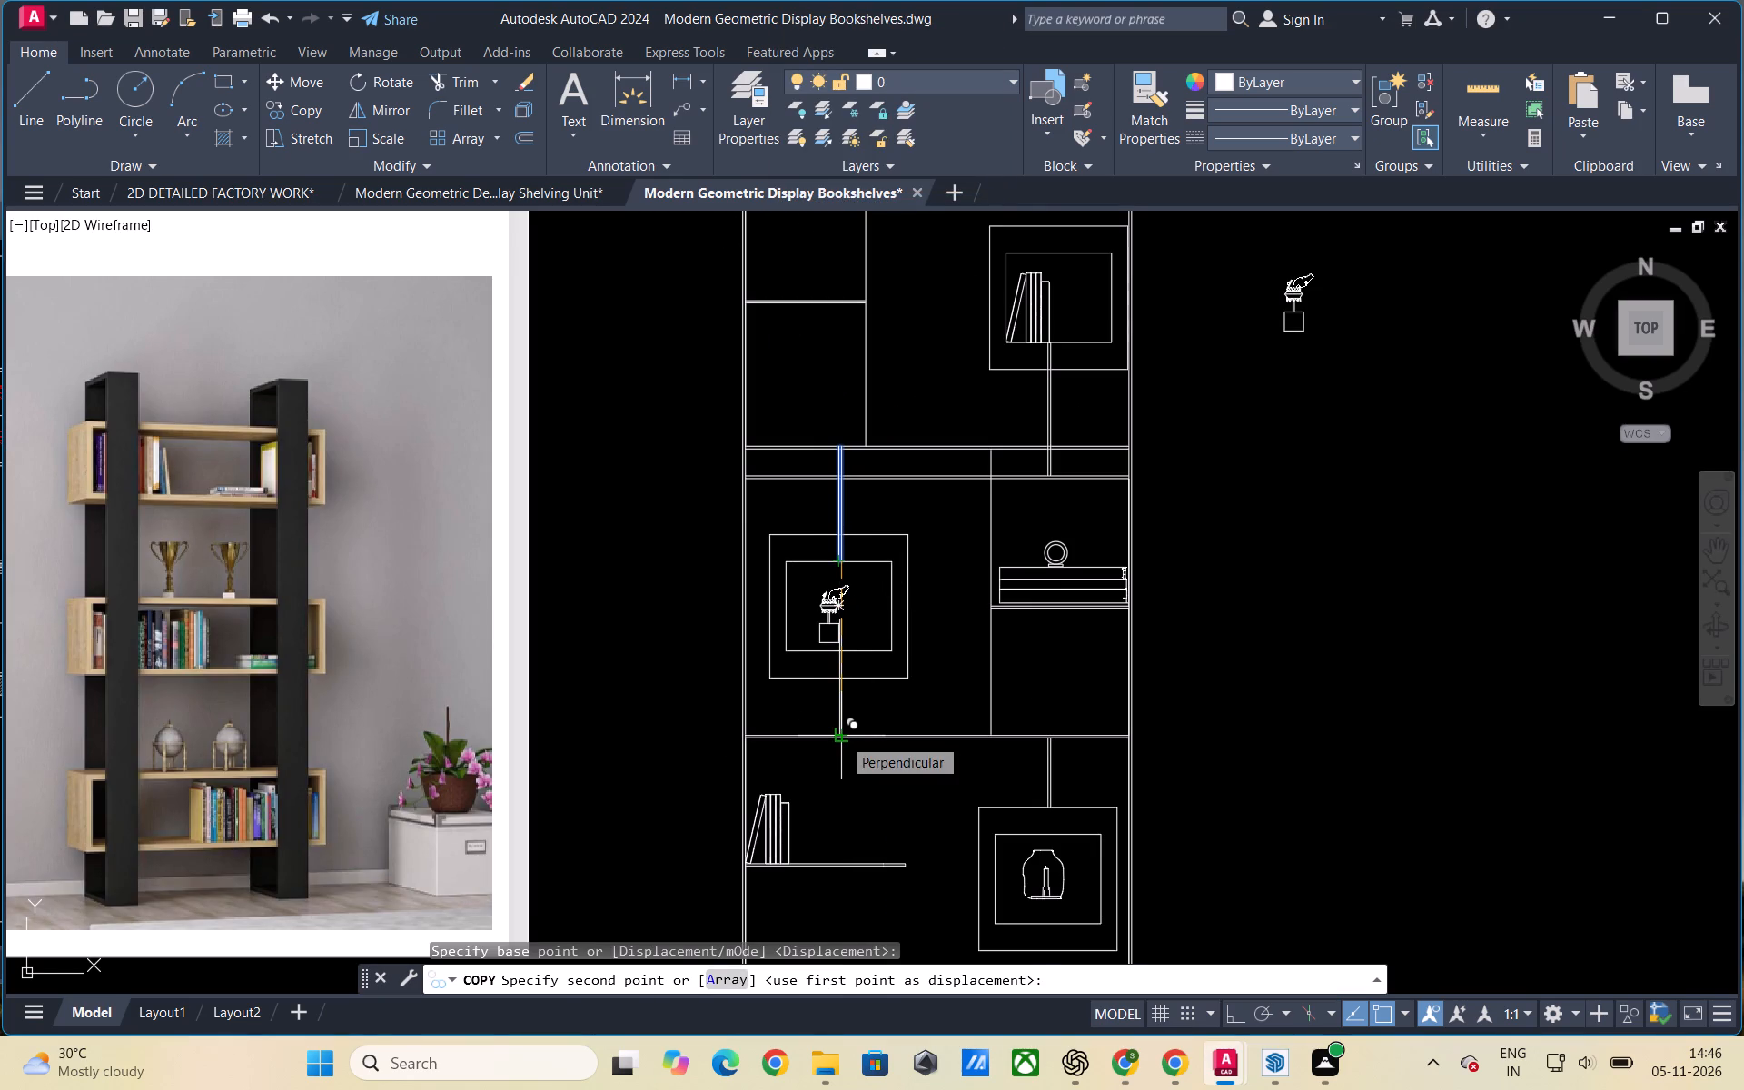
pyautogui.click(842, 737)
pyautogui.press('Escape')
pyautogui.press('Escape')
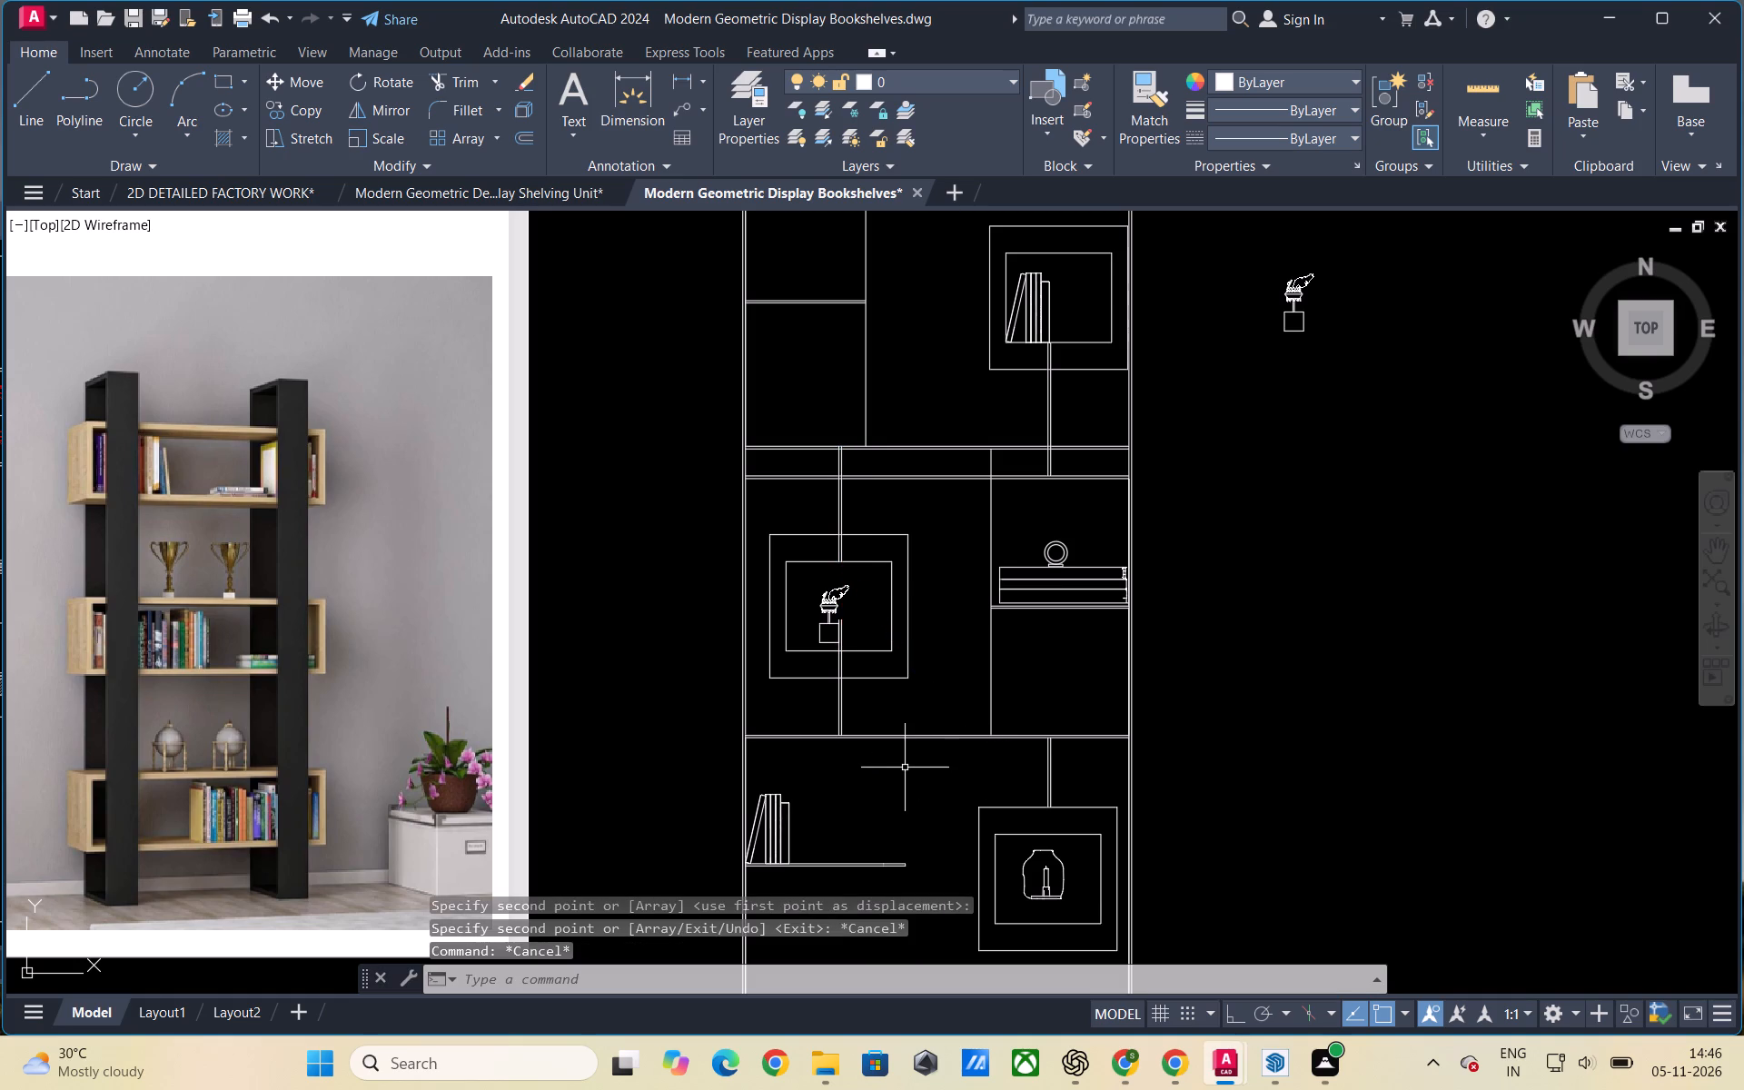
# Trim the copied support lines inside the planter frame back to the inner frame's bottom edge.
pyautogui.press('t')
pyautogui.press('r')
pyautogui.press('Return')
pyautogui.press('Return')
pyautogui.scroll(2, 858, 645)
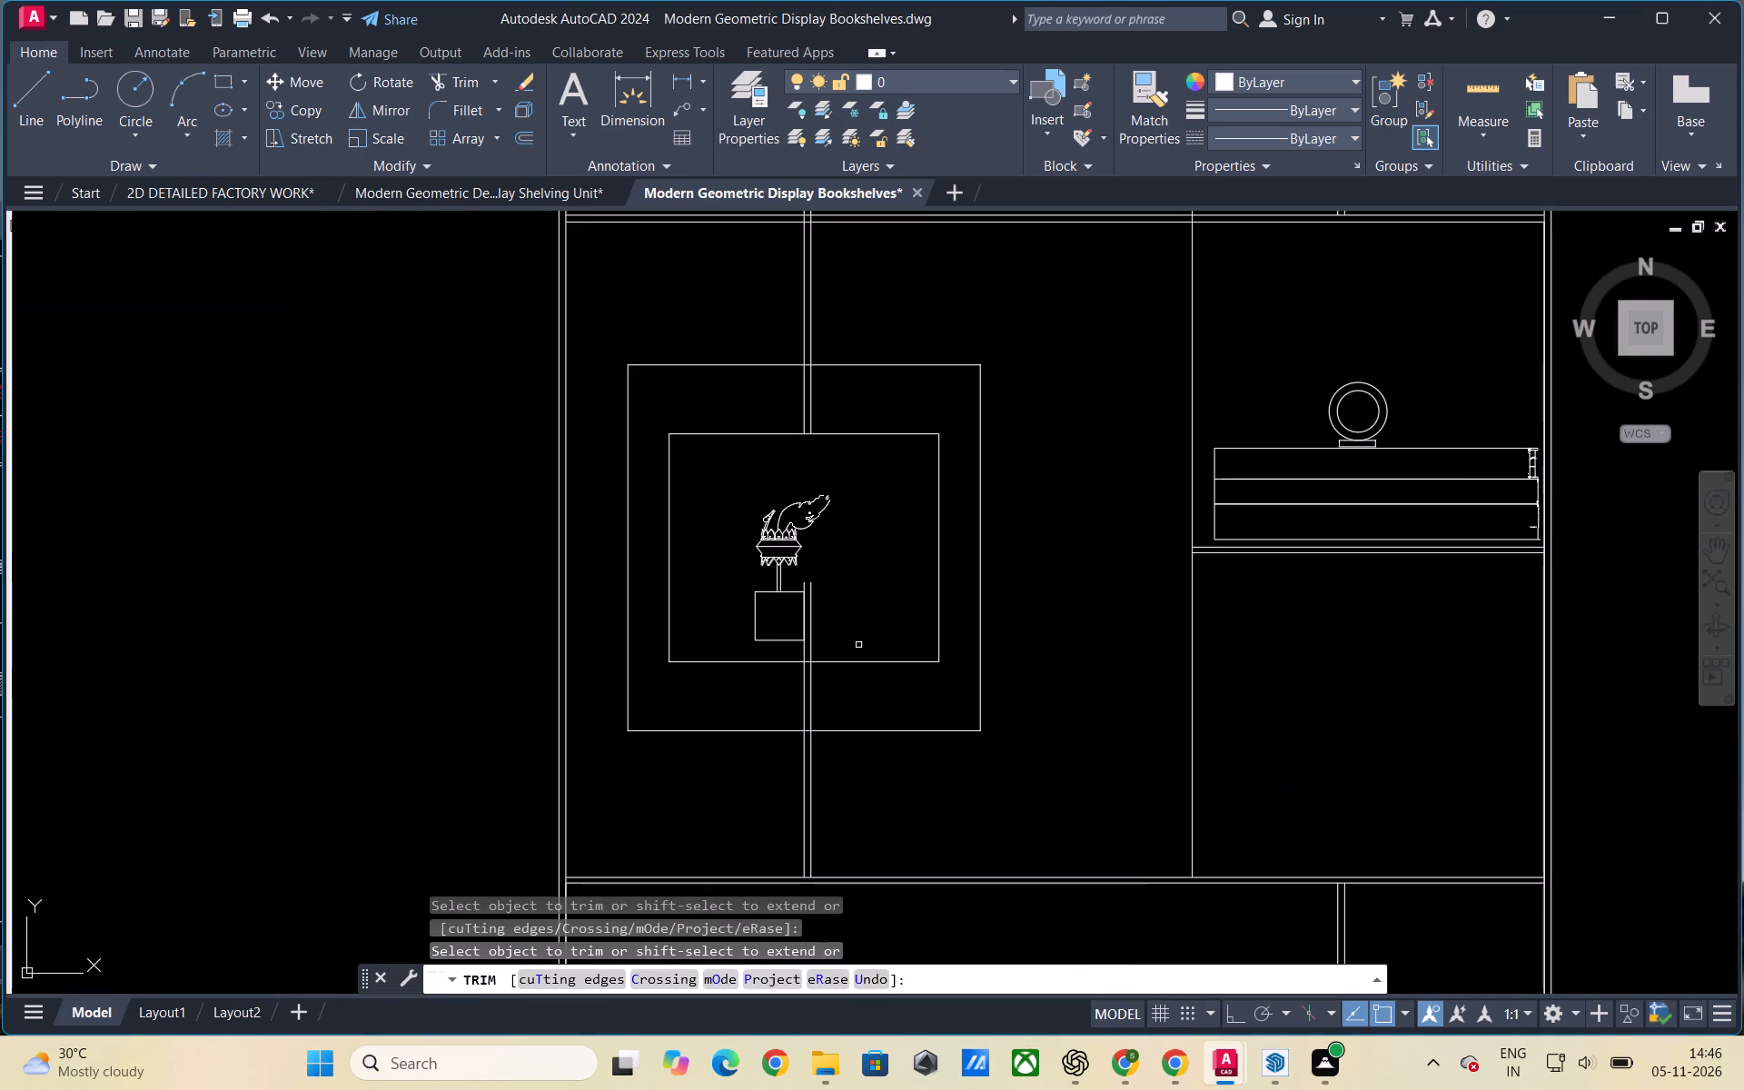
pyautogui.click(849, 633)
pyautogui.click(787, 652)
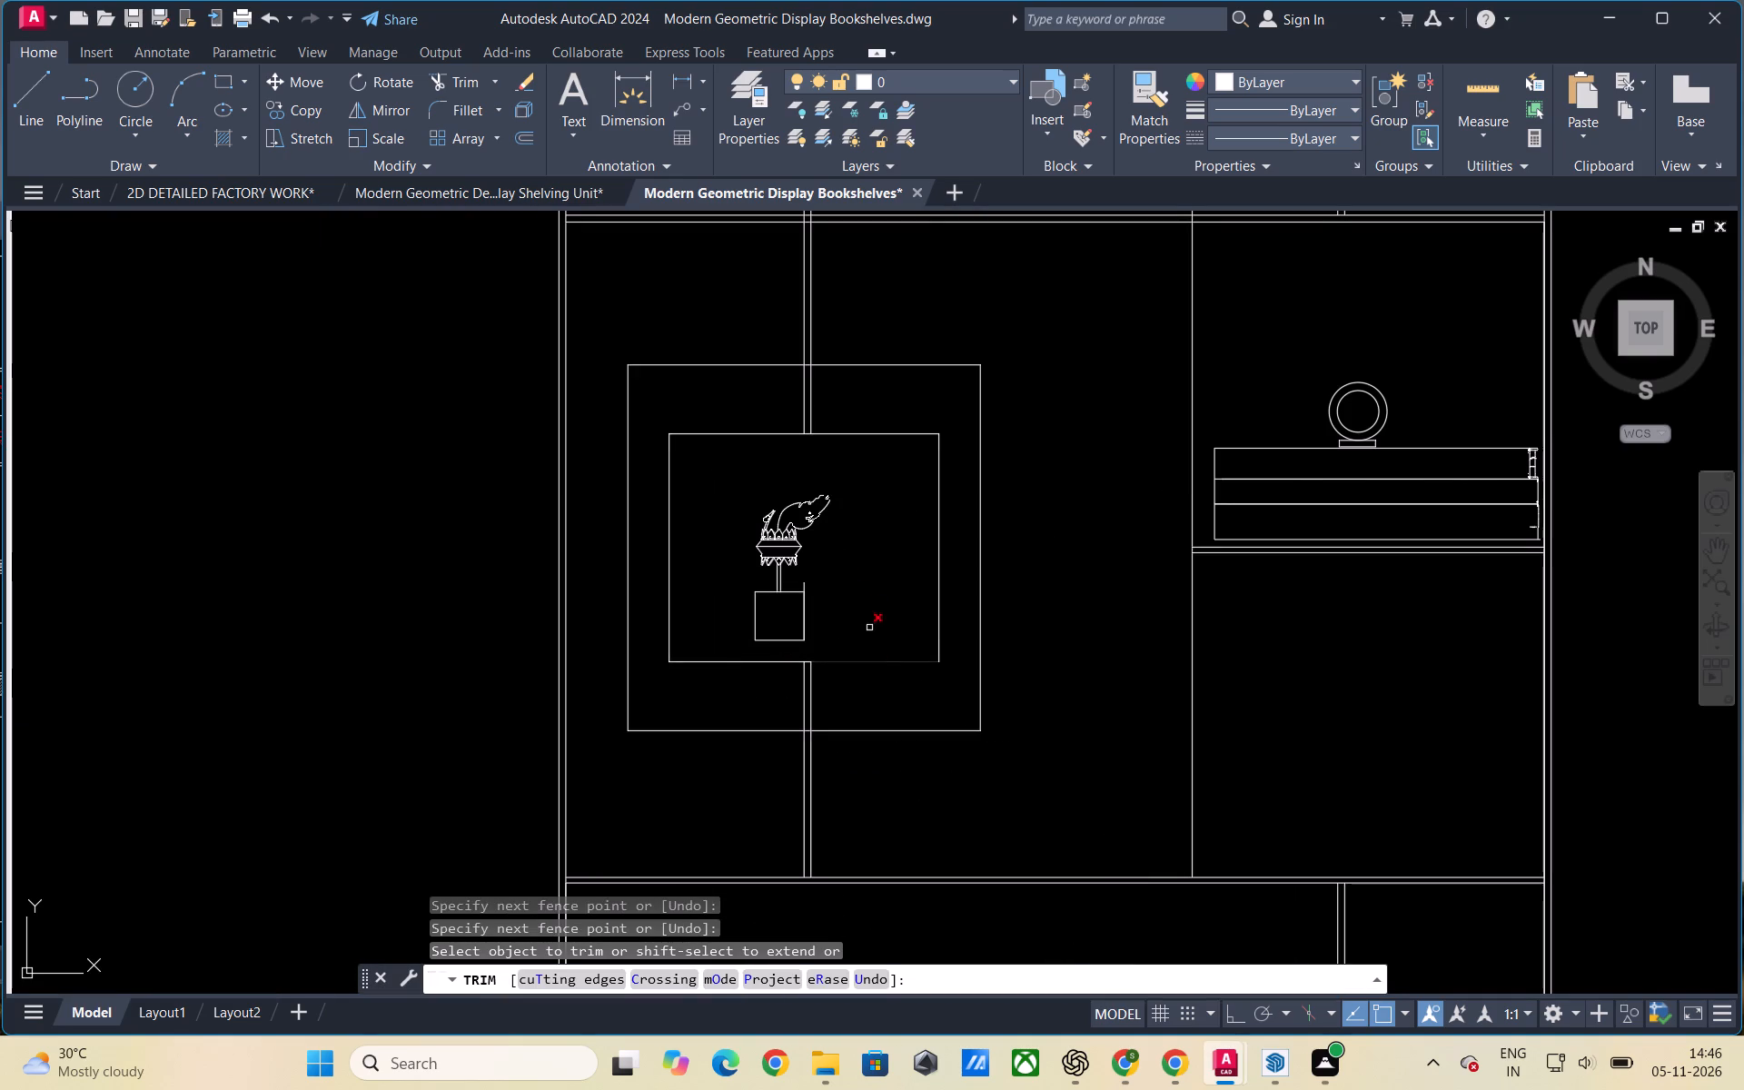
pyautogui.click(799, 585)
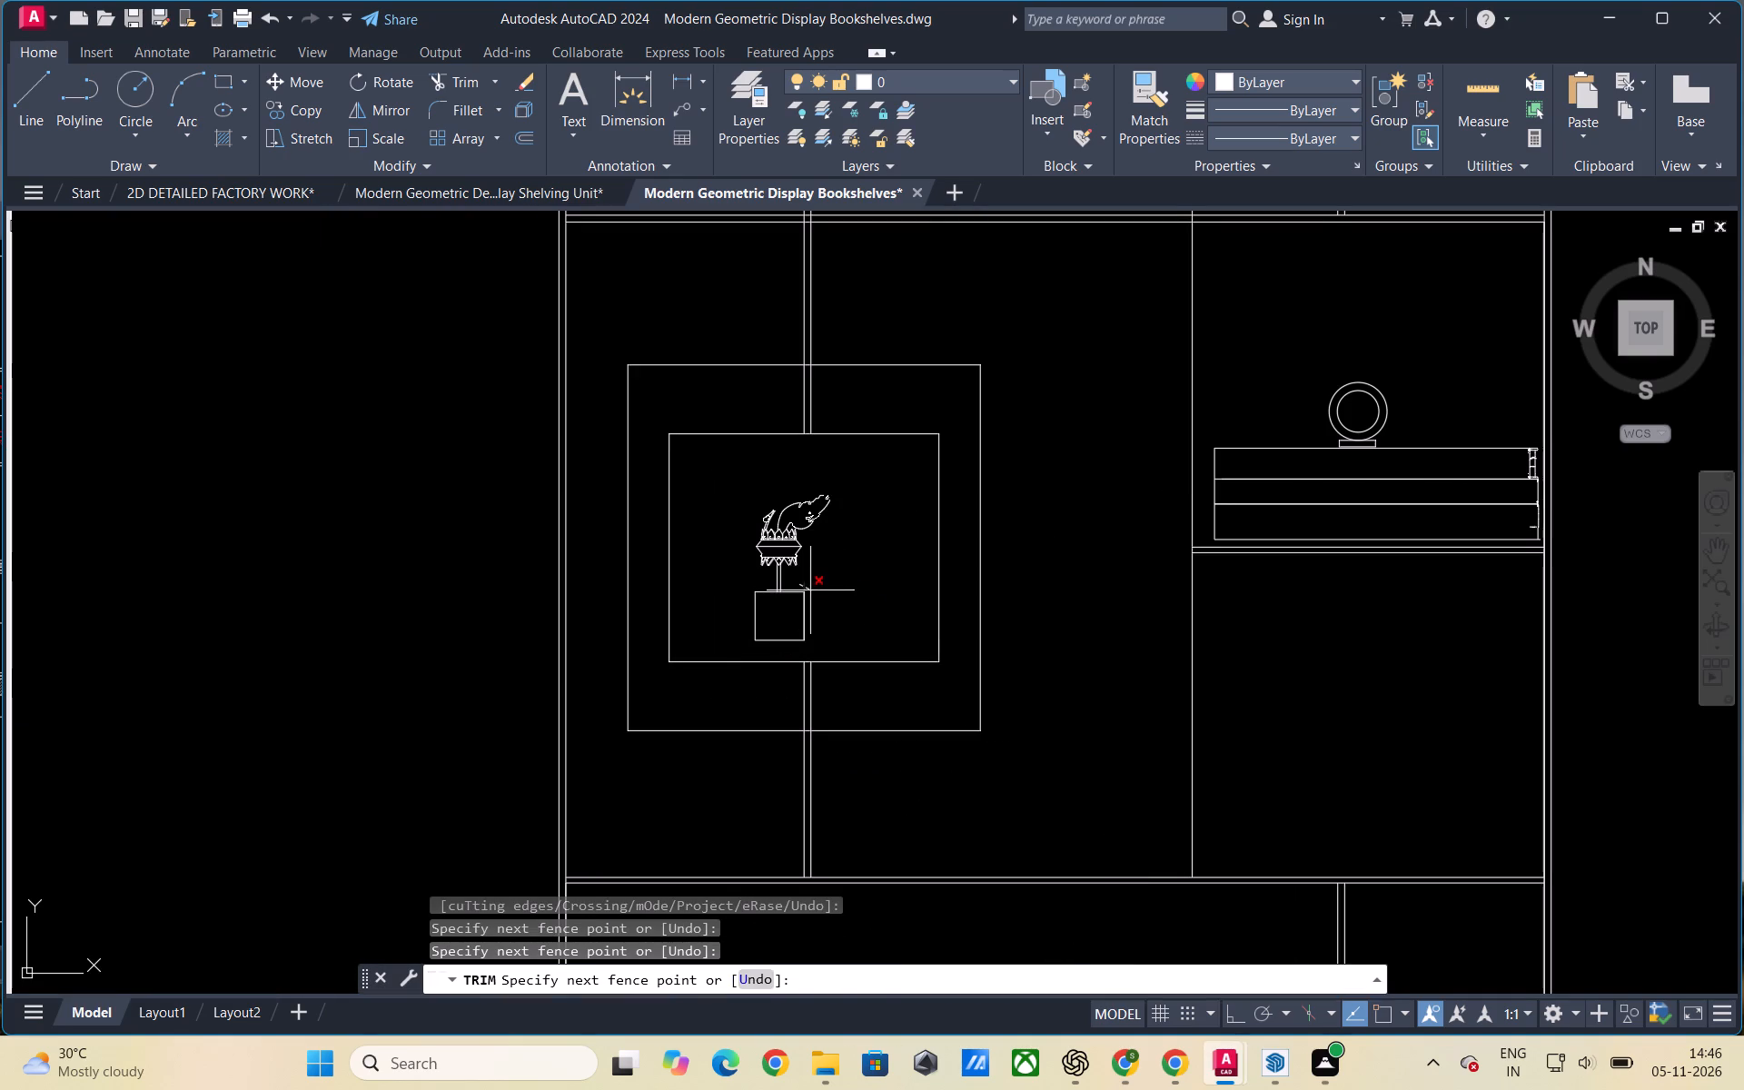
pyautogui.click(811, 590)
pyautogui.scroll(-3, 859, 598)
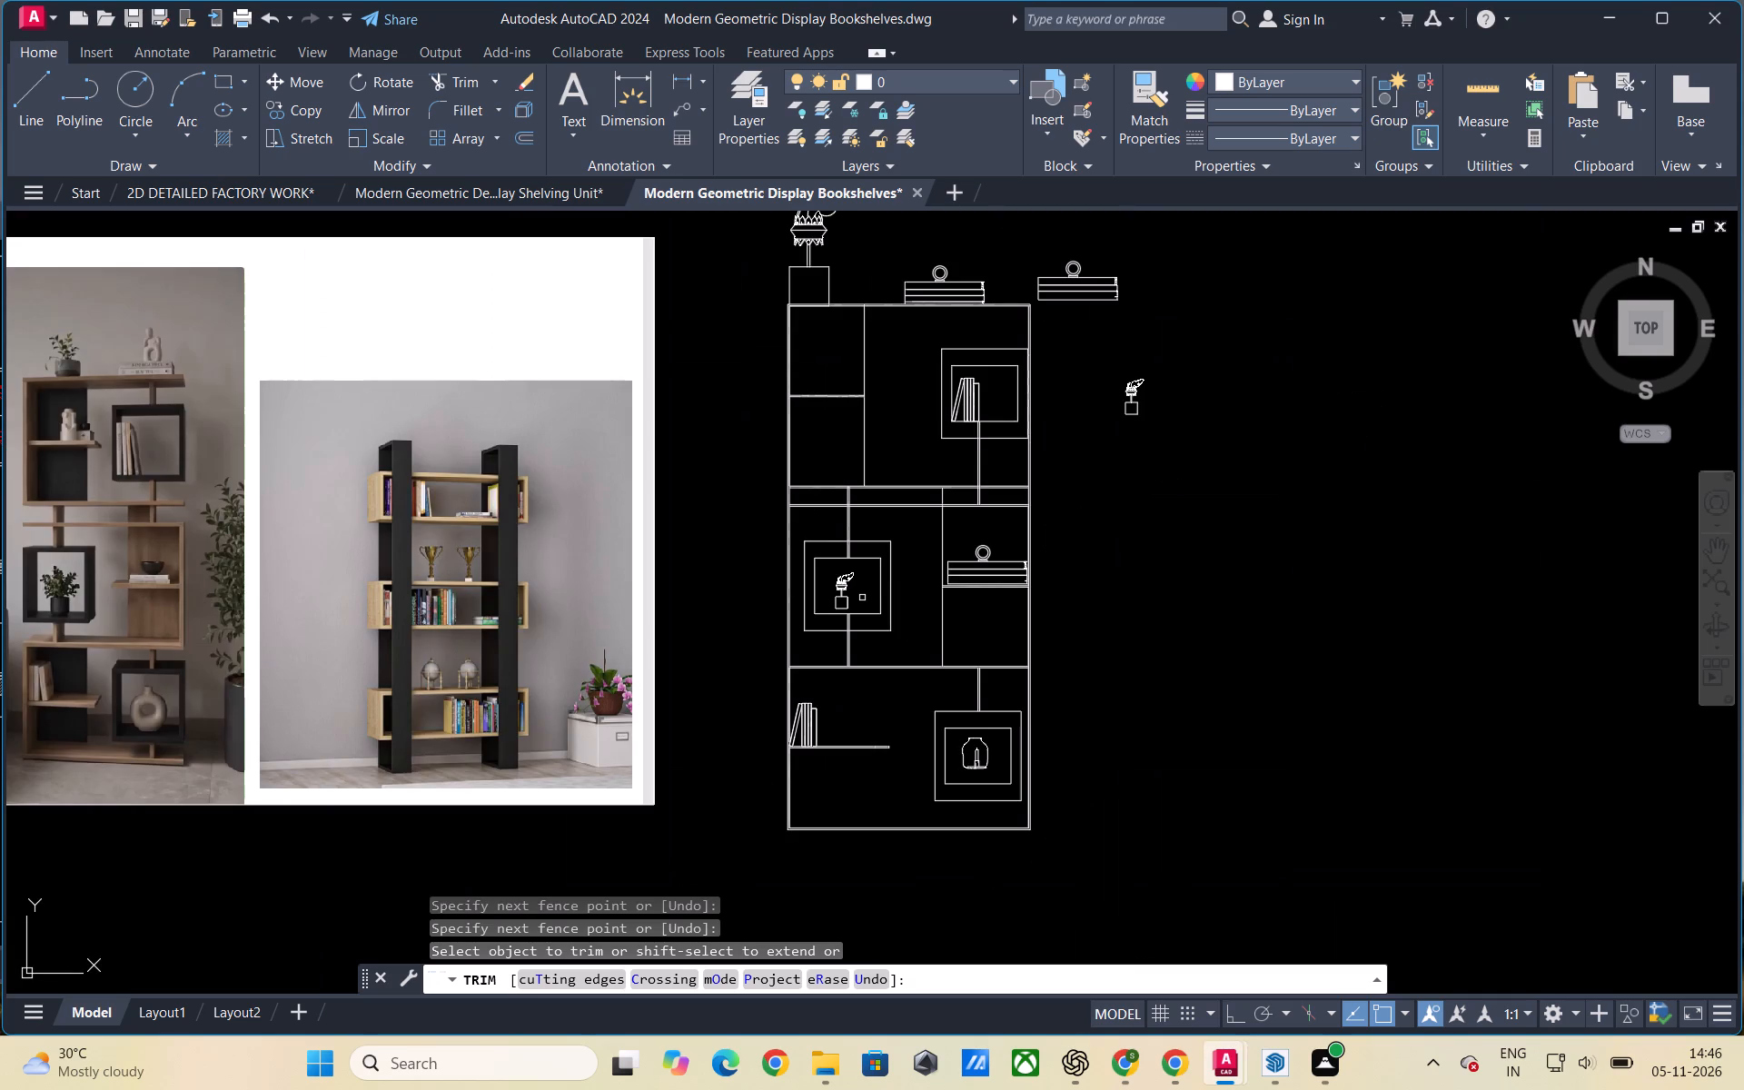
pyautogui.scroll(1, 874, 647)
pyautogui.click(855, 608)
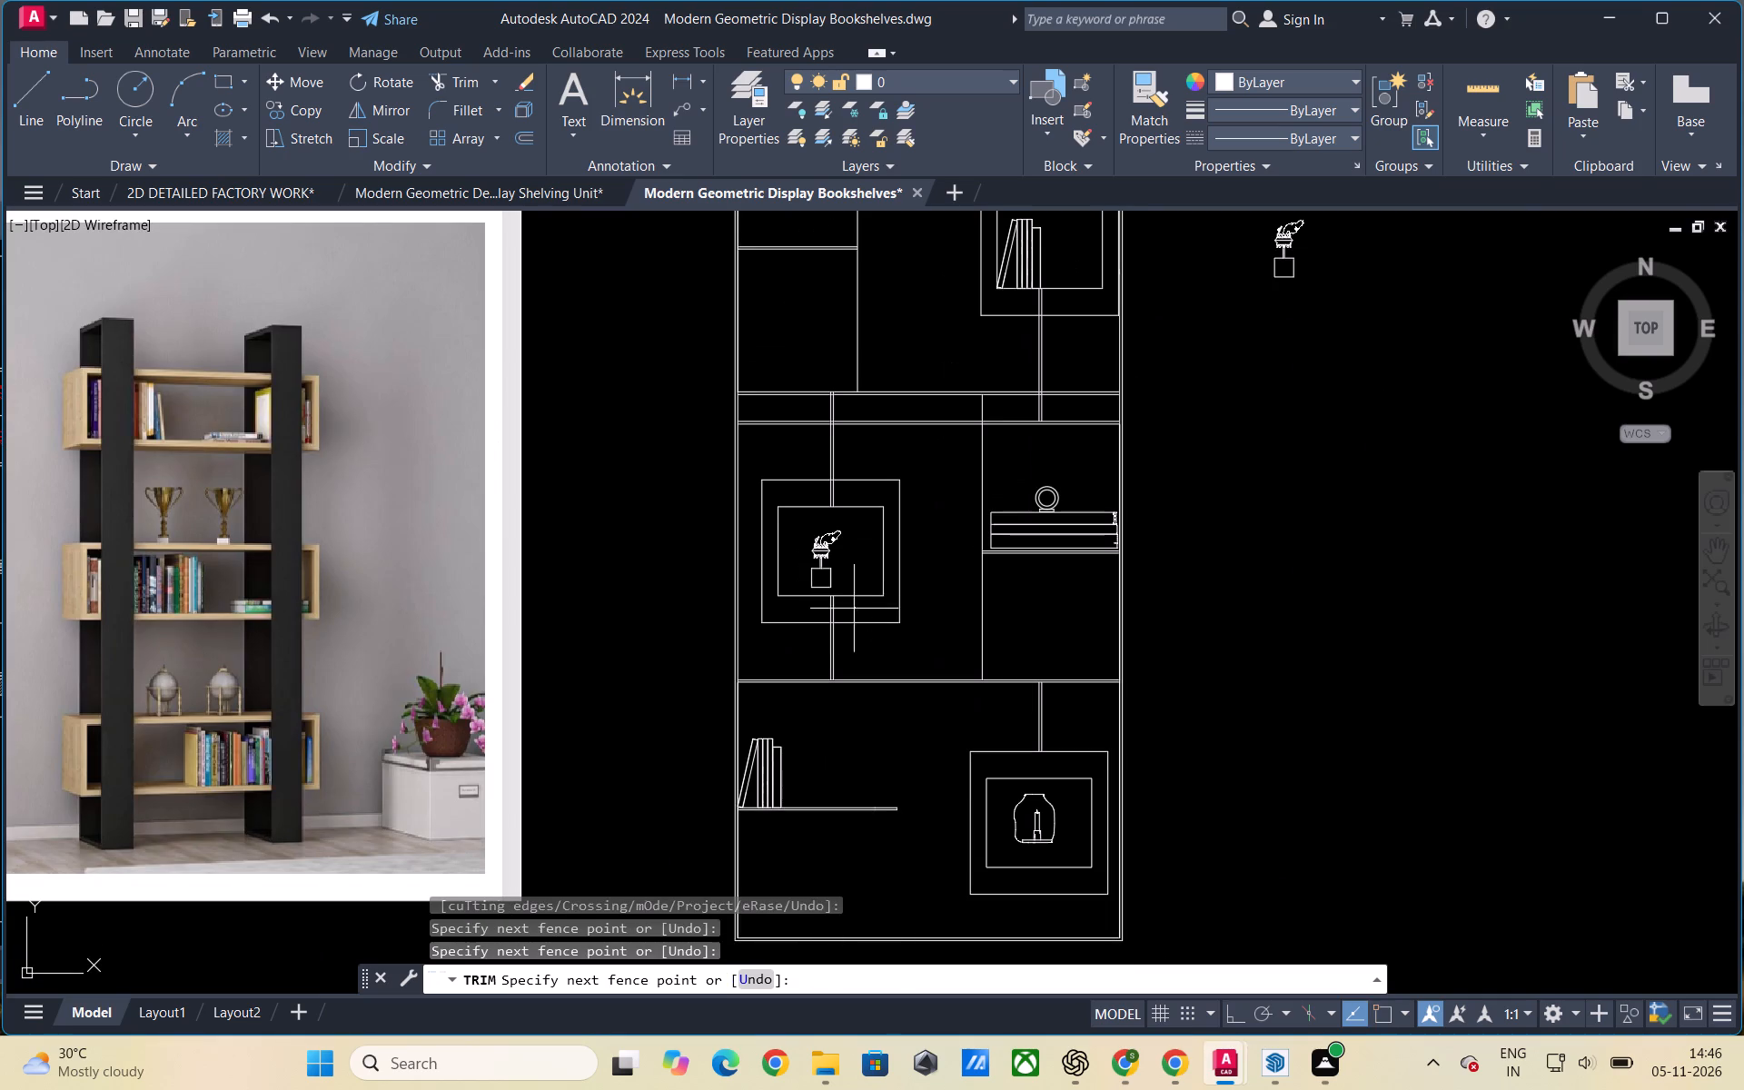
pyautogui.click(812, 609)
pyautogui.scroll(-1, 864, 674)
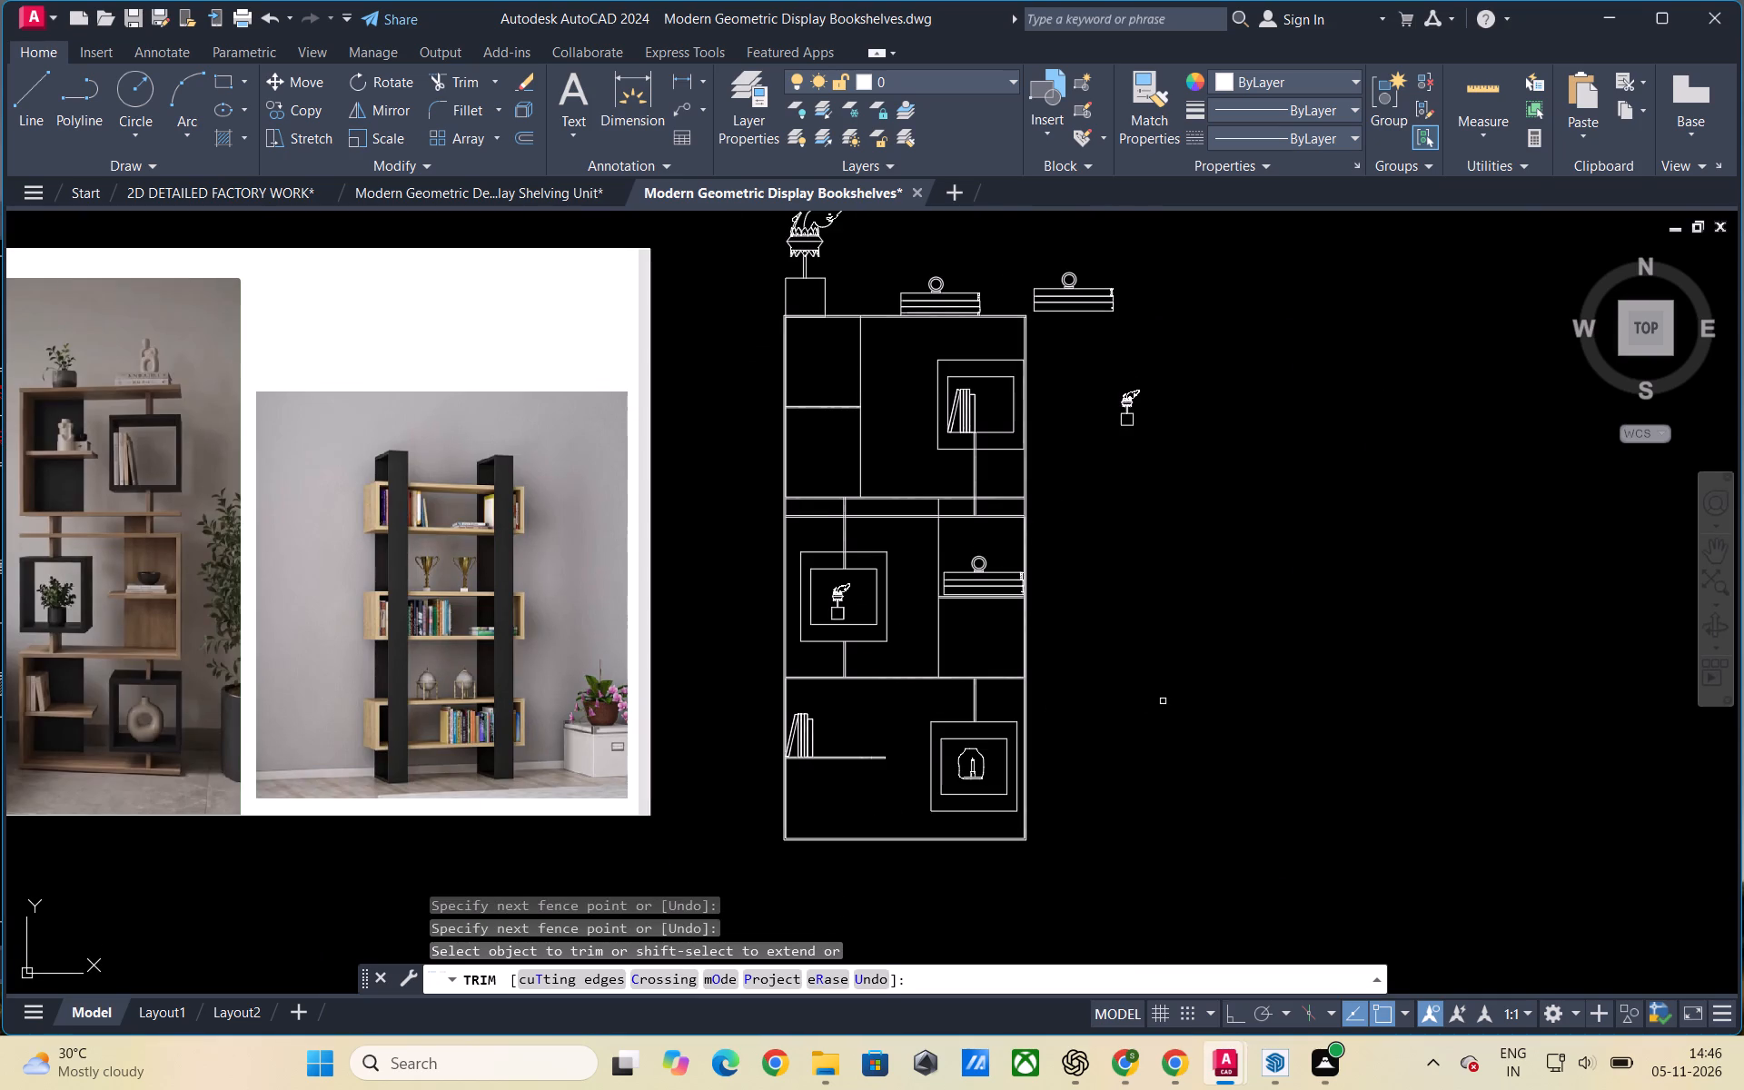
pyautogui.press('Escape')
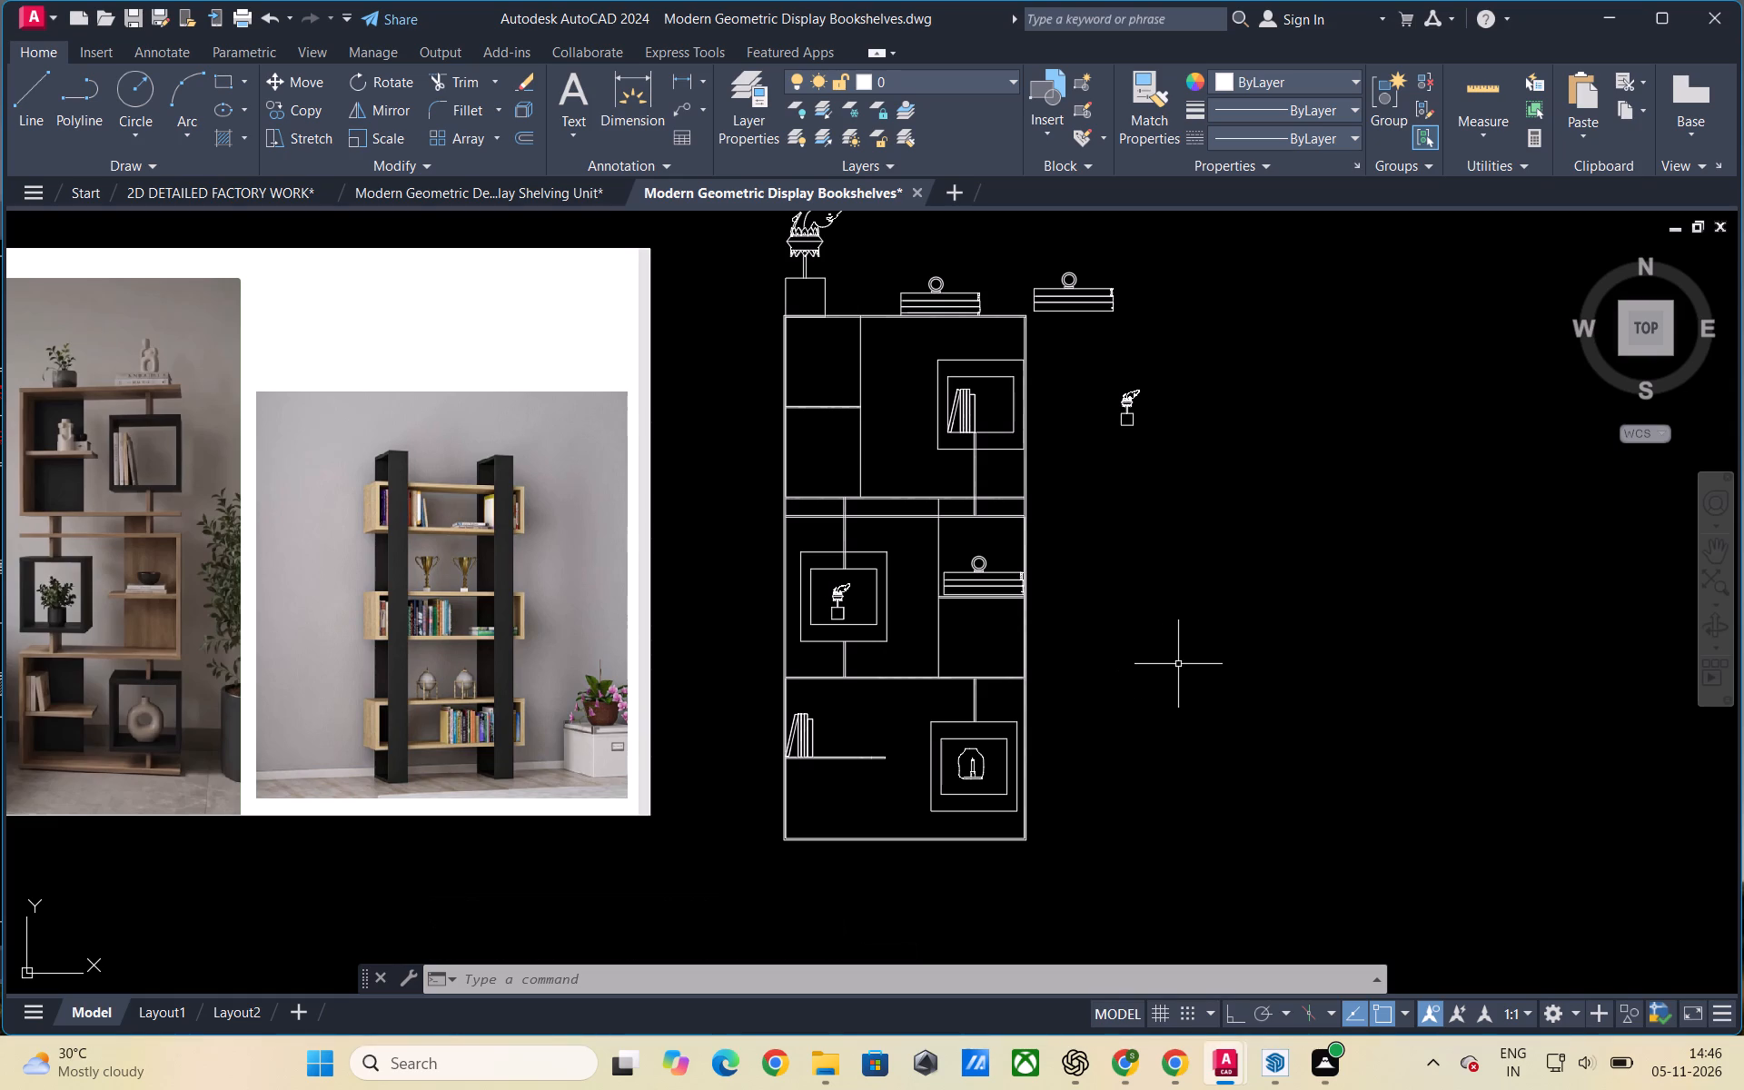
pyautogui.press('Escape')
# Delete the spare book stack and the spare planter standing outside the bookshelf.
pyautogui.scroll(-2, 1204, 694)
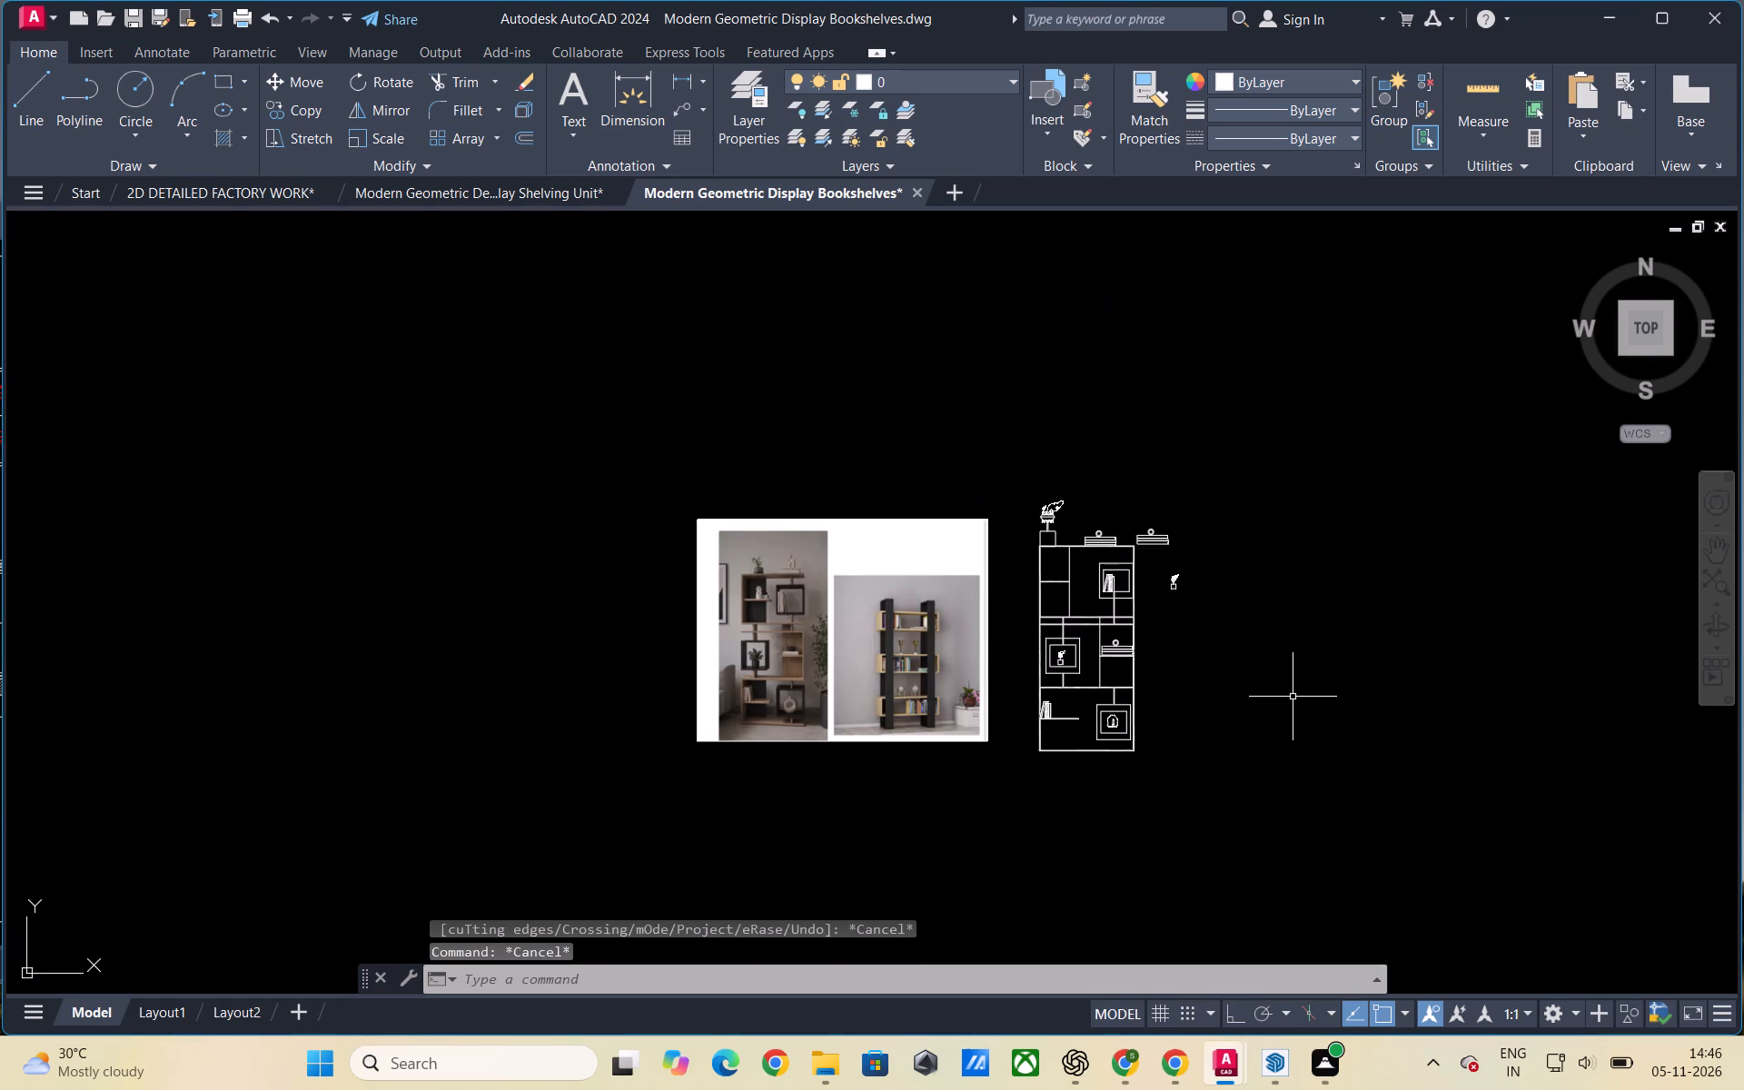
pyautogui.scroll(2, 1293, 696)
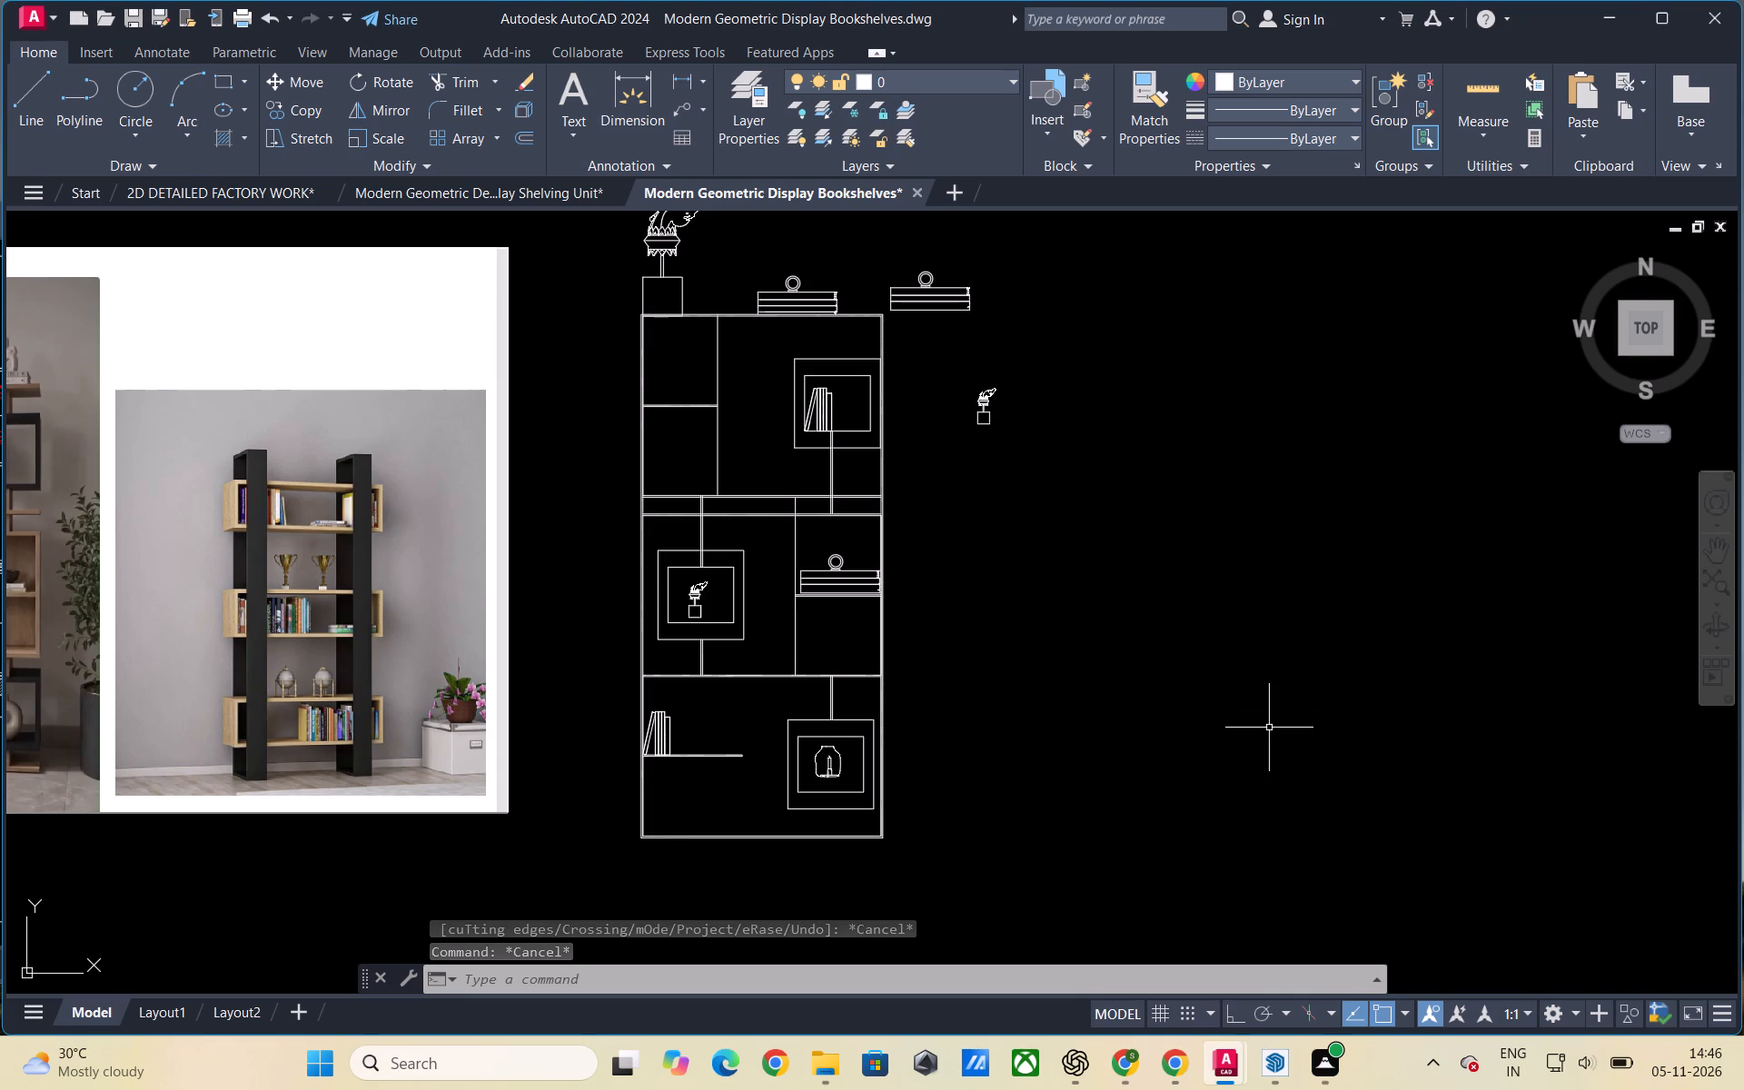
pyautogui.scroll(-1, 1269, 728)
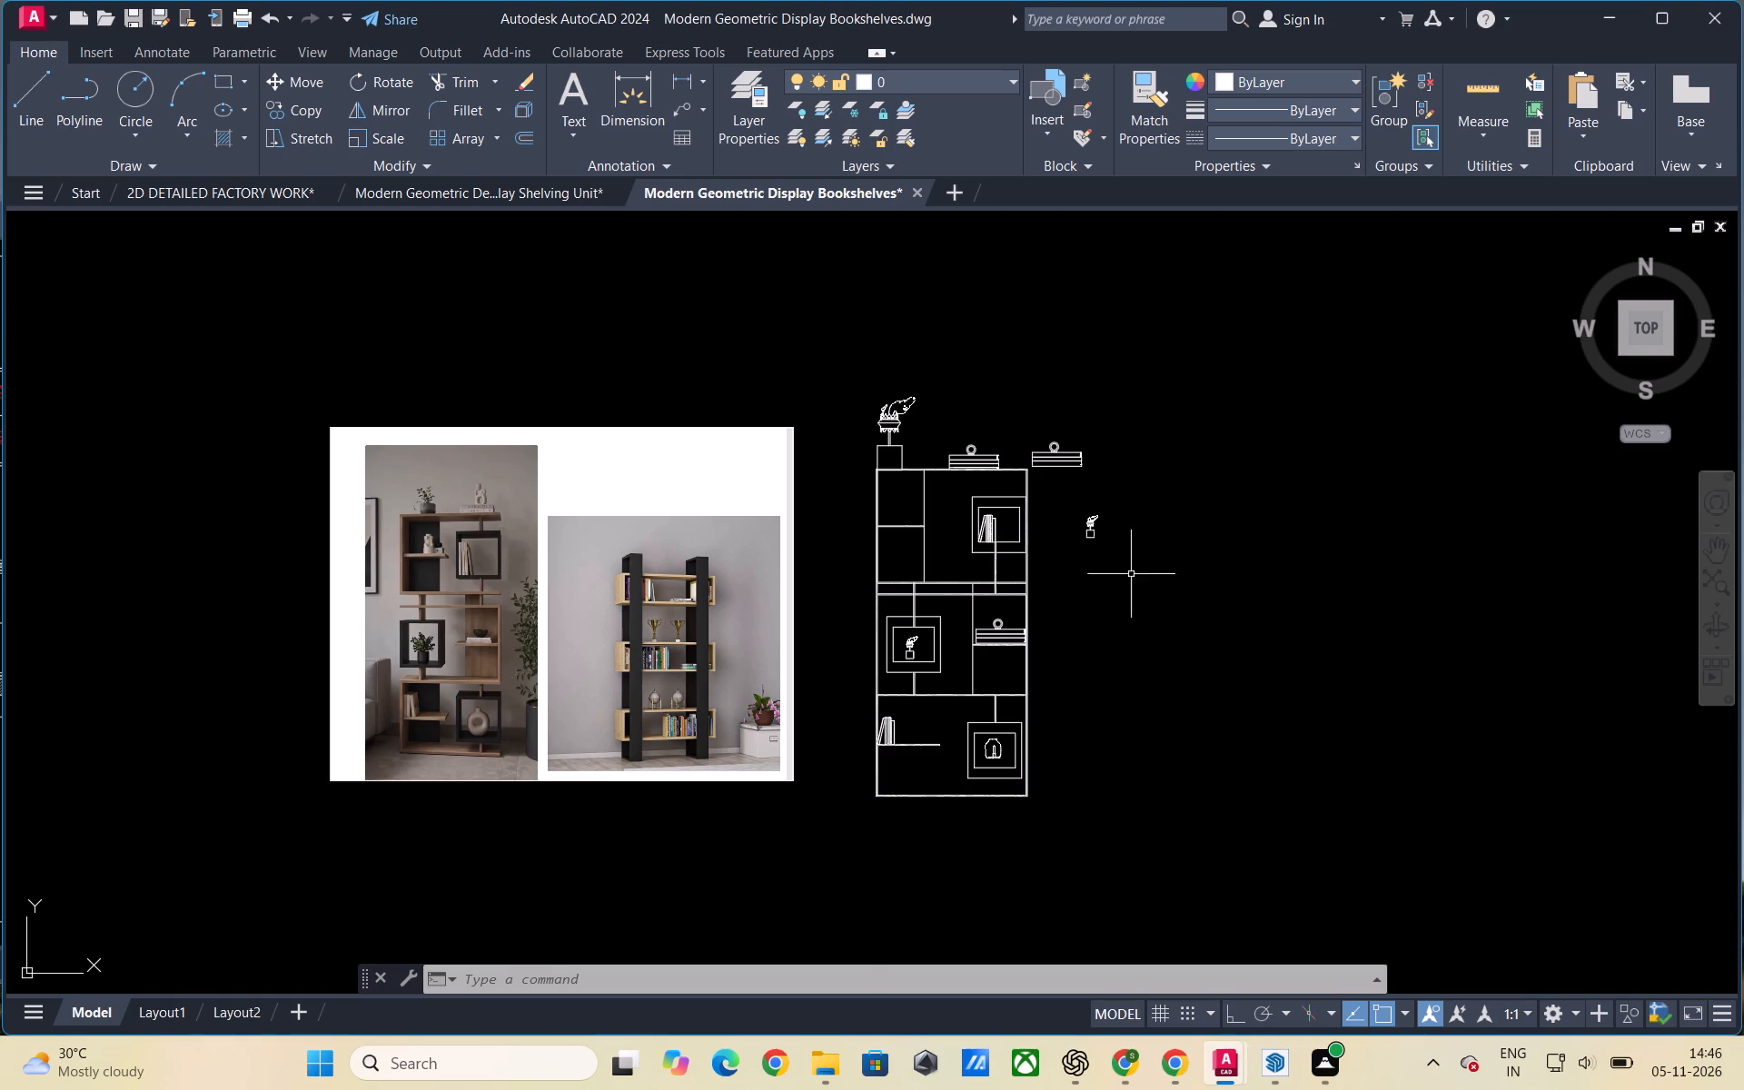
pyautogui.moveTo(1131, 574); pyautogui.dragTo(1126, 559)
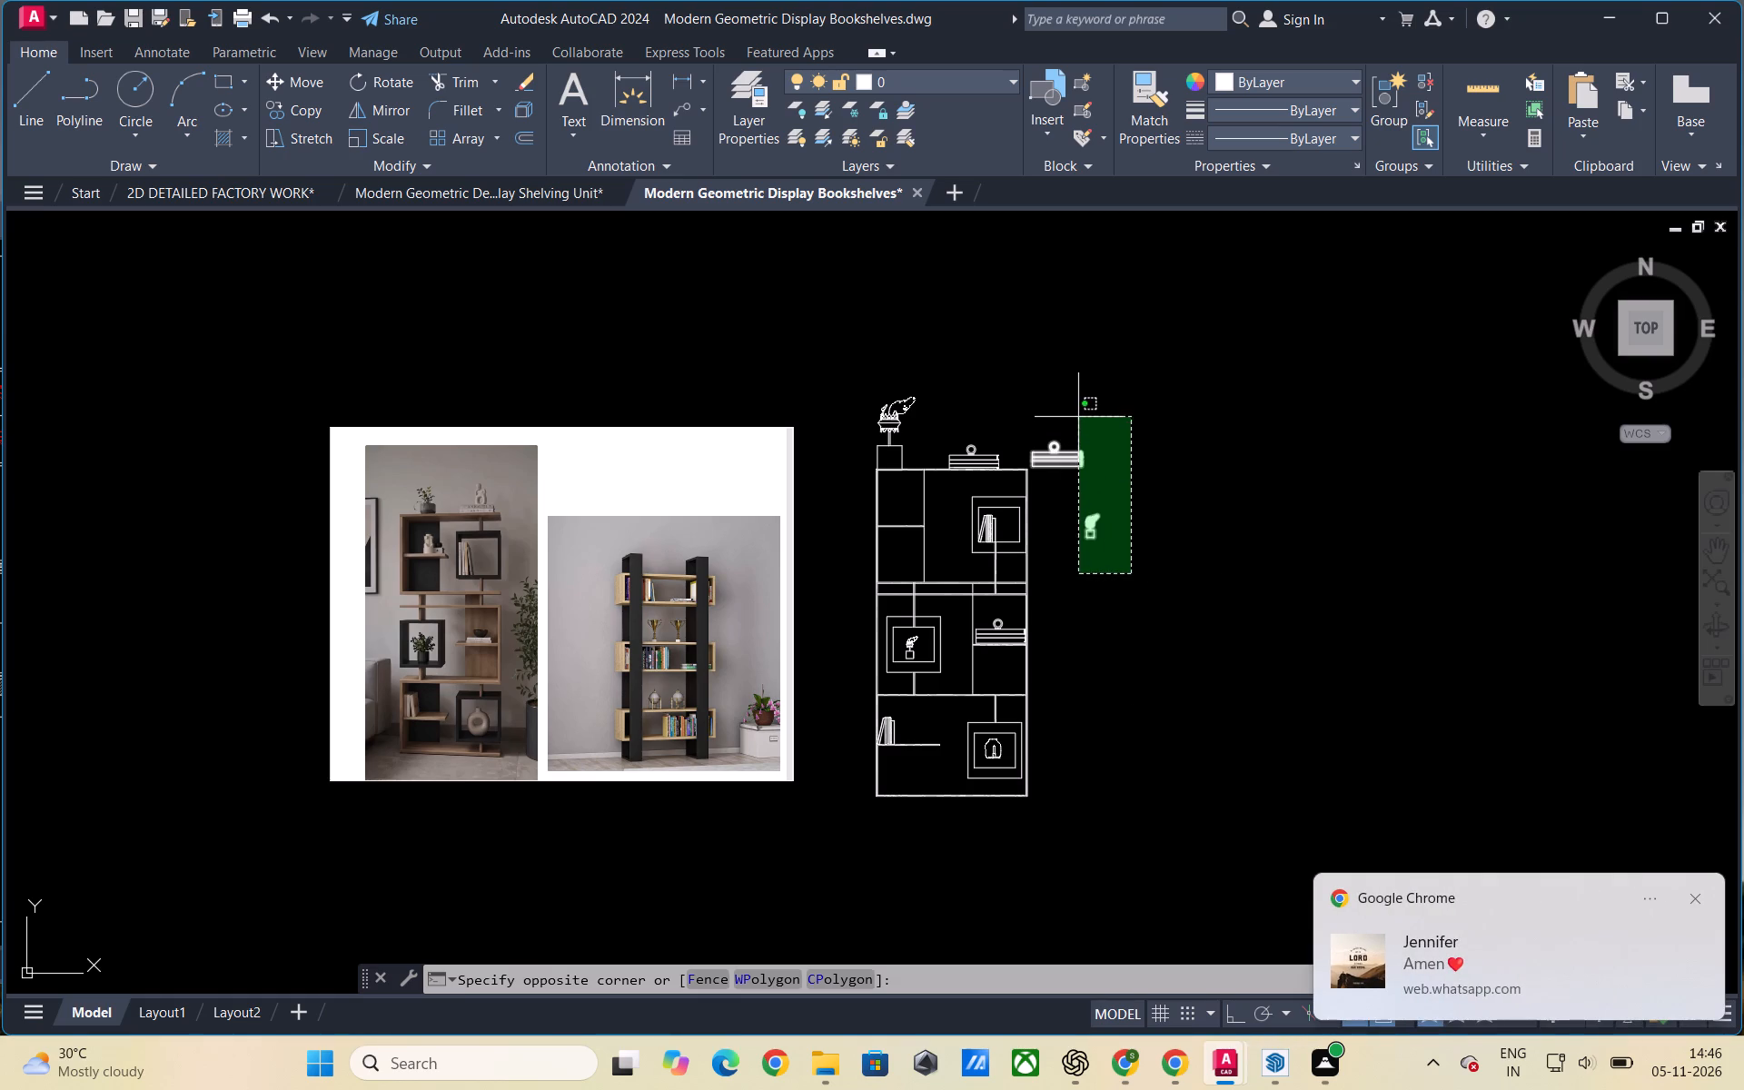
pyautogui.click(1071, 411)
pyautogui.press('Delete')
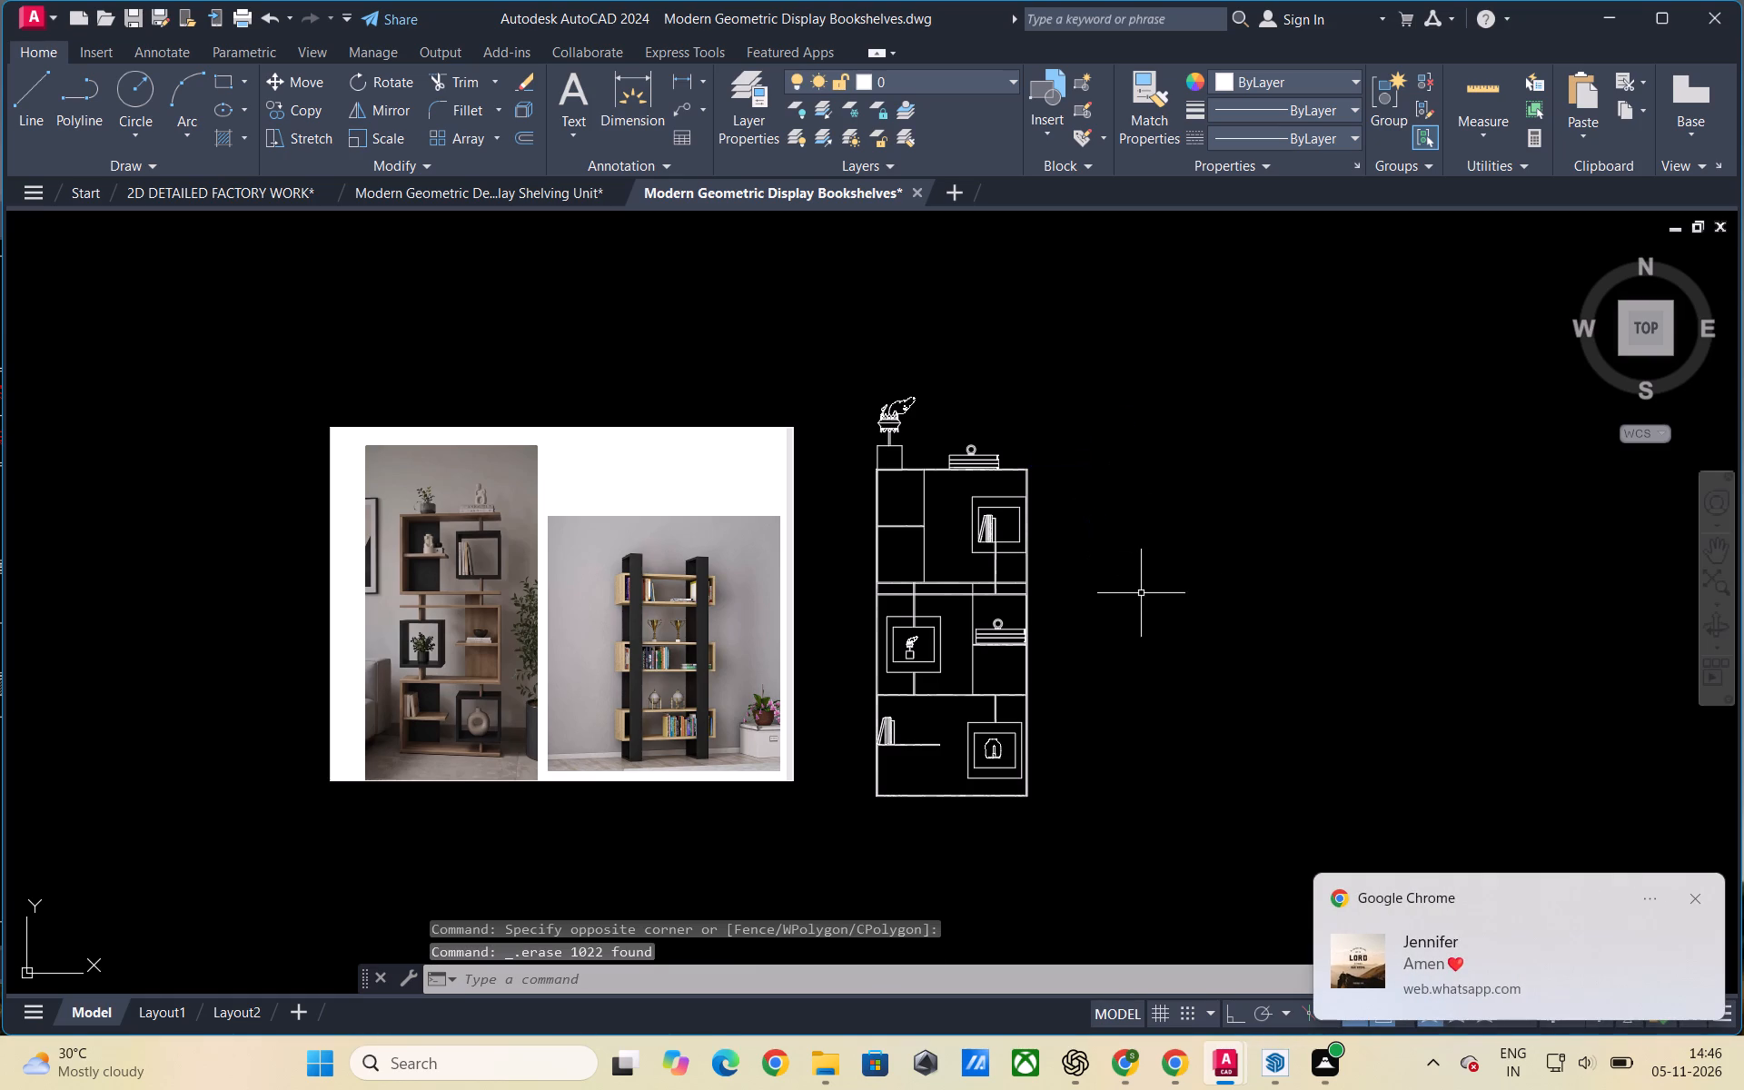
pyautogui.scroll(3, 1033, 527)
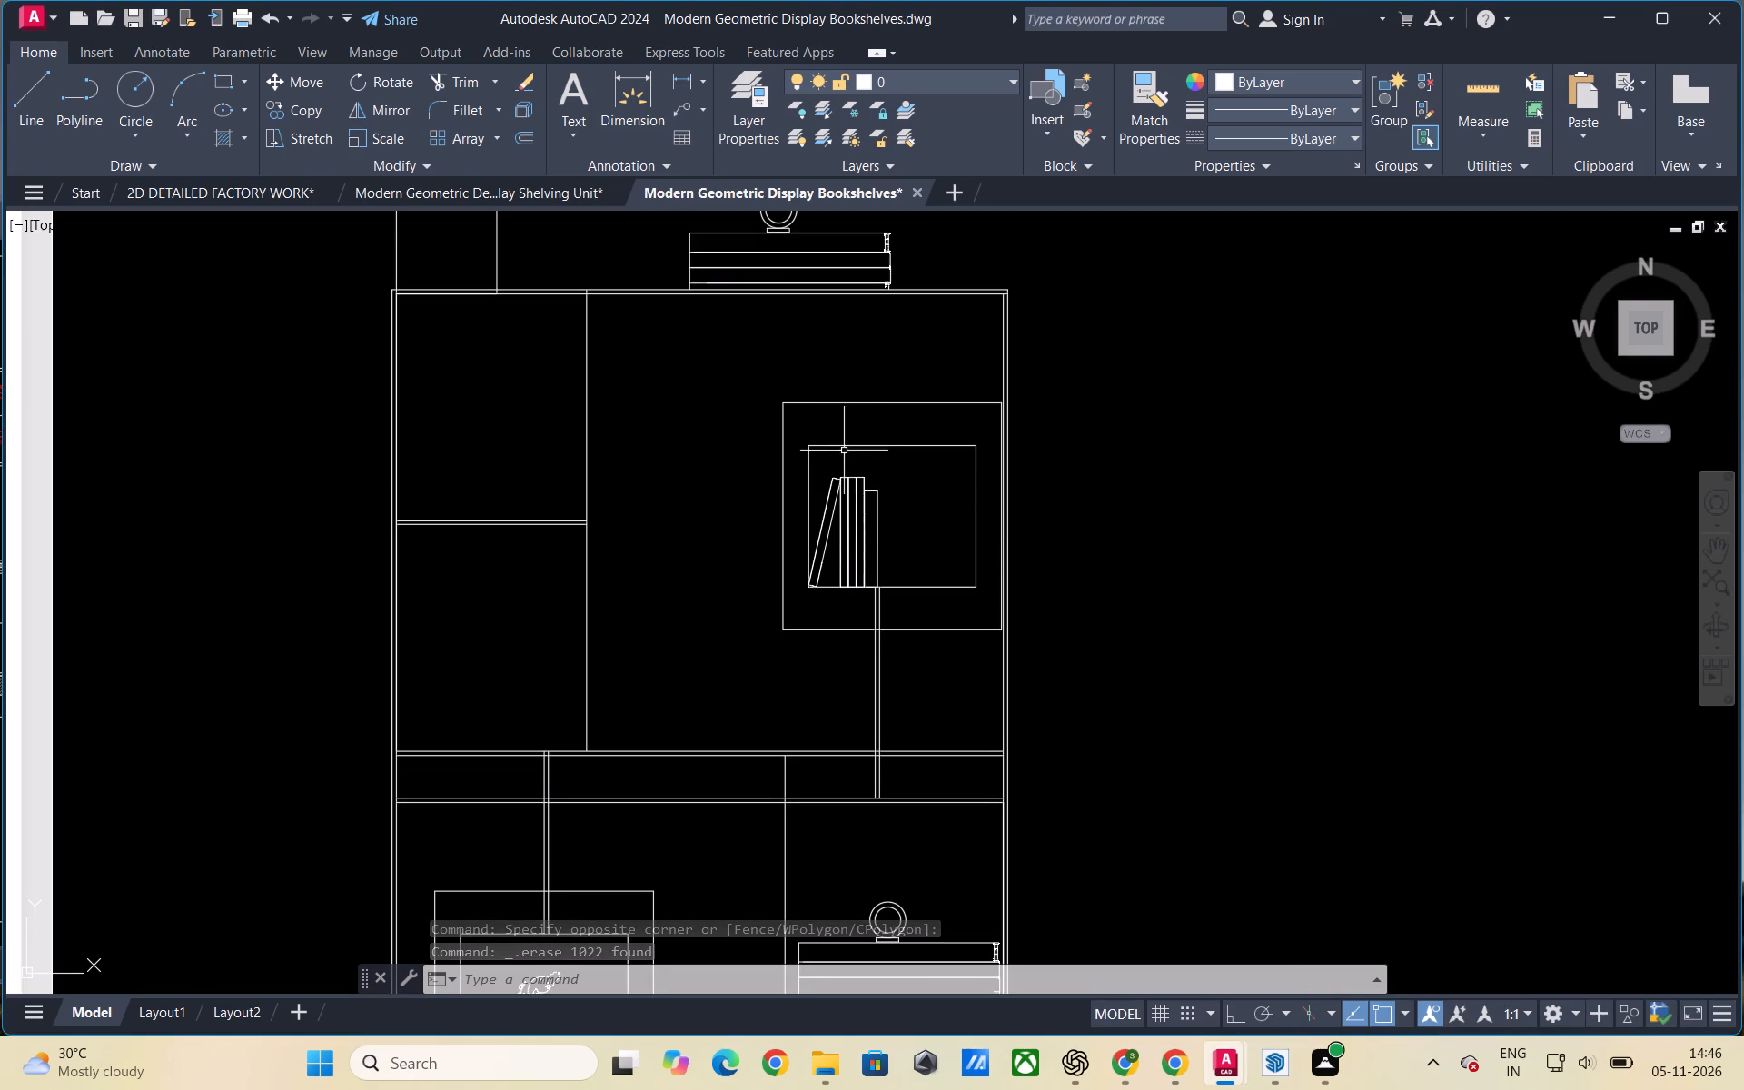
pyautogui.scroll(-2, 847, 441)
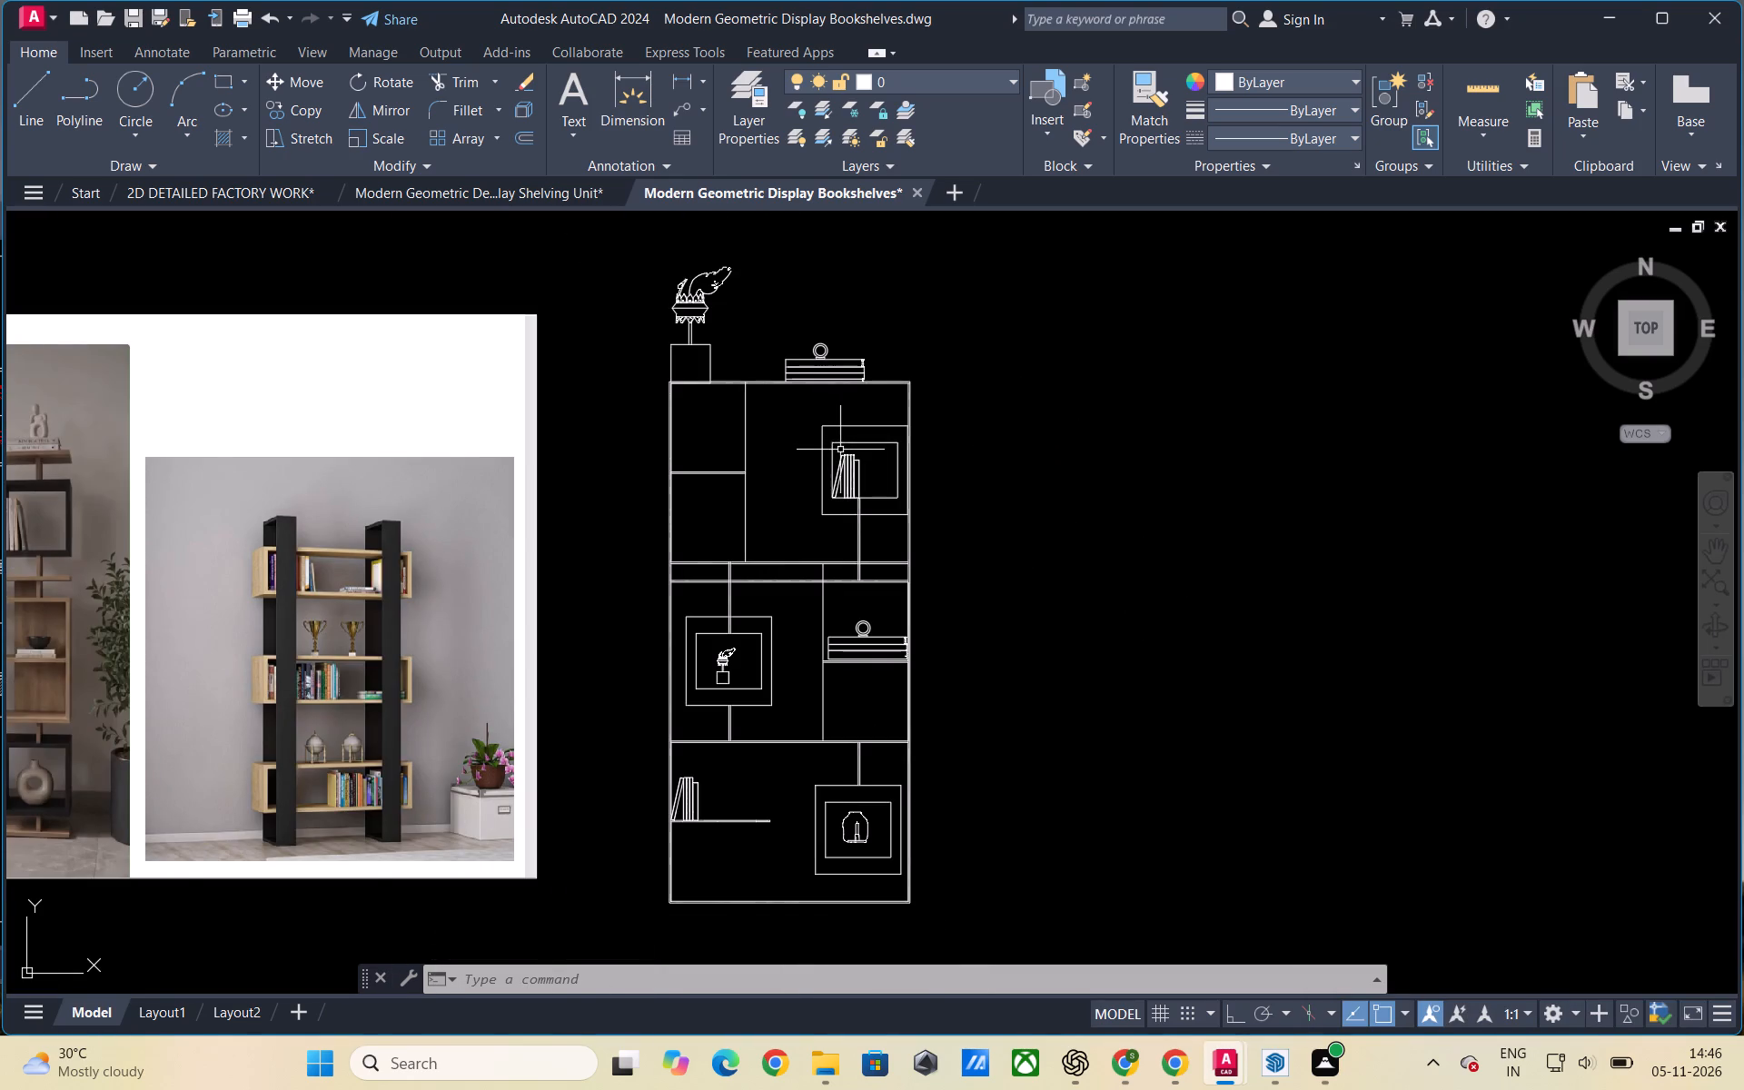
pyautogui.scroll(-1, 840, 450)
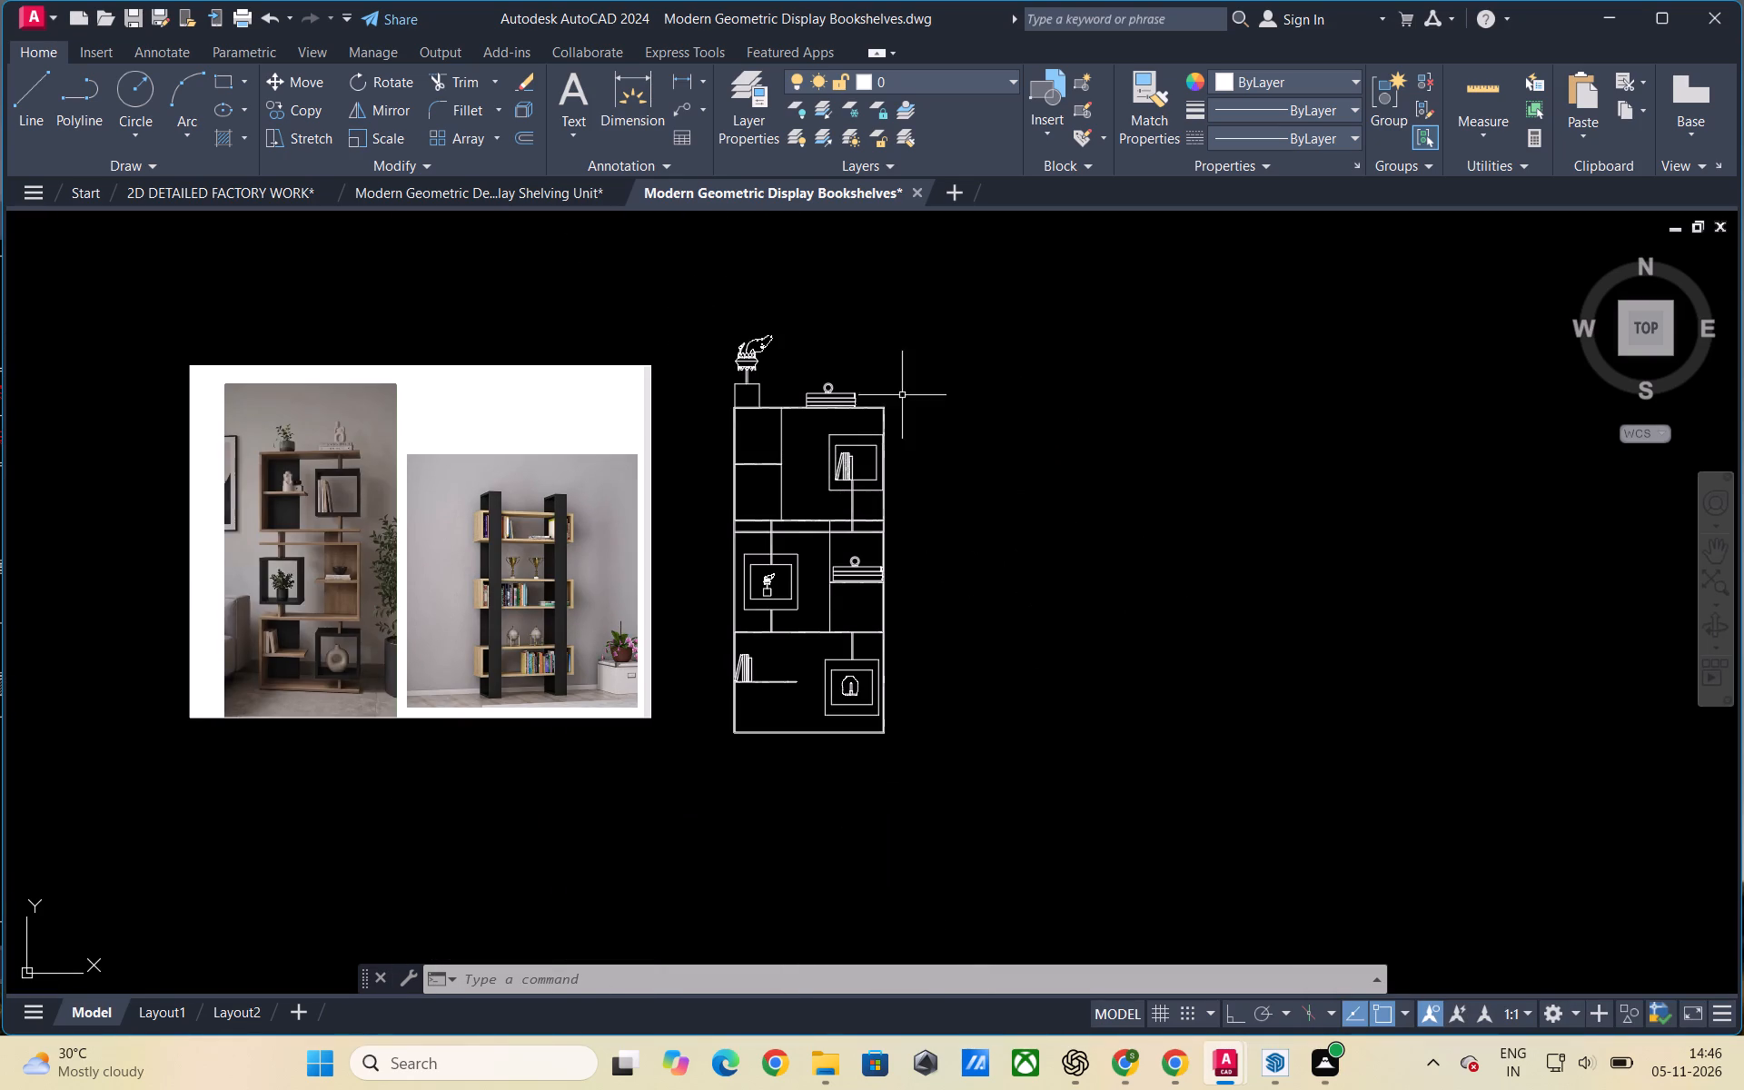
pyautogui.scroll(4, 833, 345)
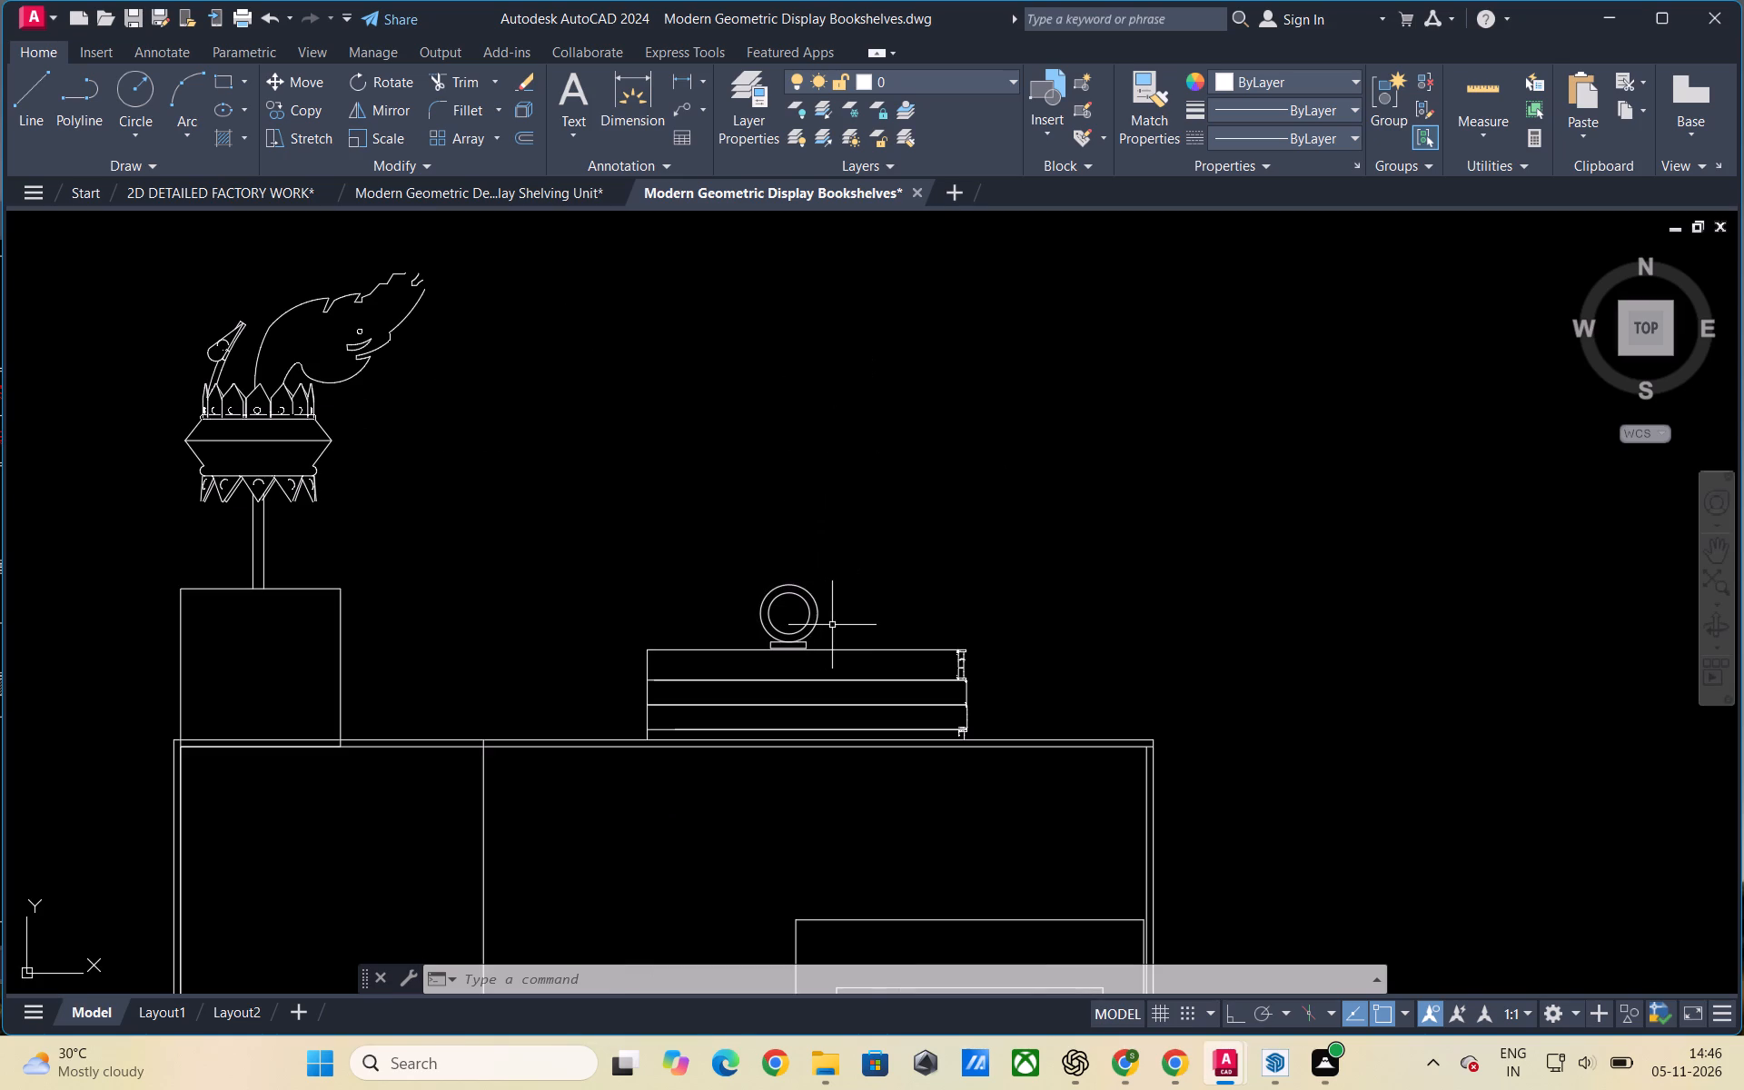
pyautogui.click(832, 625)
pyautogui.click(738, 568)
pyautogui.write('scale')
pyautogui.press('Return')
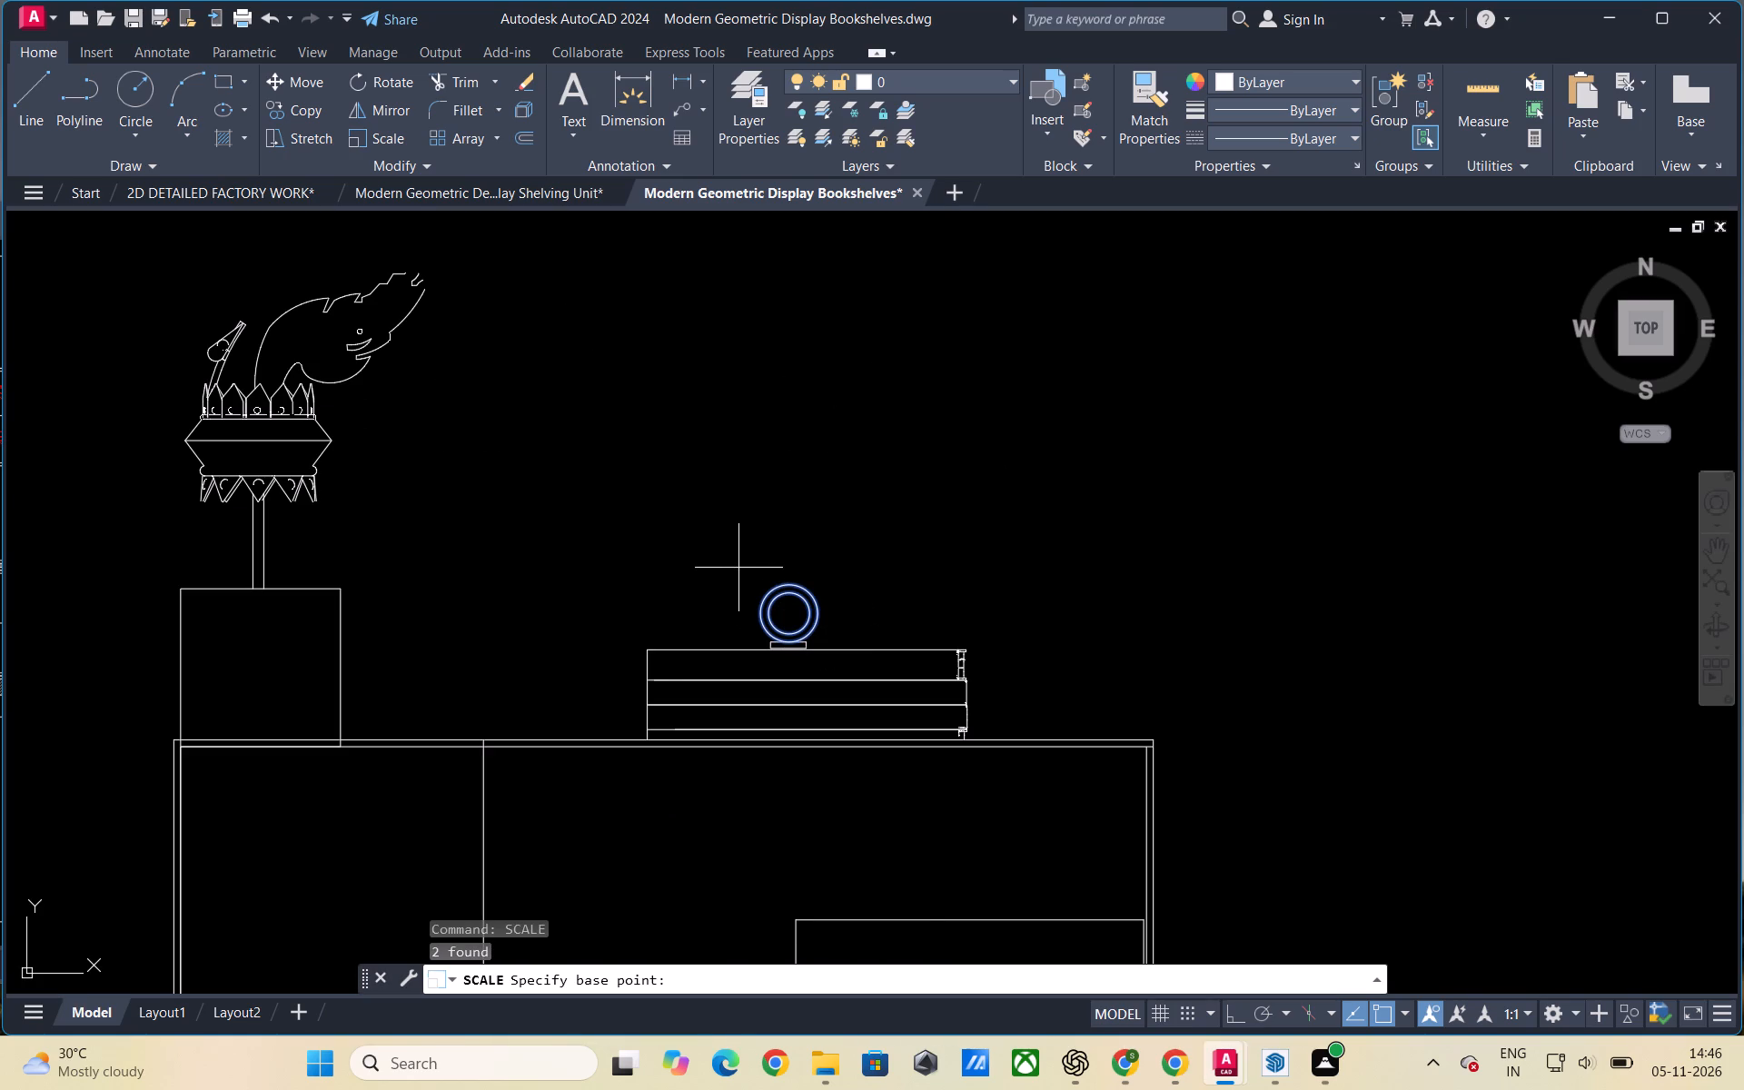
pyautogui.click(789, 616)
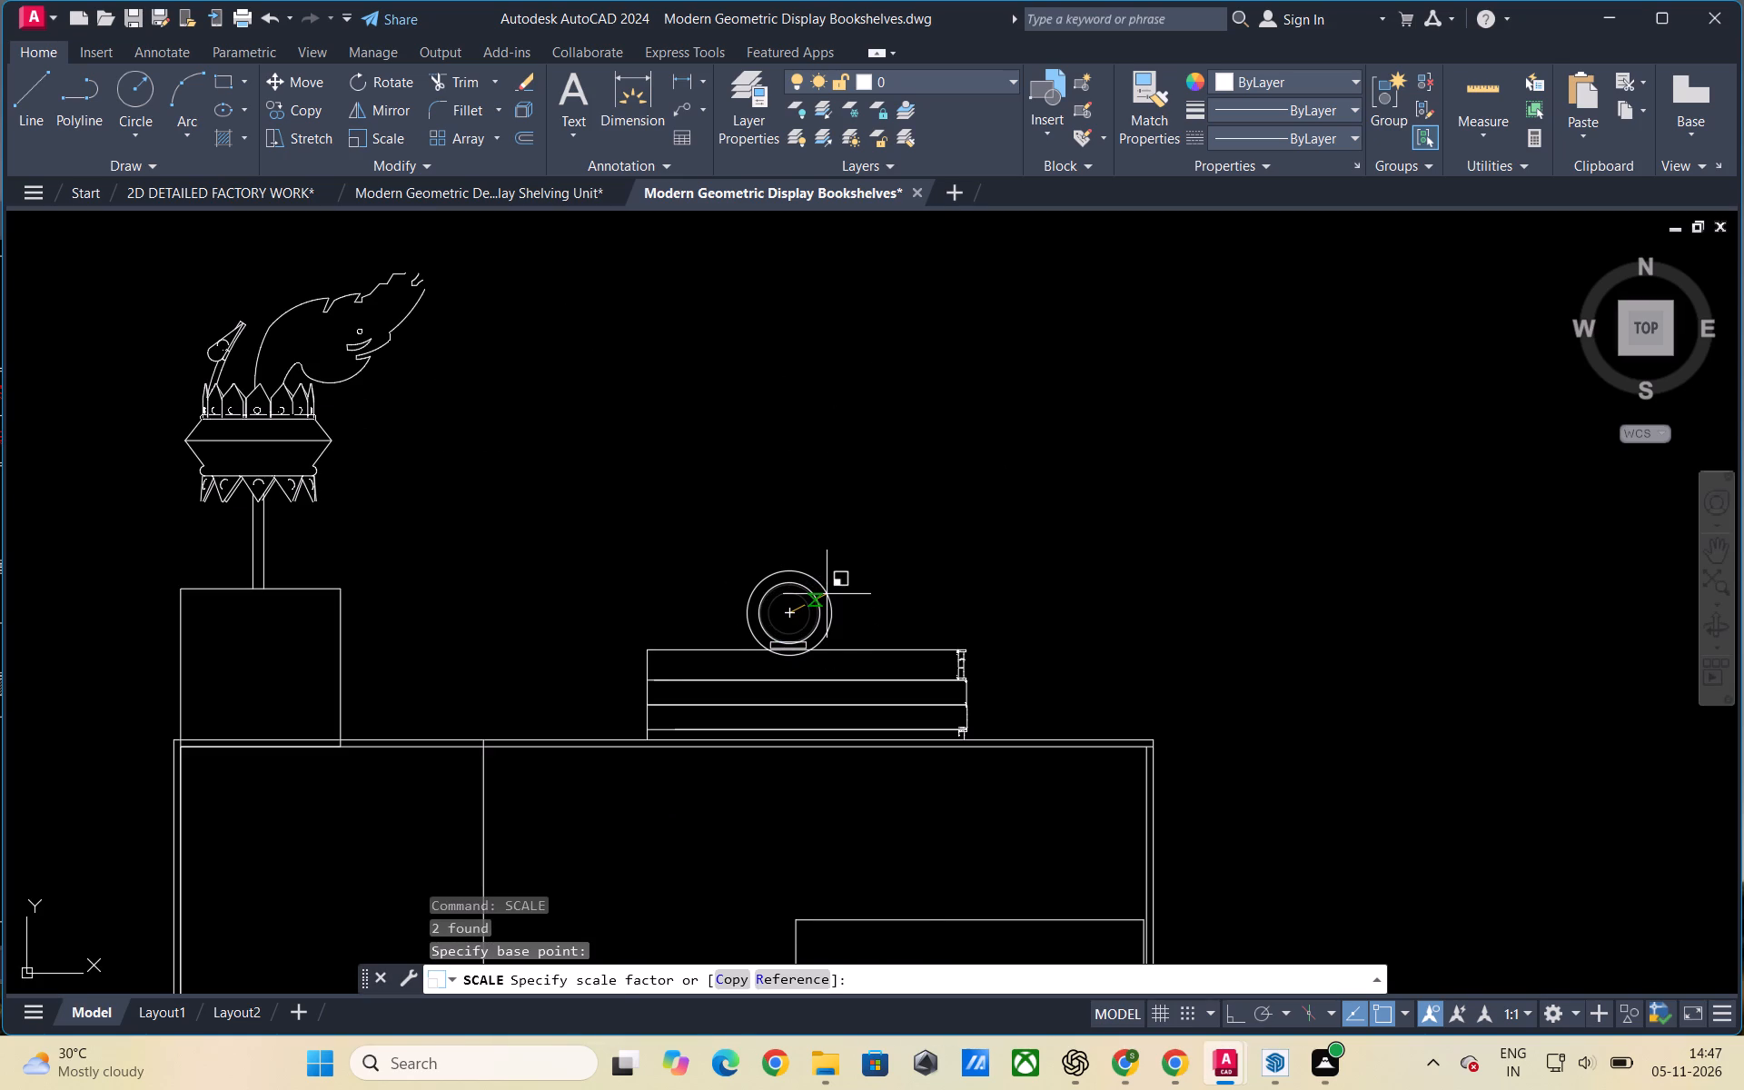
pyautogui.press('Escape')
# Enlarge the ring ornament together with its rectangular base on the top book stack, scaling freehand about the ring's centre.
pyautogui.scroll(3, 822, 636)
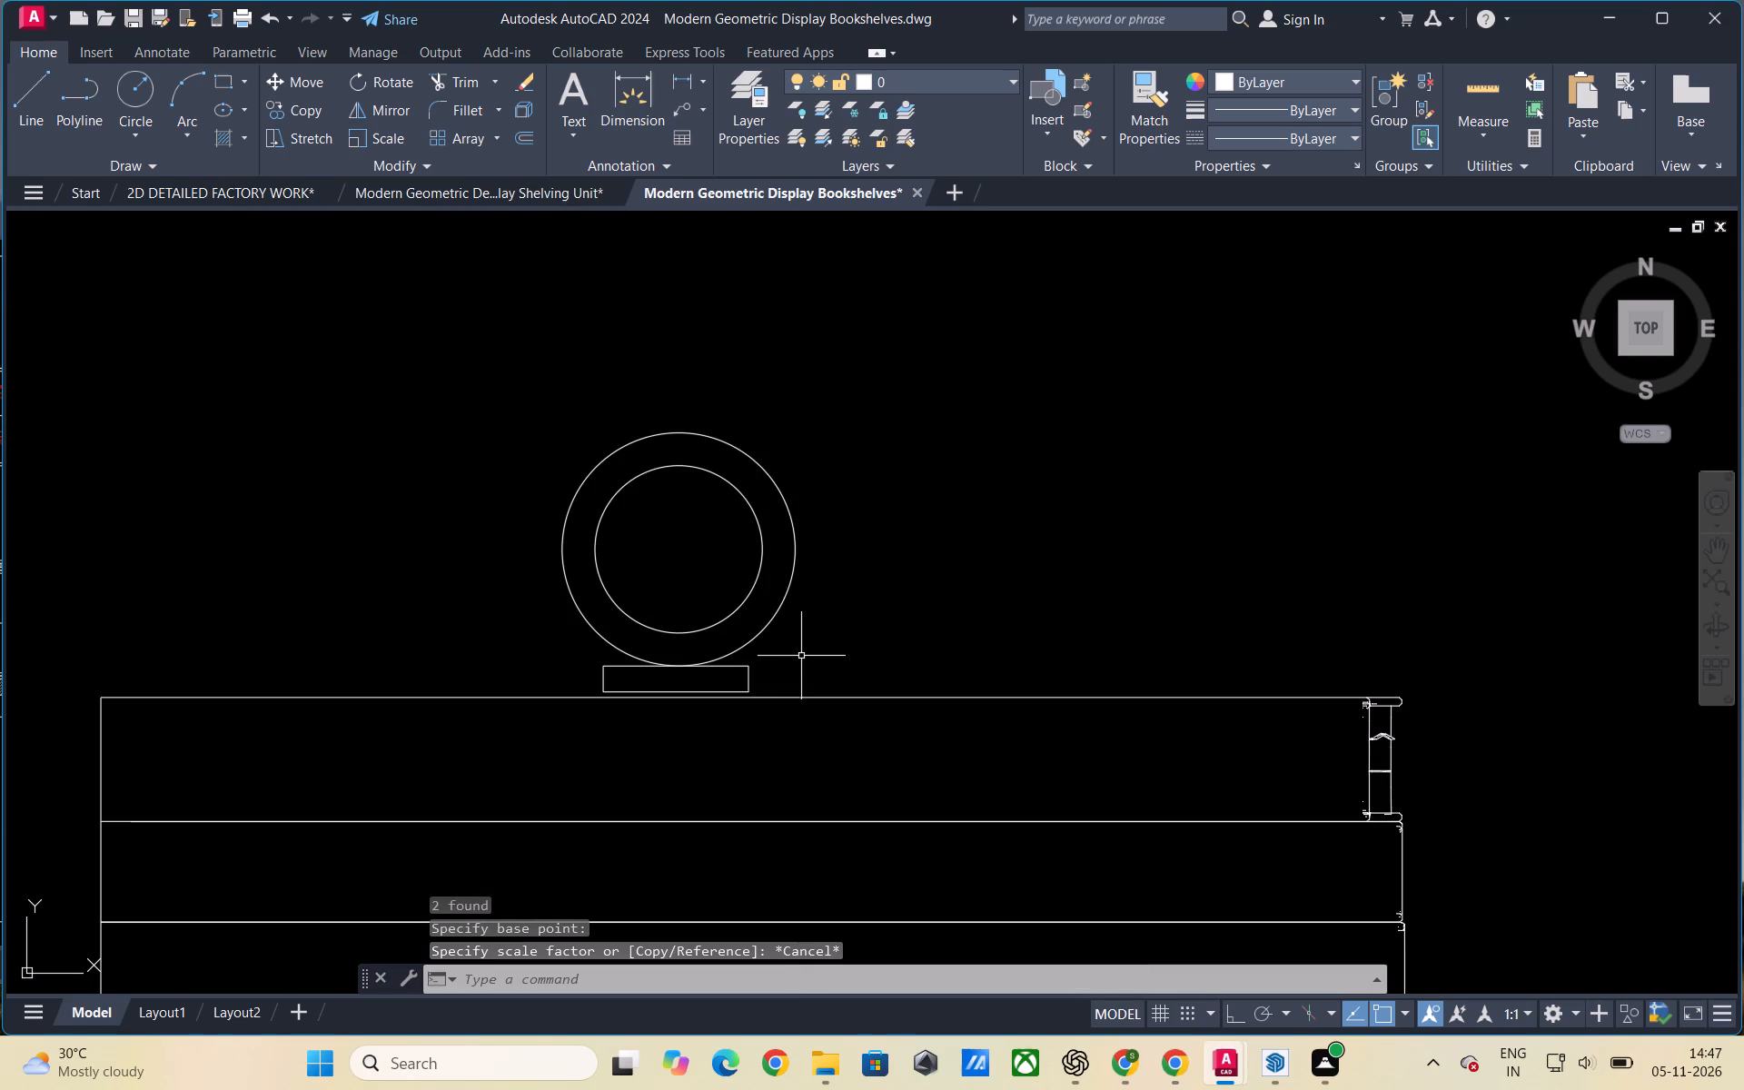
pyautogui.click(748, 675)
pyautogui.moveTo(823, 627); pyautogui.dragTo(818, 613)
pyautogui.click(626, 465)
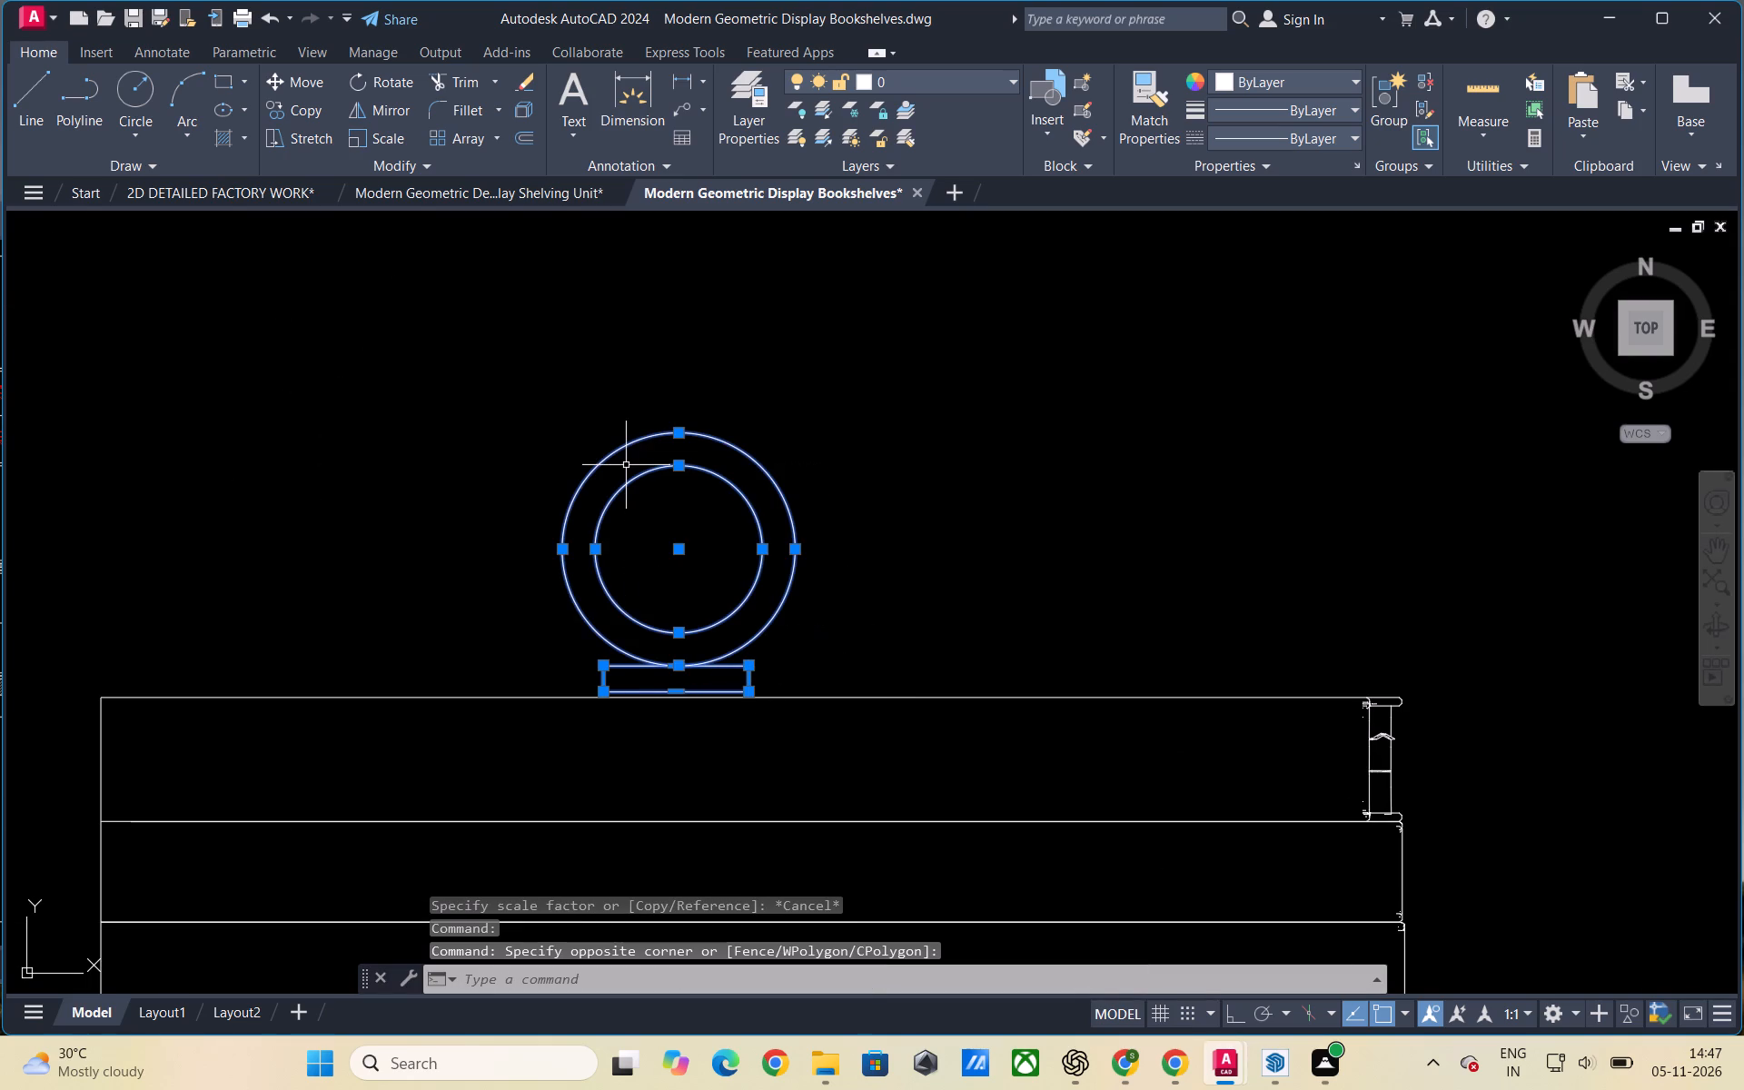
pyautogui.write('scale')
pyautogui.press('Return')
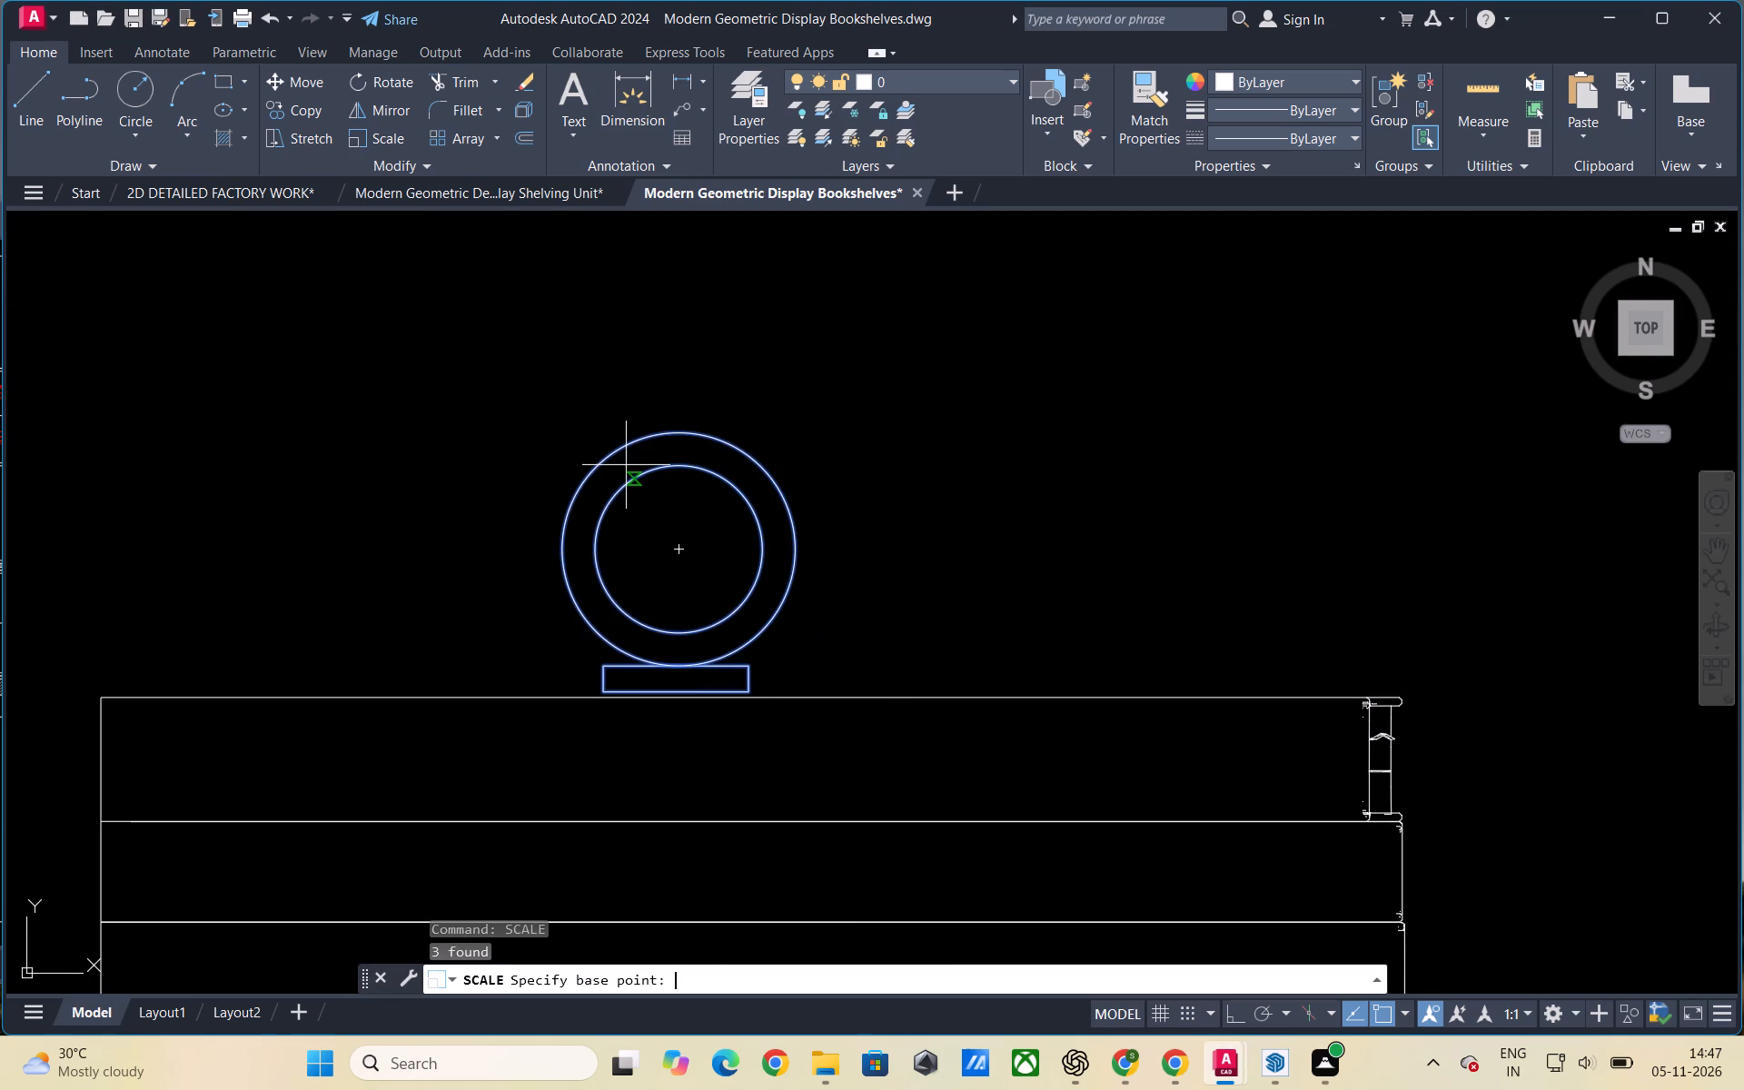
pyautogui.click(677, 547)
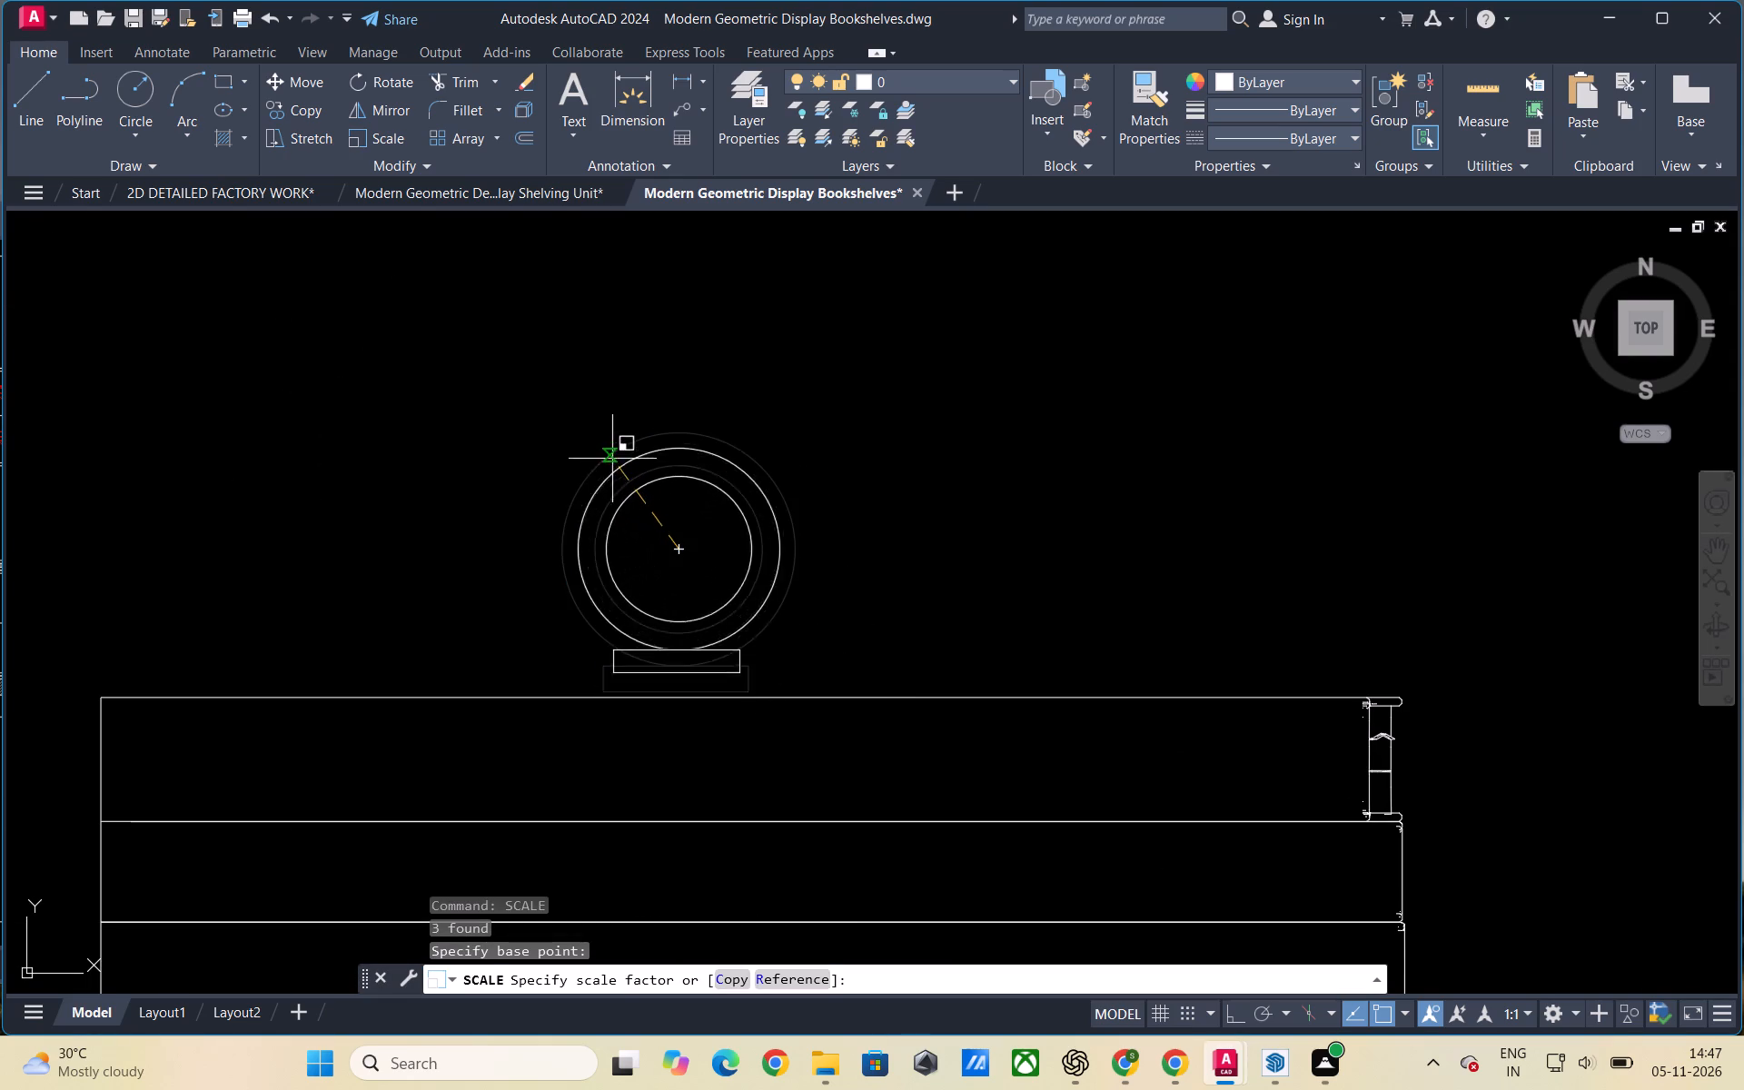
pyautogui.click(536, 408)
pyautogui.press('Escape')
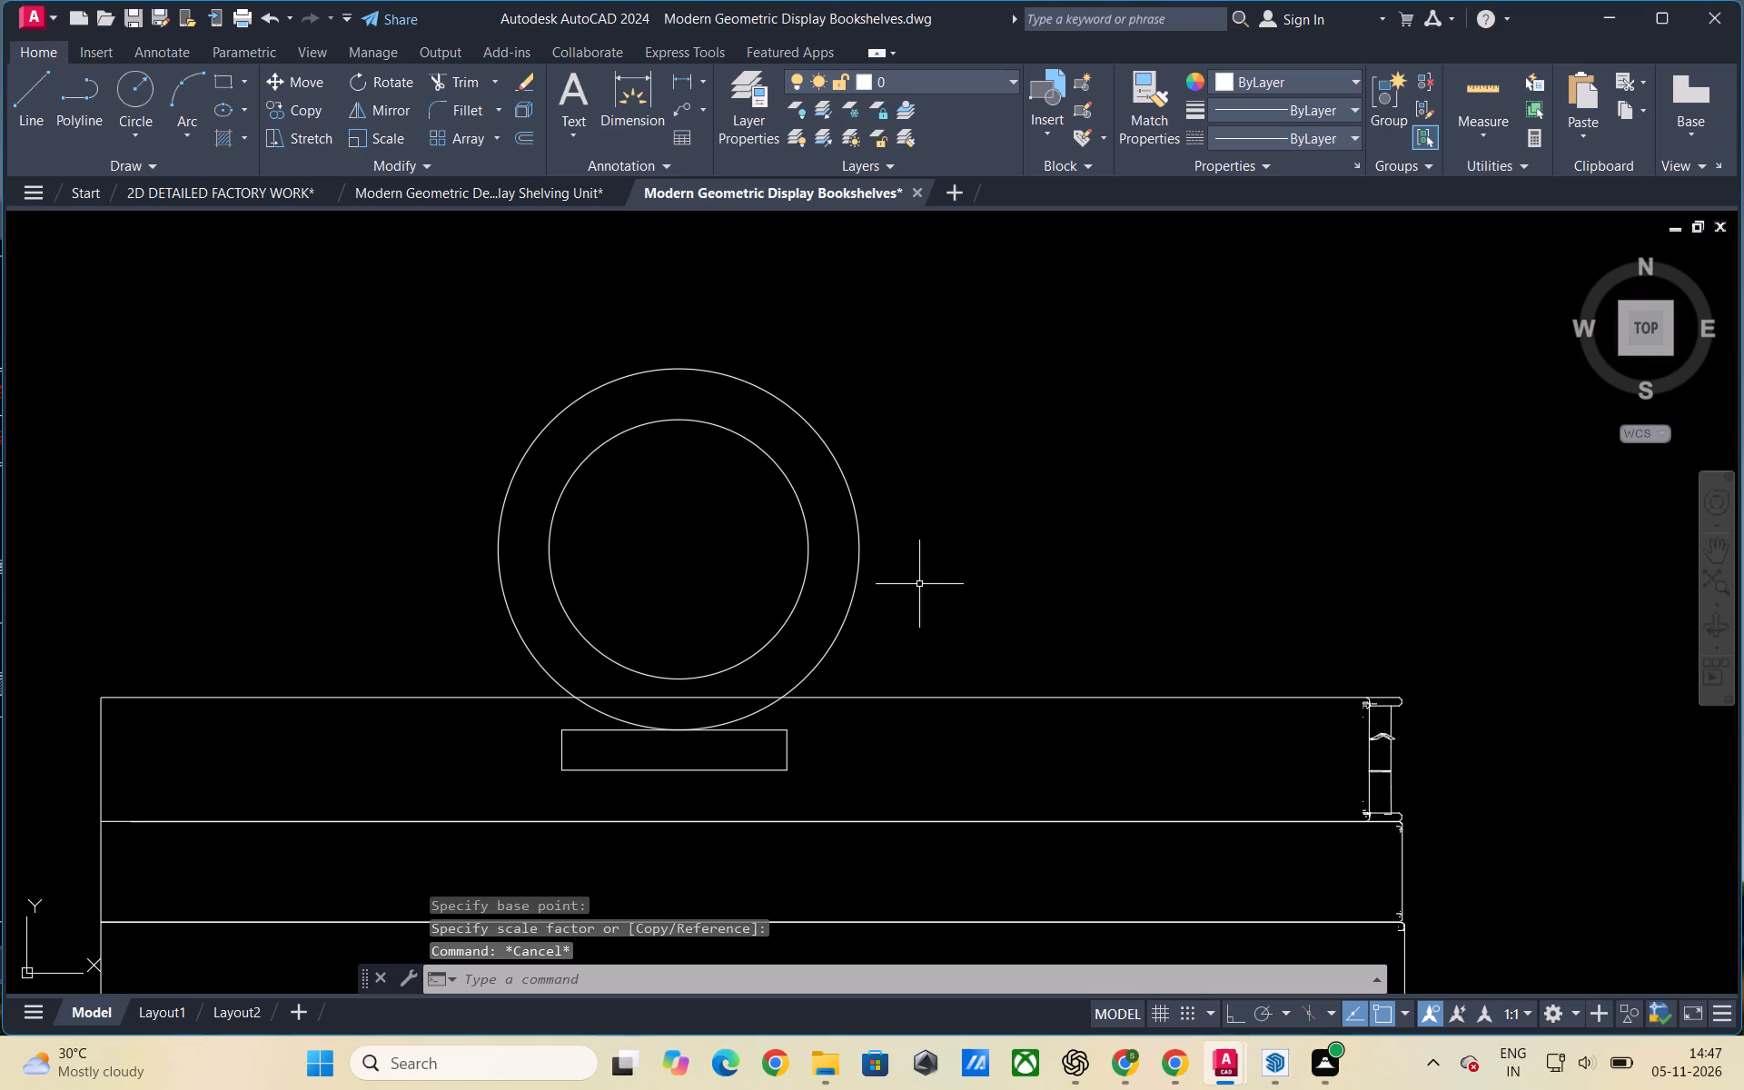
pyautogui.press('Escape')
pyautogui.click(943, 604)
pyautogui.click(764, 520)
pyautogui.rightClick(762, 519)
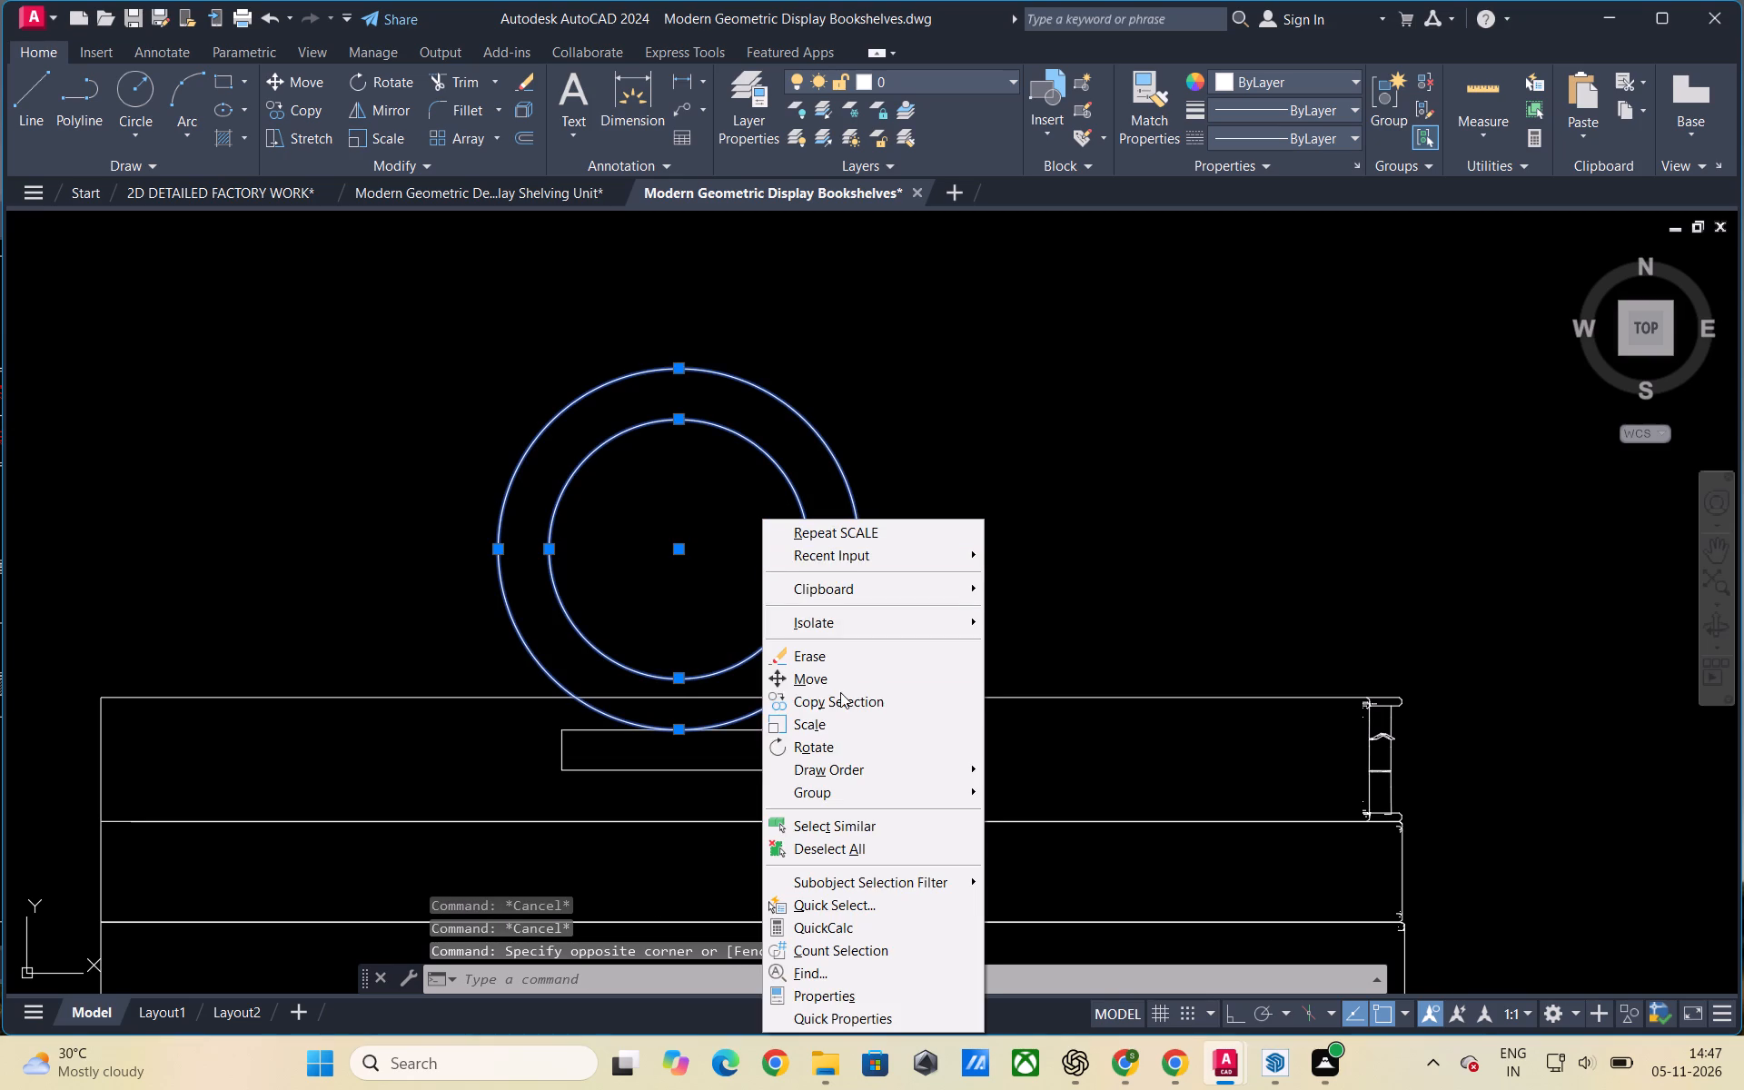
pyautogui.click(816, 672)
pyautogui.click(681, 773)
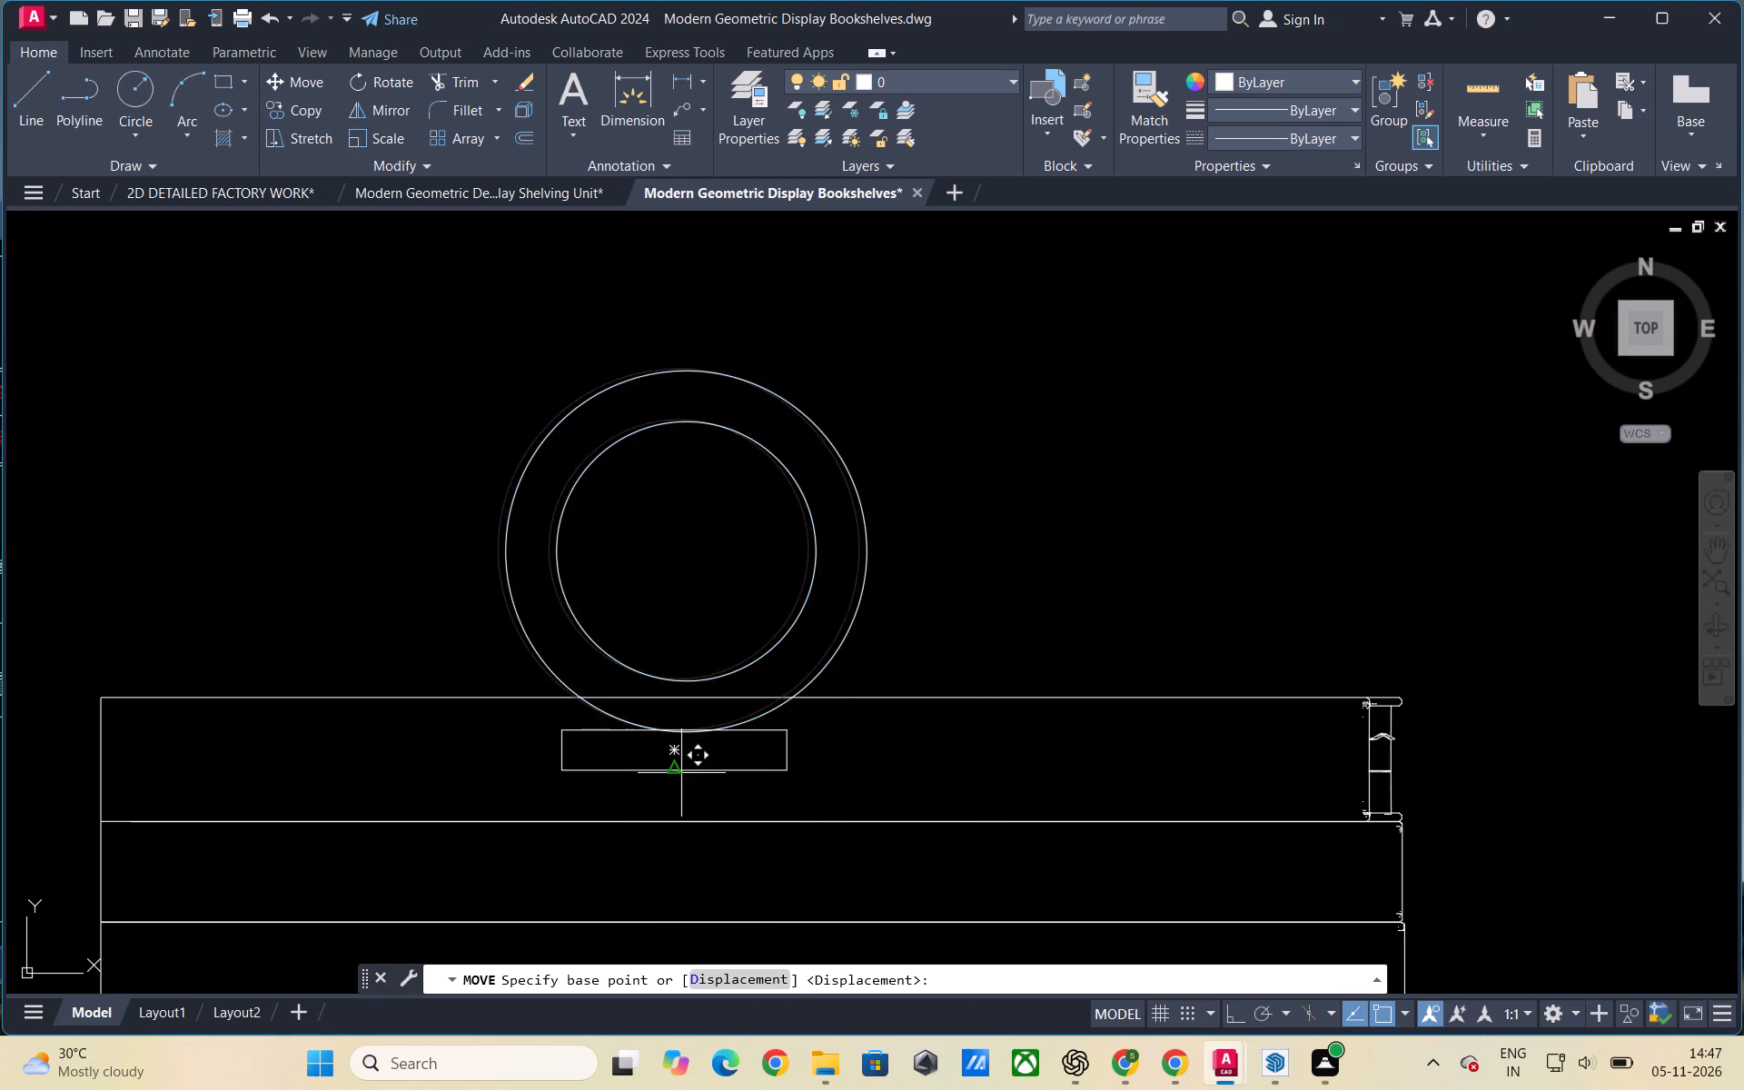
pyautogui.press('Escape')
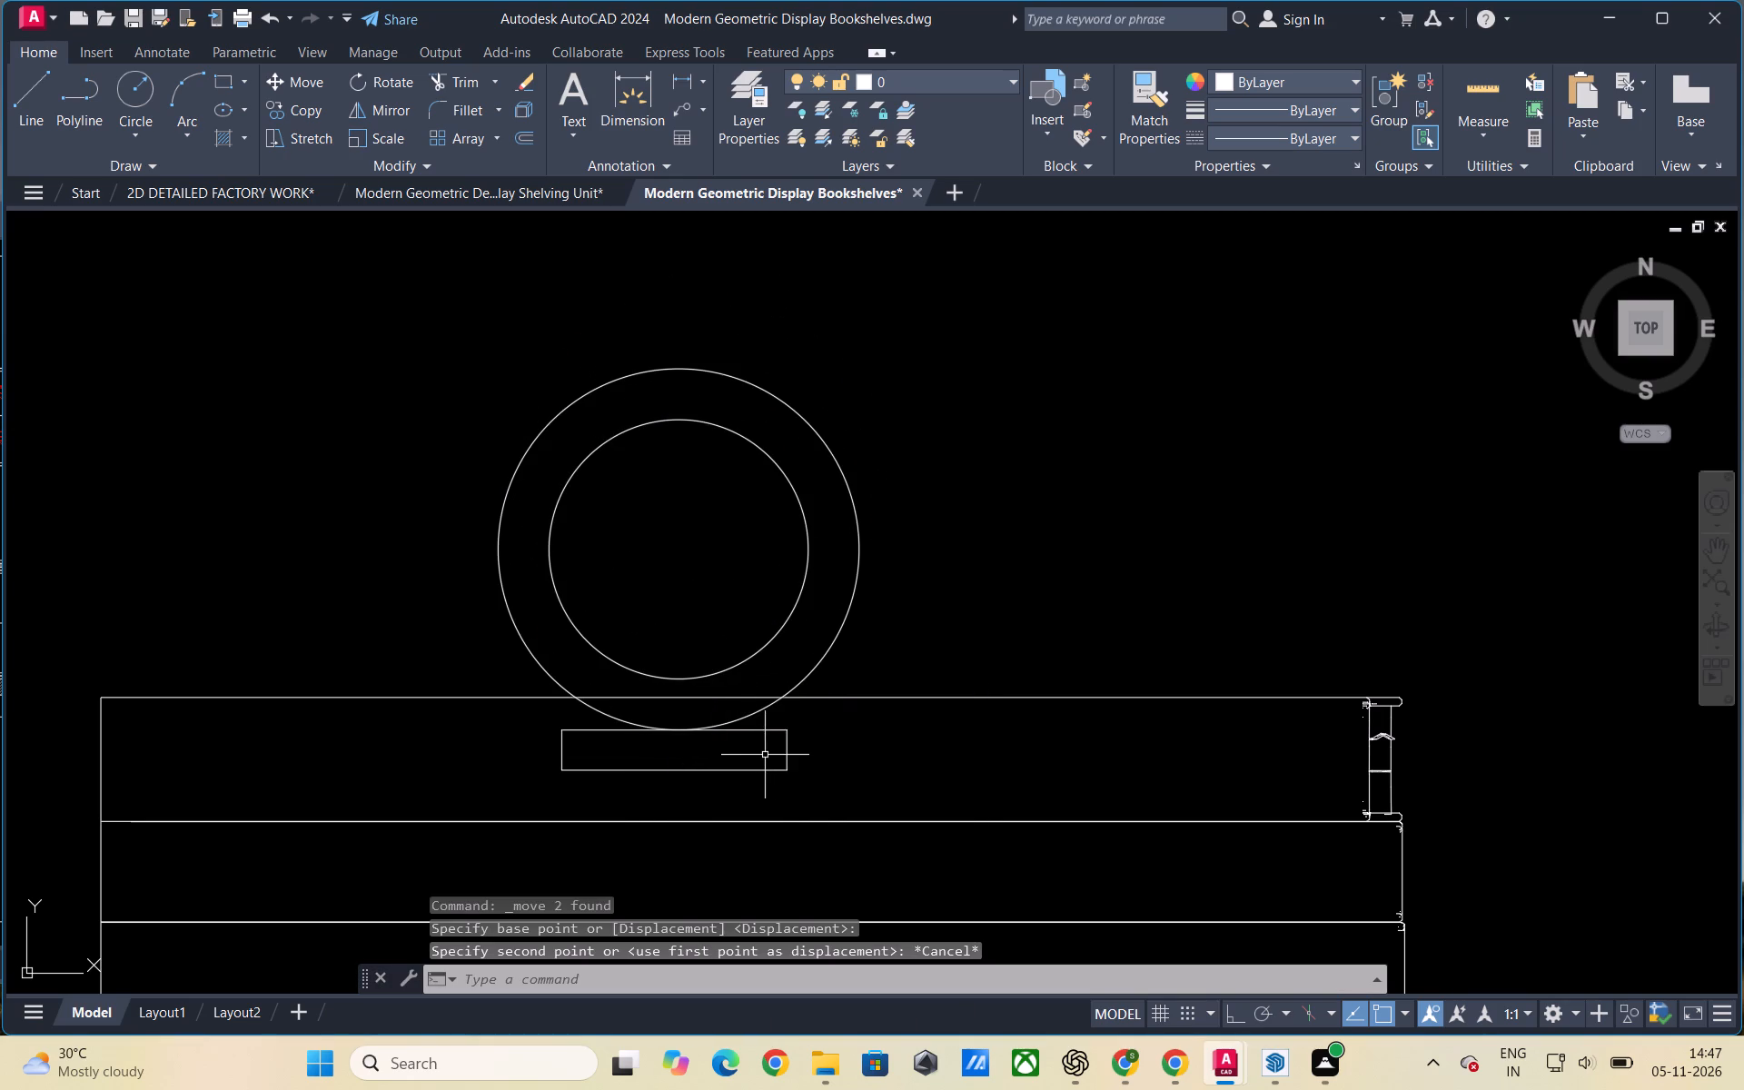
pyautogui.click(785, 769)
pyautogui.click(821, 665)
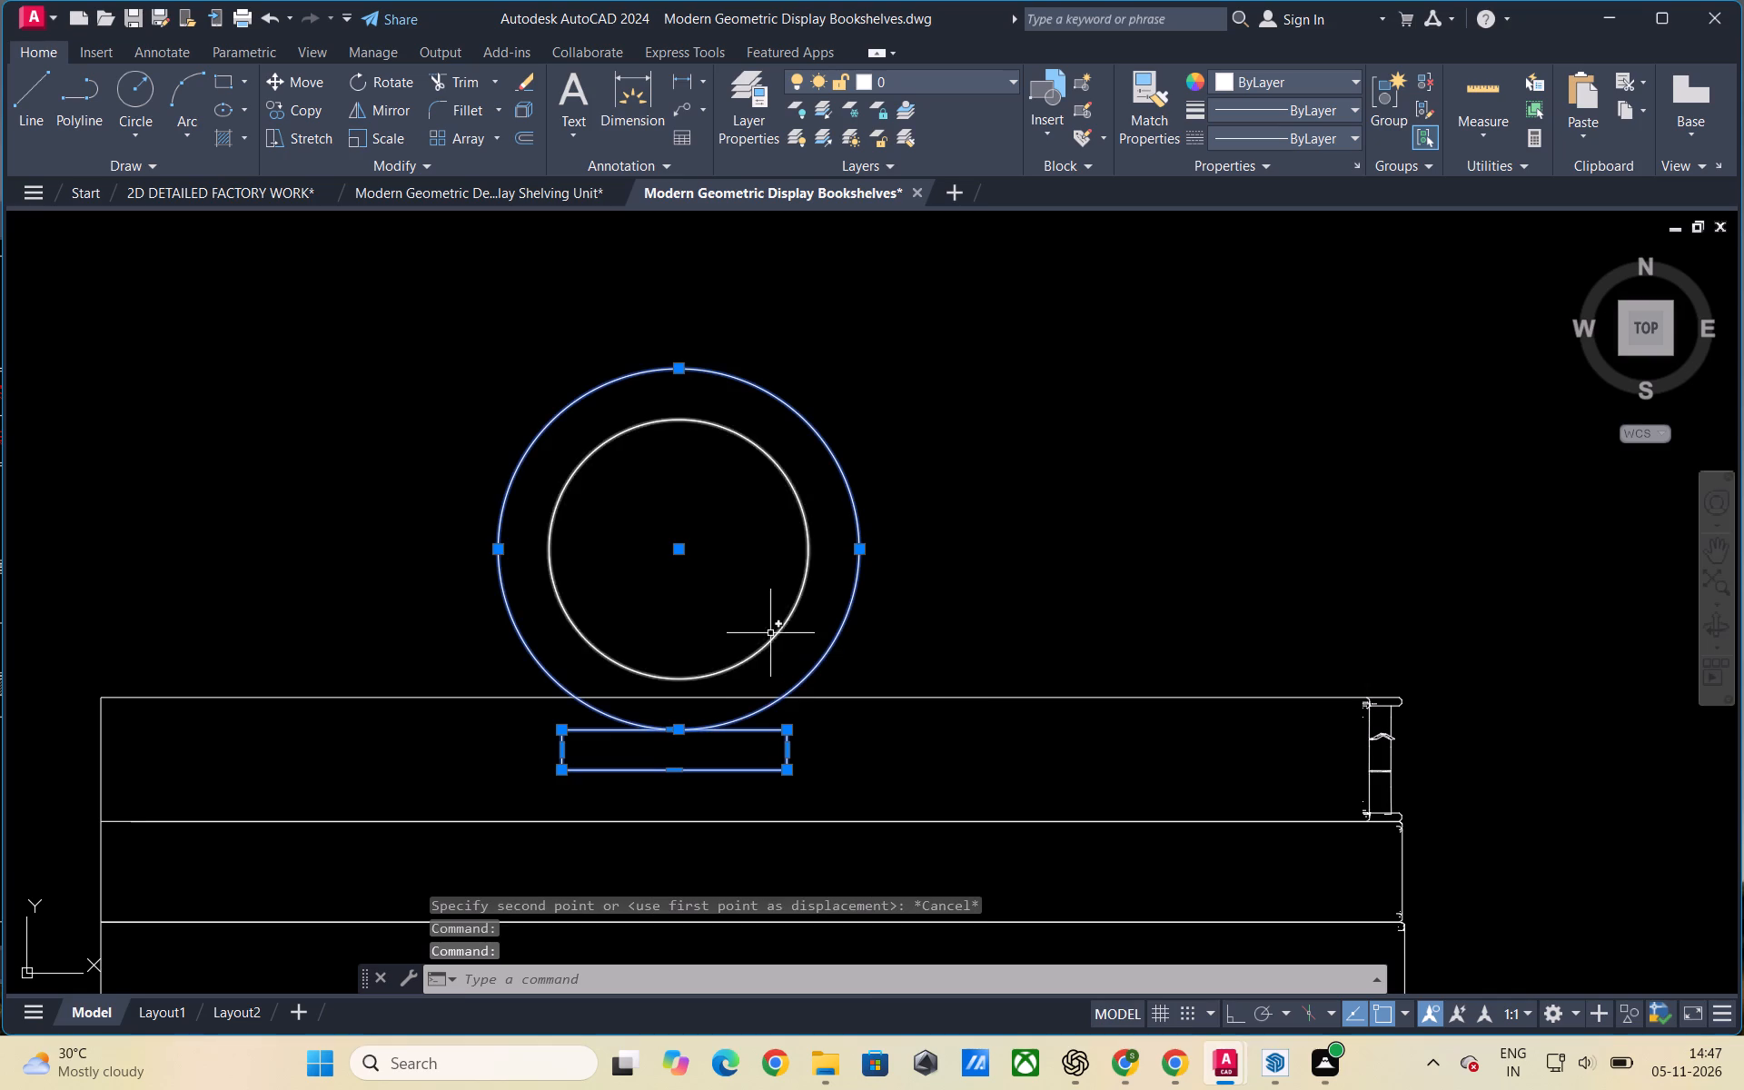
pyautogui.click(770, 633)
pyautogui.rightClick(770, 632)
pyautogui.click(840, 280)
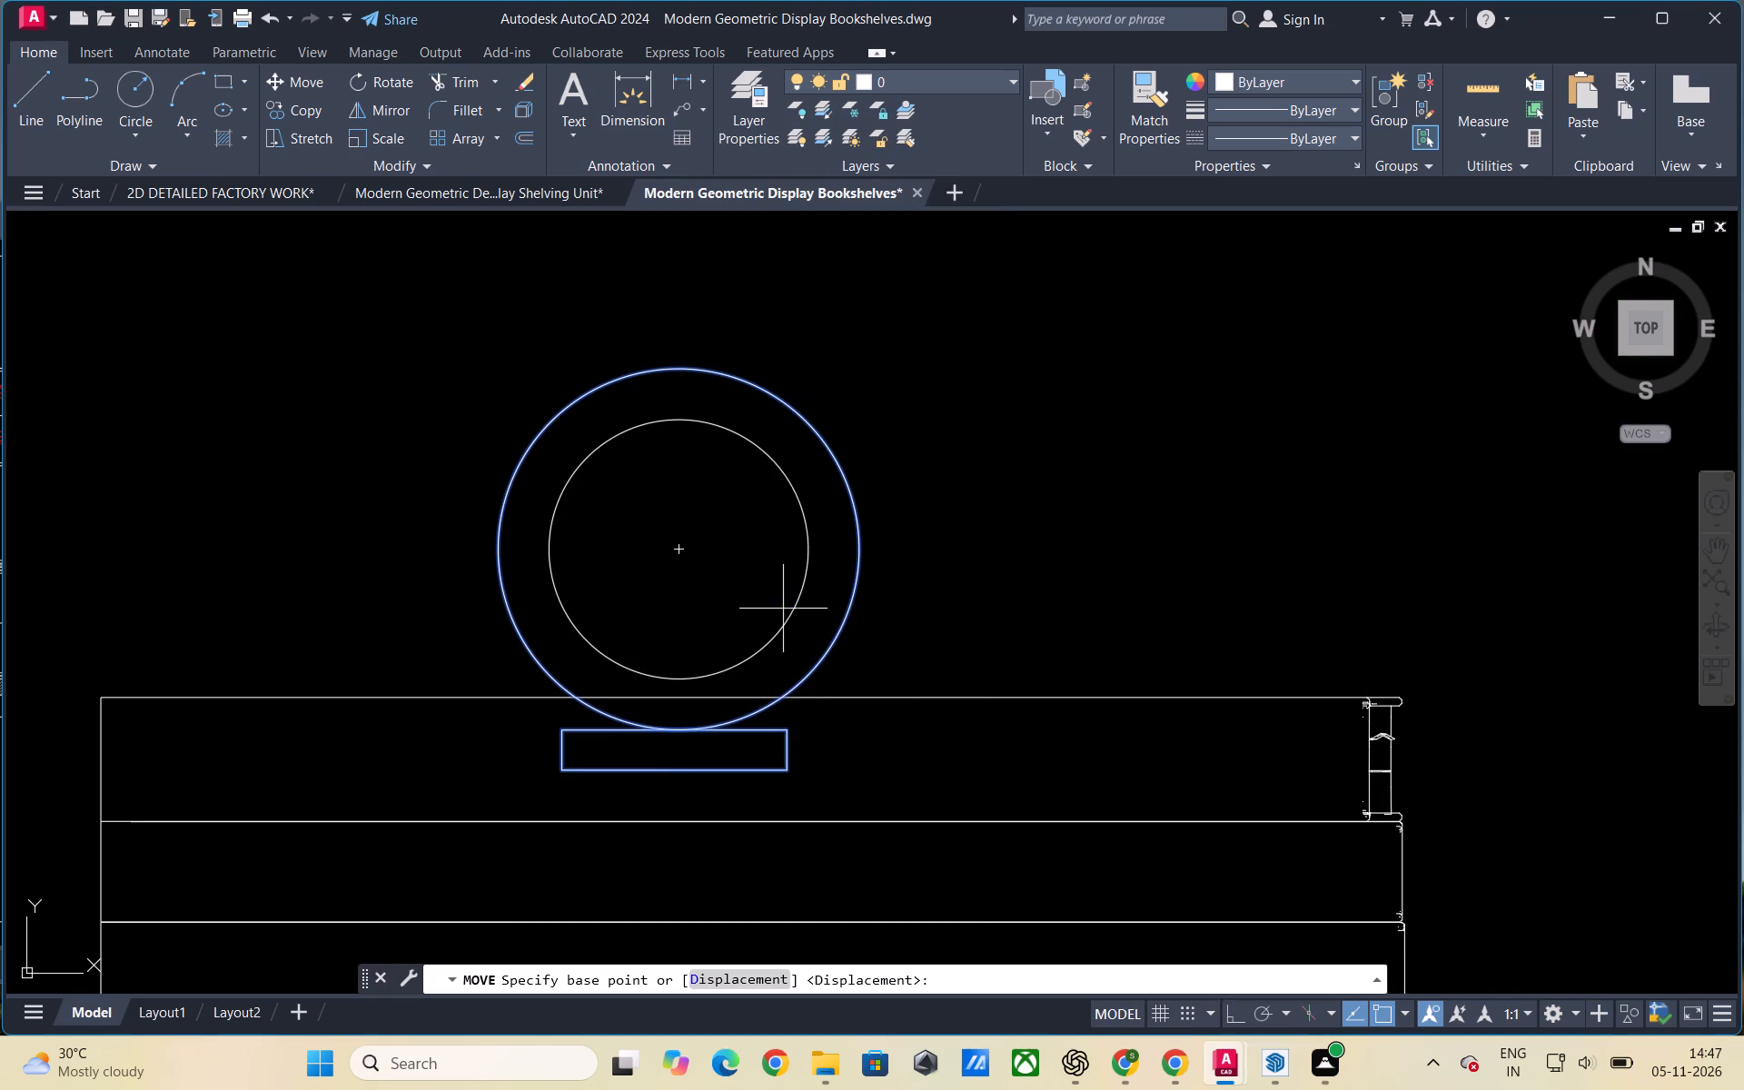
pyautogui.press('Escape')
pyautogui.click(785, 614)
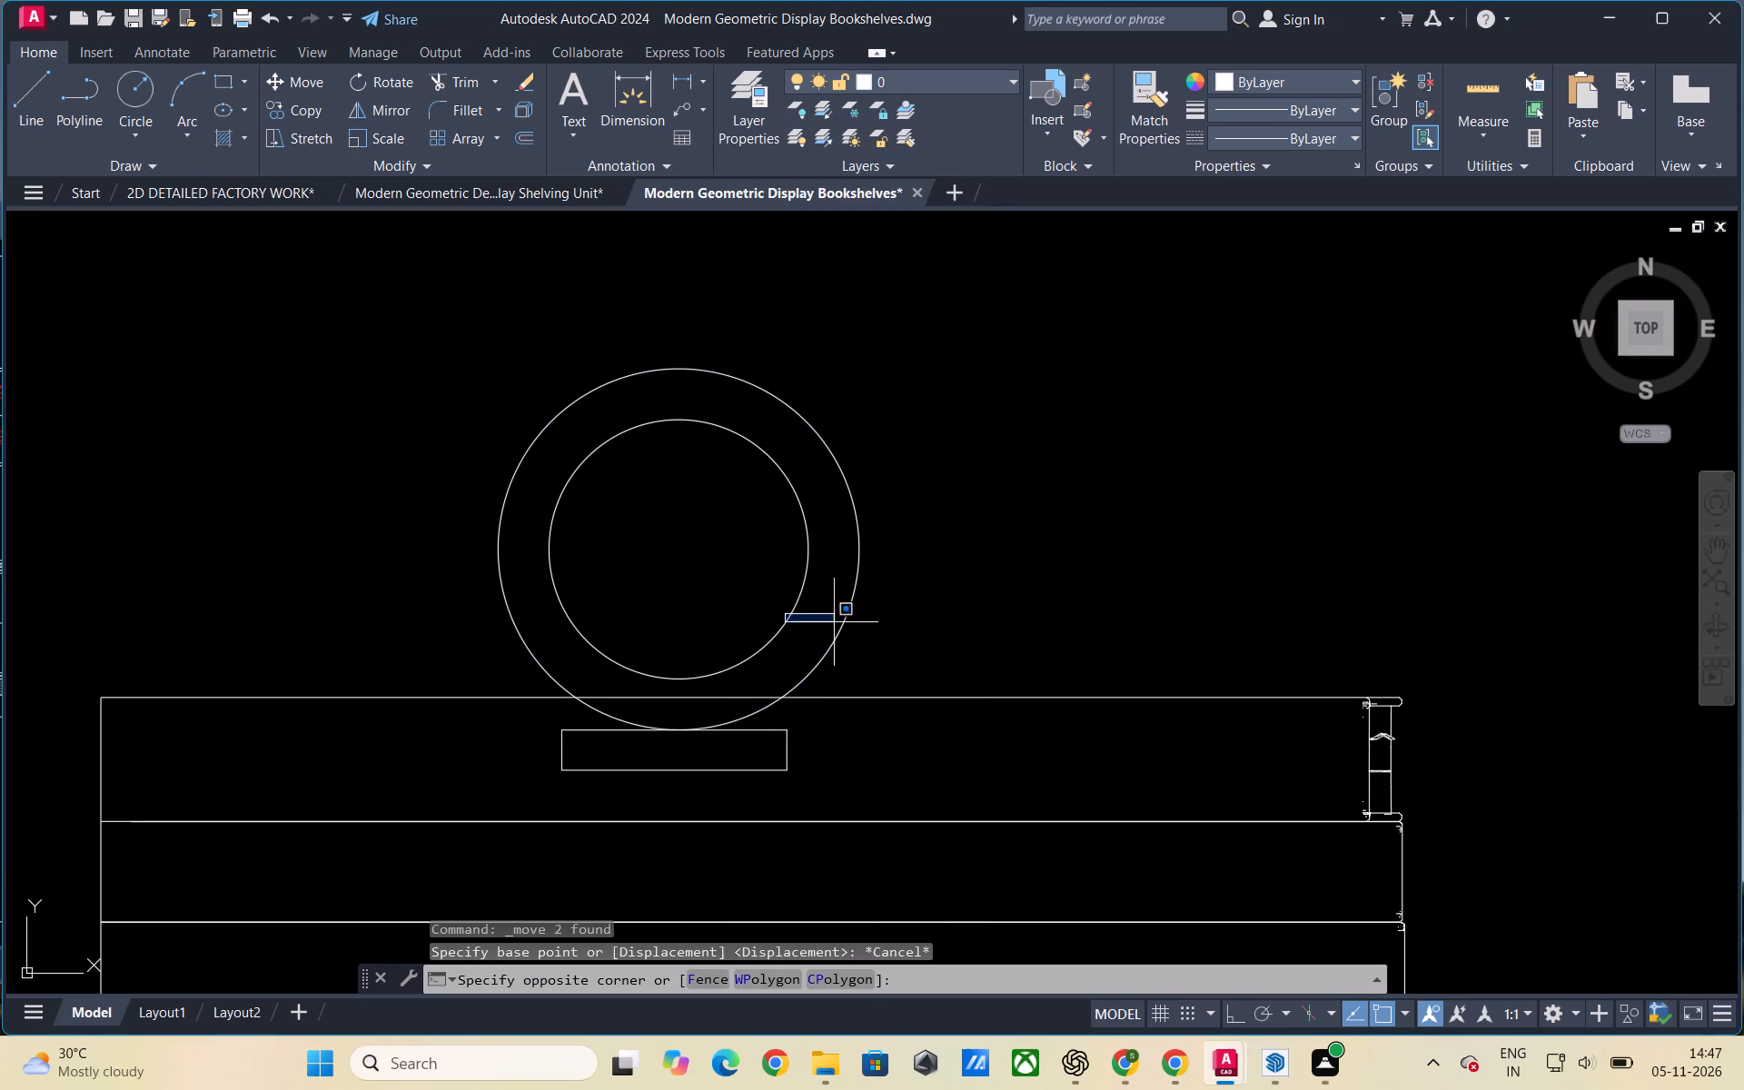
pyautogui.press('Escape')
# Move both ring circles and the rectangular base up so the base rests on the top book of the stack.
pyautogui.click(801, 599)
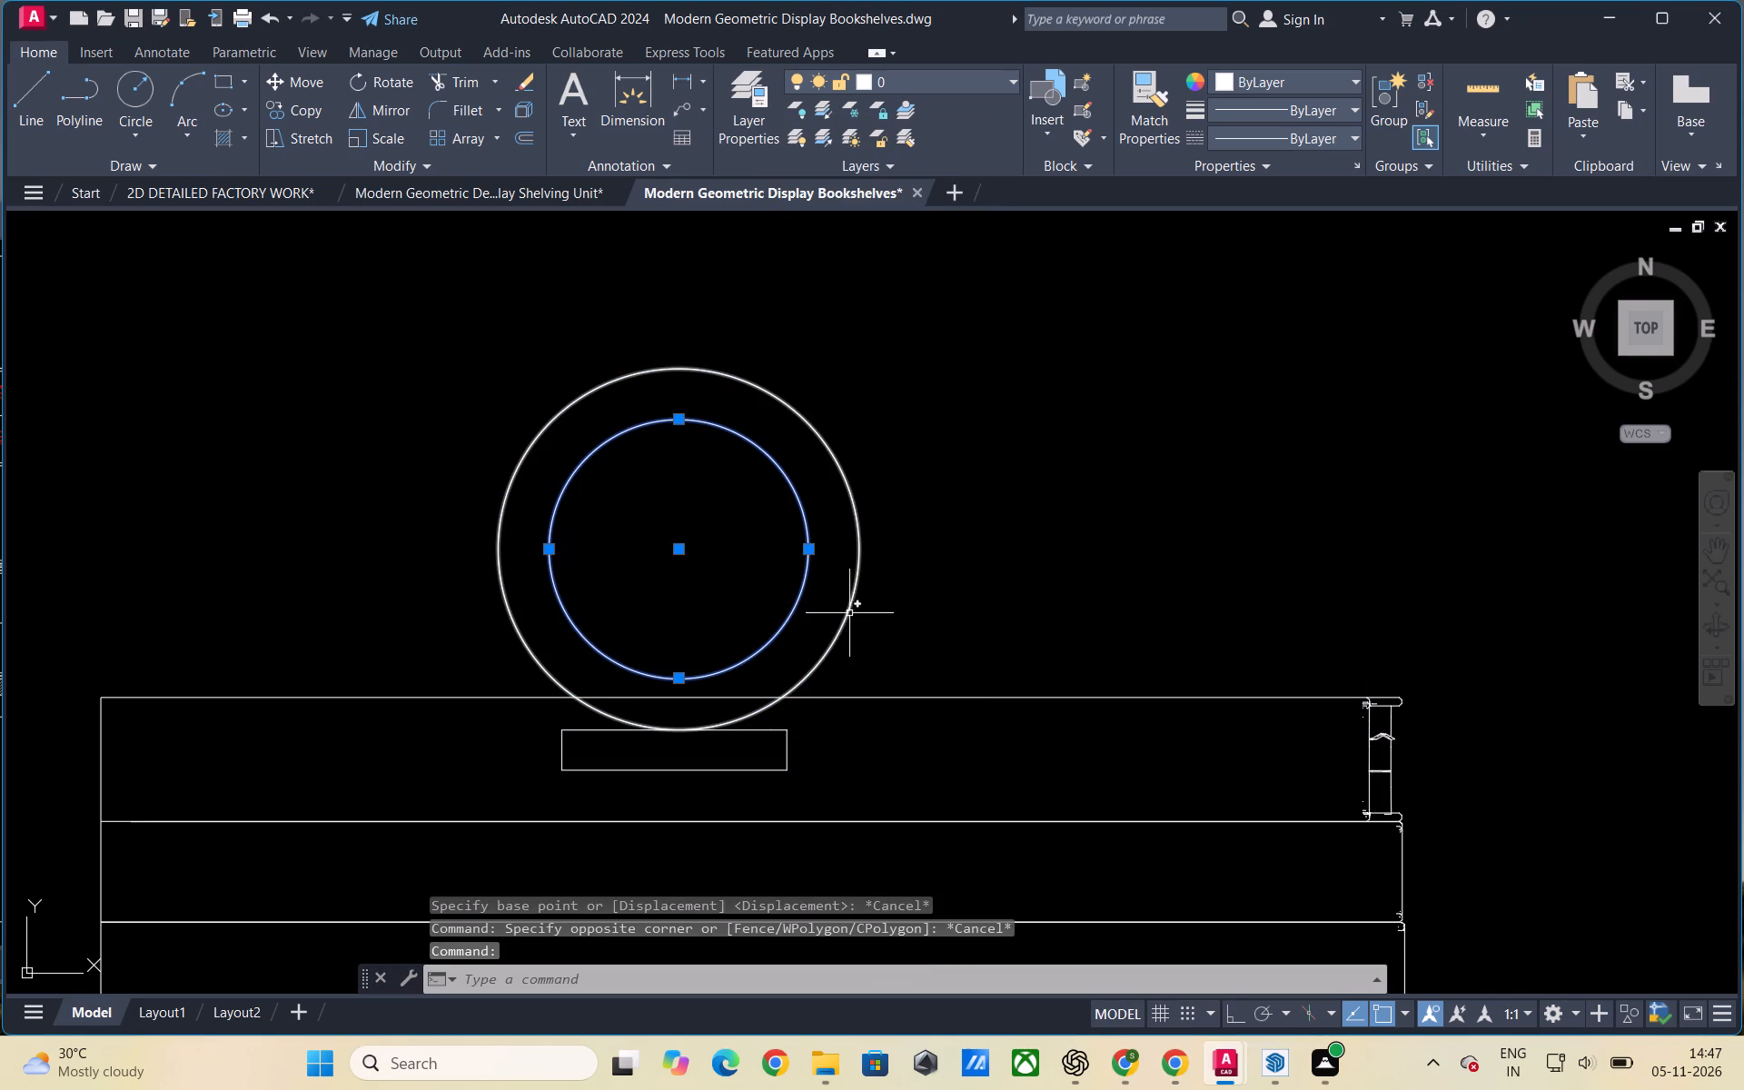
pyautogui.click(848, 612)
pyautogui.click(785, 756)
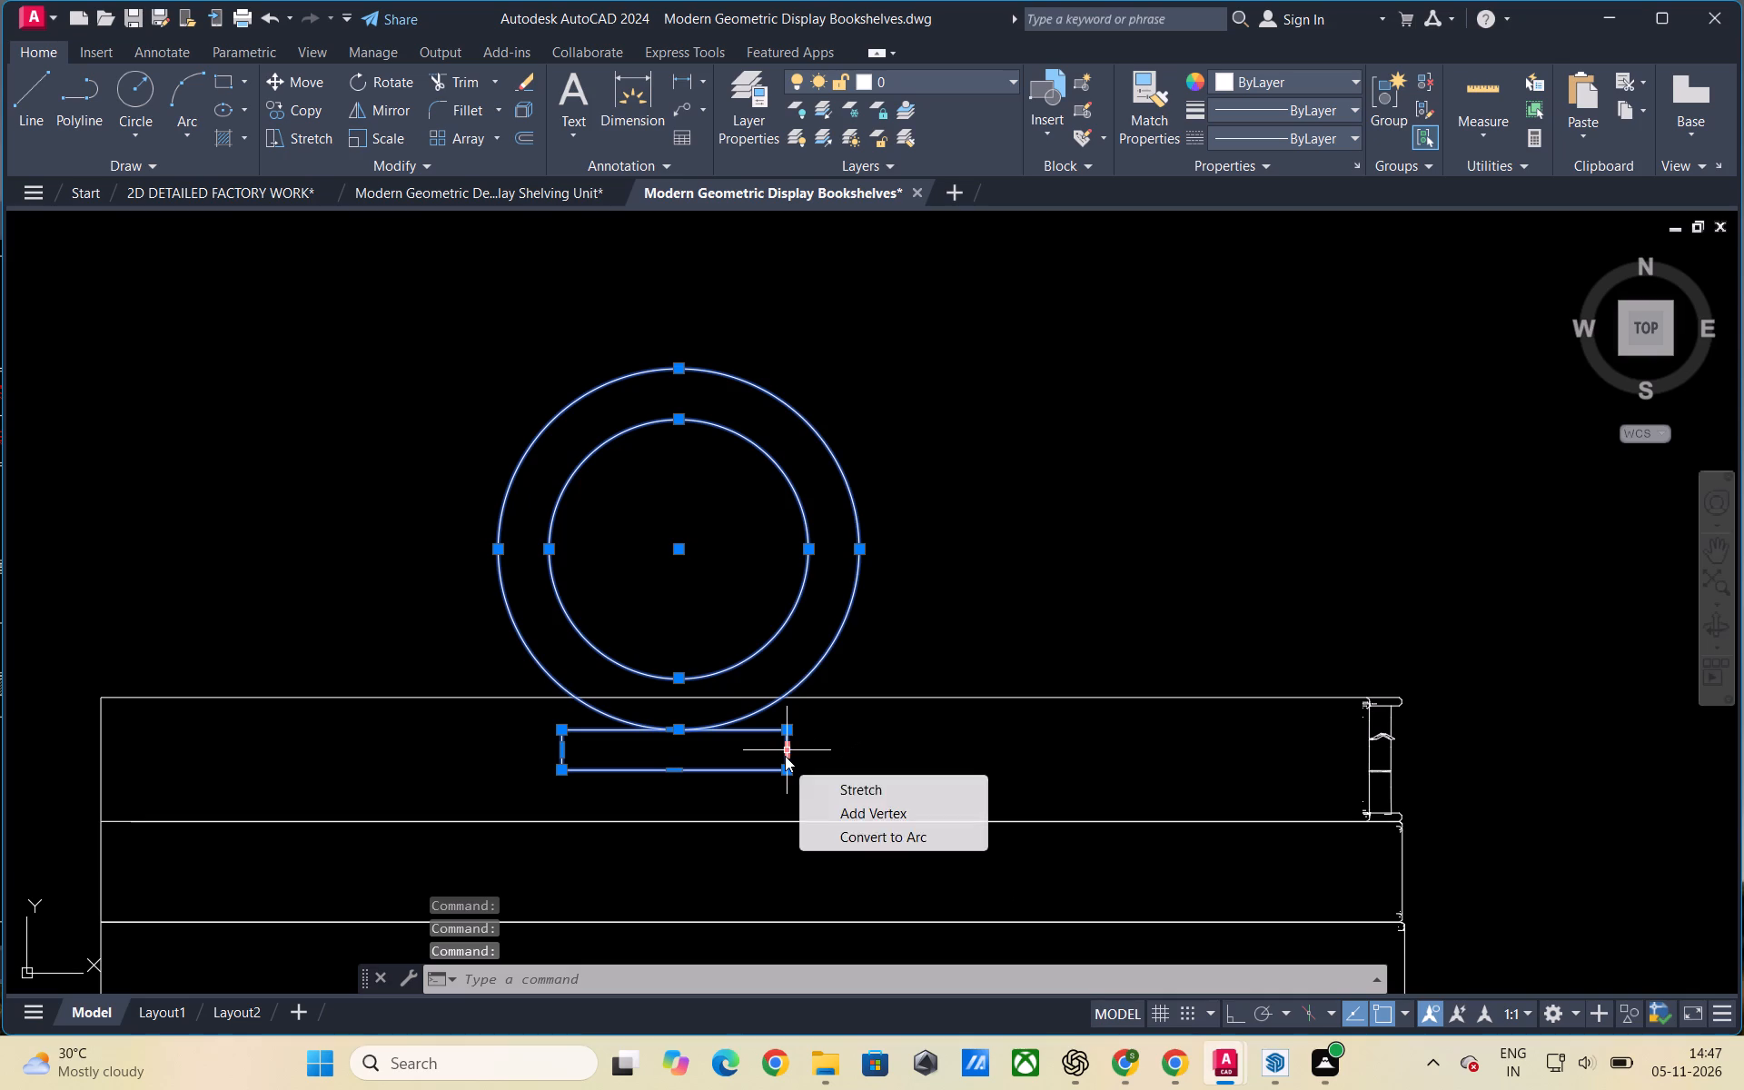
pyautogui.rightClick(785, 756)
pyautogui.click(817, 410)
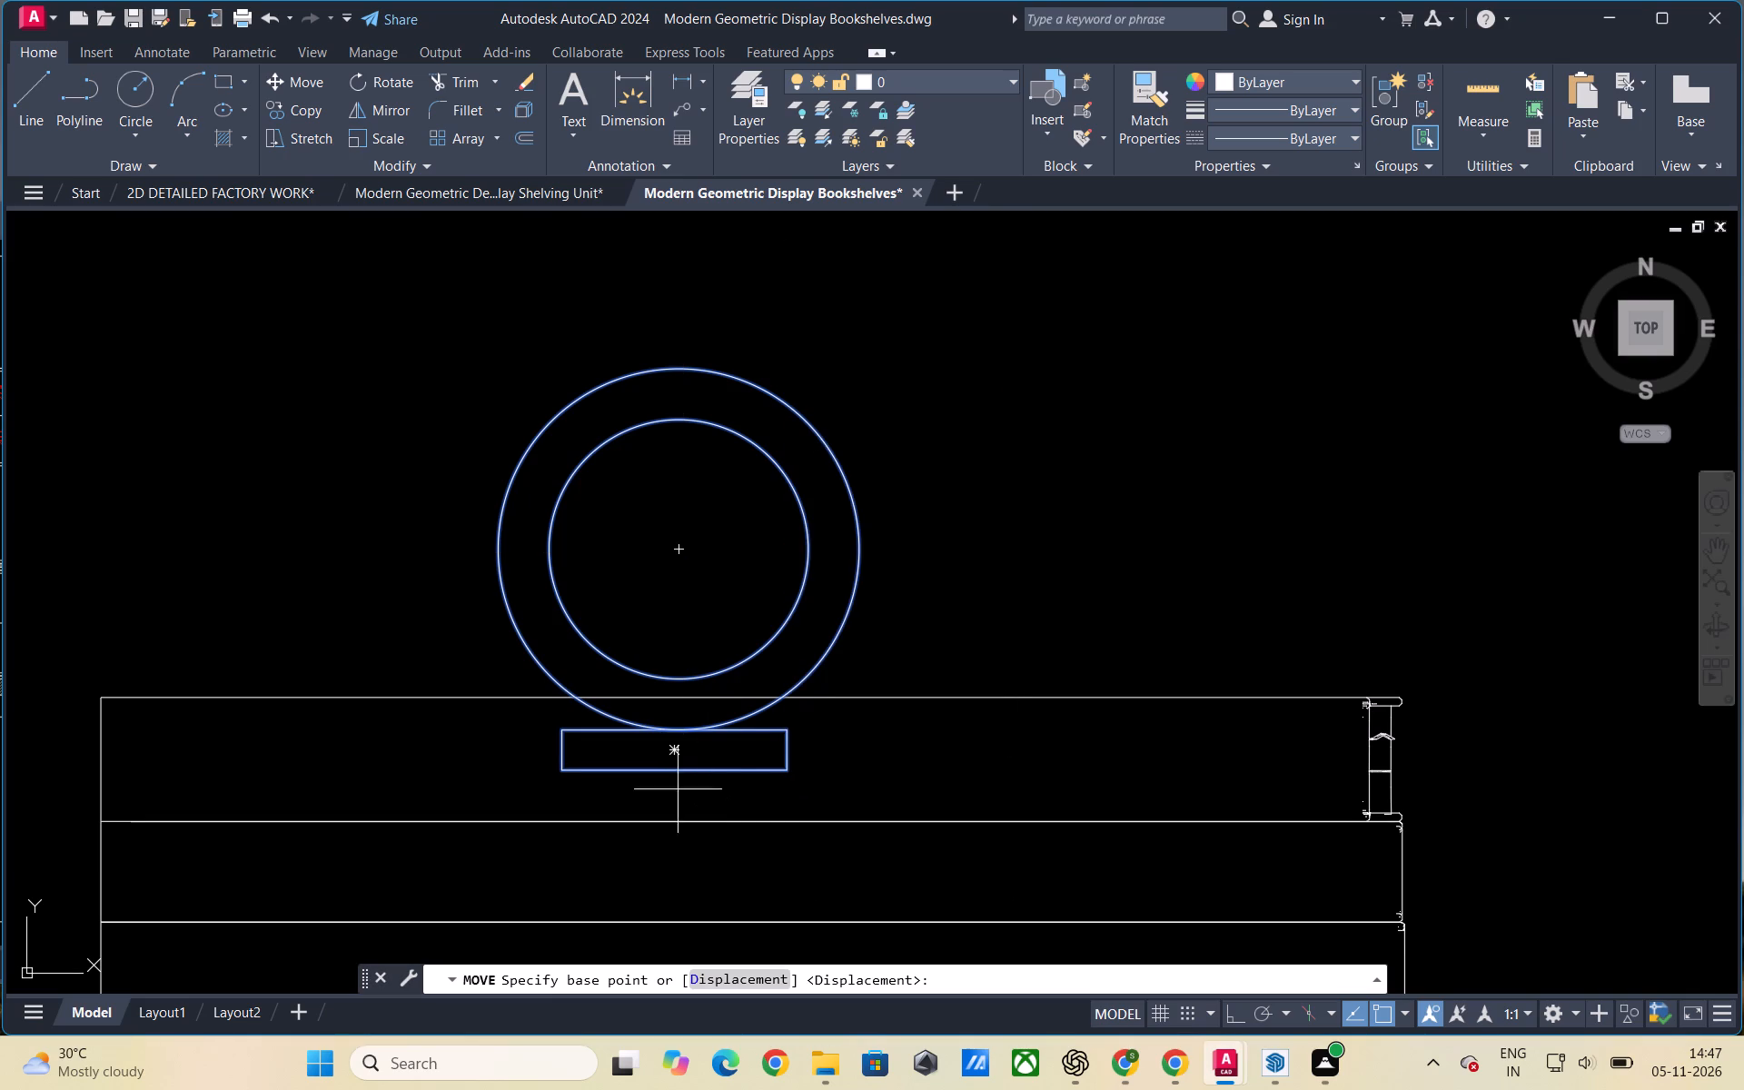
pyautogui.click(675, 775)
pyautogui.click(710, 695)
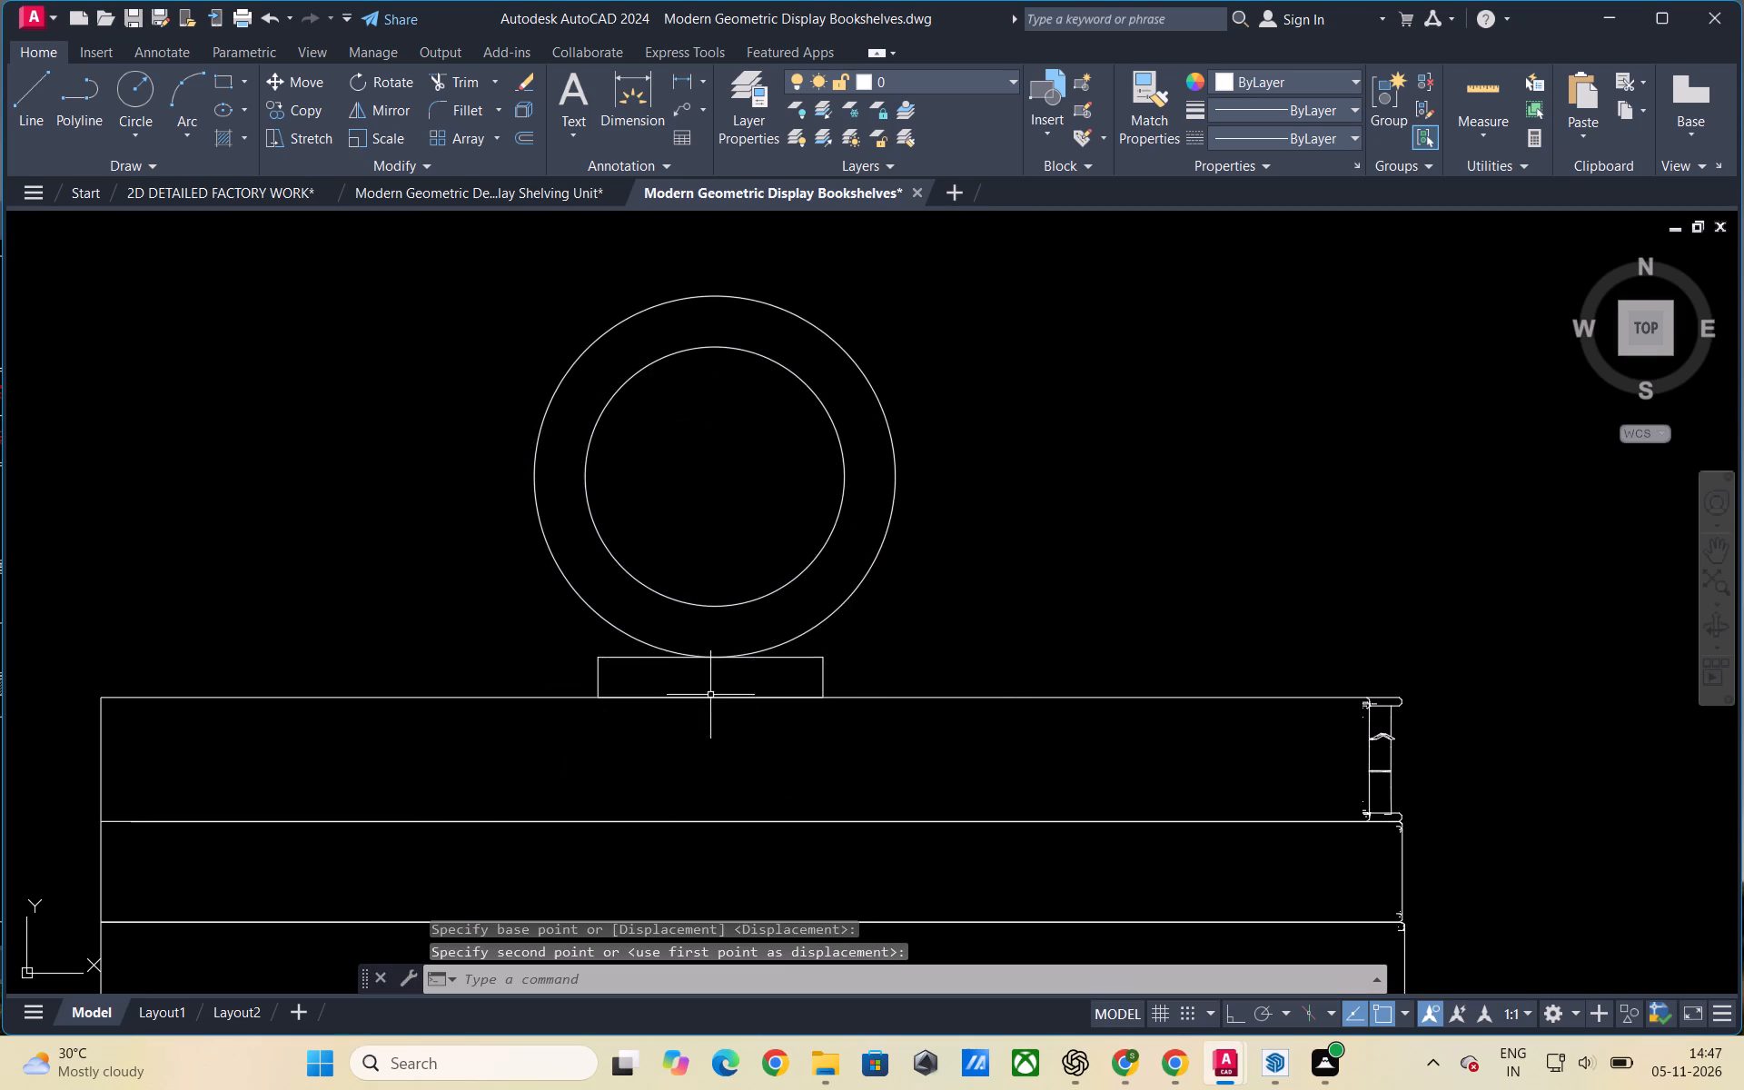
# Save the bookshelf drawing.
pyautogui.scroll(-4, 797, 654)
pyautogui.hotkey('ctrl', 's')
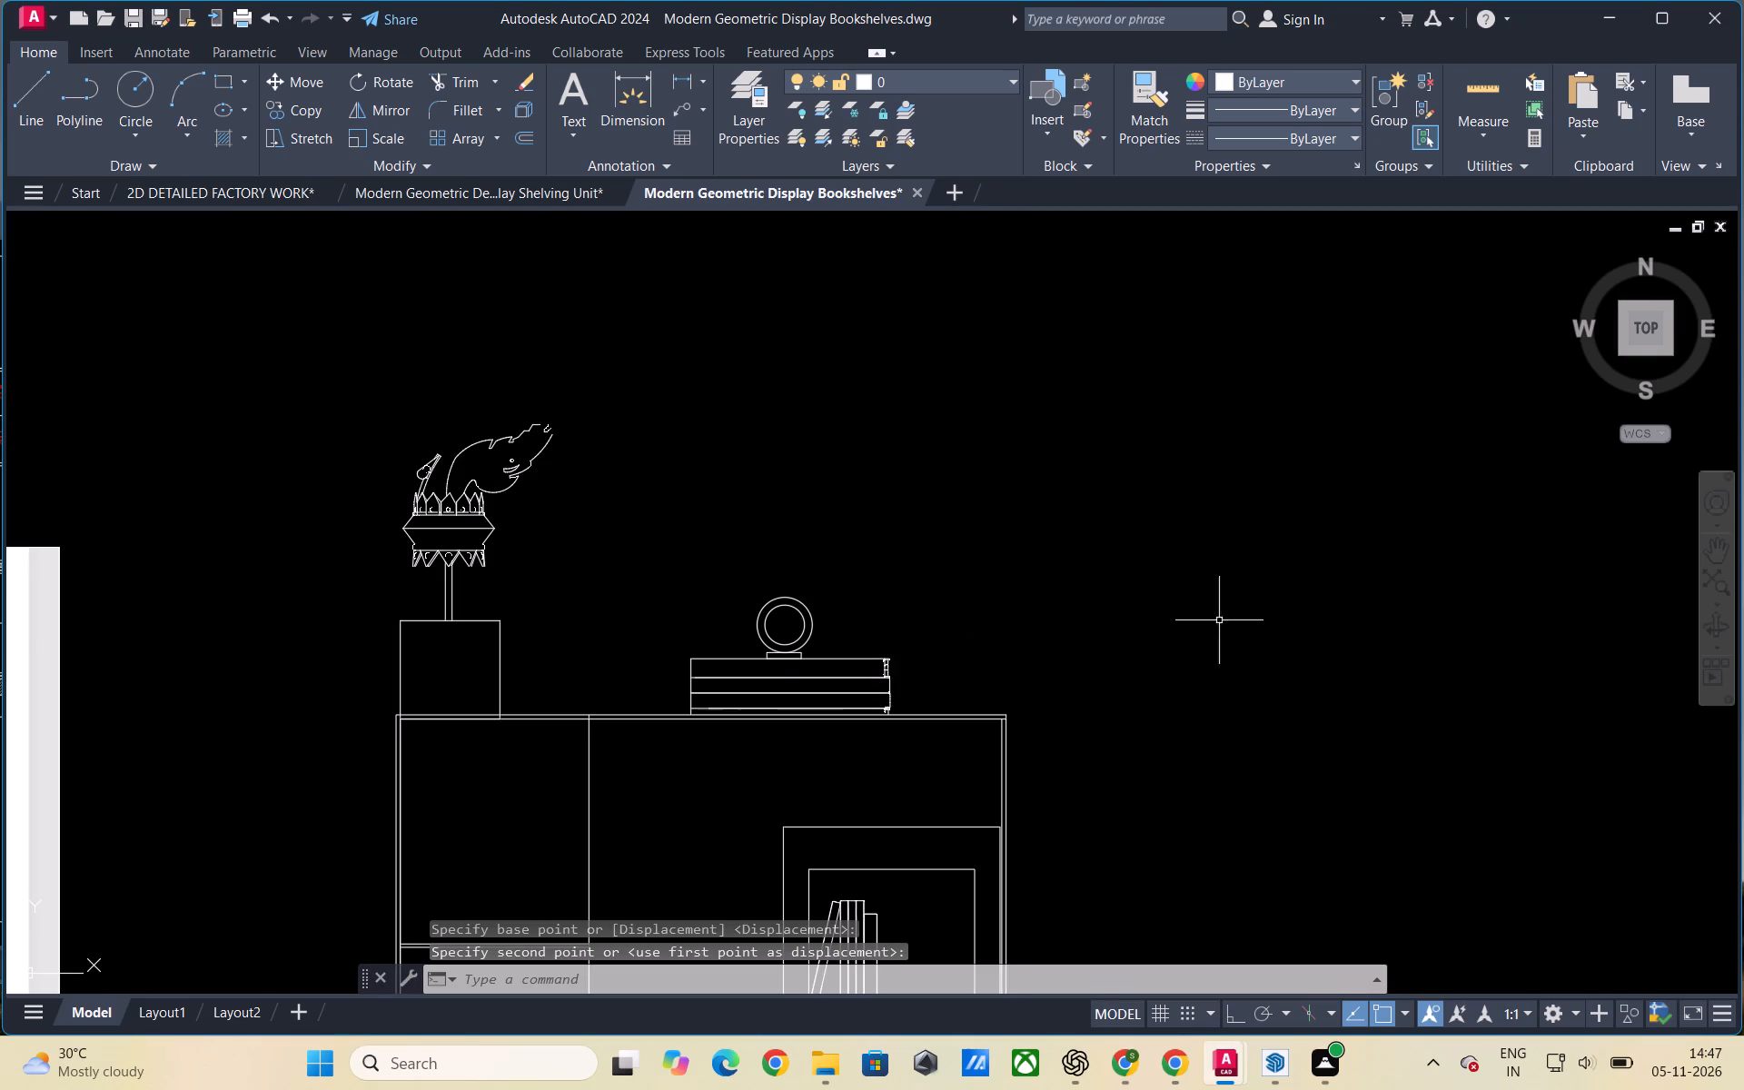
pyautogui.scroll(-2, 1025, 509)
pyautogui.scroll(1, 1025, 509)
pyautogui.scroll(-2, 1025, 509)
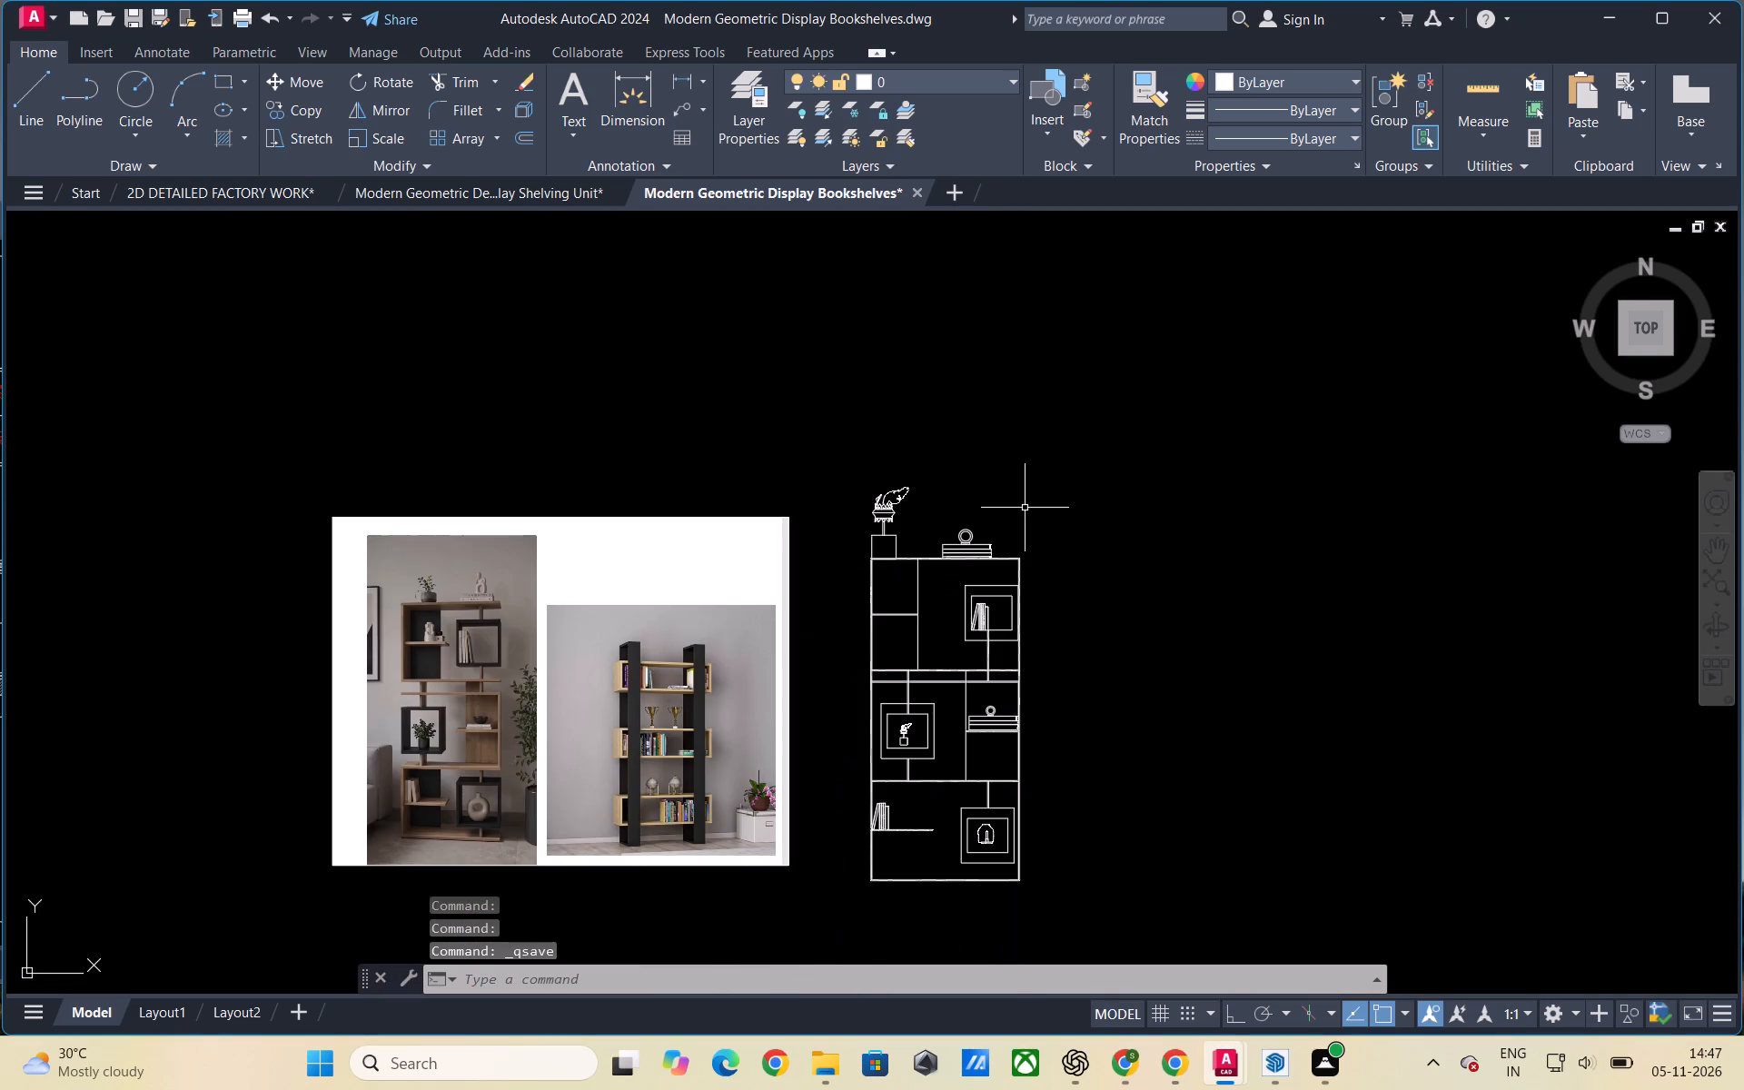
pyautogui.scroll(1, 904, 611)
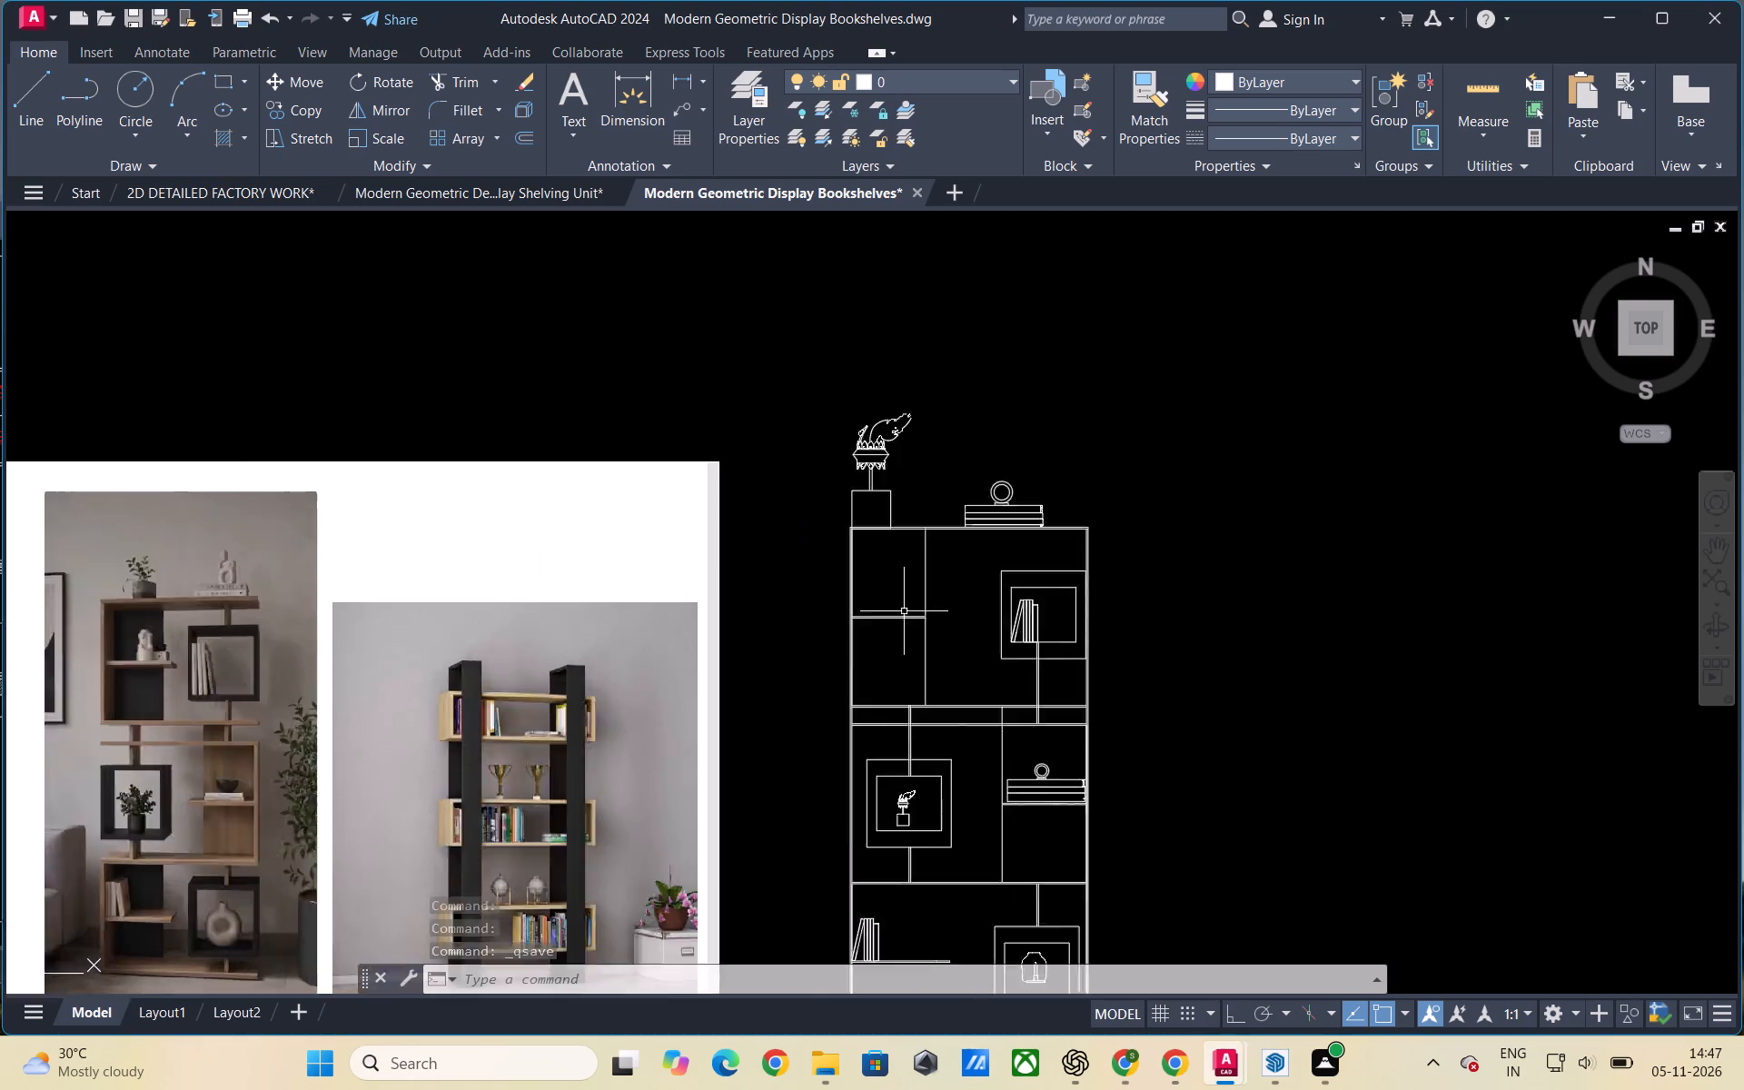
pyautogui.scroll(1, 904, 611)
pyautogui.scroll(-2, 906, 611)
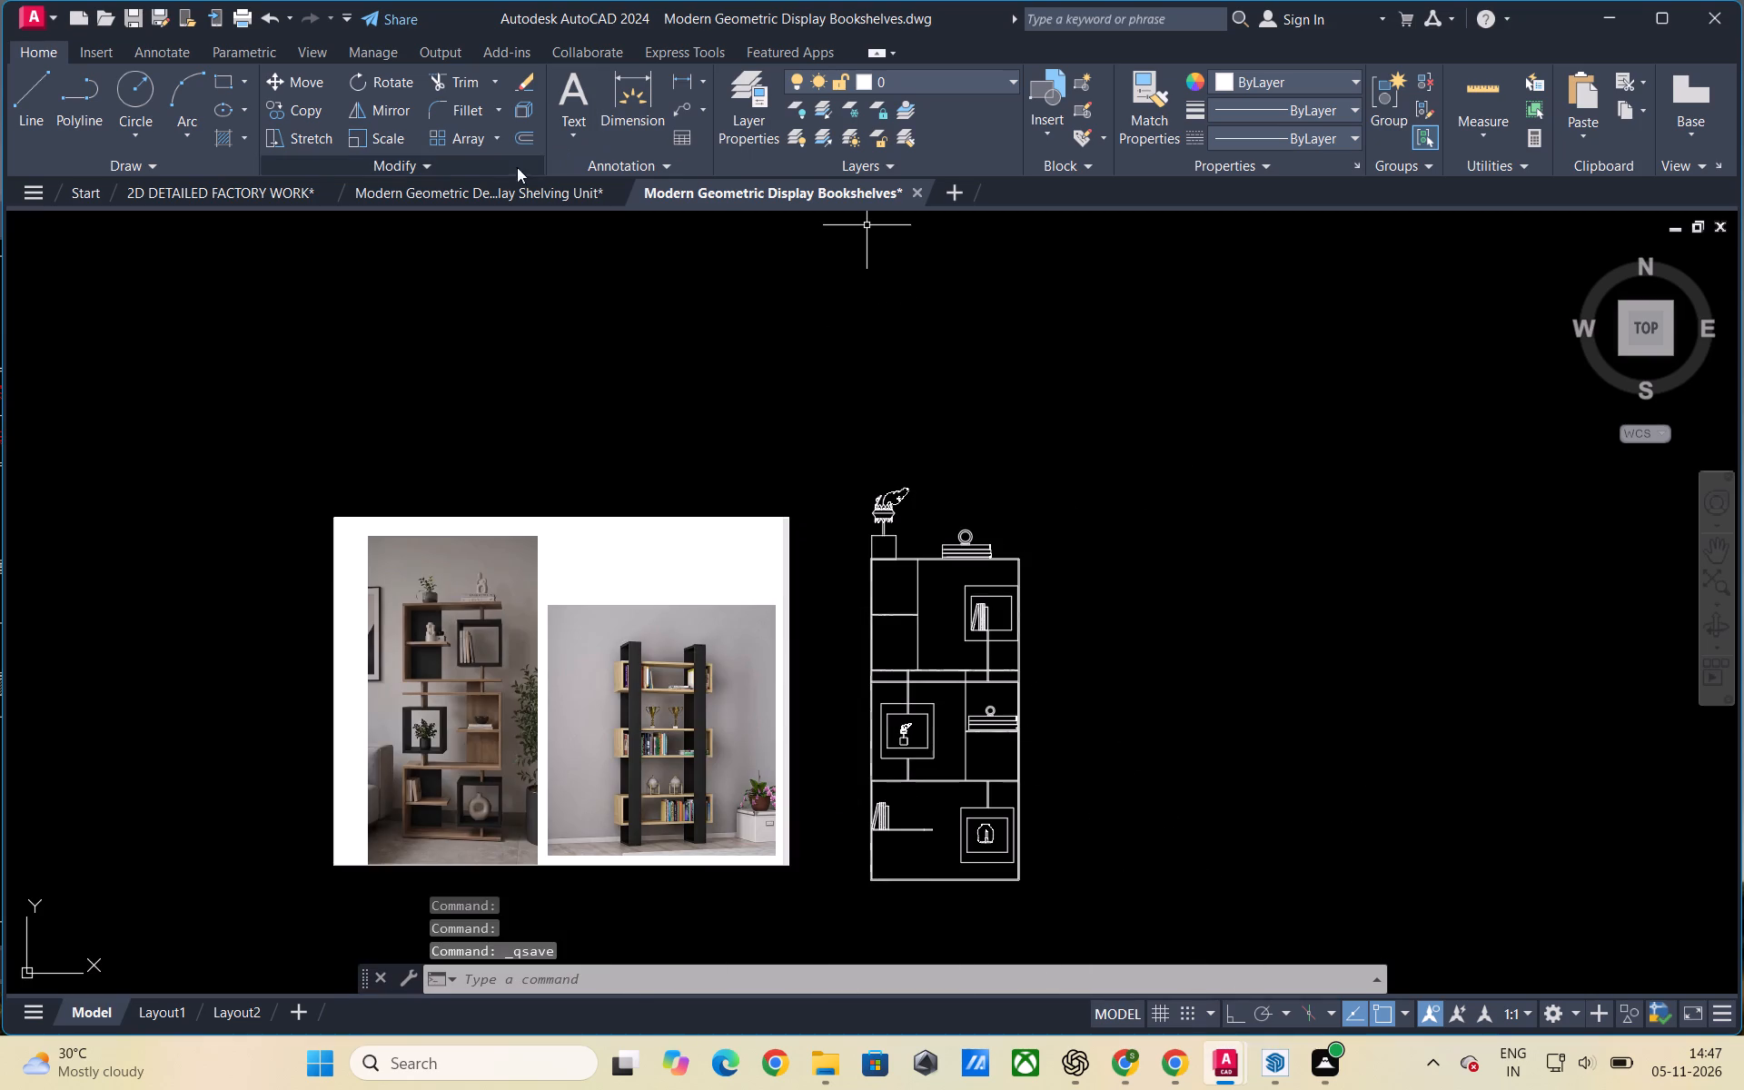
# Copy the solid-filled wide jar hatch from the decor group in the Modern Geometric Decorative Display Shelving Unit drawing.
pyautogui.click(499, 185)
pyautogui.scroll(-1, 908, 463)
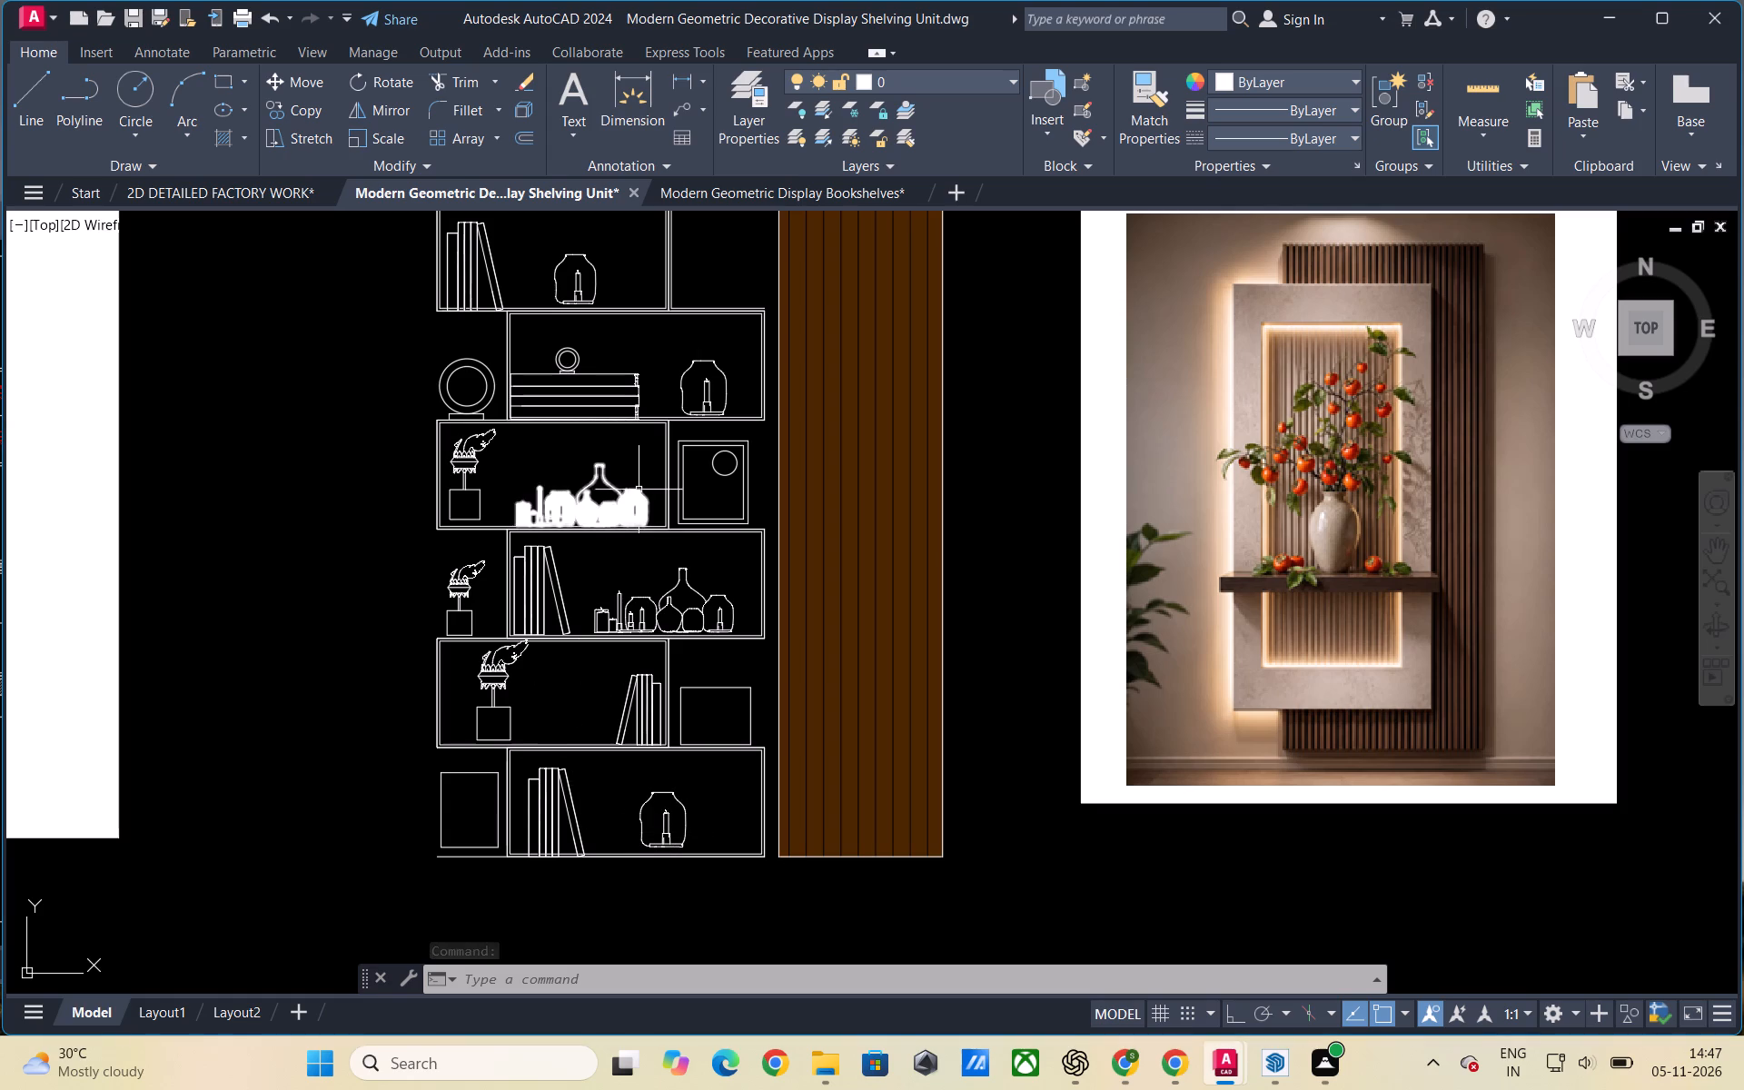
pyautogui.scroll(3, 636, 489)
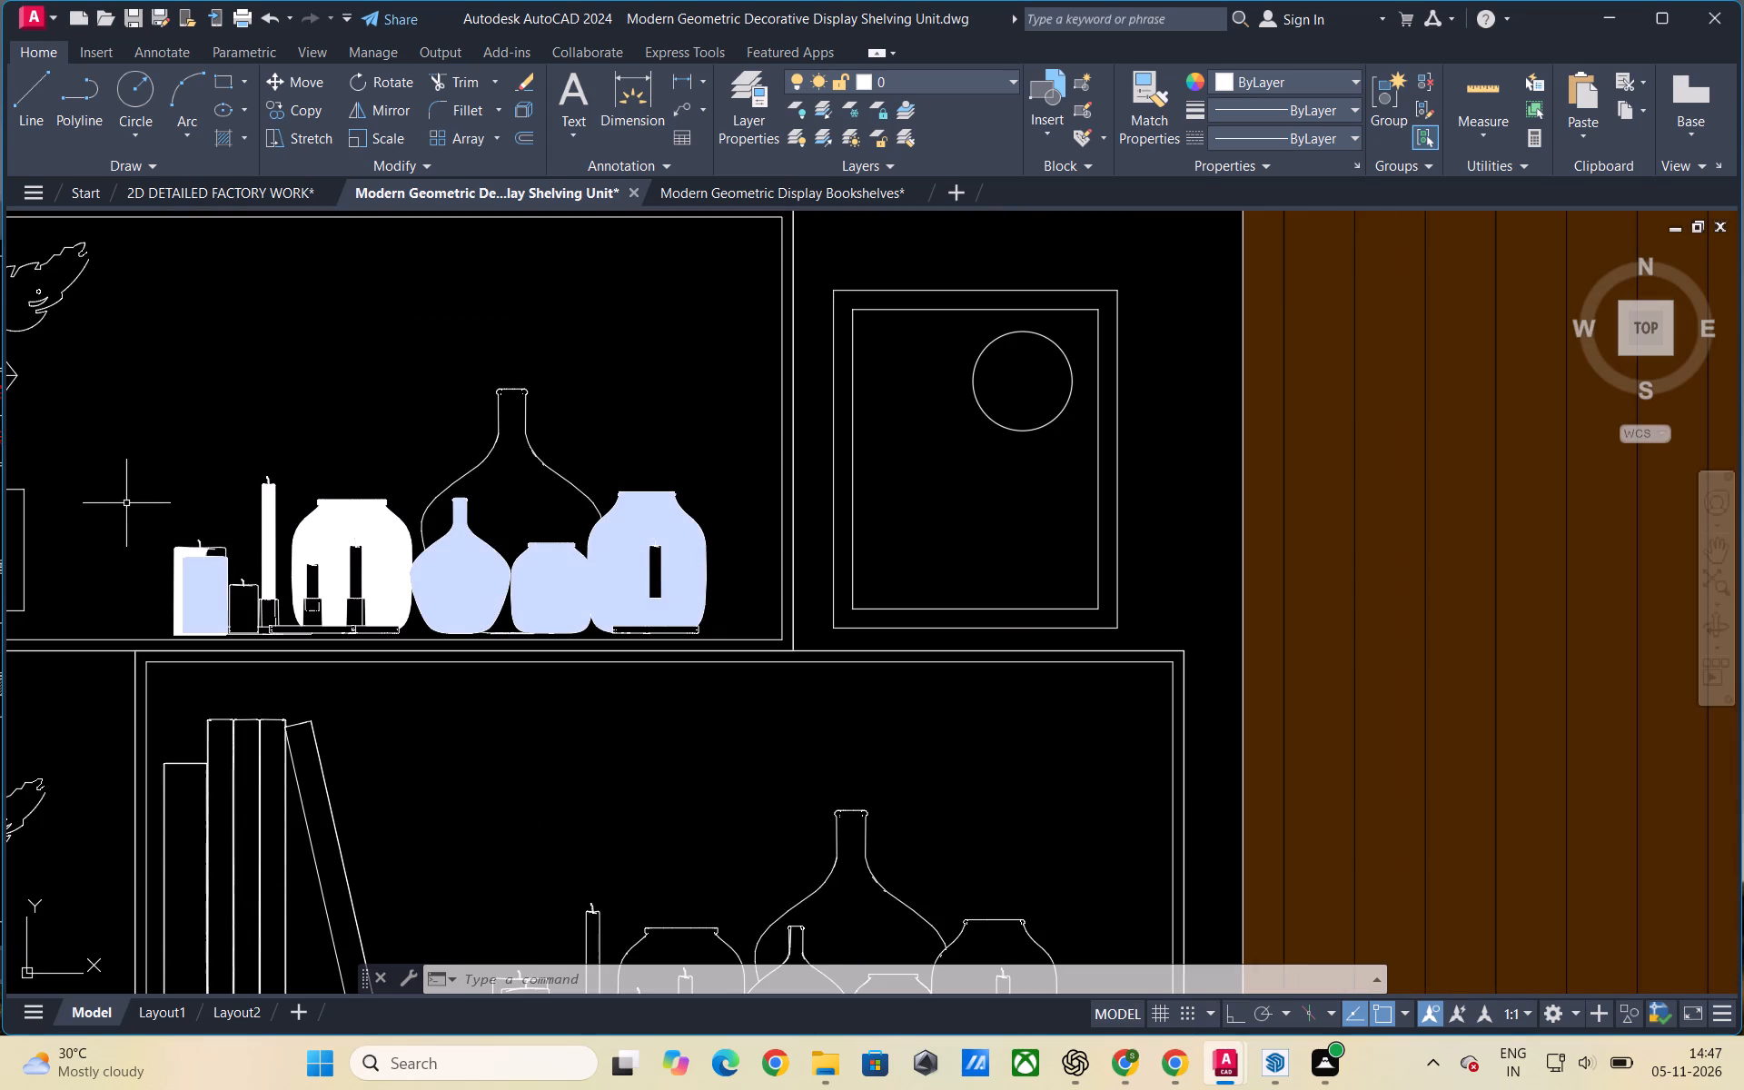
pyautogui.click(355, 508)
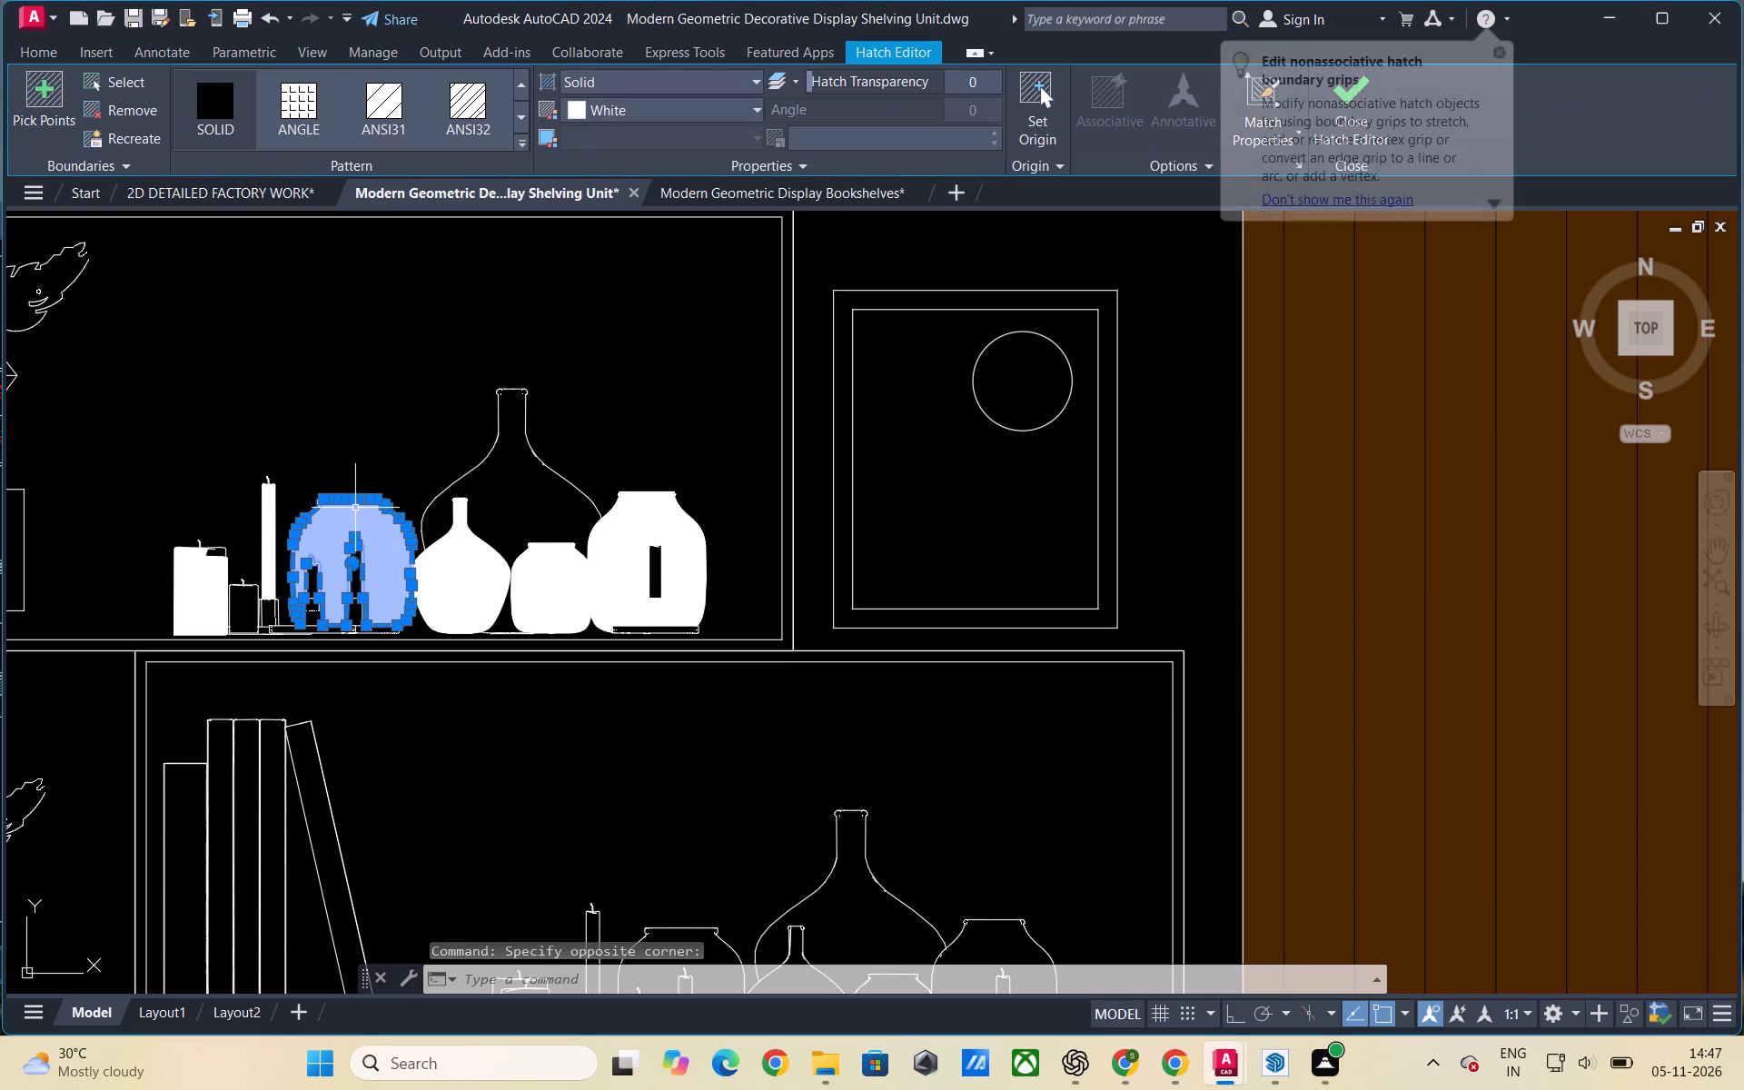
pyautogui.hotkey('ctrl', 'c')
# Paste the filled jar into the Modern Geometric Display Bookshelves drawing, on the small shelf in the upper-left compartment.
pyautogui.click(779, 198)
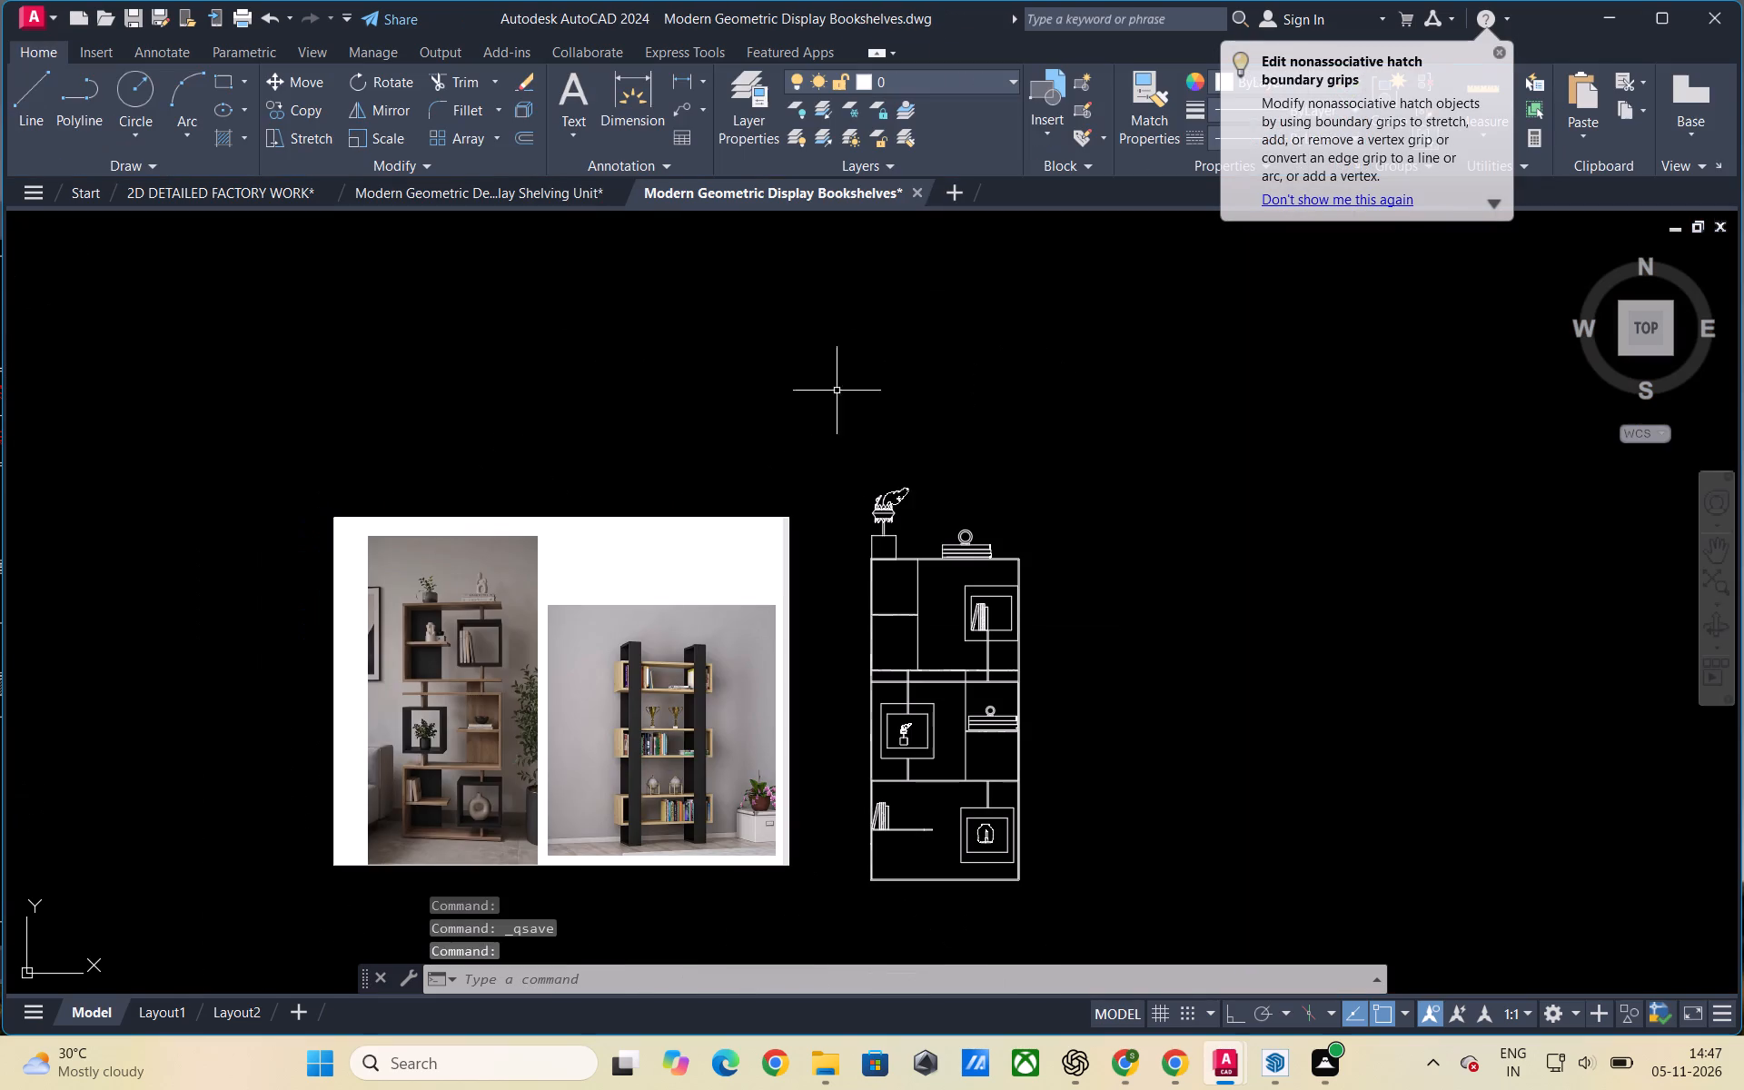
pyautogui.scroll(1, 928, 608)
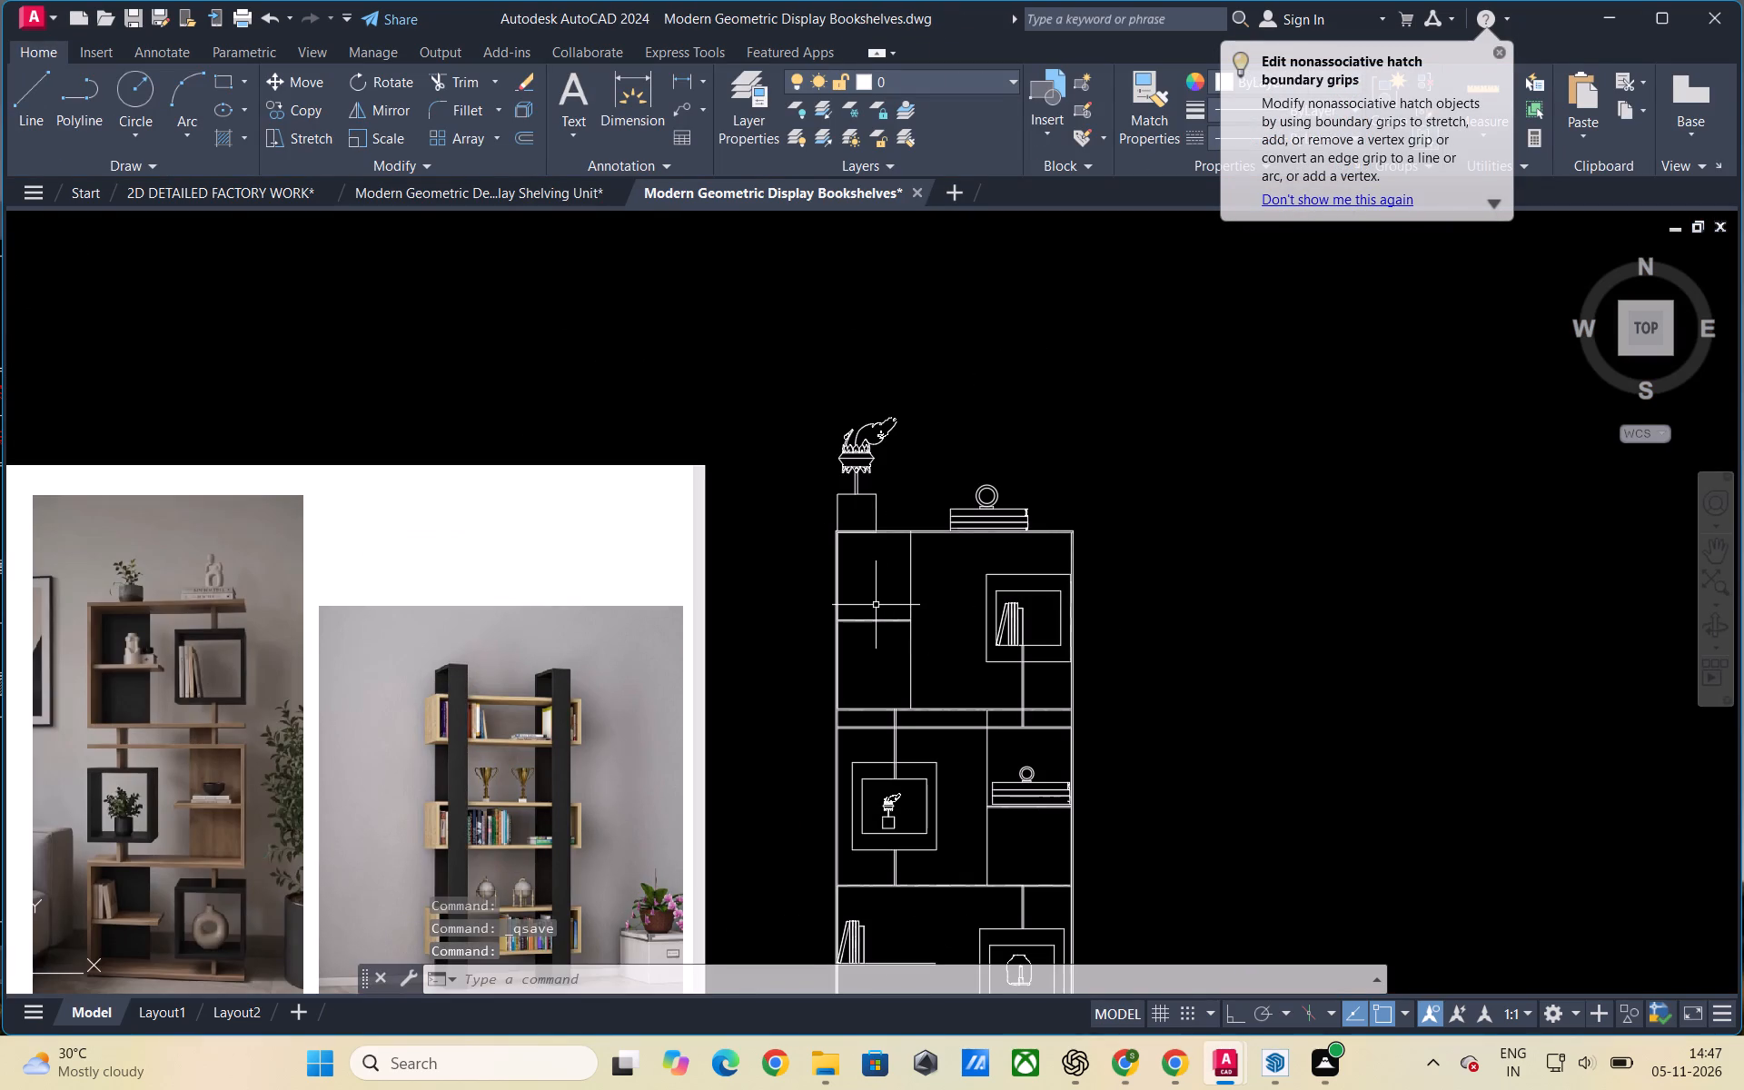
pyautogui.hotkey('ctrl', 'v')
pyautogui.scroll(2, 866, 607)
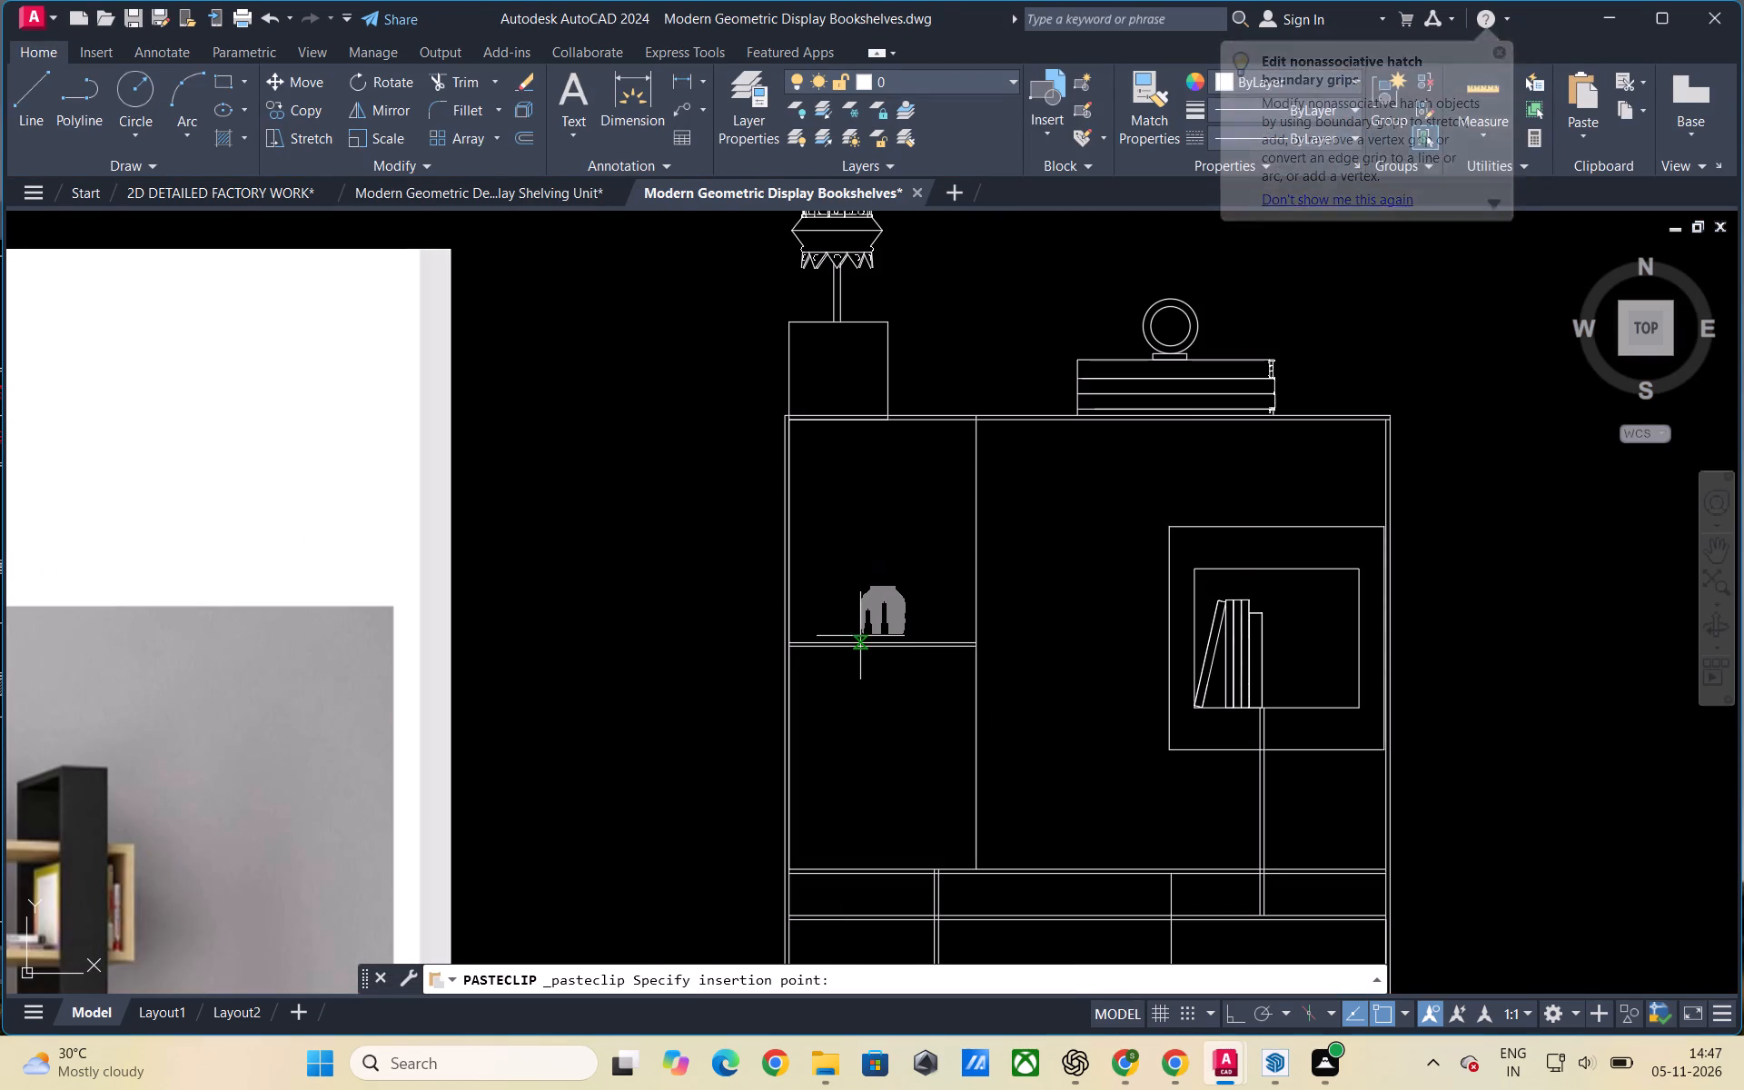
pyautogui.click(860, 639)
# Enlarge the pasted filled jar to roughly twice its size, scaling freehand from its top rim.
pyautogui.scroll(-1, 748, 577)
pyautogui.scroll(-2, 935, 567)
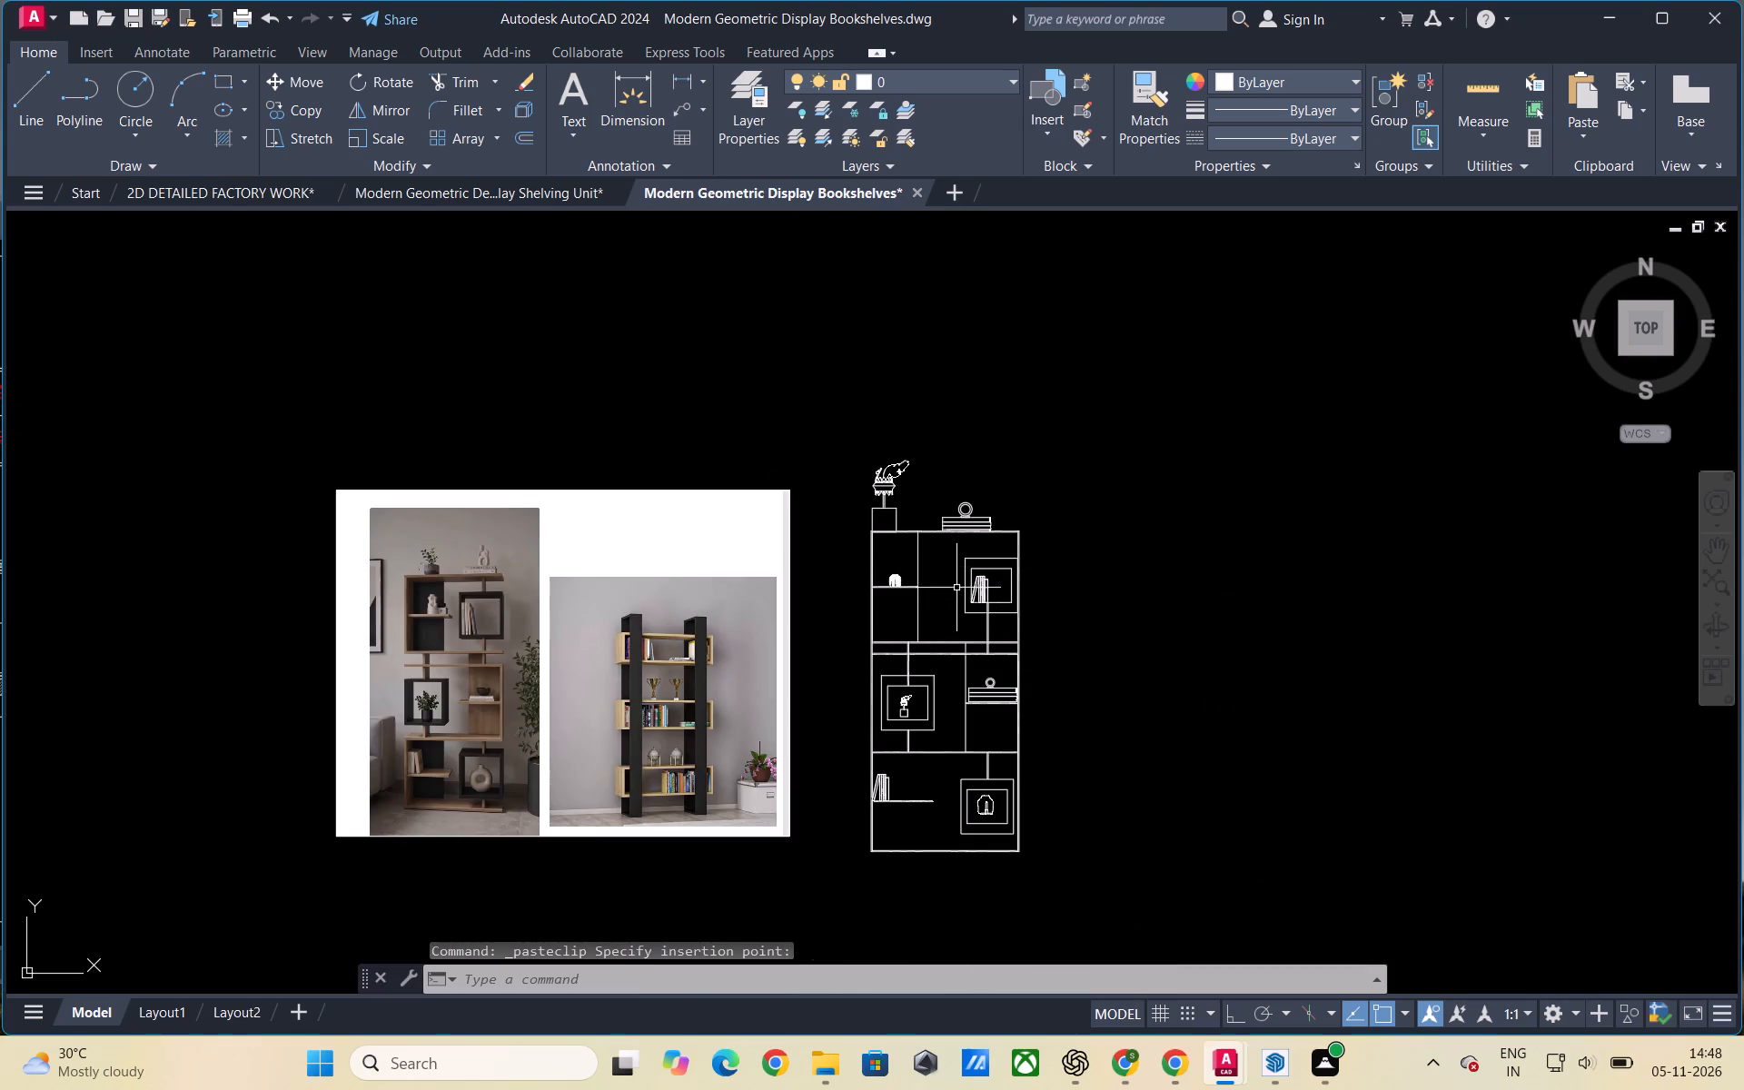
pyautogui.scroll(5, 895, 583)
pyautogui.moveTo(1019, 583); pyautogui.dragTo(1018, 571)
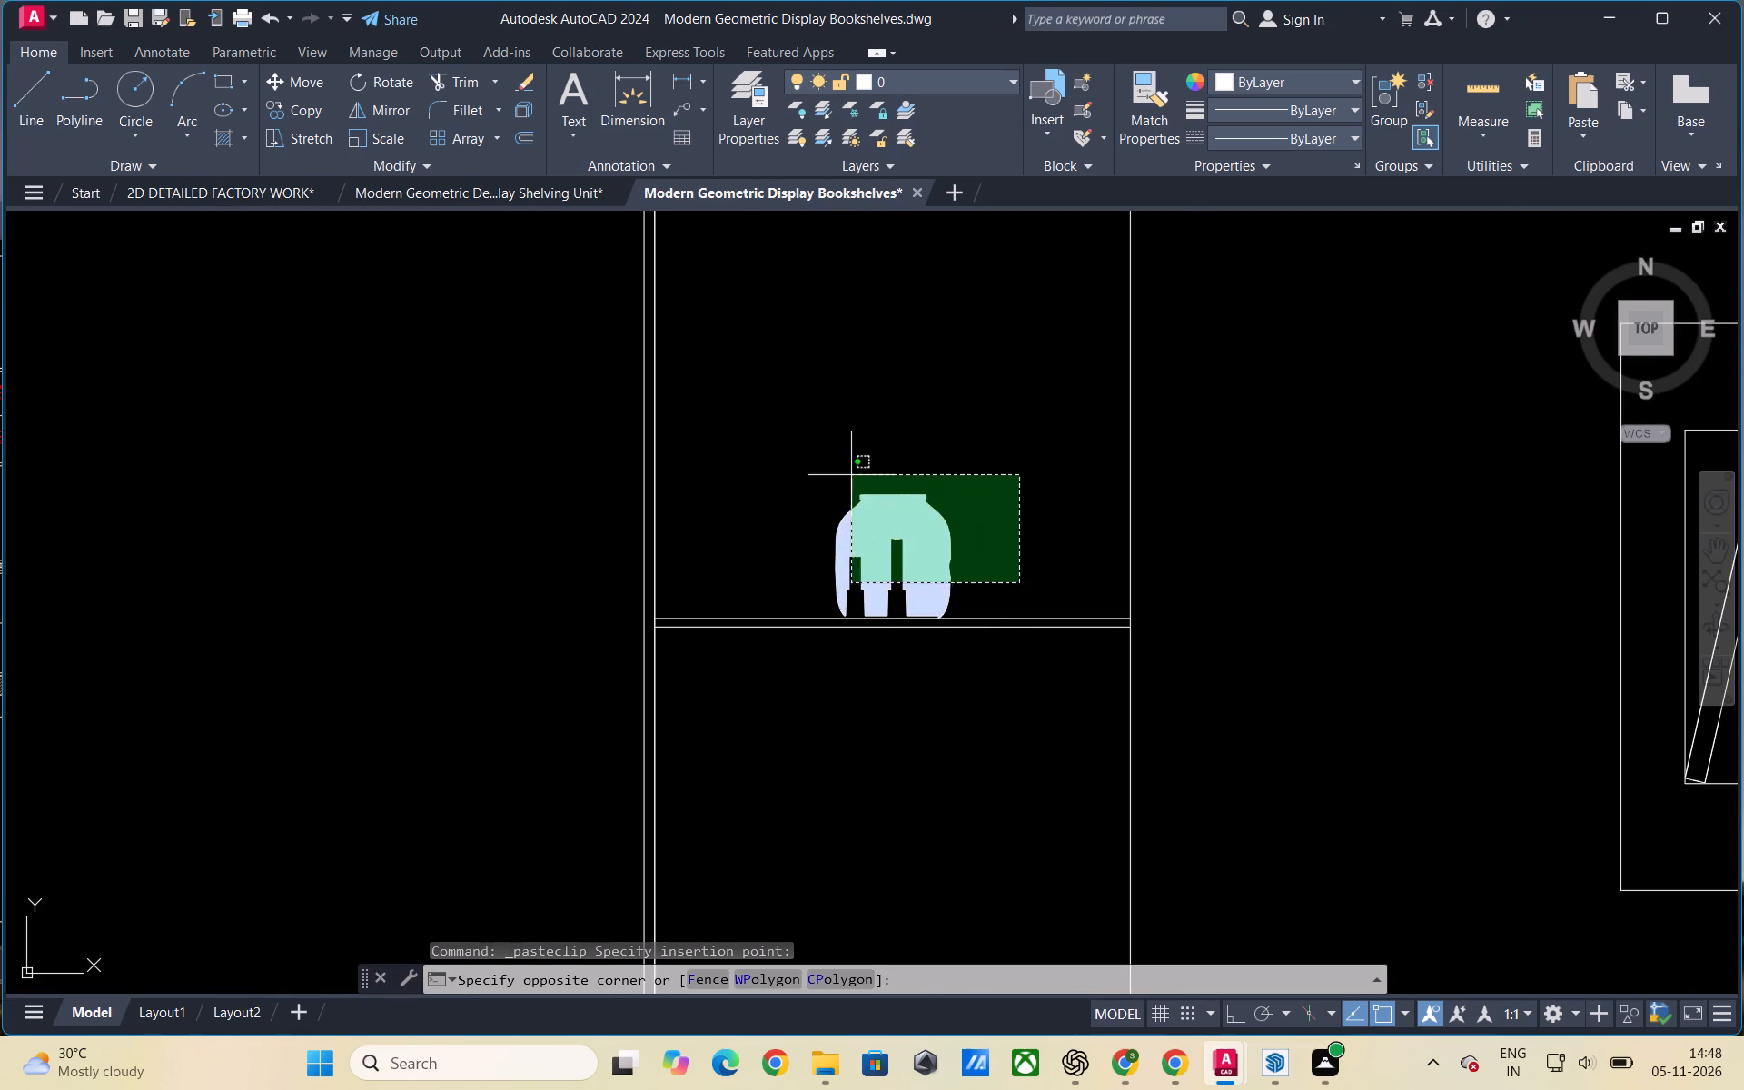
pyautogui.click(806, 466)
pyautogui.write('scale')
pyautogui.press('Return')
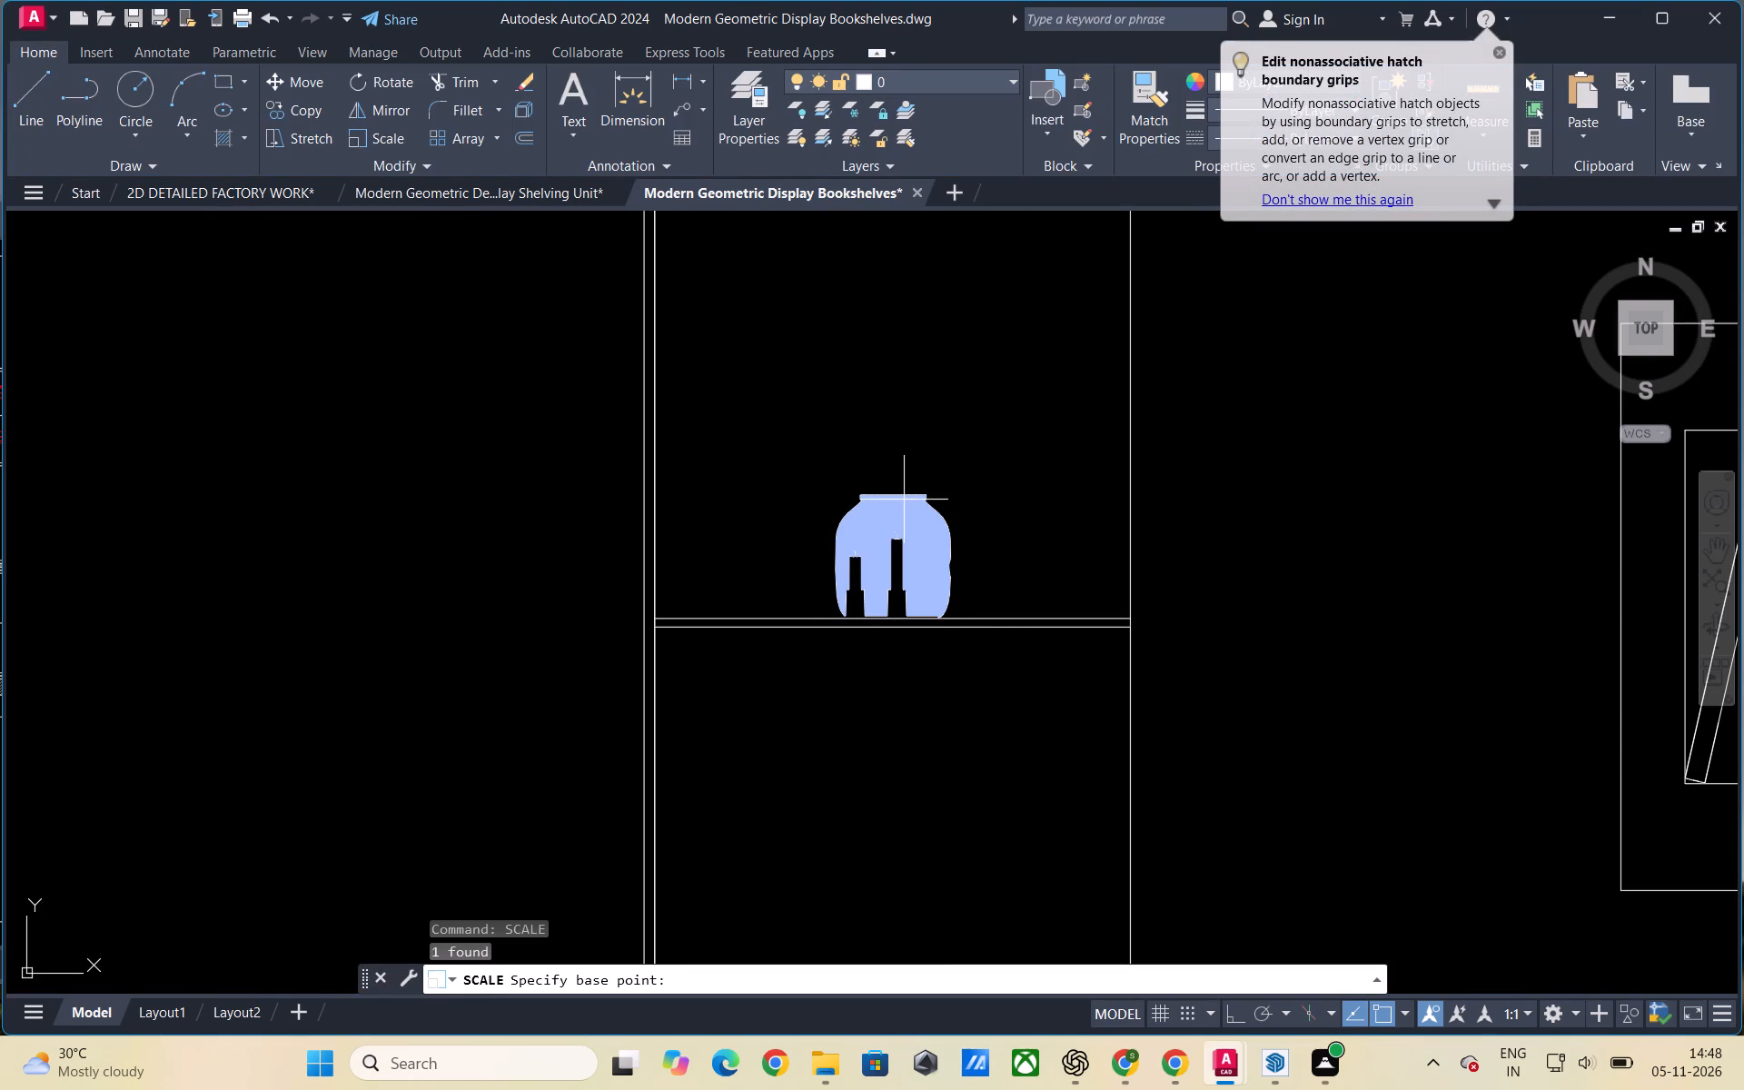
pyautogui.click(904, 500)
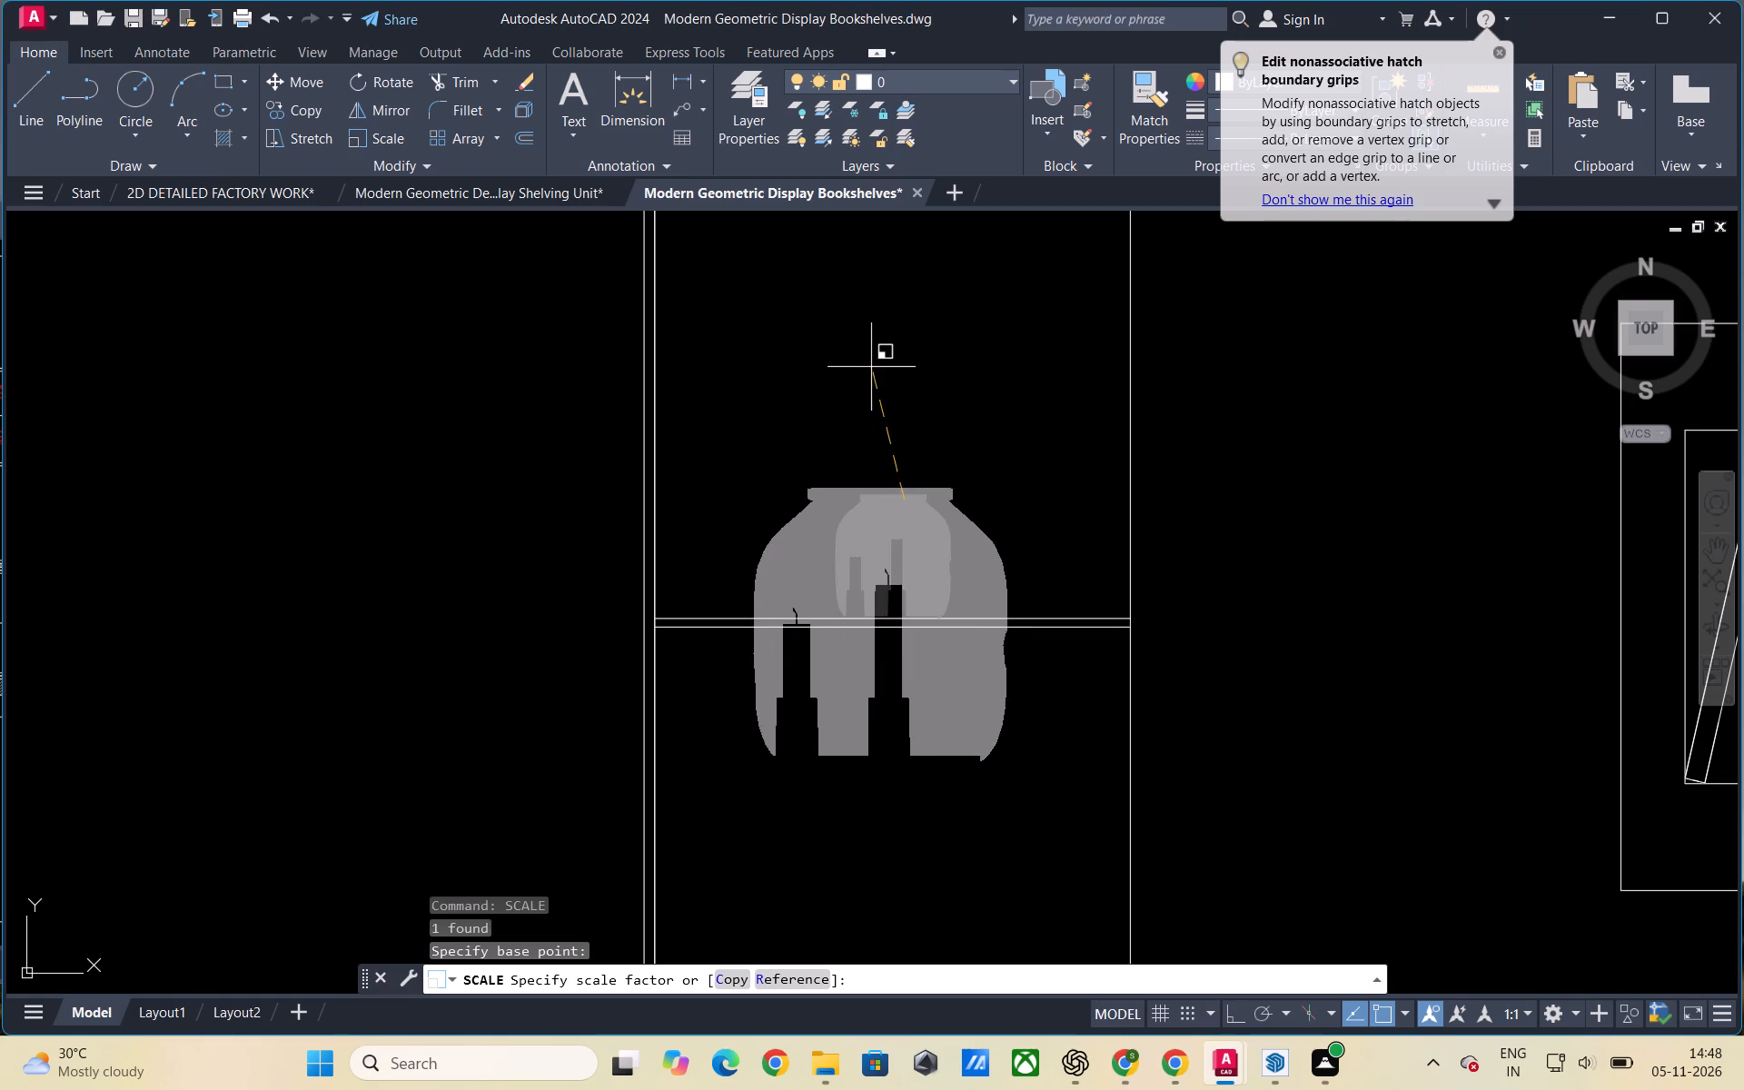
pyautogui.click(871, 367)
pyautogui.press('Escape')
# Move the enlarged filled jar up so its base sits just above the small shelf in the upper-left compartment.
pyautogui.click(1012, 767)
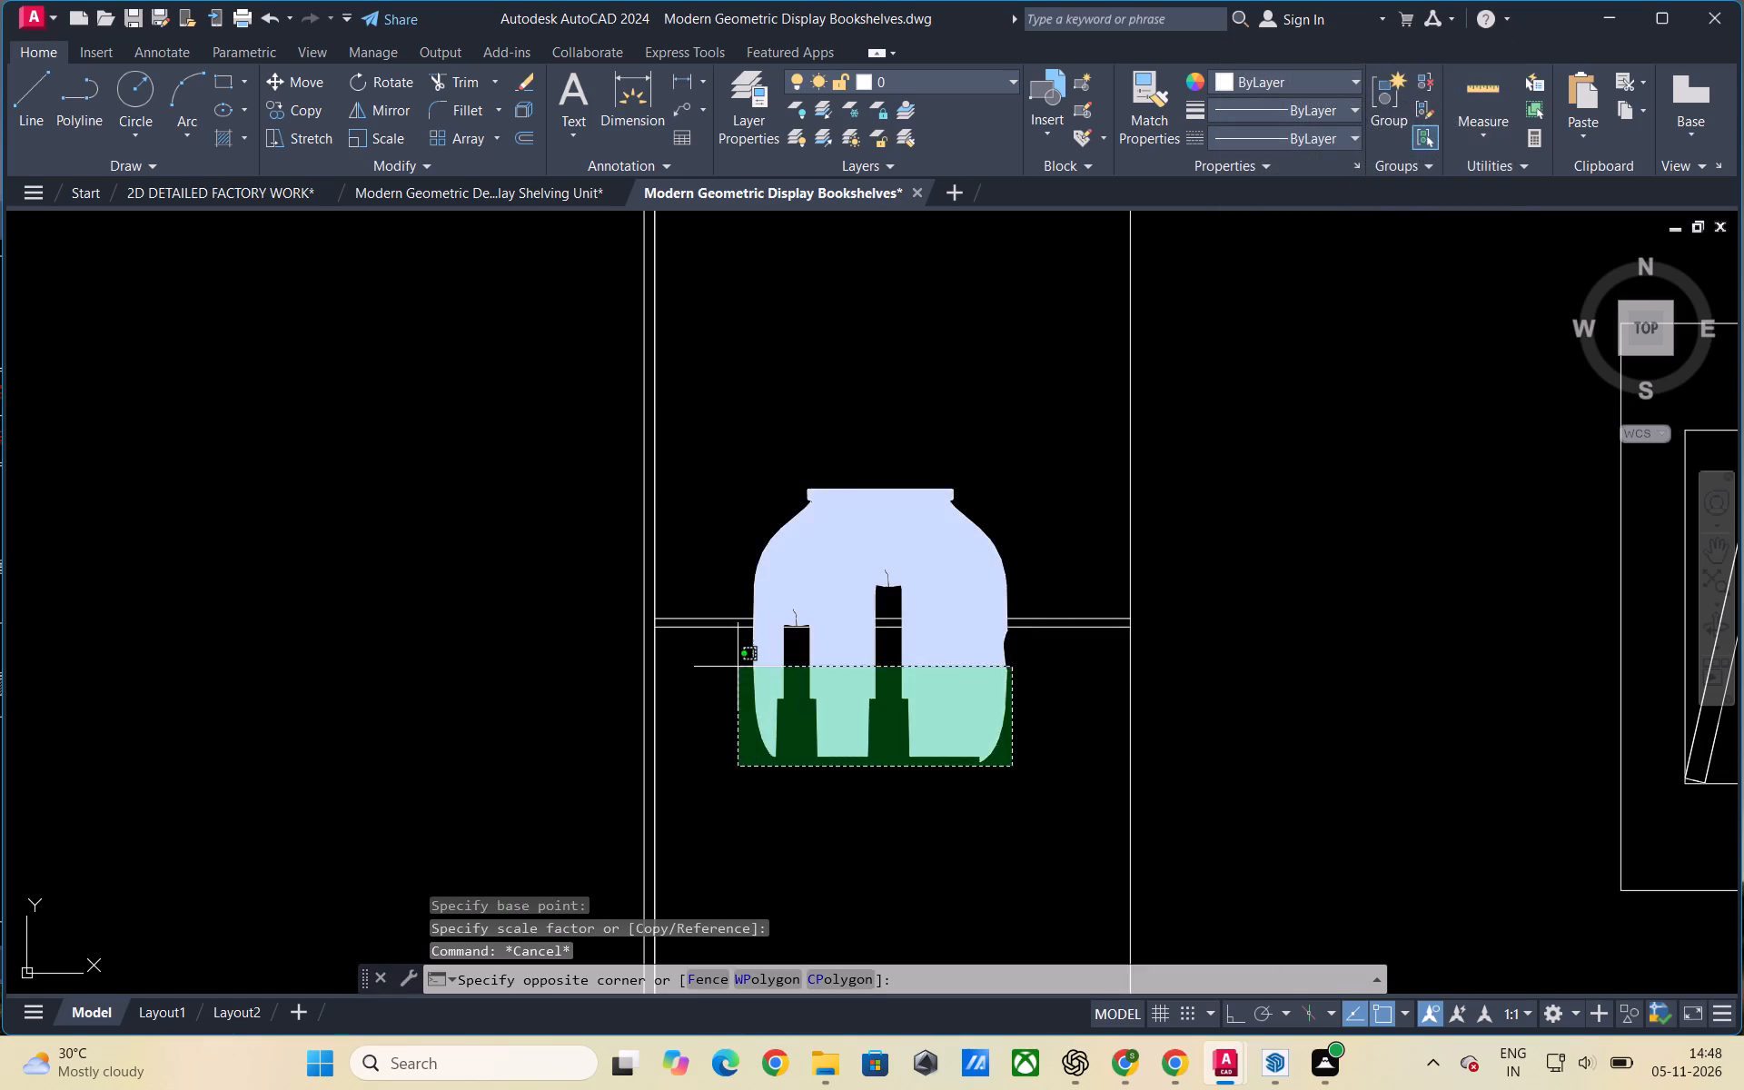
pyautogui.click(733, 665)
pyautogui.rightClick(735, 665)
pyautogui.click(813, 649)
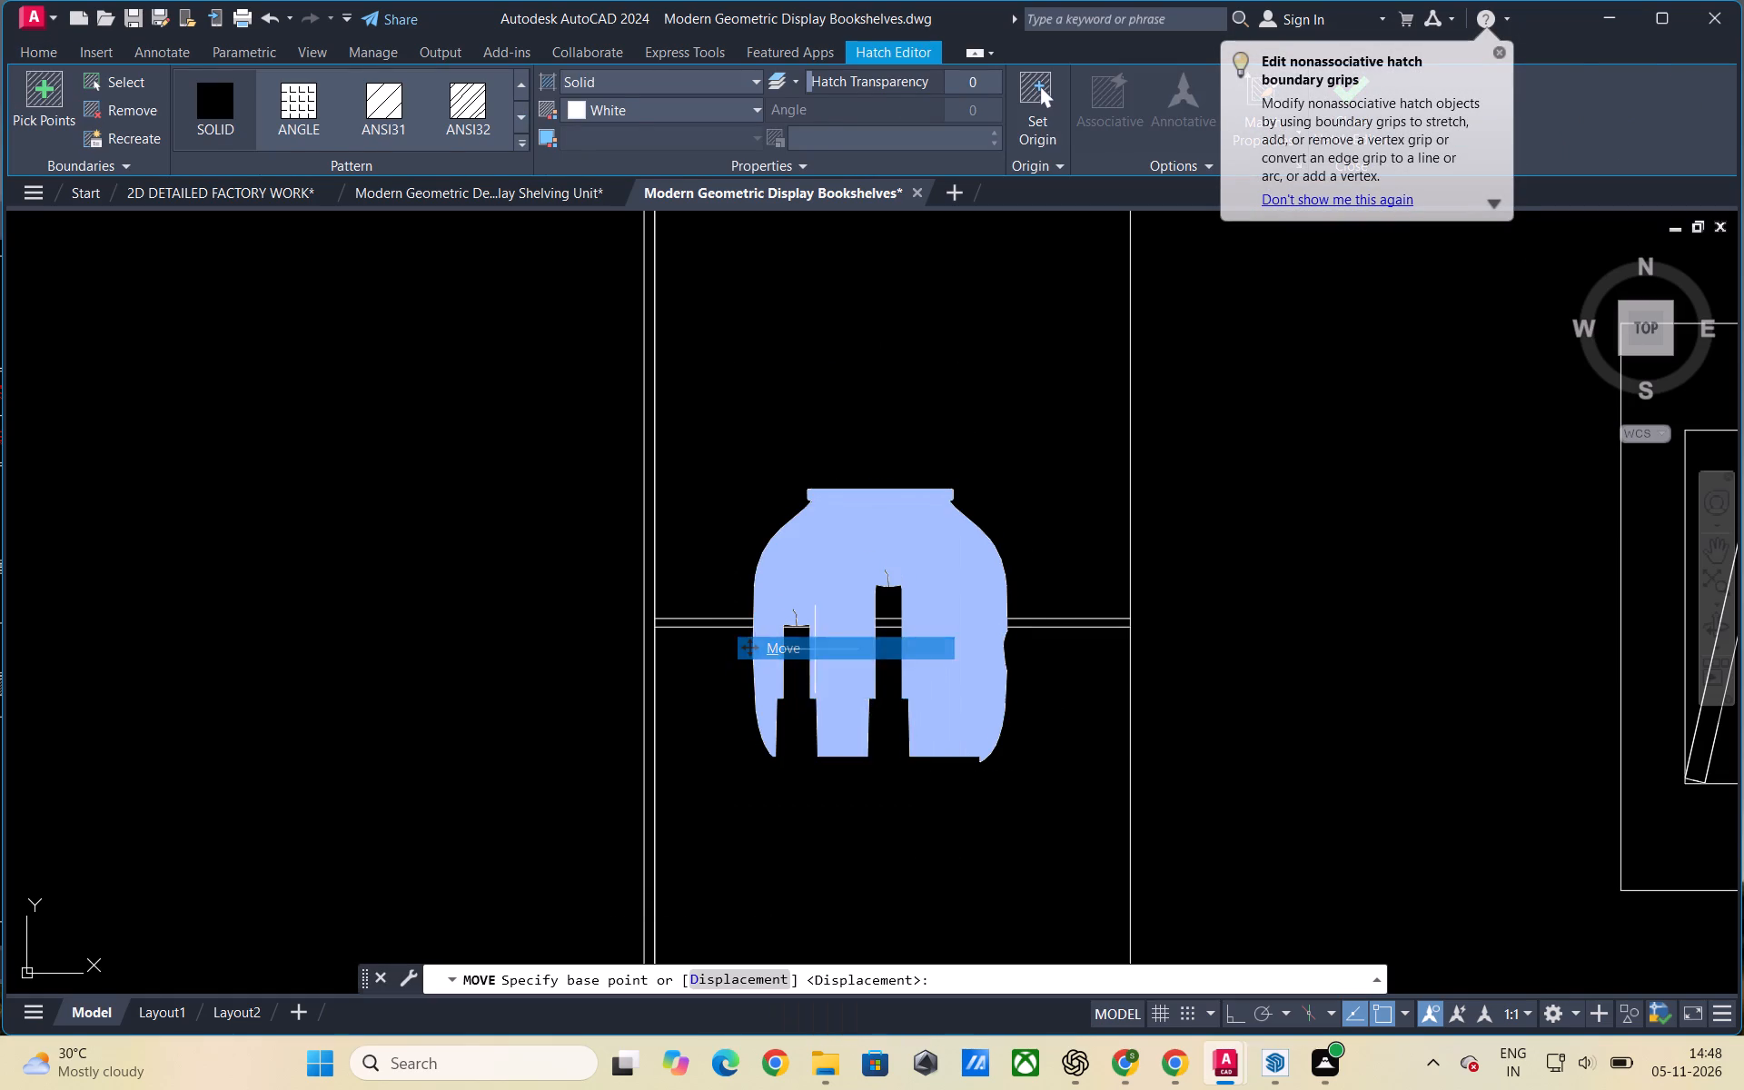
pyautogui.click(870, 761)
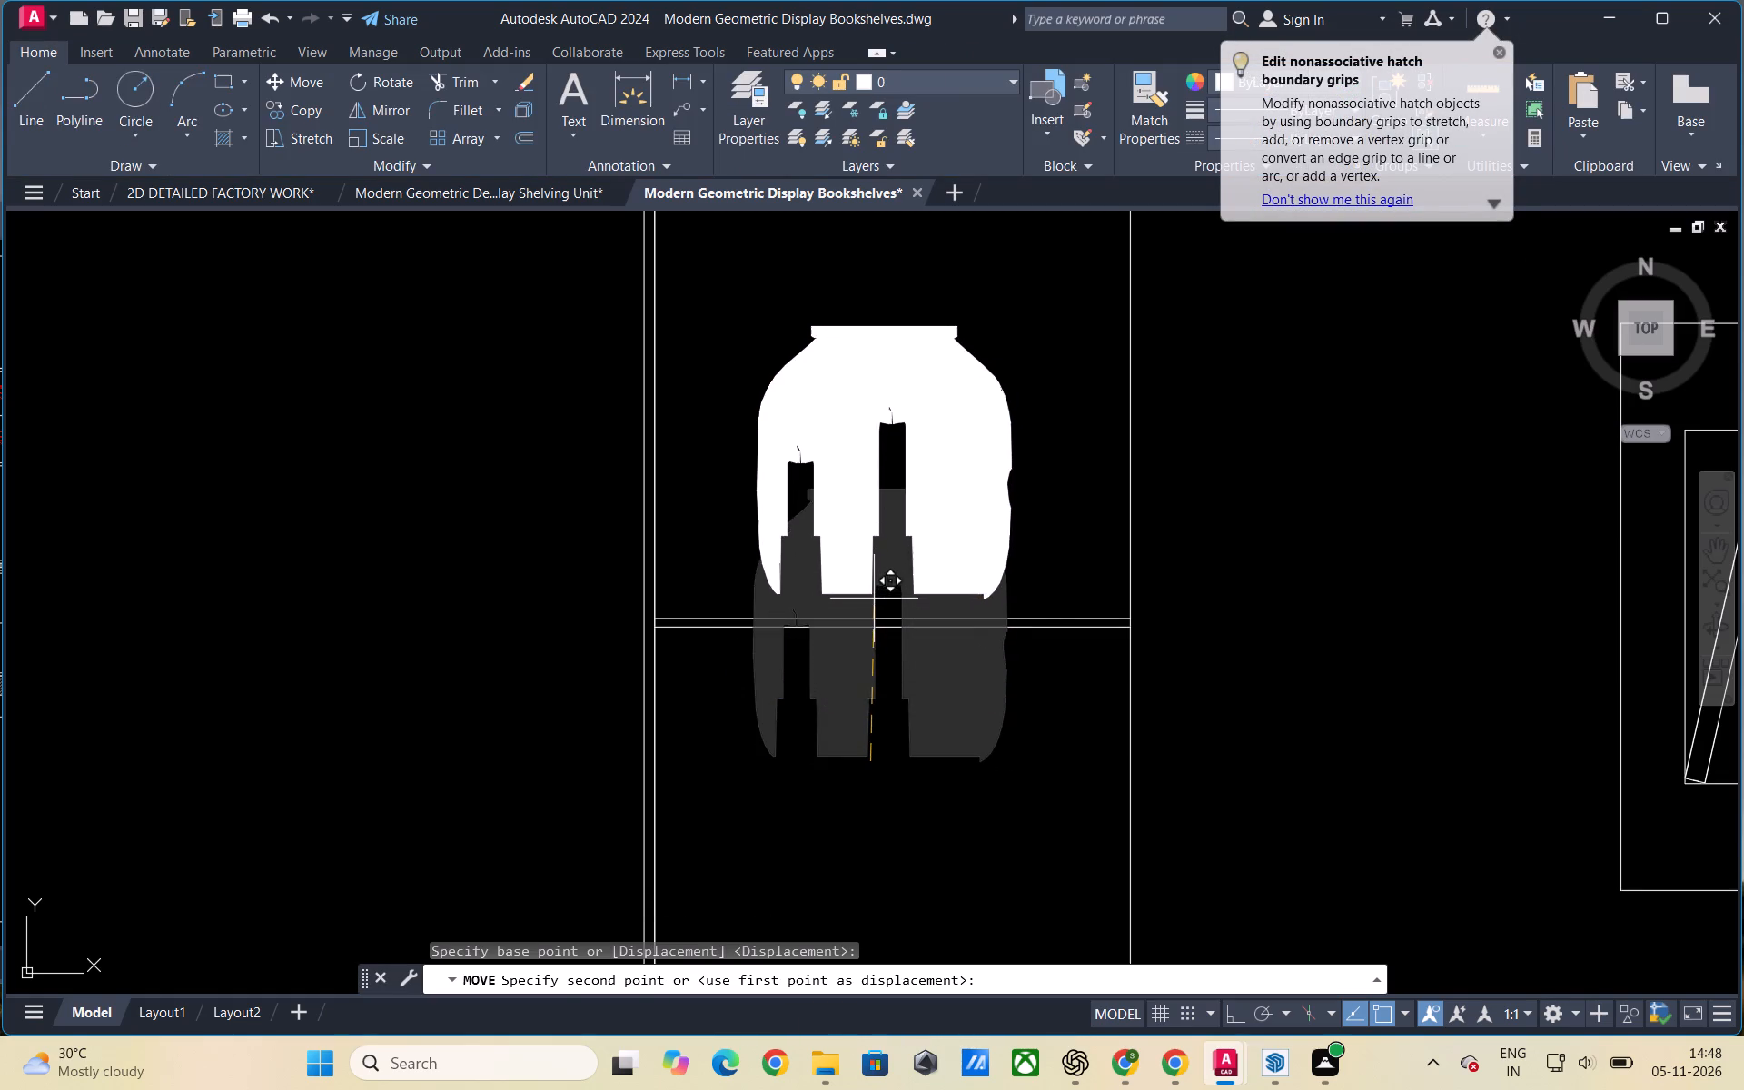
pyautogui.click(874, 599)
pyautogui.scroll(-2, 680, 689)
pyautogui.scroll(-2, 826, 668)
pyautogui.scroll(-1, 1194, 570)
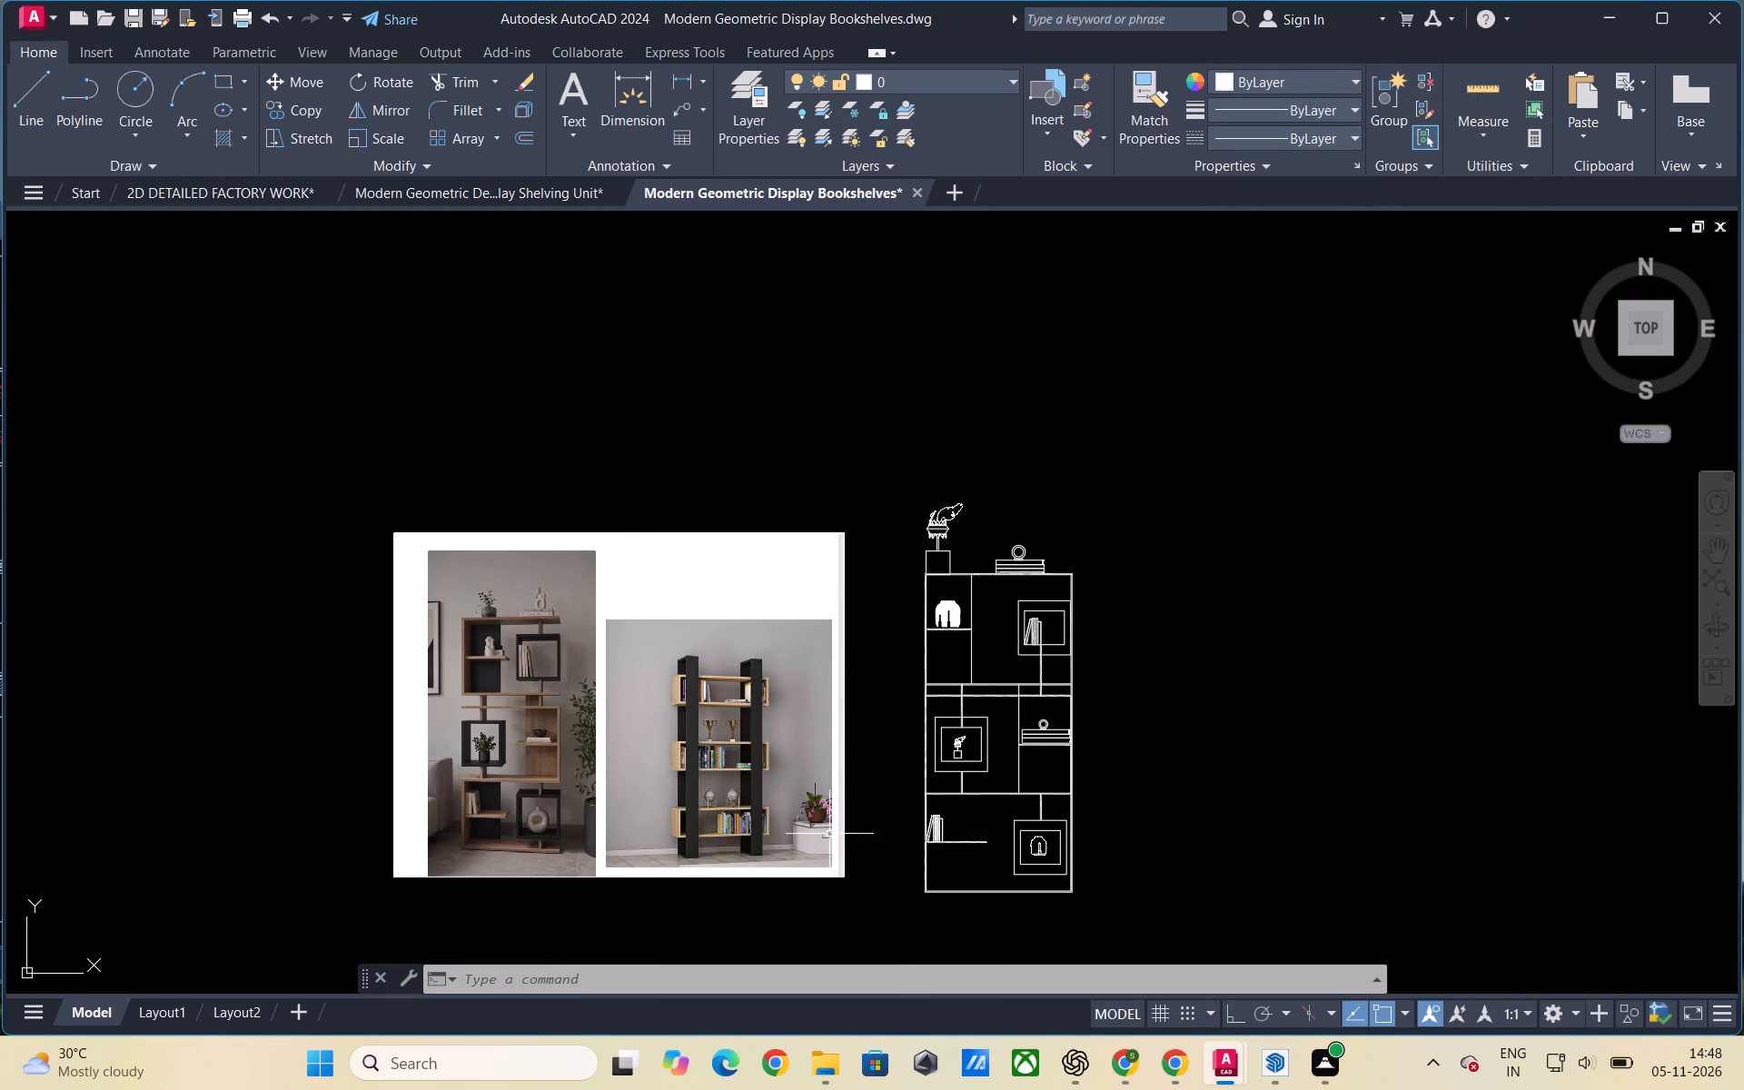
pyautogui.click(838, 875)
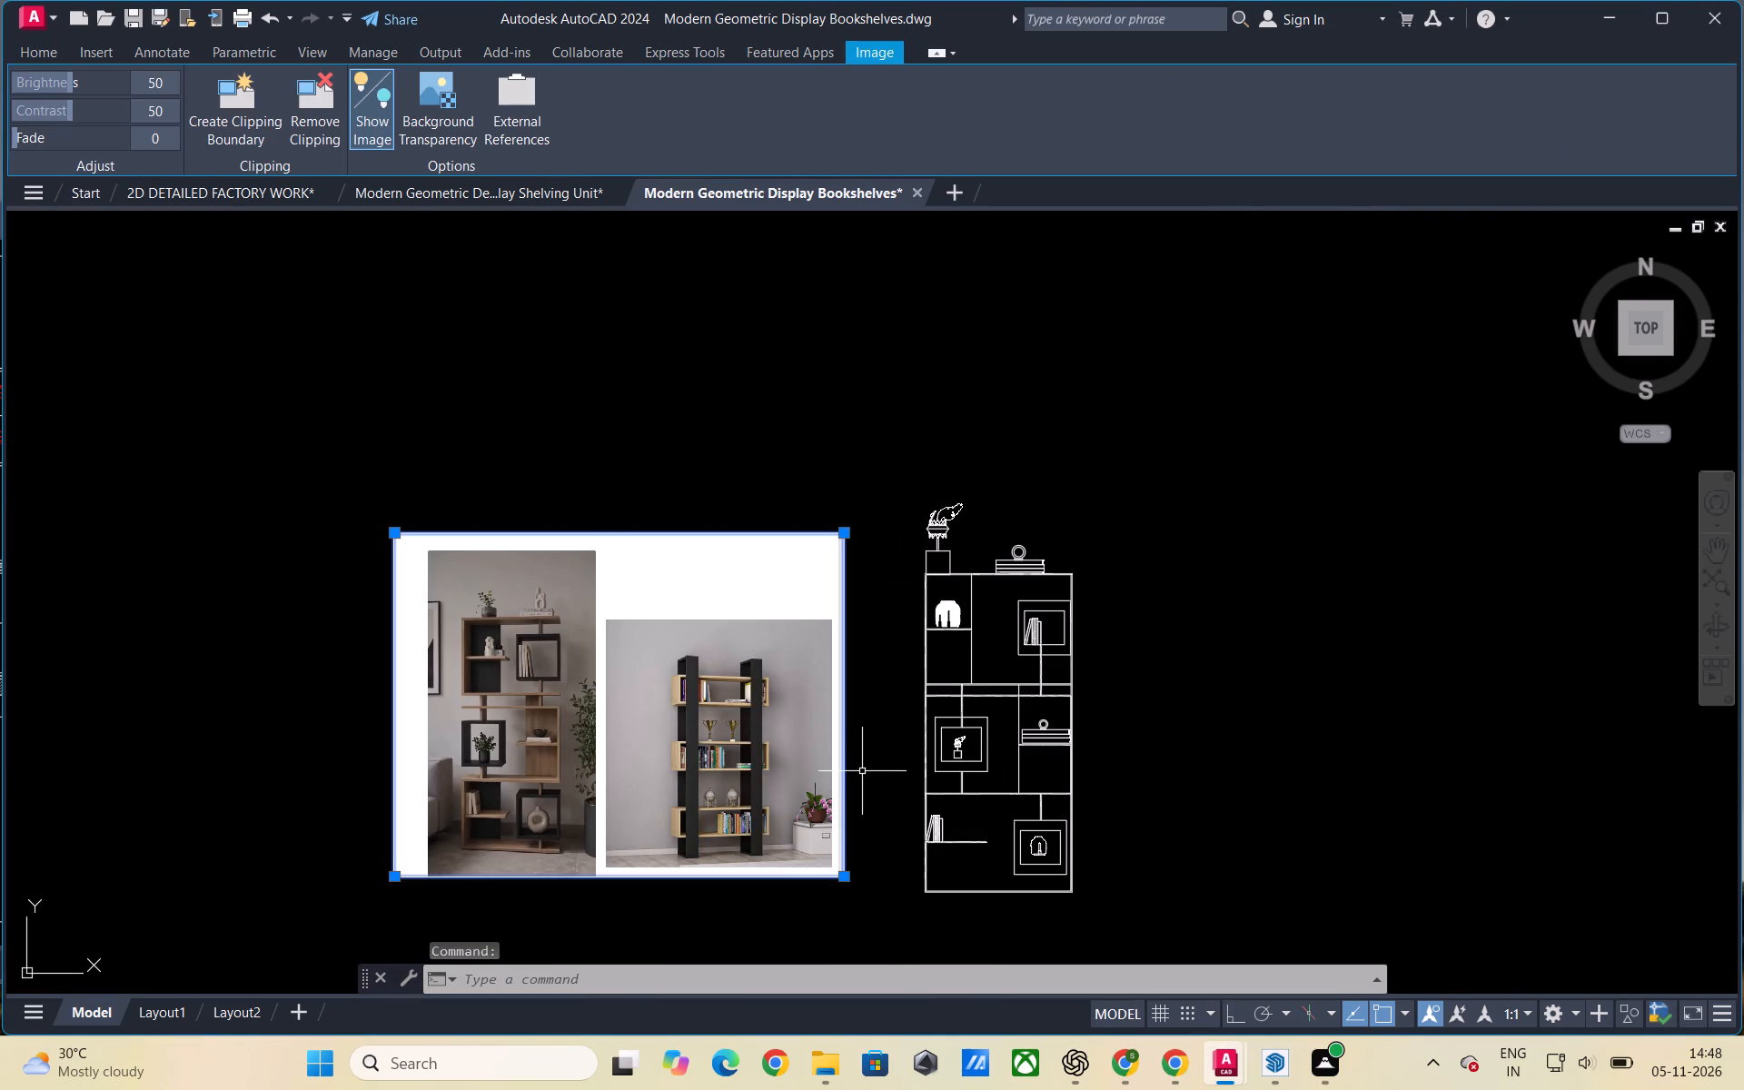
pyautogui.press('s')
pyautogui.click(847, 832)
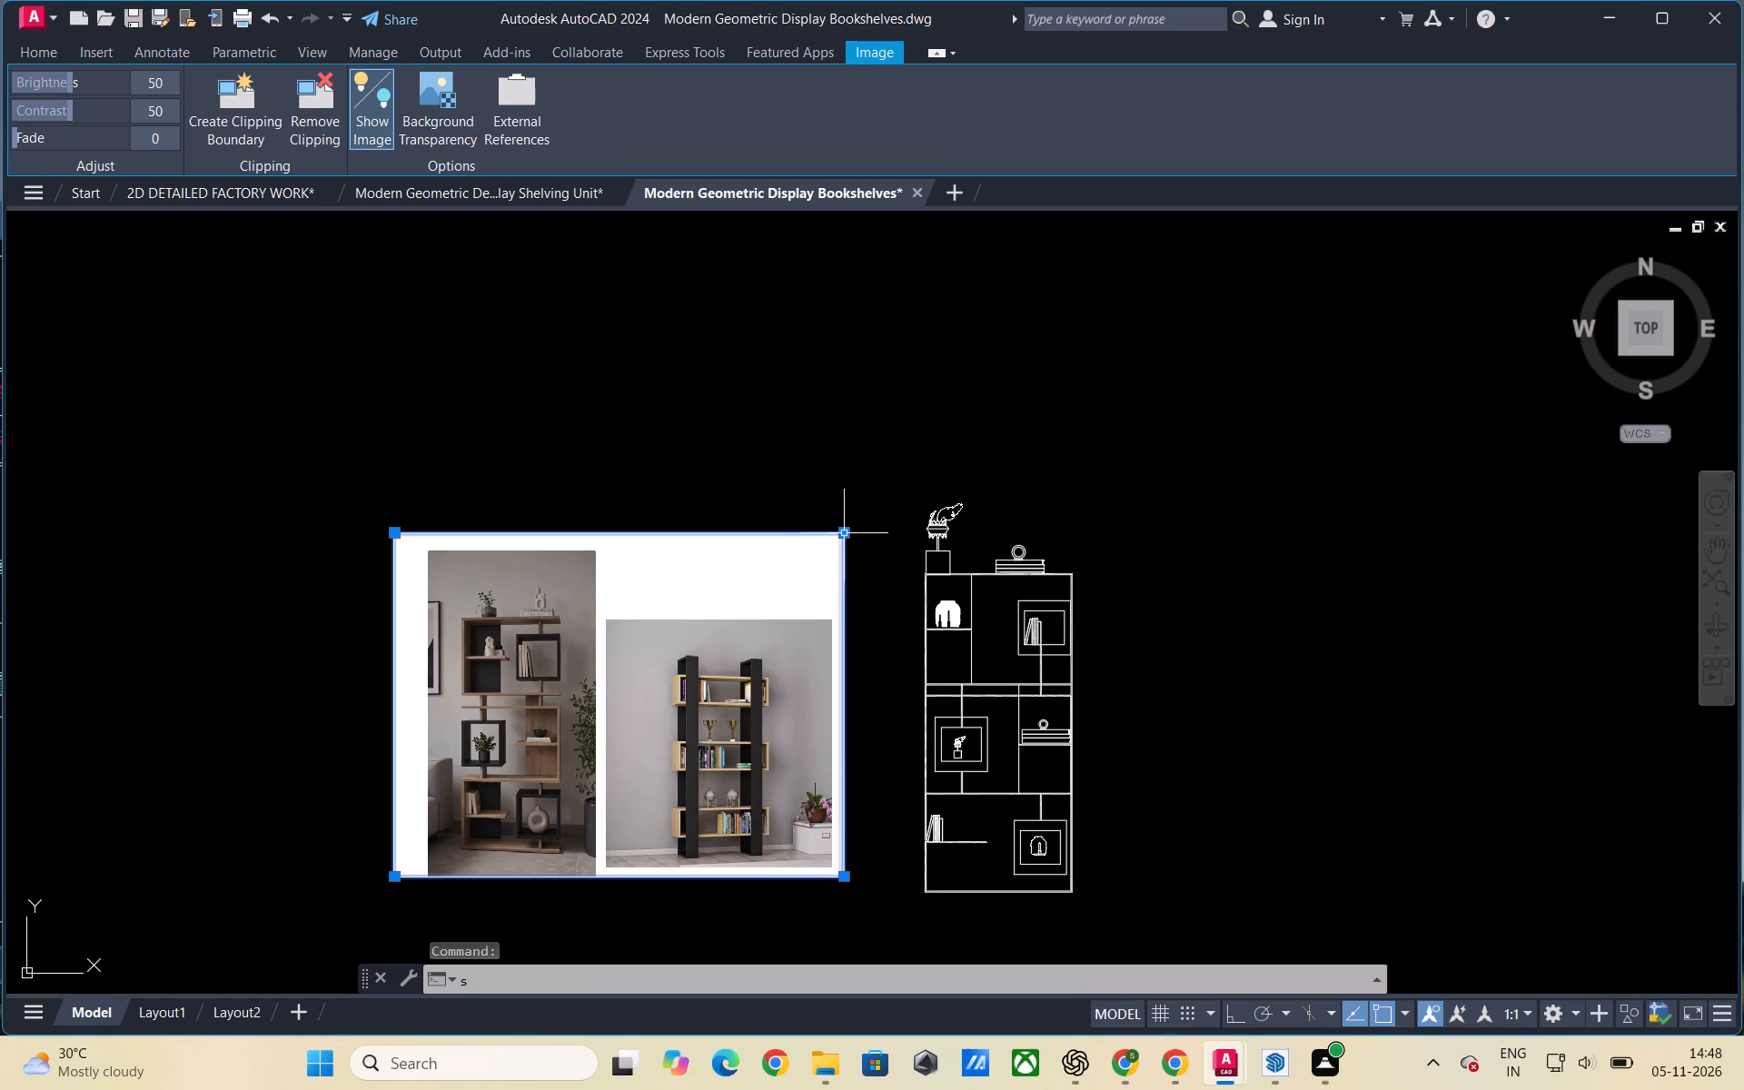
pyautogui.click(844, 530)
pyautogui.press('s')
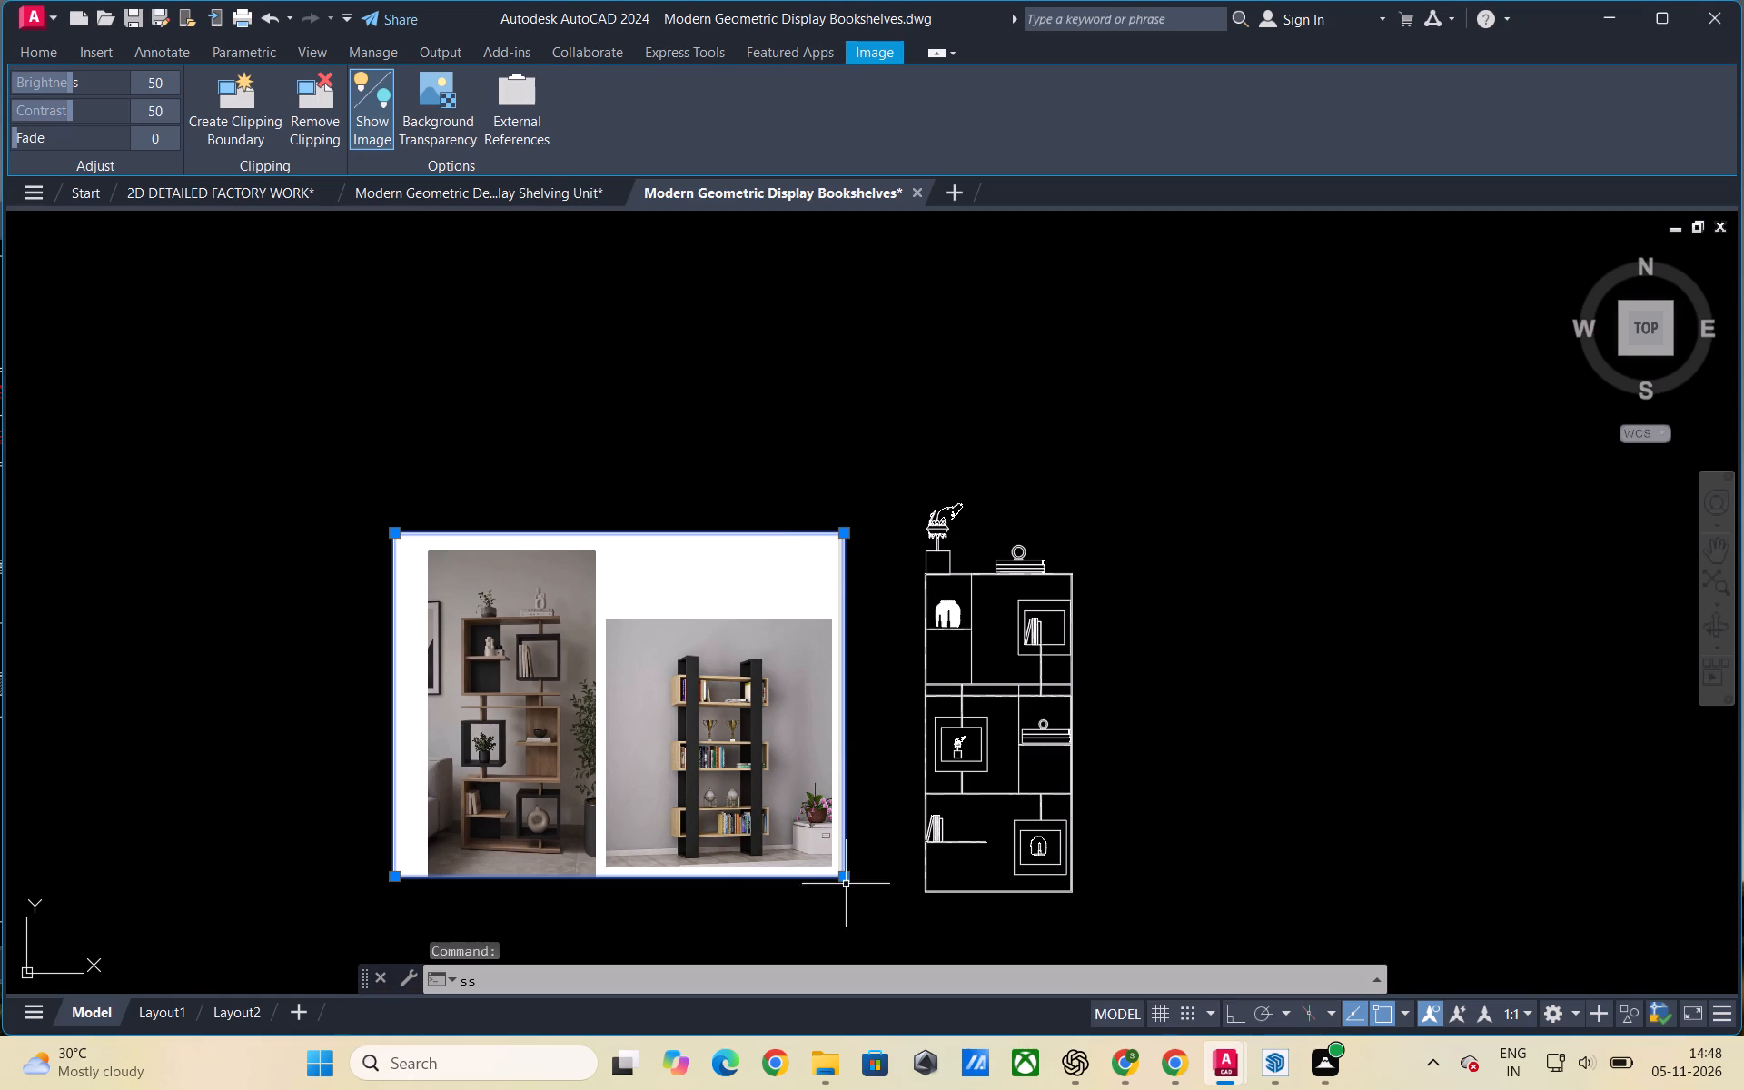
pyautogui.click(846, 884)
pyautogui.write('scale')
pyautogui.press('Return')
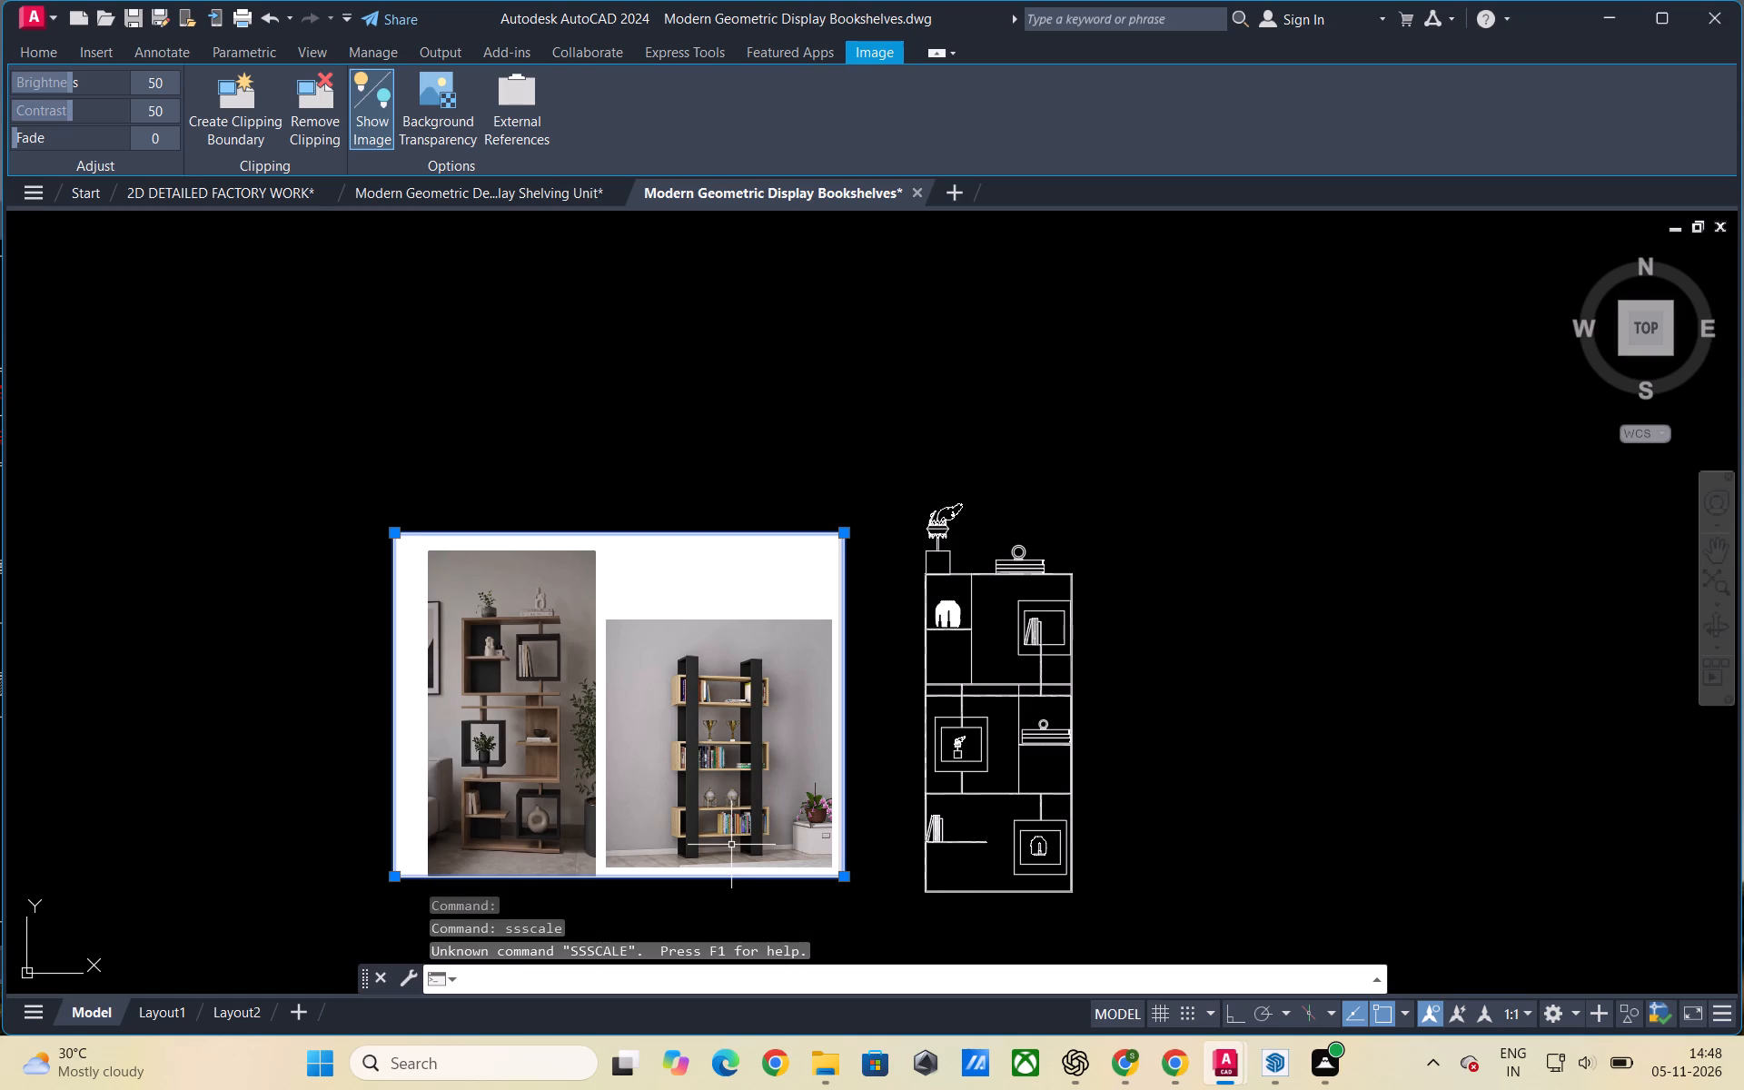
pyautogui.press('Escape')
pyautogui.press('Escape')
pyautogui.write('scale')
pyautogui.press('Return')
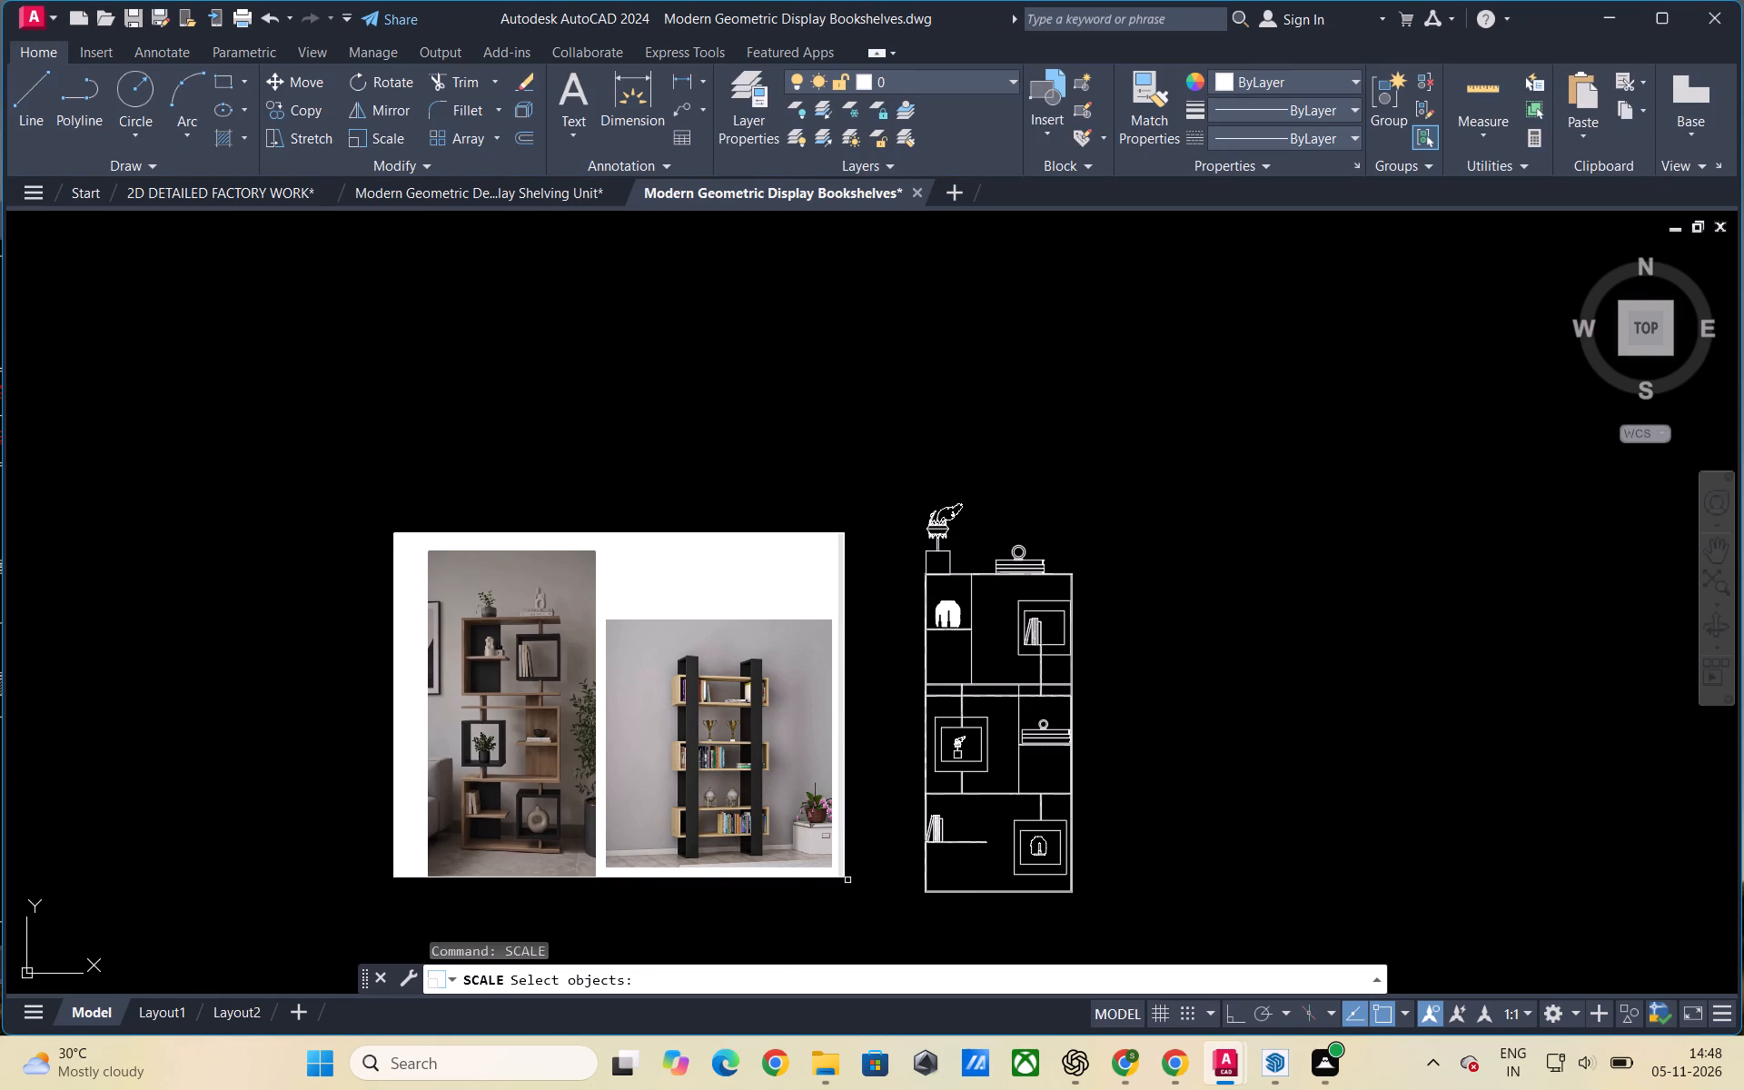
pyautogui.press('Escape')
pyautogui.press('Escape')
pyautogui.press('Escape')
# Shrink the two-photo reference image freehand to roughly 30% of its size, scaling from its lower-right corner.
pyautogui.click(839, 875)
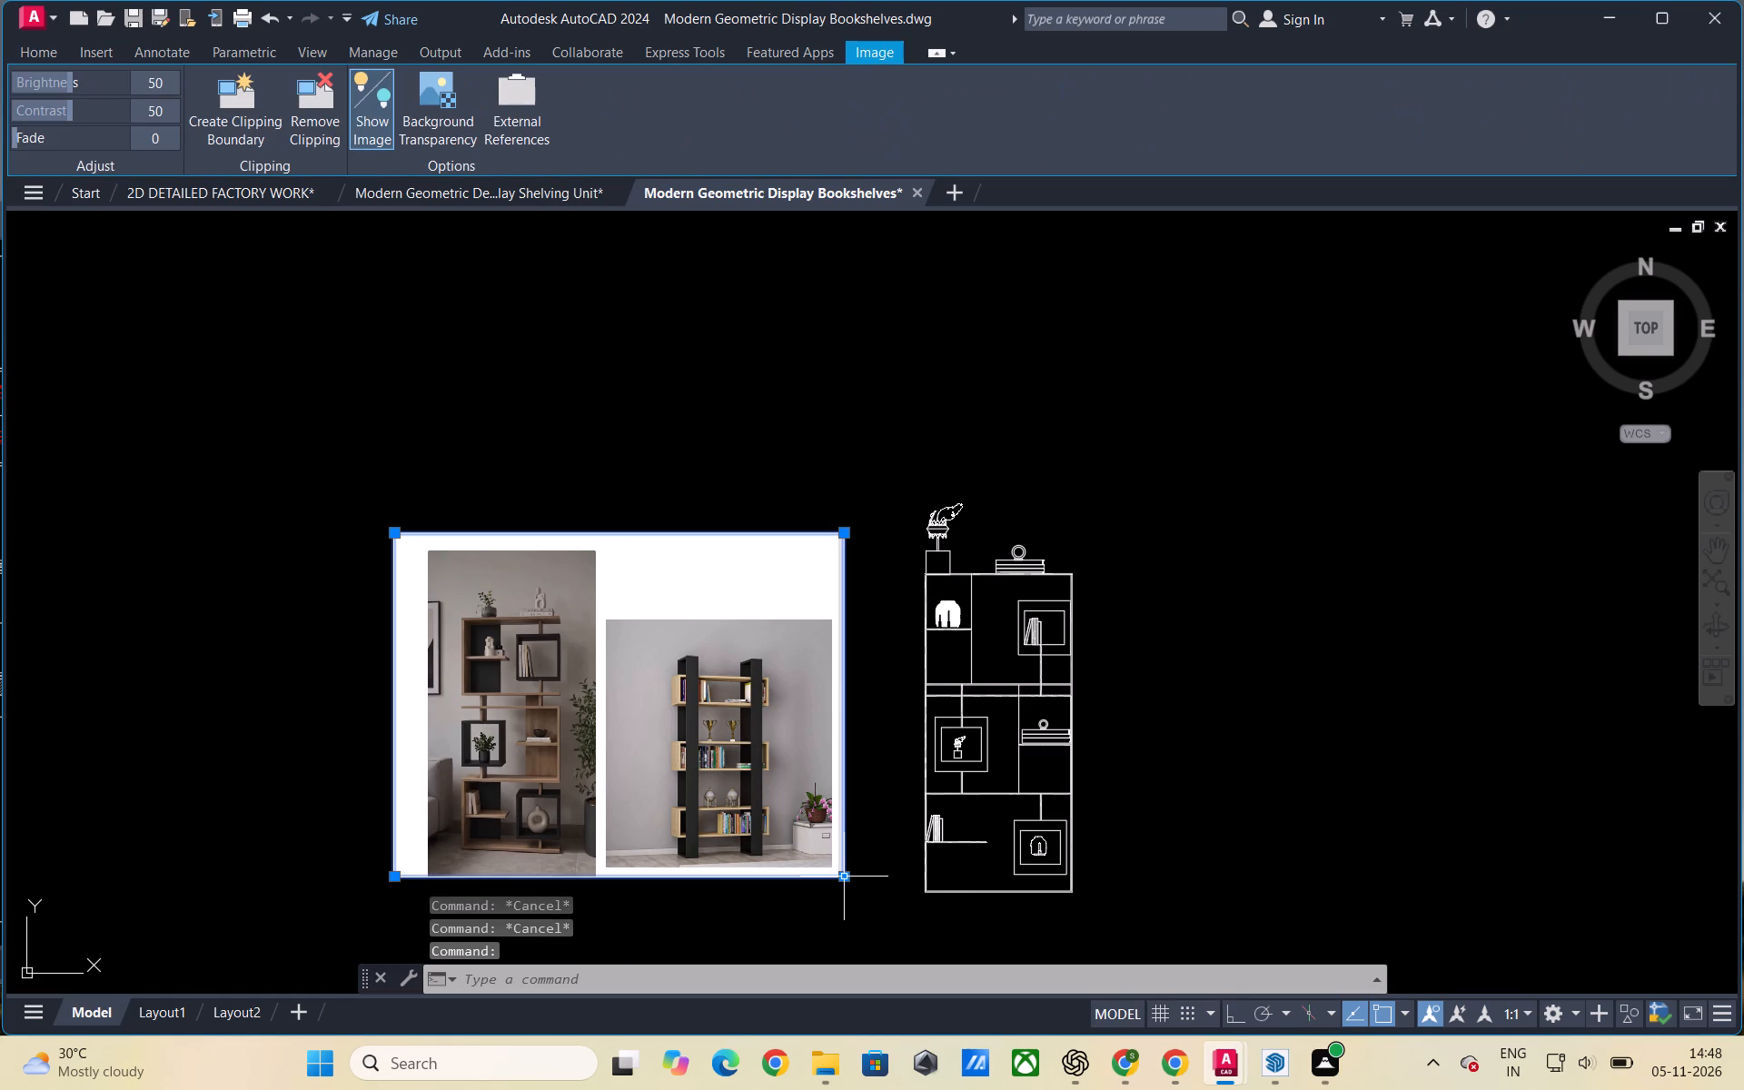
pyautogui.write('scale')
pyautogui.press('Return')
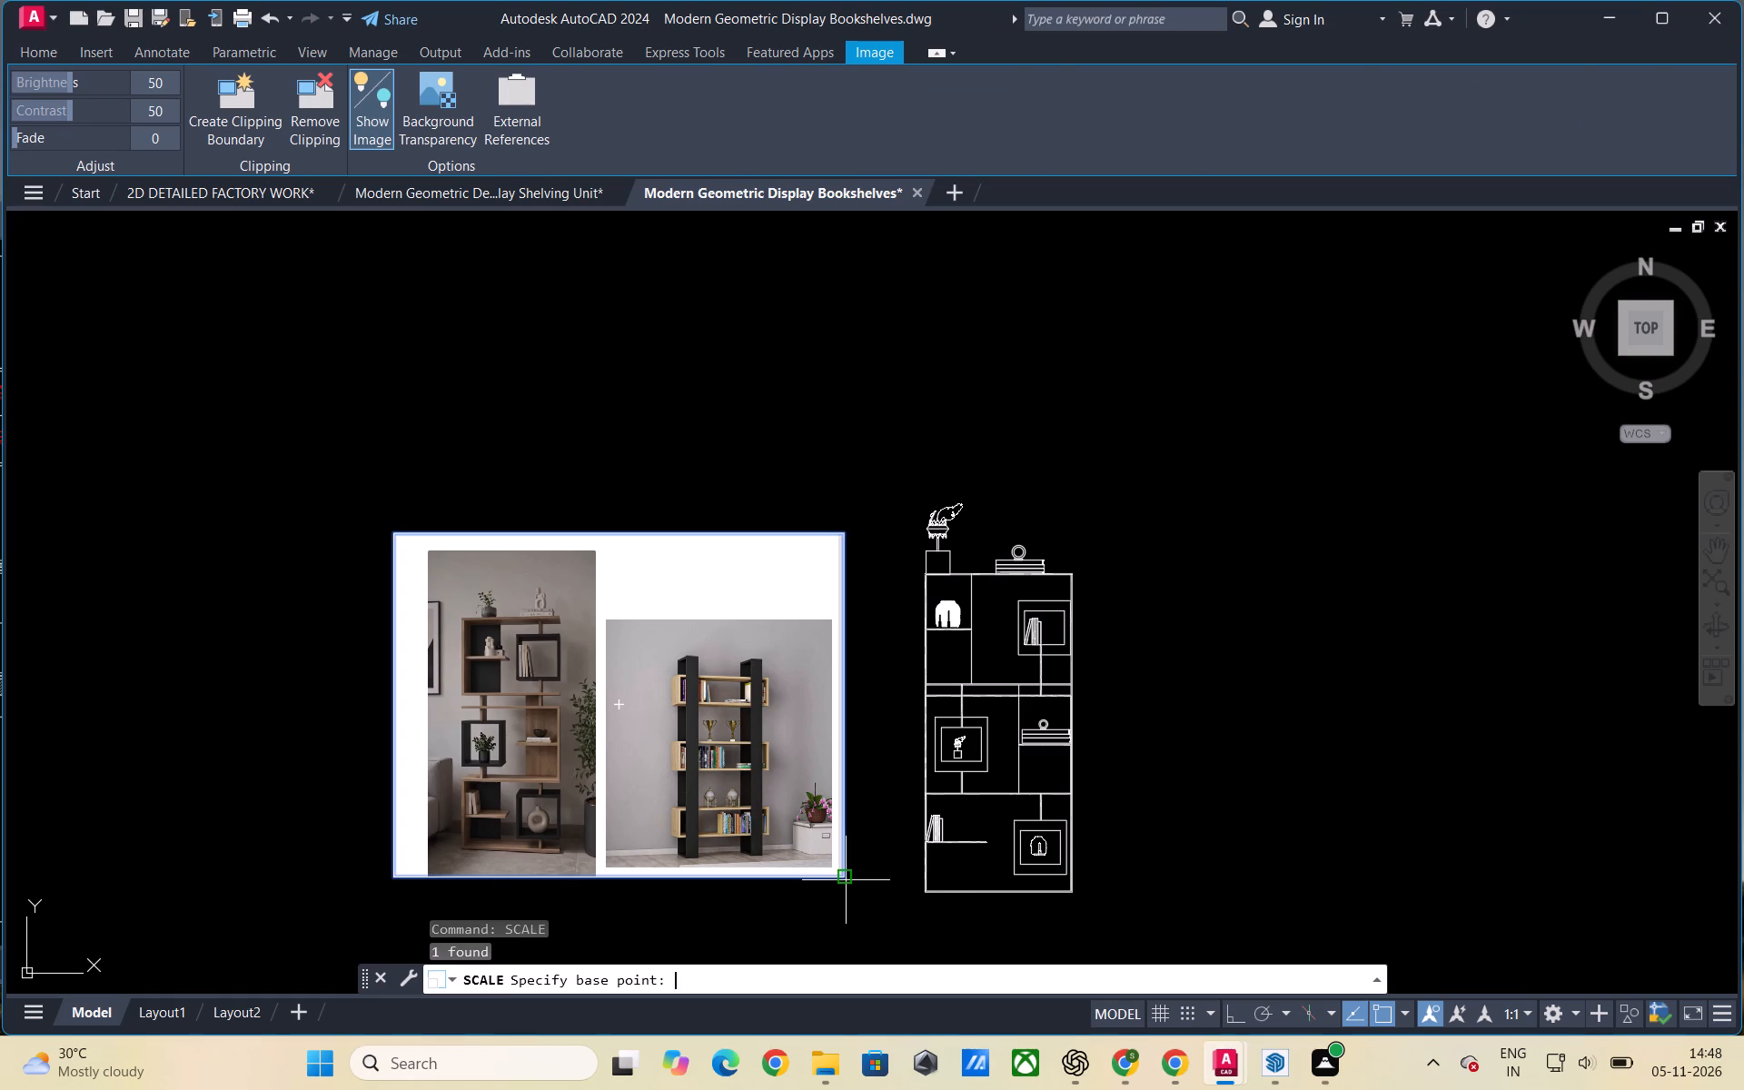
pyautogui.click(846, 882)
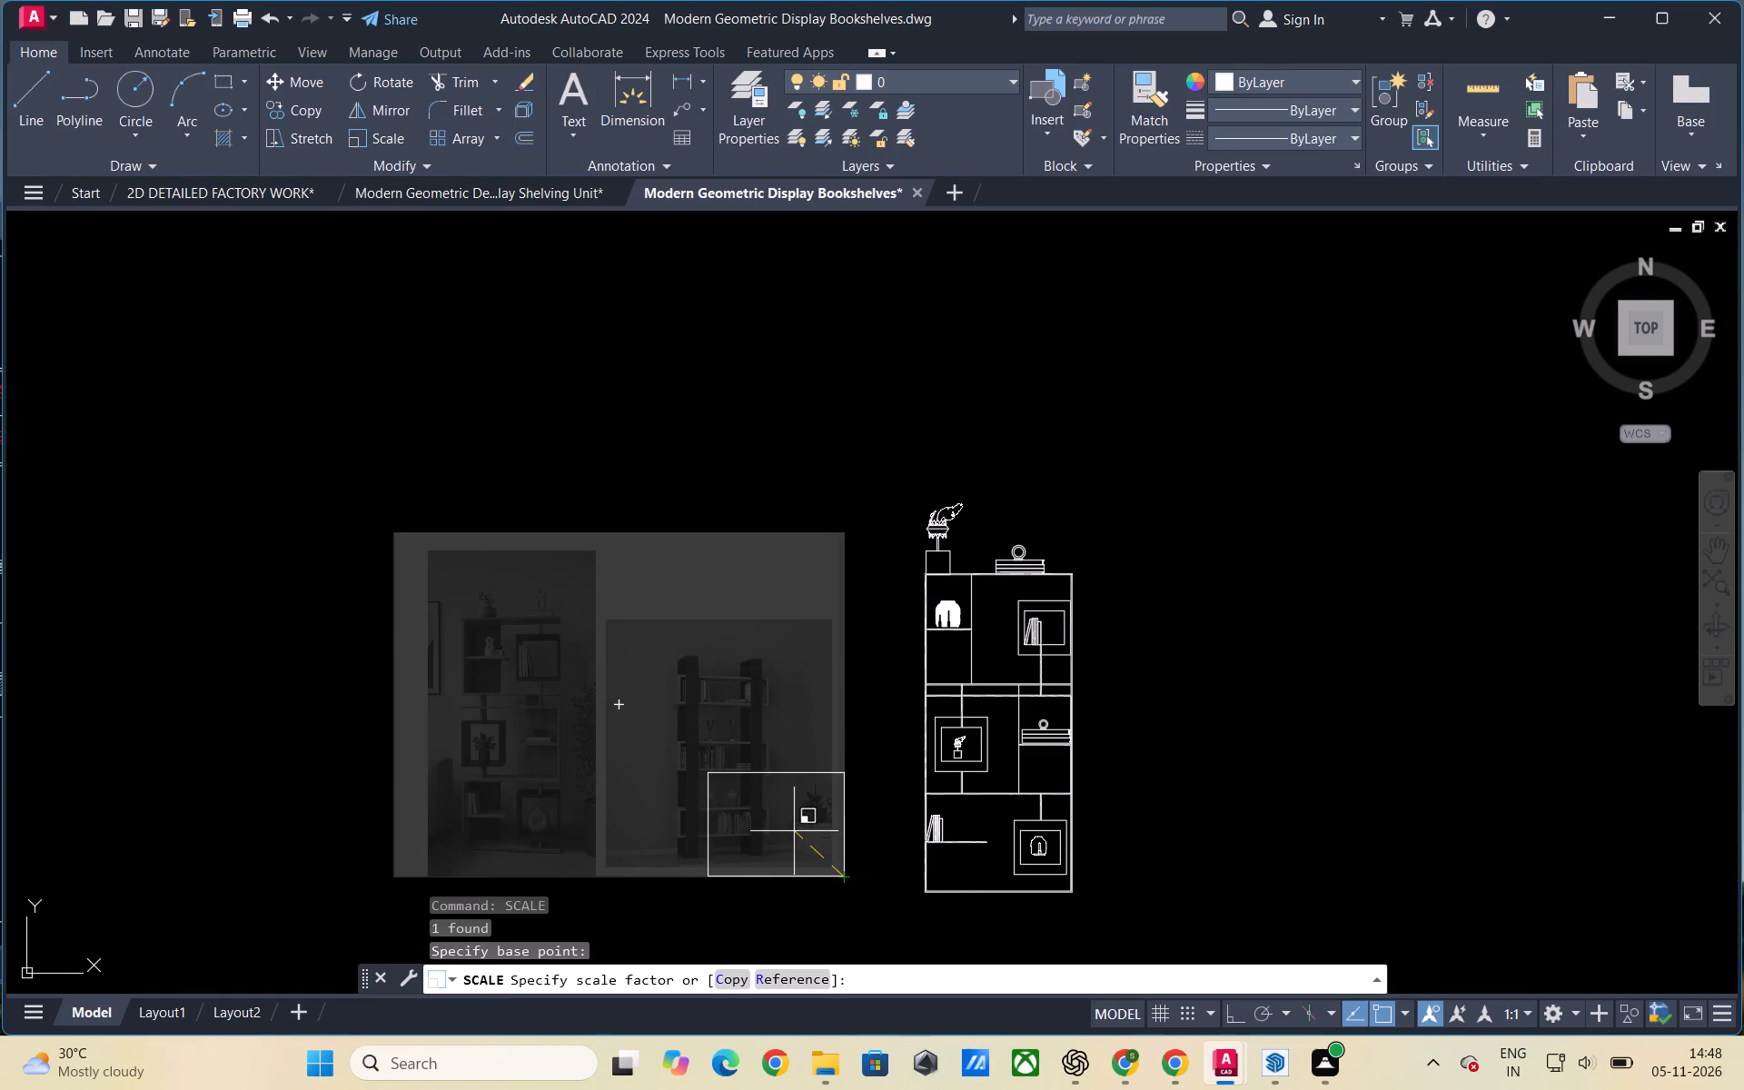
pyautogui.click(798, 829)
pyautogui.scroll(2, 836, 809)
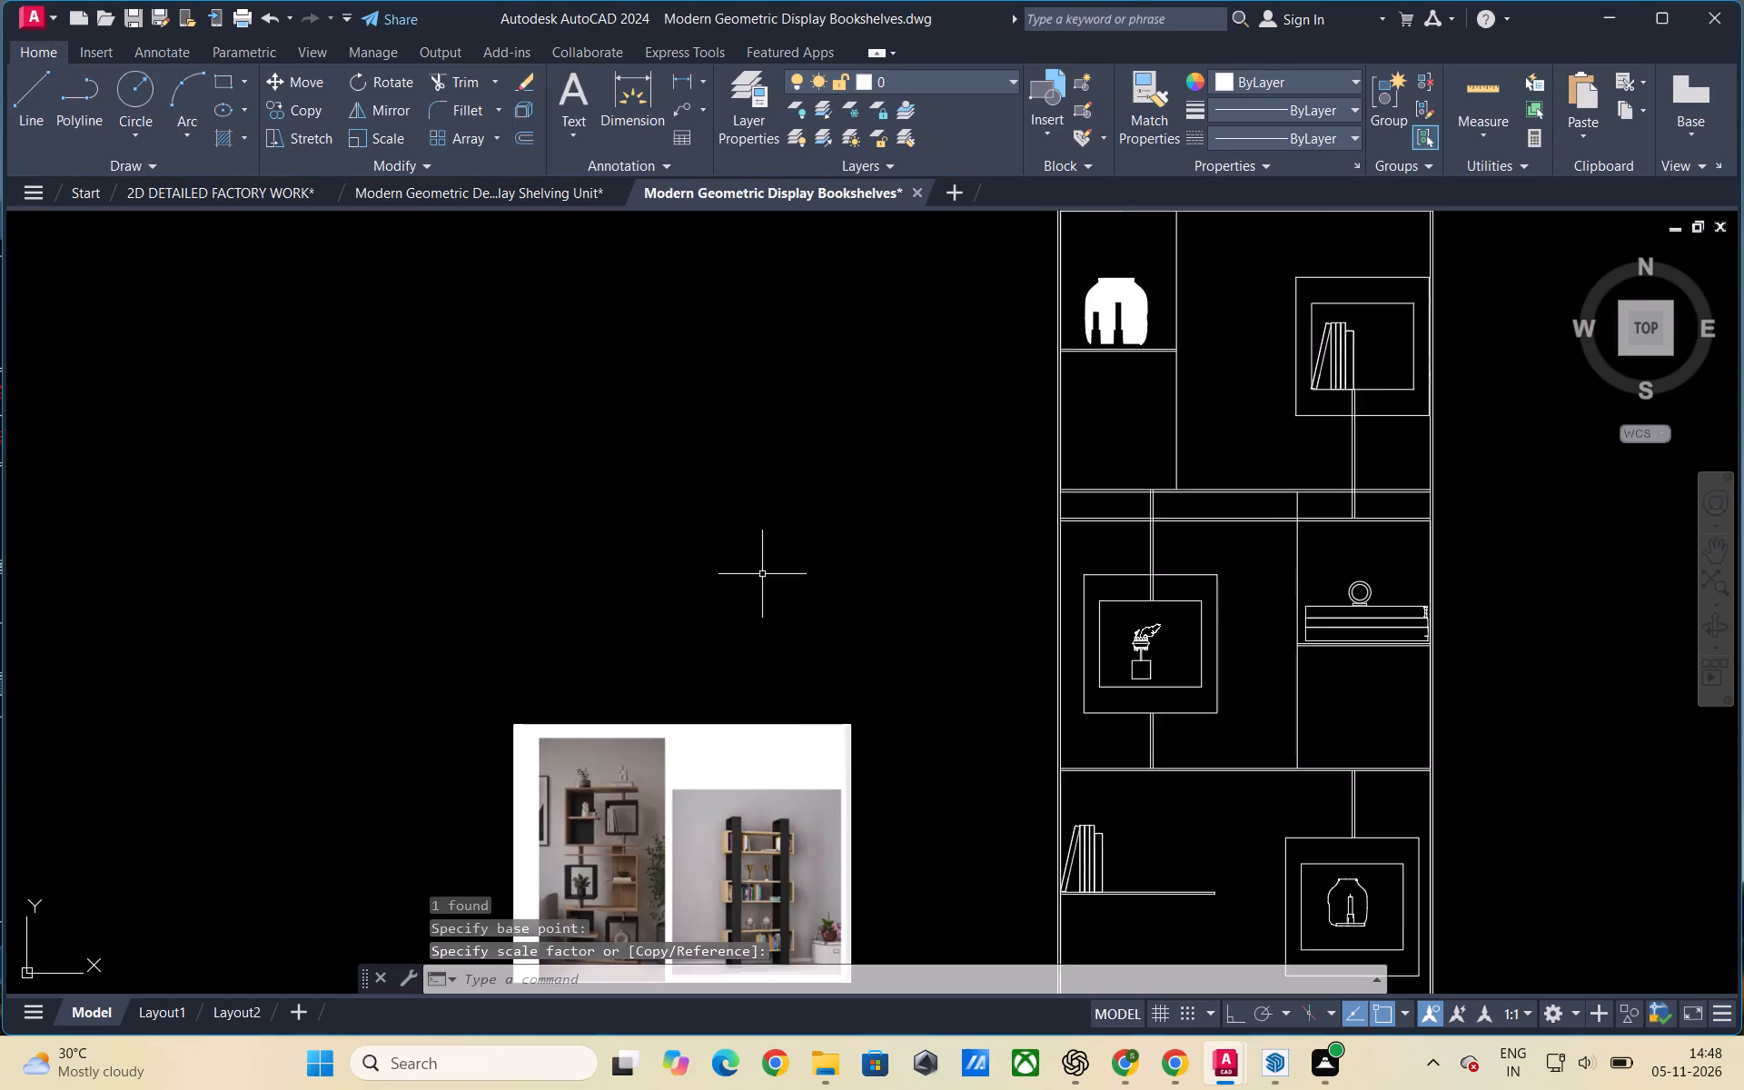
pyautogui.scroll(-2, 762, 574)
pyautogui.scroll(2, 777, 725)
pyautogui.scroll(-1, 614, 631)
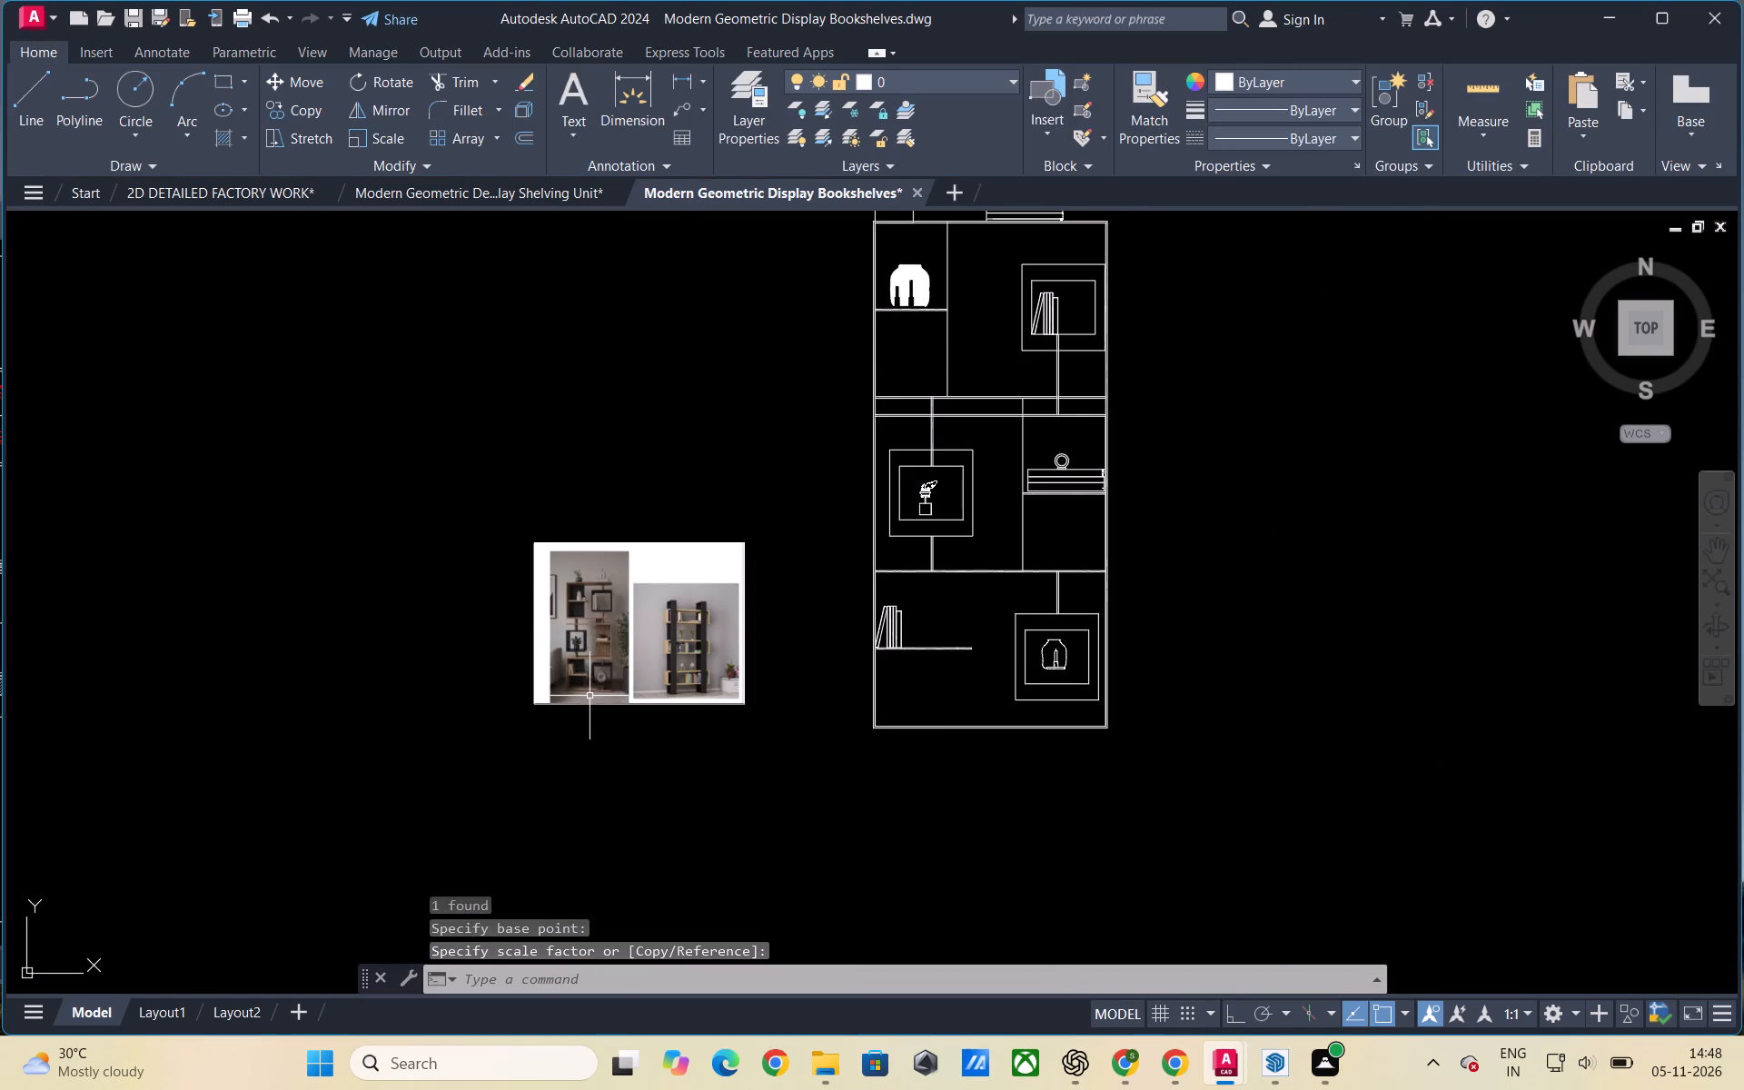
# Delete the two-photo reference image beside the bookshelf elevation.
pyautogui.scroll(-1, 590, 696)
pyautogui.click(686, 699)
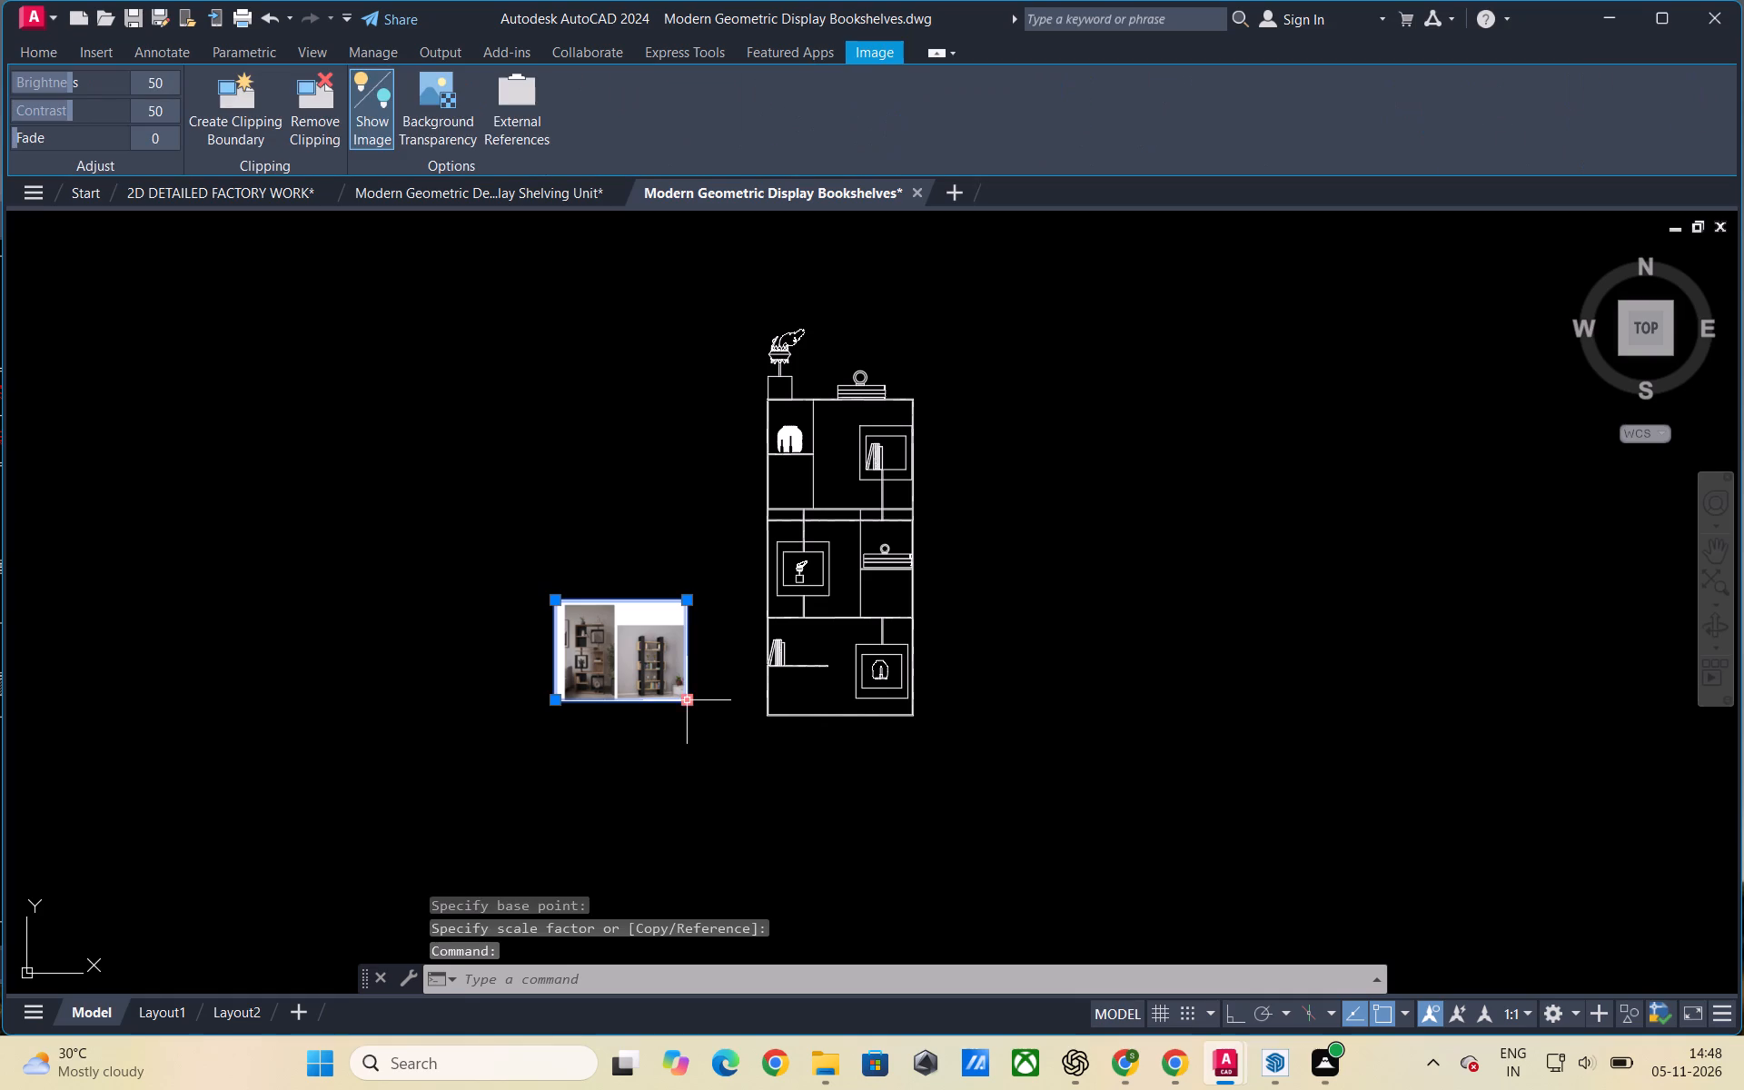
pyautogui.press('Delete')
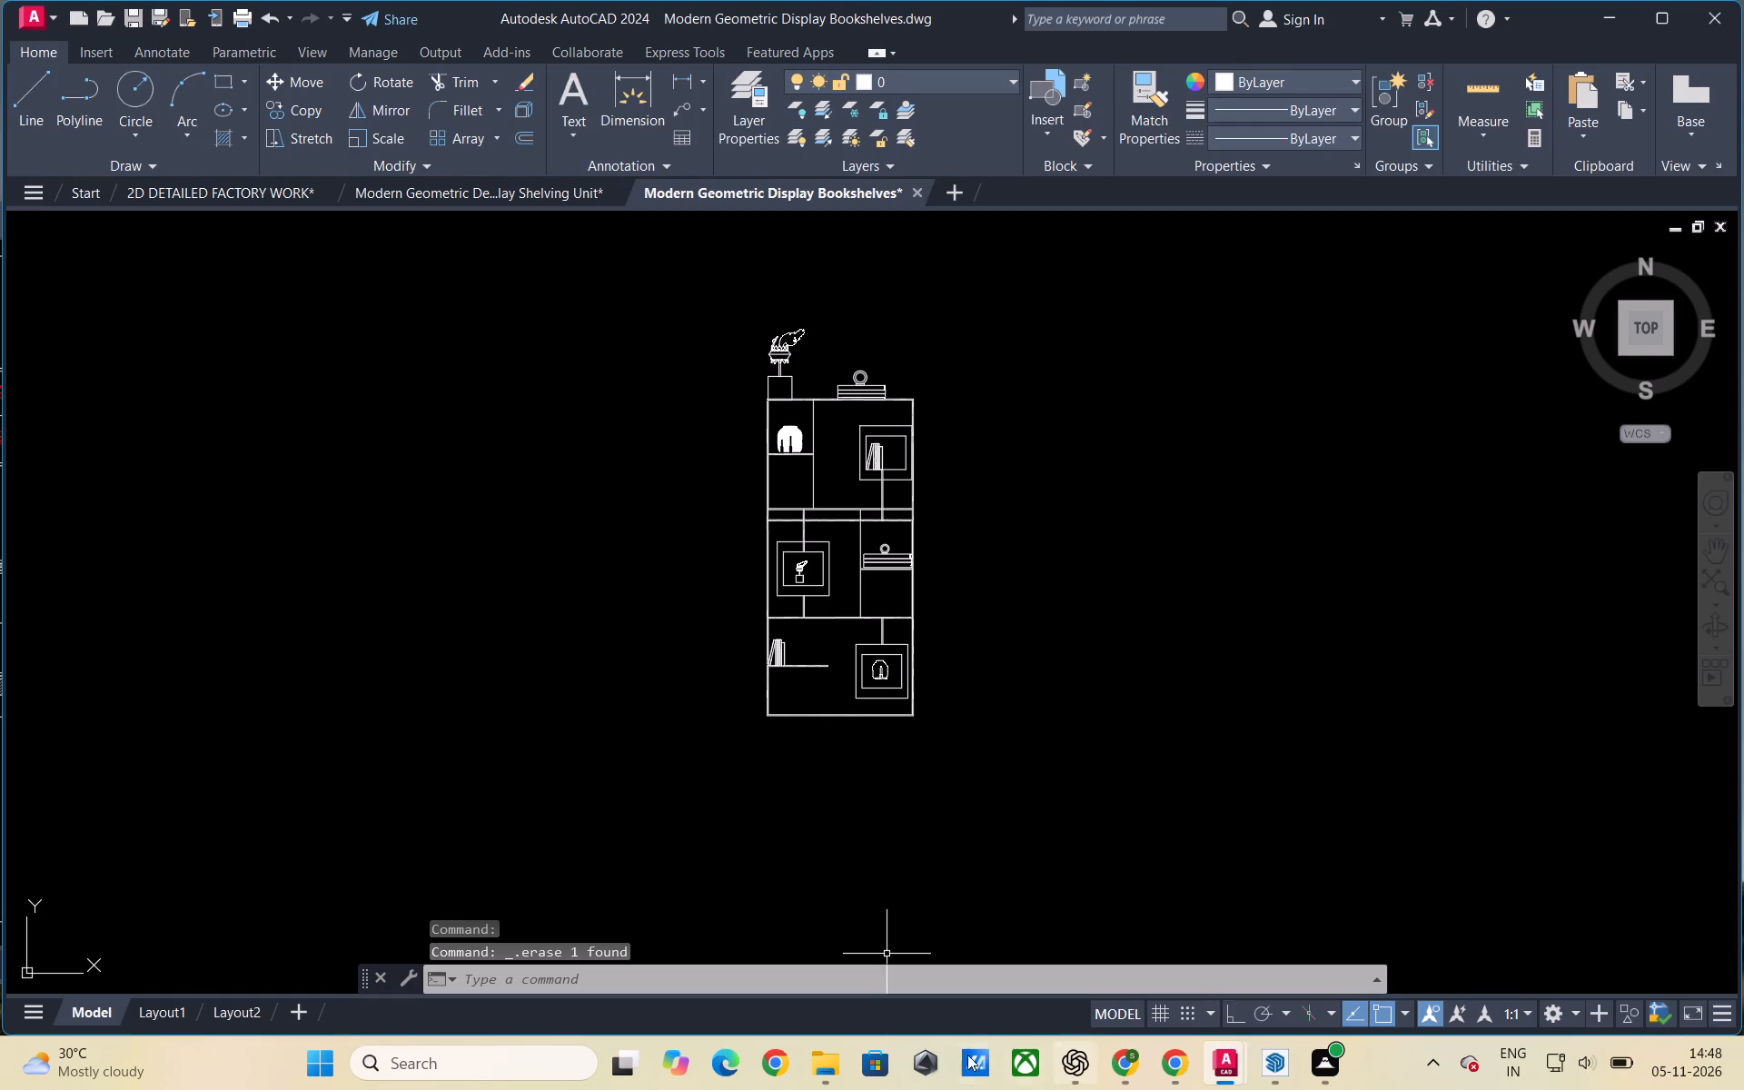
# Open the reference file J.pdf from the Downloads folder.
pyautogui.click(837, 1058)
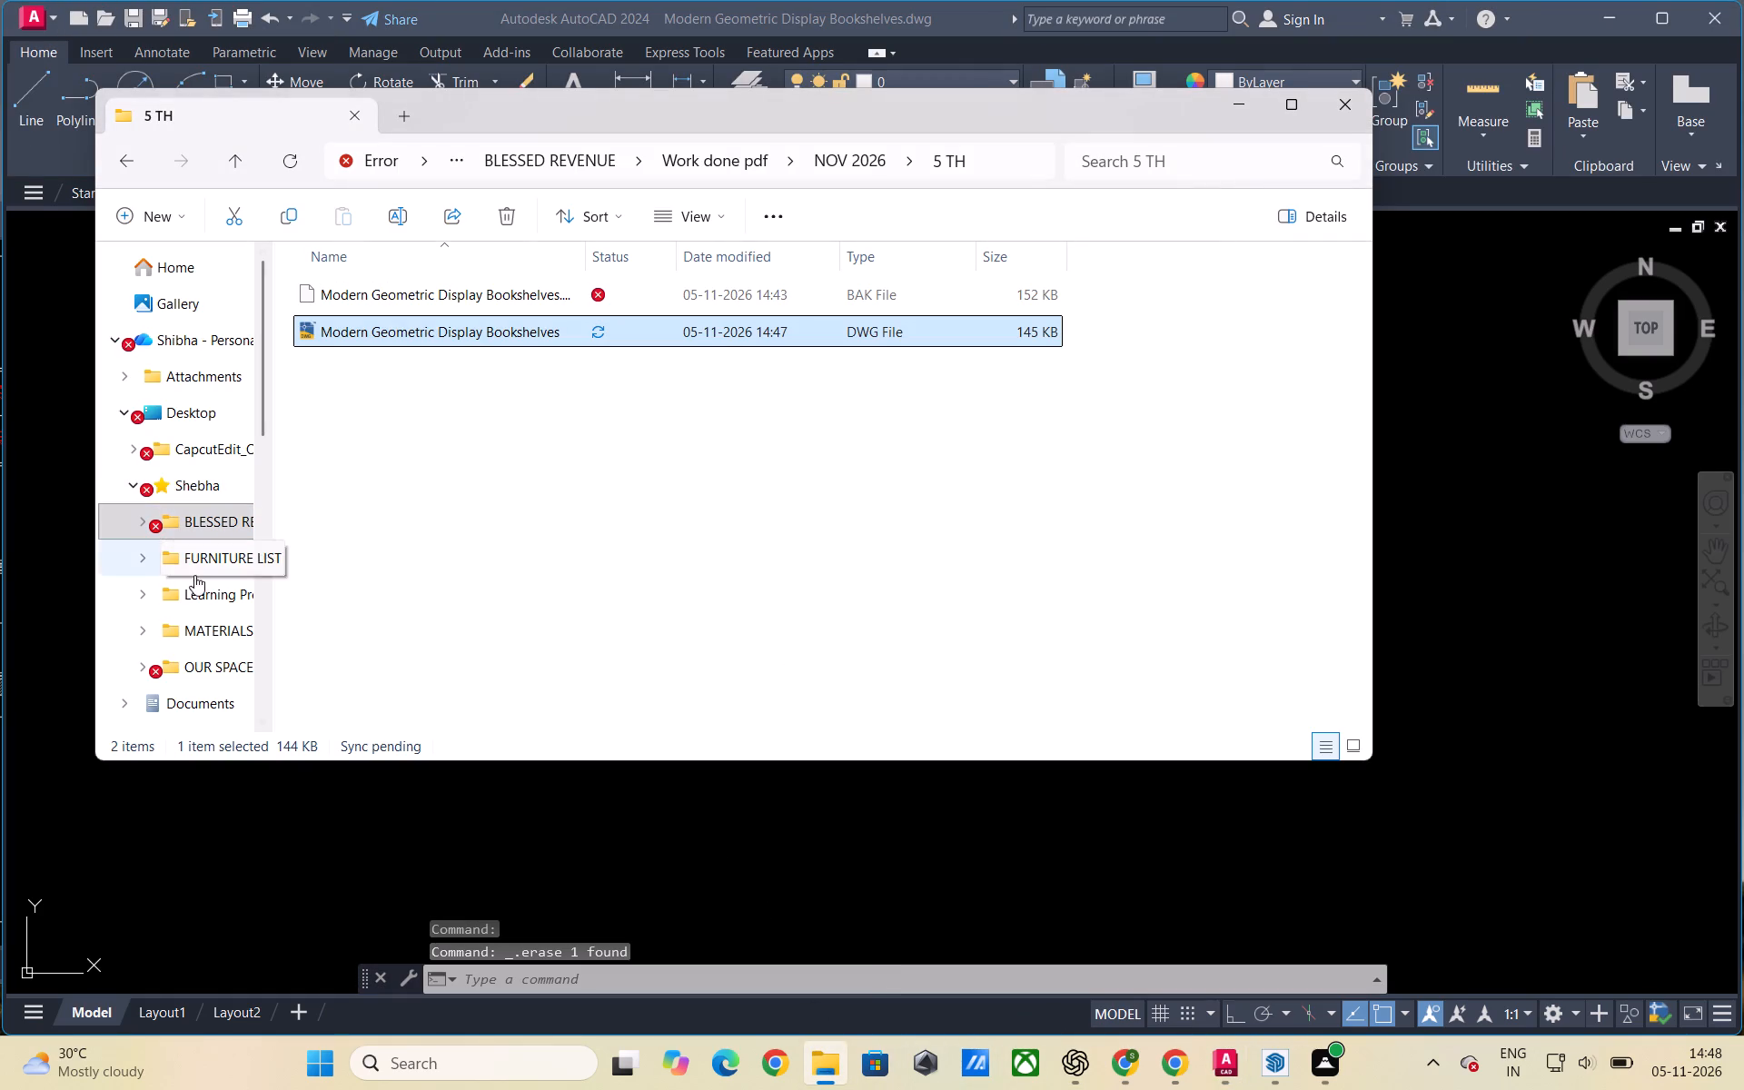
pyautogui.scroll(2, 245, 453)
pyautogui.scroll(-3, 227, 396)
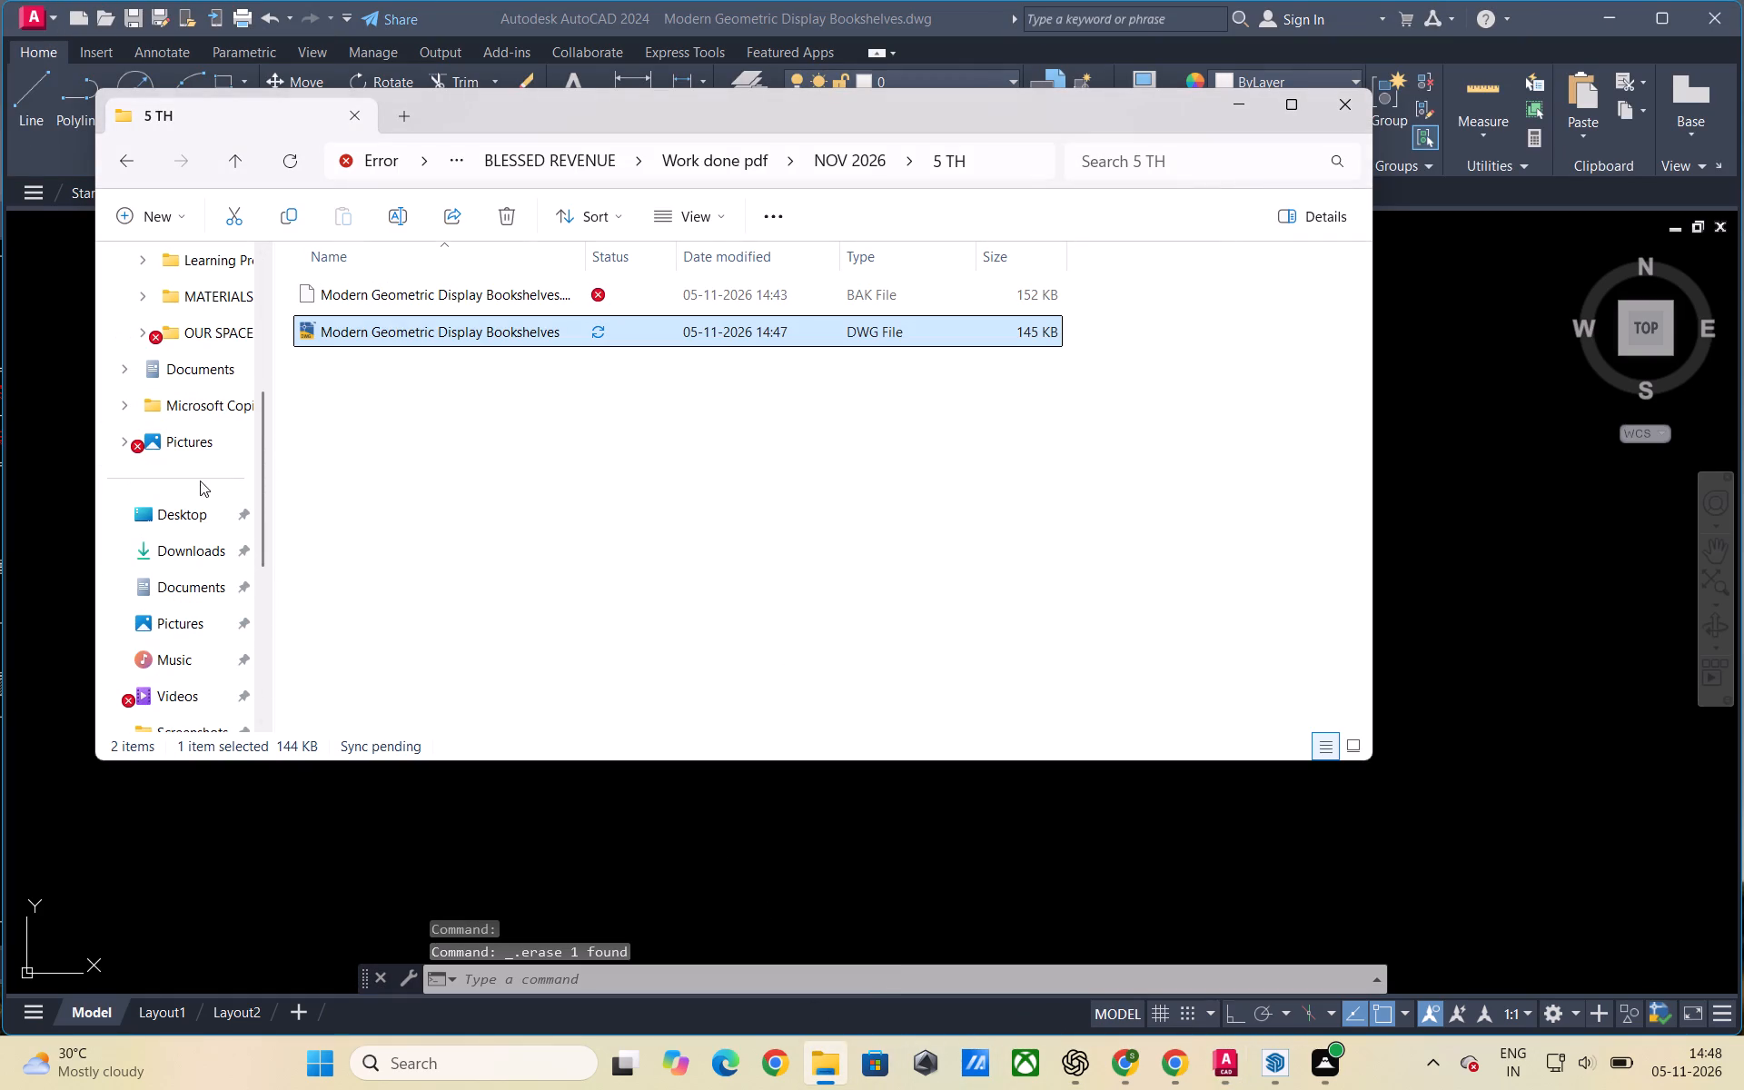
pyautogui.click(193, 538)
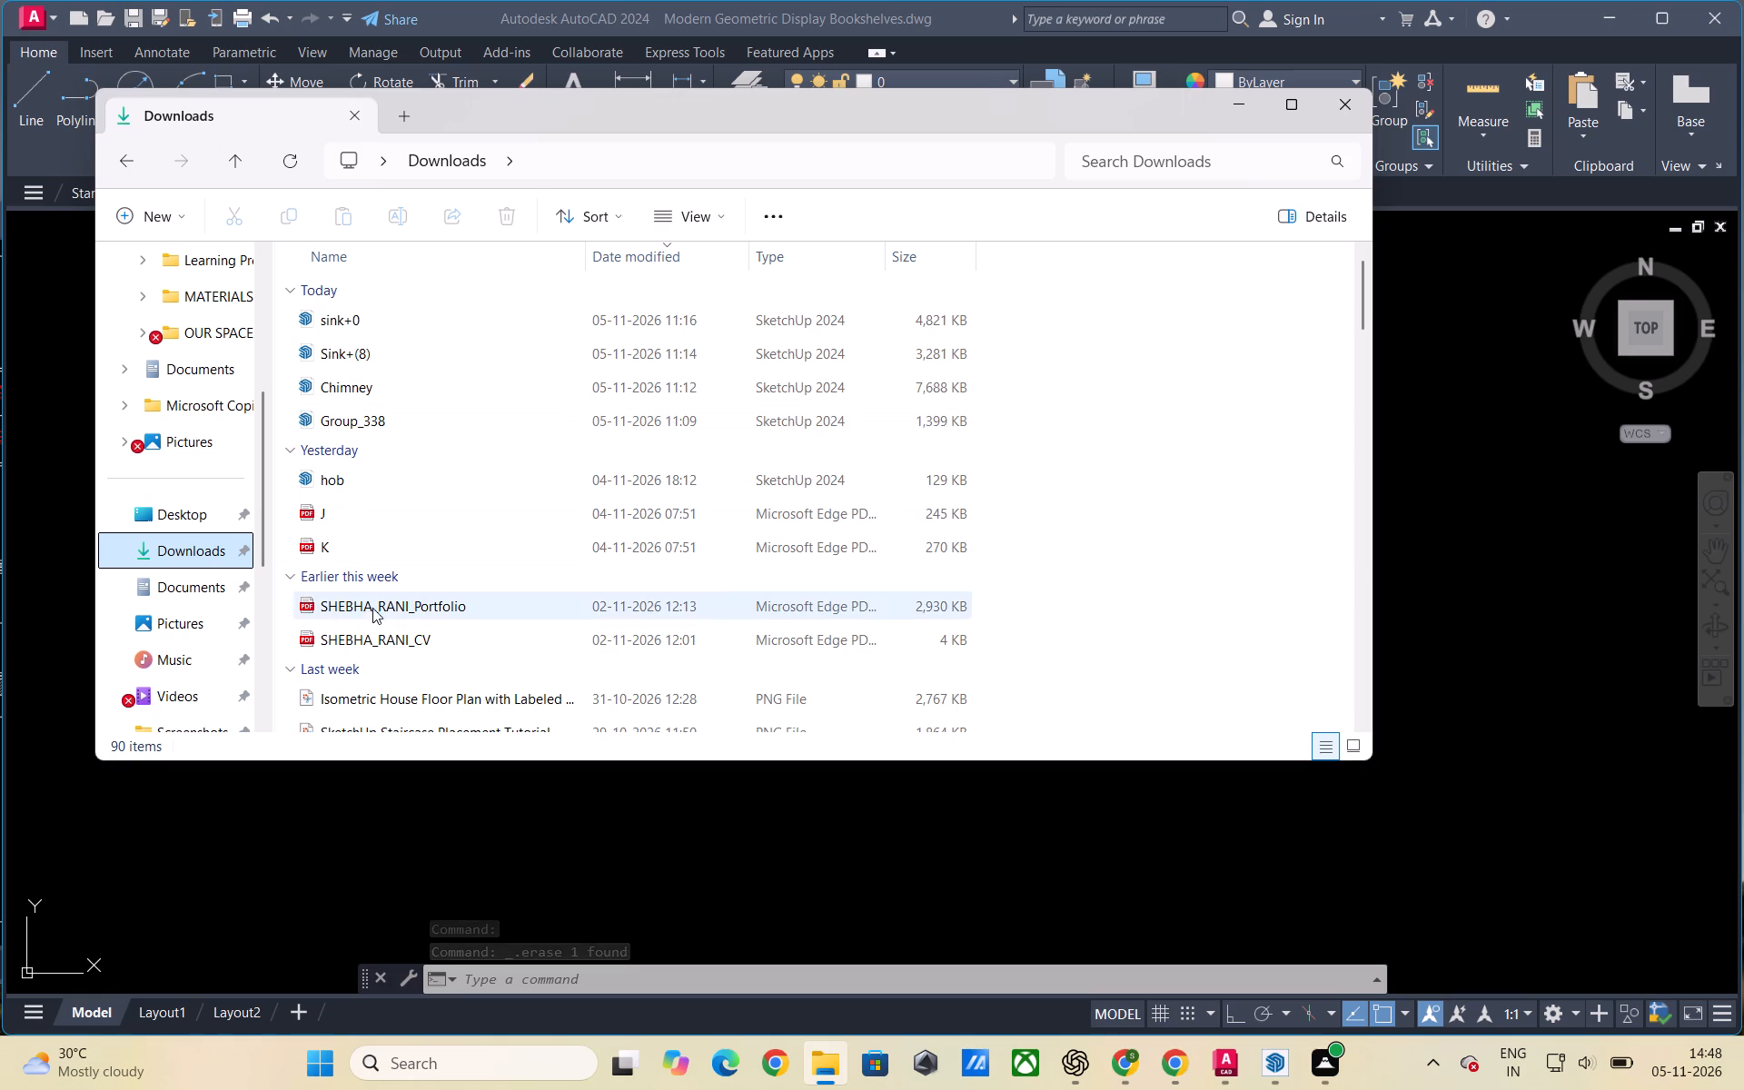
pyautogui.doubleClick(330, 510)
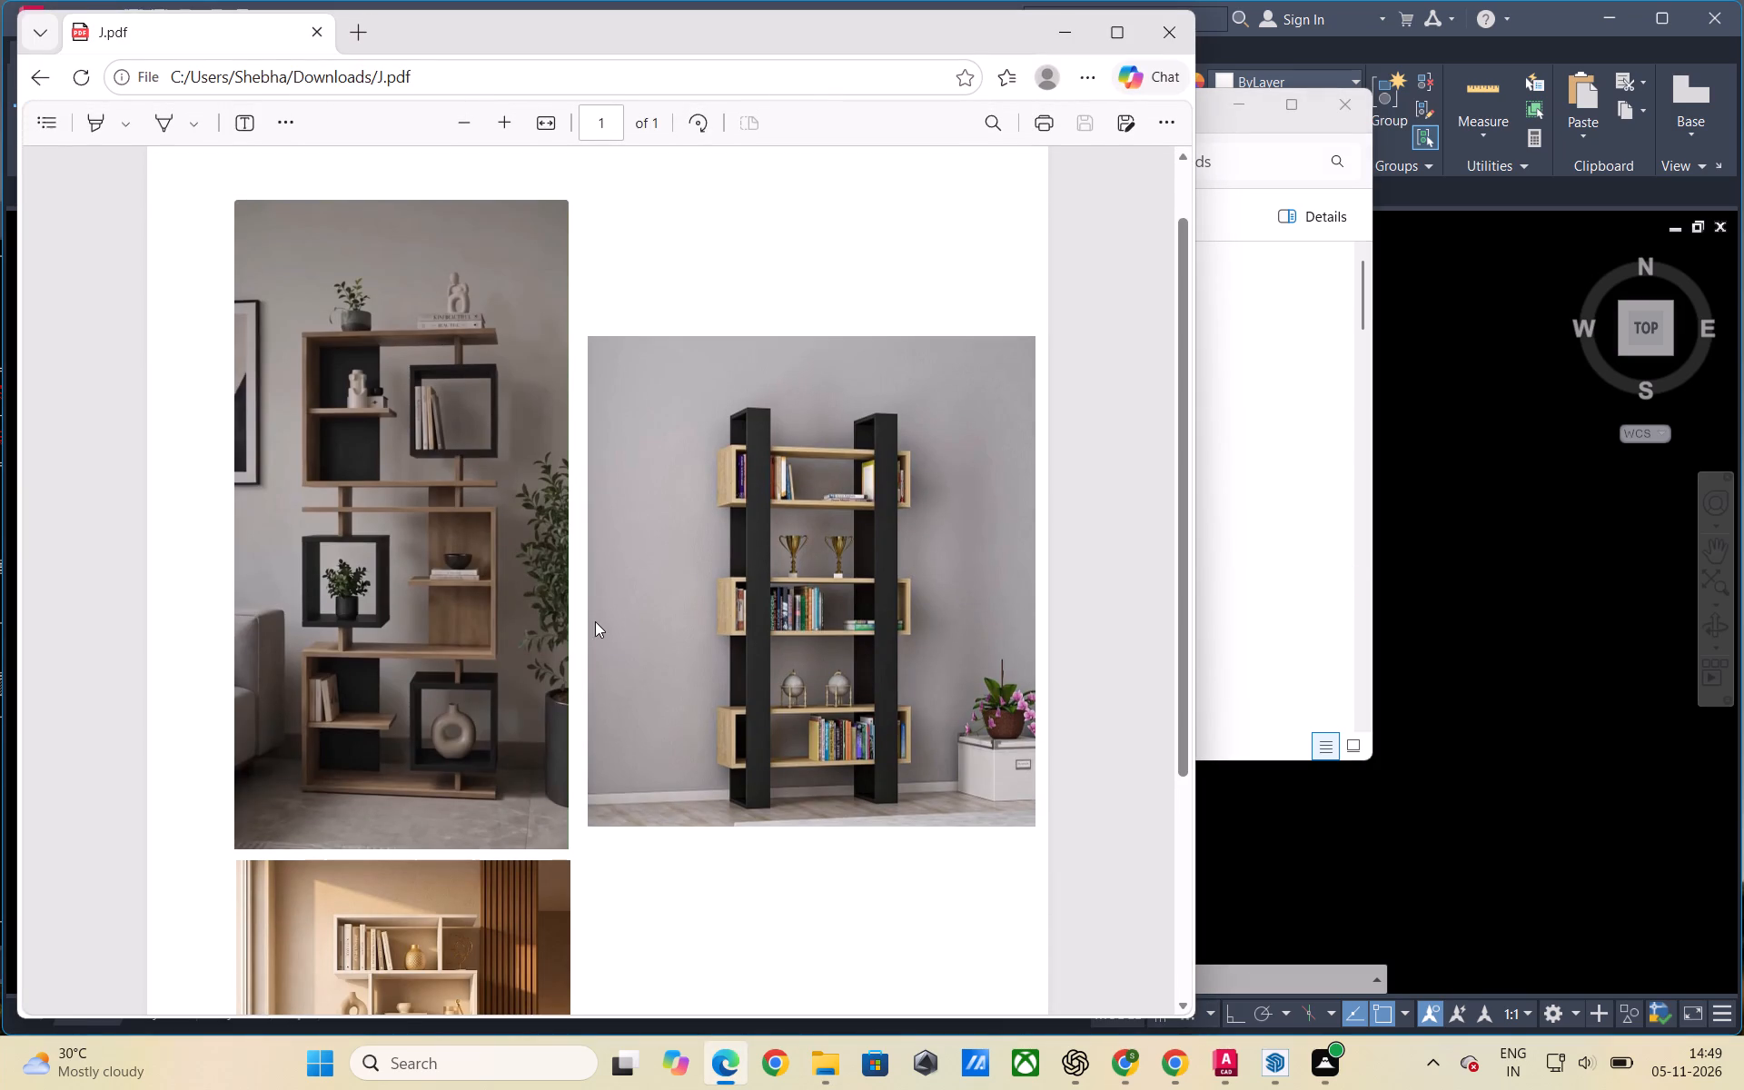
# Capture a screen snip of only the geometric wood-and-black bookshelf photo in J.pdf.
pyautogui.press('Print')
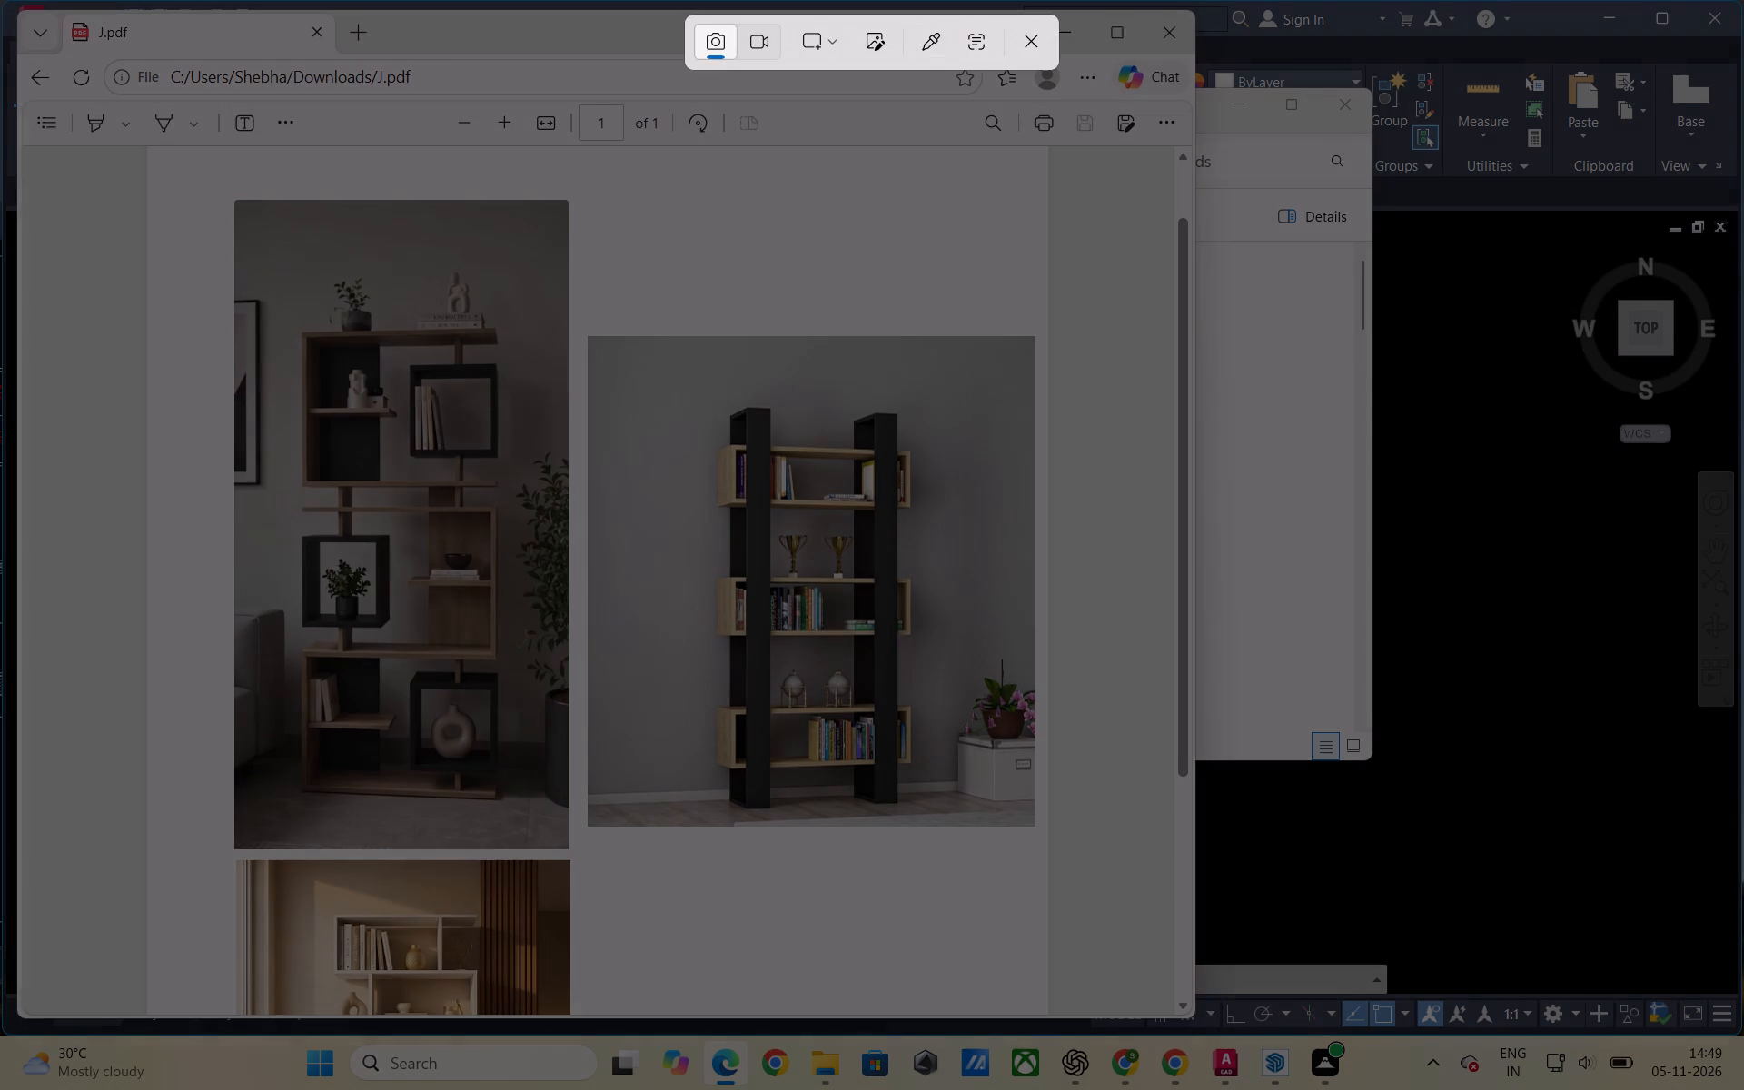
pyautogui.moveTo(207, 180); pyautogui.dragTo(577, 837)
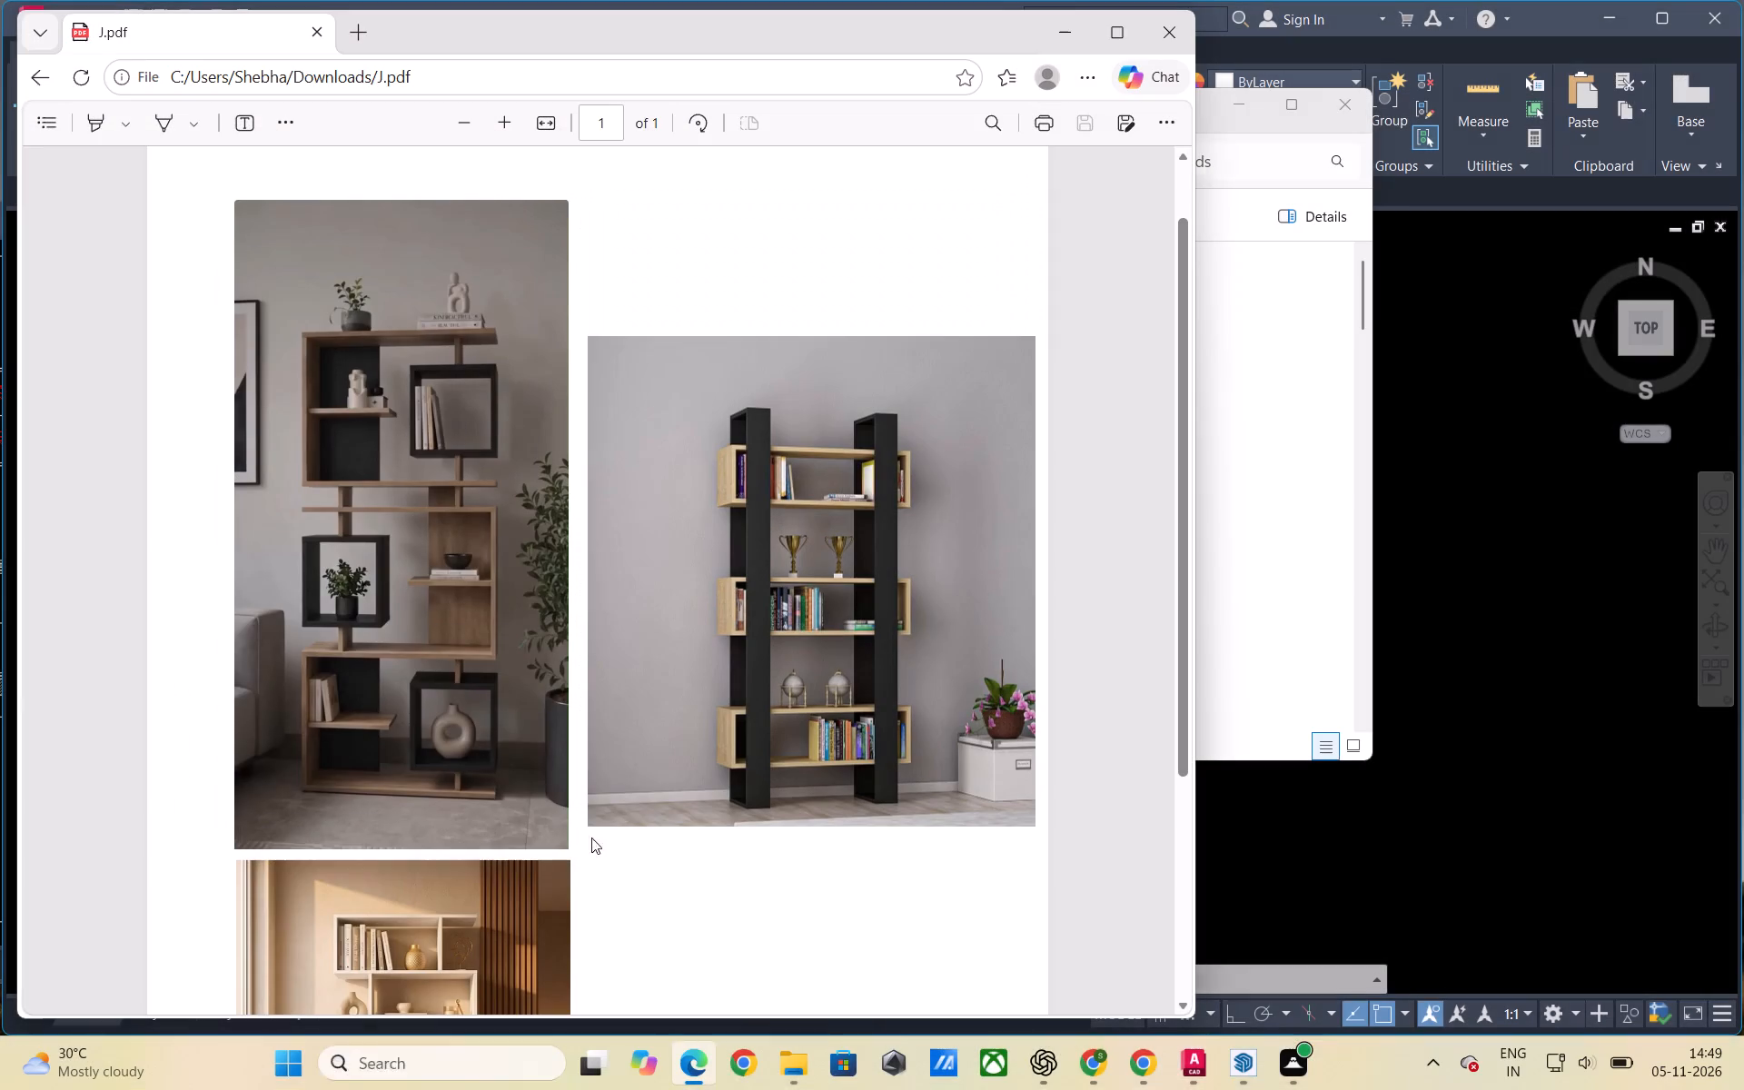
# Switch back to the Modern Geometric Display Bookshelves drawing in AutoCAD and paste the captured photo left of the elevation.
pyautogui.click(1229, 1066)
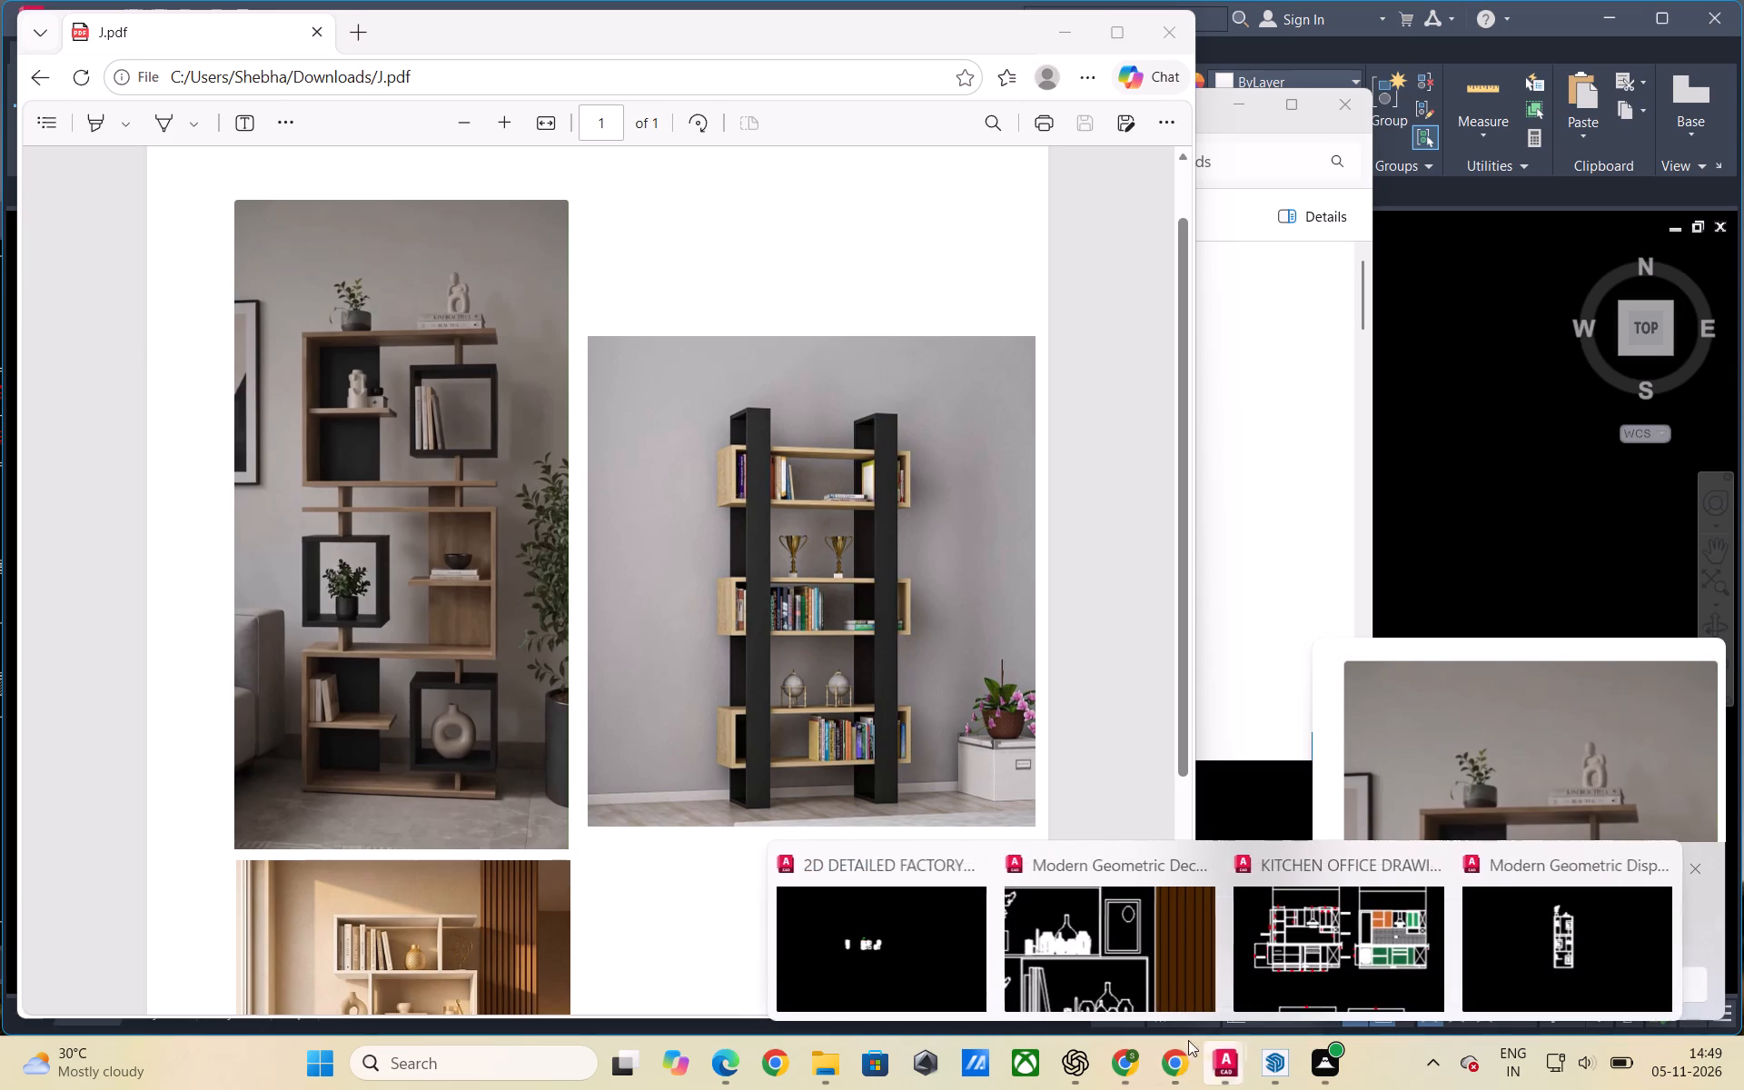
pyautogui.click(1509, 959)
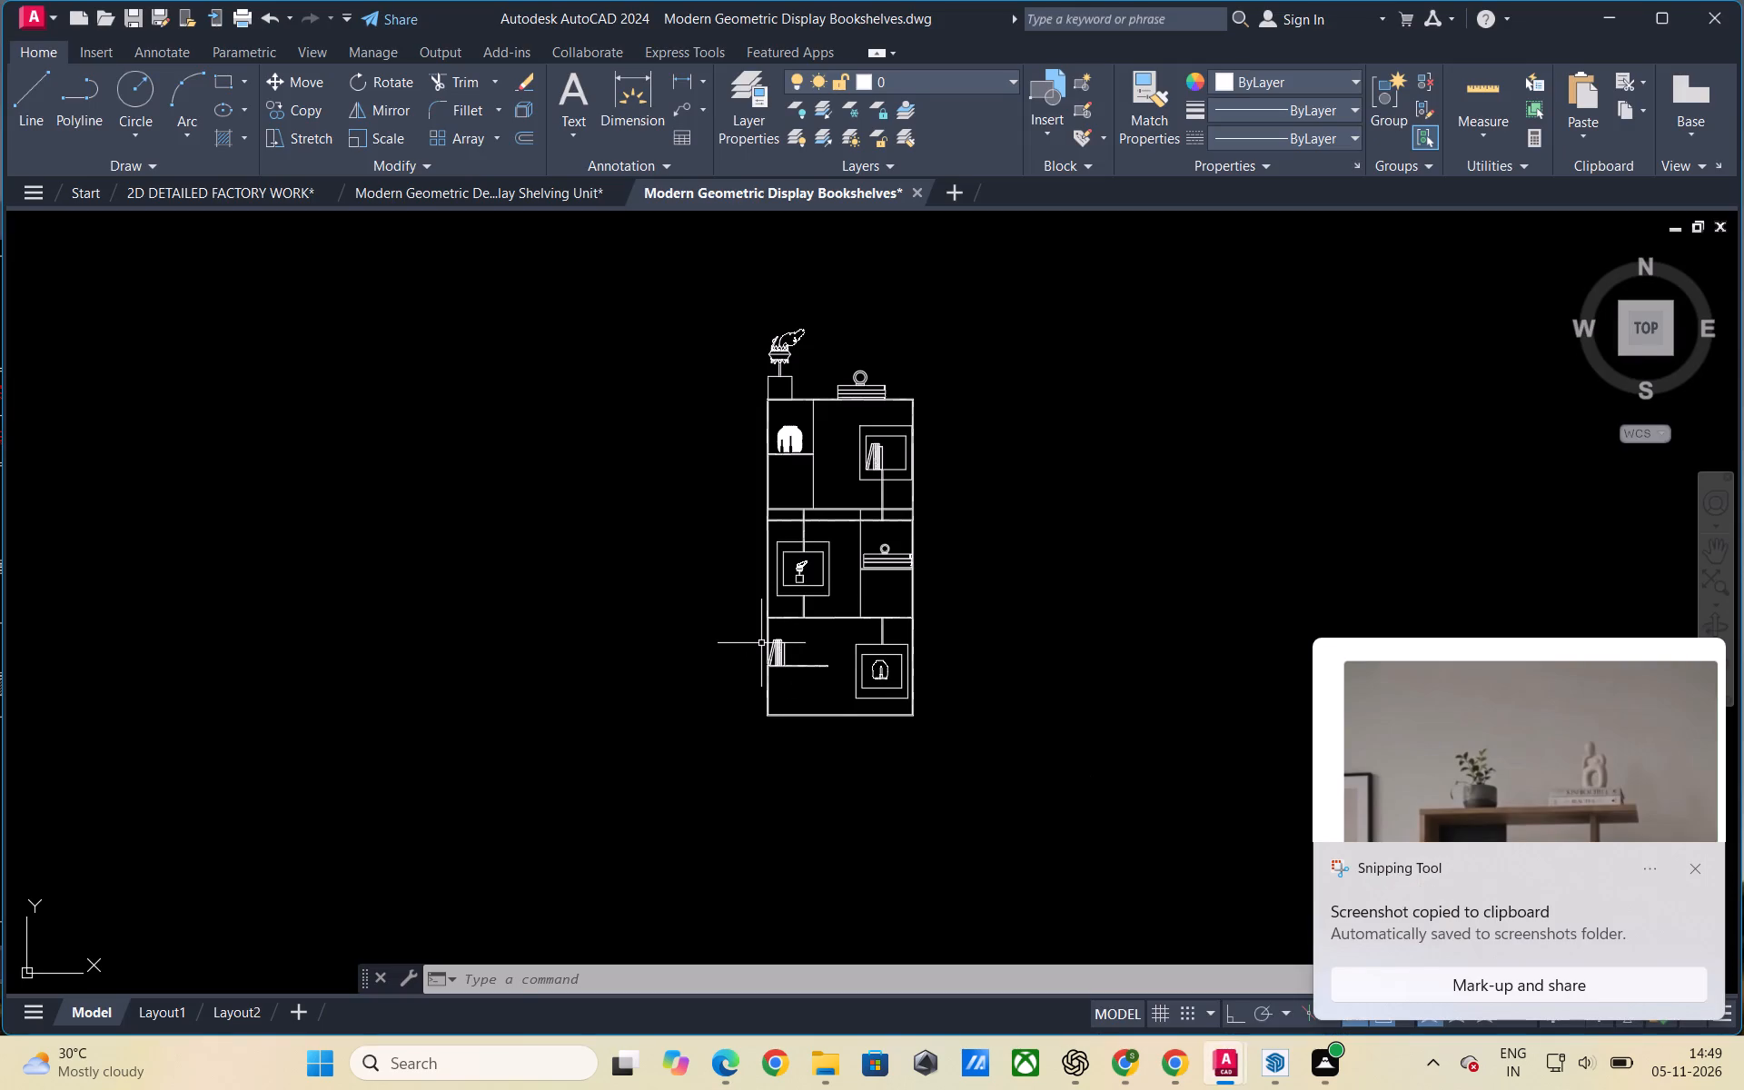
pyautogui.hotkey('ctrl', 'v')
pyautogui.click(327, 766)
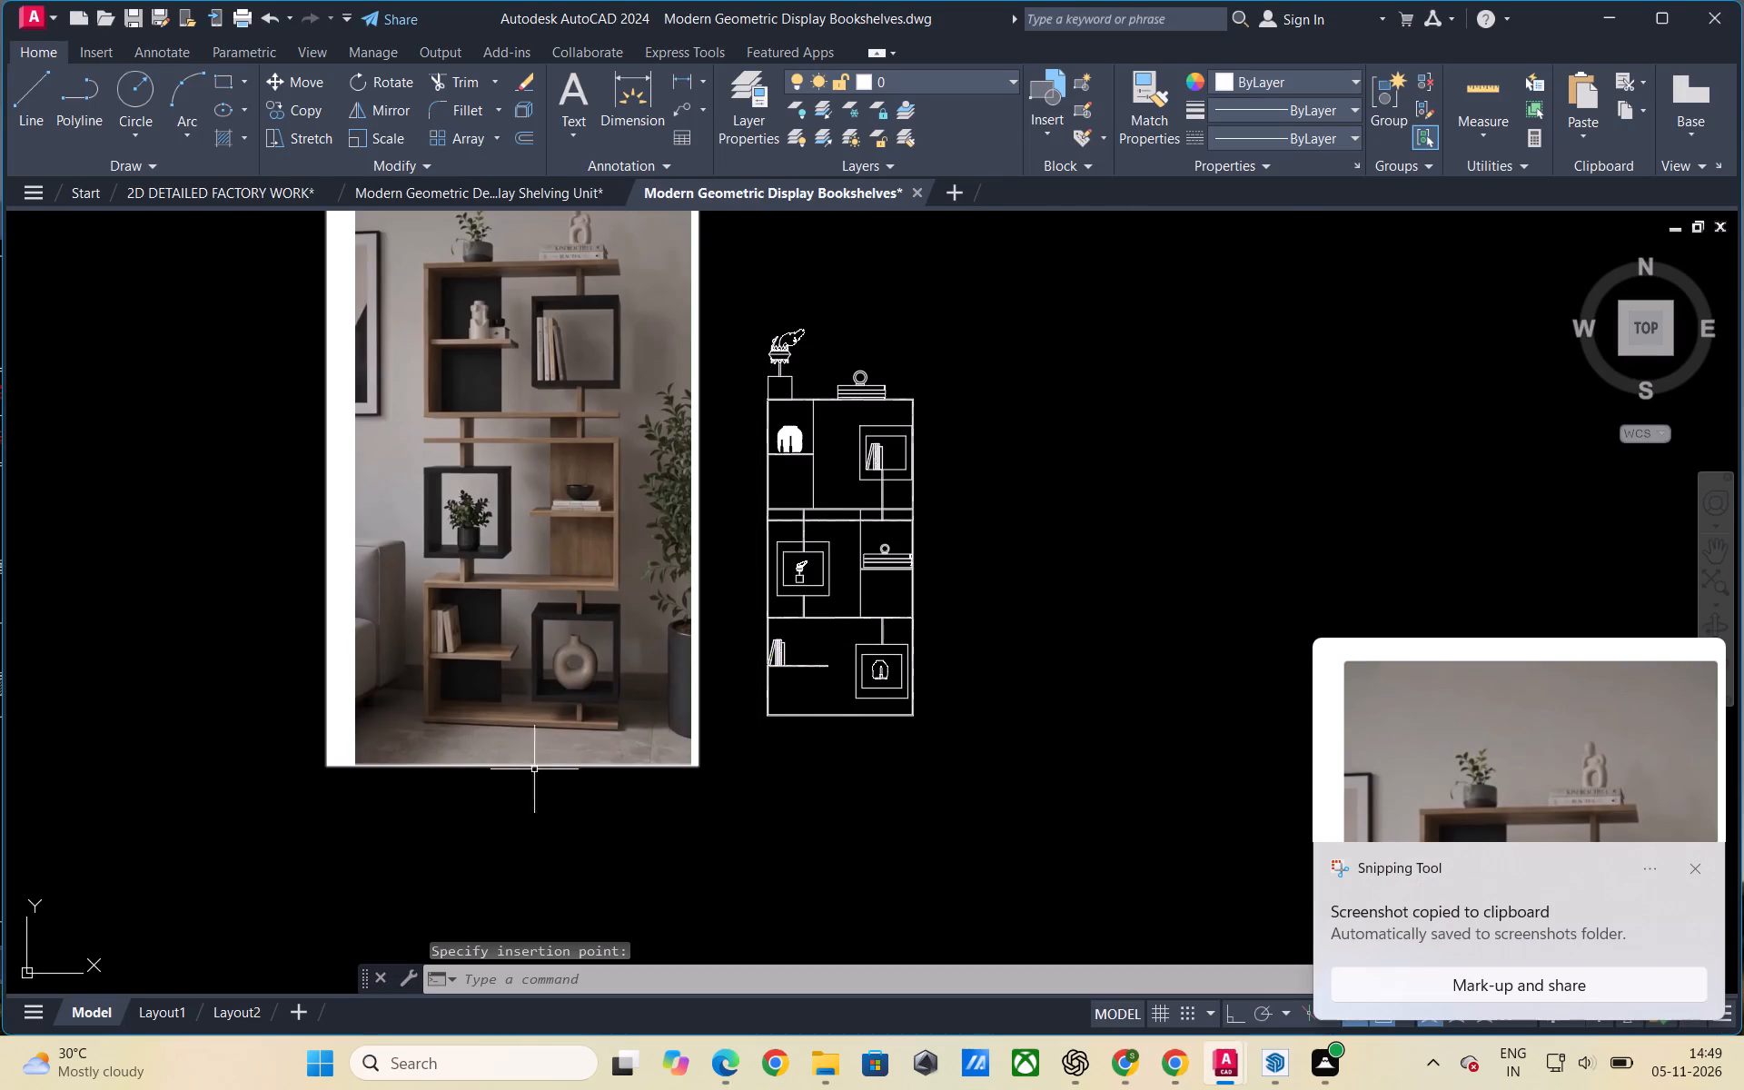
# Shrink the pasted photo freehand to a little over half its size, scaling from its lower-left corner.
pyautogui.scroll(-1, 560, 758)
pyautogui.click(637, 768)
pyautogui.click(623, 749)
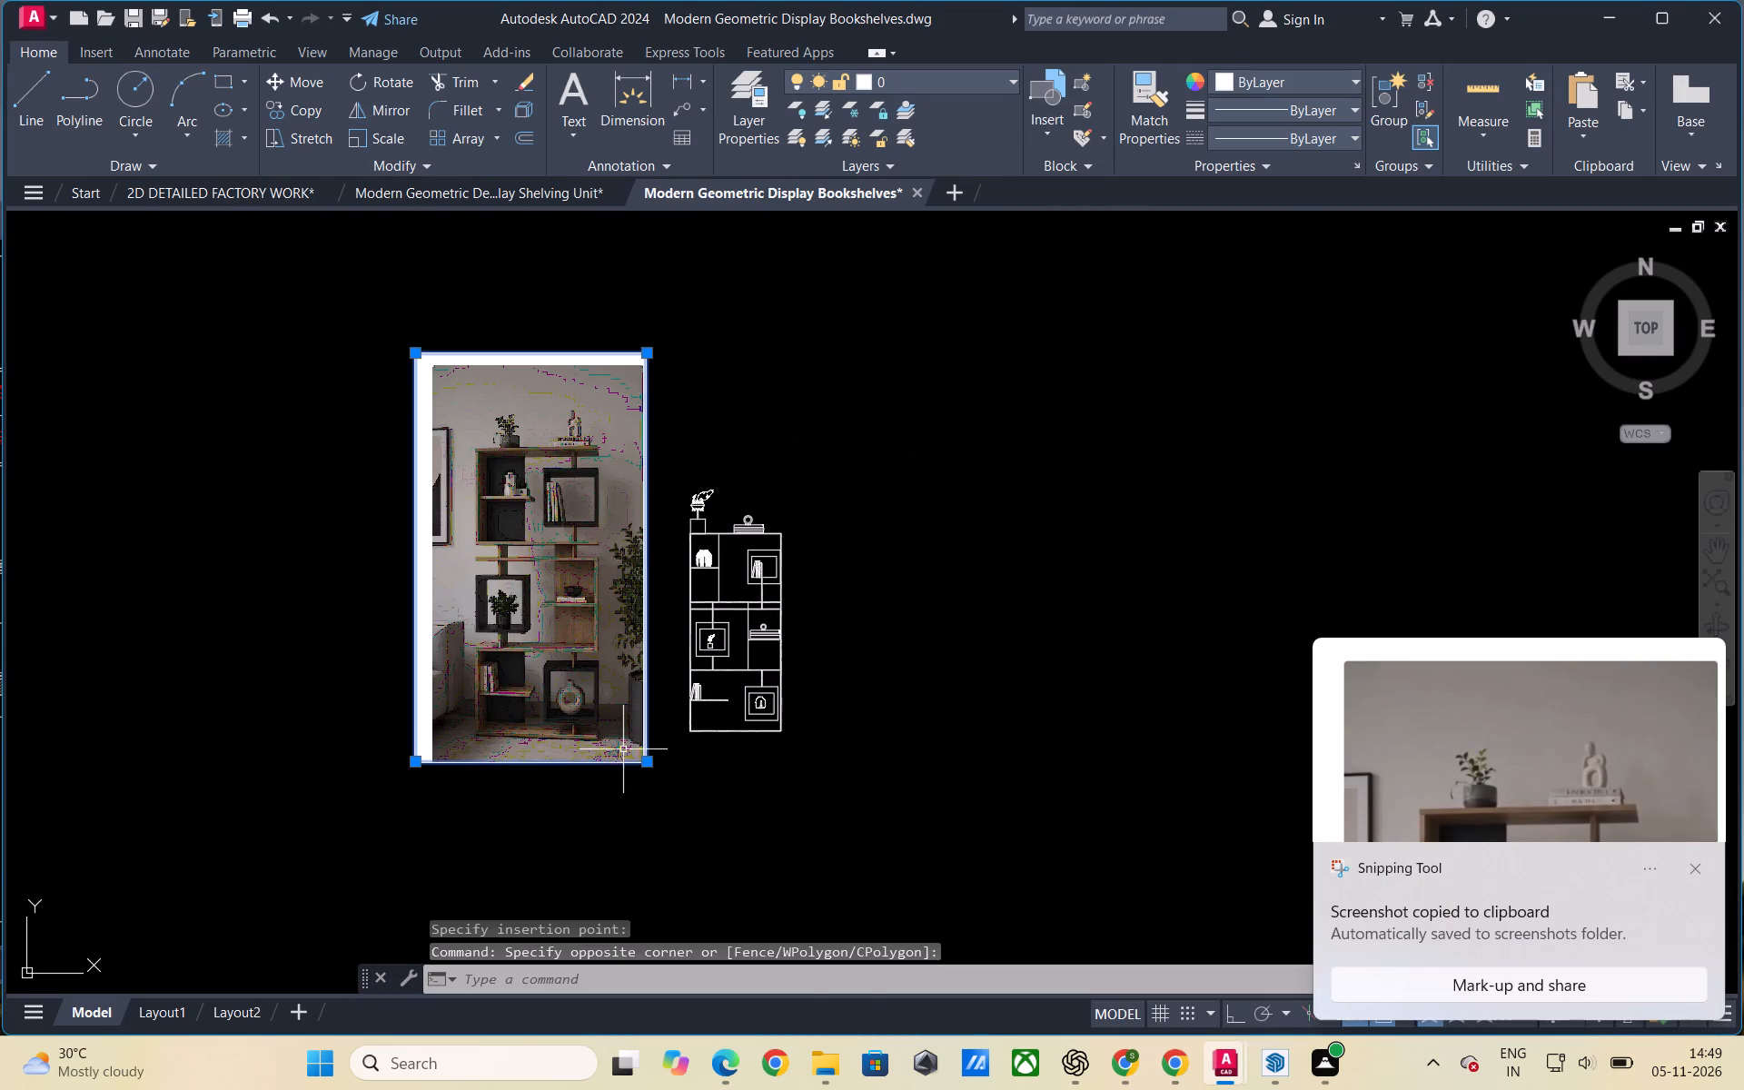
pyautogui.write('scale')
pyautogui.press('Return')
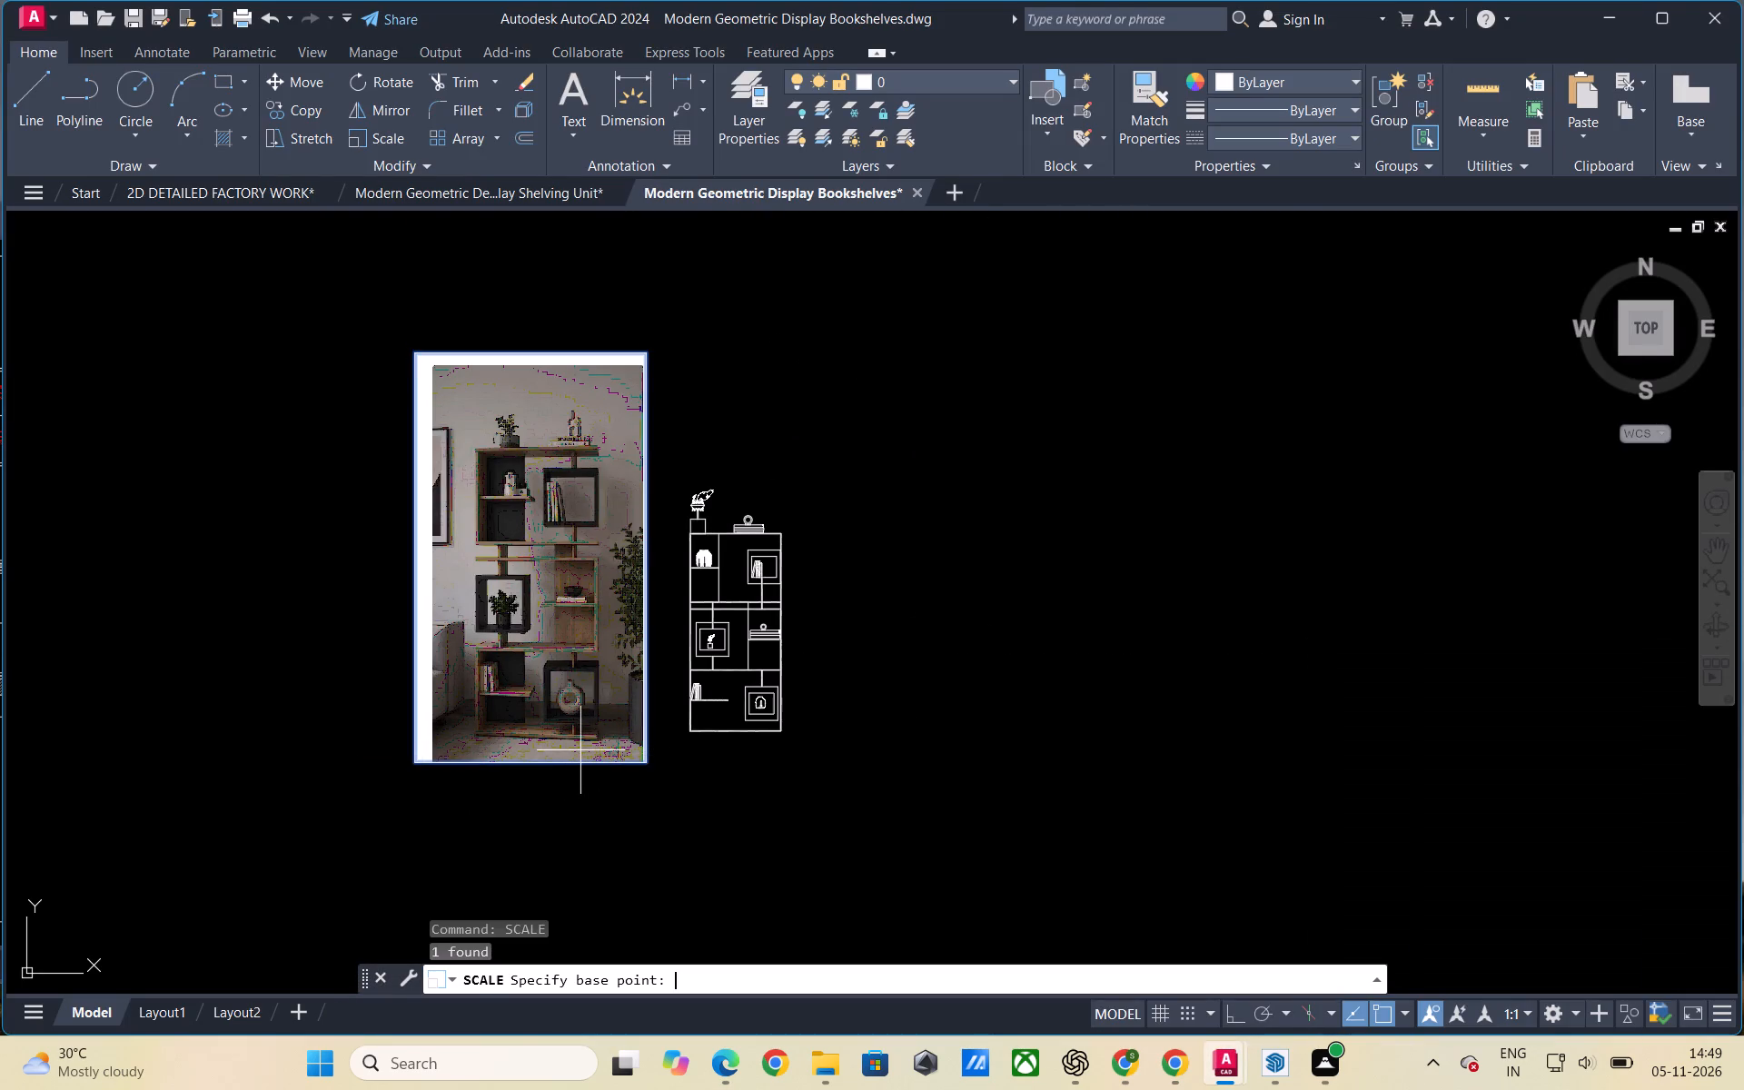
pyautogui.click(414, 755)
pyautogui.click(523, 730)
# Move the reduced reference photo closer to the bookshelf elevation, roughly level with its base.
pyautogui.click(596, 825)
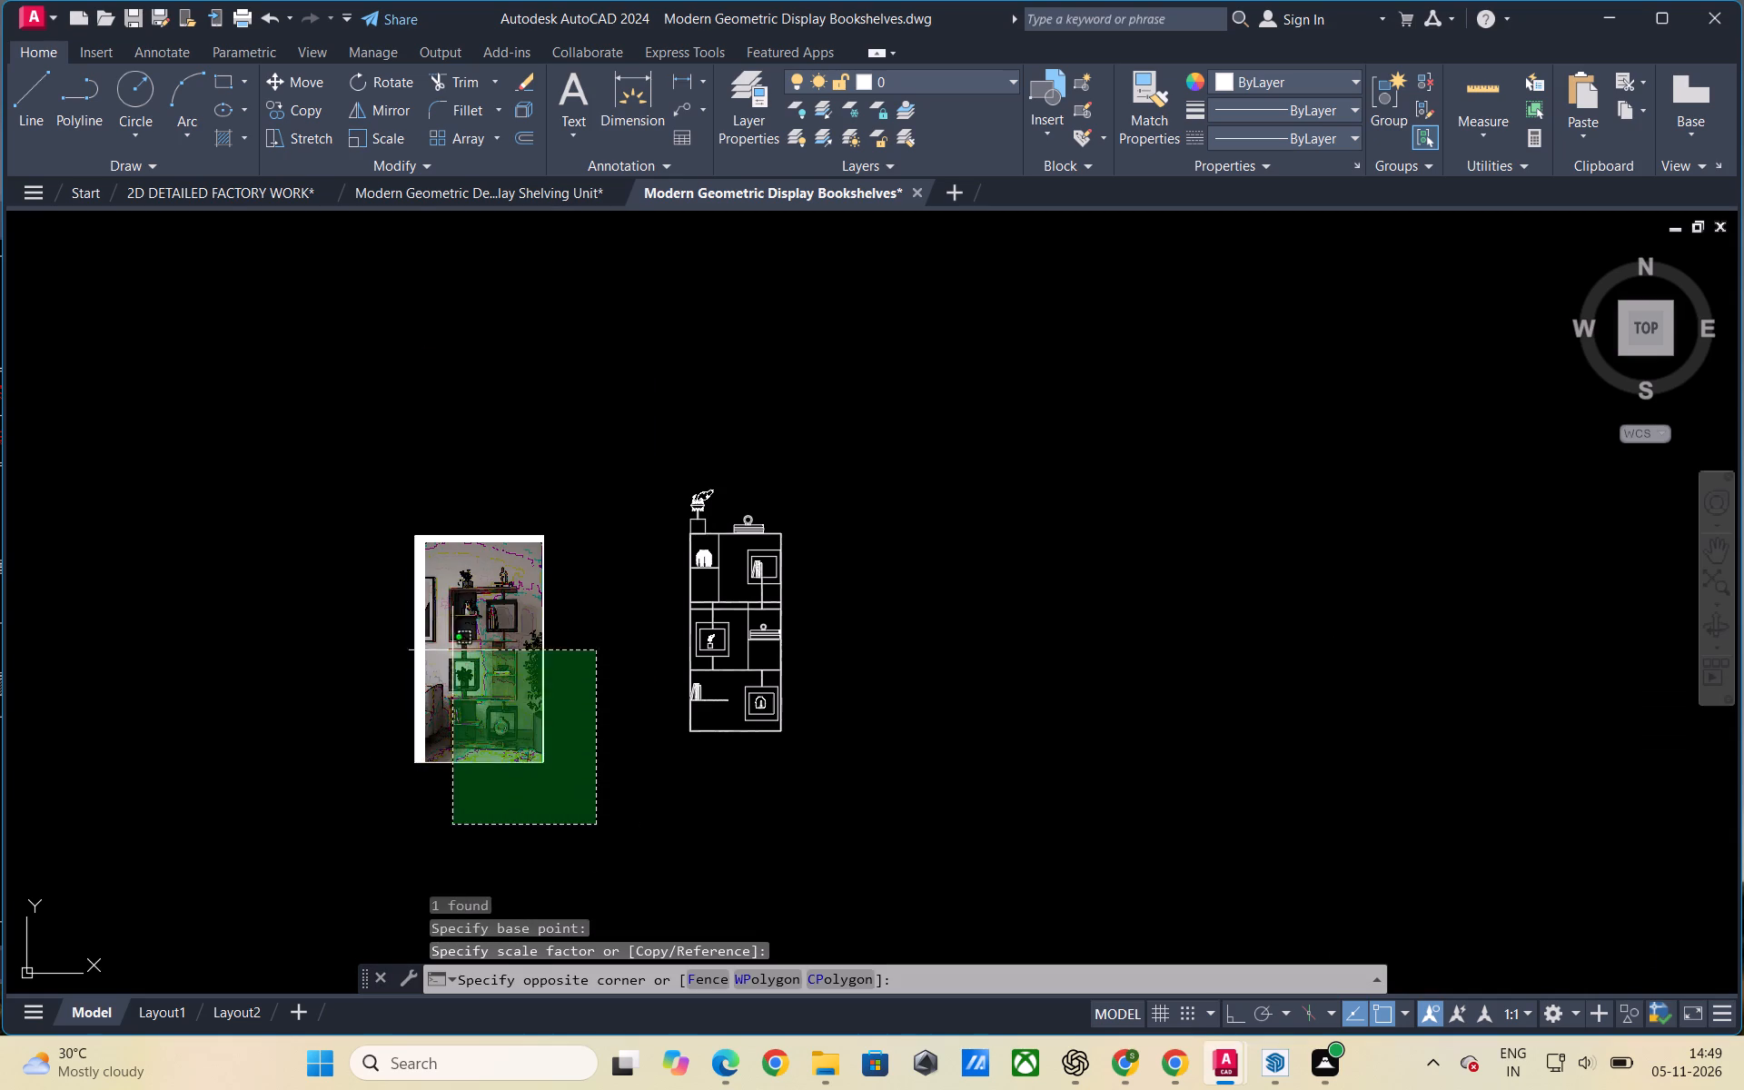
pyautogui.click(363, 516)
pyautogui.rightClick(363, 516)
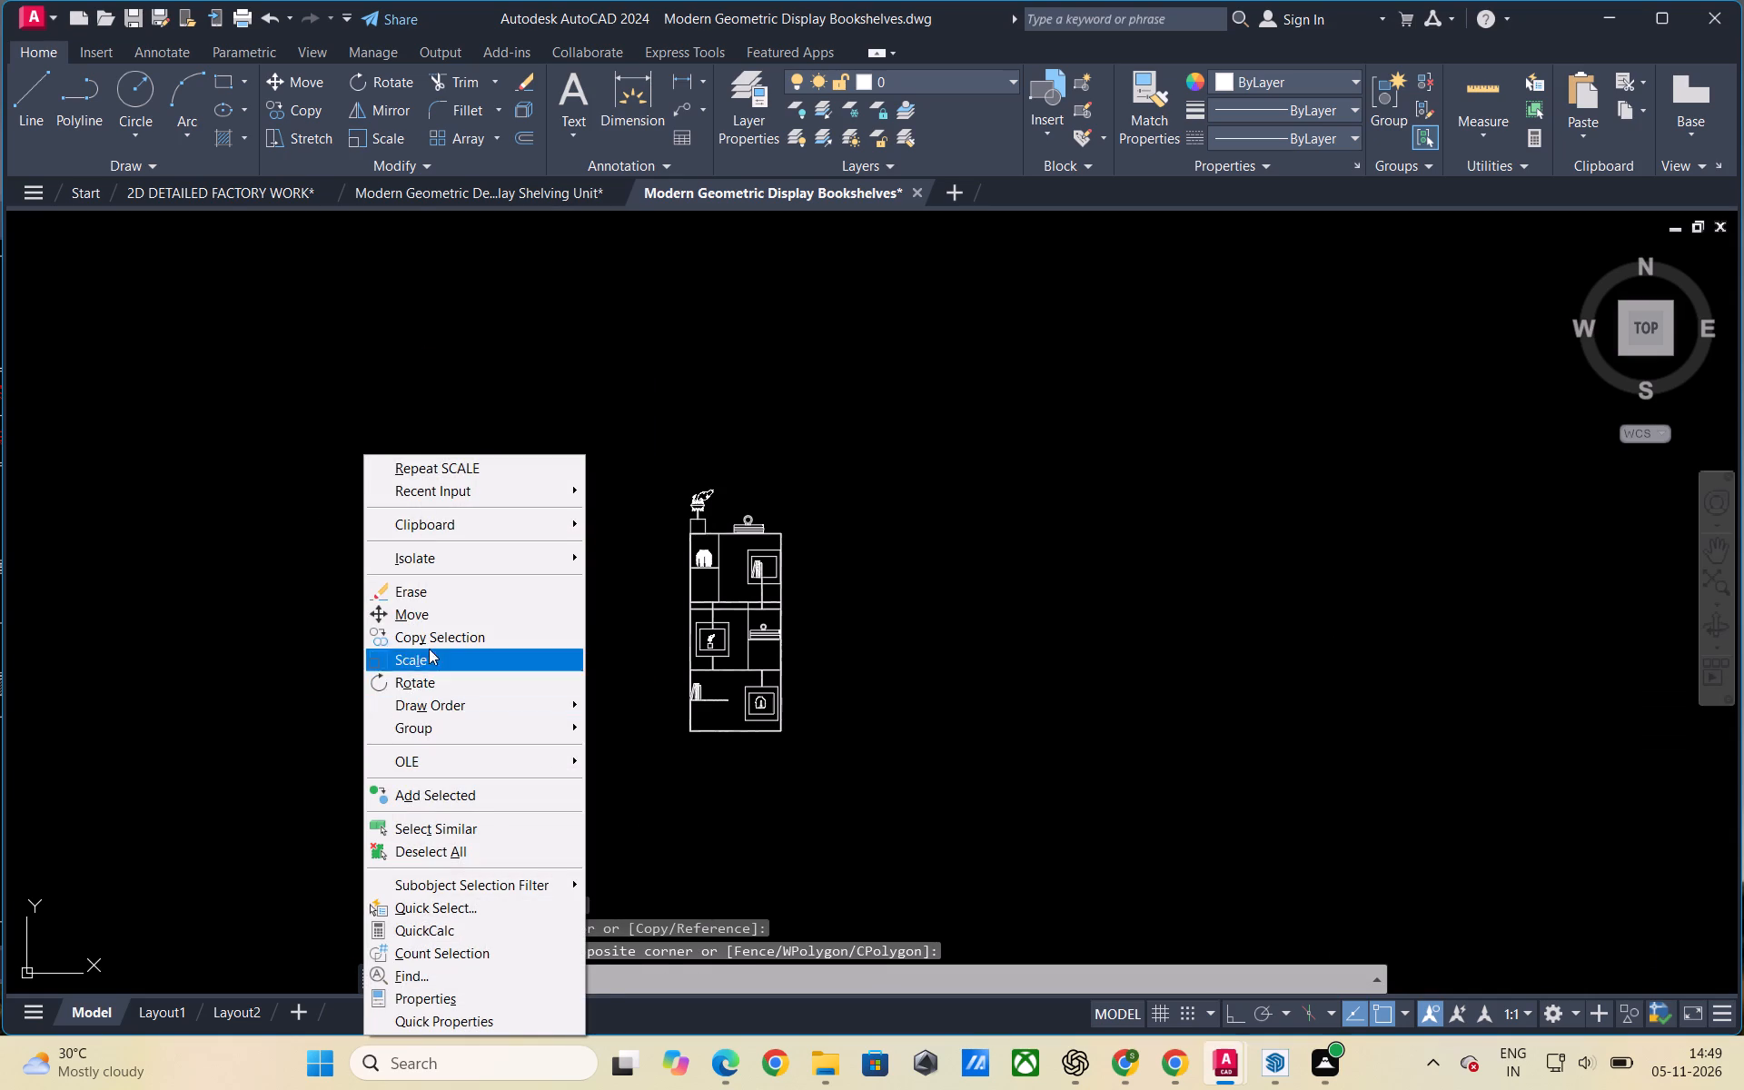
pyautogui.click(427, 614)
pyautogui.click(450, 718)
pyautogui.click(557, 694)
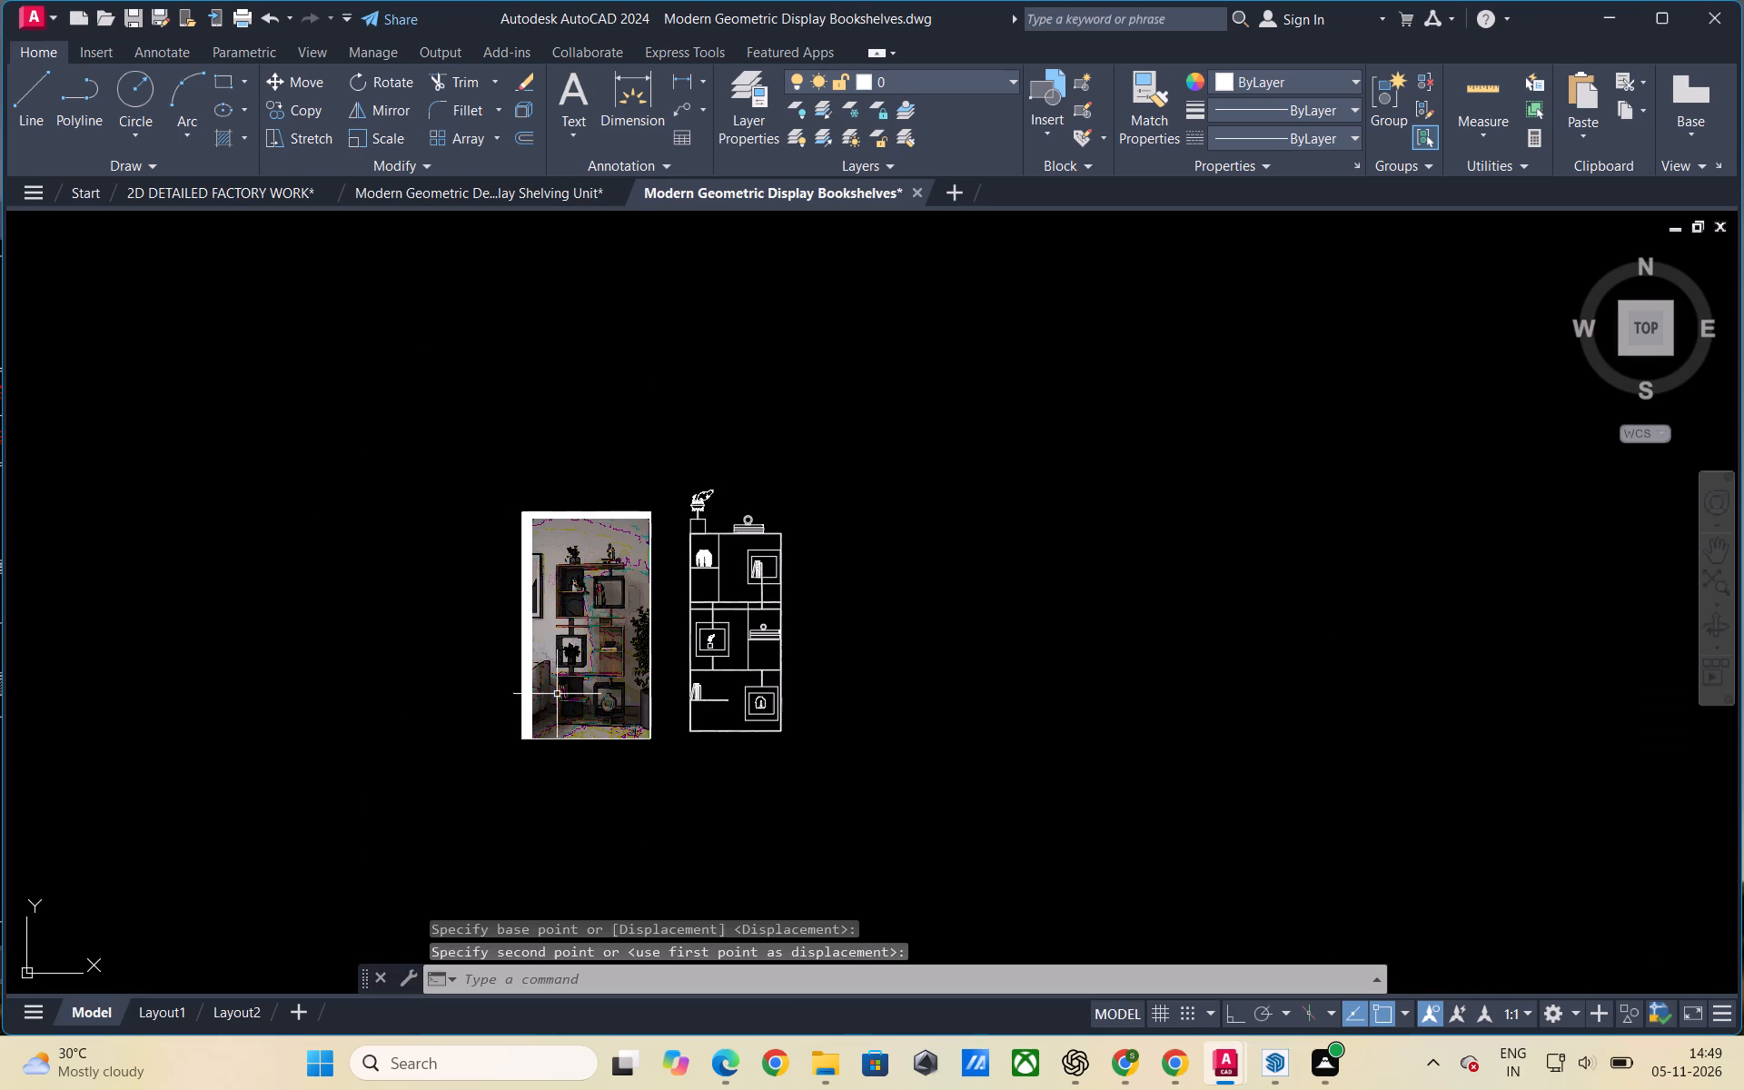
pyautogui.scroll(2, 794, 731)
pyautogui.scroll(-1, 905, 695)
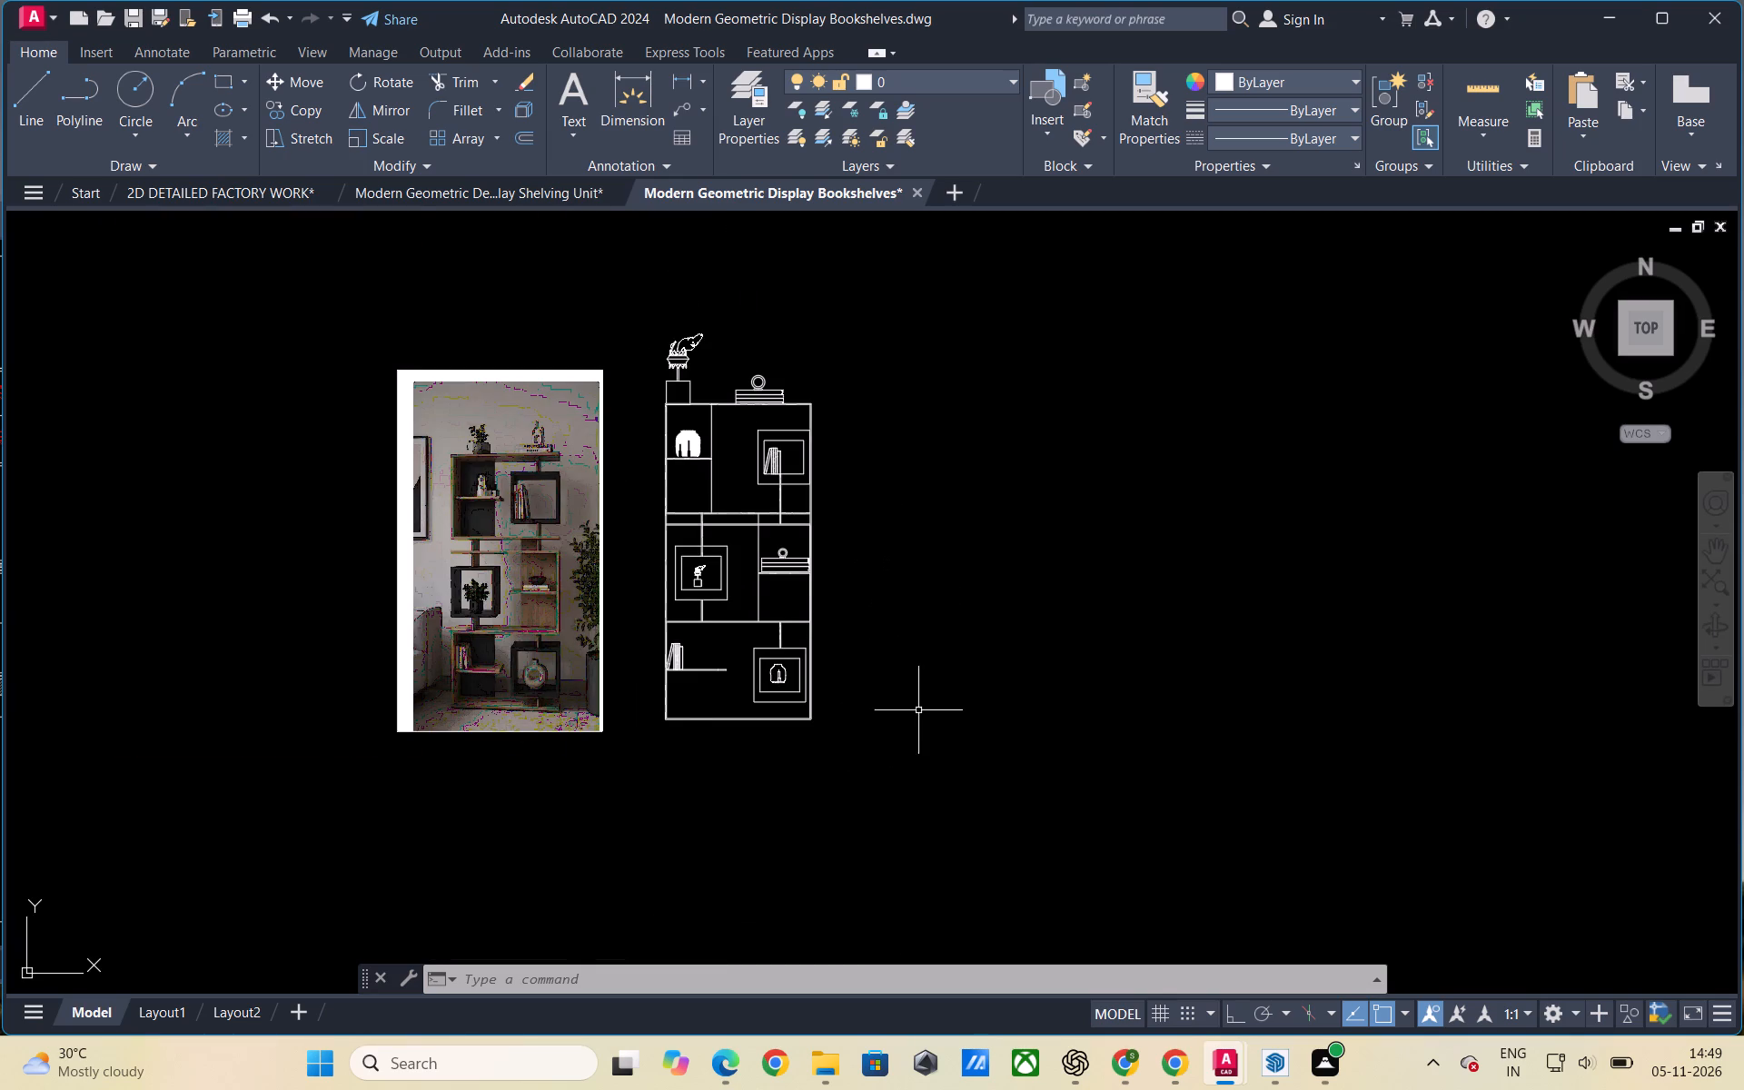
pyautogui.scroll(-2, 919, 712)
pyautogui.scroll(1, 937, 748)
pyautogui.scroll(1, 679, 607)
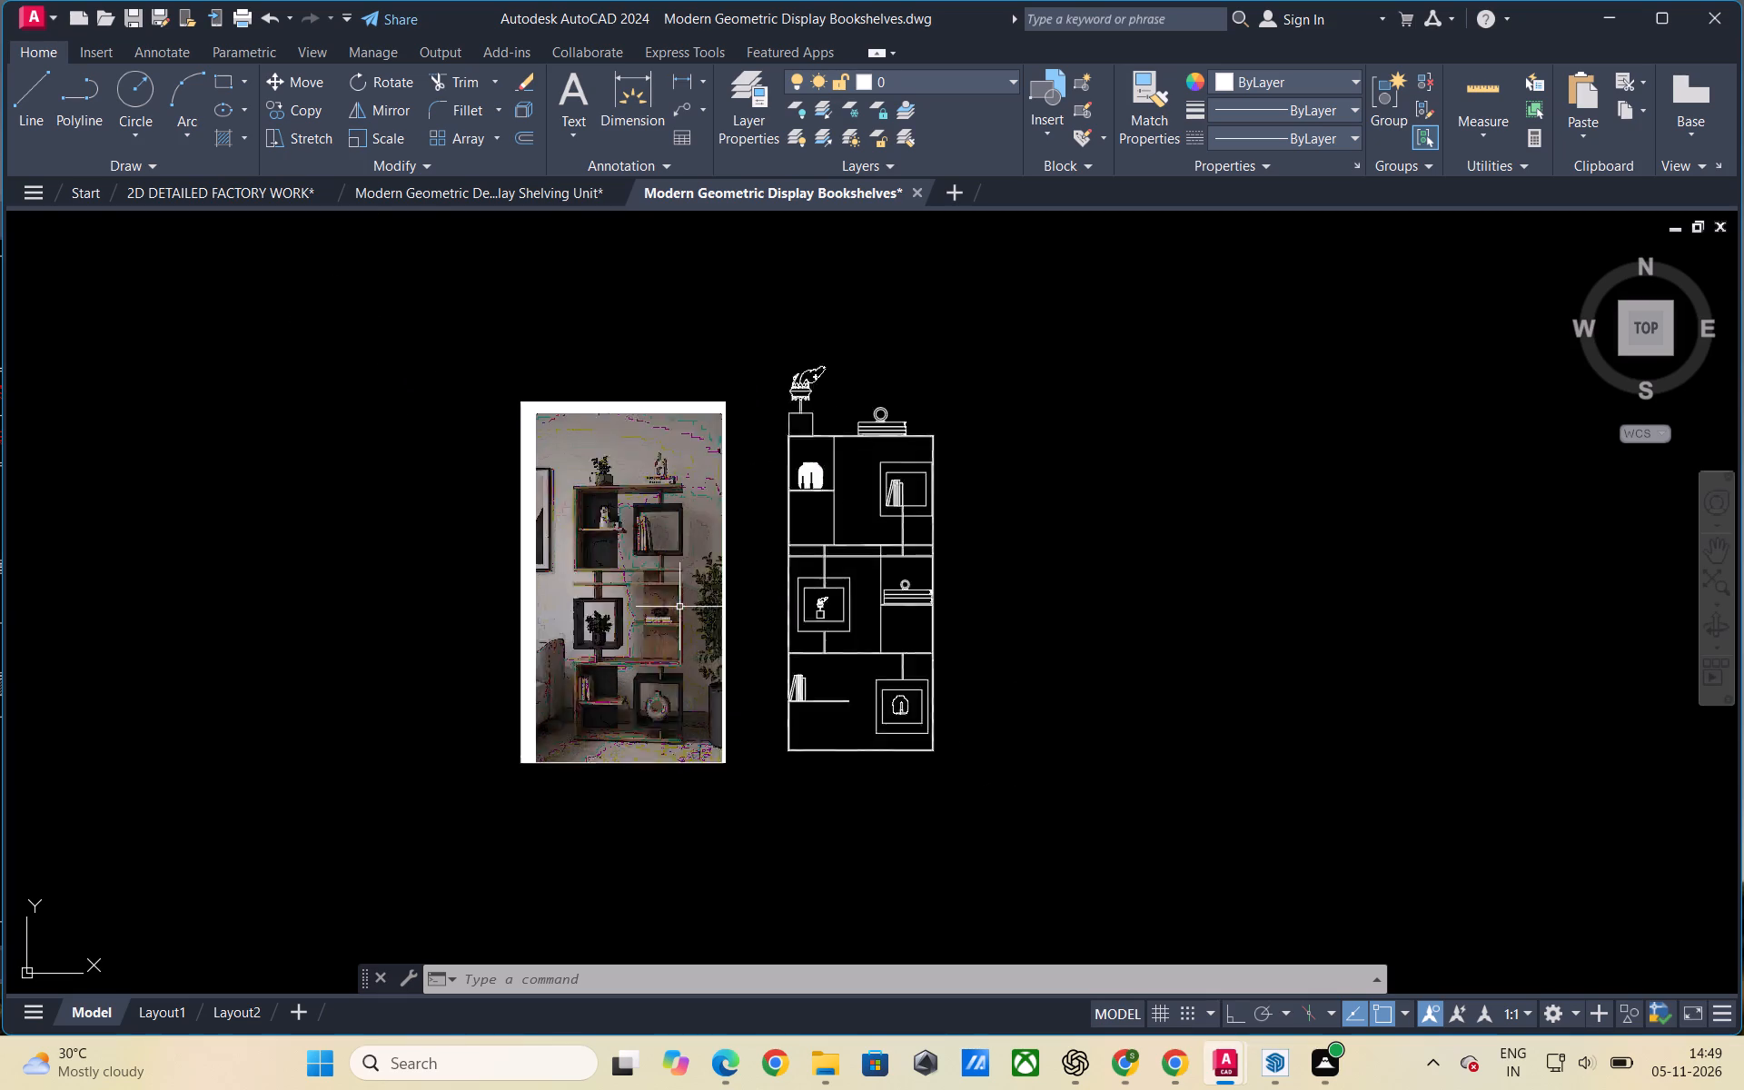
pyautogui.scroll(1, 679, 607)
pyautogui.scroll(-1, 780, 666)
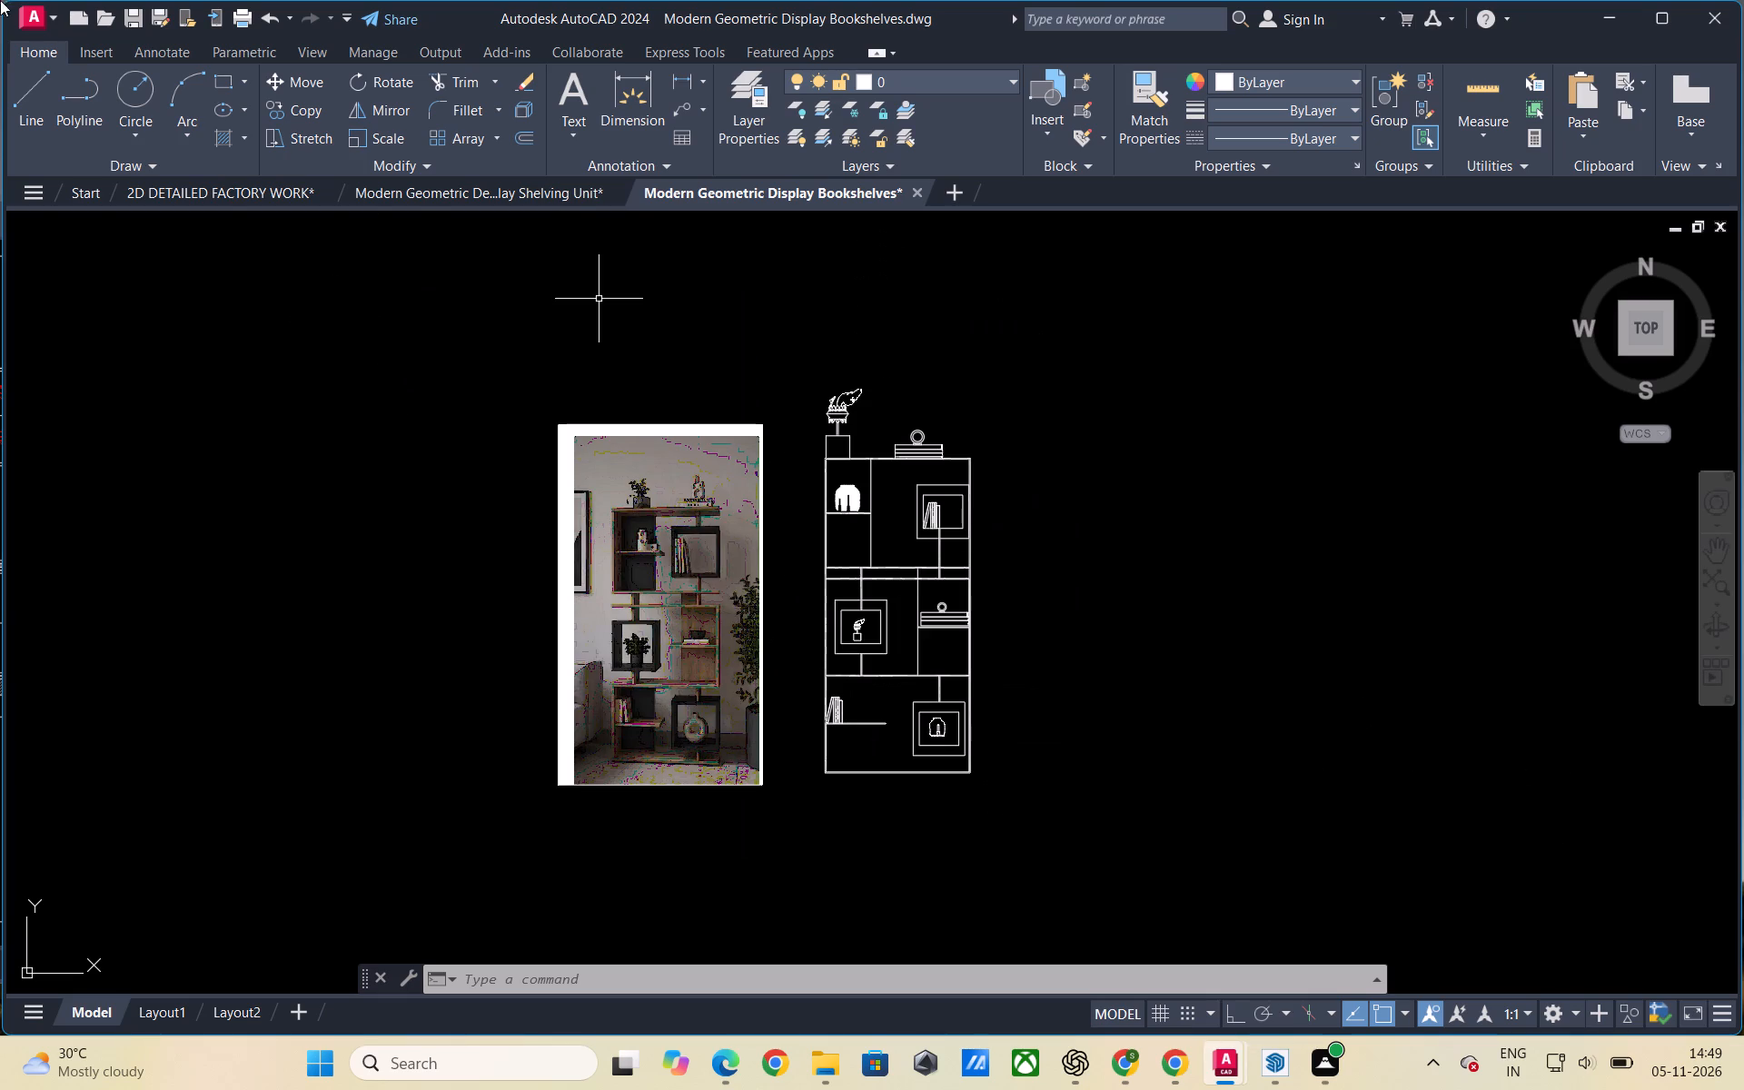
# Set the 2D model space uniform background colour to white in the drawing window colour options.
pyautogui.click(25, 25)
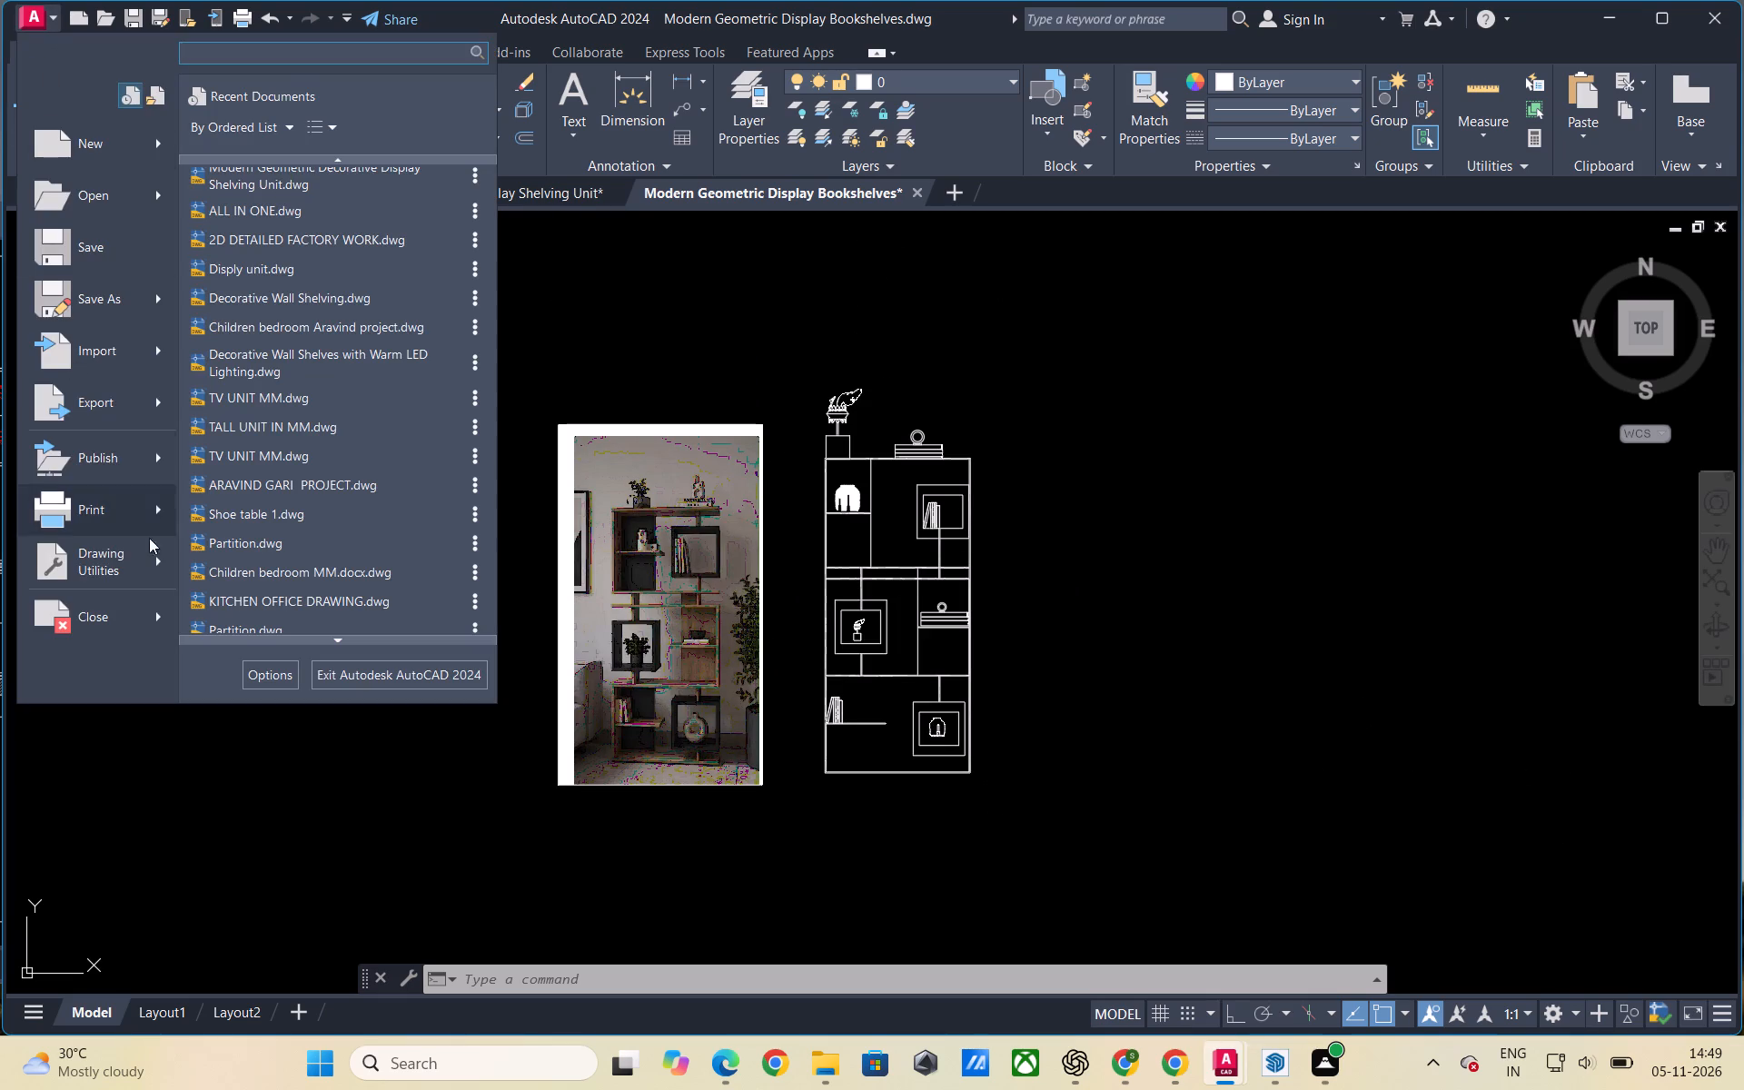
pyautogui.click(266, 669)
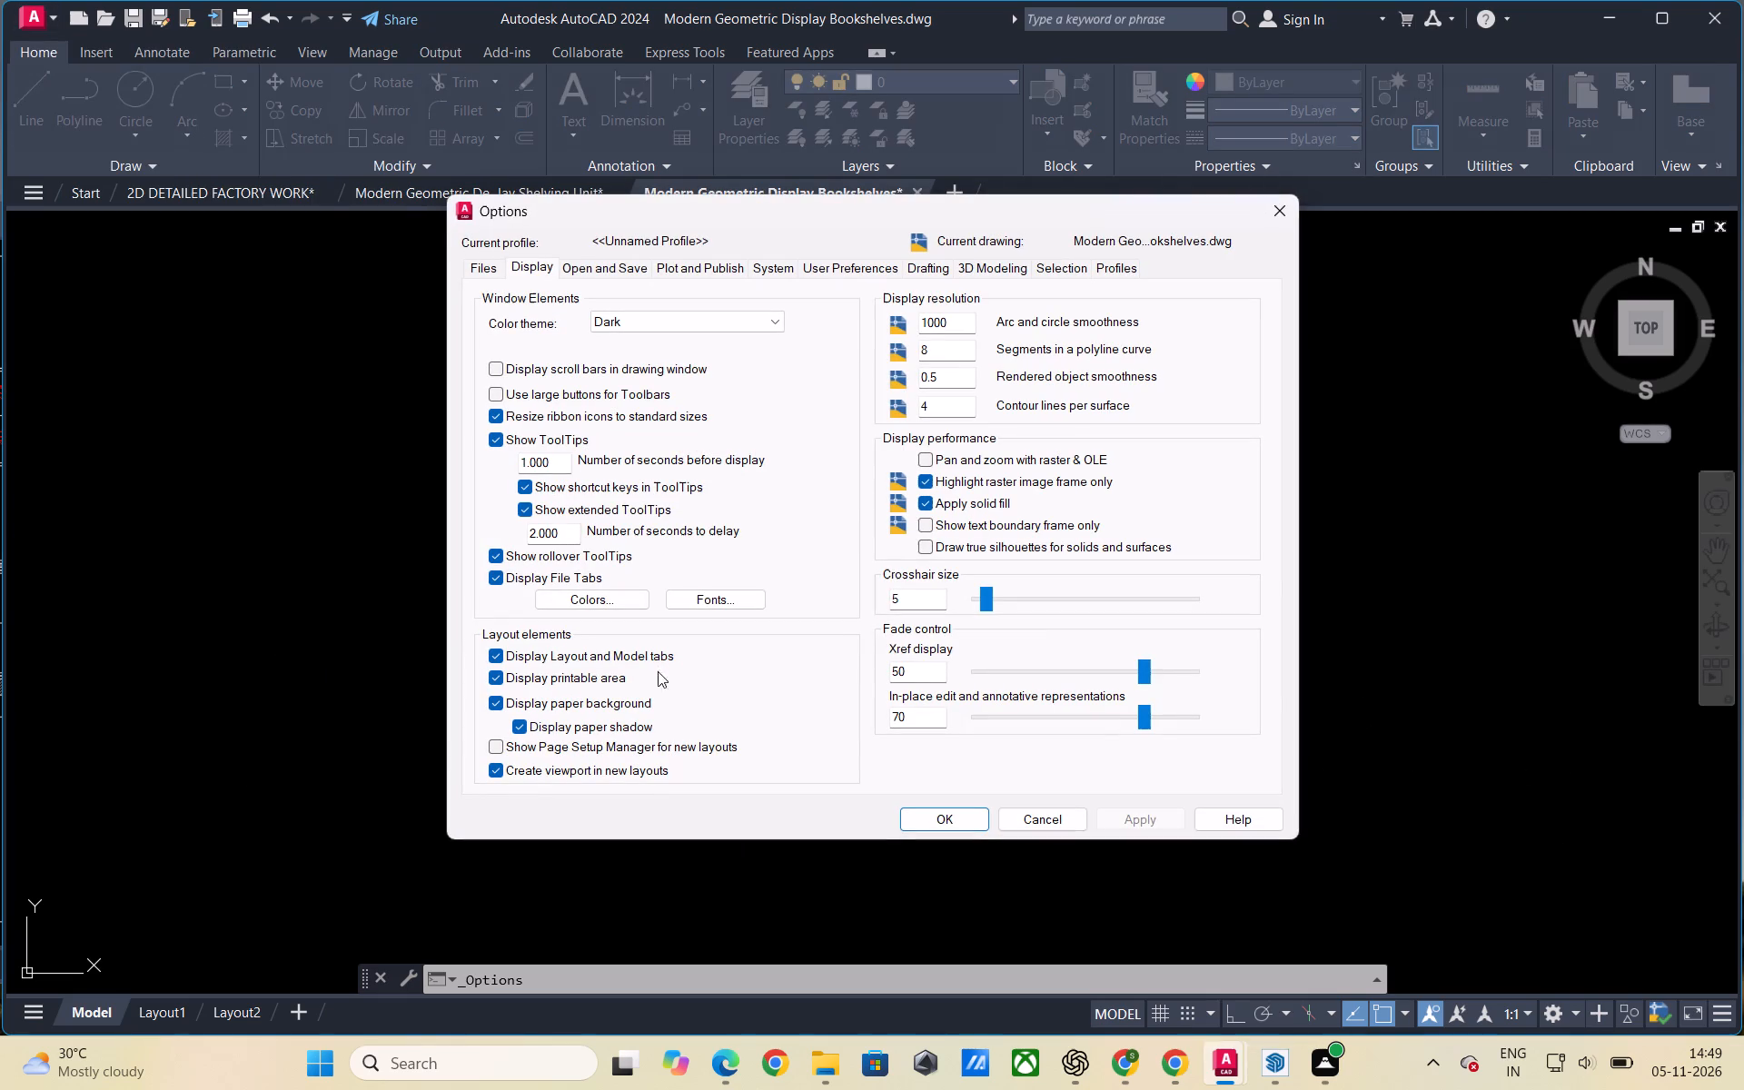
pyautogui.click(618, 601)
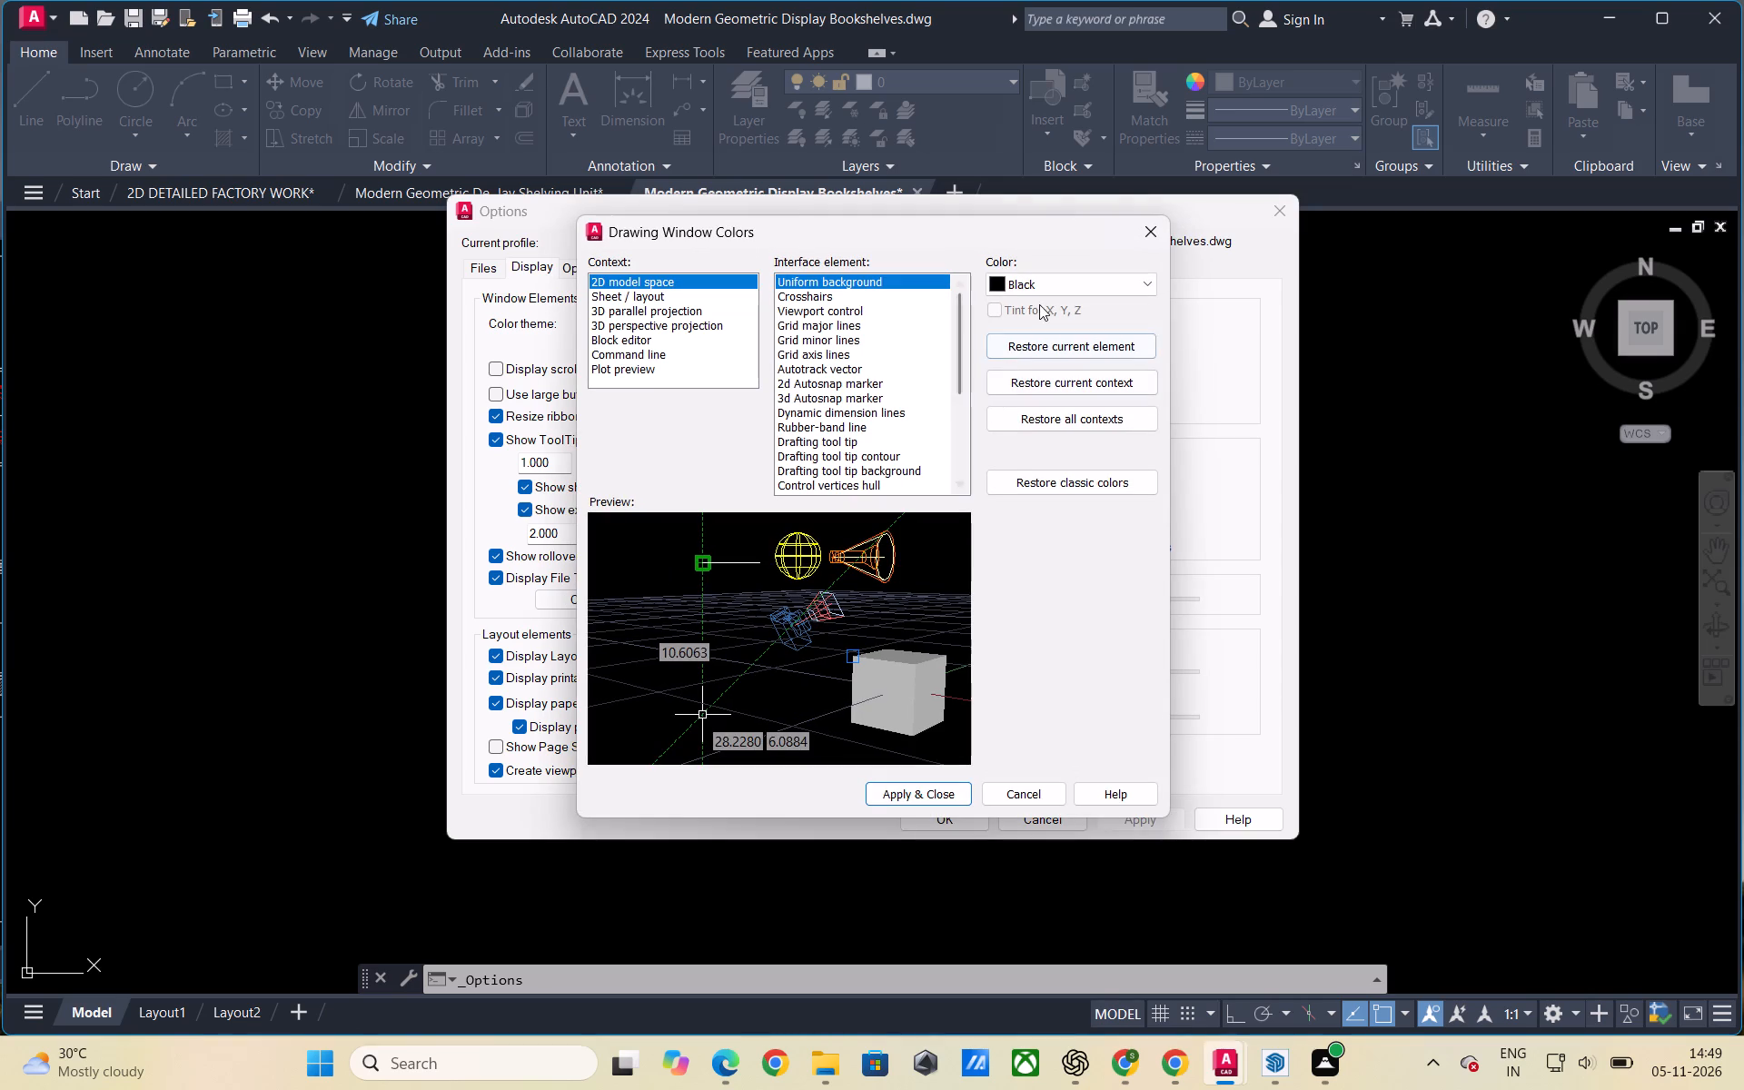
pyautogui.click(1043, 282)
pyautogui.click(1026, 421)
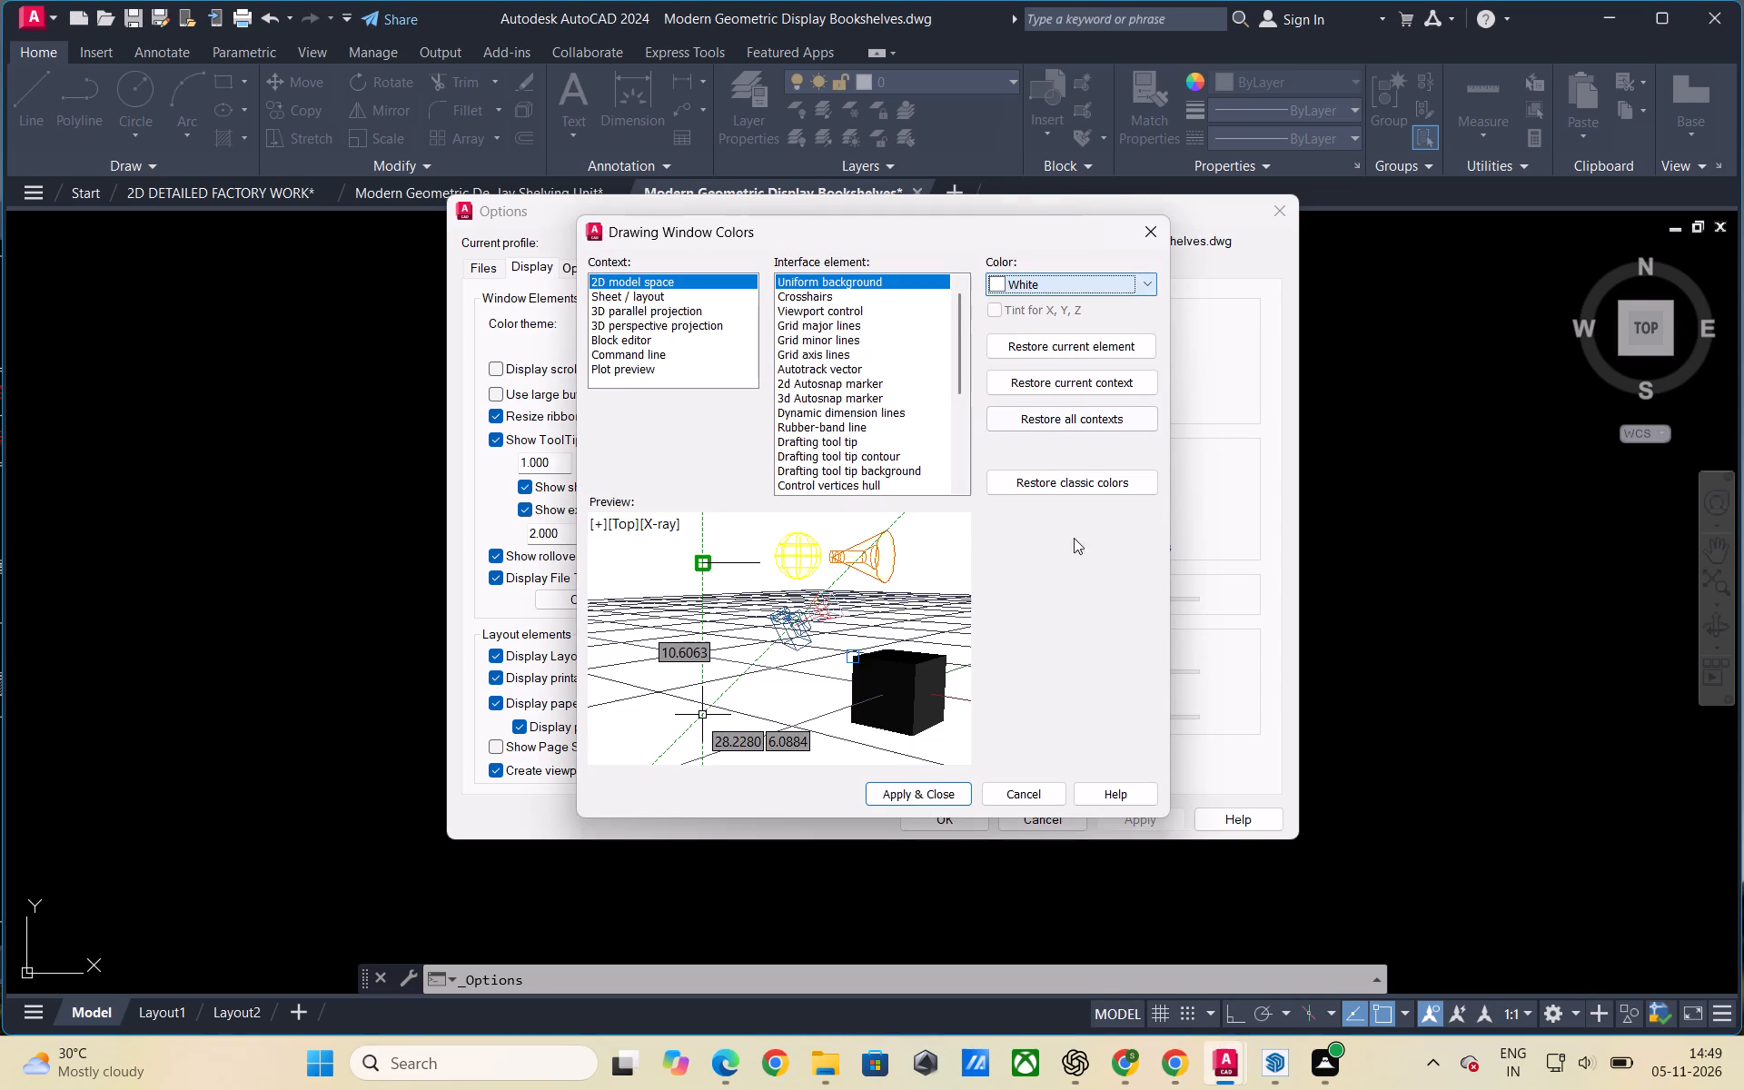
pyautogui.click(903, 805)
pyautogui.click(957, 814)
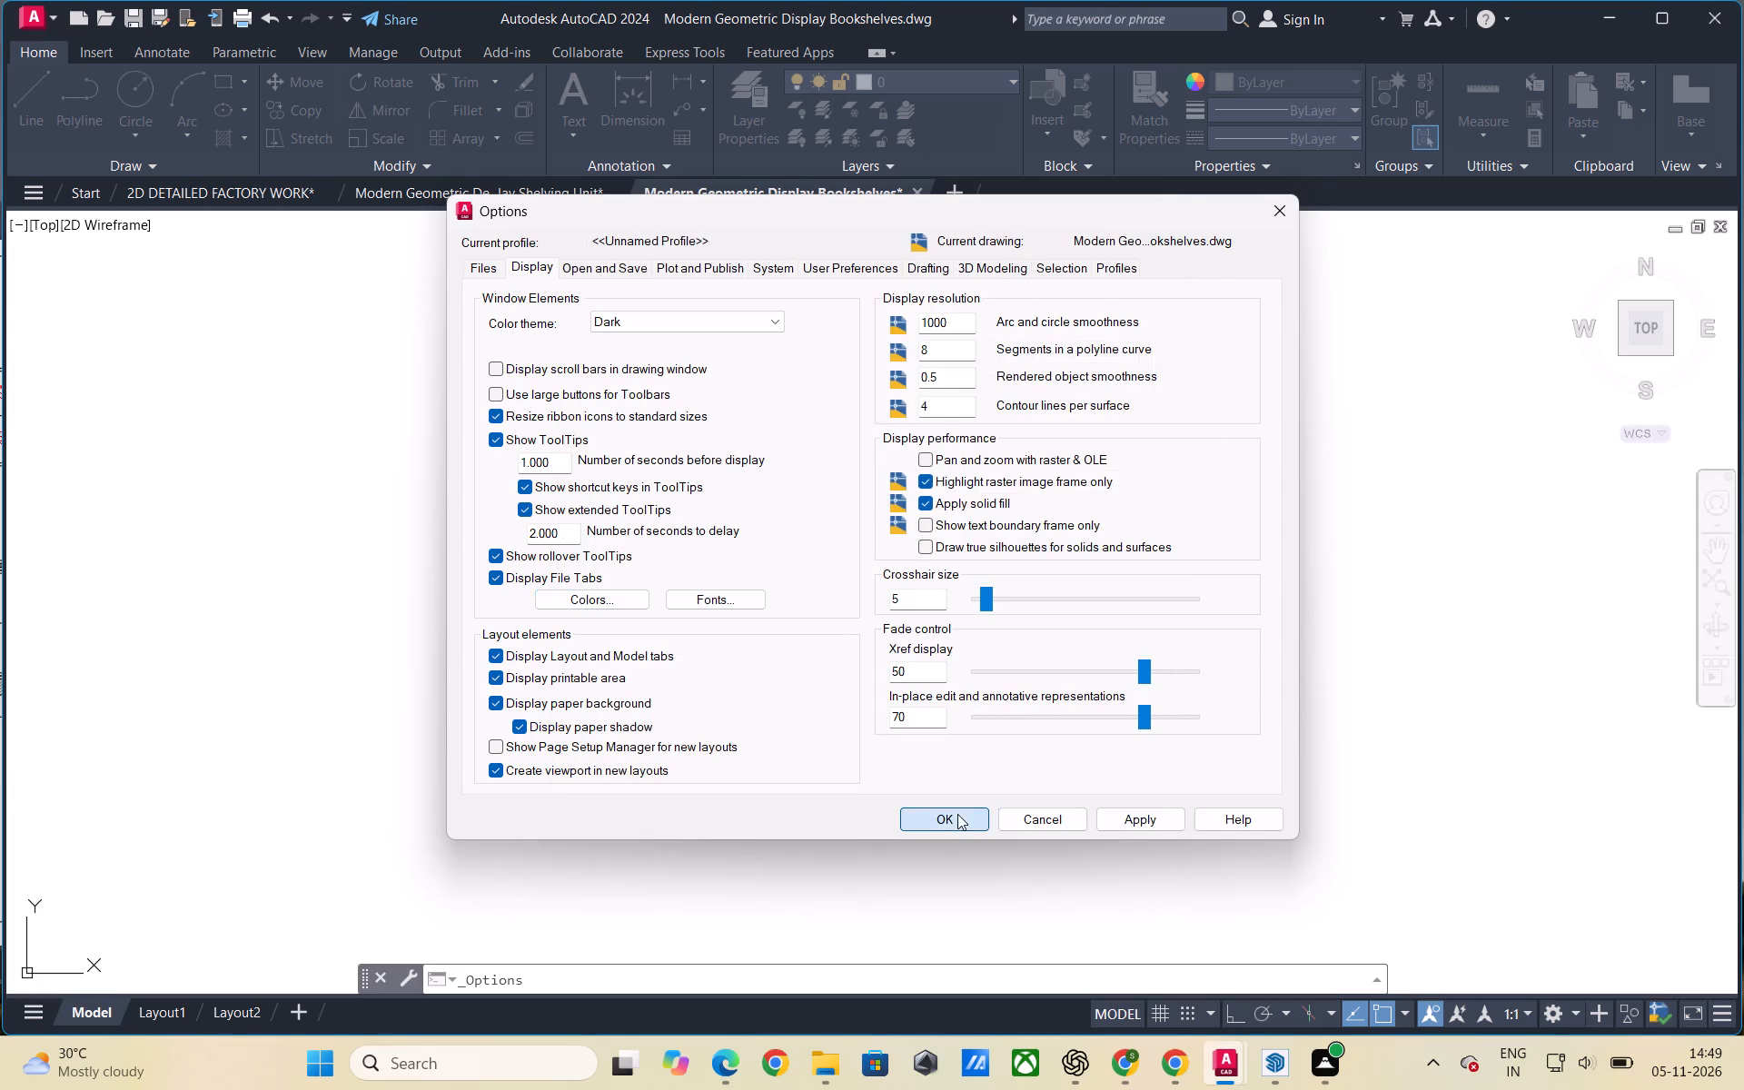
# Hatch the borders of the three square display frames in the elevation with a solid black (0,0,0) fill.
pyautogui.scroll(2, 847, 694)
pyautogui.scroll(-1, 847, 694)
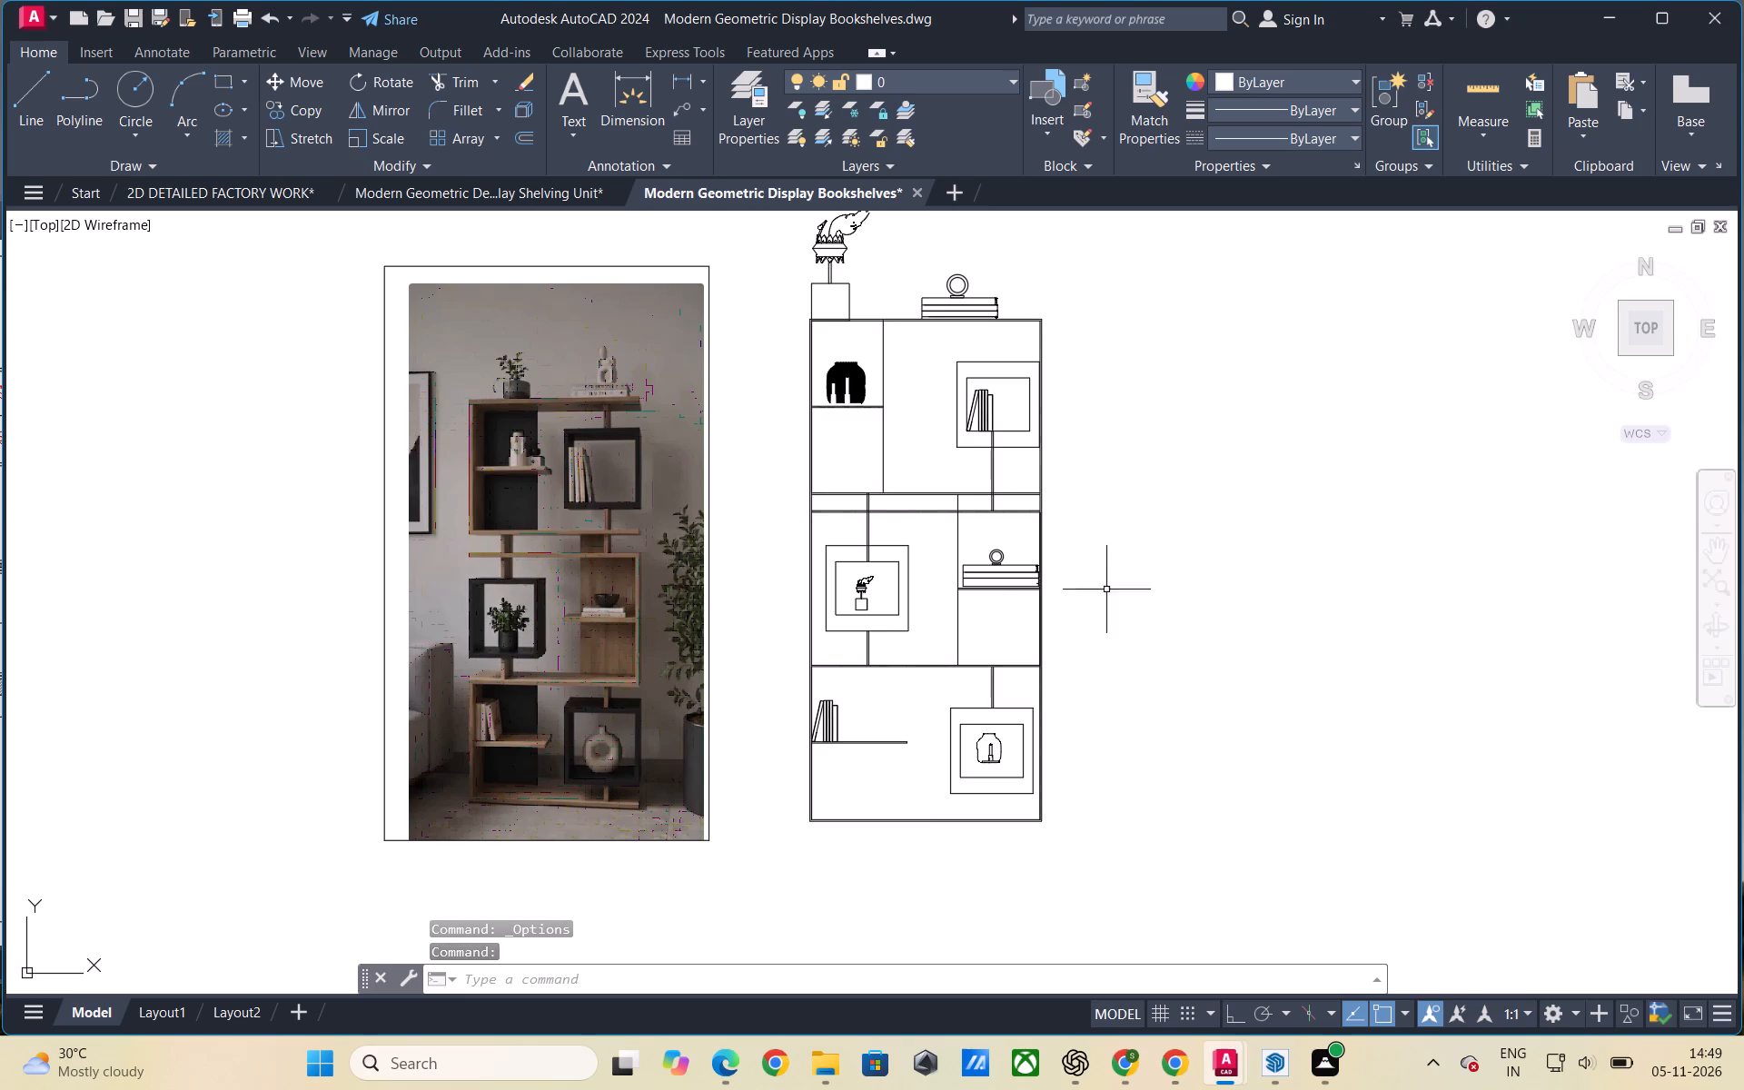
pyautogui.scroll(1, 1085, 338)
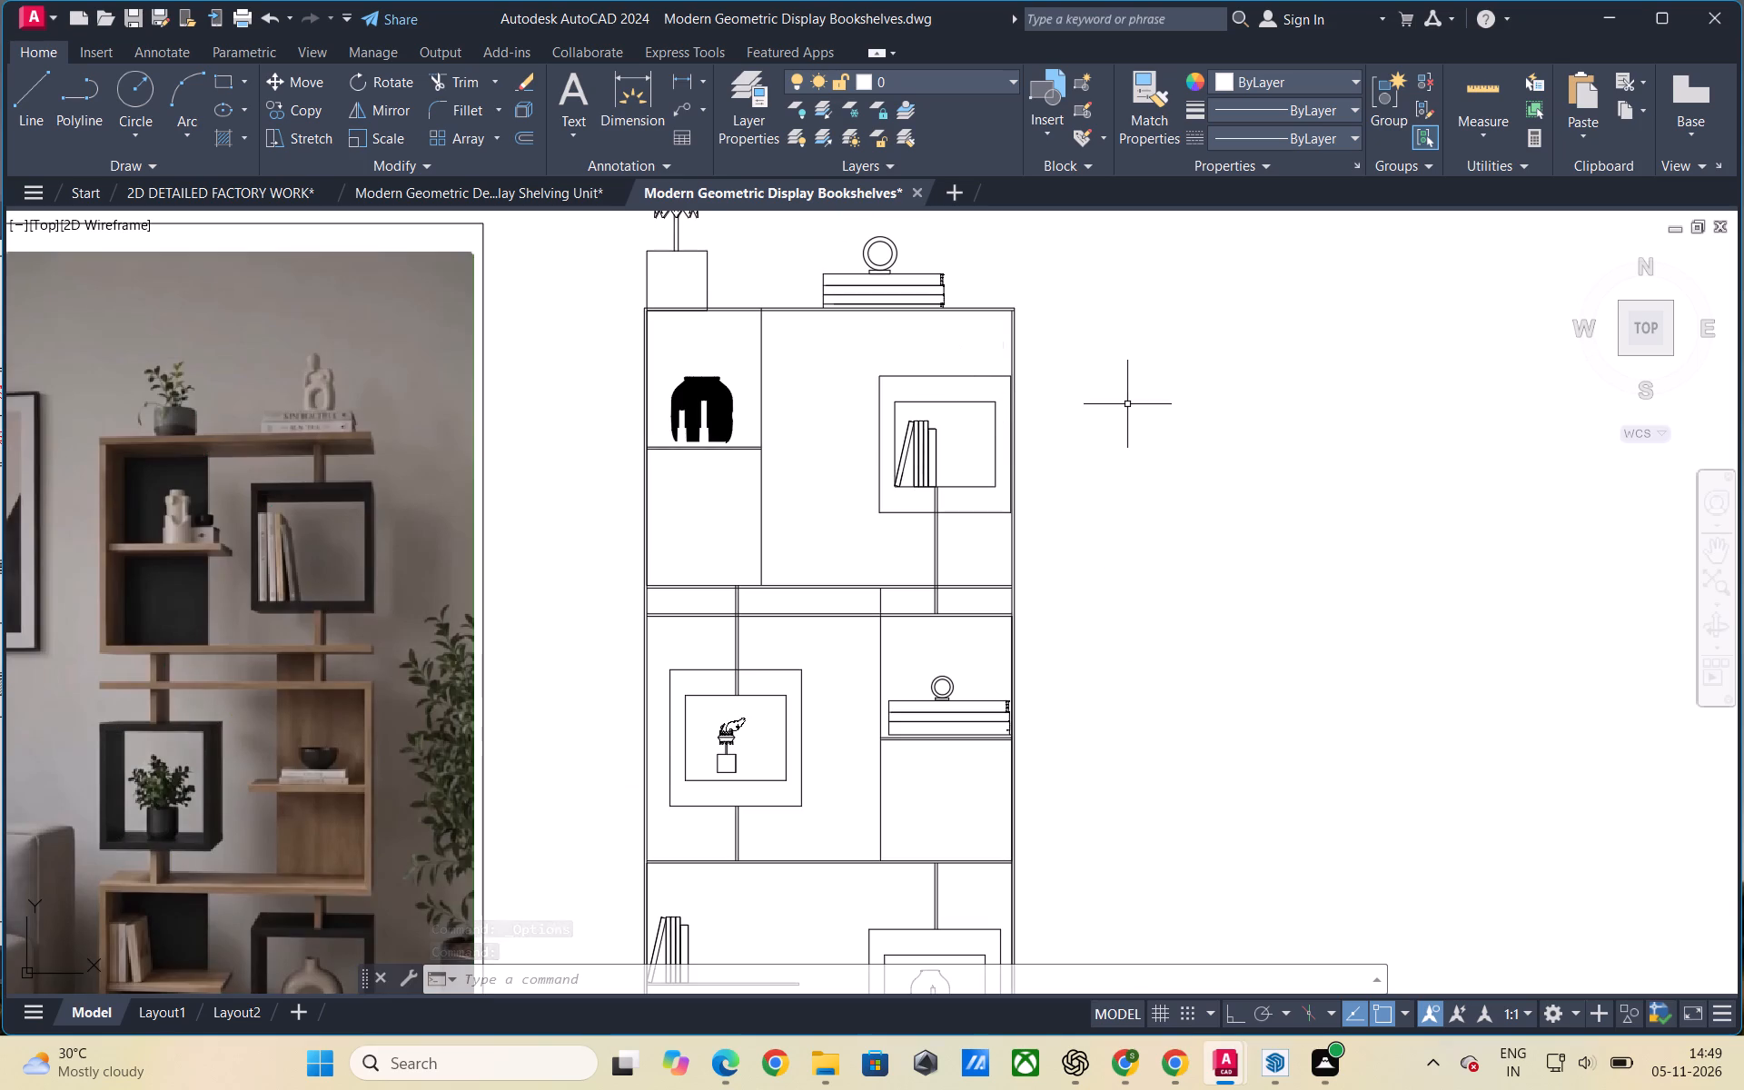
pyautogui.write('hatch')
pyautogui.press('Return')
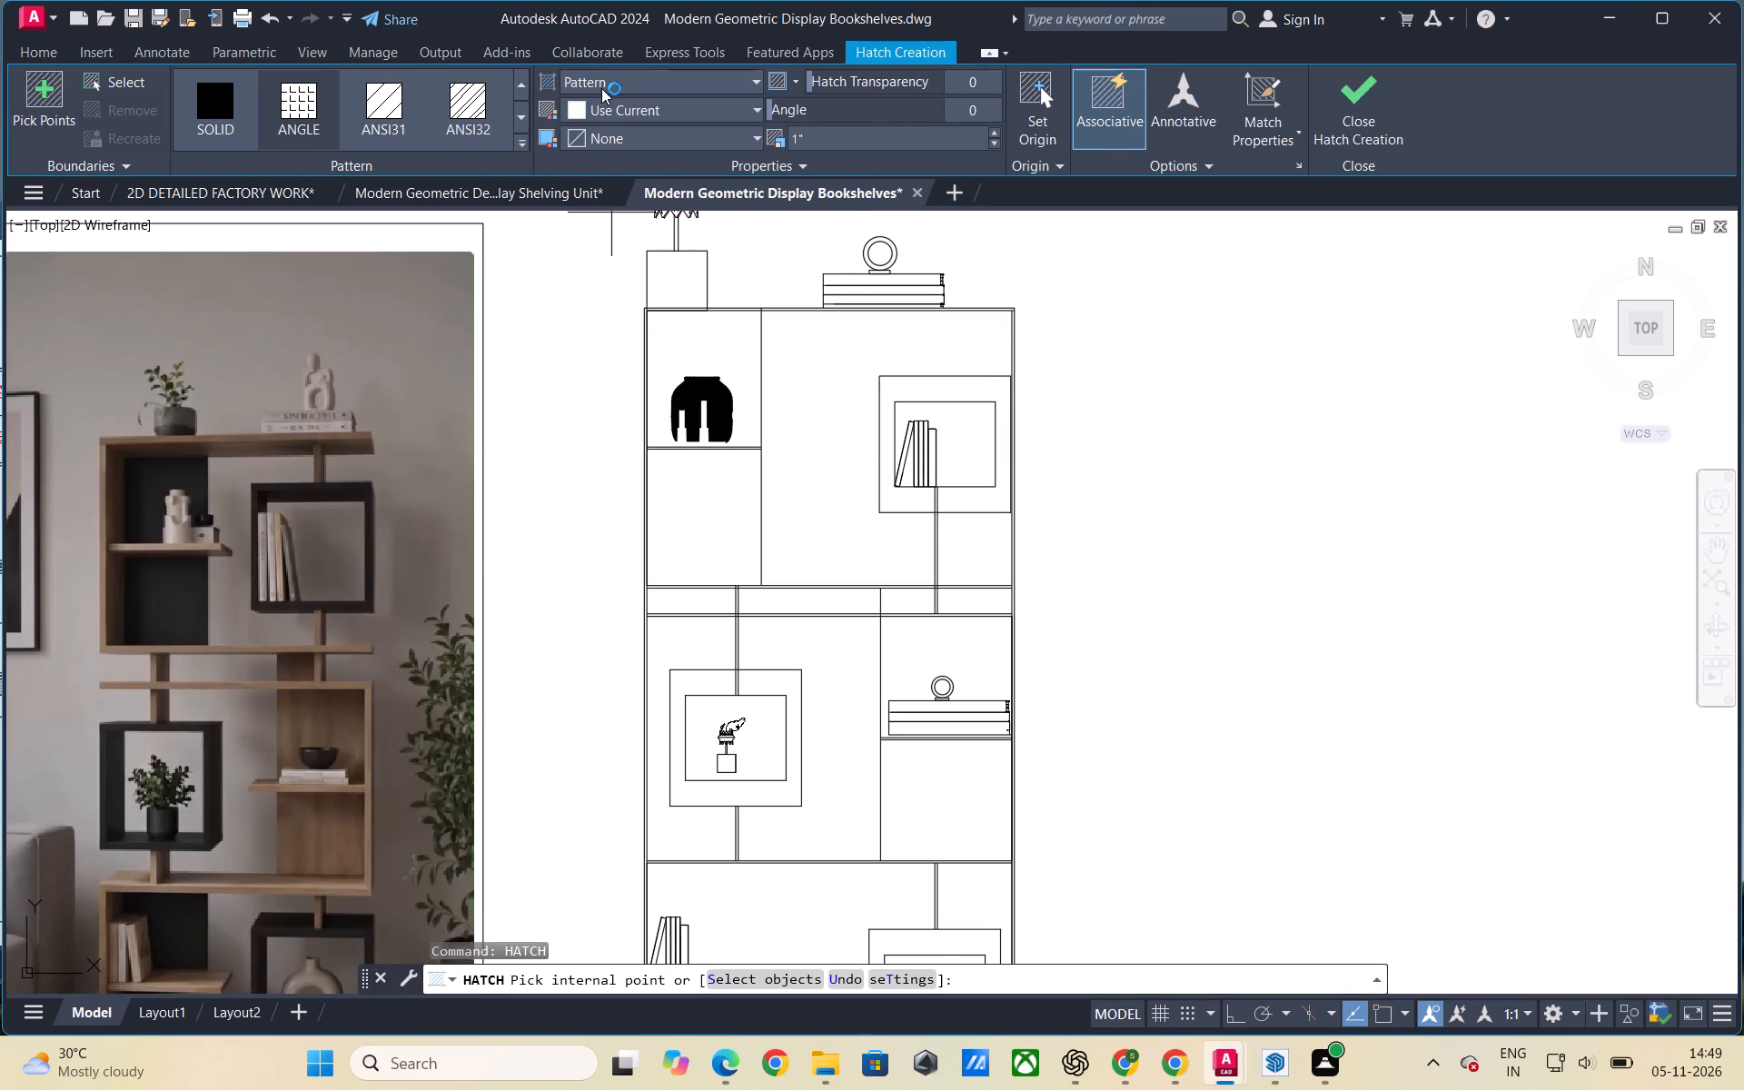
pyautogui.click(601, 88)
pyautogui.click(612, 114)
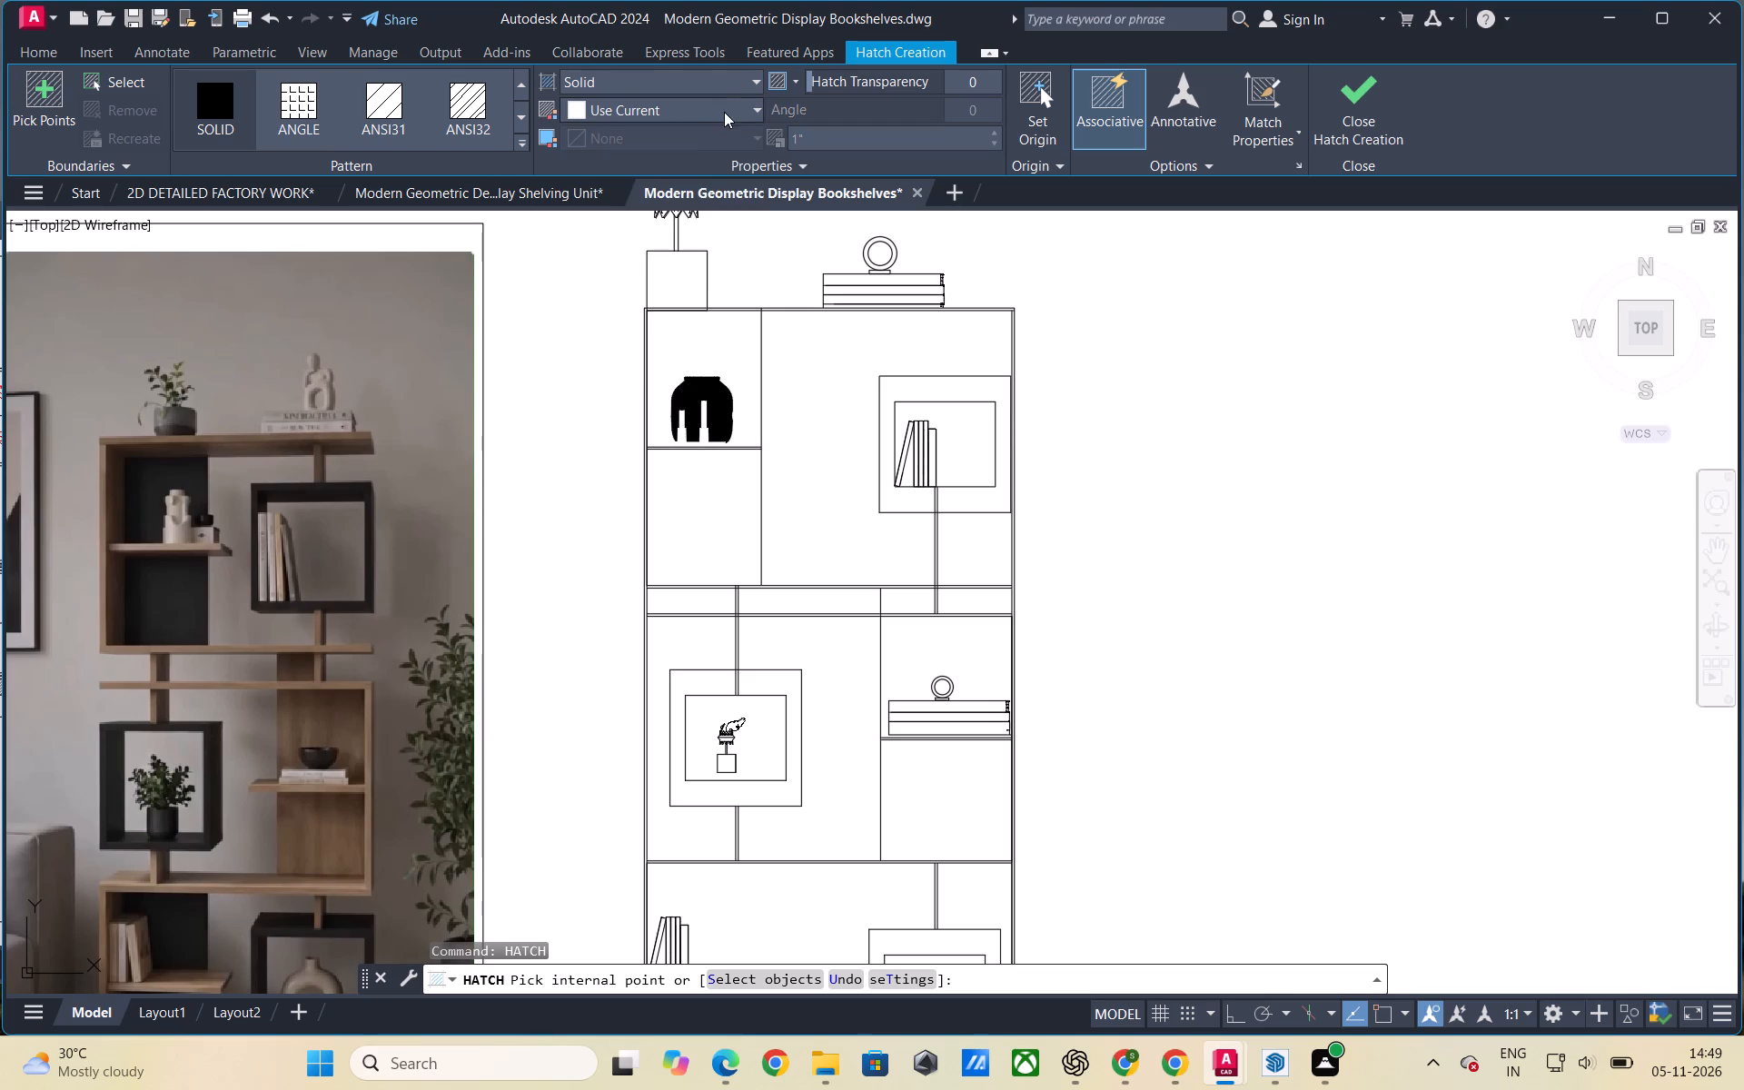
pyautogui.click(725, 111)
pyautogui.click(580, 213)
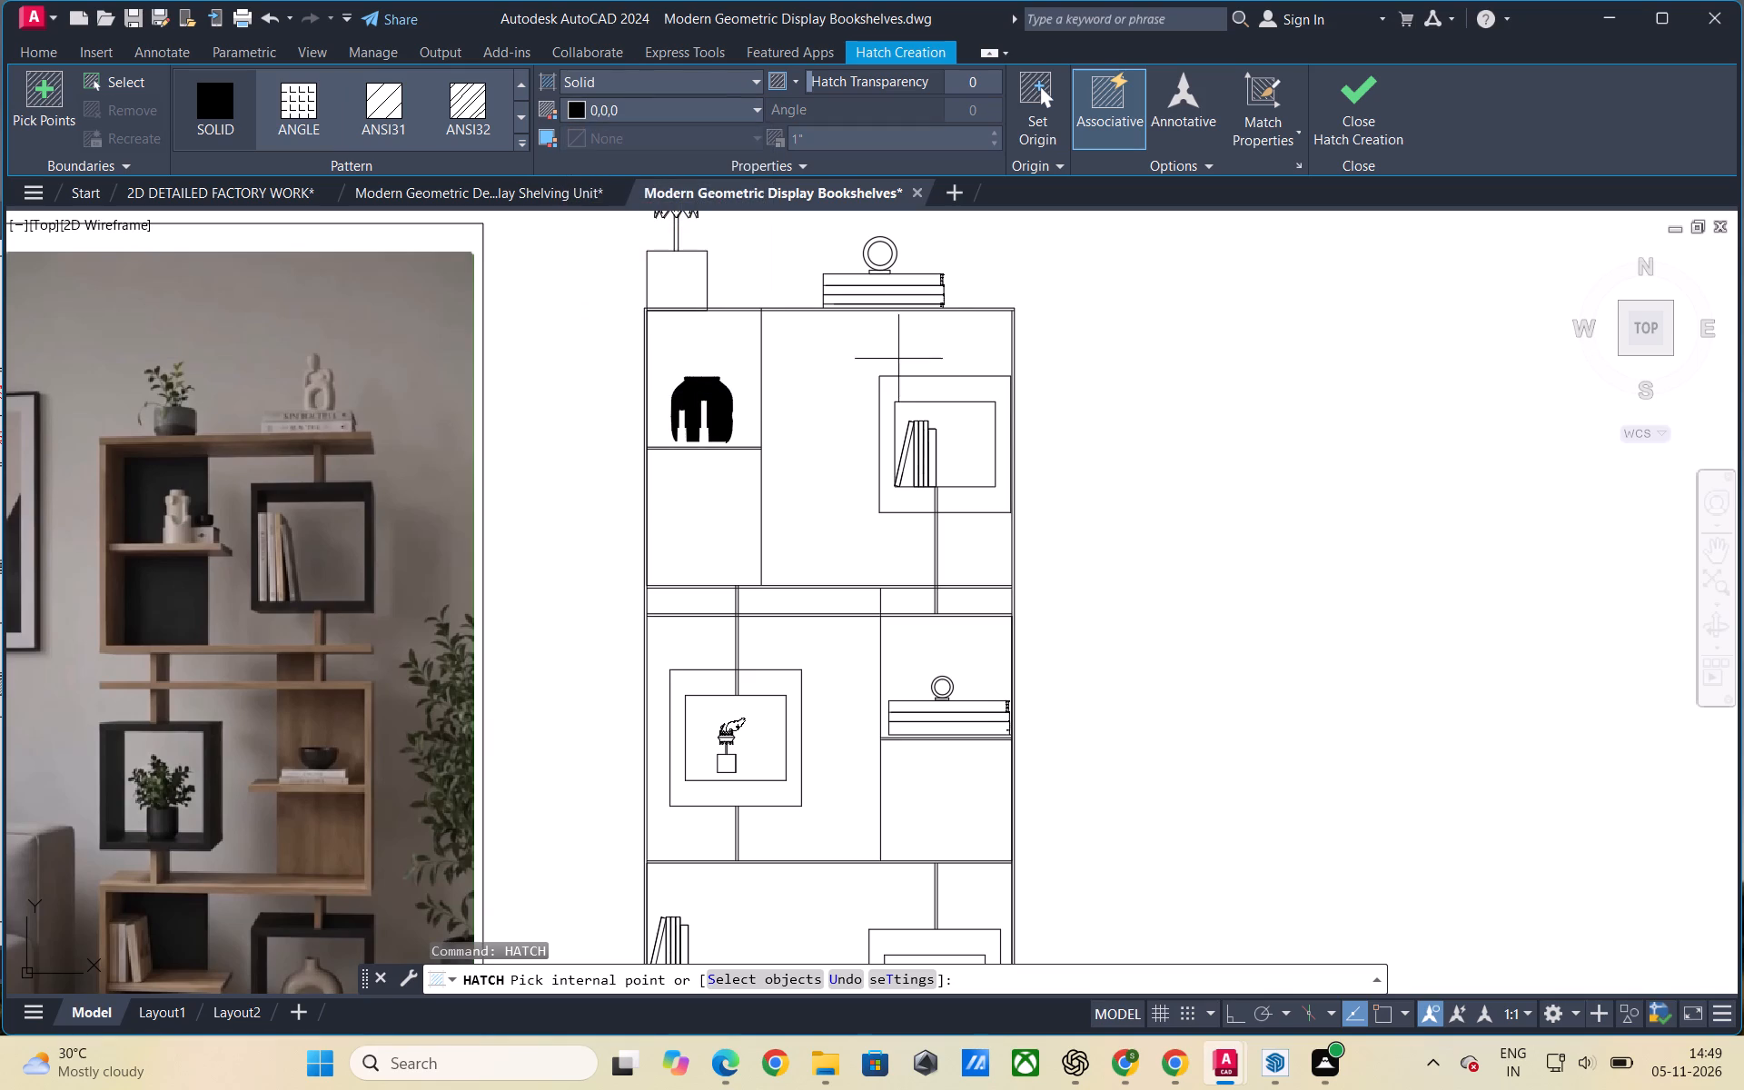
pyautogui.click(919, 382)
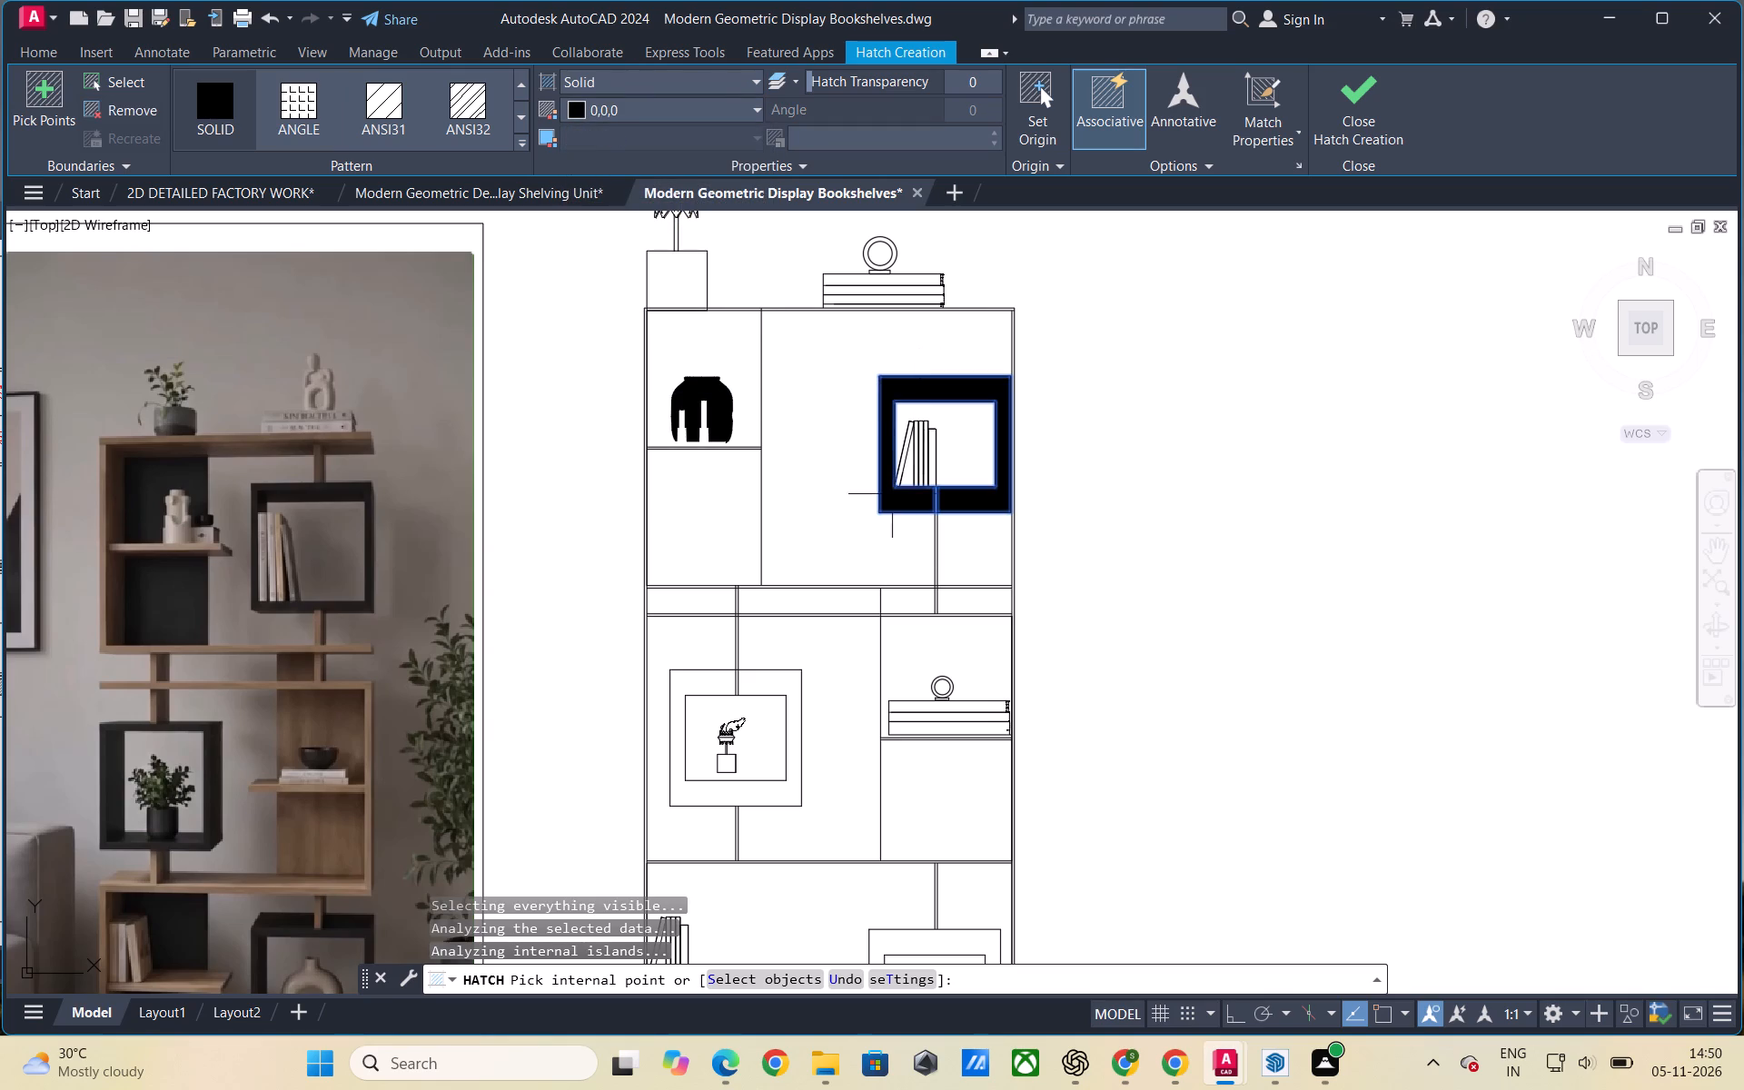
pyautogui.click(774, 684)
pyautogui.scroll(-1, 921, 564)
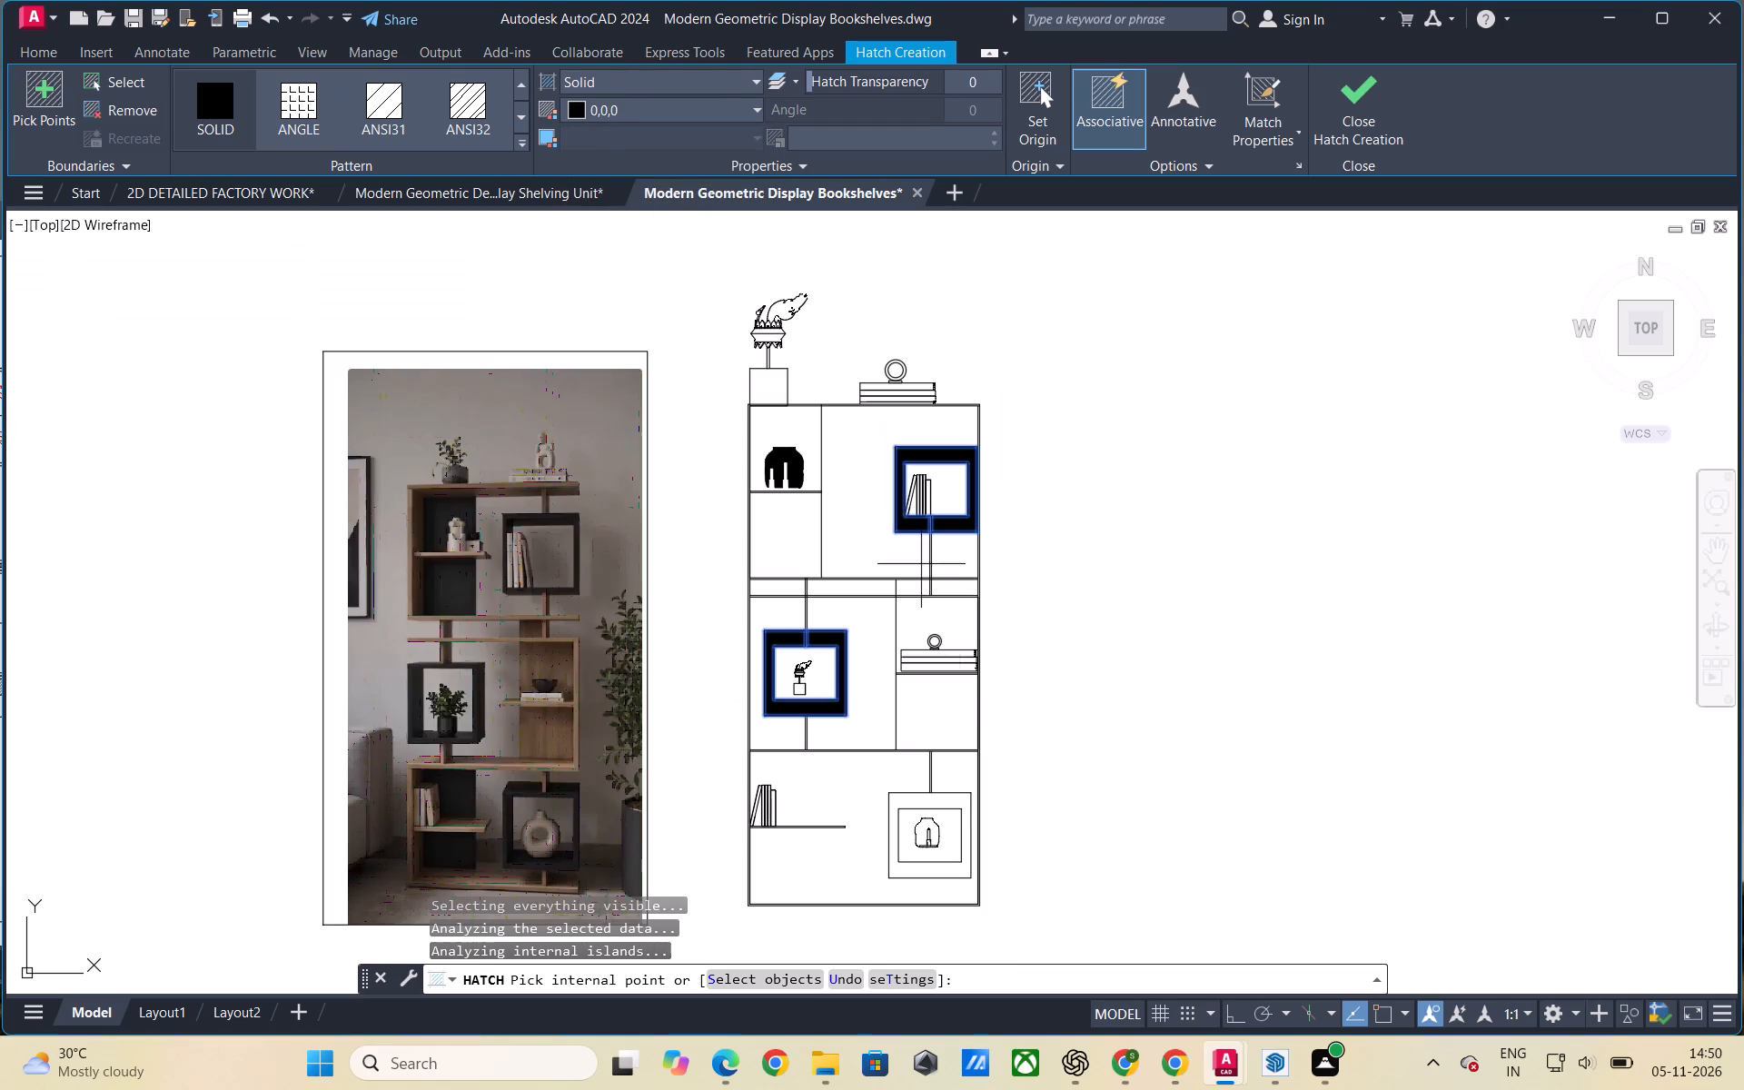
pyautogui.click(941, 800)
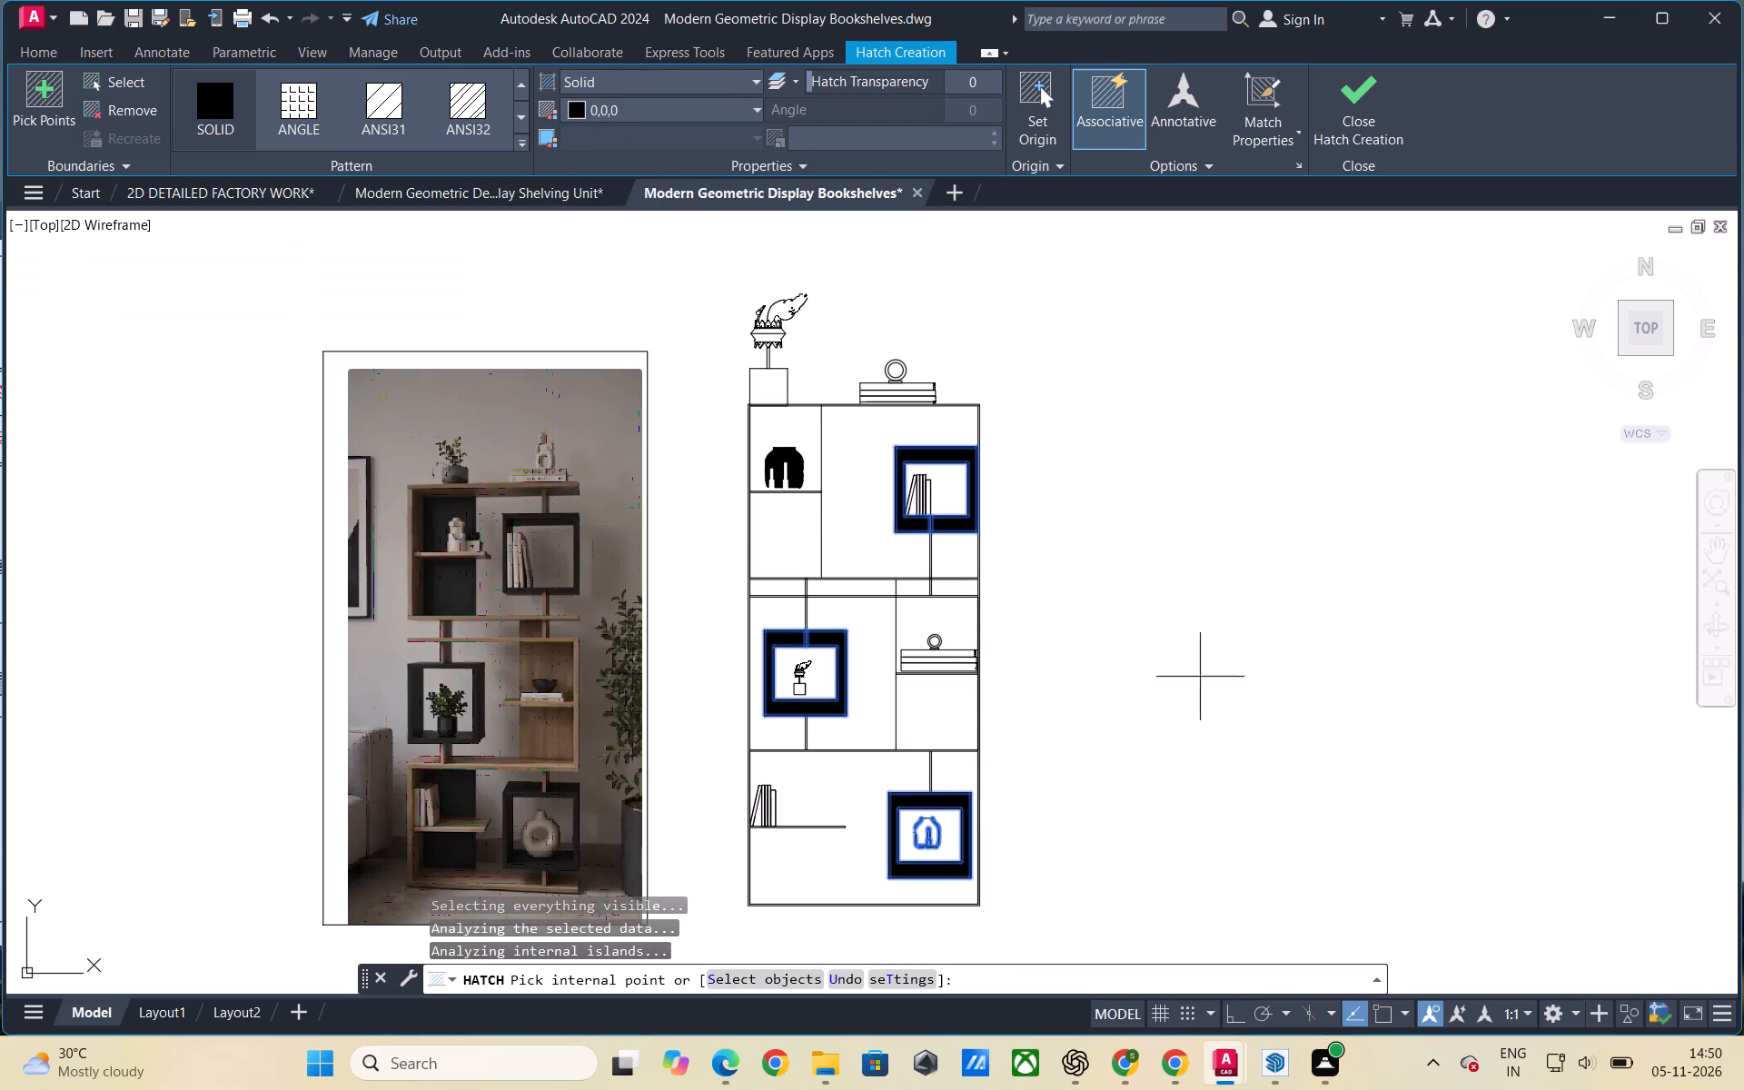
pyautogui.press('Escape')
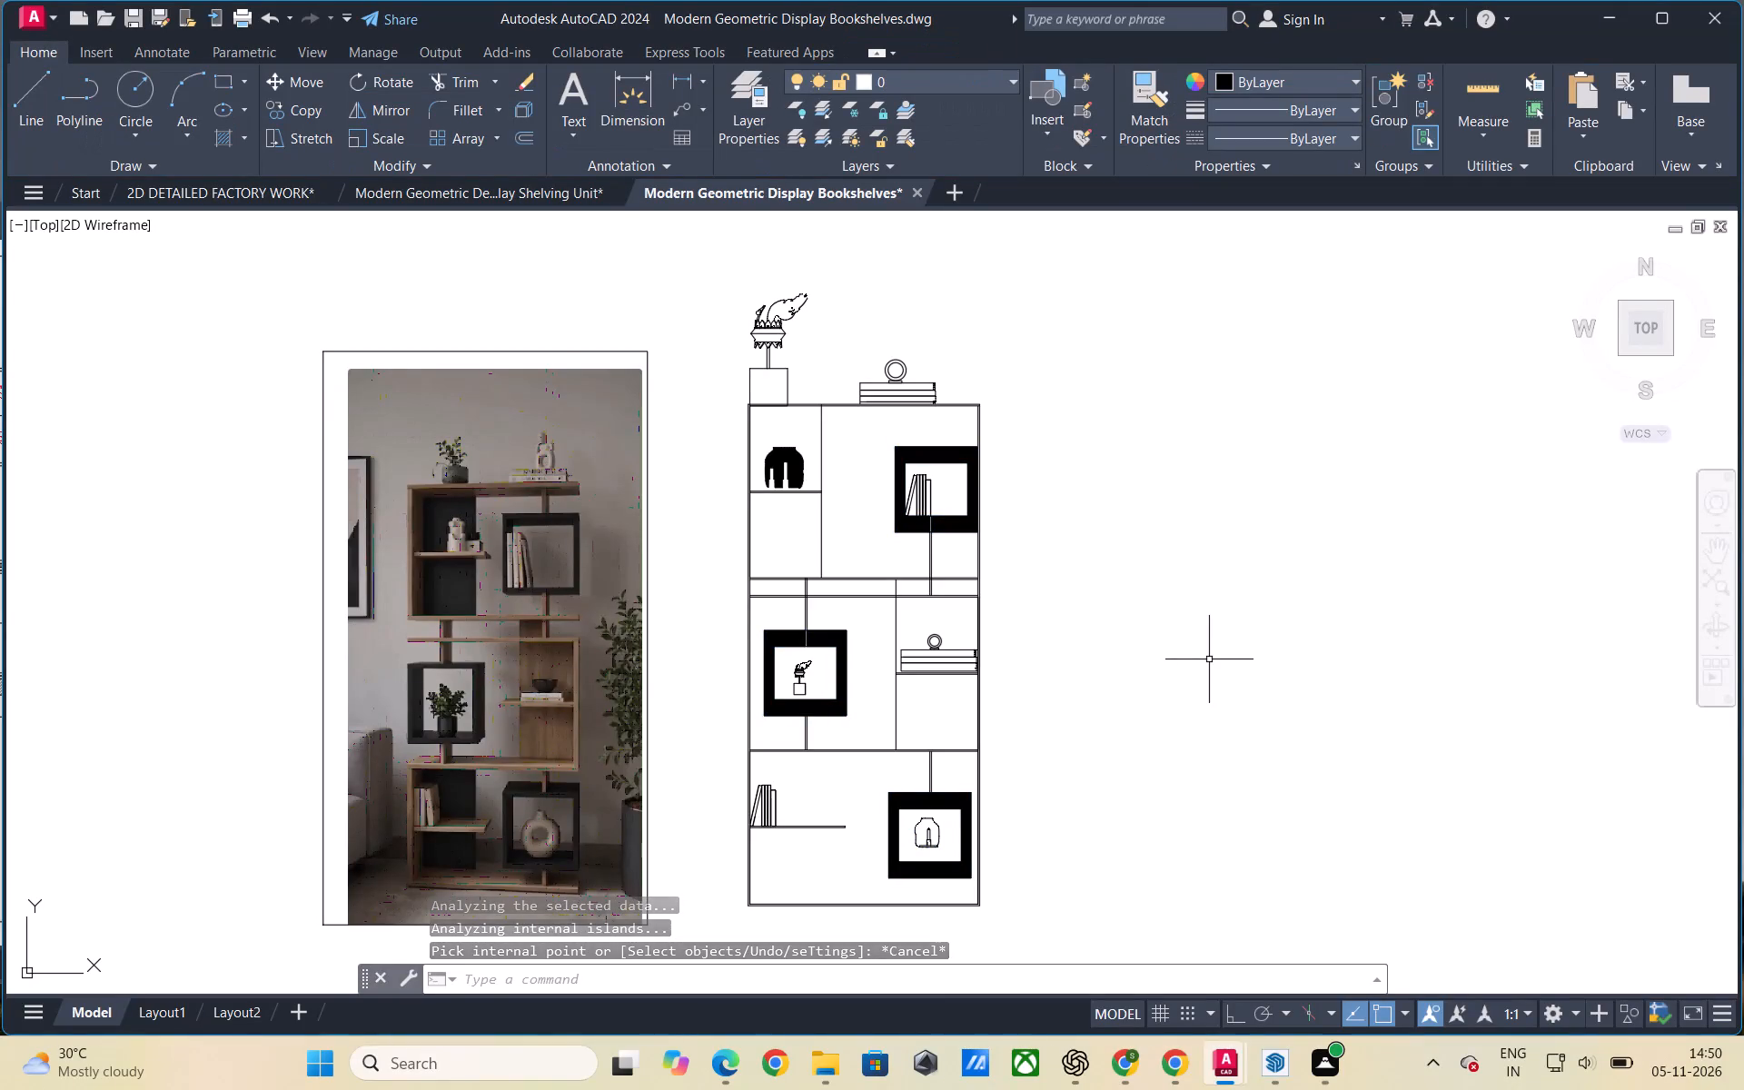
# Hatch the planter of the plant on top of the bookshelf in solid green 19,103,52, and try filling its leaf too.
pyautogui.write('hatch')
pyautogui.press('Return')
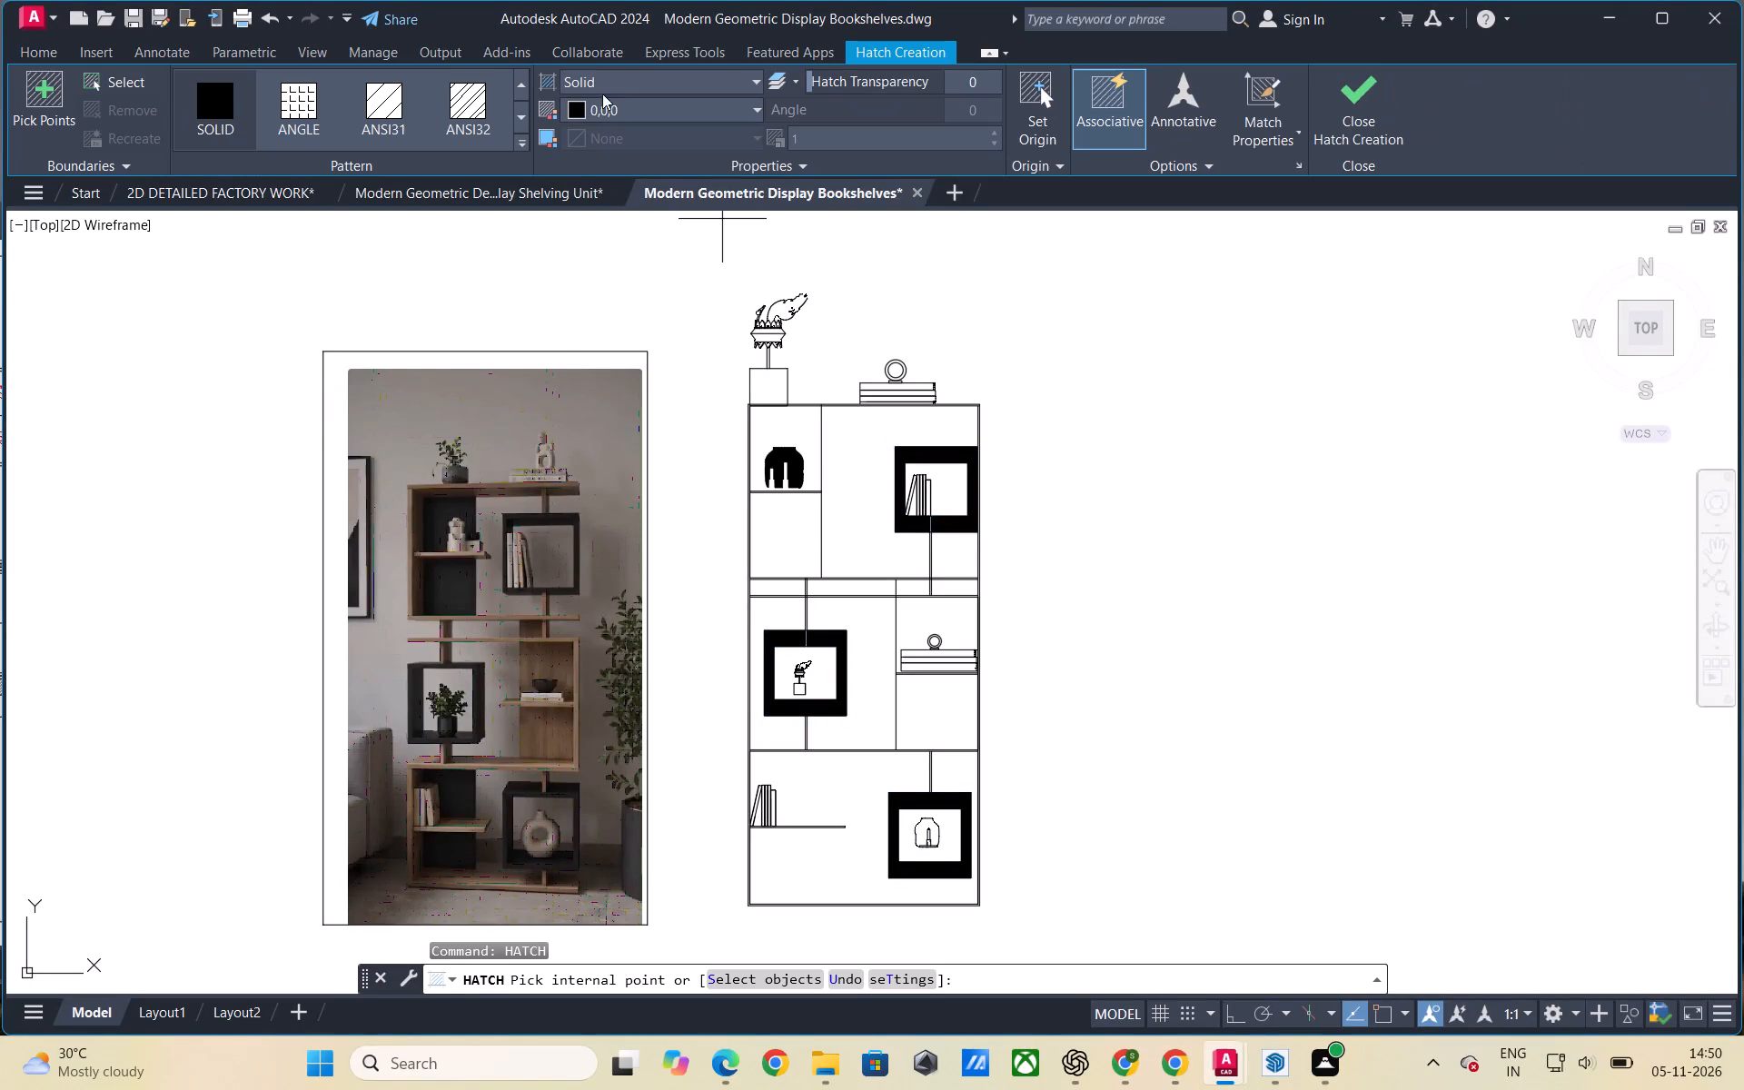
pyautogui.click(751, 114)
pyautogui.click(738, 209)
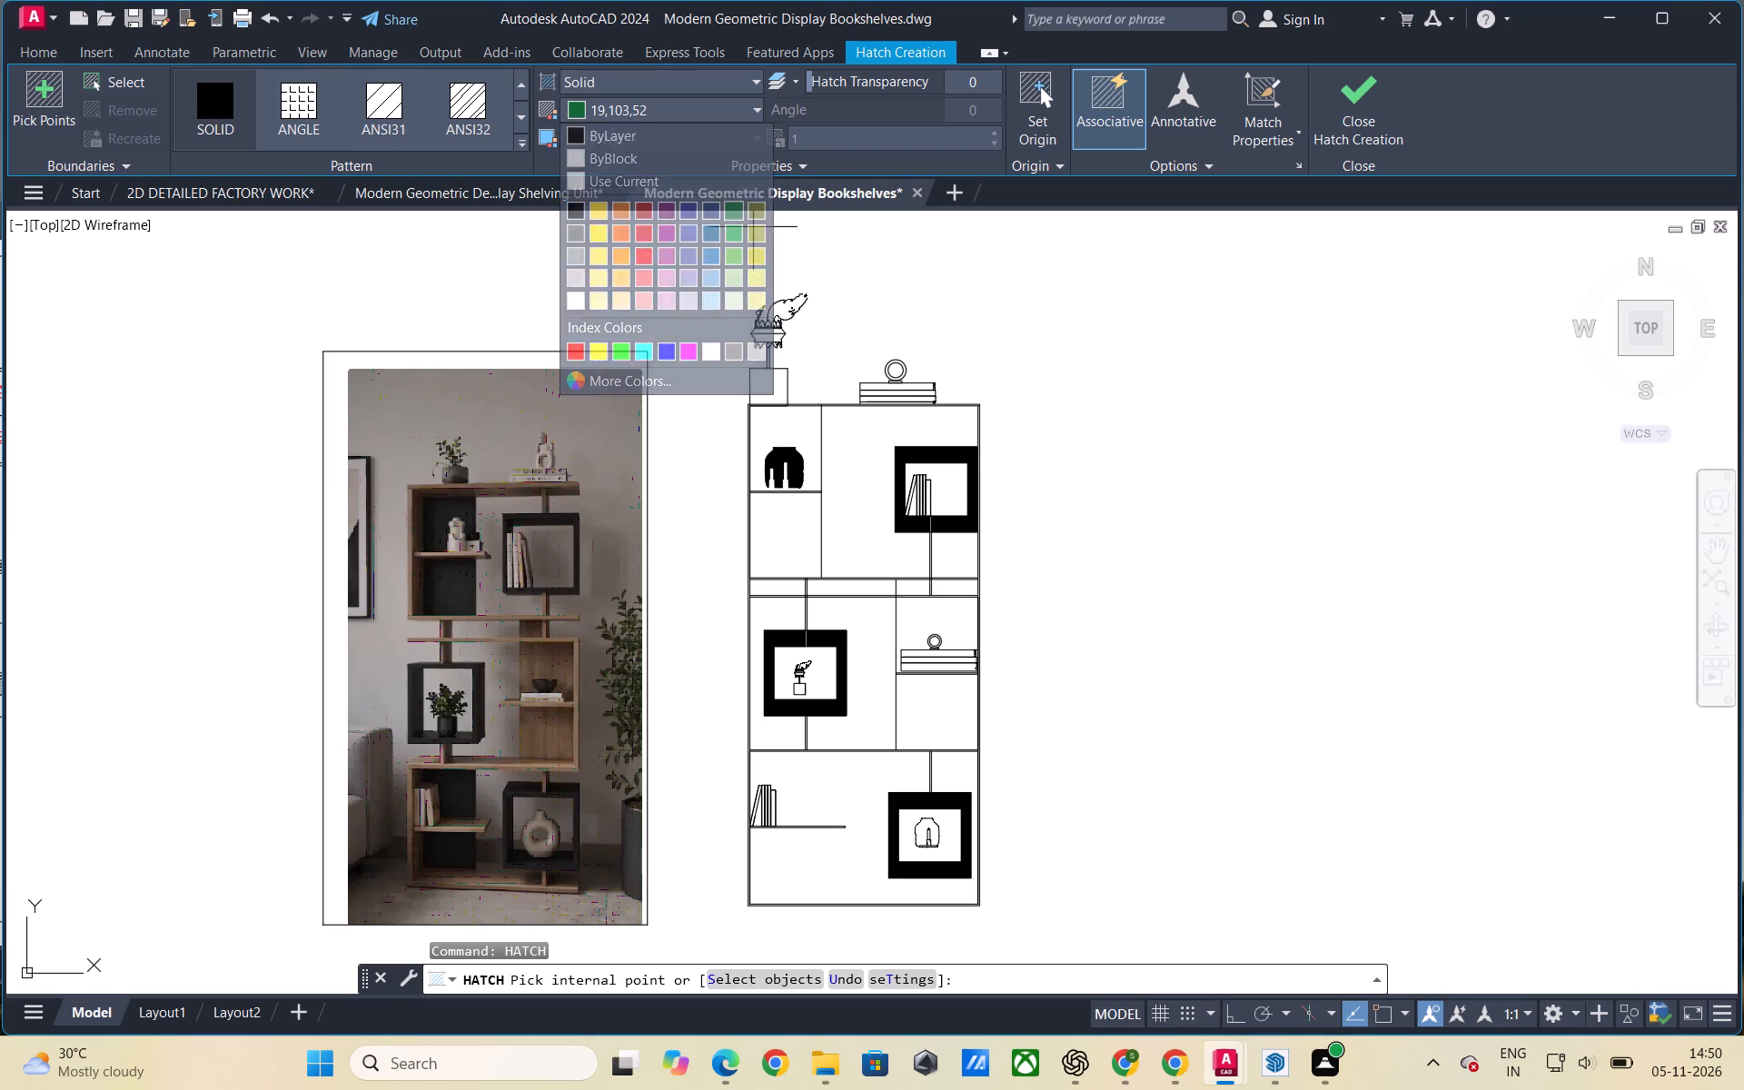
pyautogui.click(777, 332)
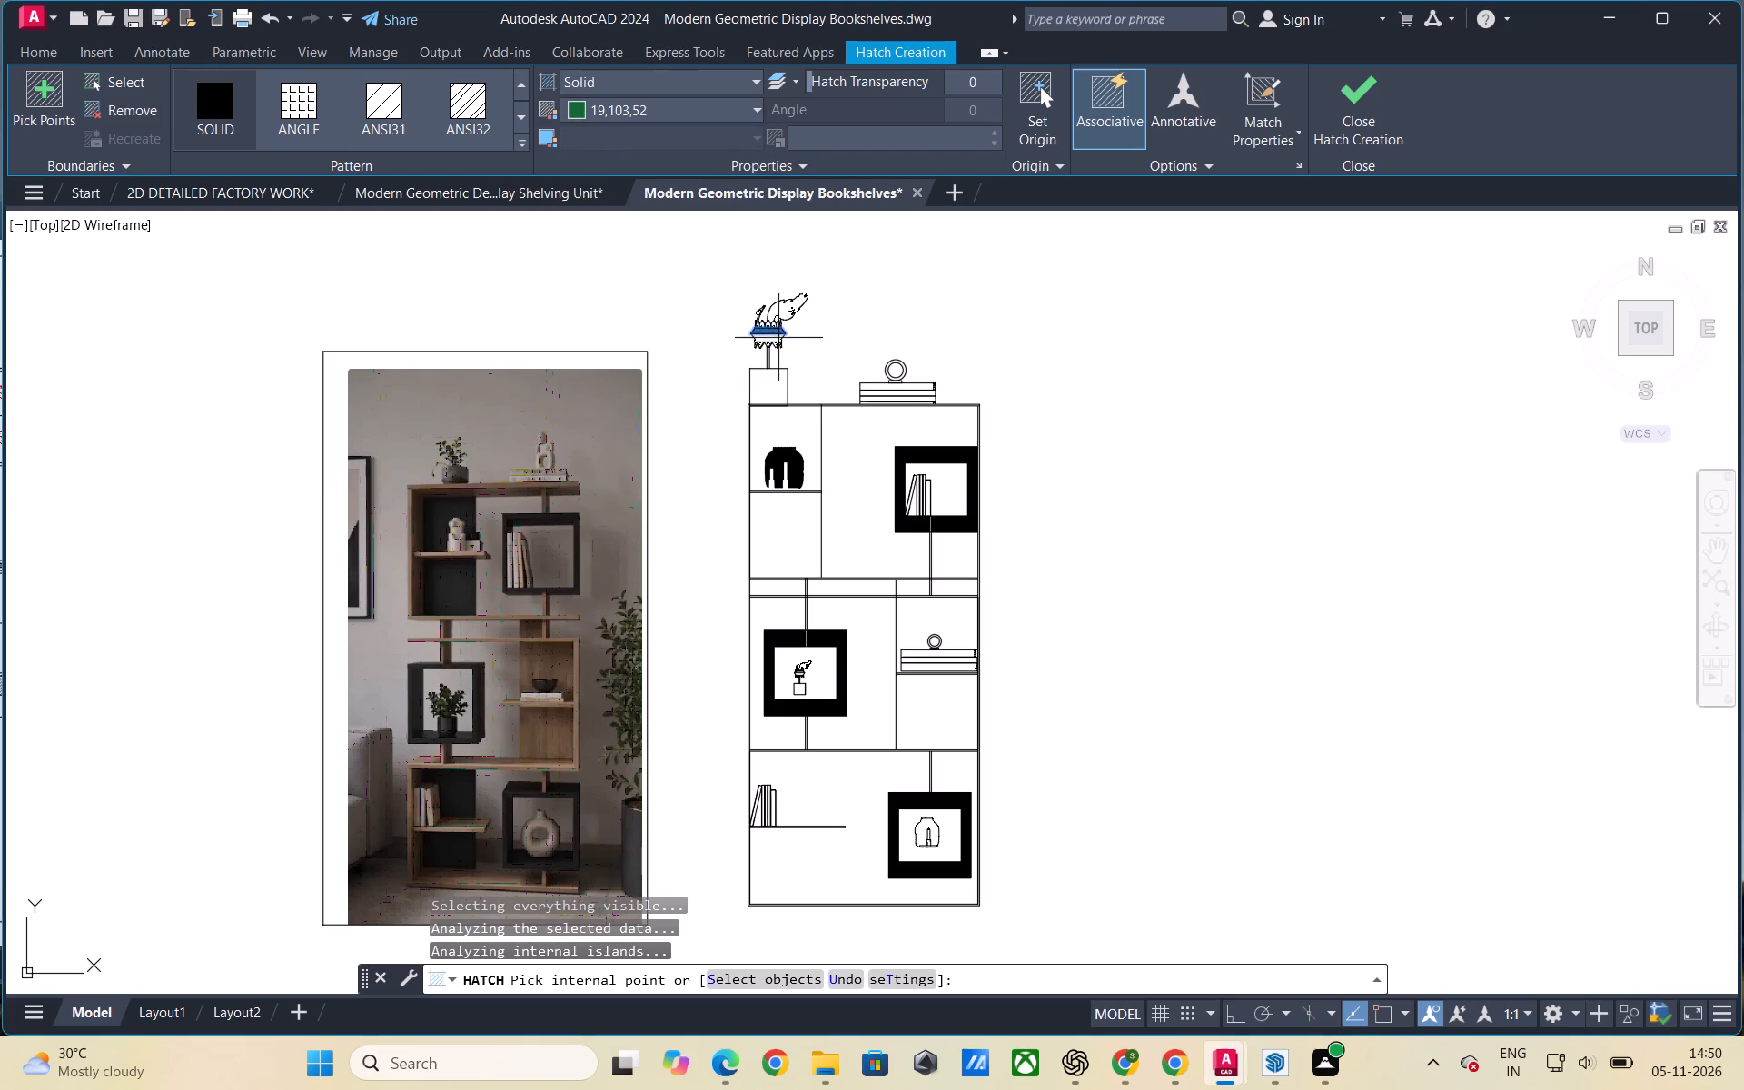
pyautogui.click(778, 341)
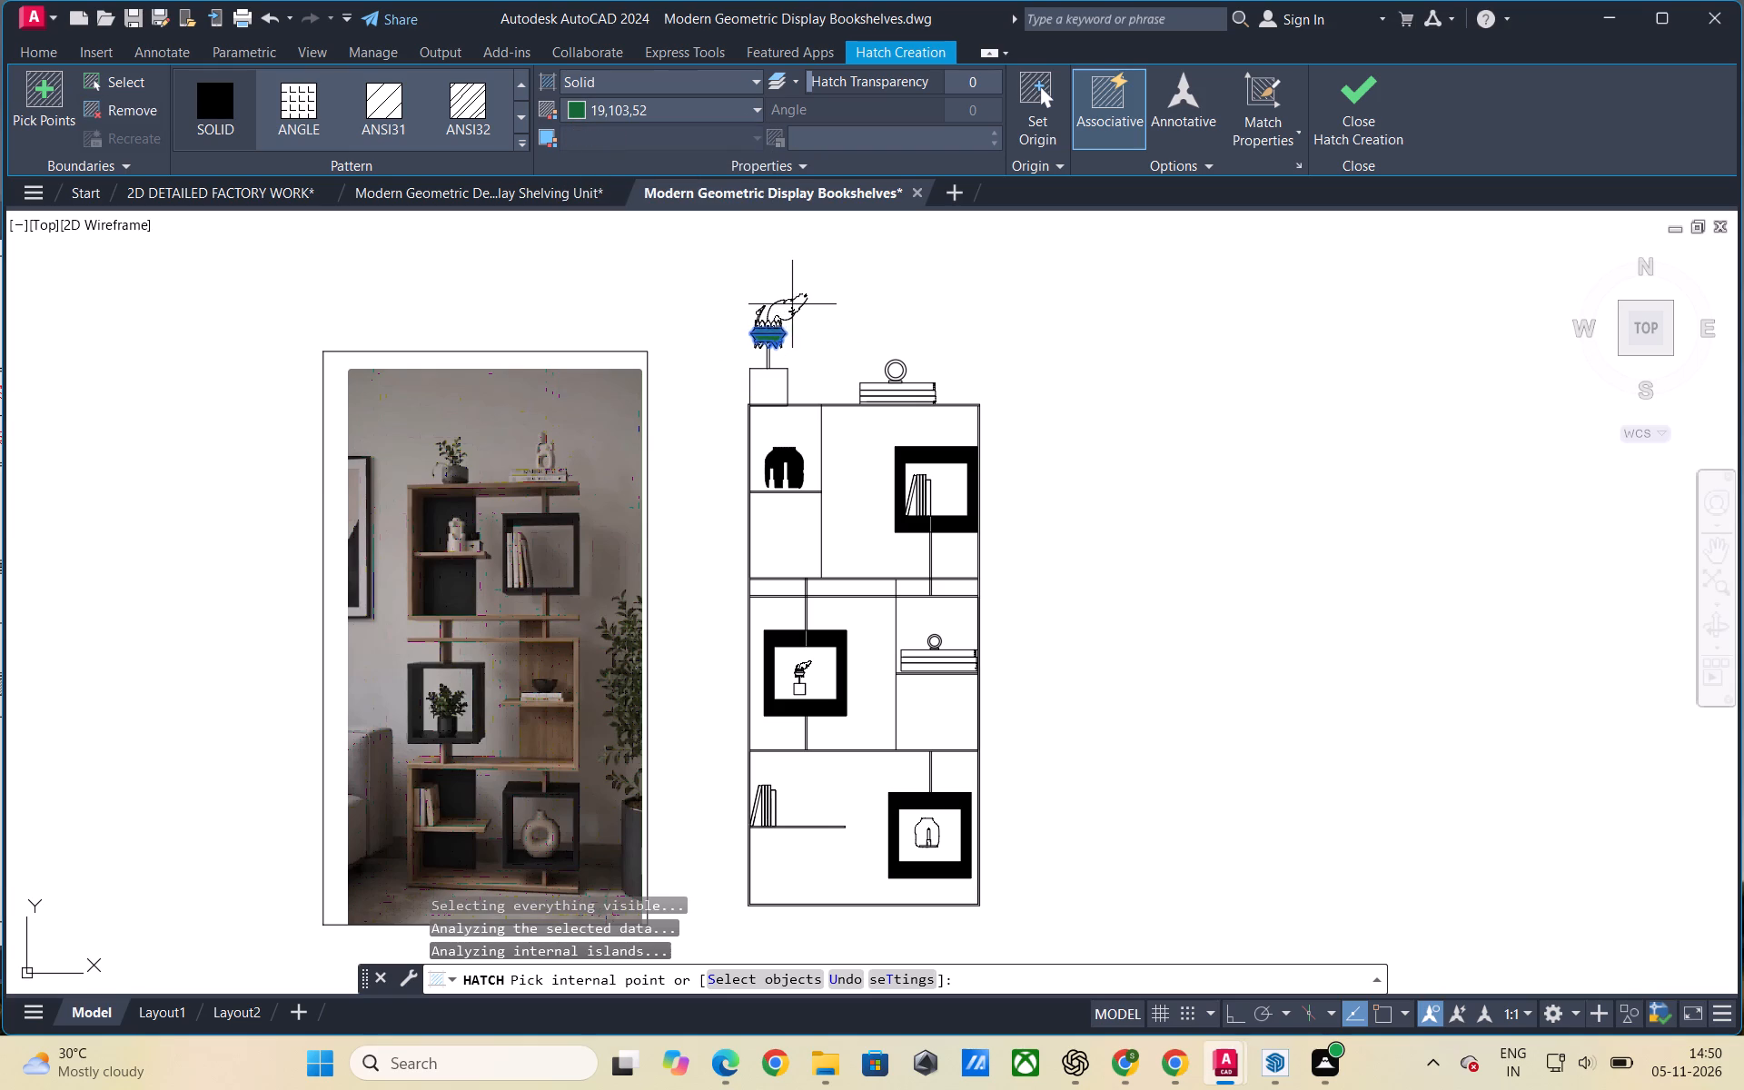
pyautogui.click(796, 302)
pyautogui.click(1107, 343)
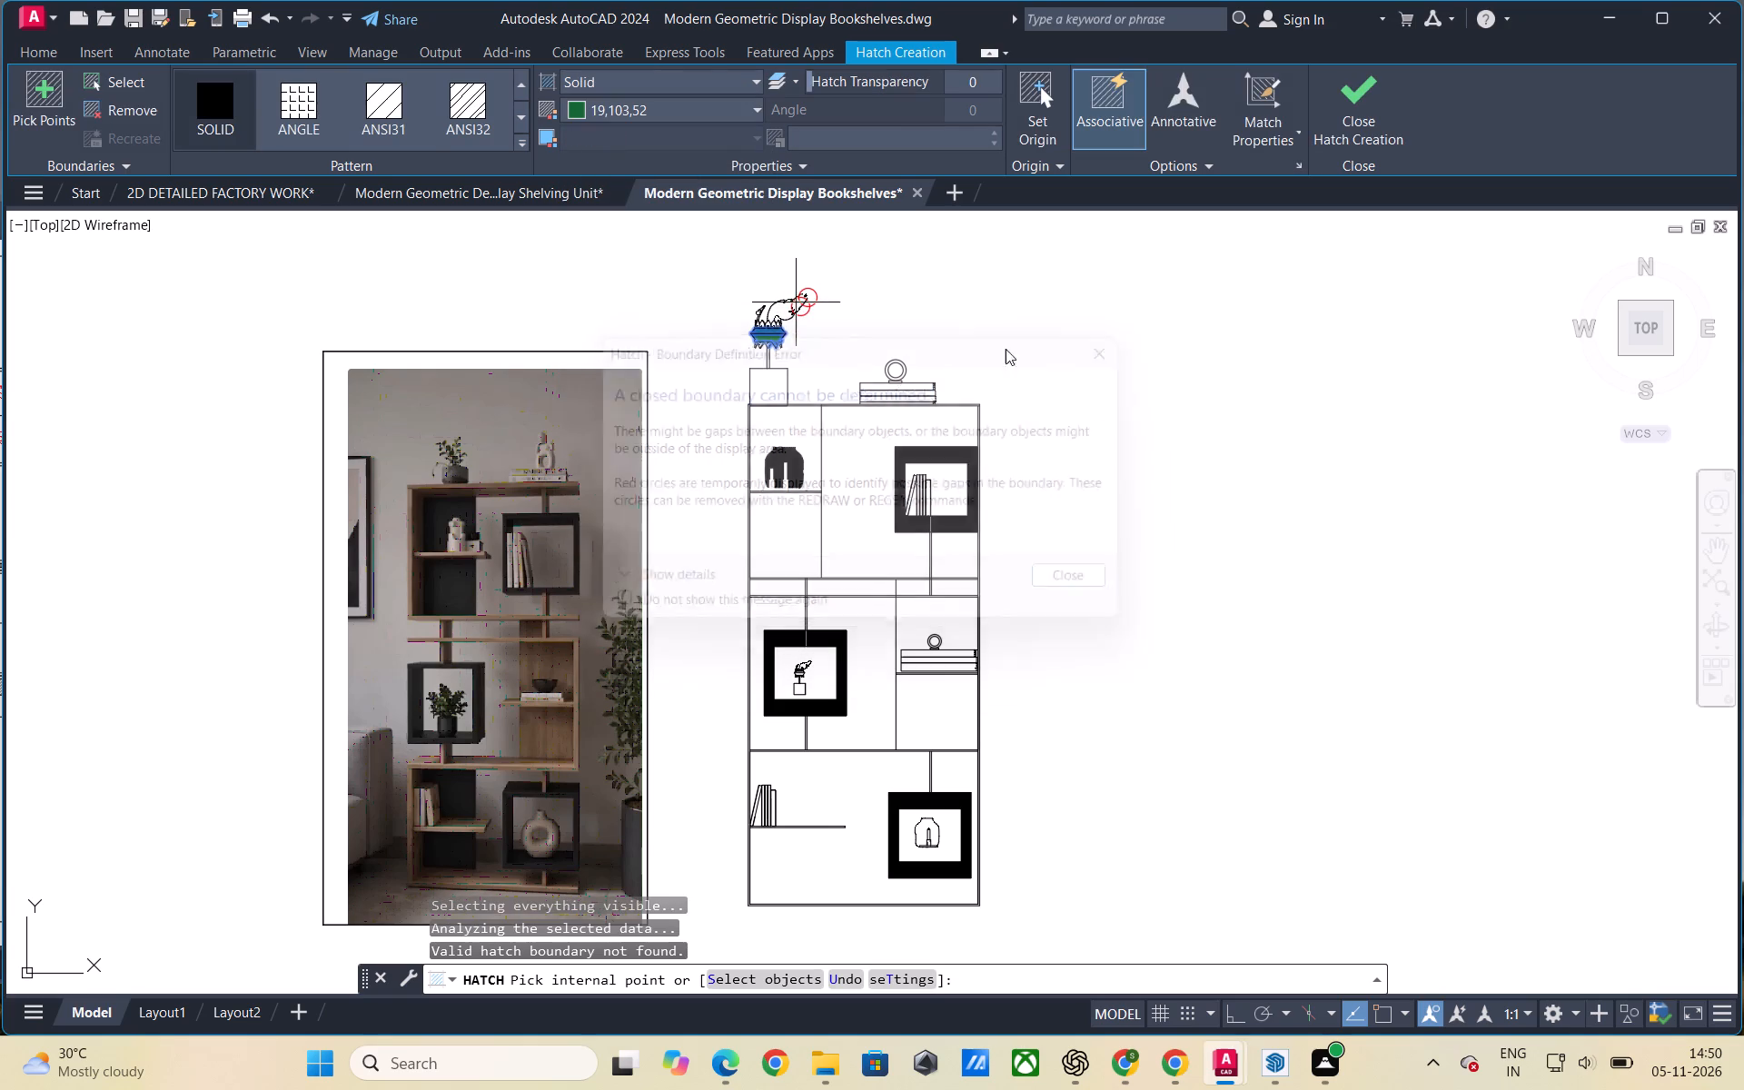
pyautogui.scroll(2, 767, 324)
pyautogui.press('Escape')
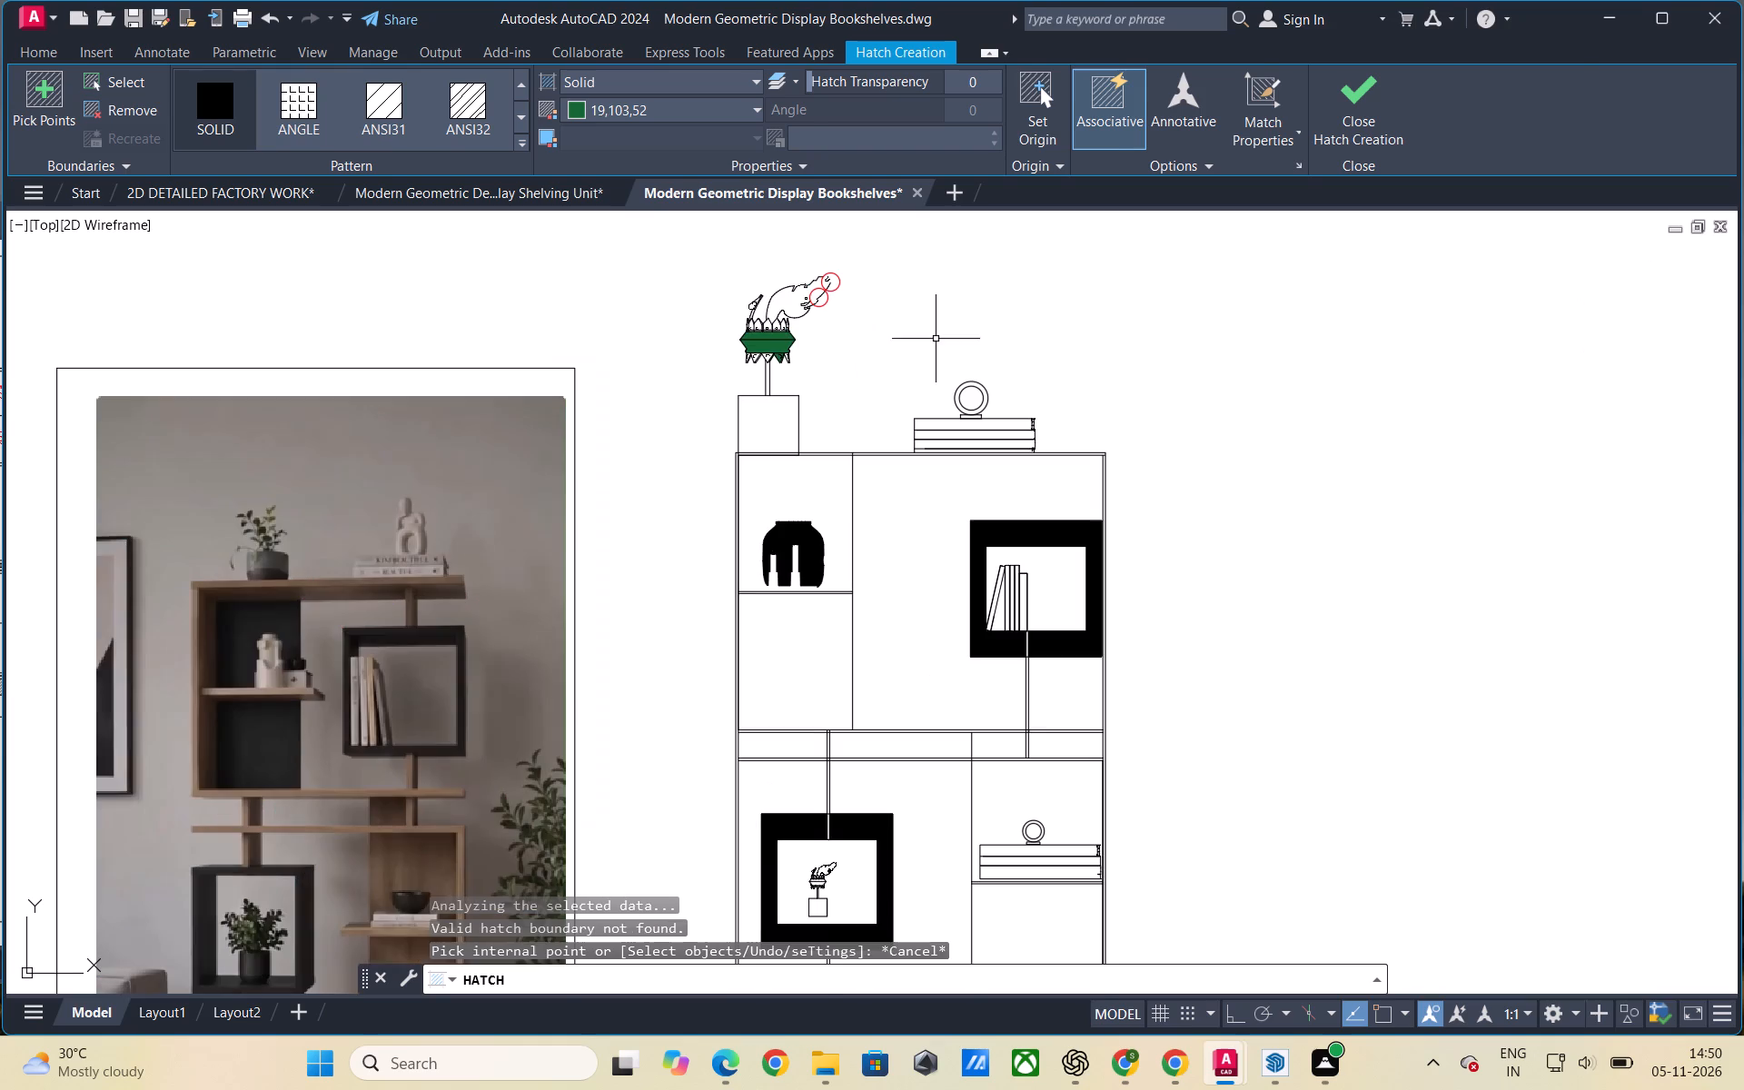
# Enlarge the small potted plant inside the middle black frame slightly, scaling freehand from its pedestal's lower-left corner.
pyautogui.scroll(-1, 787, 336)
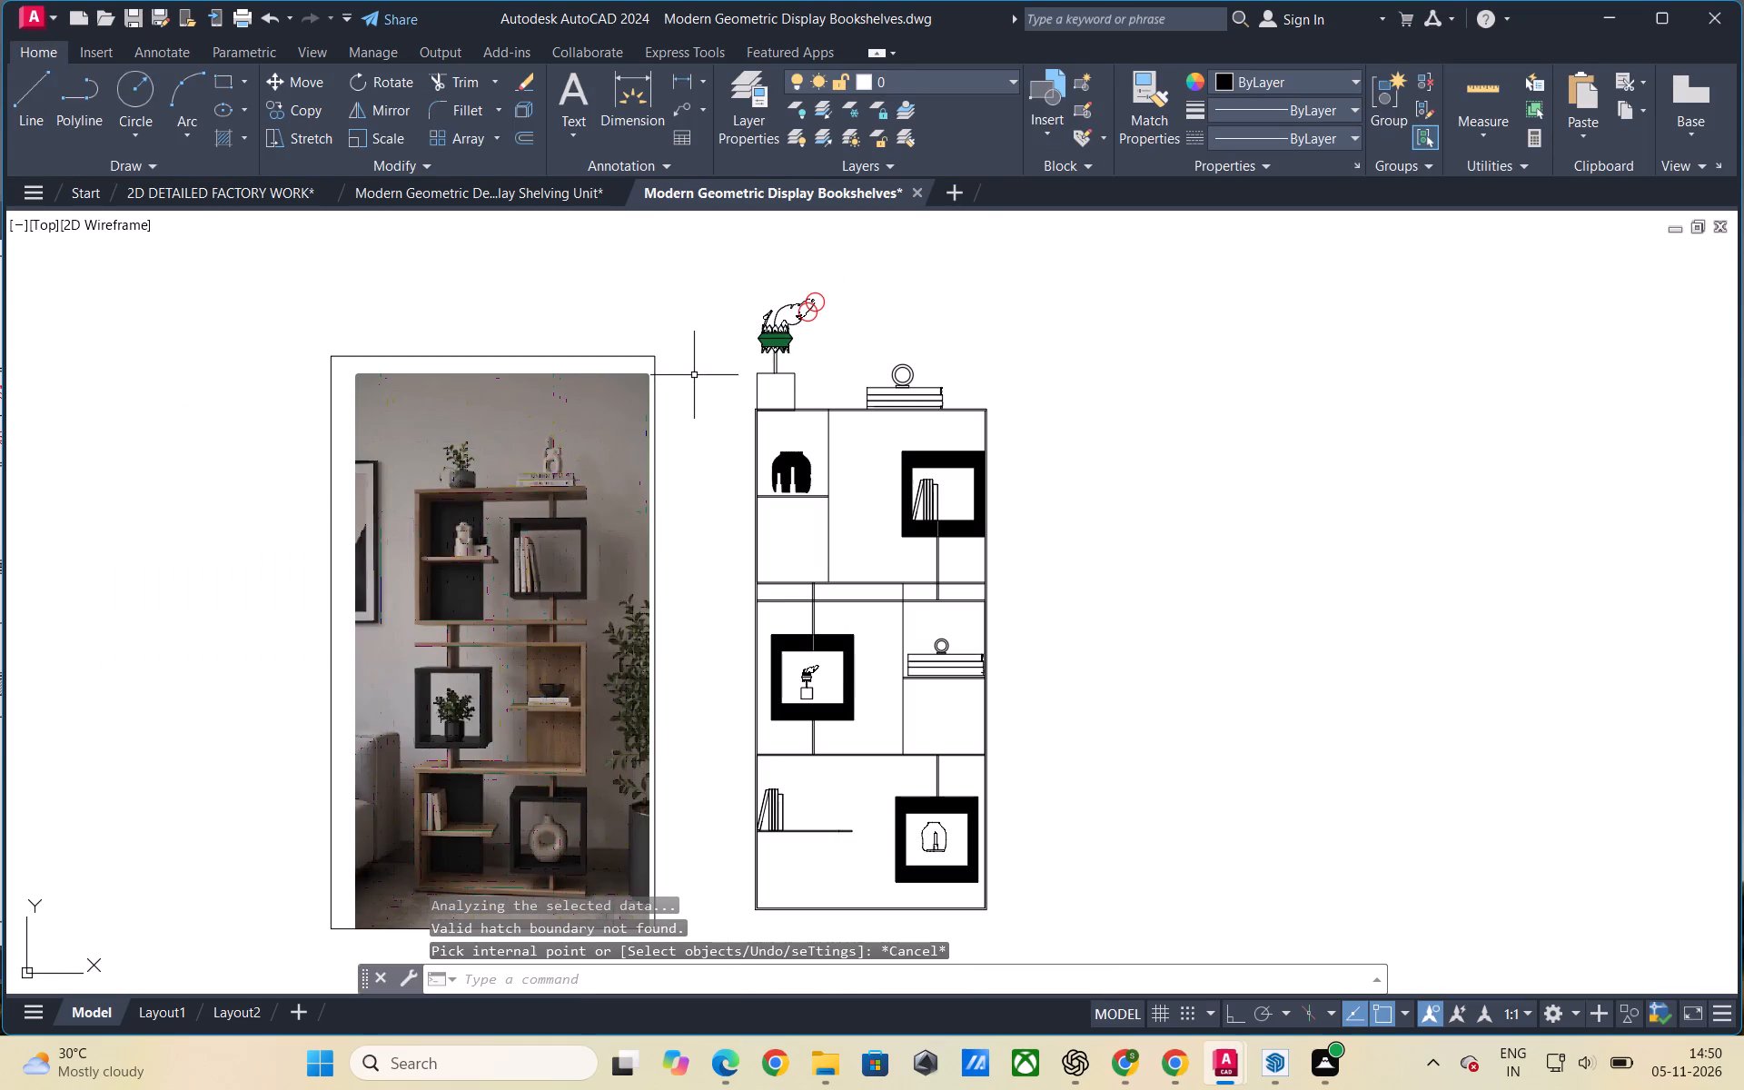
pyautogui.scroll(-1, 694, 375)
pyautogui.scroll(2, 774, 581)
pyautogui.press('Escape')
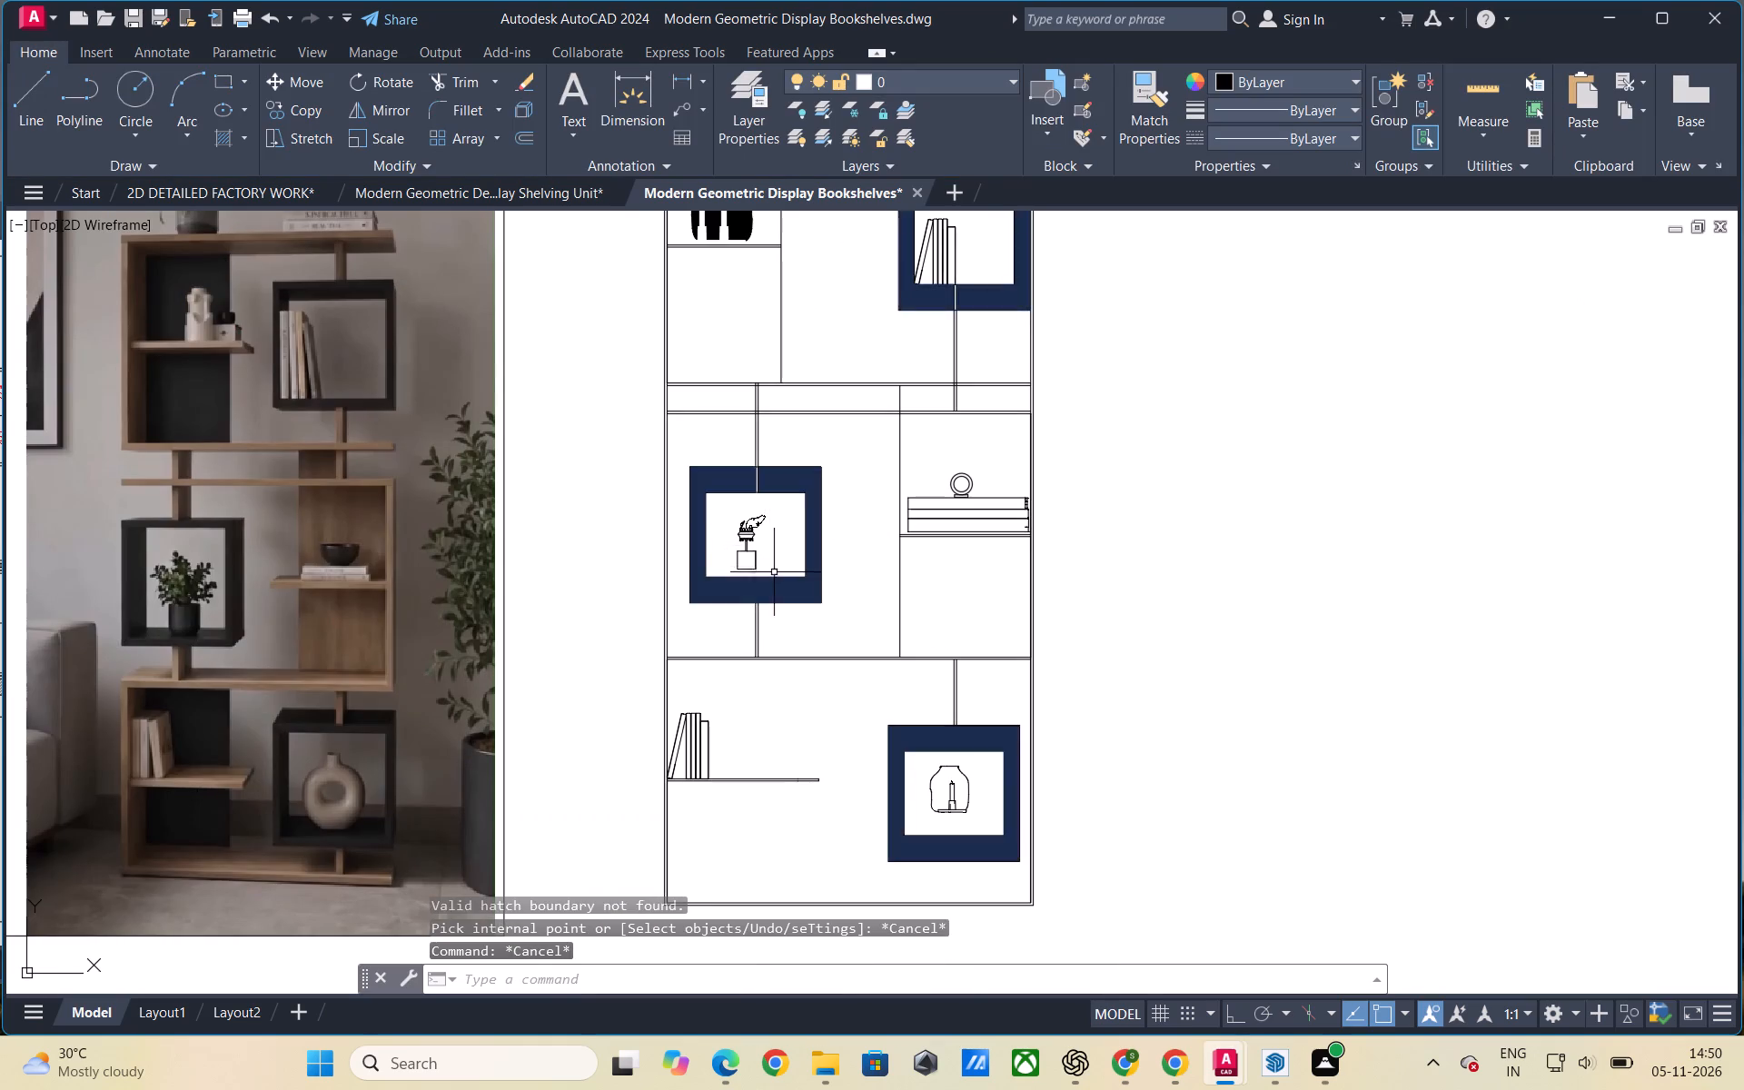
pyautogui.scroll(2, 770, 559)
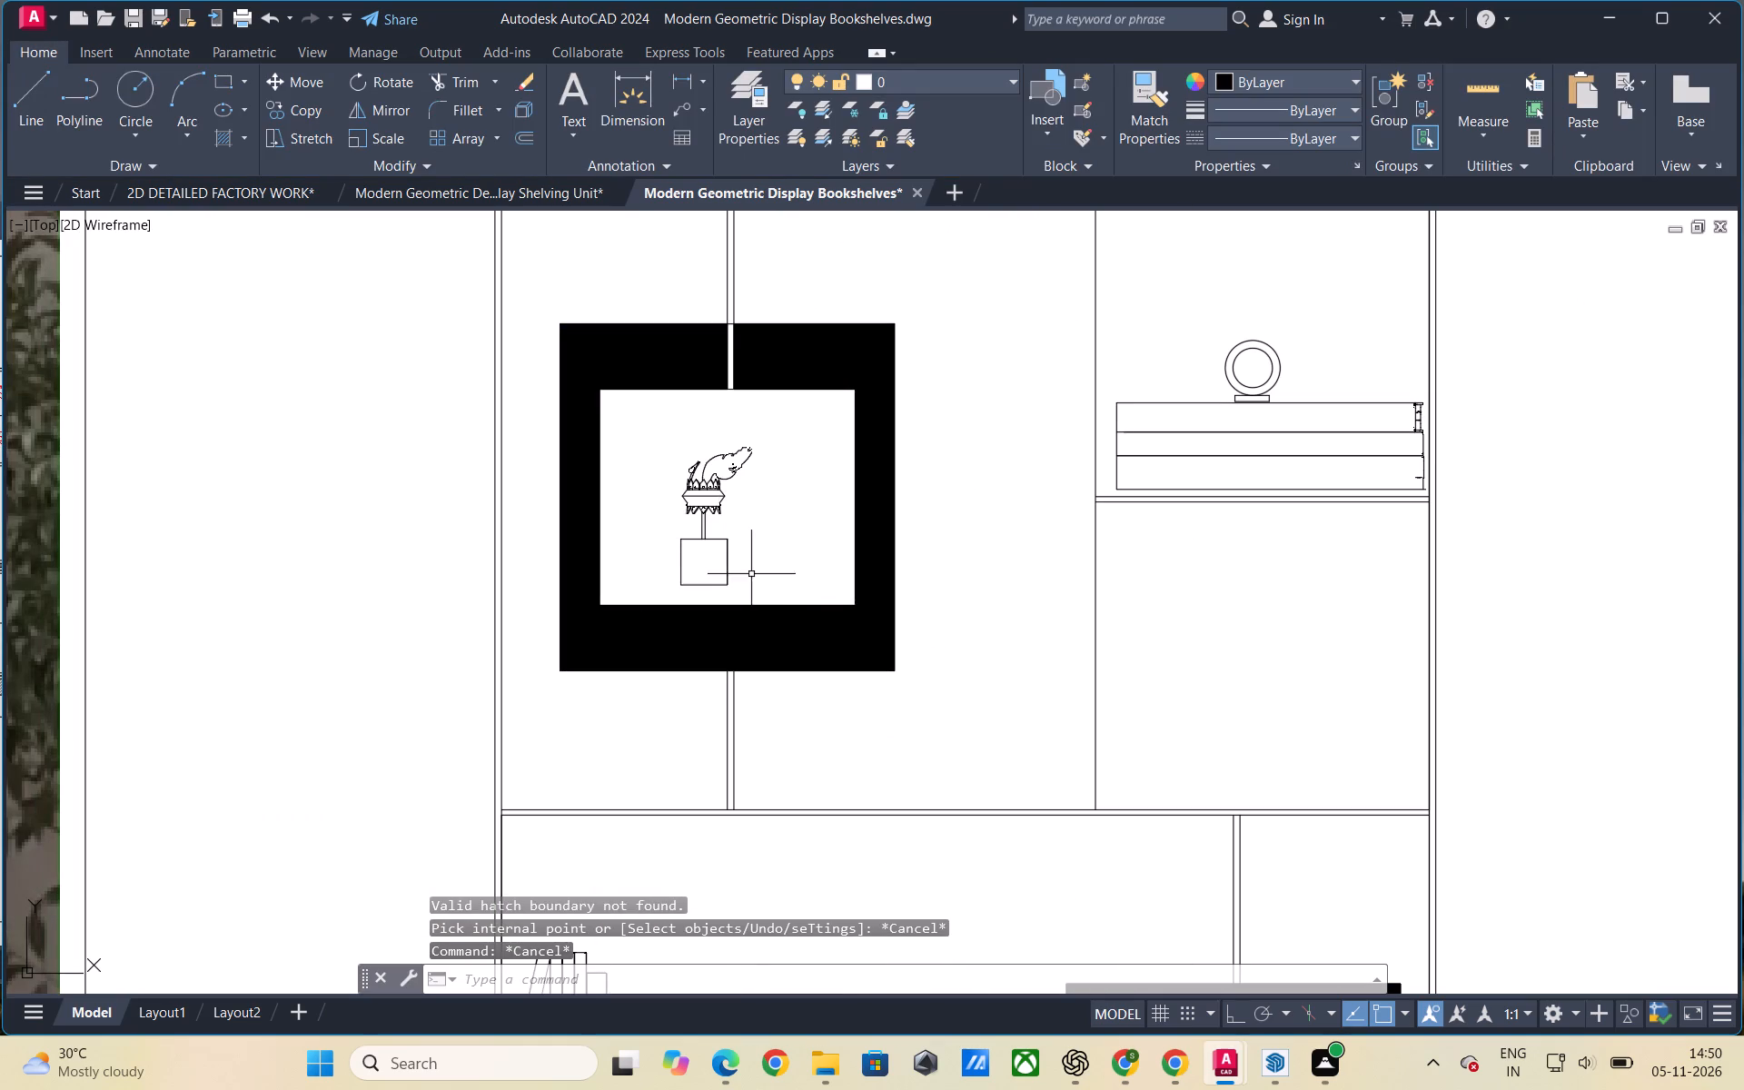
pyautogui.click(746, 599)
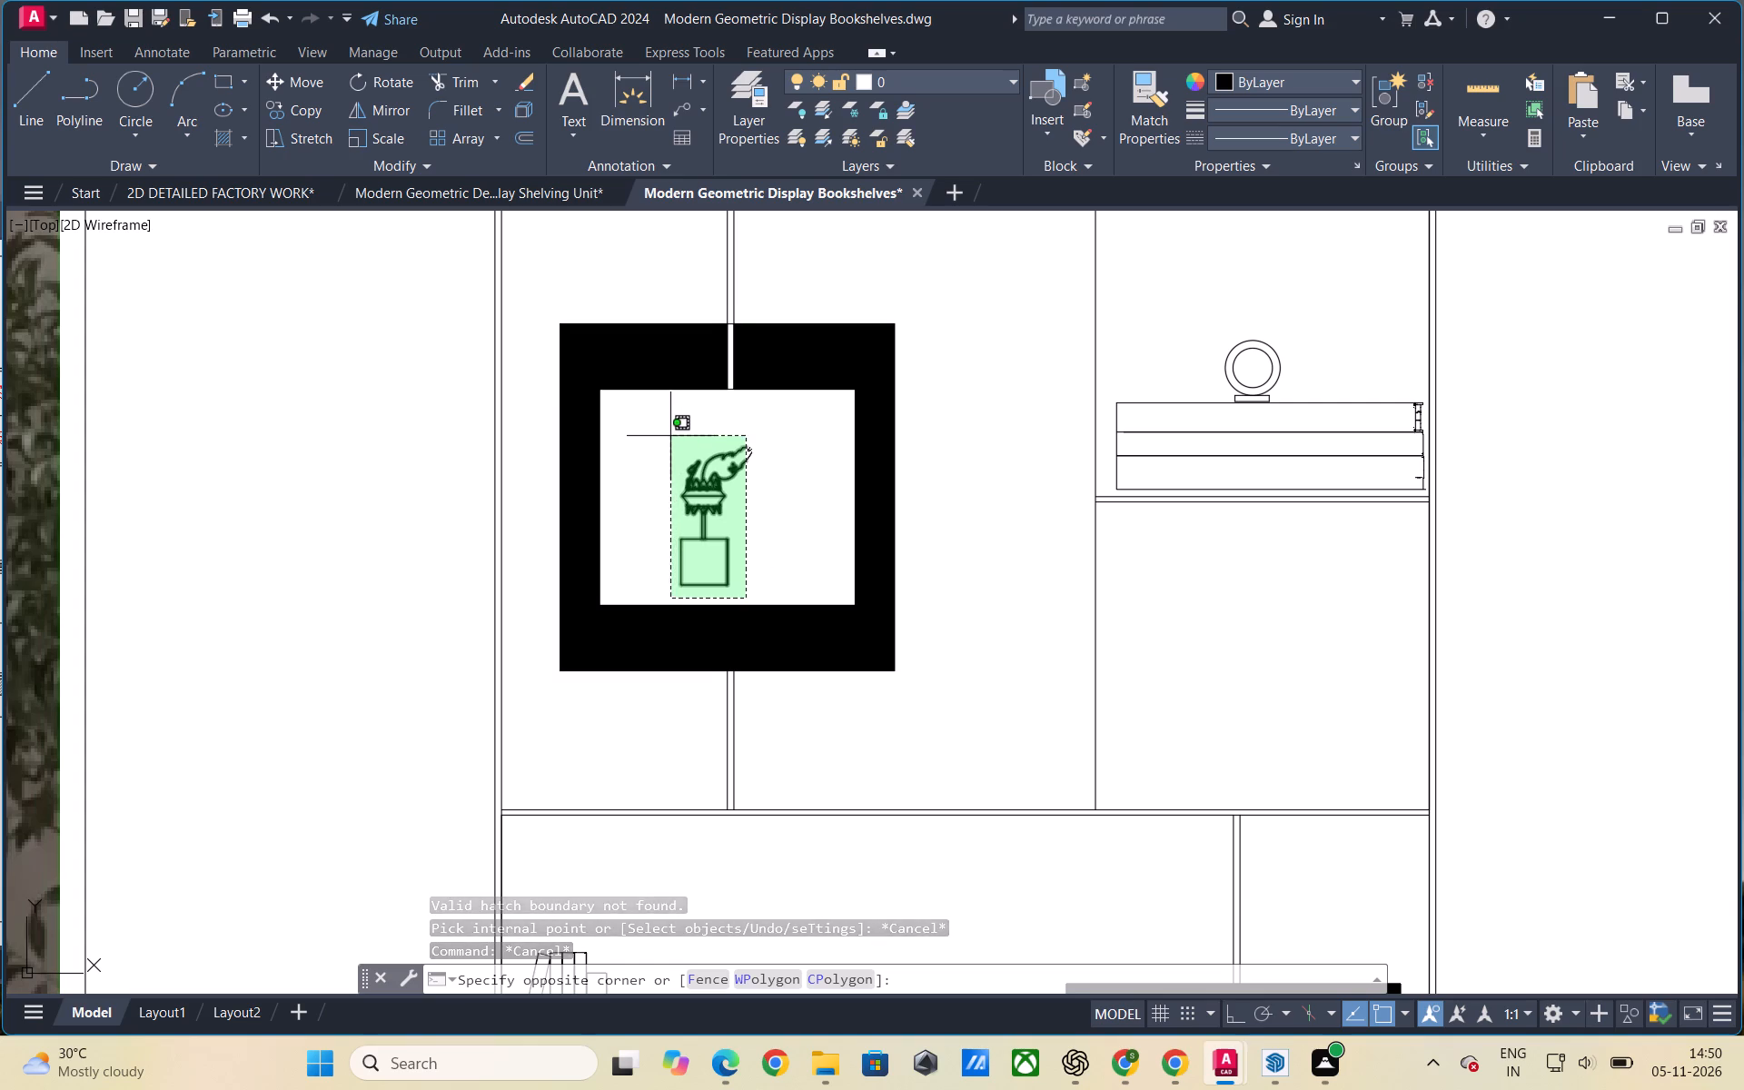
pyautogui.click(670, 436)
pyautogui.click(786, 492)
pyautogui.click(729, 441)
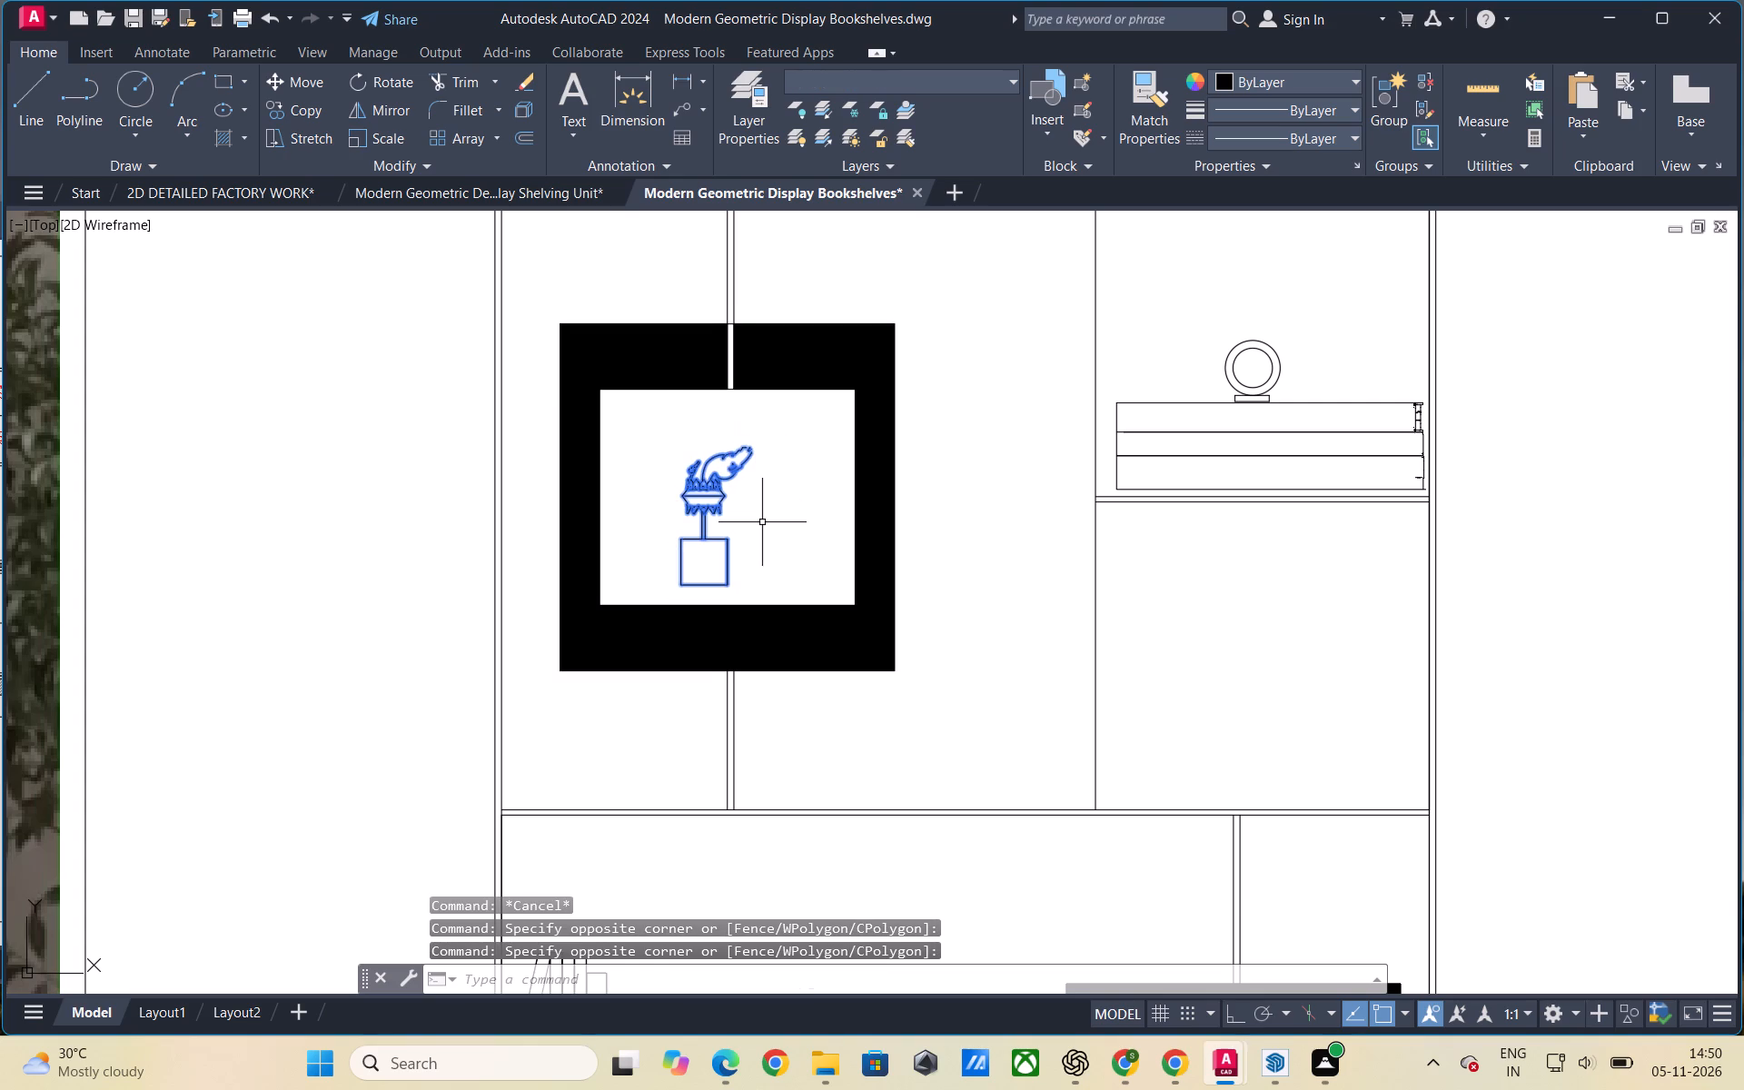
pyautogui.write('scale')
pyautogui.press('Return')
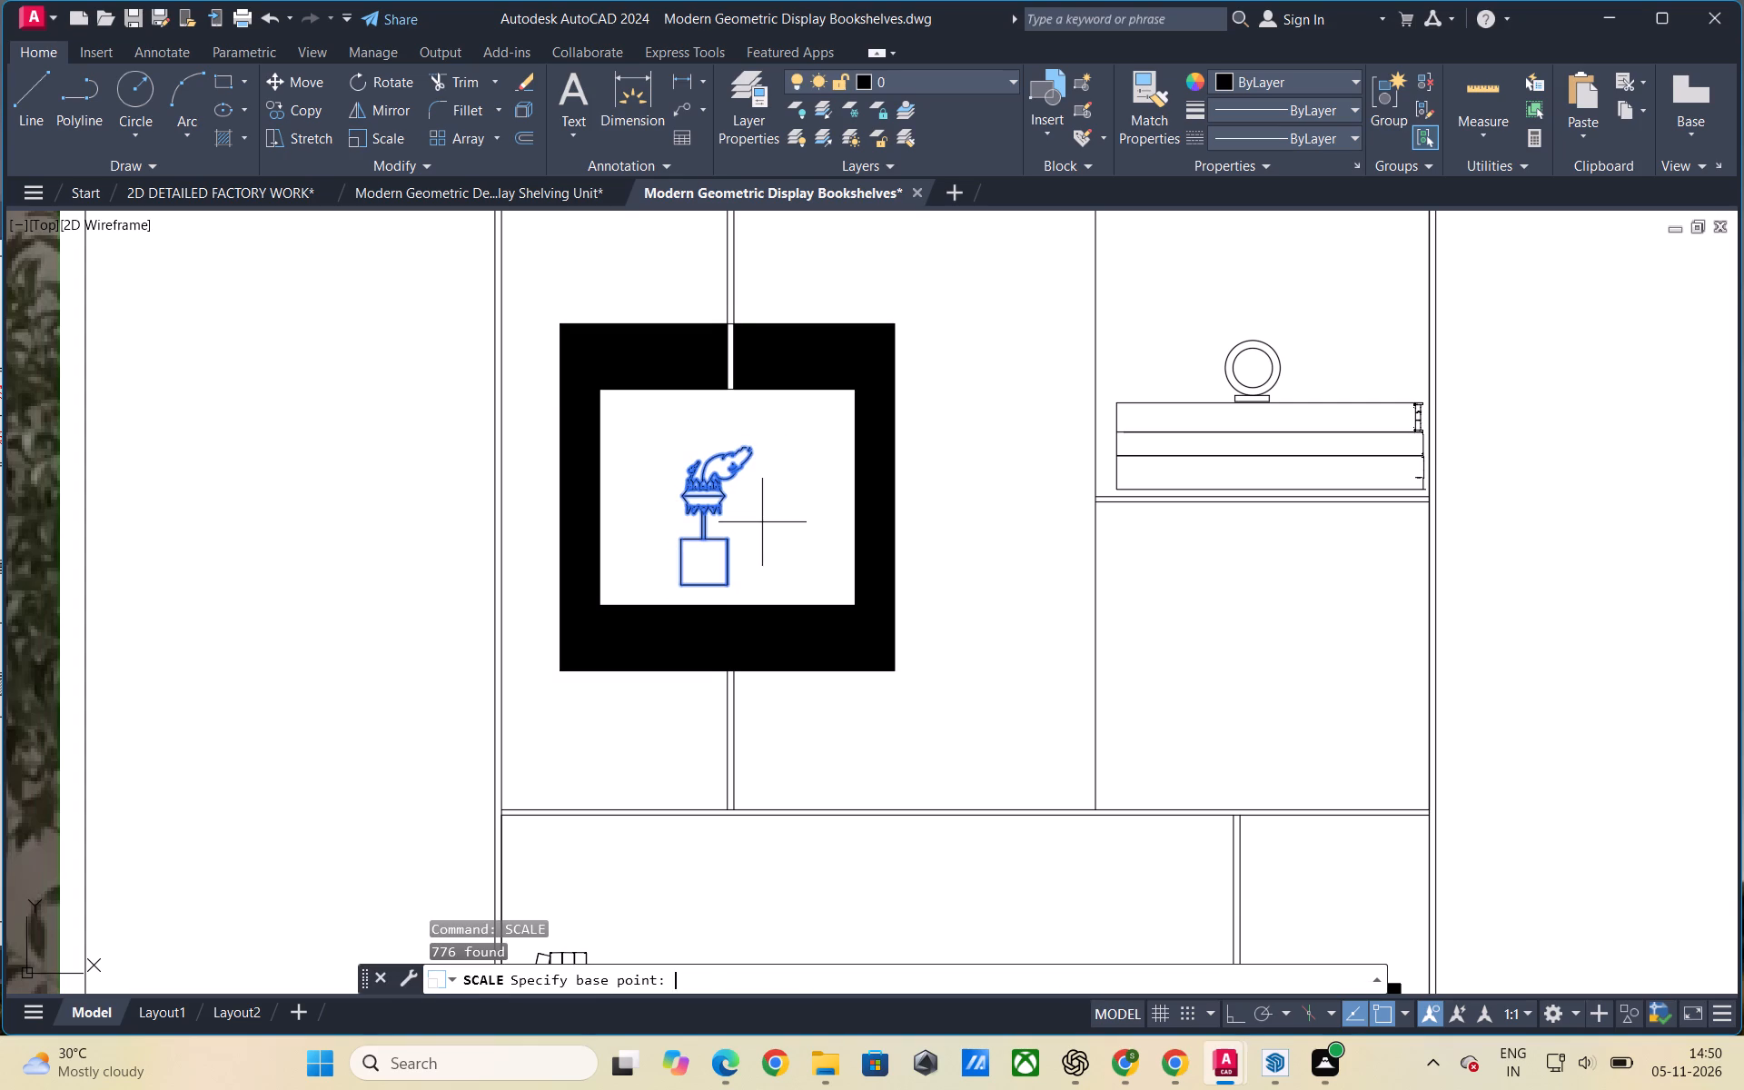
pyautogui.scroll(2, 702, 609)
pyautogui.click(637, 545)
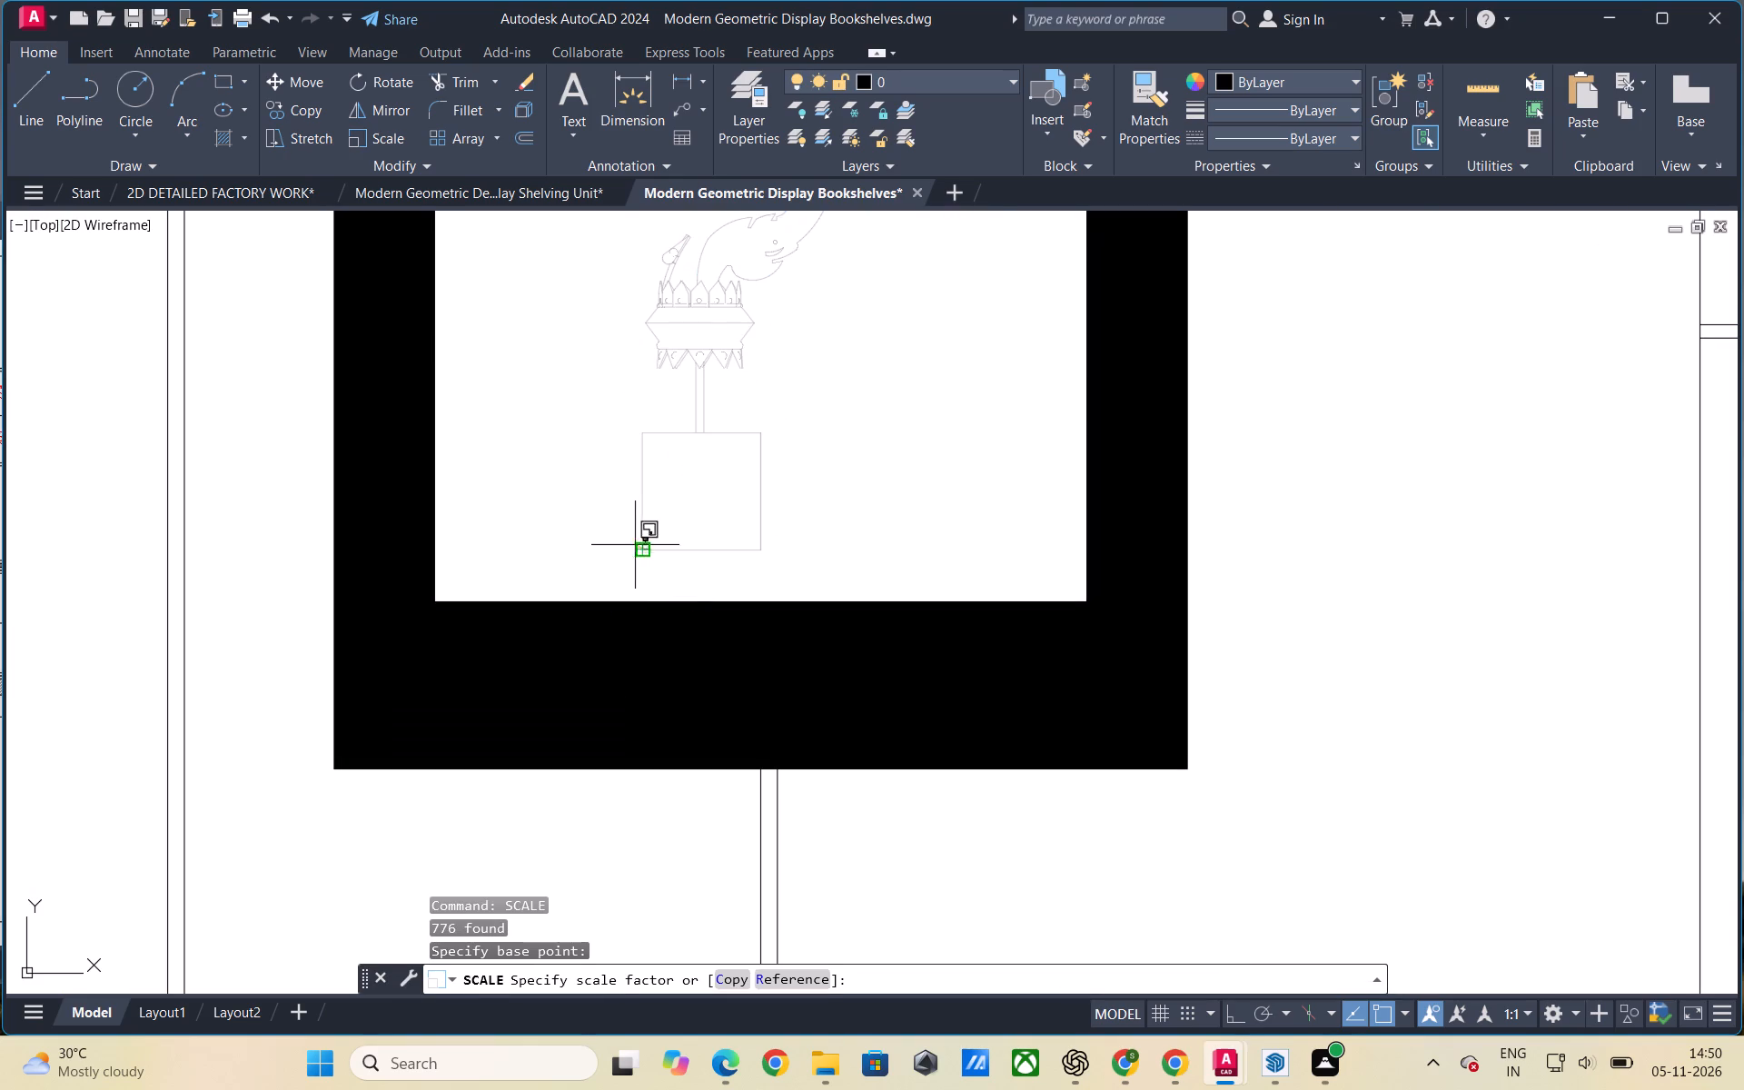
pyautogui.click(443, 558)
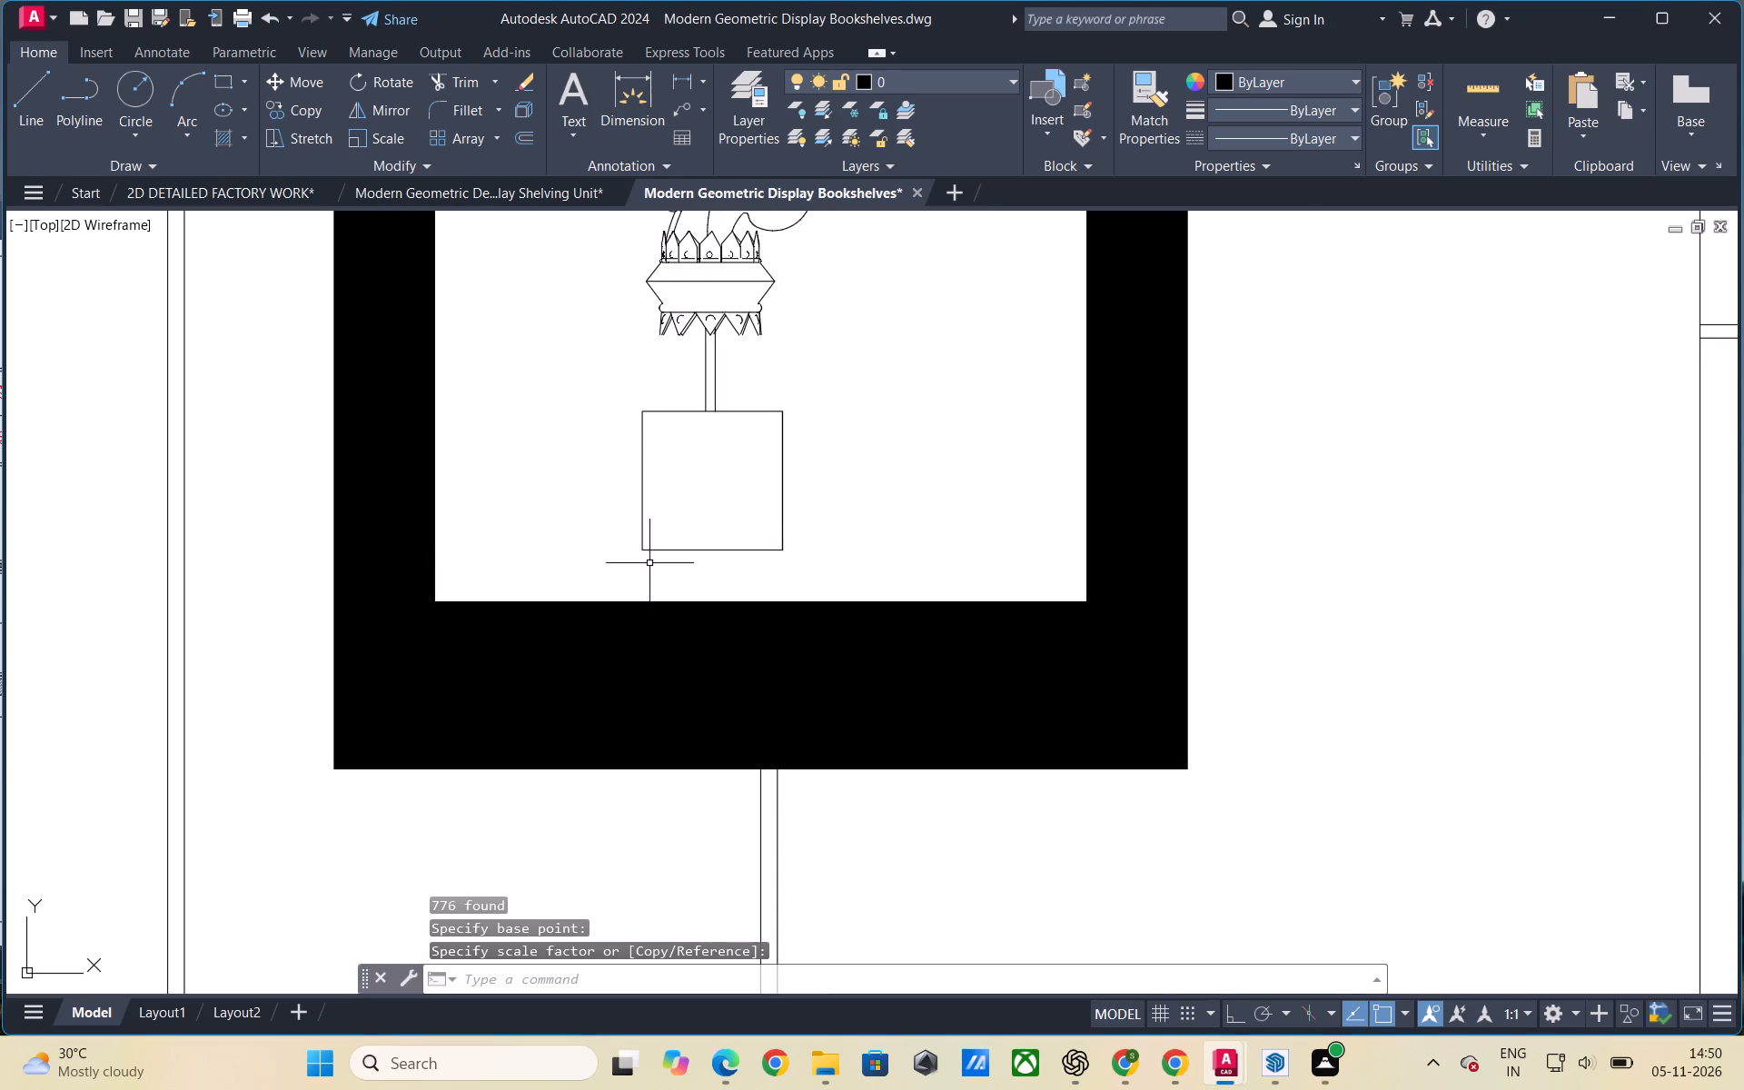
# Examine the whole bookshelf elevation against the reference photo for missing details.
pyautogui.scroll(-1, 653, 560)
pyautogui.scroll(-1, 753, 519)
pyautogui.scroll(-1, 637, 525)
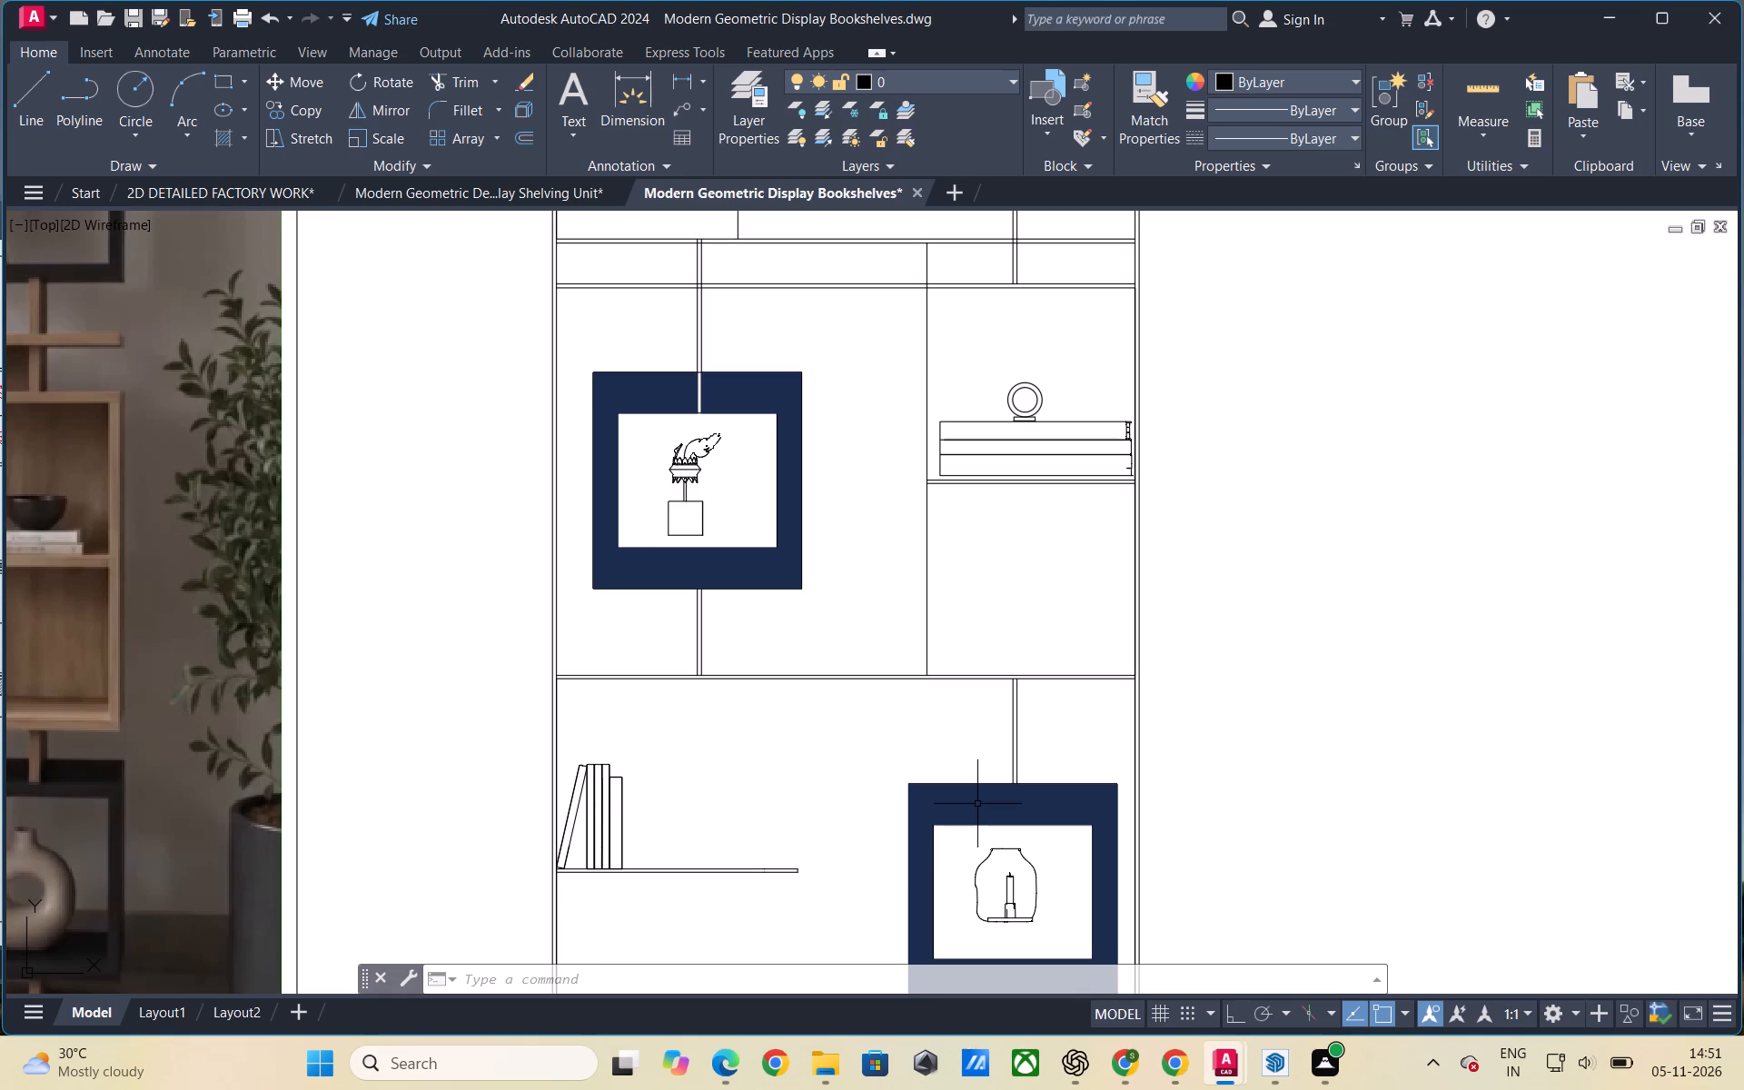
pyautogui.scroll(-2, 758, 415)
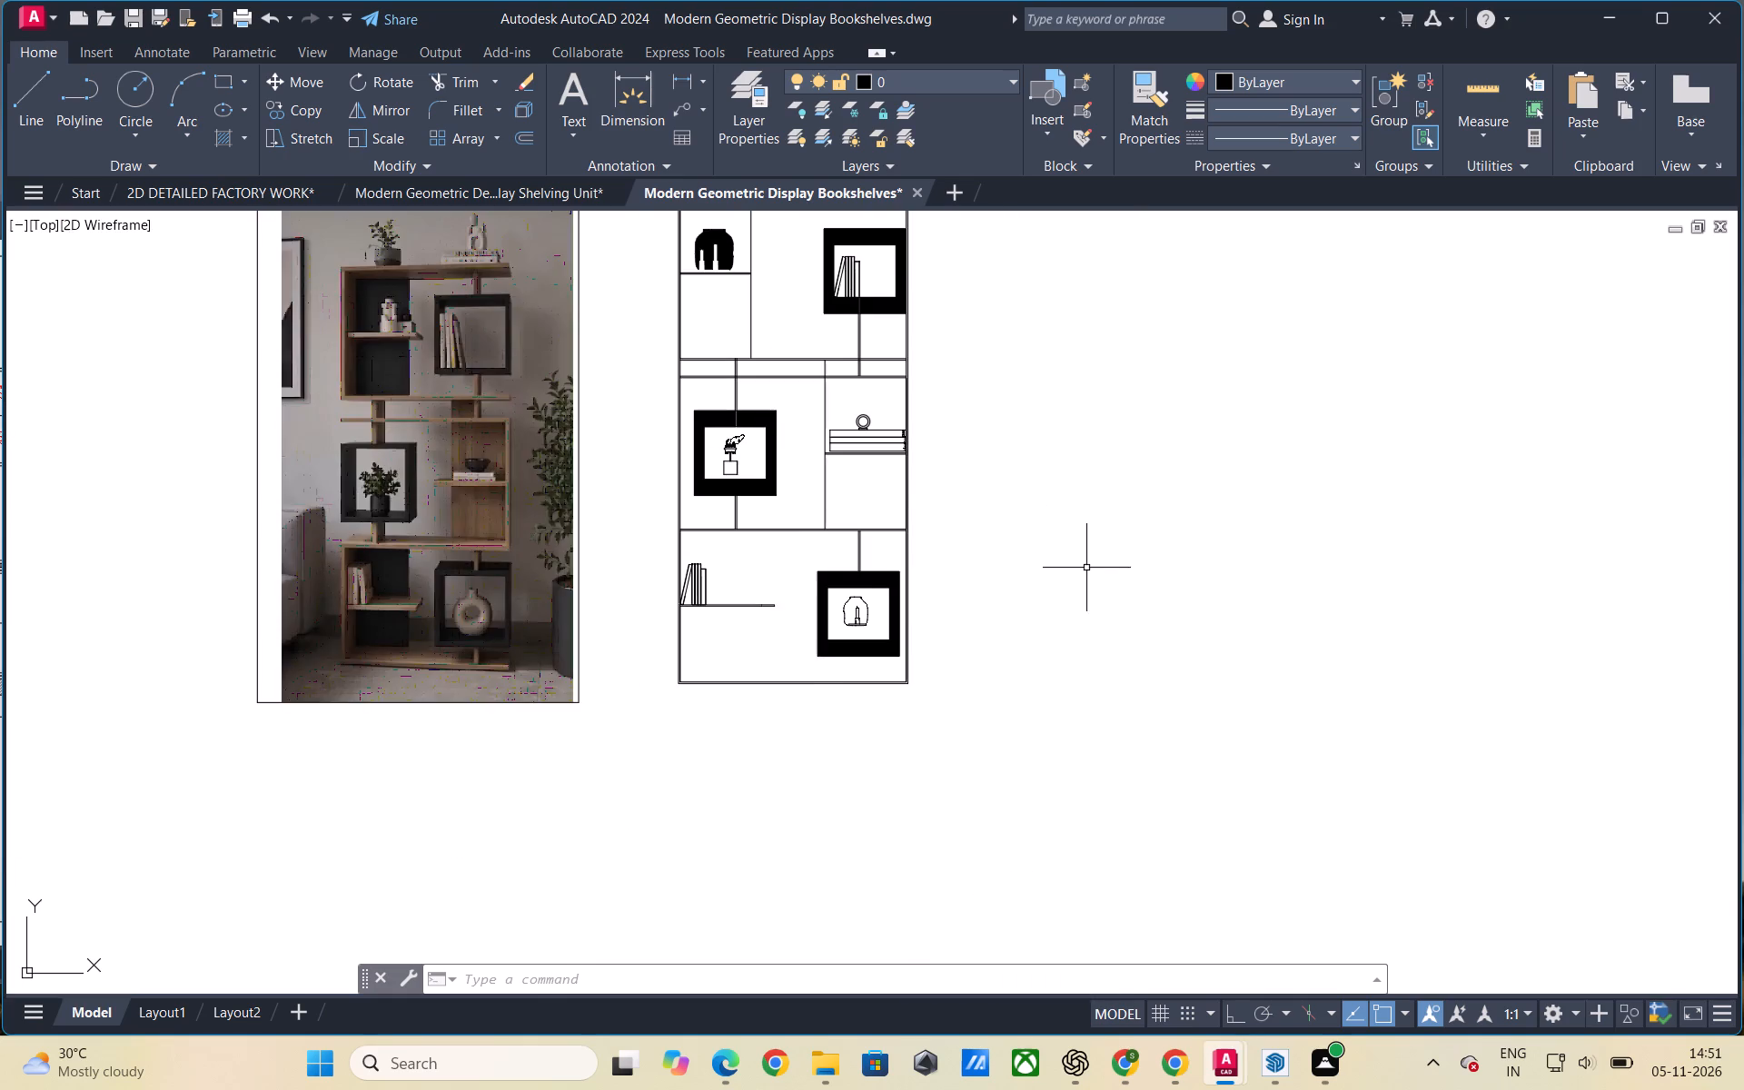
pyautogui.scroll(-1, 1087, 570)
pyautogui.scroll(1, 1012, 341)
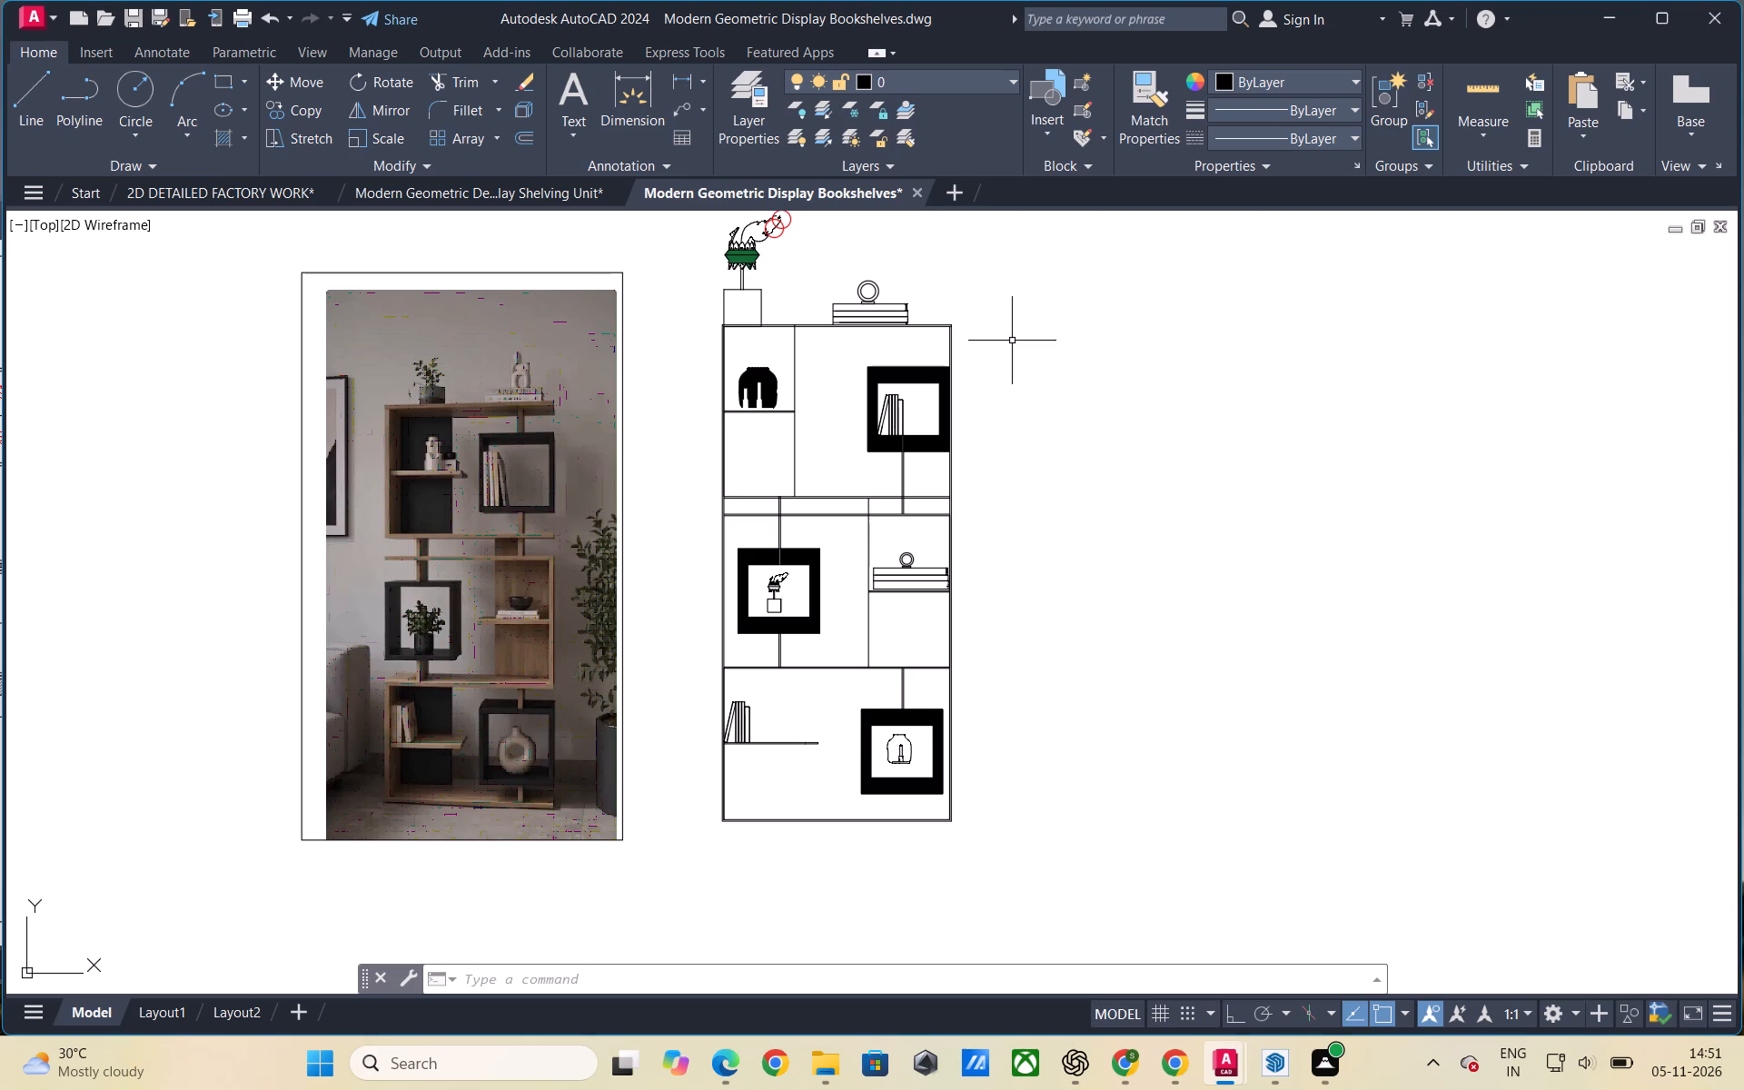
pyautogui.scroll(-1, 1012, 341)
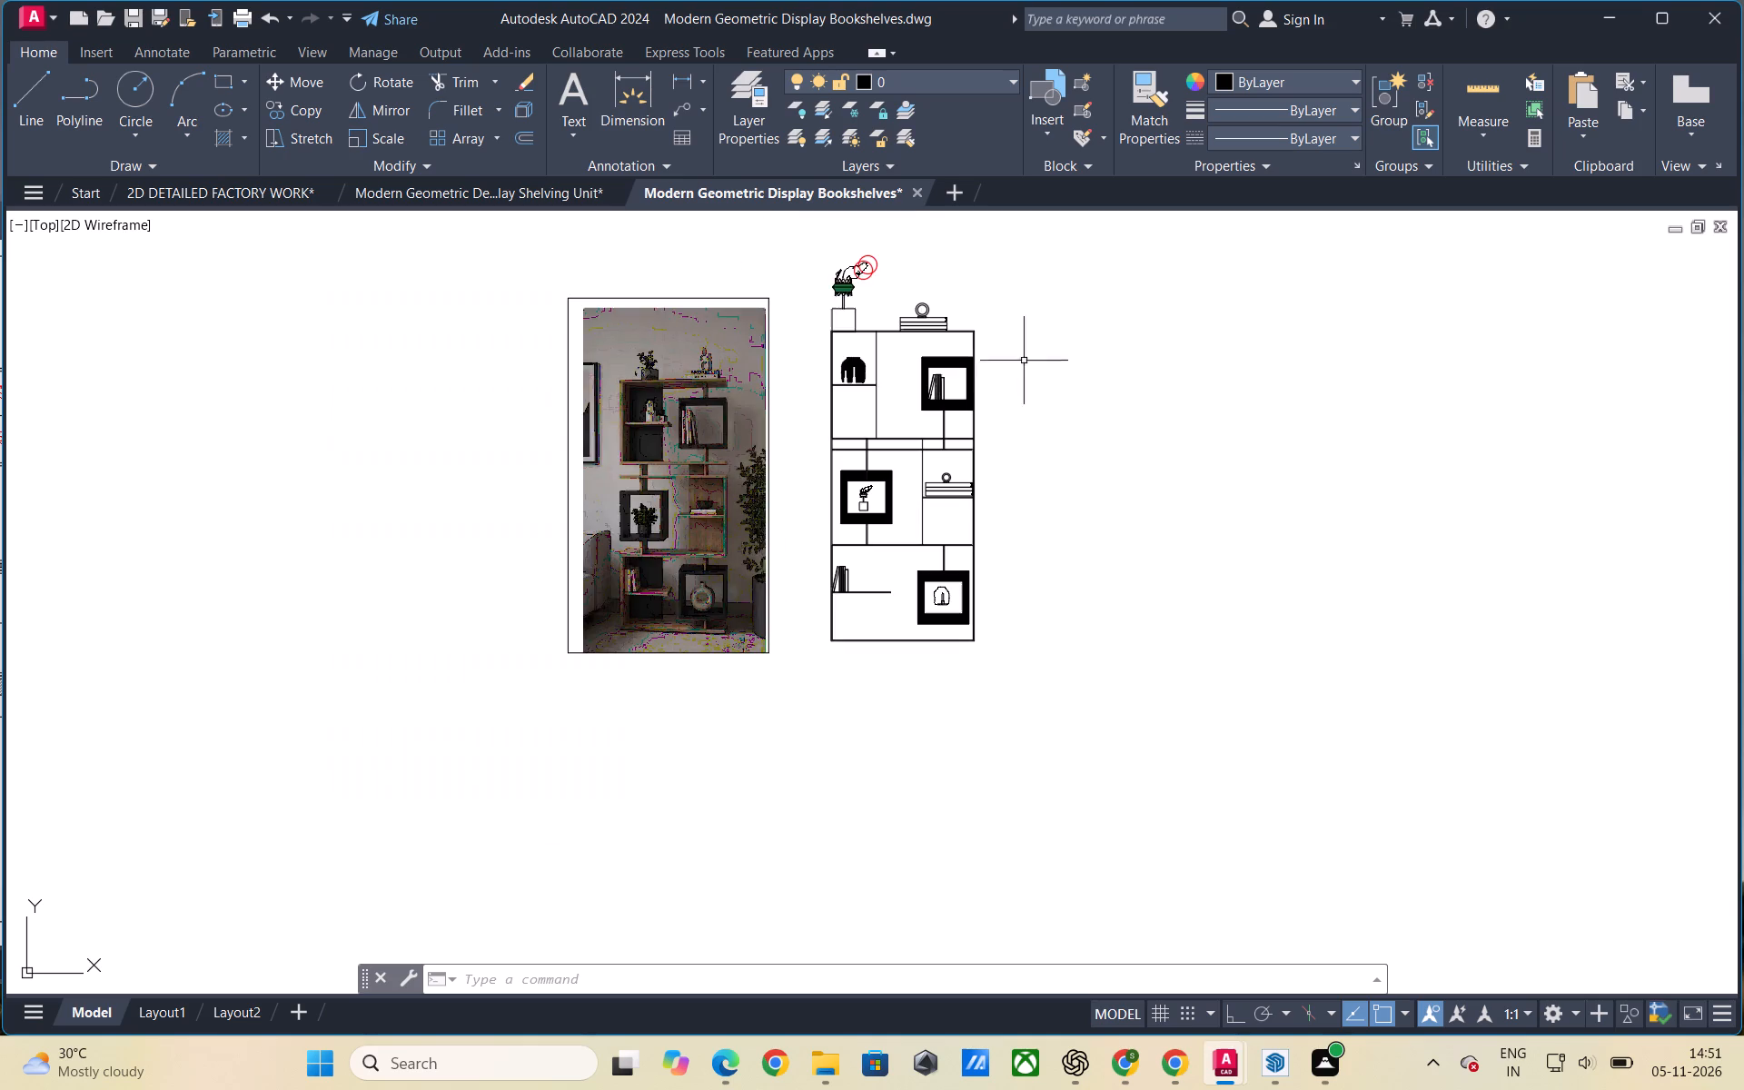
pyautogui.scroll(2, 891, 532)
pyautogui.scroll(-1, 862, 643)
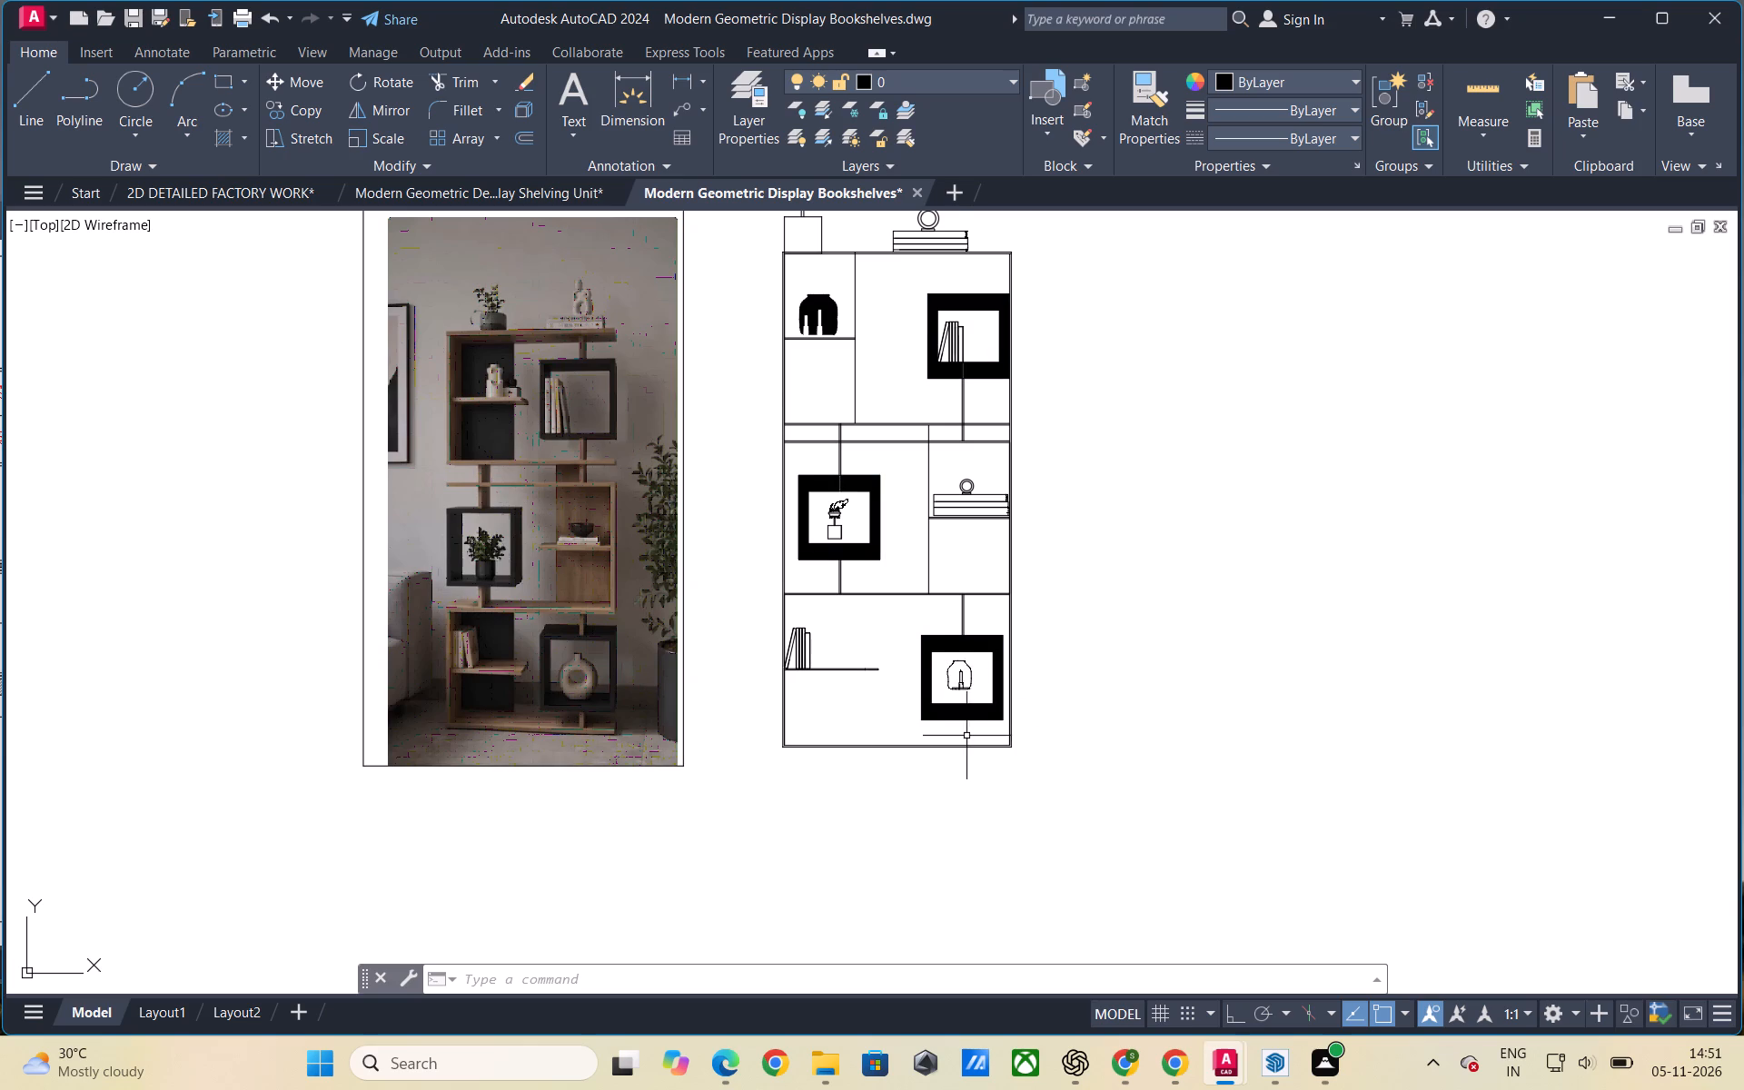
# Copy the short double-line support above the lowest black frame down to the gap between that frame and the bookshelf's bottom board.
pyautogui.scroll(1, 966, 736)
pyautogui.click(993, 544)
pyautogui.click(941, 529)
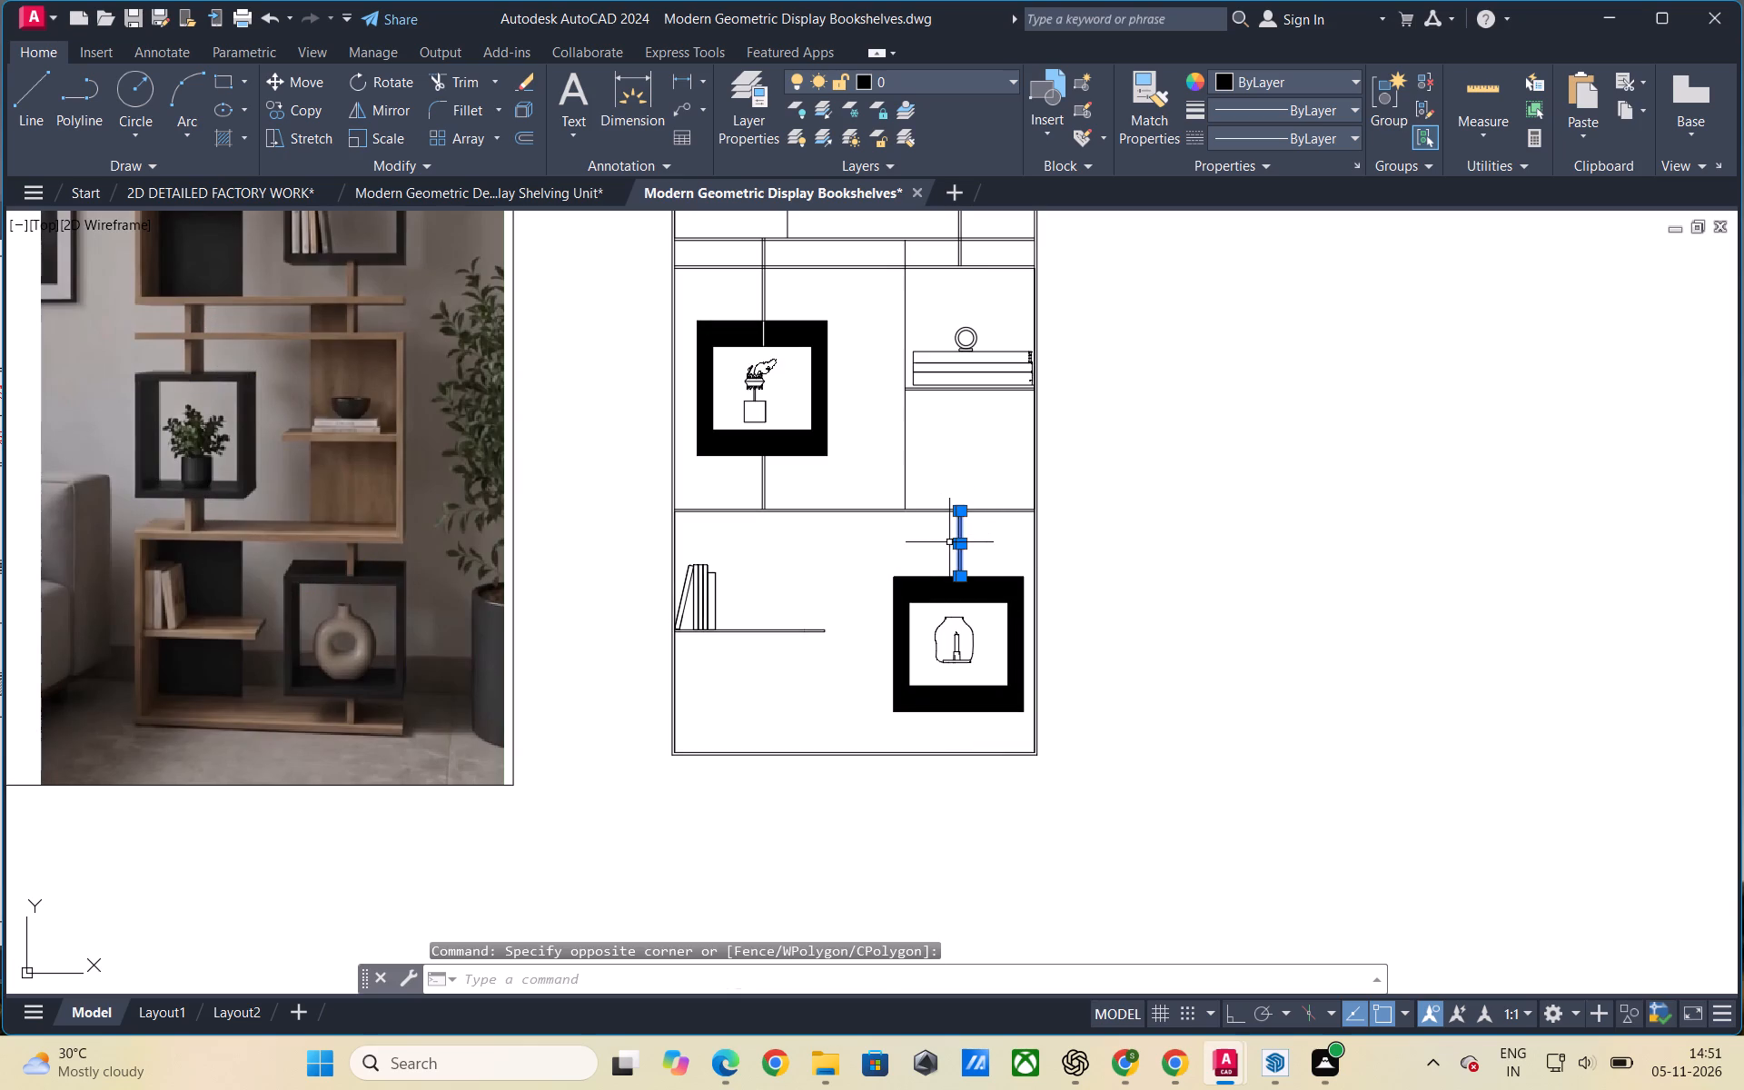
pyautogui.rightClick(949, 542)
pyautogui.click(1029, 213)
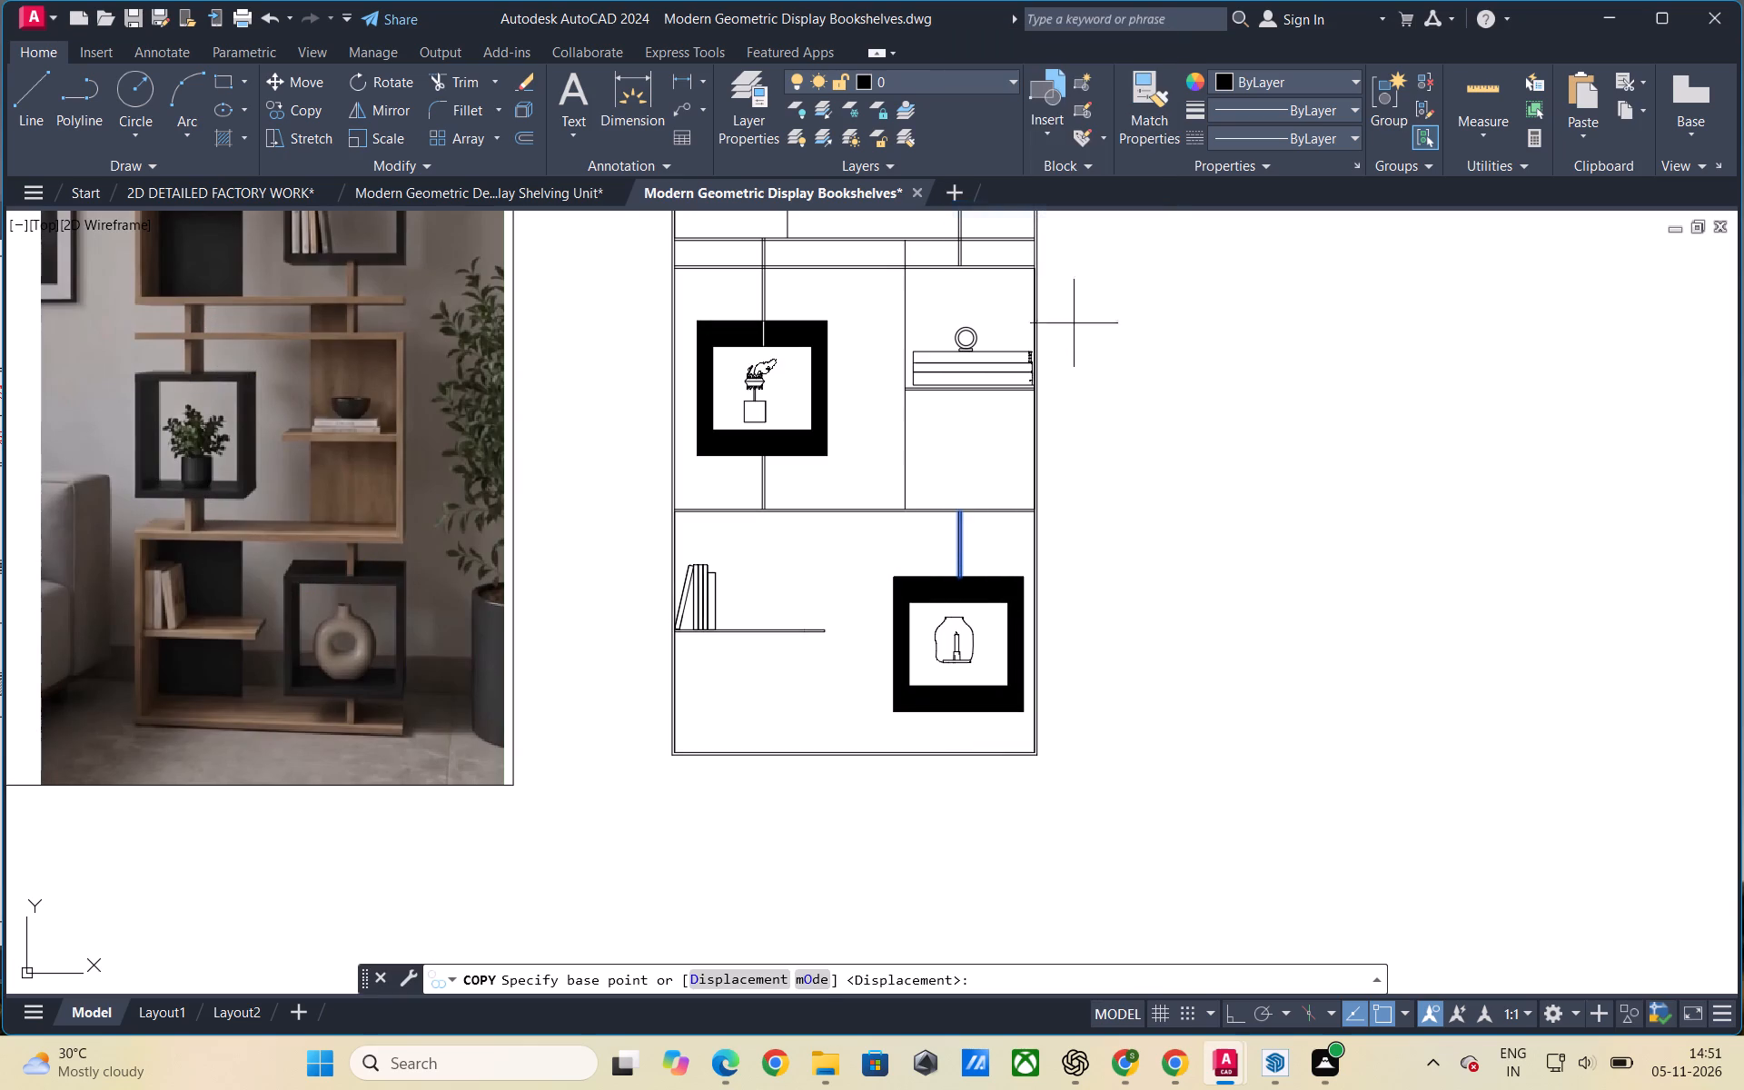
pyautogui.click(956, 581)
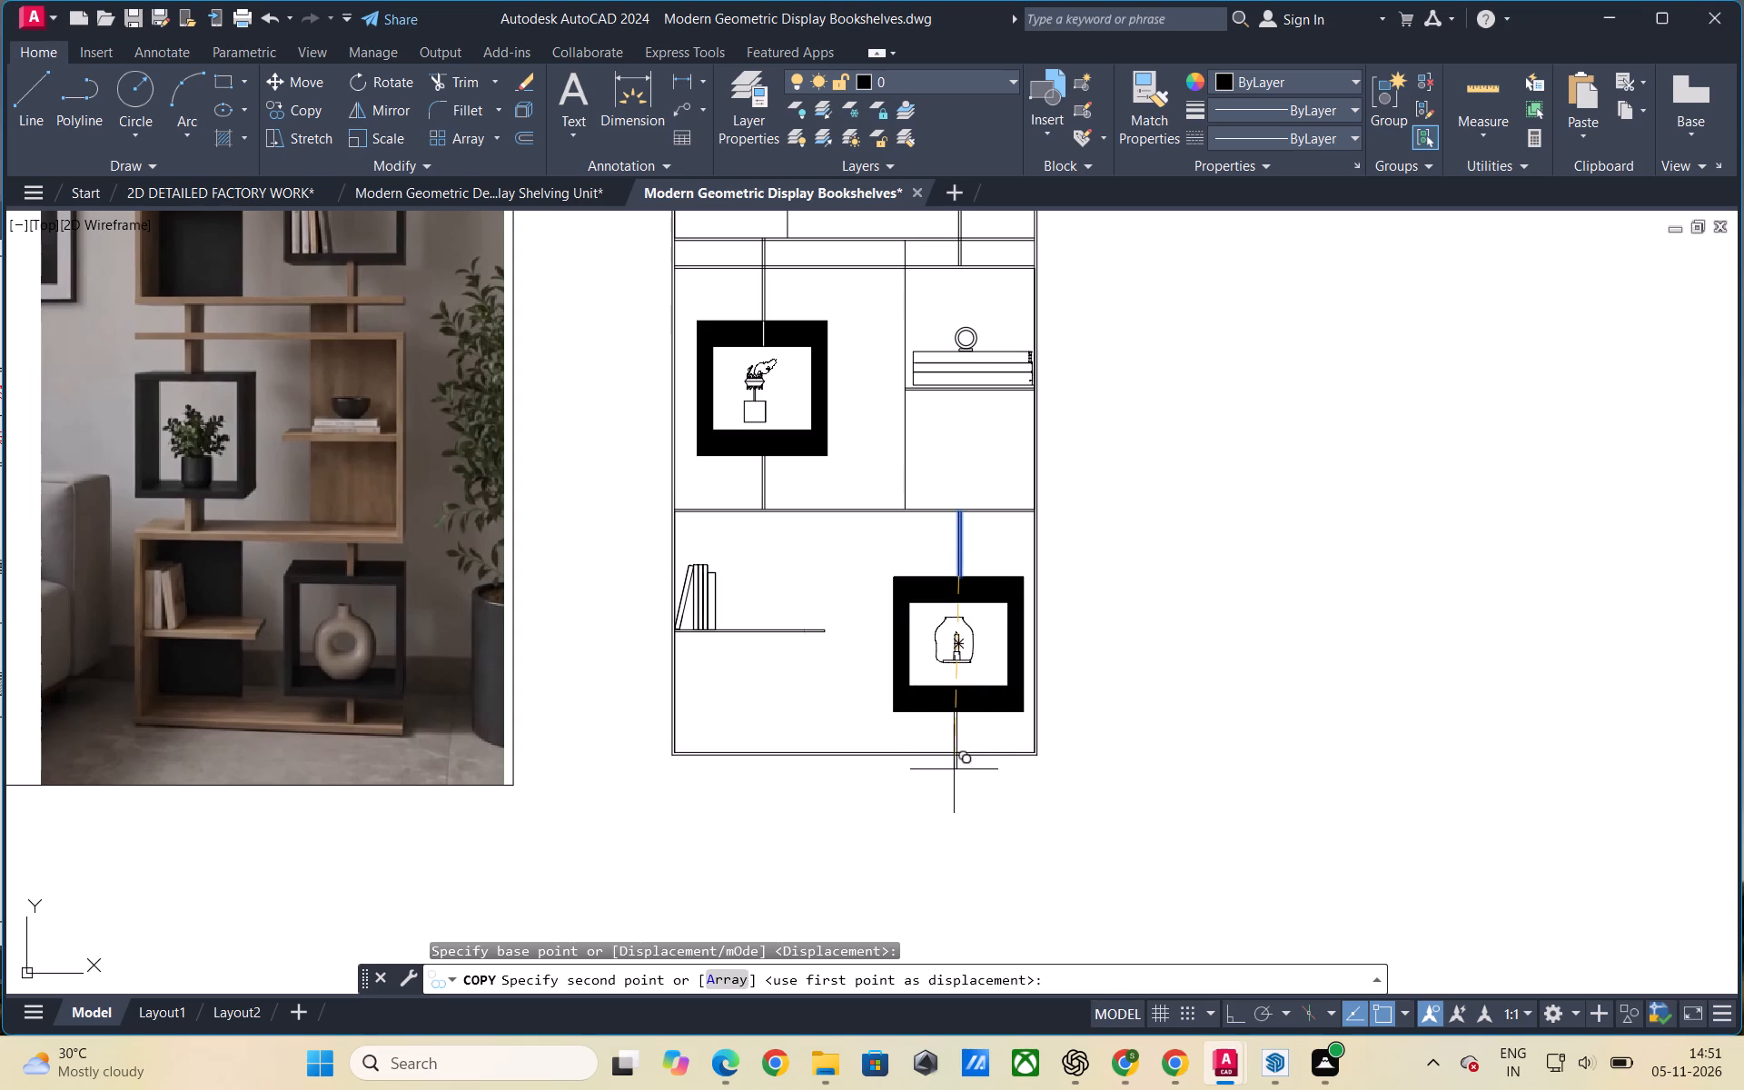
pyautogui.scroll(2, 956, 763)
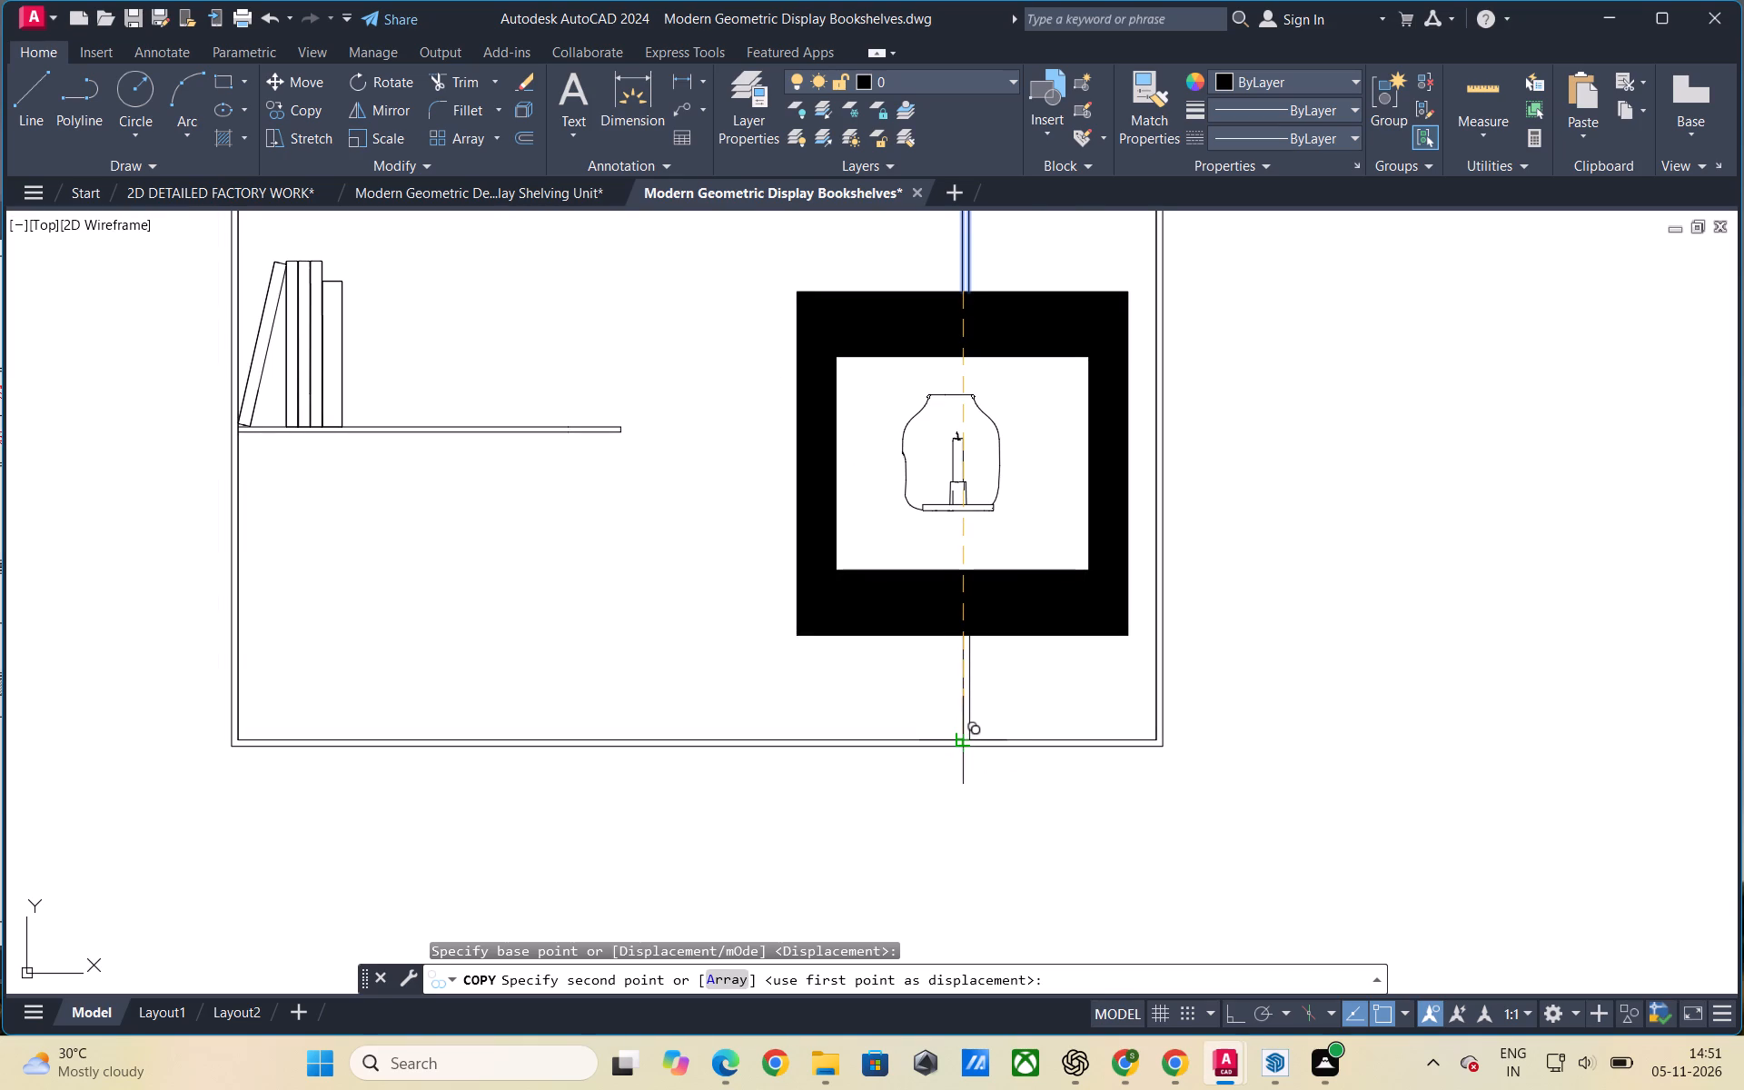
pyautogui.click(963, 736)
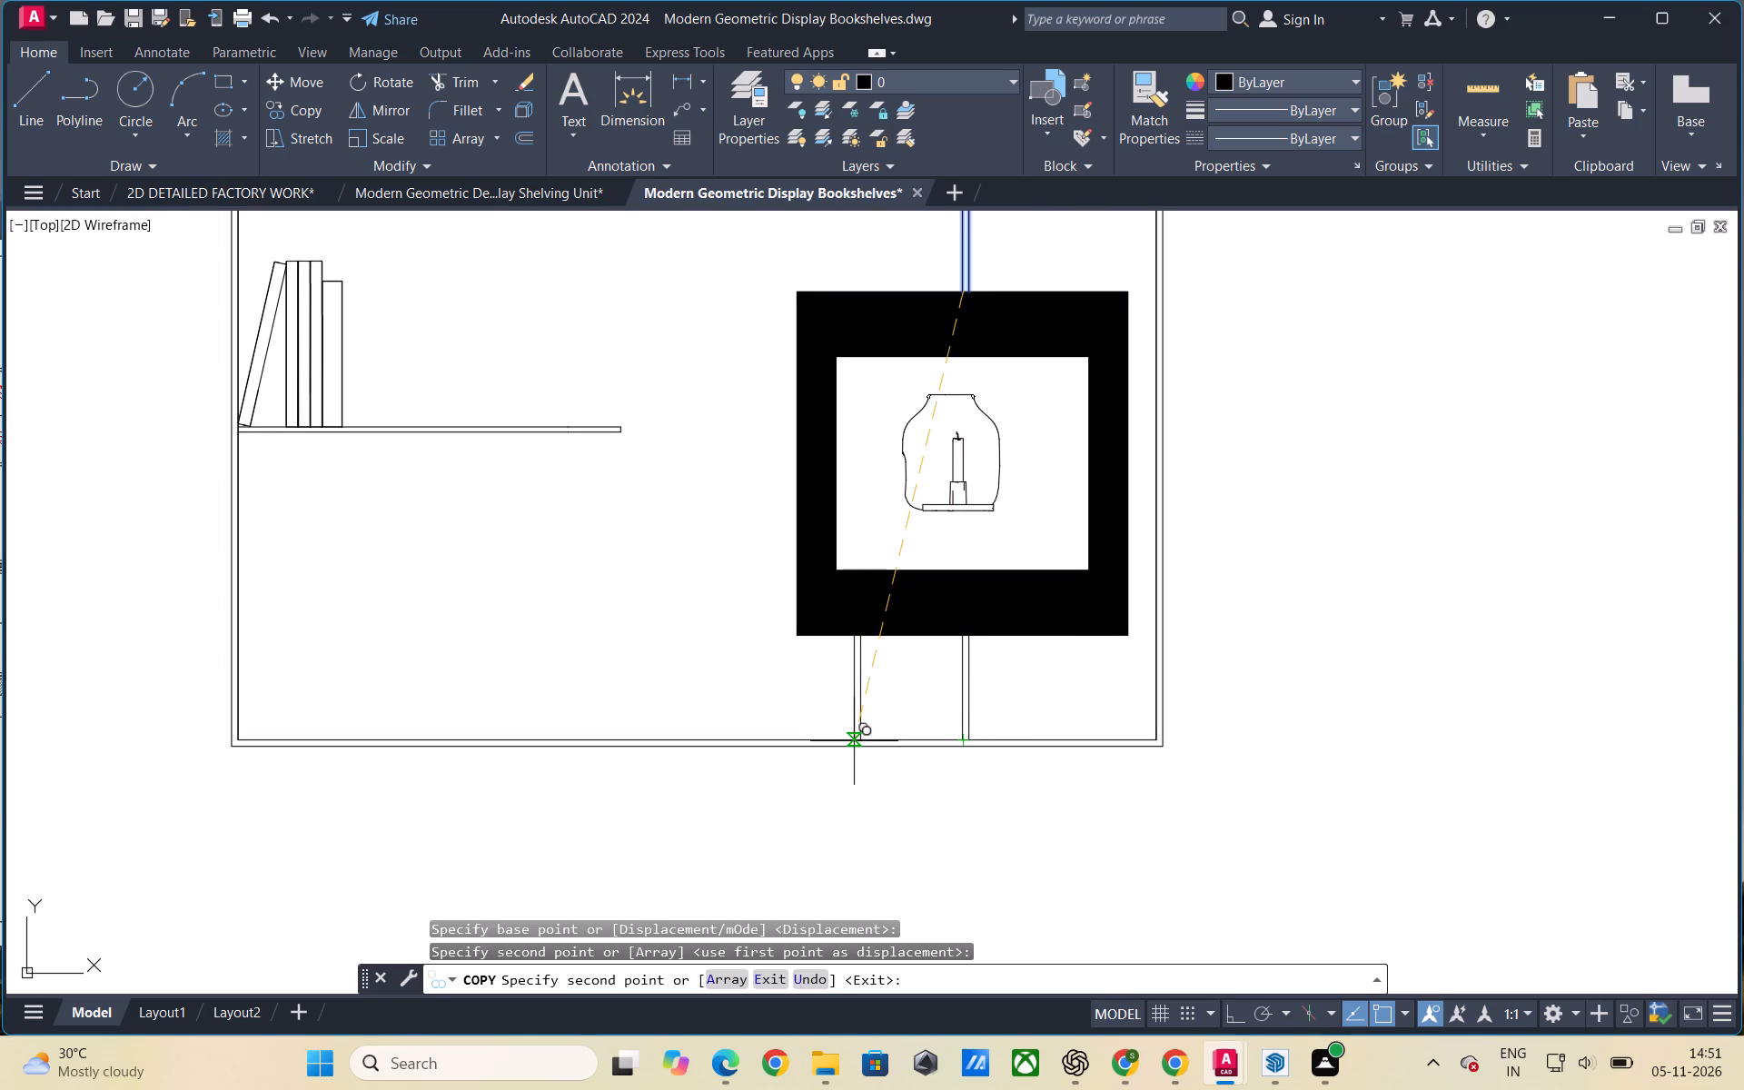
pyautogui.press('Escape')
pyautogui.scroll(-2, 872, 747)
pyautogui.scroll(-1, 1095, 748)
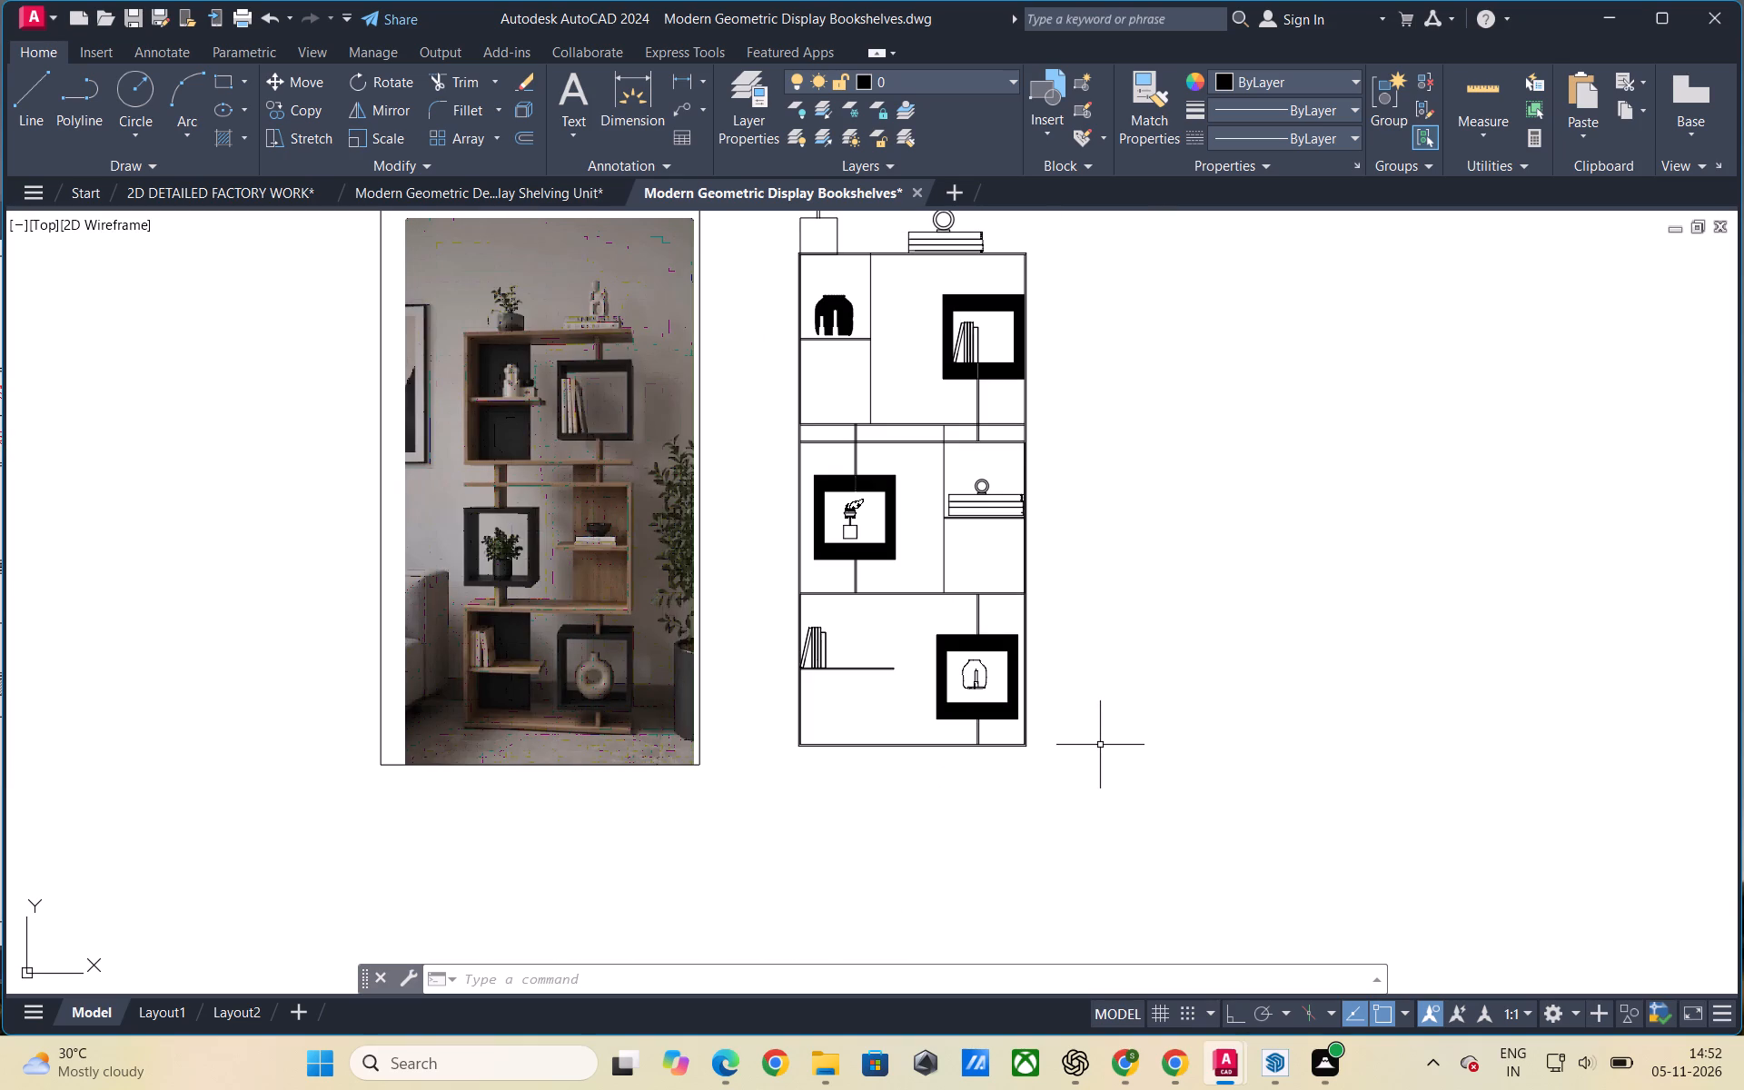
# Save the bookshelf drawing under its existing file name.
pyautogui.scroll(-1, 1100, 745)
pyautogui.scroll(1, 1051, 509)
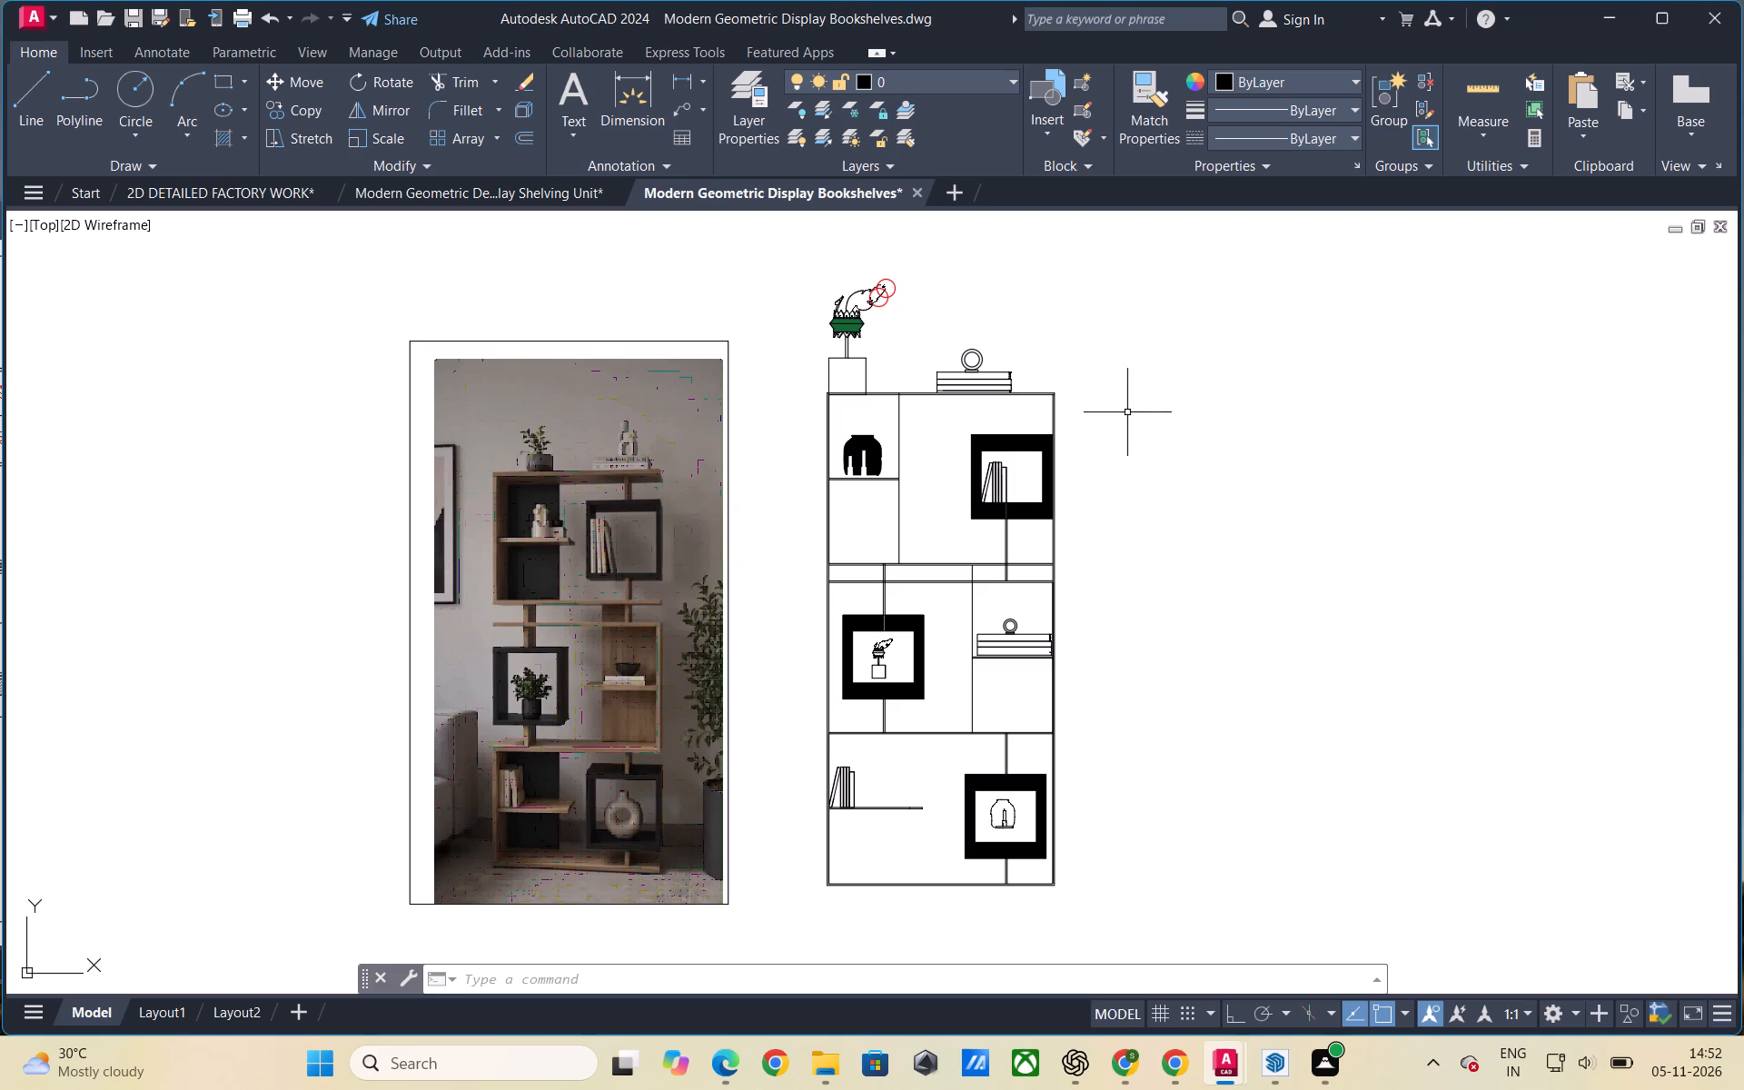
pyautogui.hotkey('ctrl', 's')
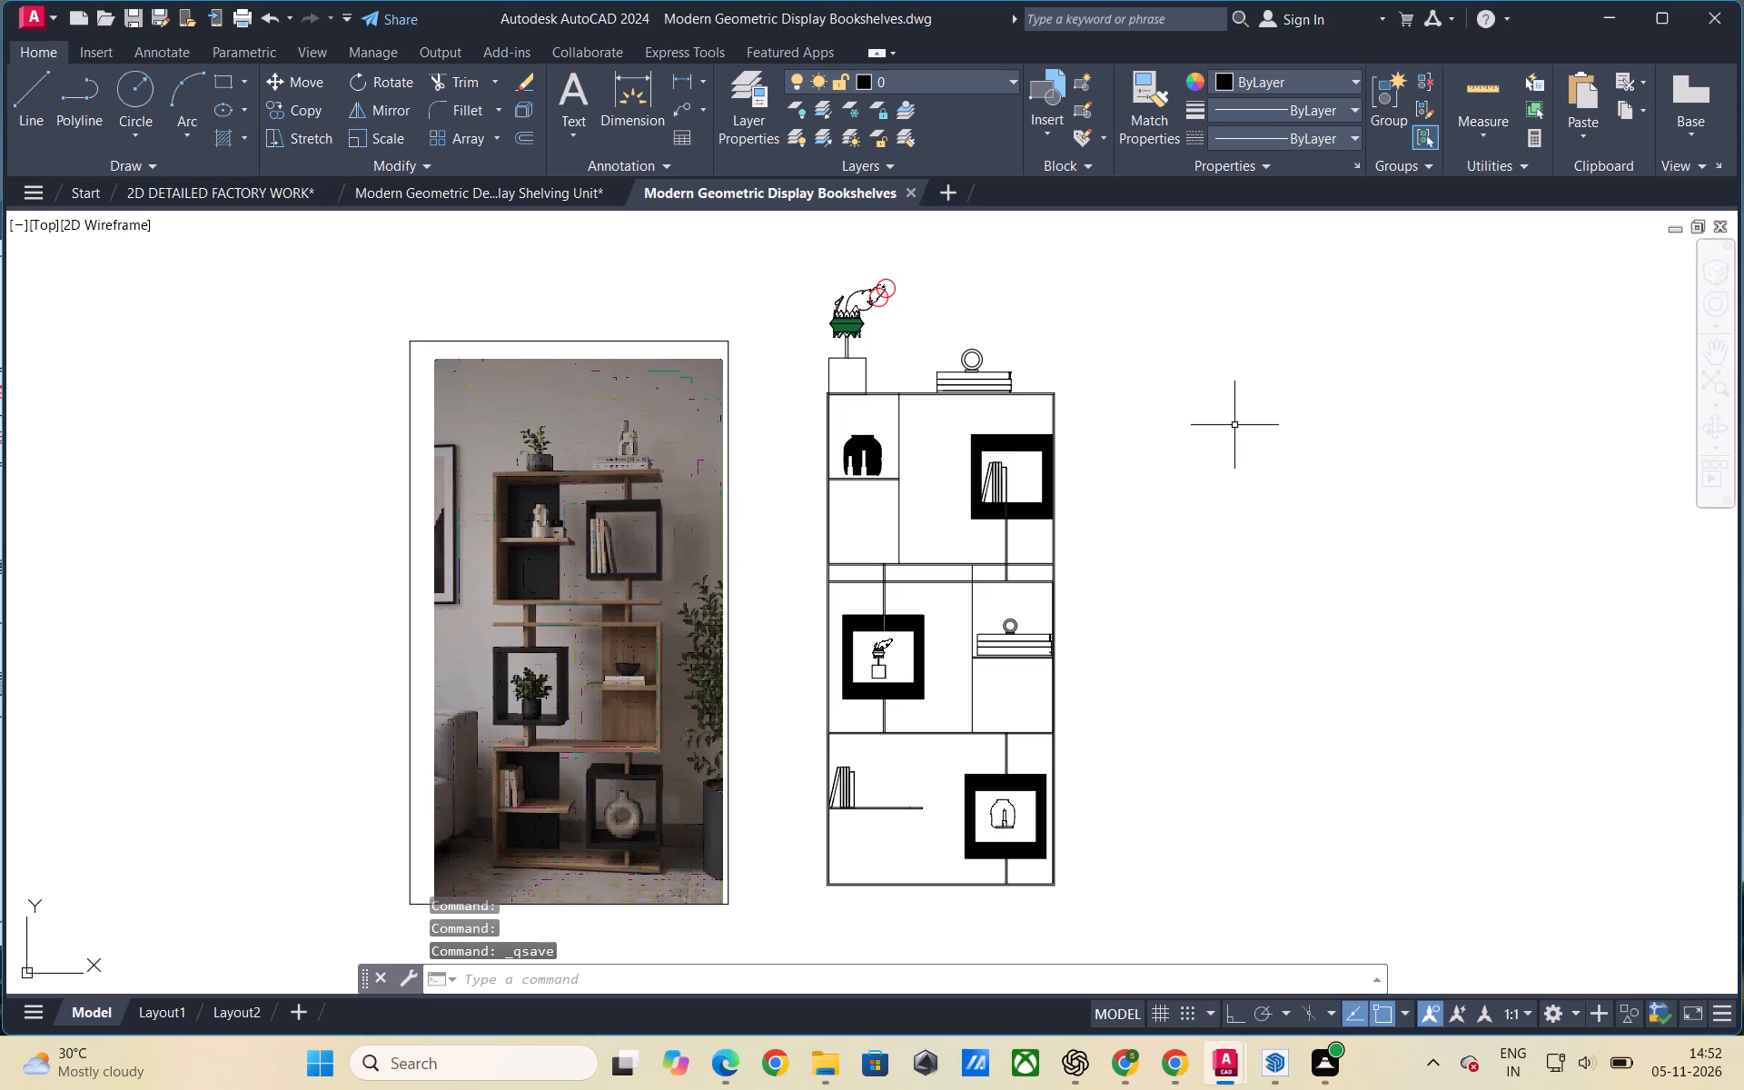
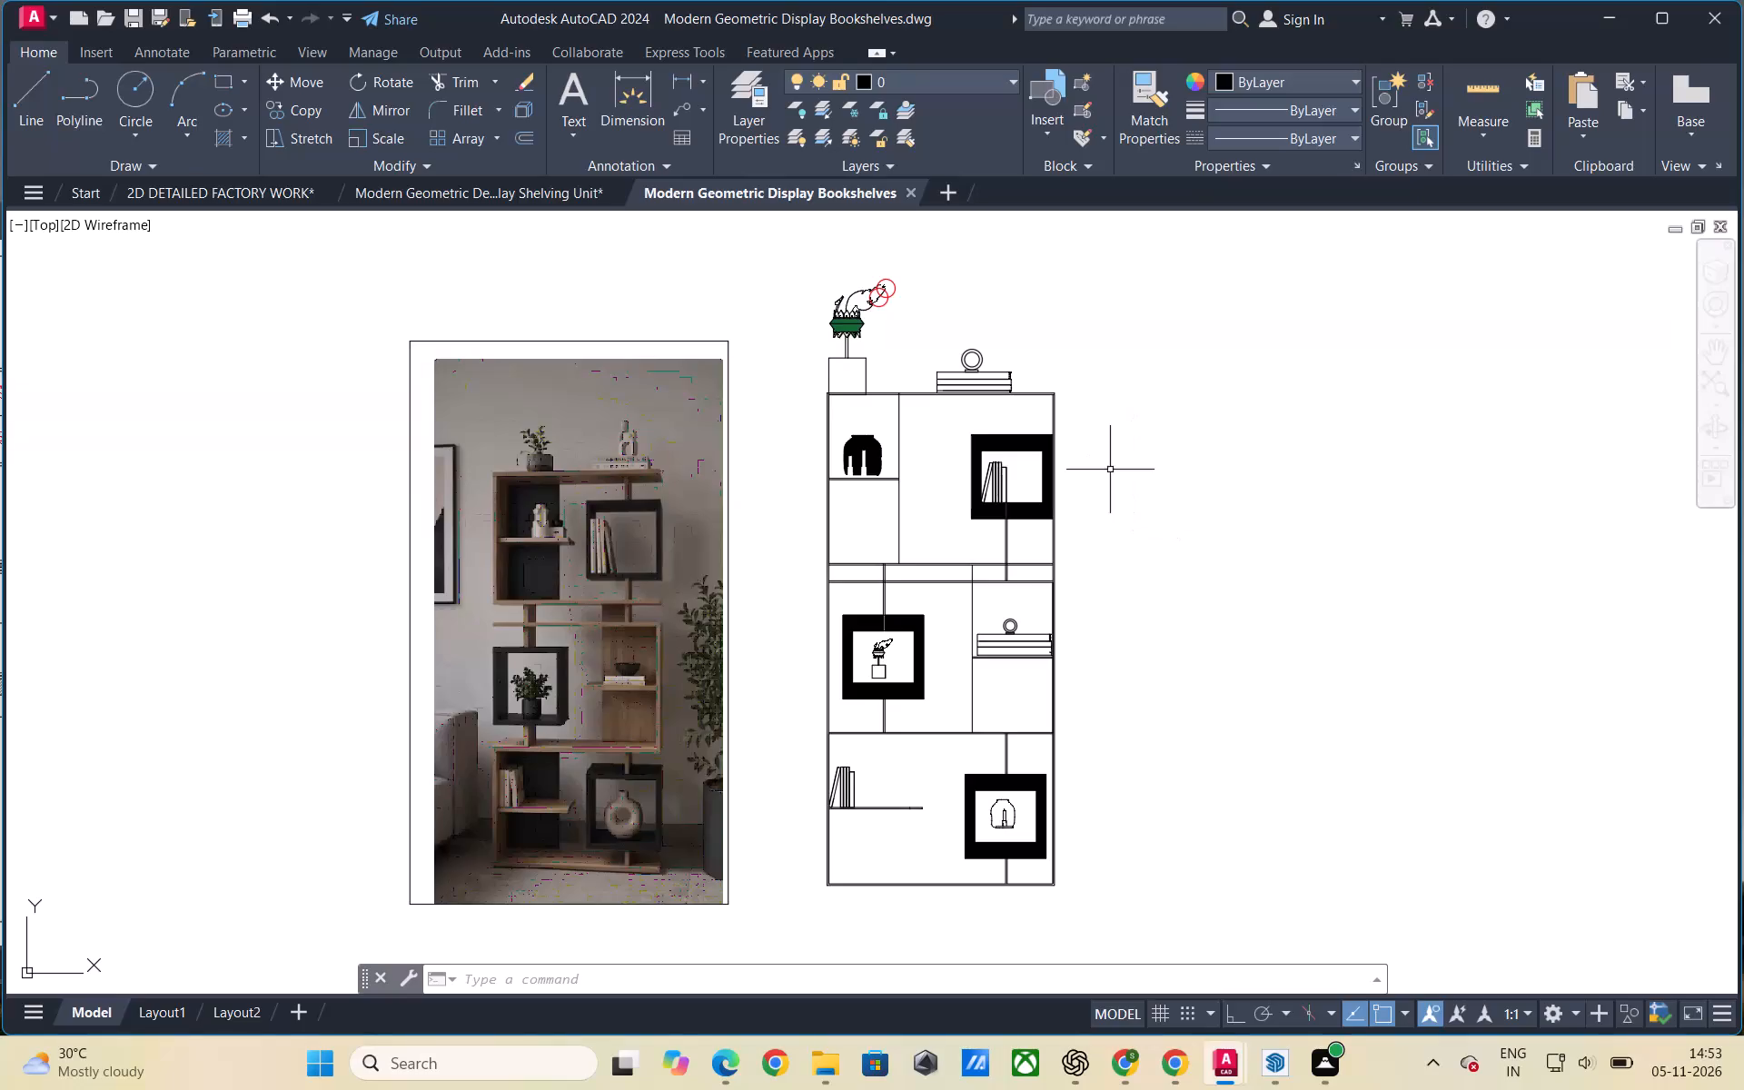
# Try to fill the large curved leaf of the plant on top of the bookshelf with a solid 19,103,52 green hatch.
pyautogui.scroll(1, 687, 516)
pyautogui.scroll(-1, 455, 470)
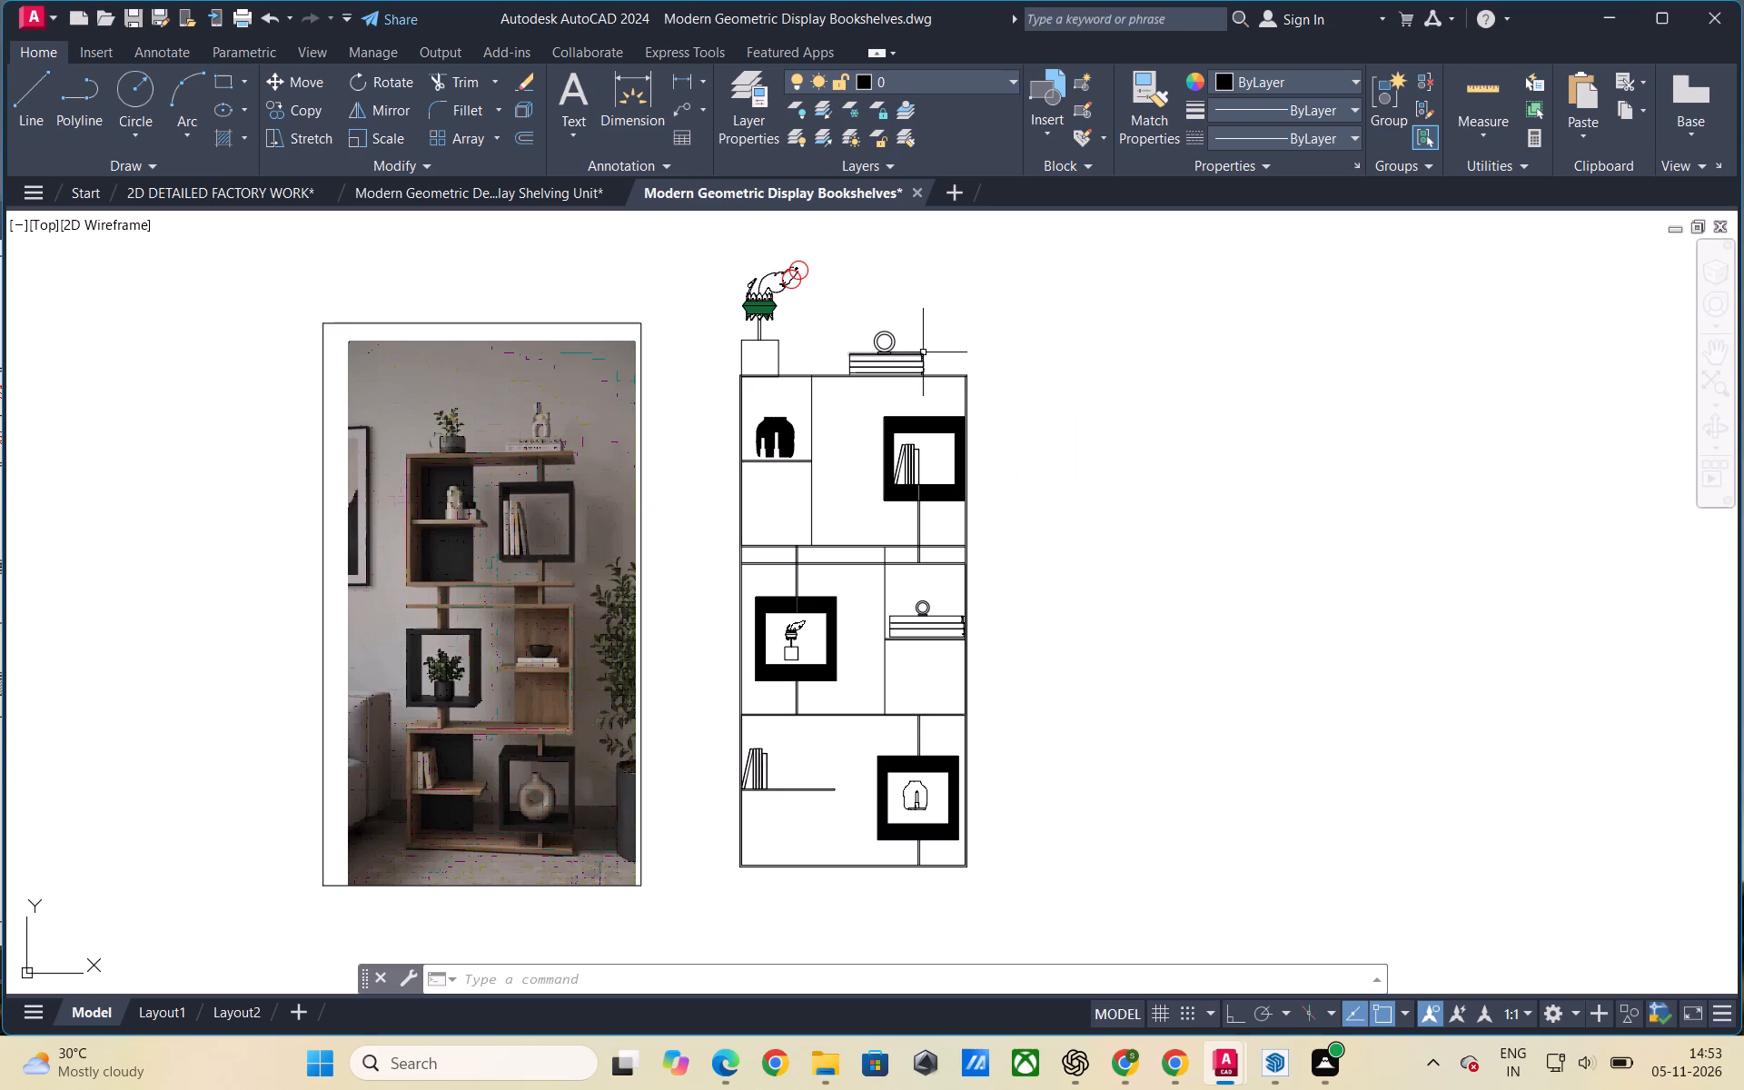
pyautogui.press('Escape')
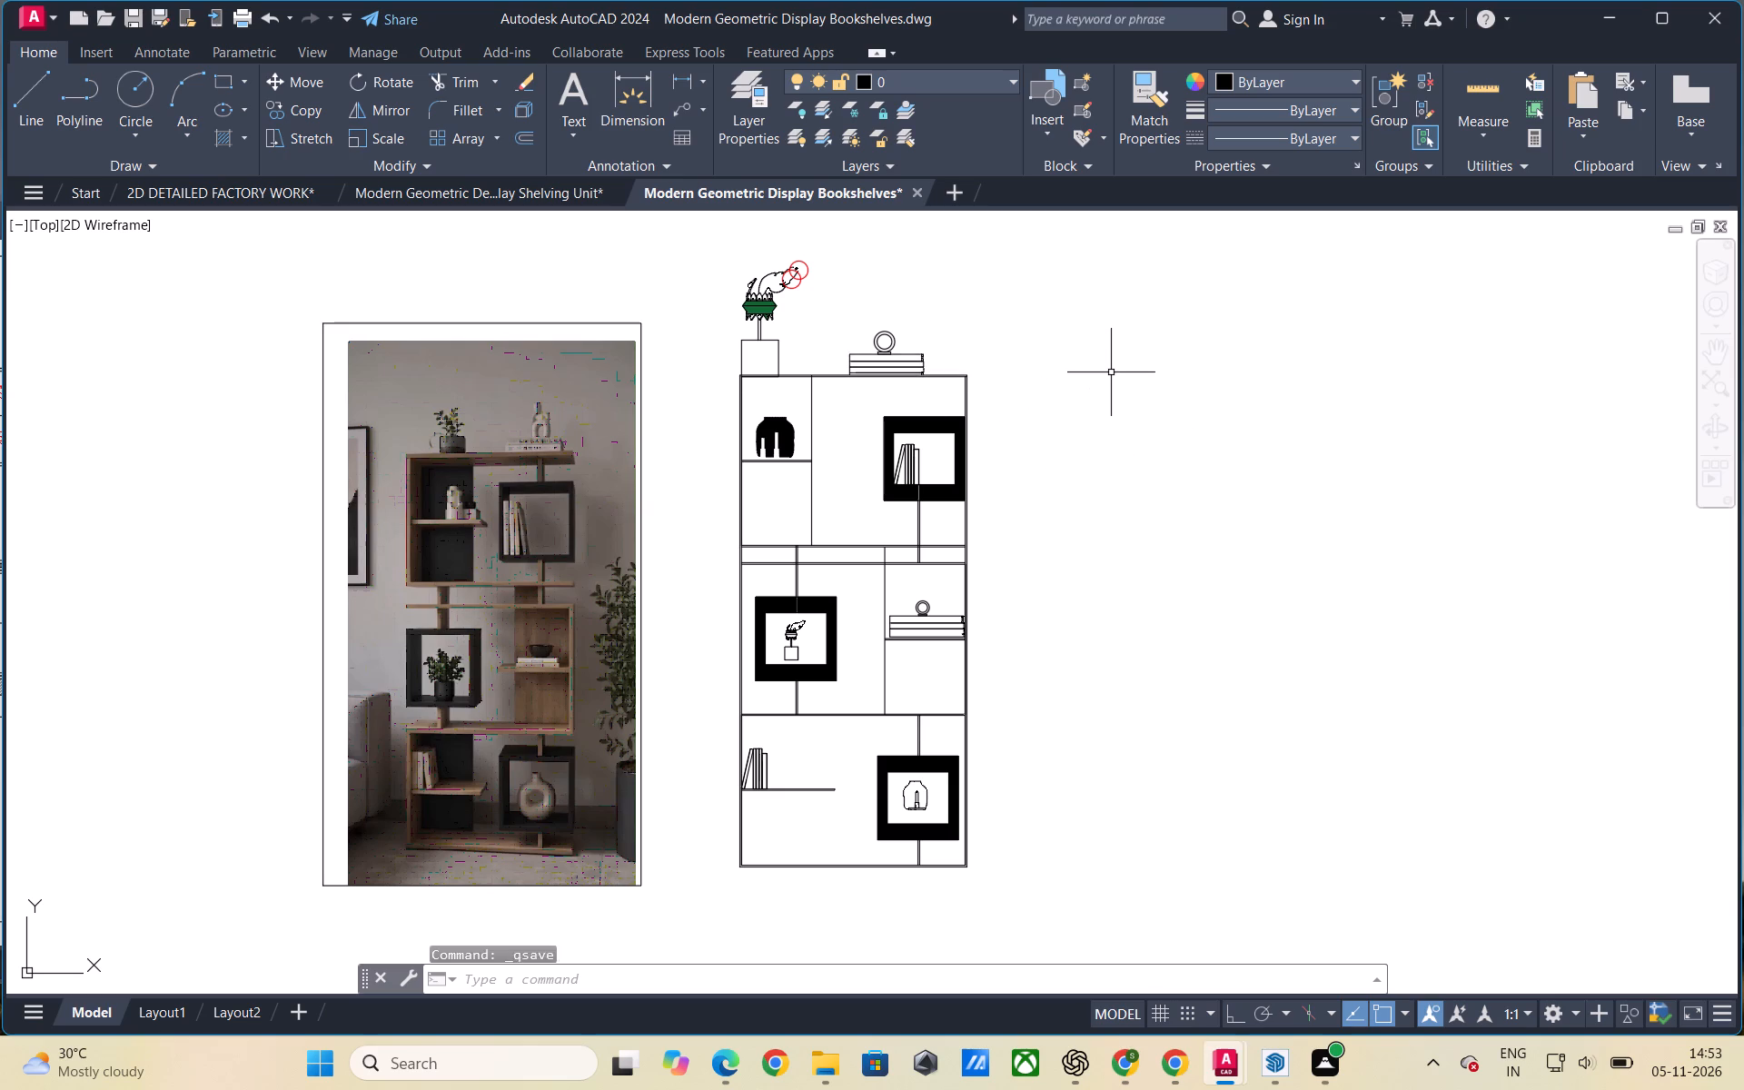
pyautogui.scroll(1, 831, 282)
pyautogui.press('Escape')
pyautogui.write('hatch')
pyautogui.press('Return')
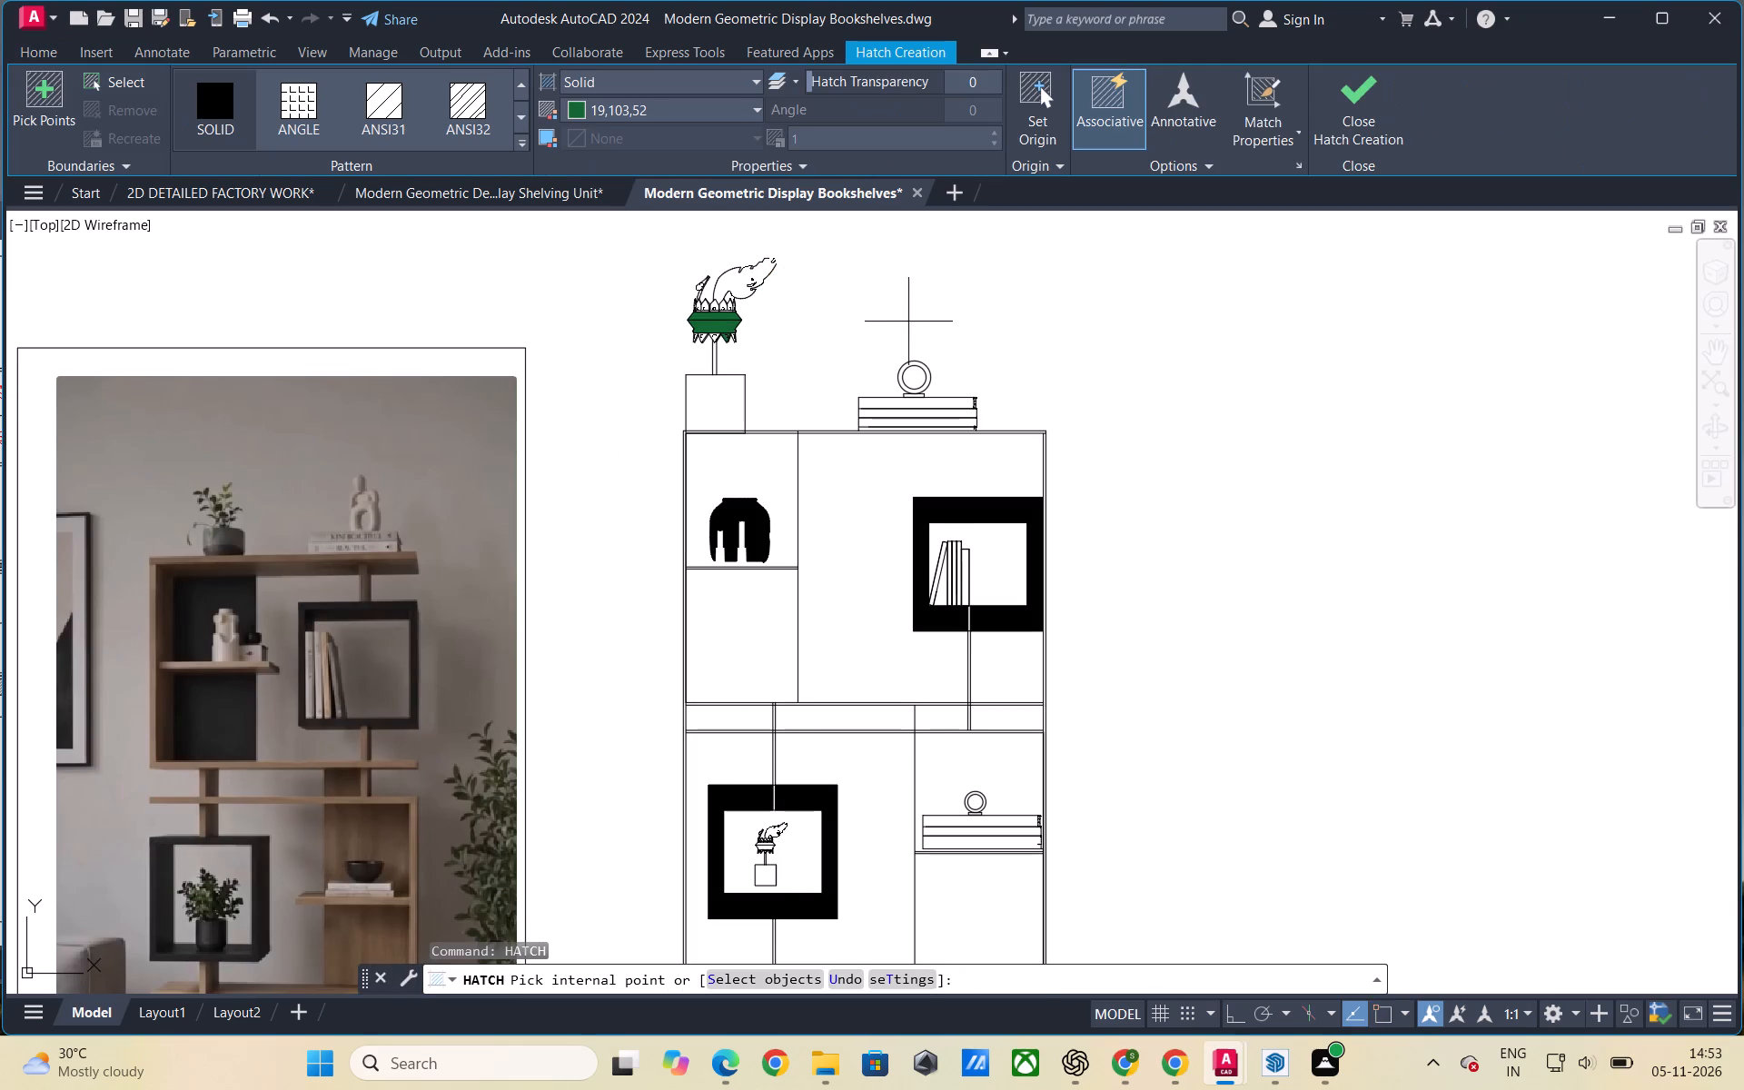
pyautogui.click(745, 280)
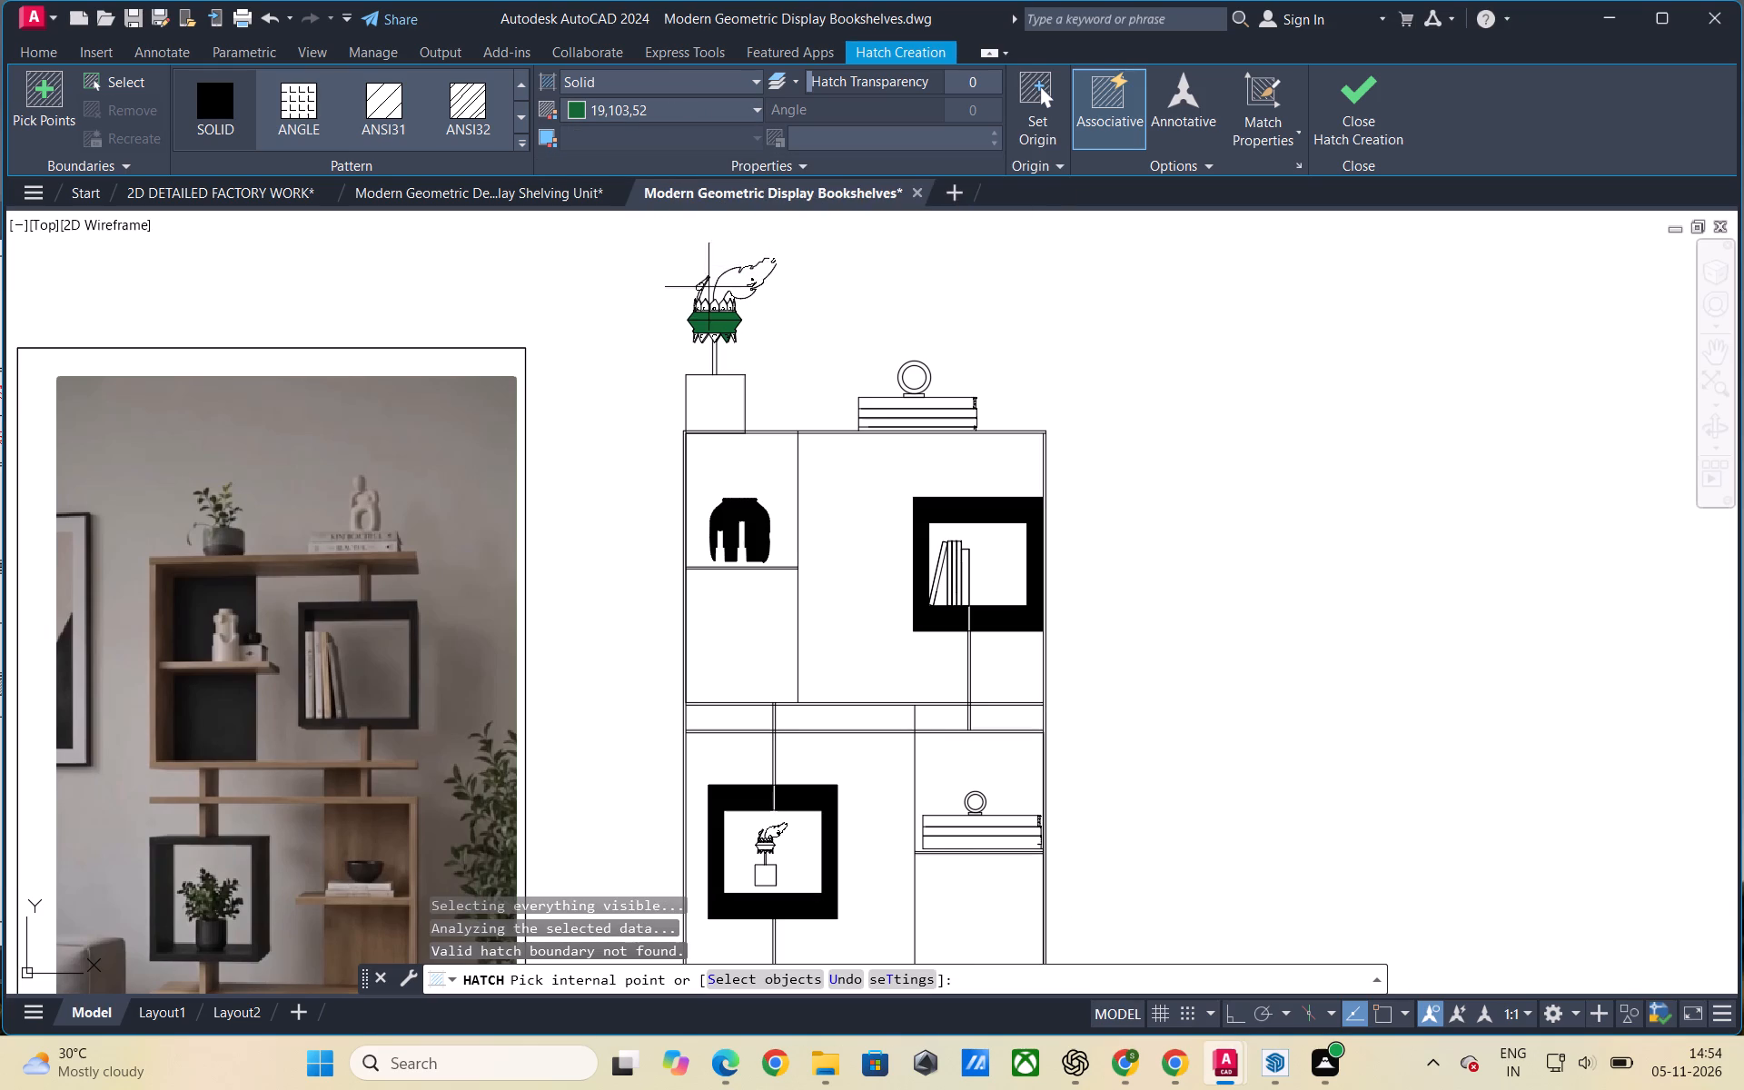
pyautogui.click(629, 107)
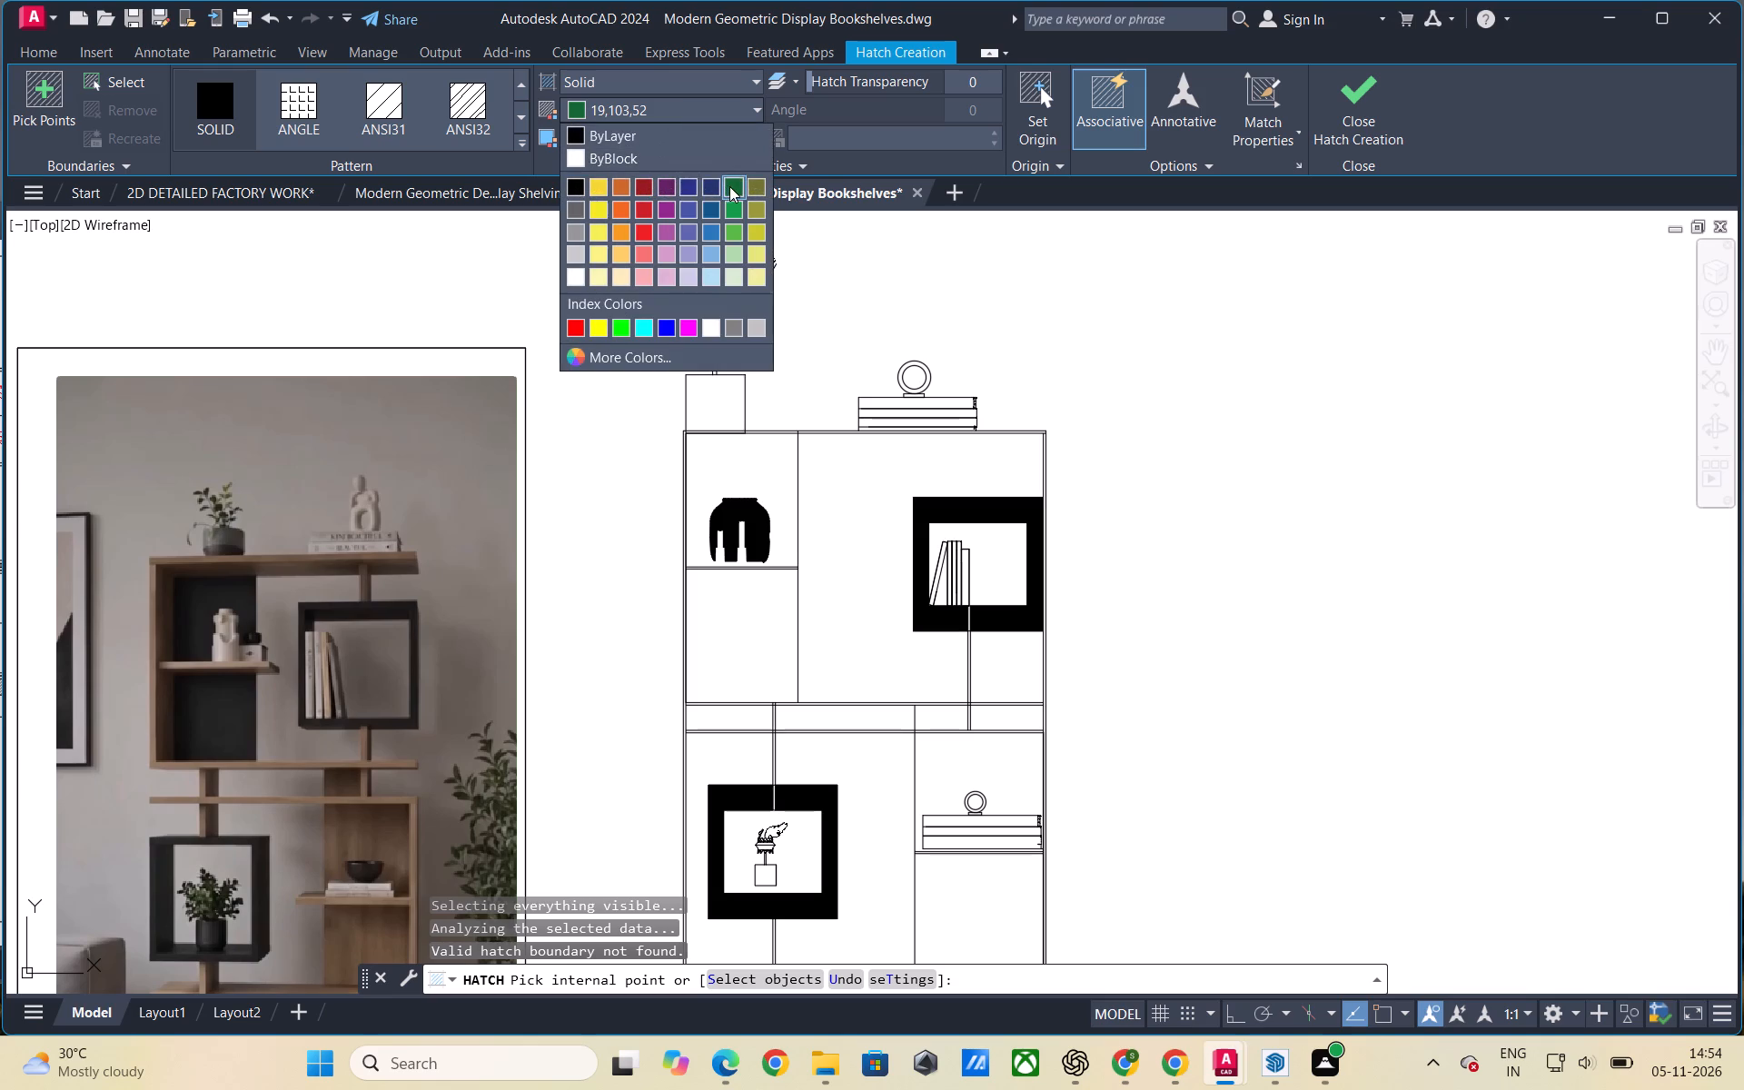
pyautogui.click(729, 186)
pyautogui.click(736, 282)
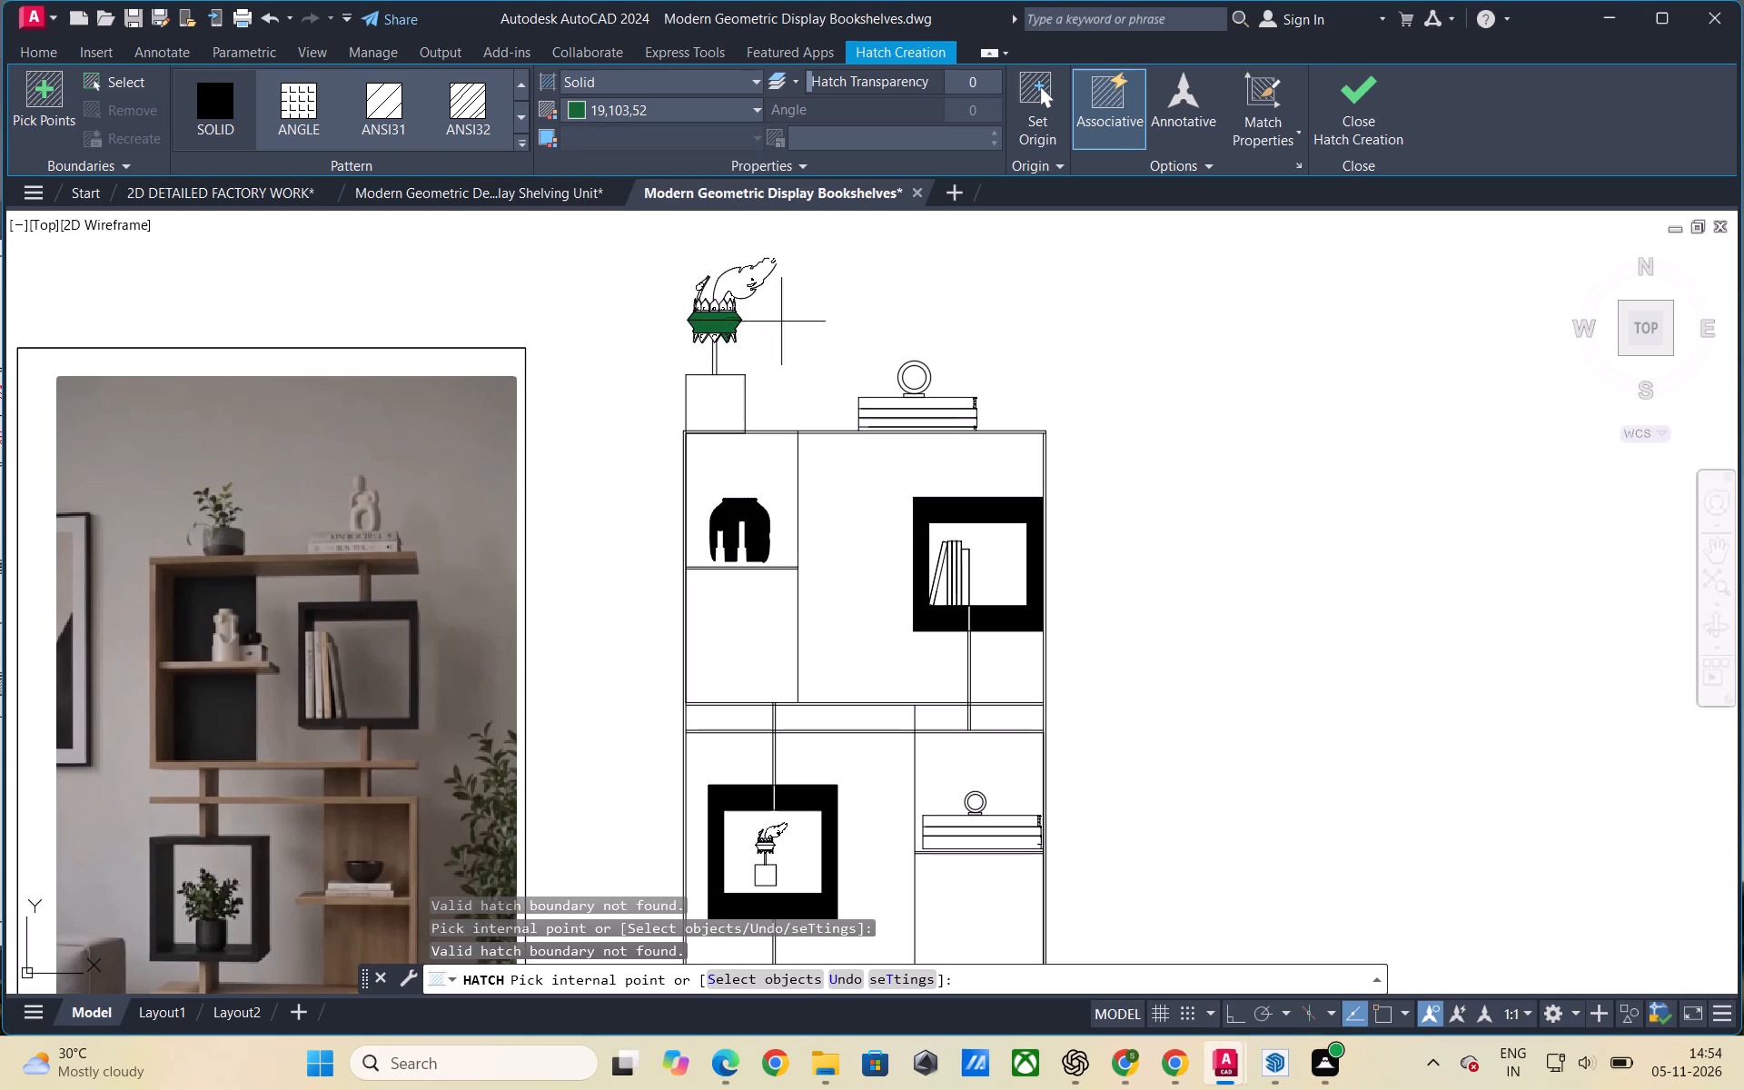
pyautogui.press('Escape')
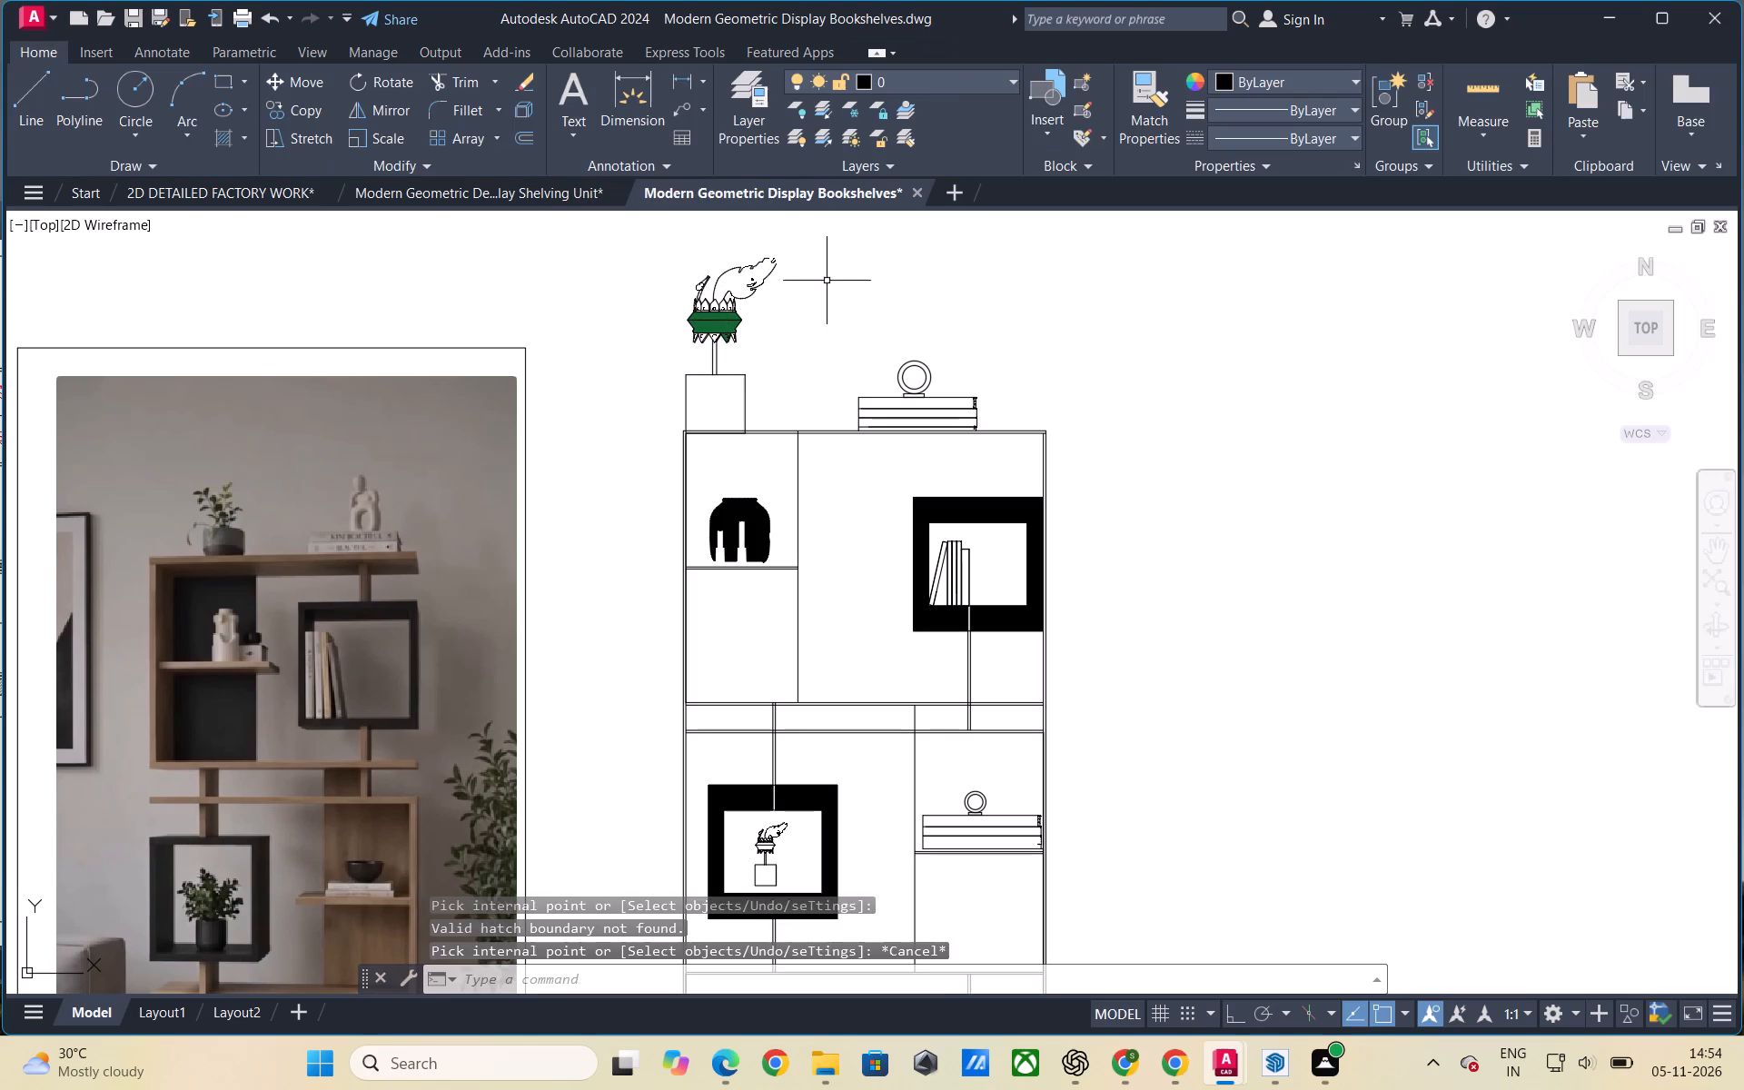
# Fill the small leaf of the top plant with a solid 19,103,52 green hatch, and try the pointed rim above its pot.
pyautogui.press('Escape')
pyautogui.write('hatch')
pyautogui.press('Return')
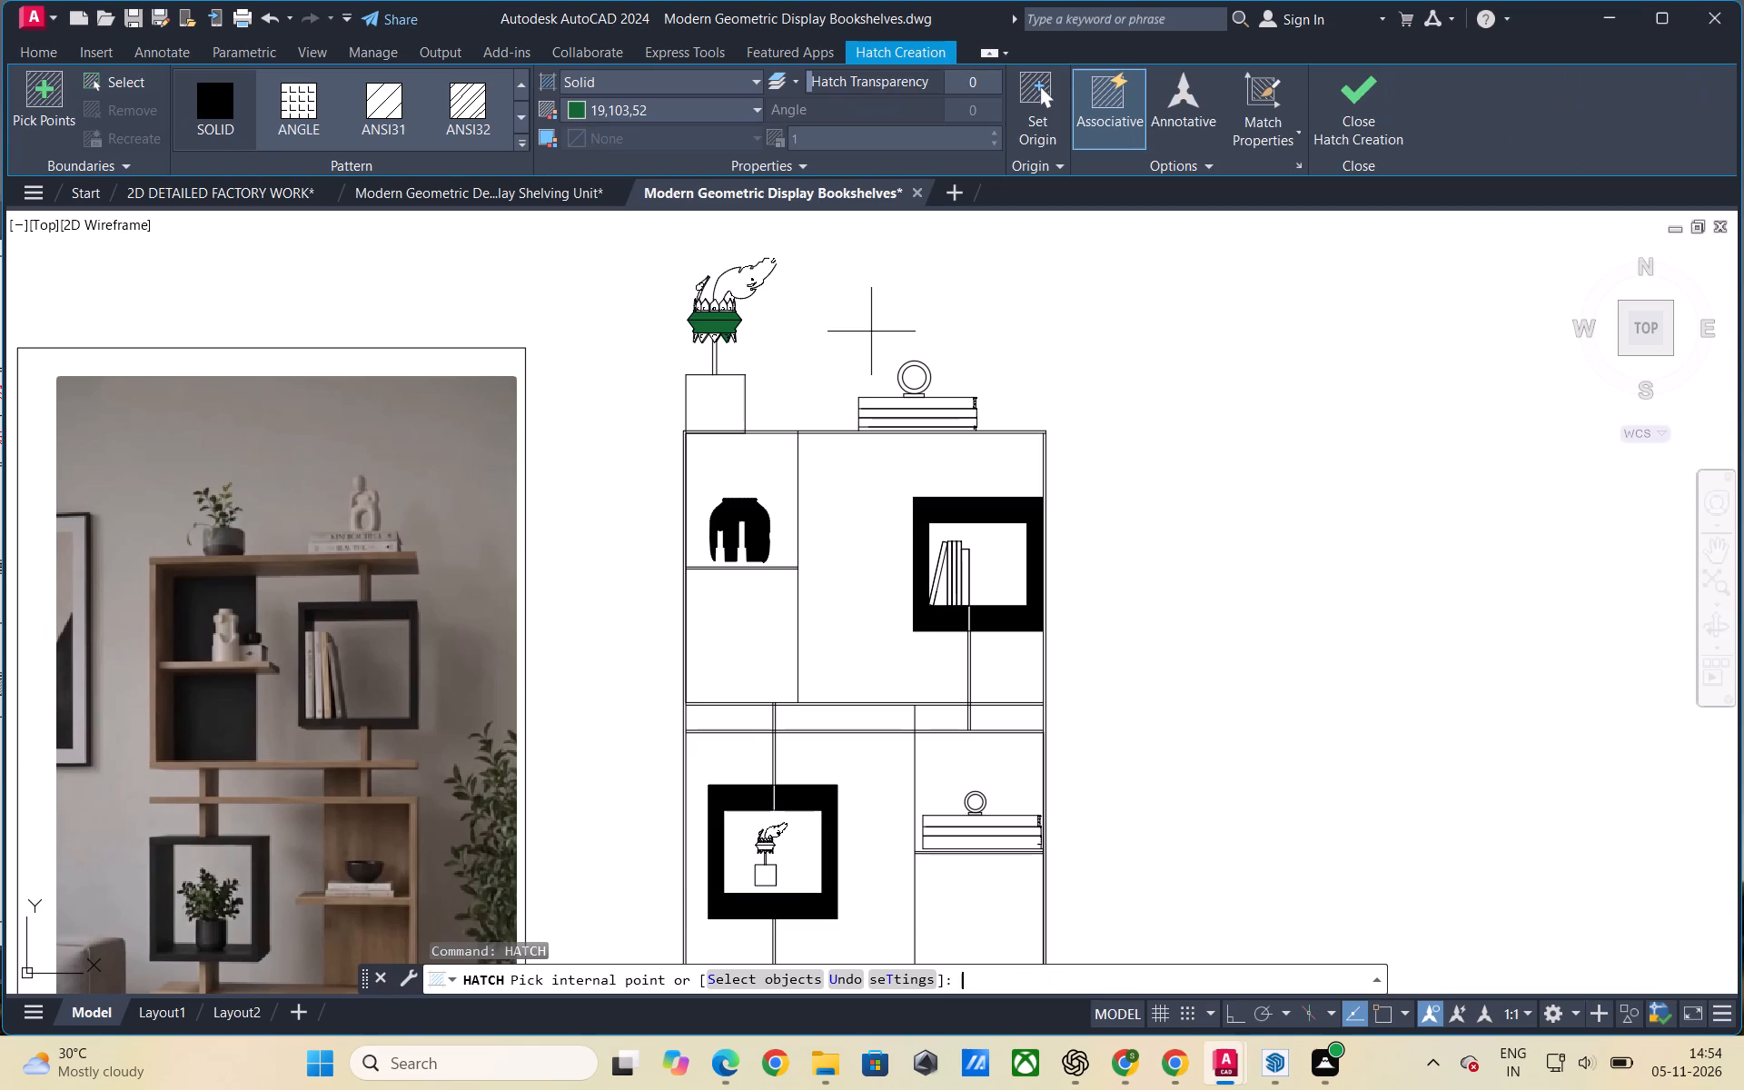
pyautogui.click(738, 289)
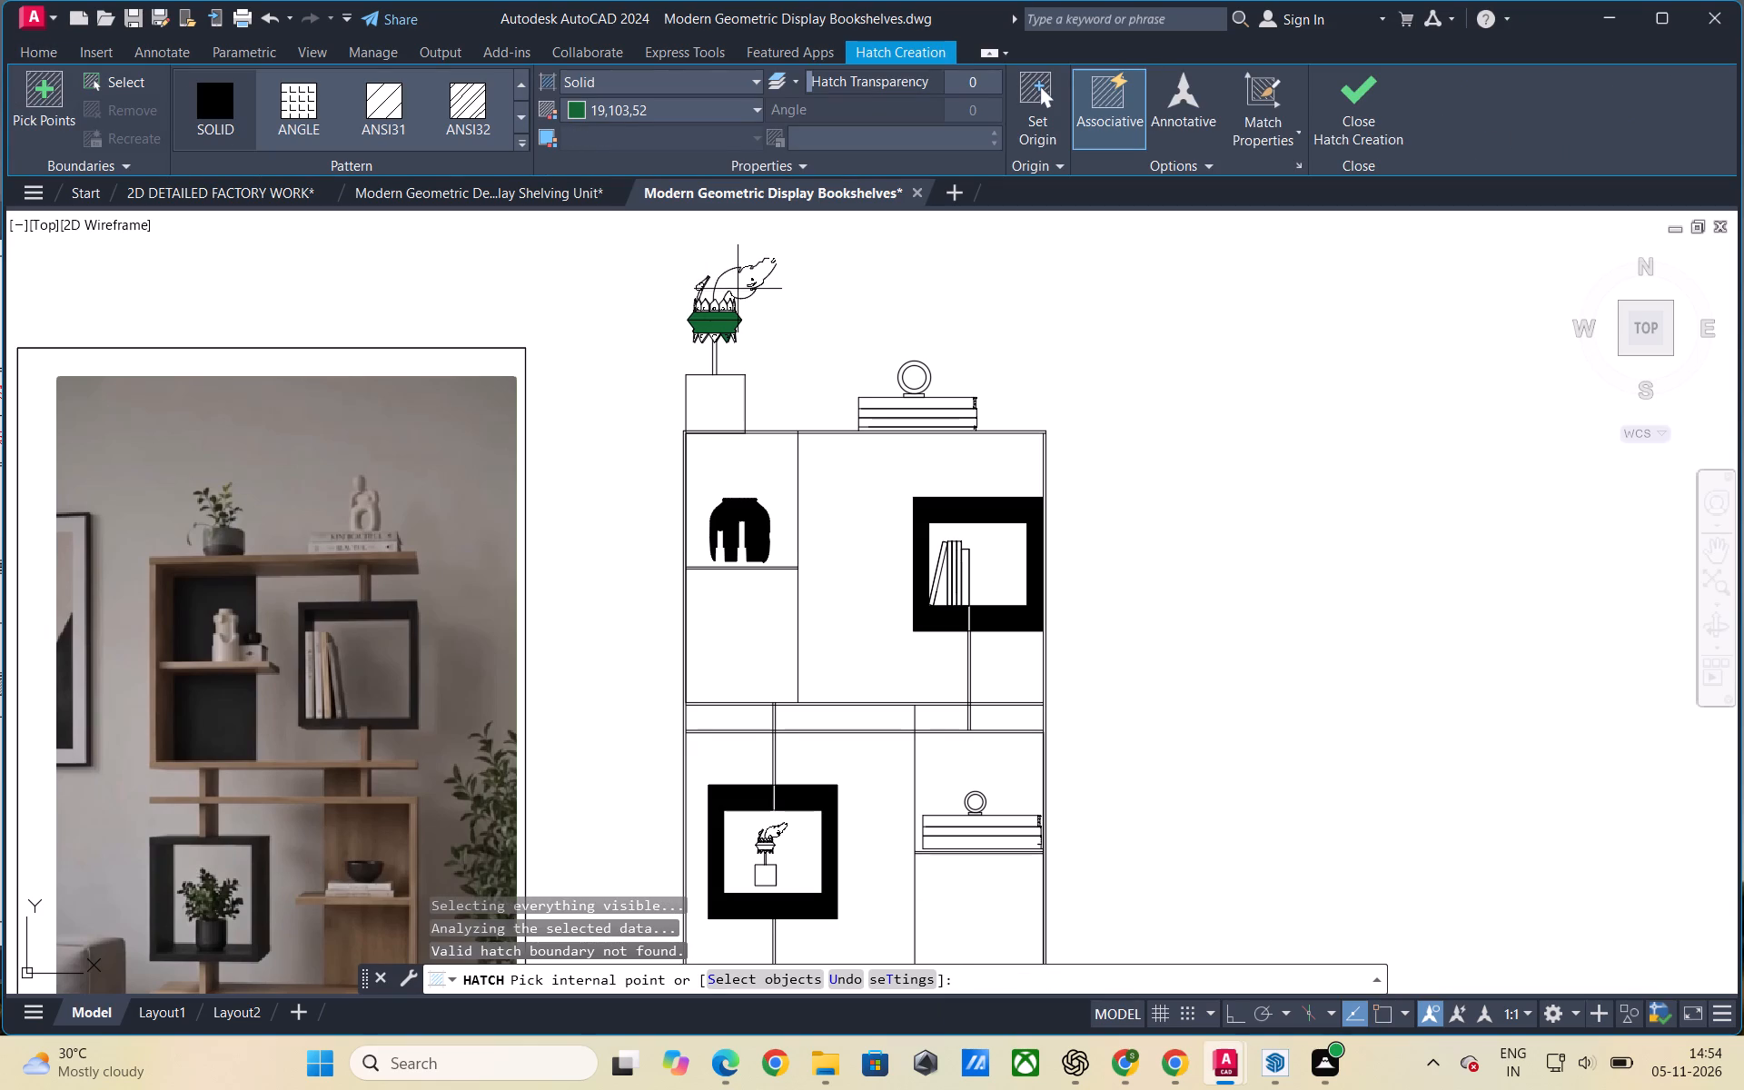
pyautogui.scroll(-1, 750, 434)
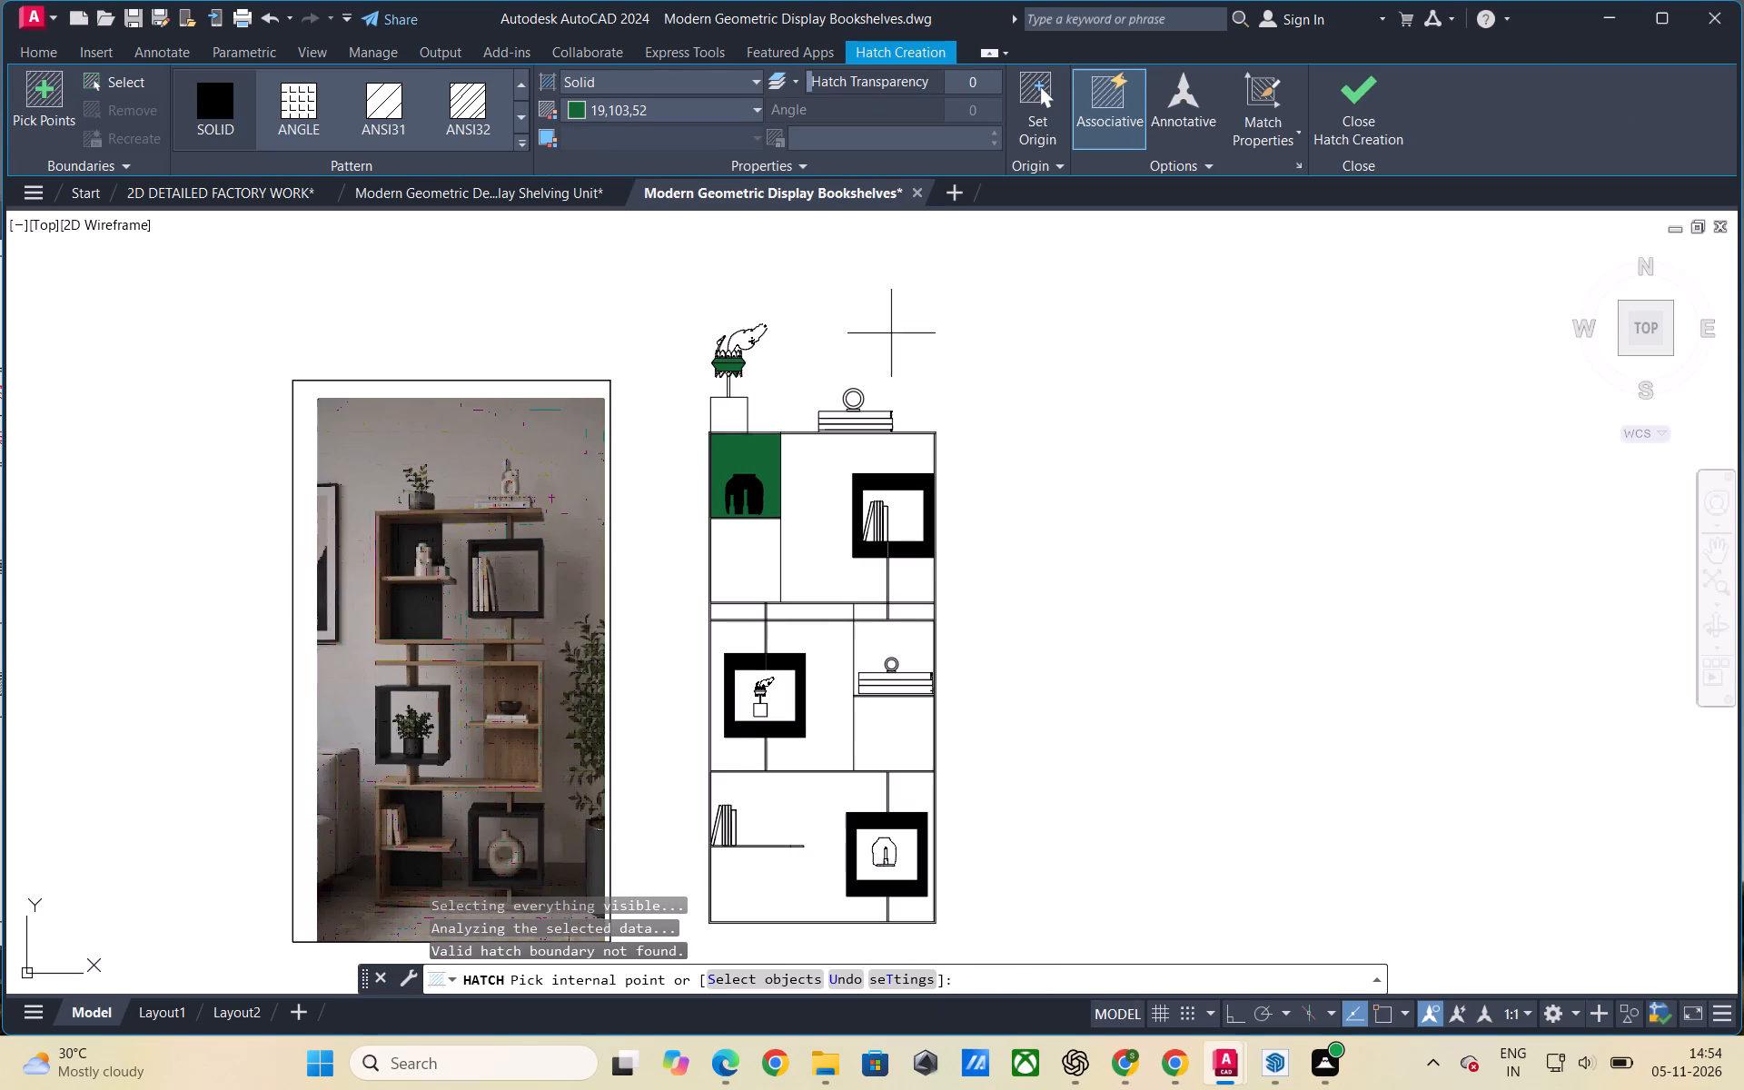
pyautogui.scroll(4, 729, 343)
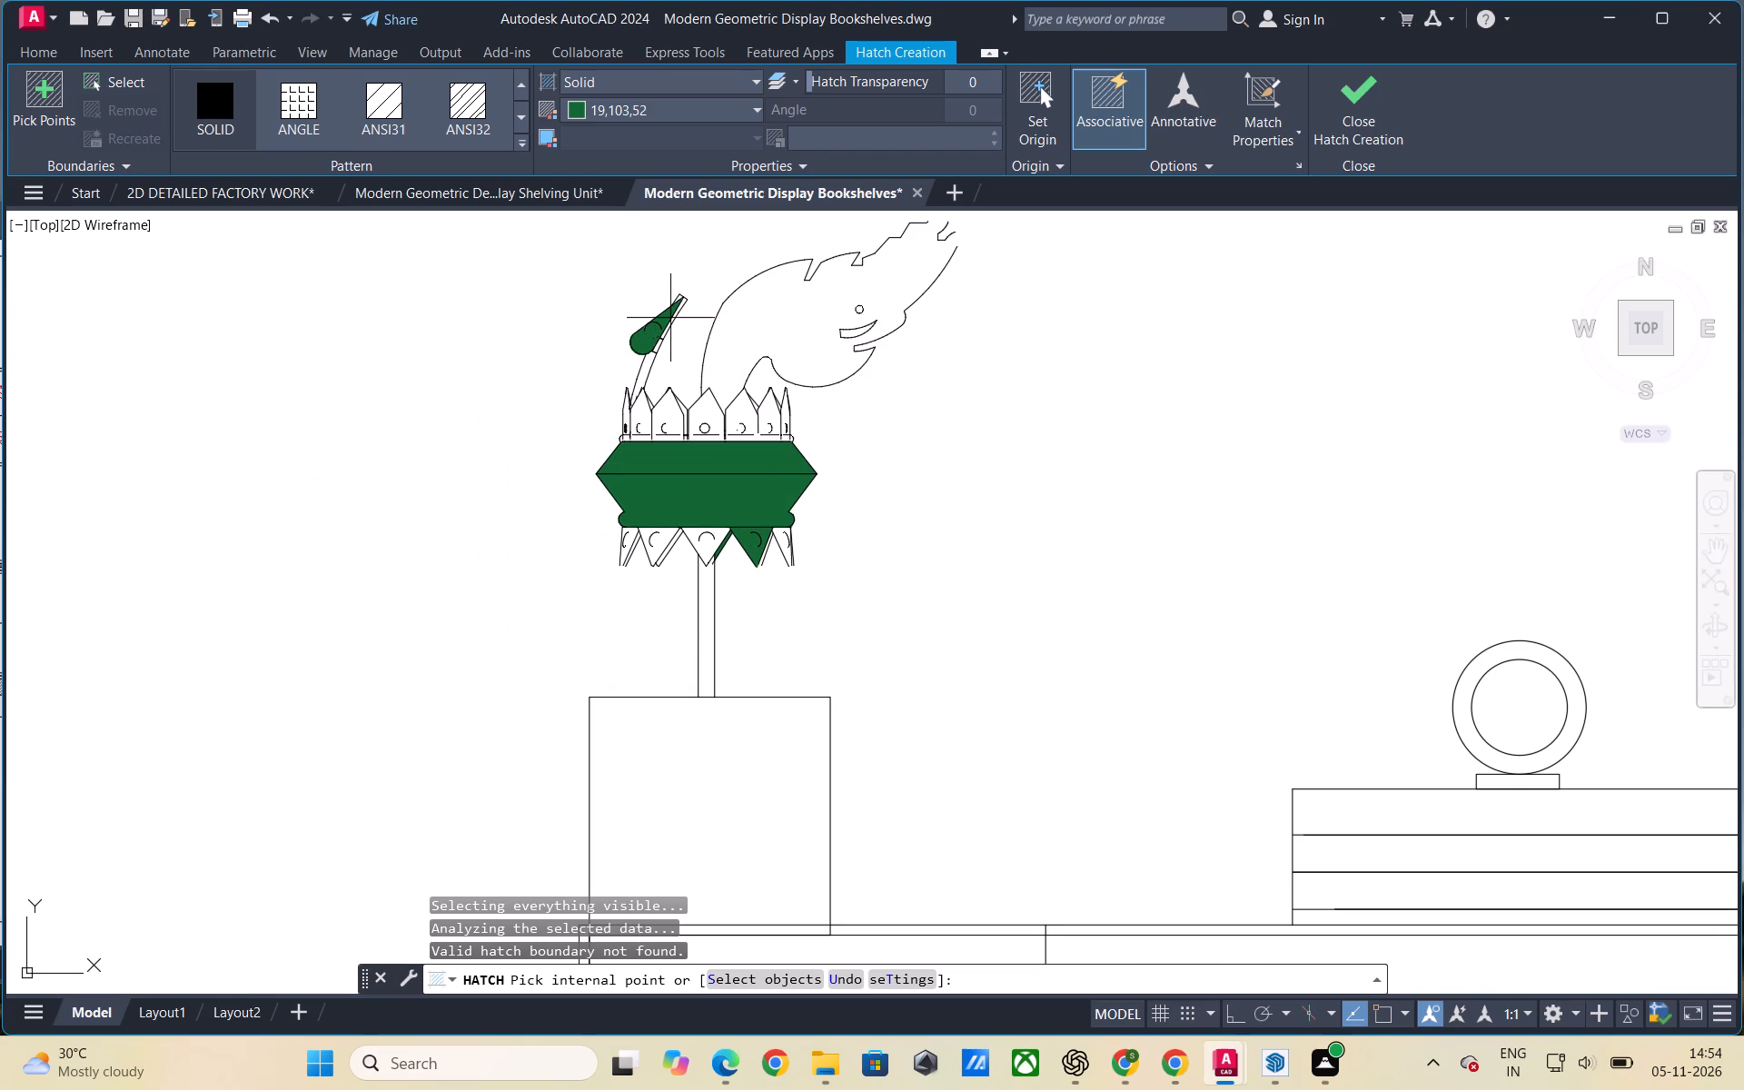
pyautogui.click(670, 318)
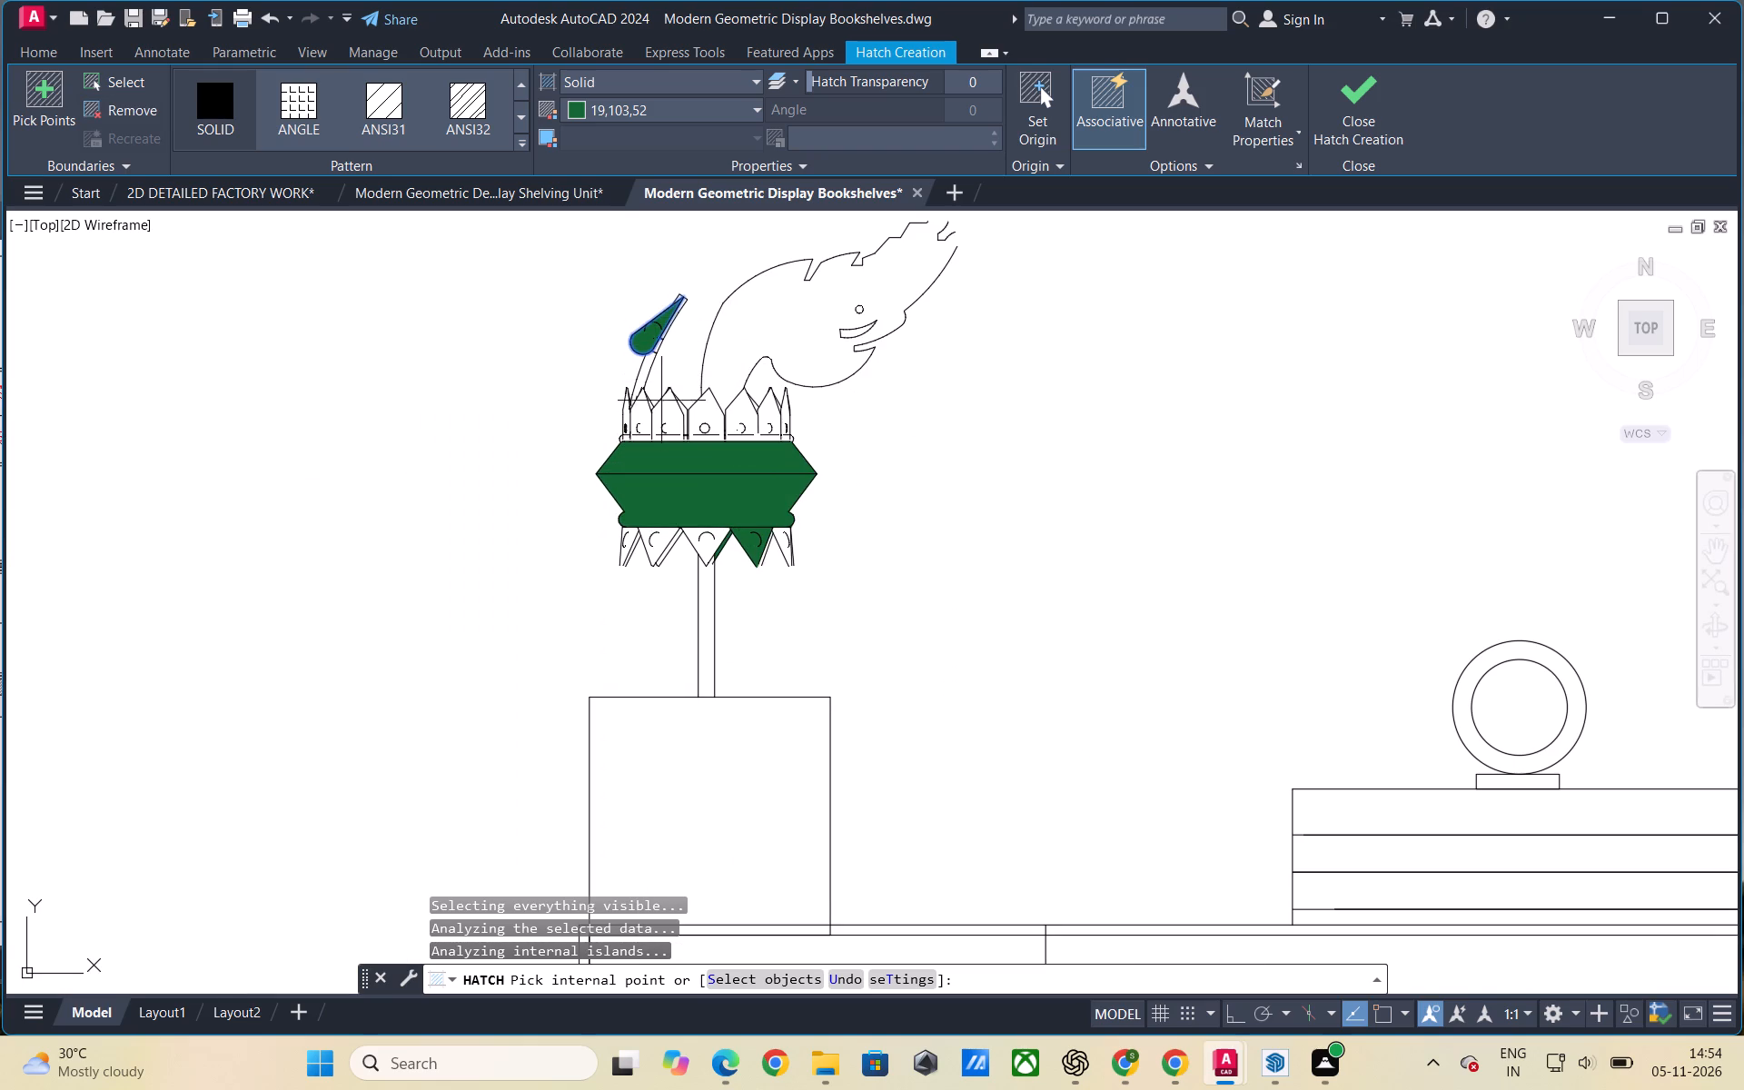
pyautogui.click(679, 418)
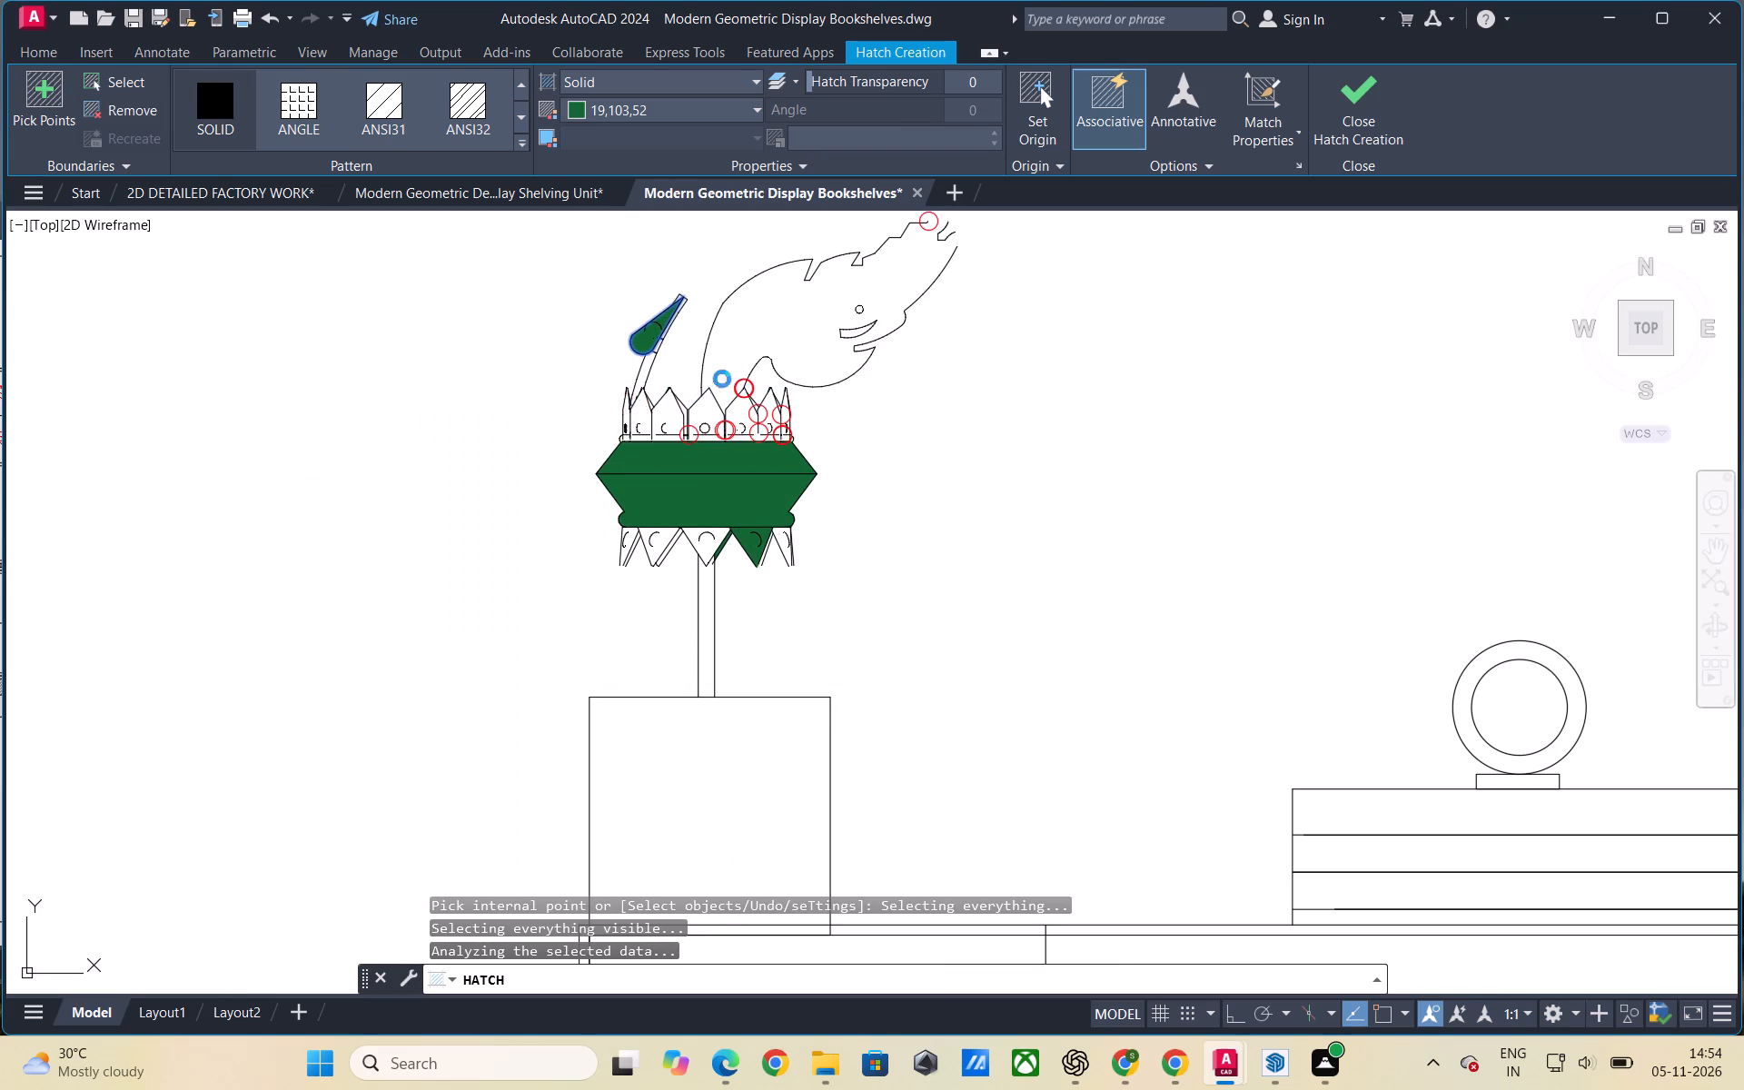
pyautogui.click(1128, 350)
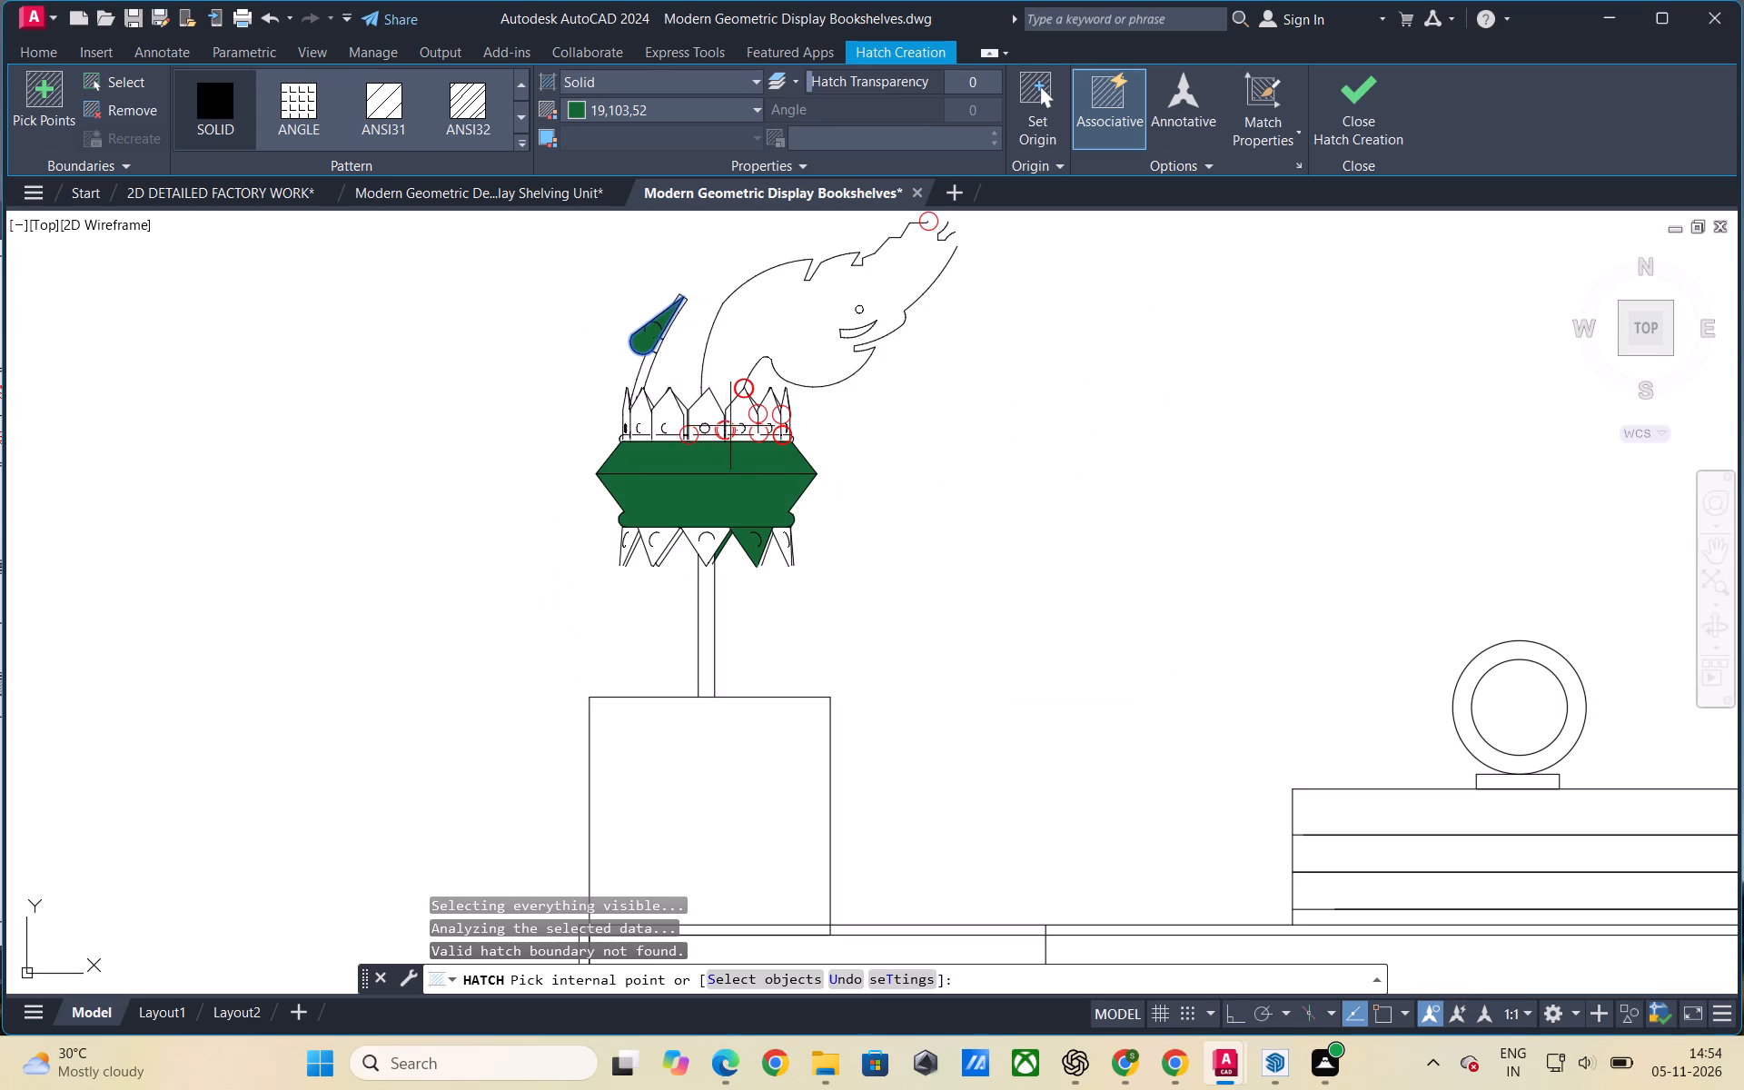
pyautogui.scroll(-2, 727, 428)
pyautogui.press('Escape')
pyautogui.scroll(-2, 670, 403)
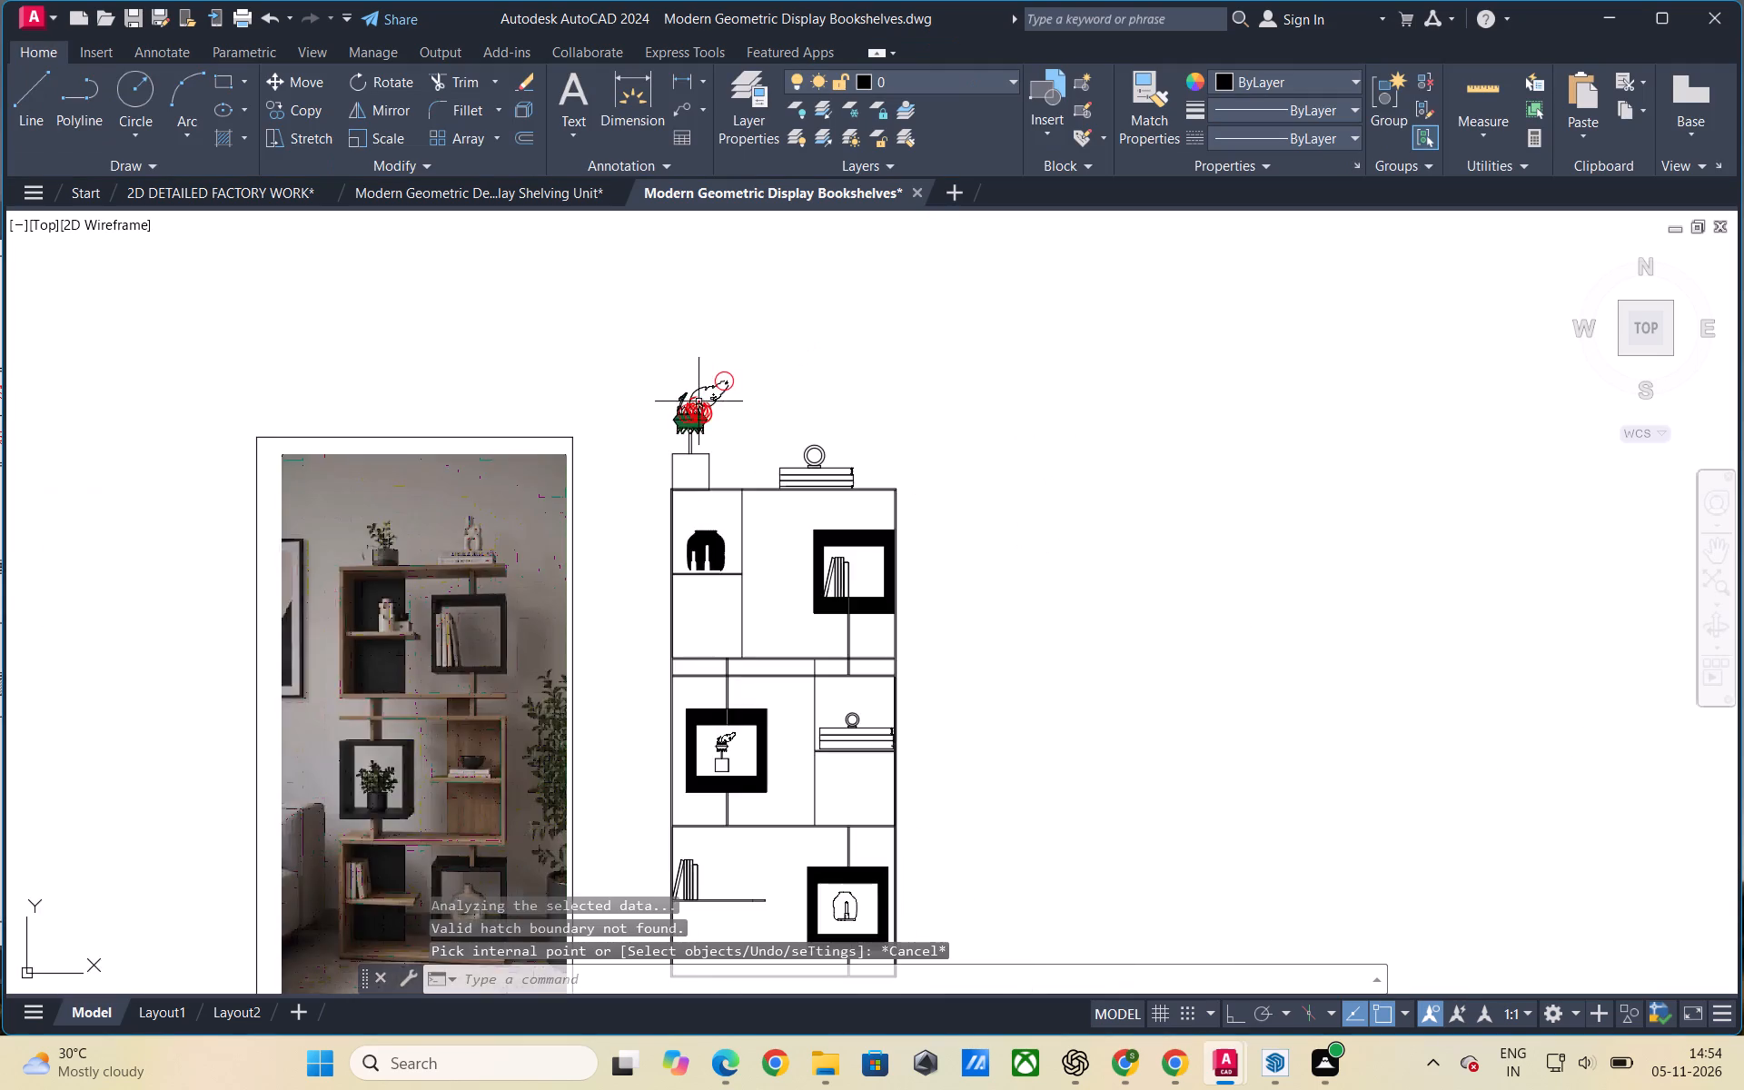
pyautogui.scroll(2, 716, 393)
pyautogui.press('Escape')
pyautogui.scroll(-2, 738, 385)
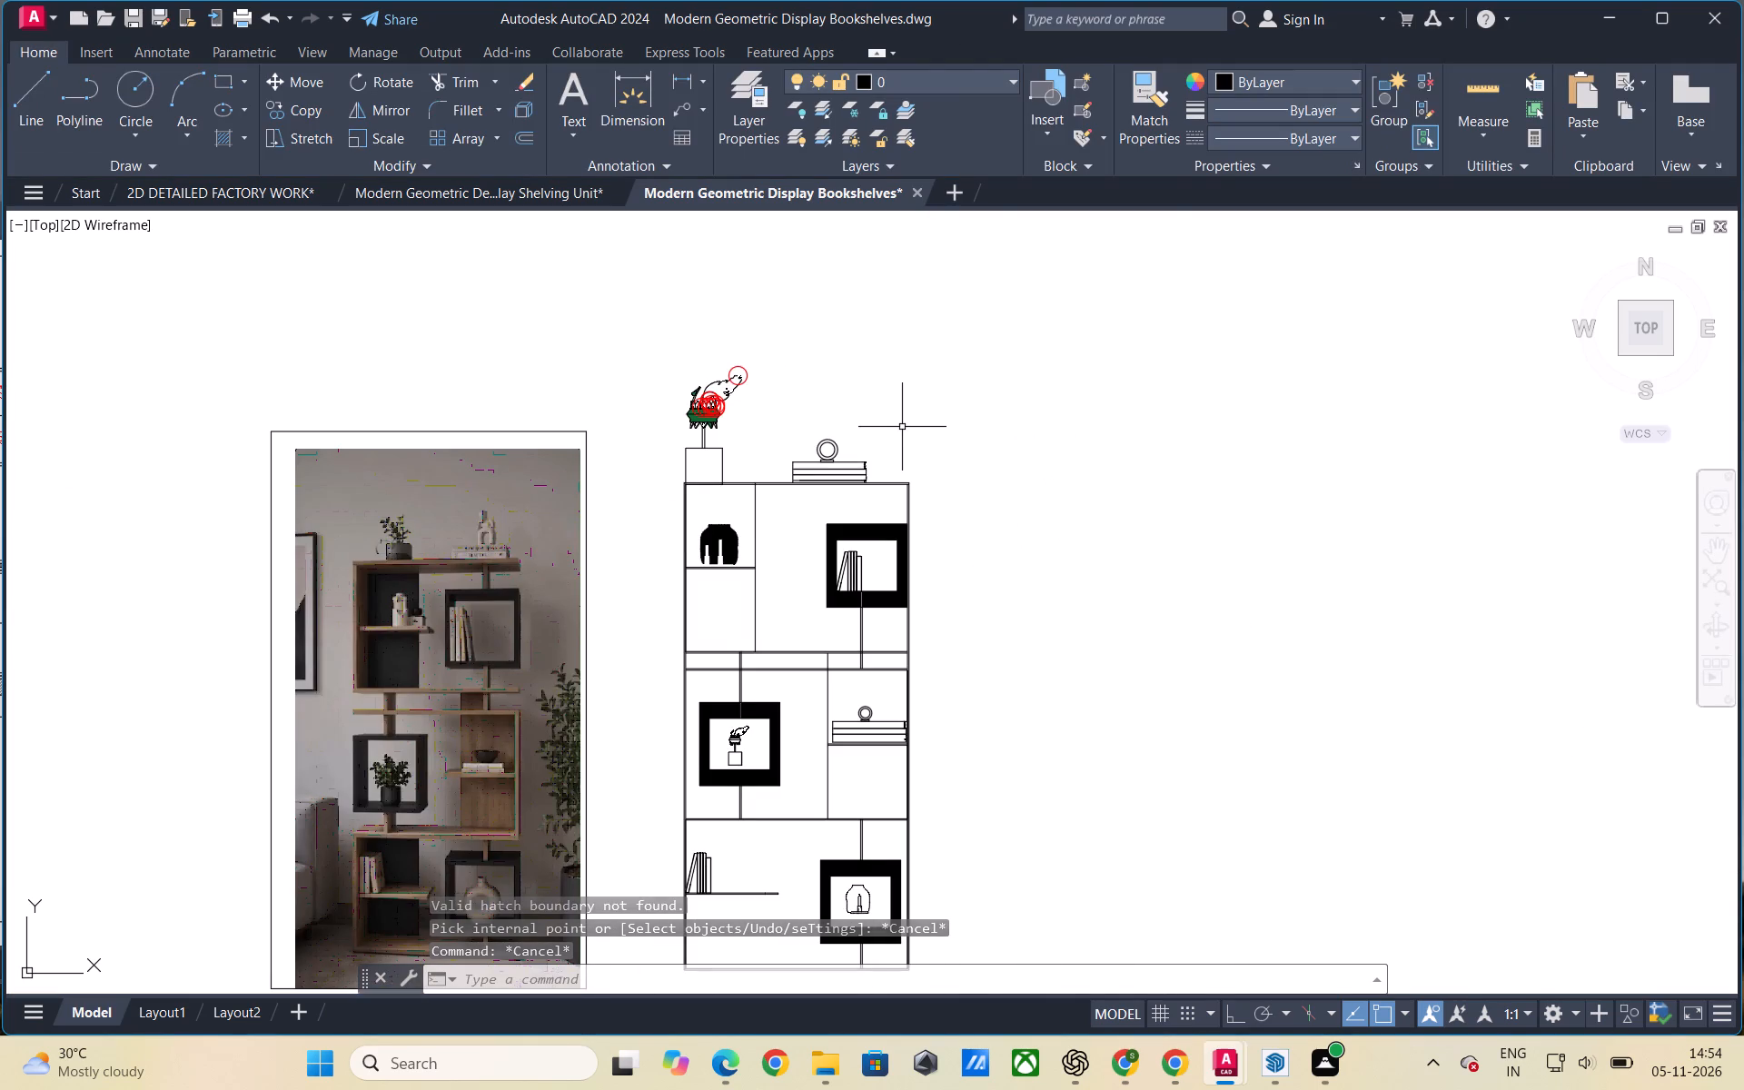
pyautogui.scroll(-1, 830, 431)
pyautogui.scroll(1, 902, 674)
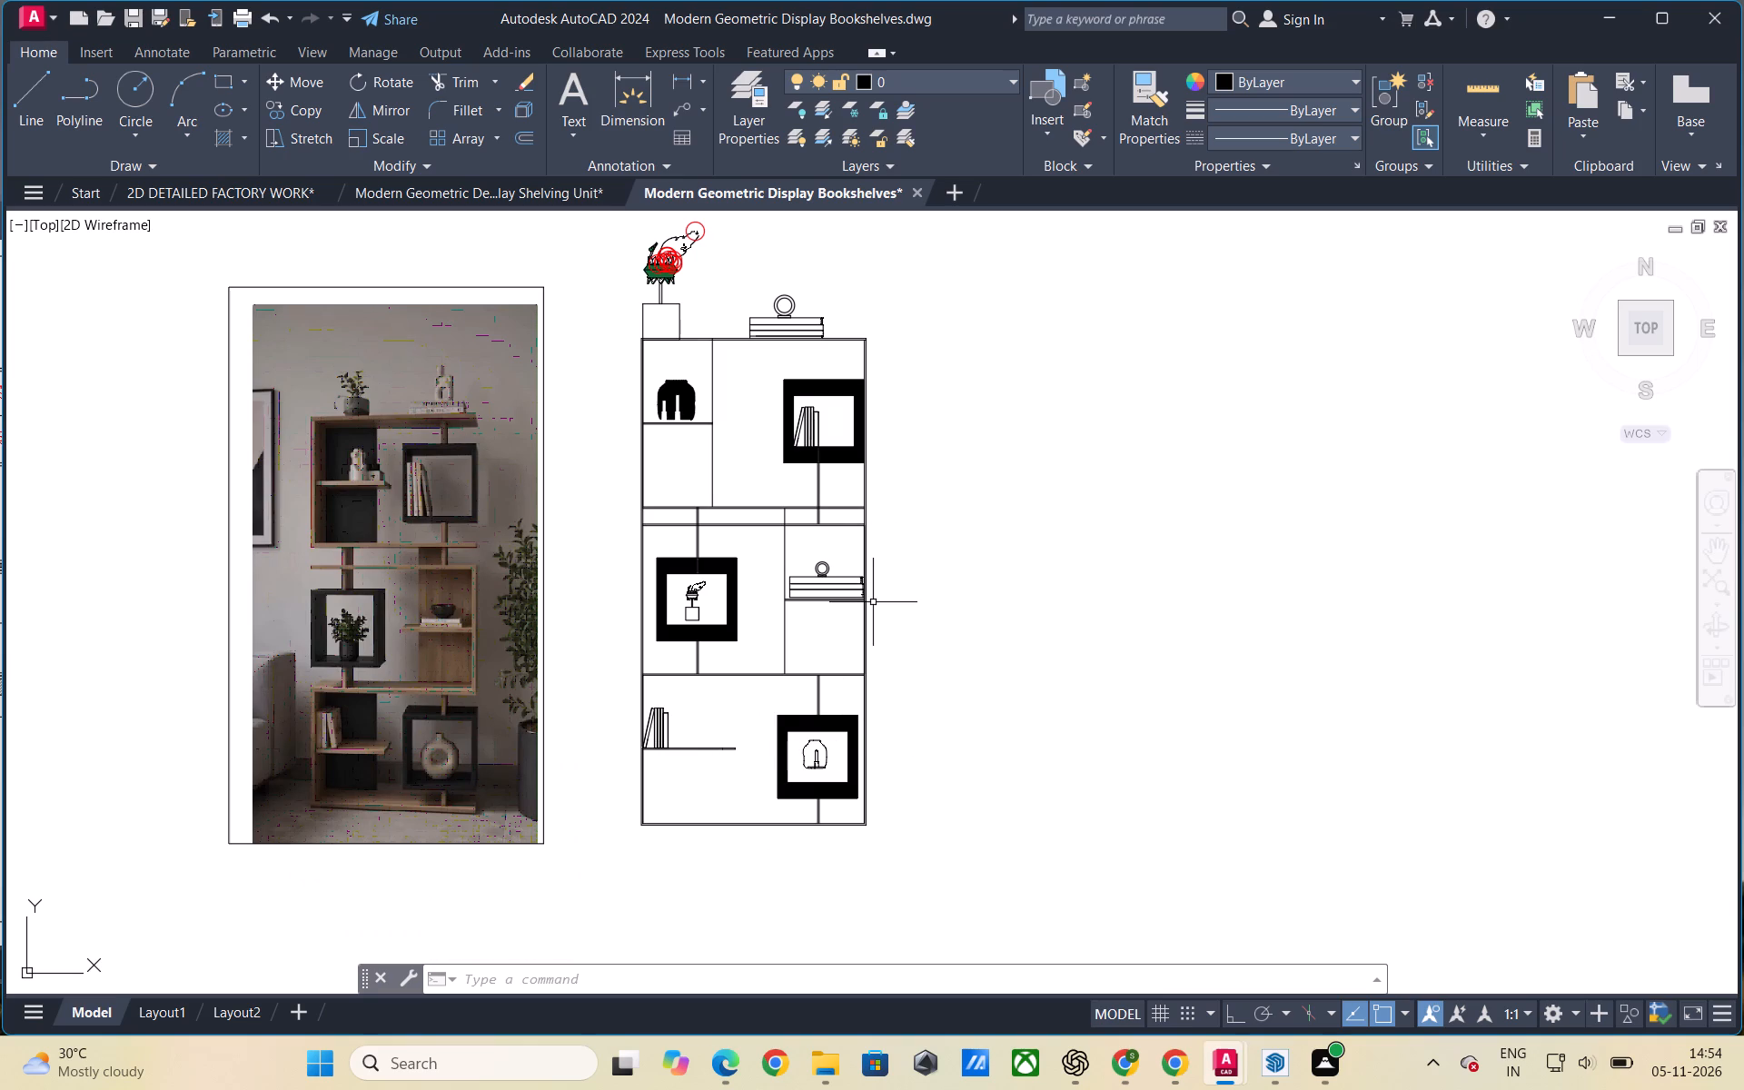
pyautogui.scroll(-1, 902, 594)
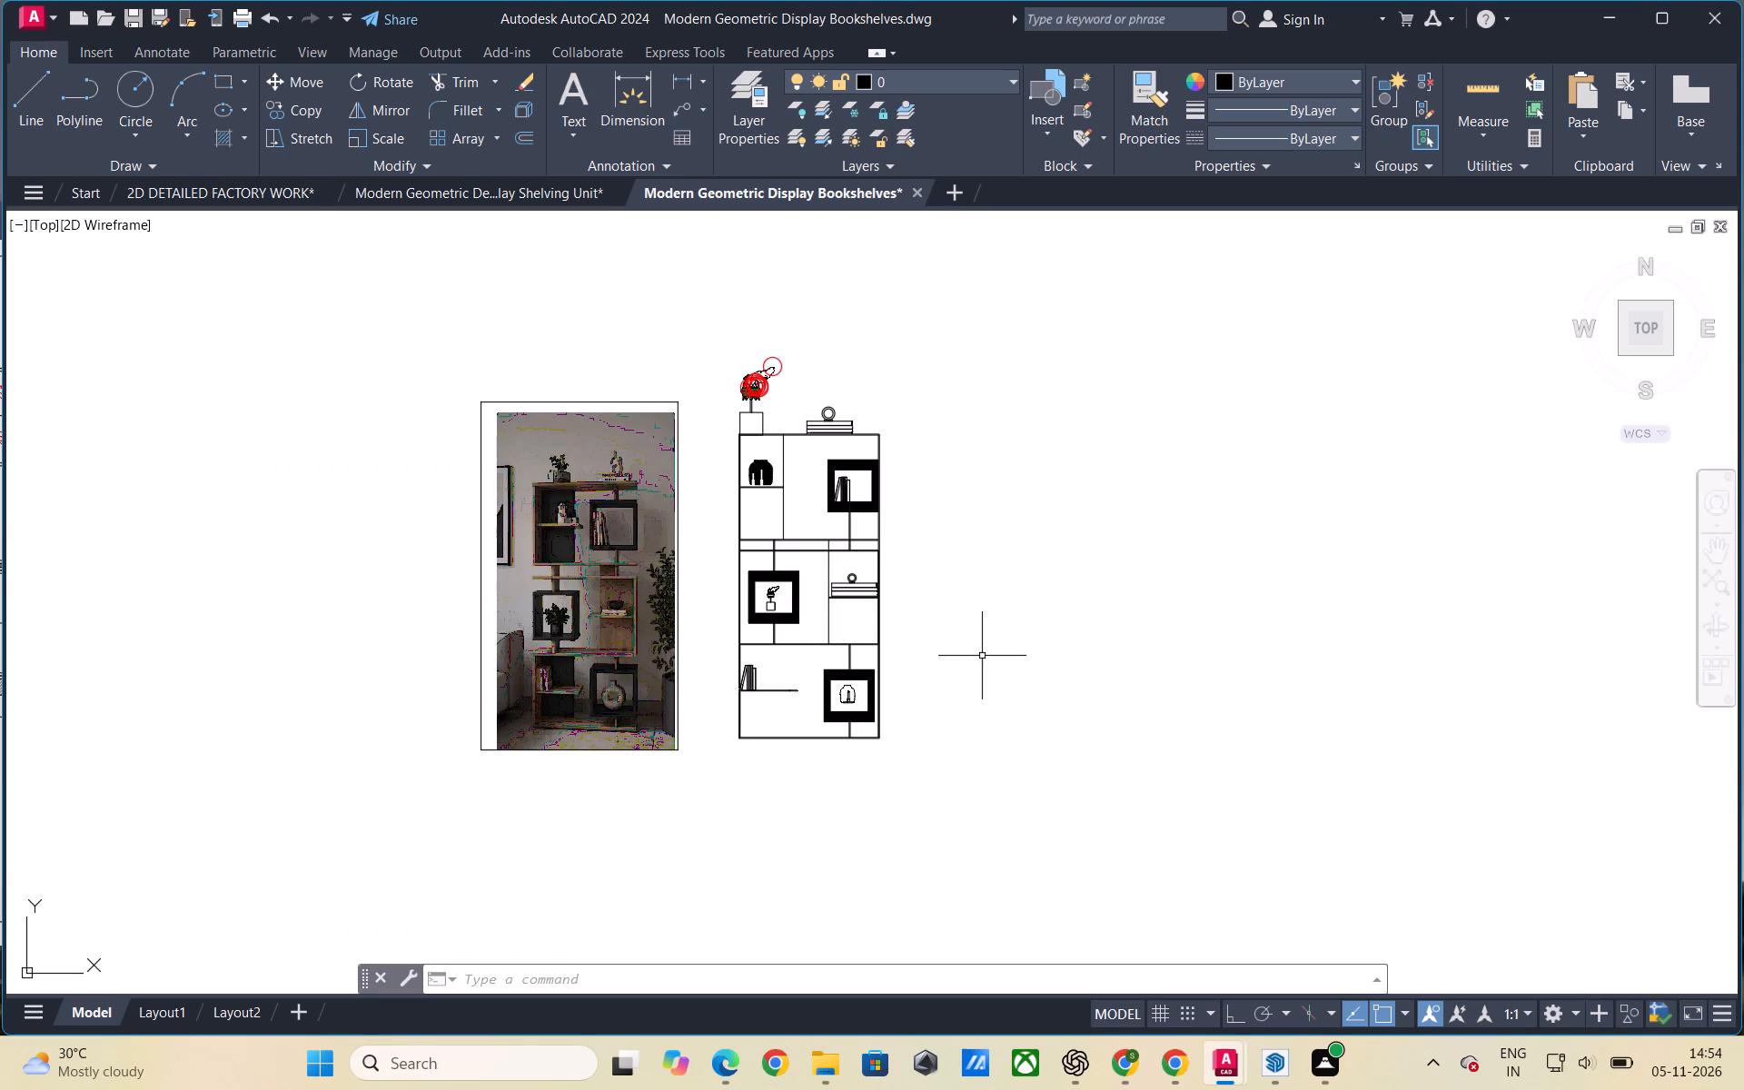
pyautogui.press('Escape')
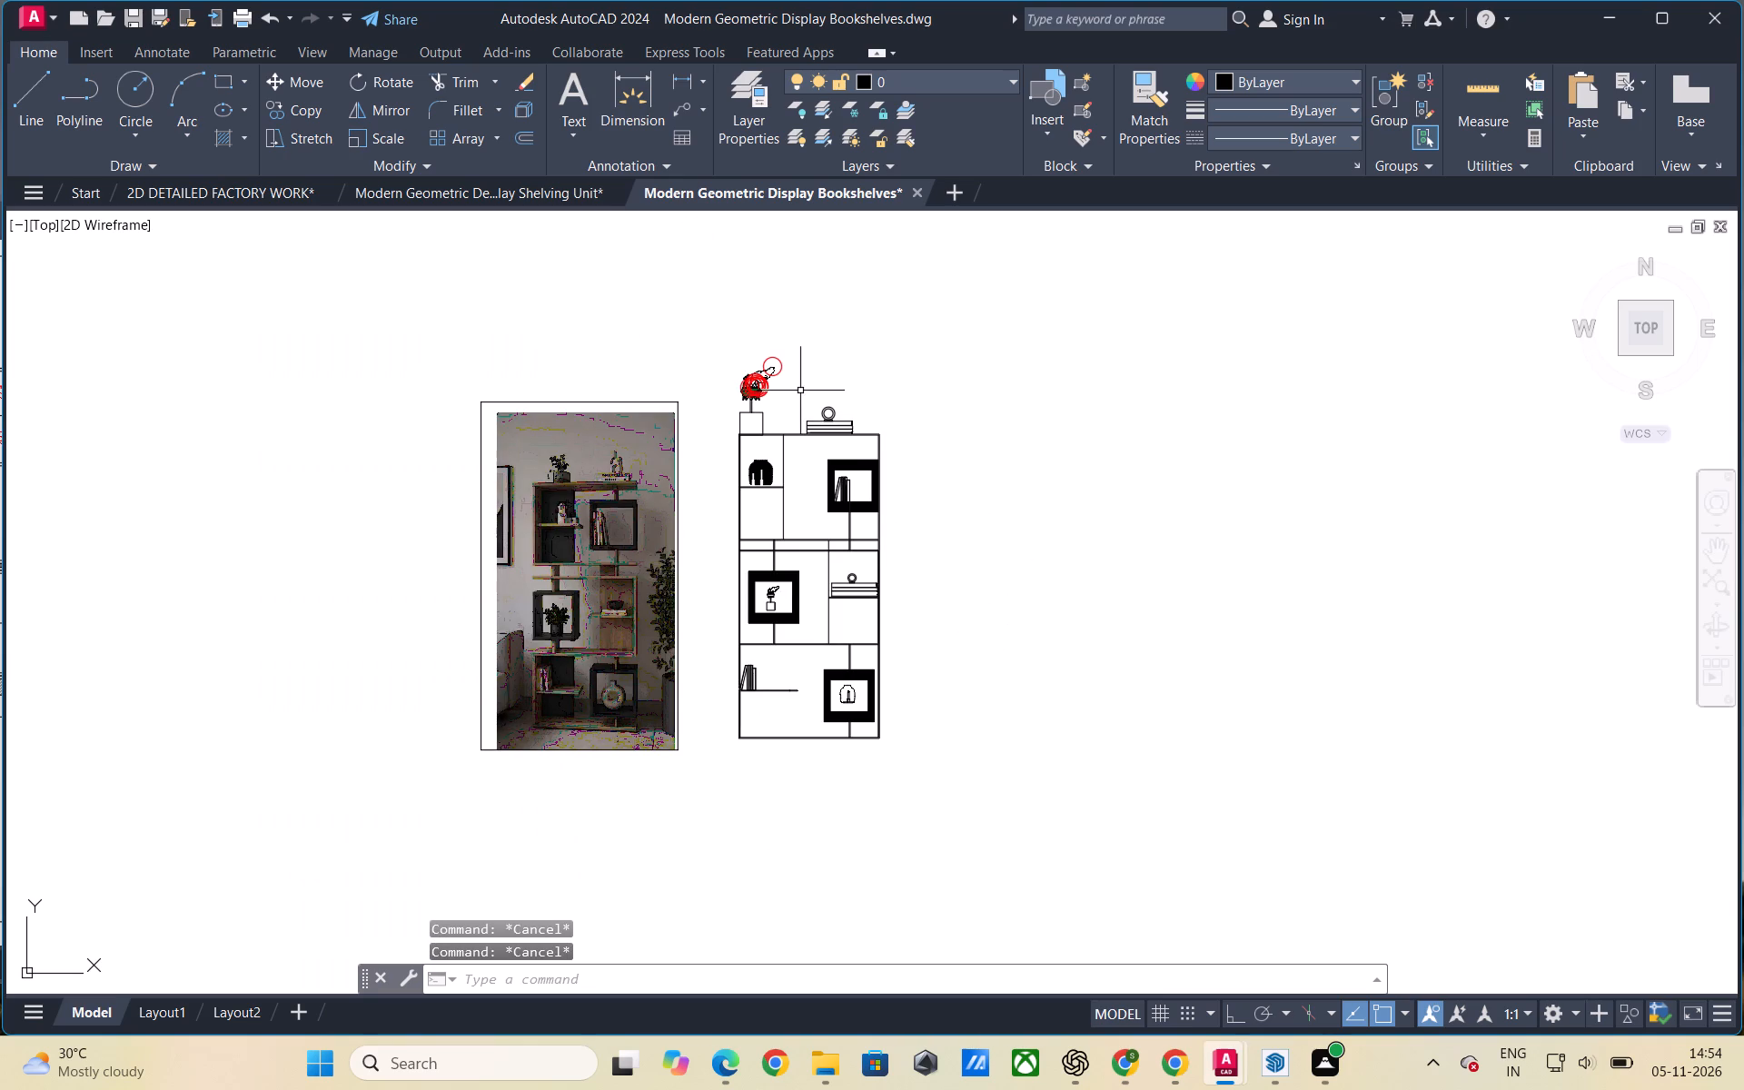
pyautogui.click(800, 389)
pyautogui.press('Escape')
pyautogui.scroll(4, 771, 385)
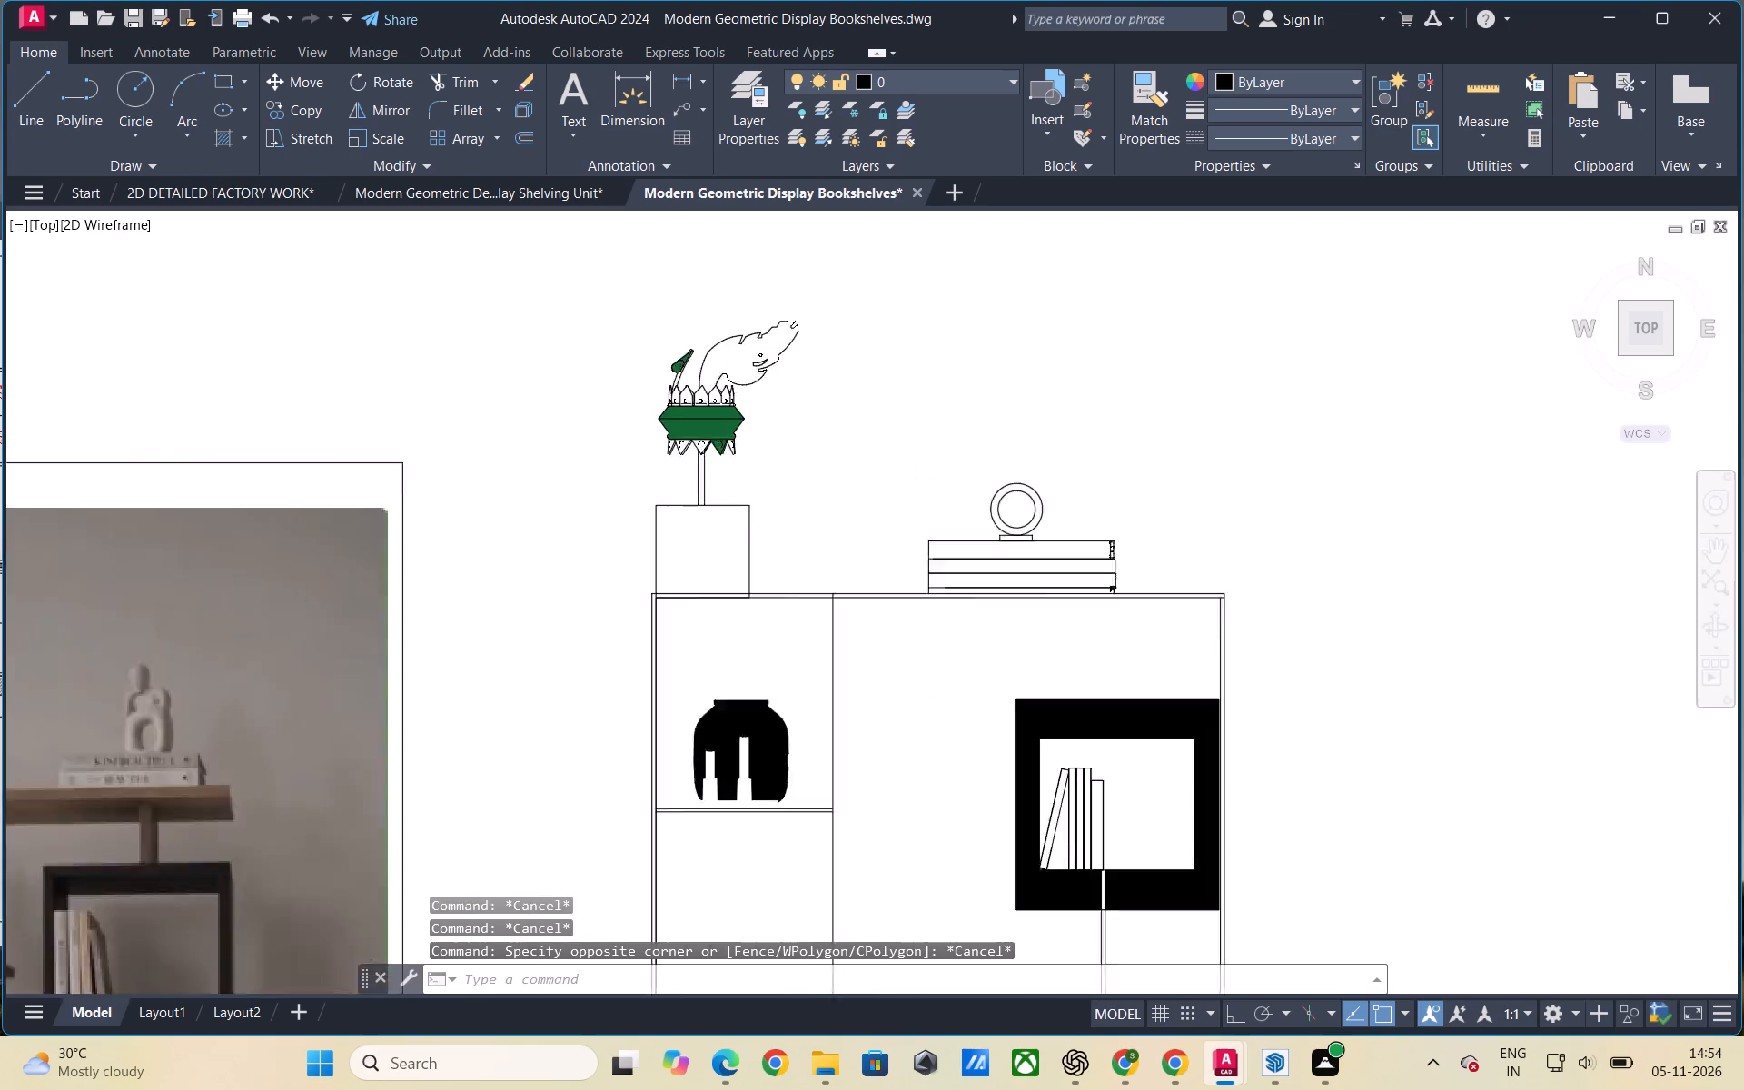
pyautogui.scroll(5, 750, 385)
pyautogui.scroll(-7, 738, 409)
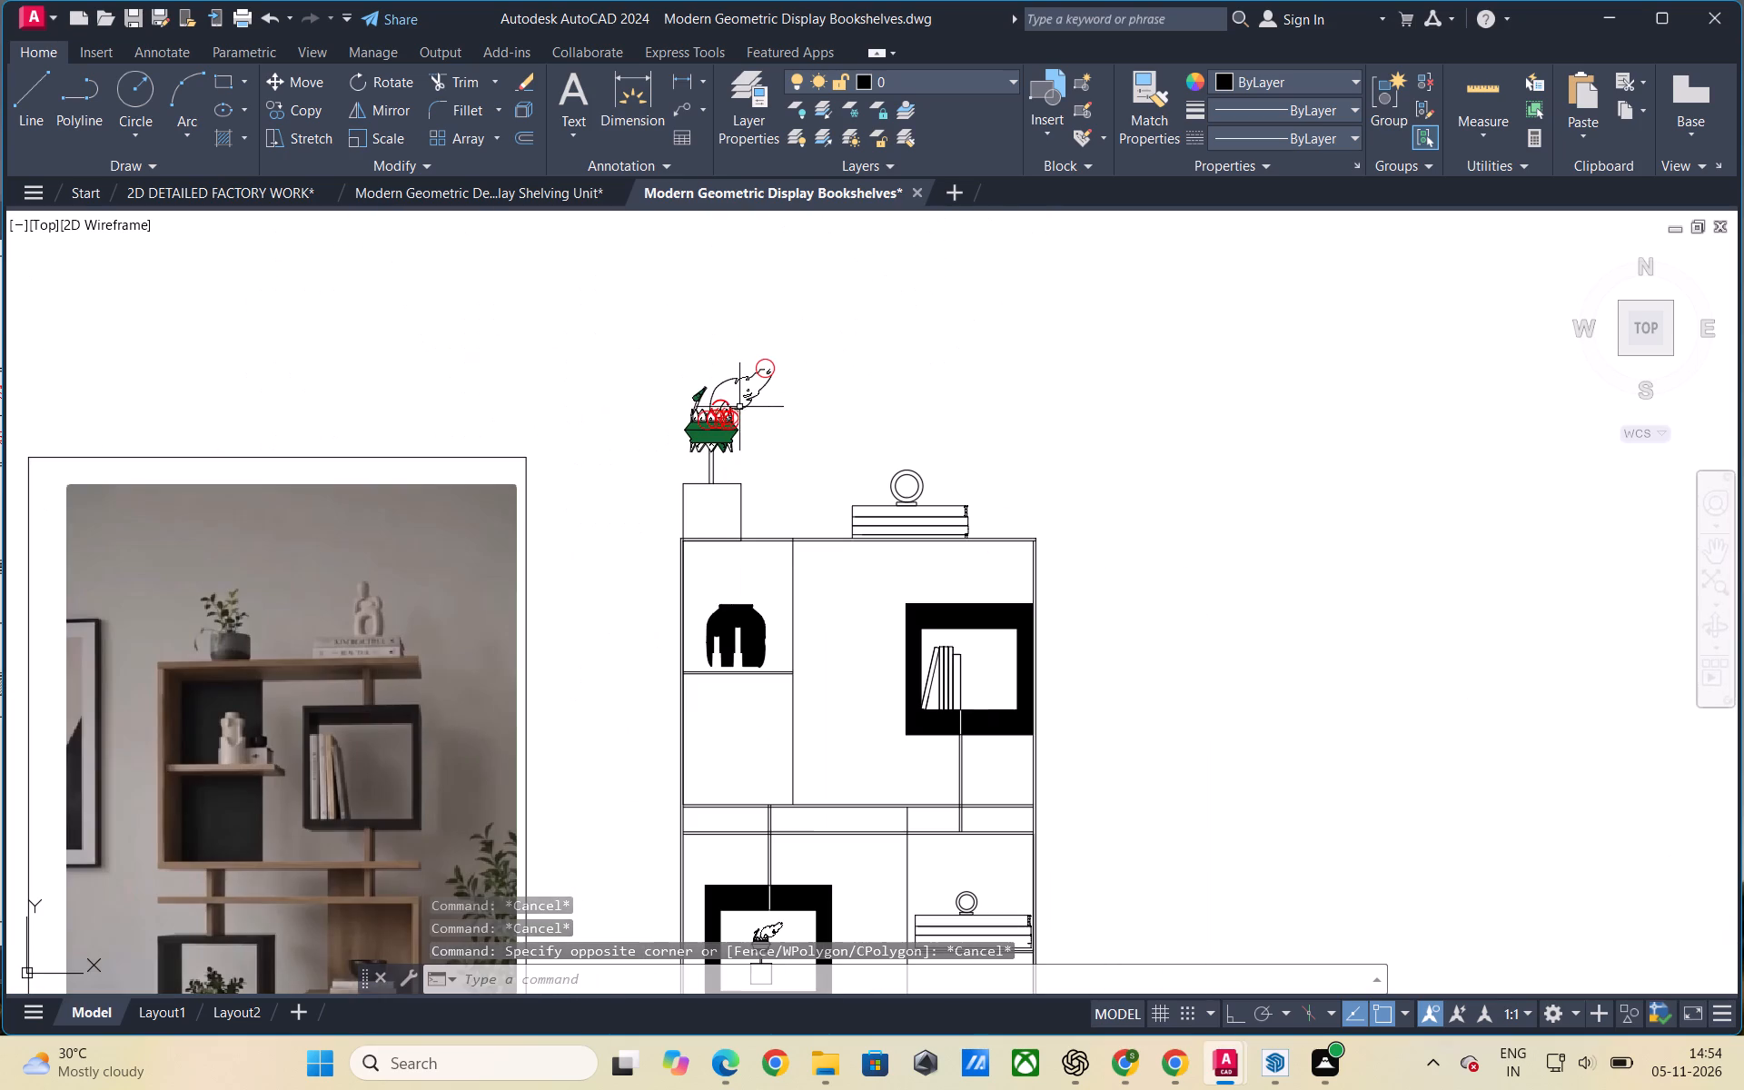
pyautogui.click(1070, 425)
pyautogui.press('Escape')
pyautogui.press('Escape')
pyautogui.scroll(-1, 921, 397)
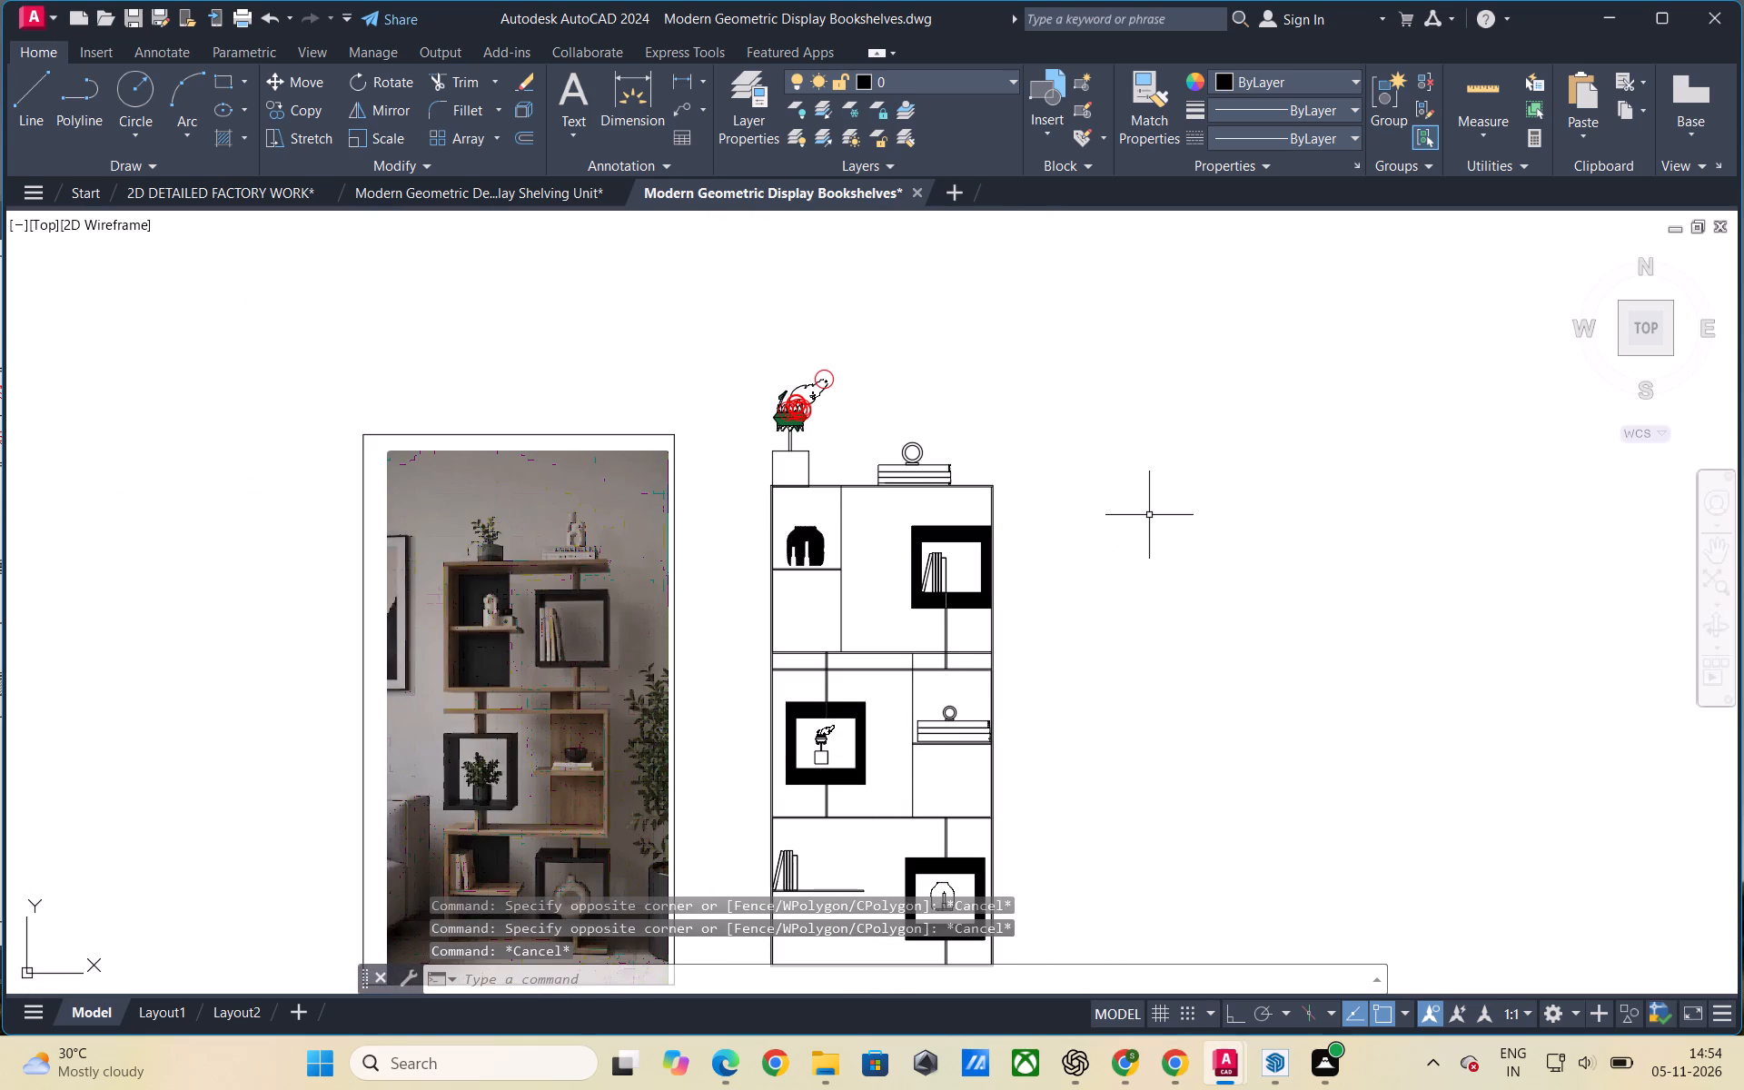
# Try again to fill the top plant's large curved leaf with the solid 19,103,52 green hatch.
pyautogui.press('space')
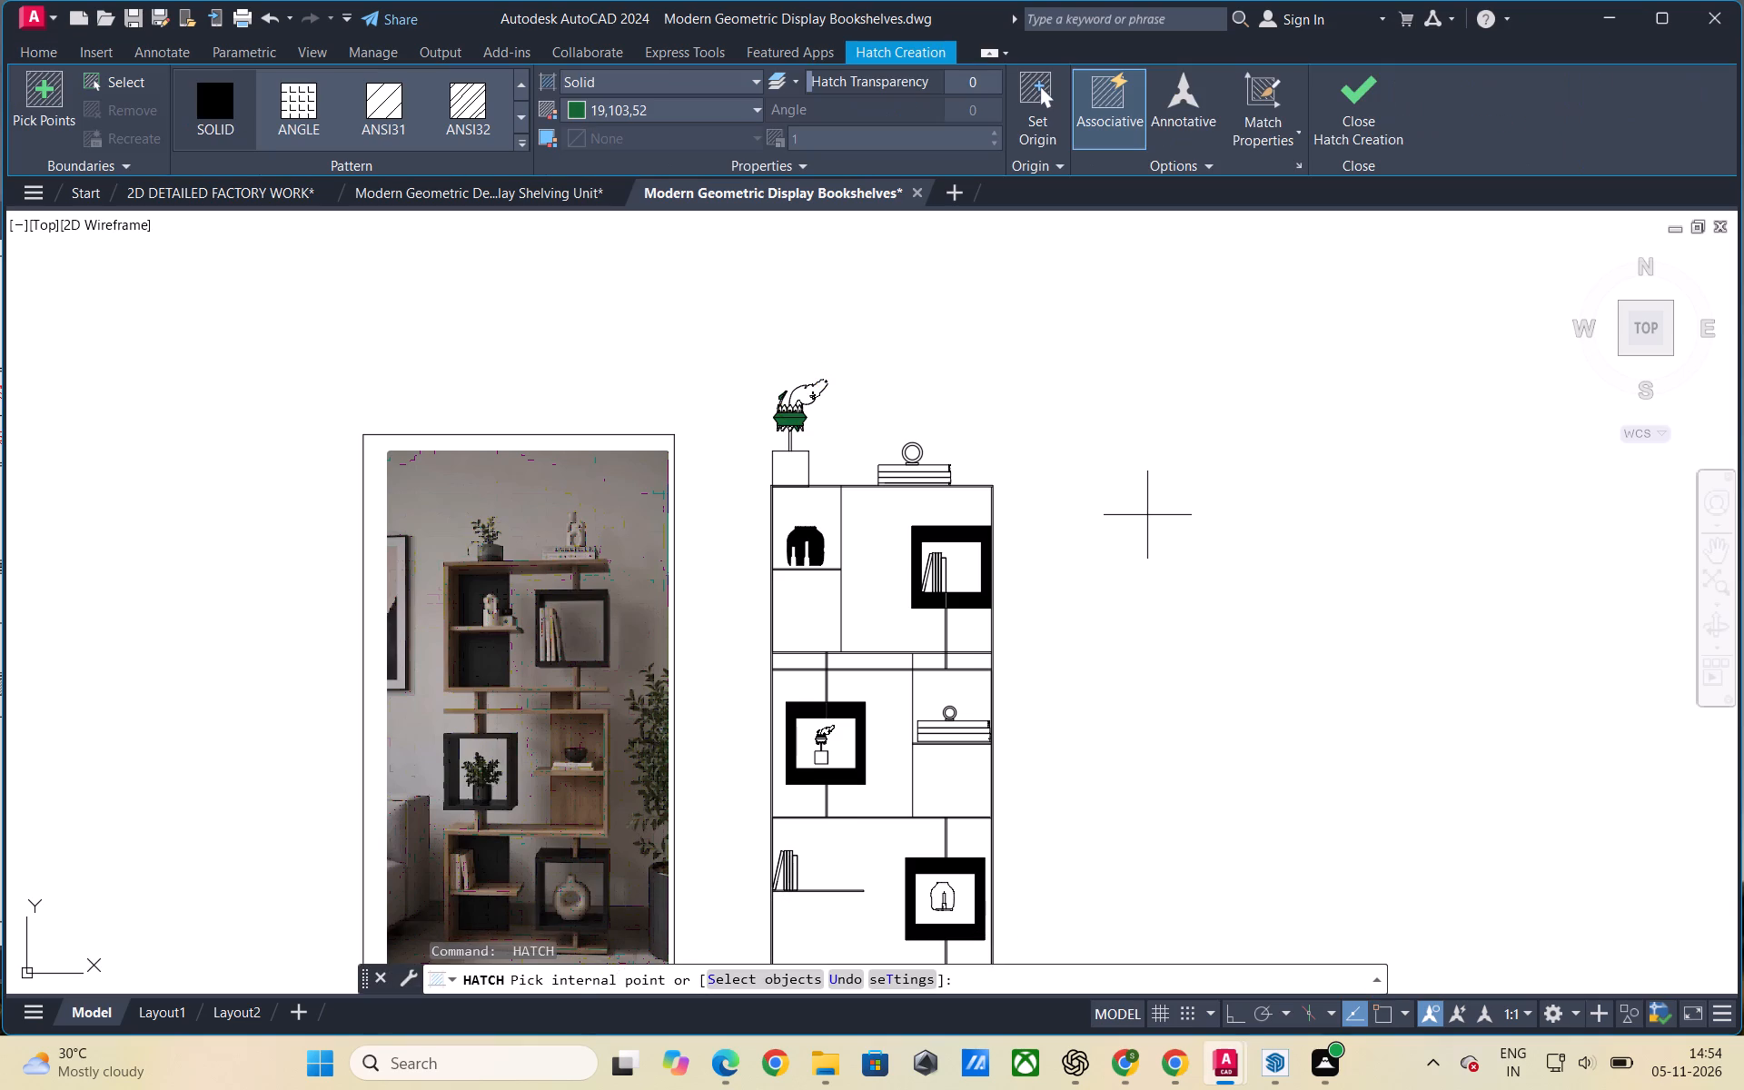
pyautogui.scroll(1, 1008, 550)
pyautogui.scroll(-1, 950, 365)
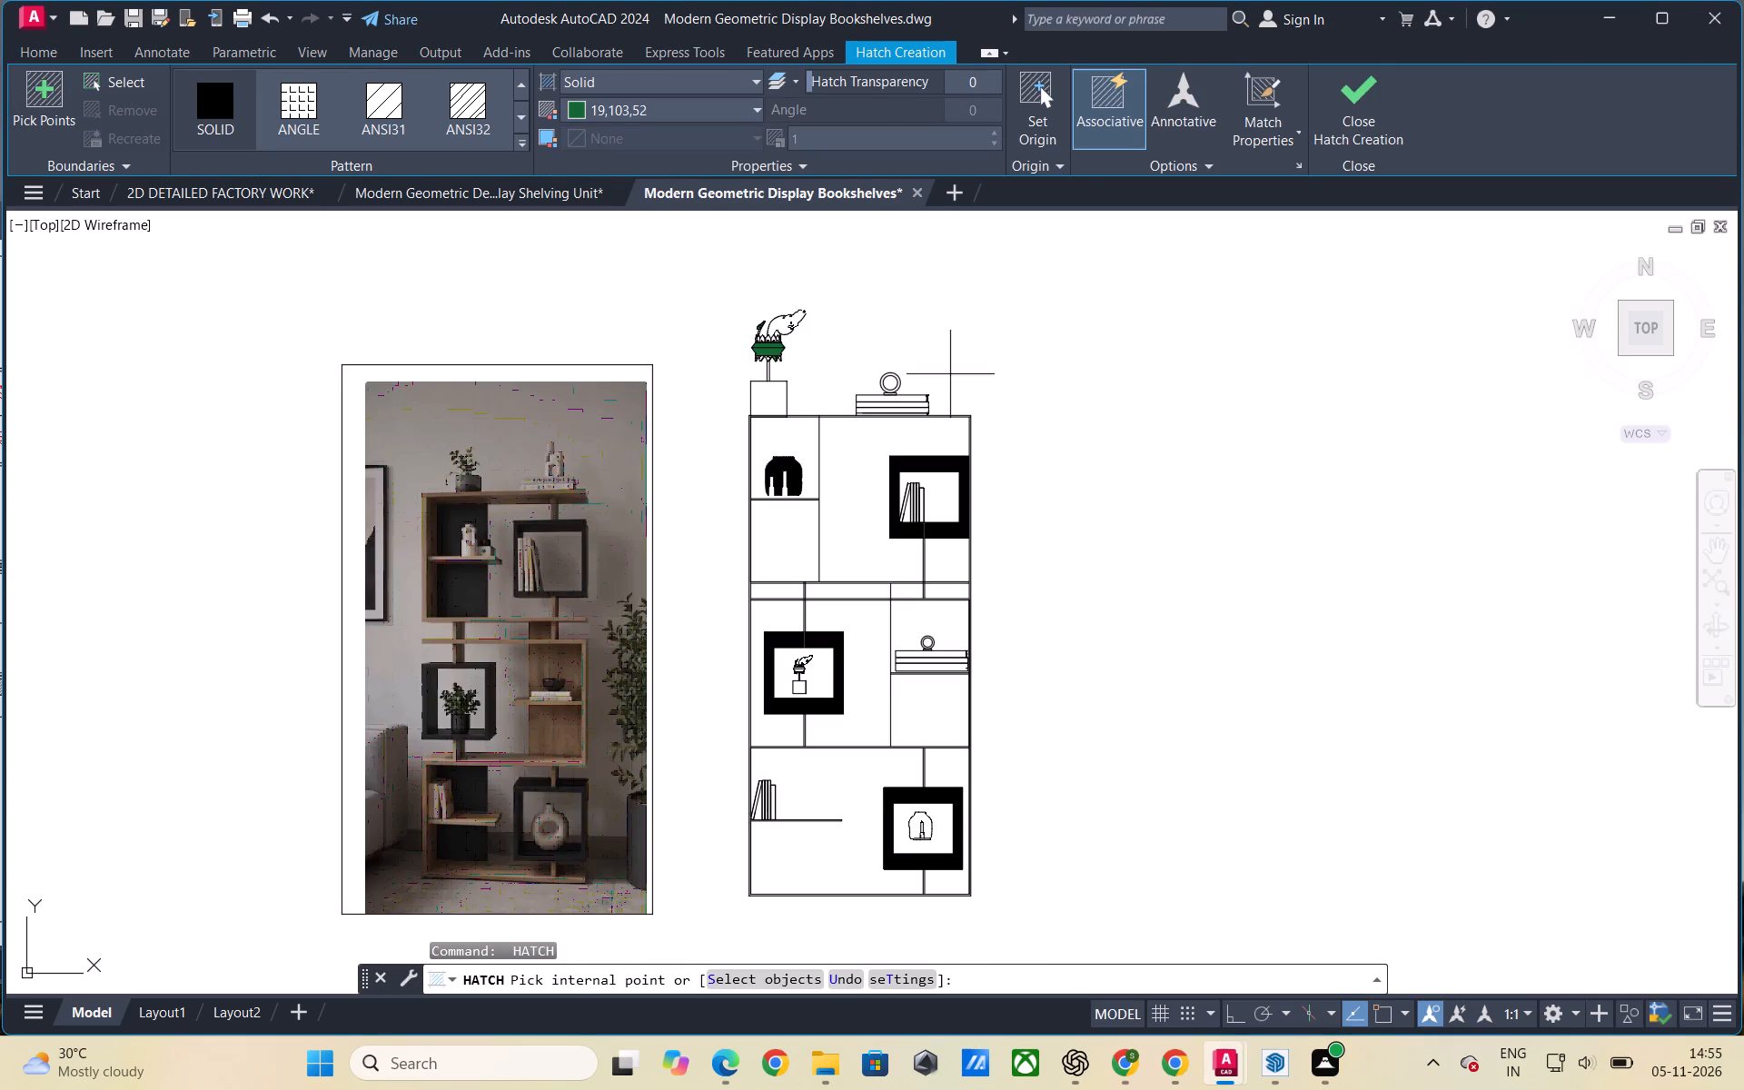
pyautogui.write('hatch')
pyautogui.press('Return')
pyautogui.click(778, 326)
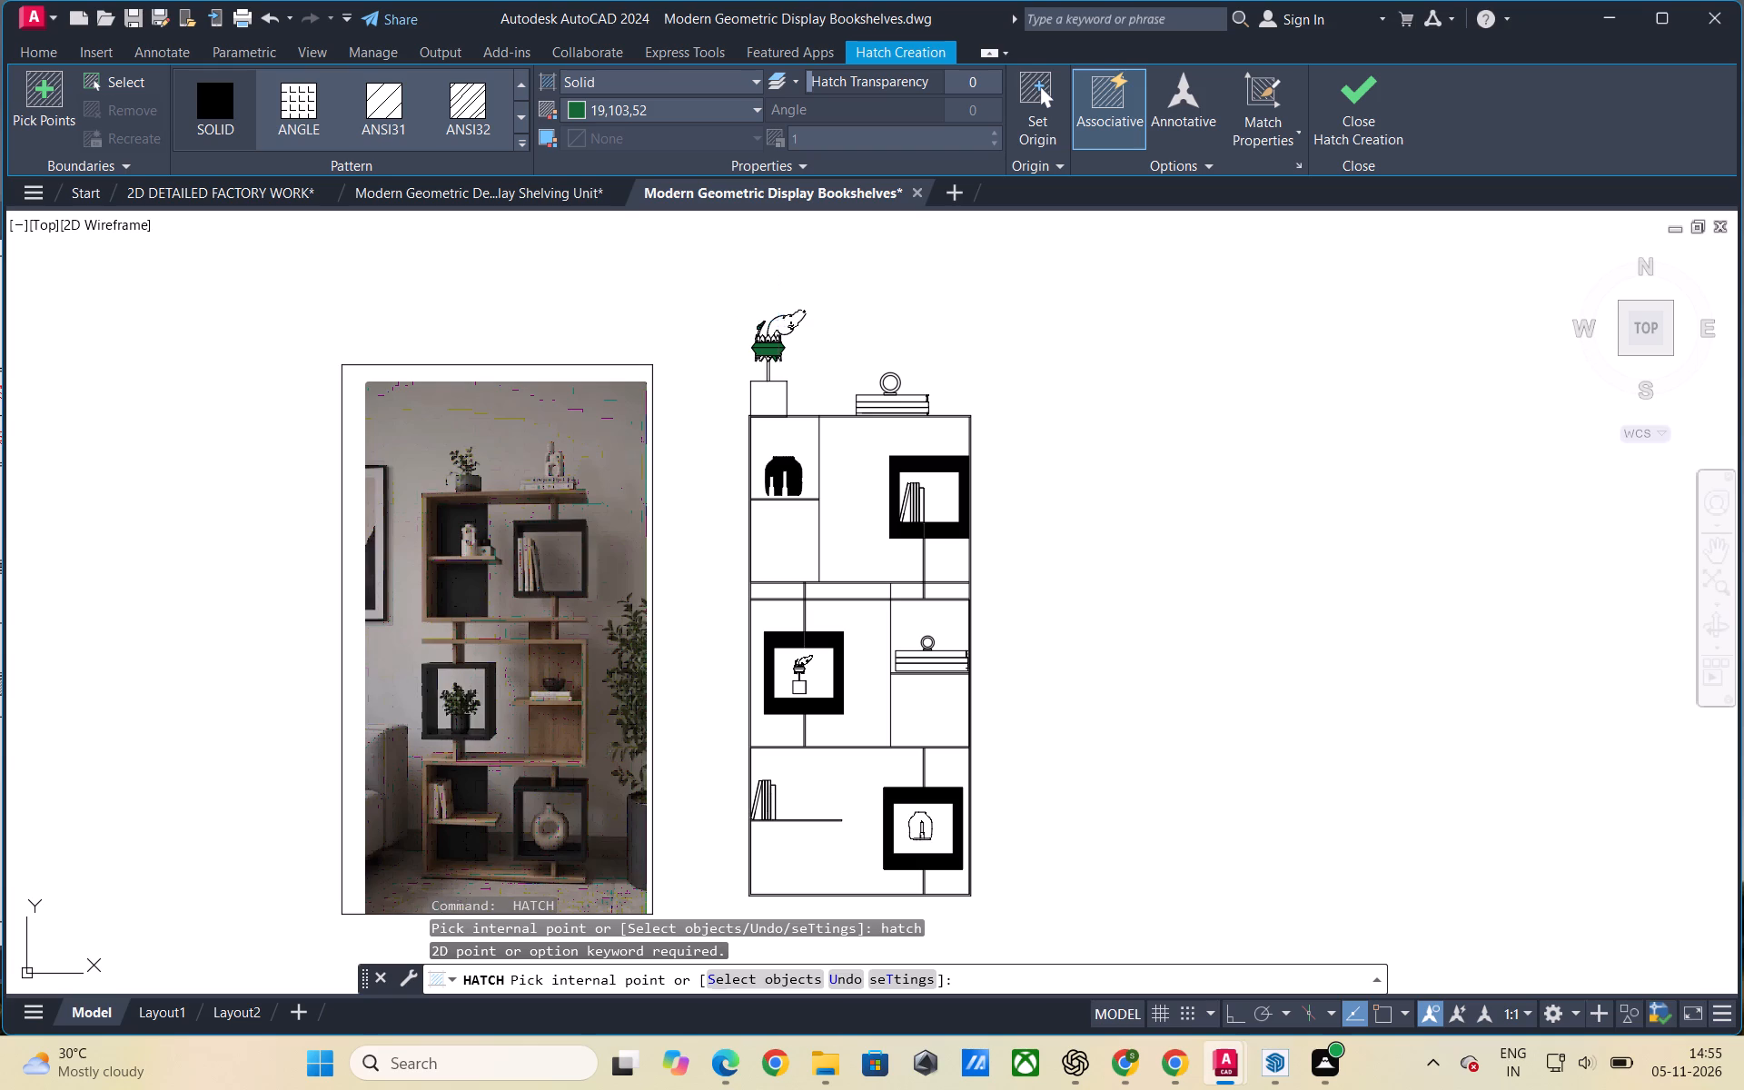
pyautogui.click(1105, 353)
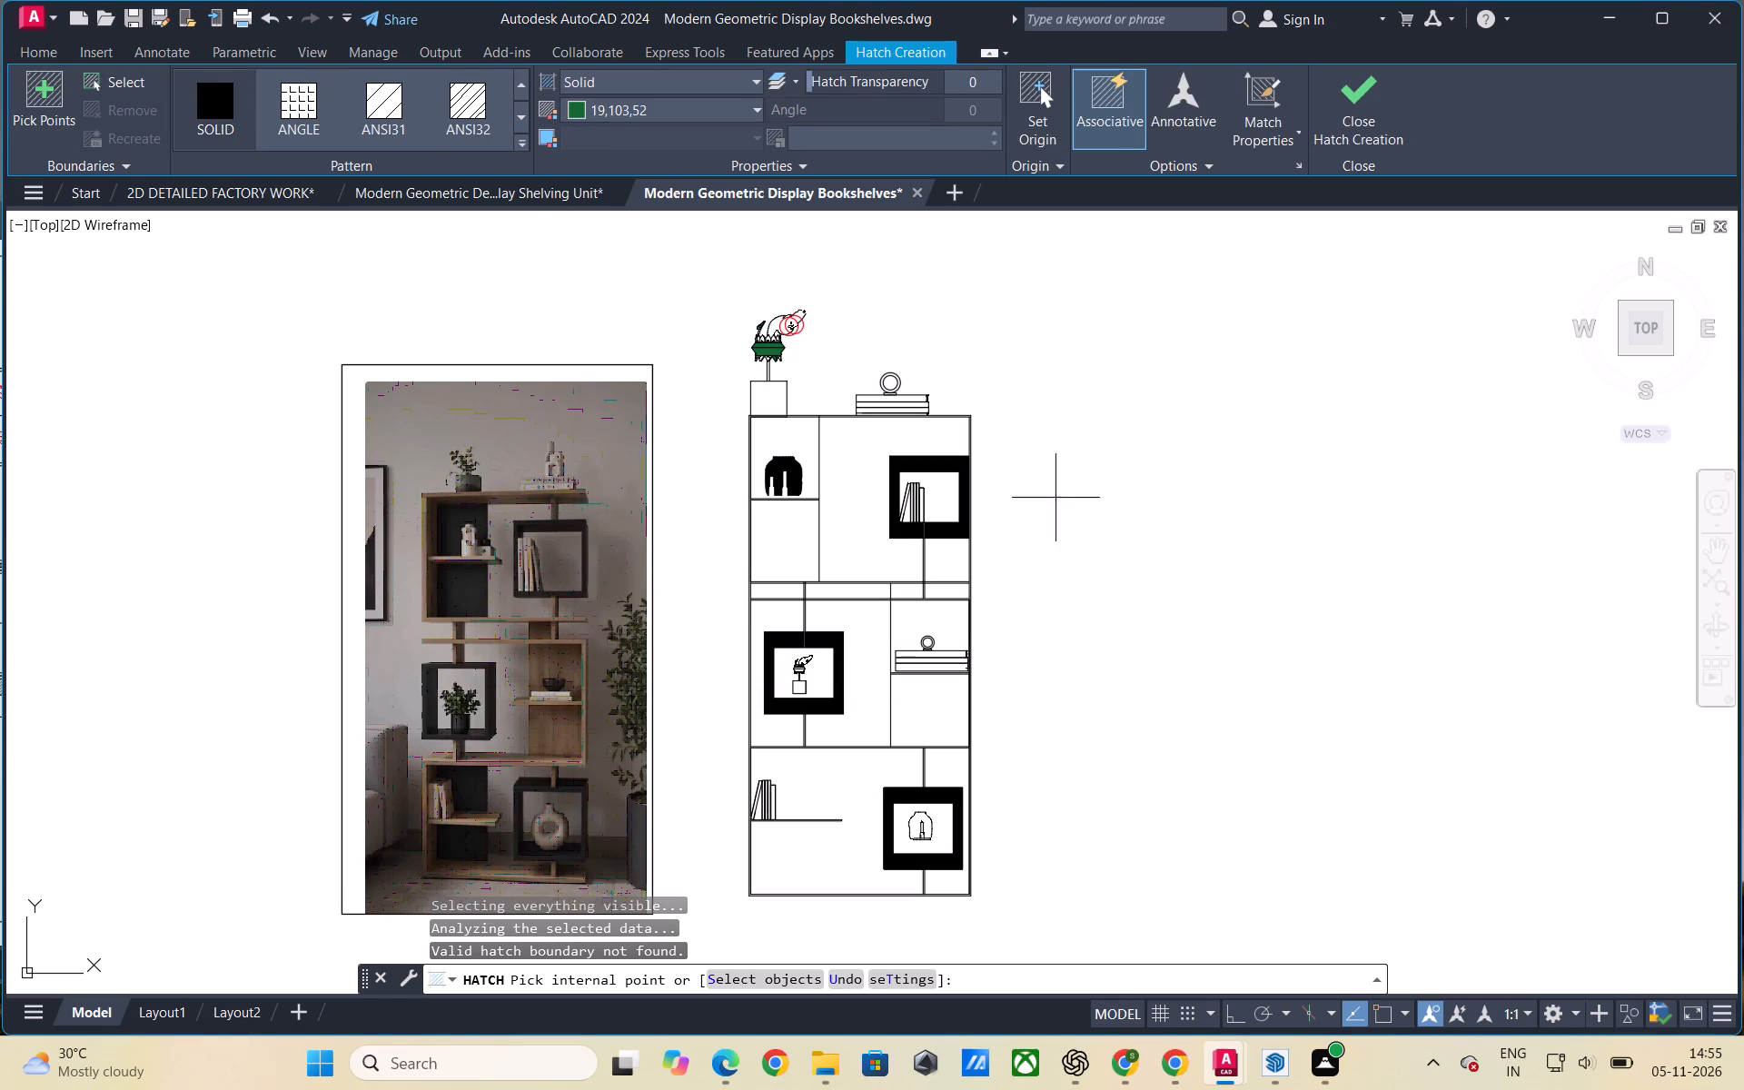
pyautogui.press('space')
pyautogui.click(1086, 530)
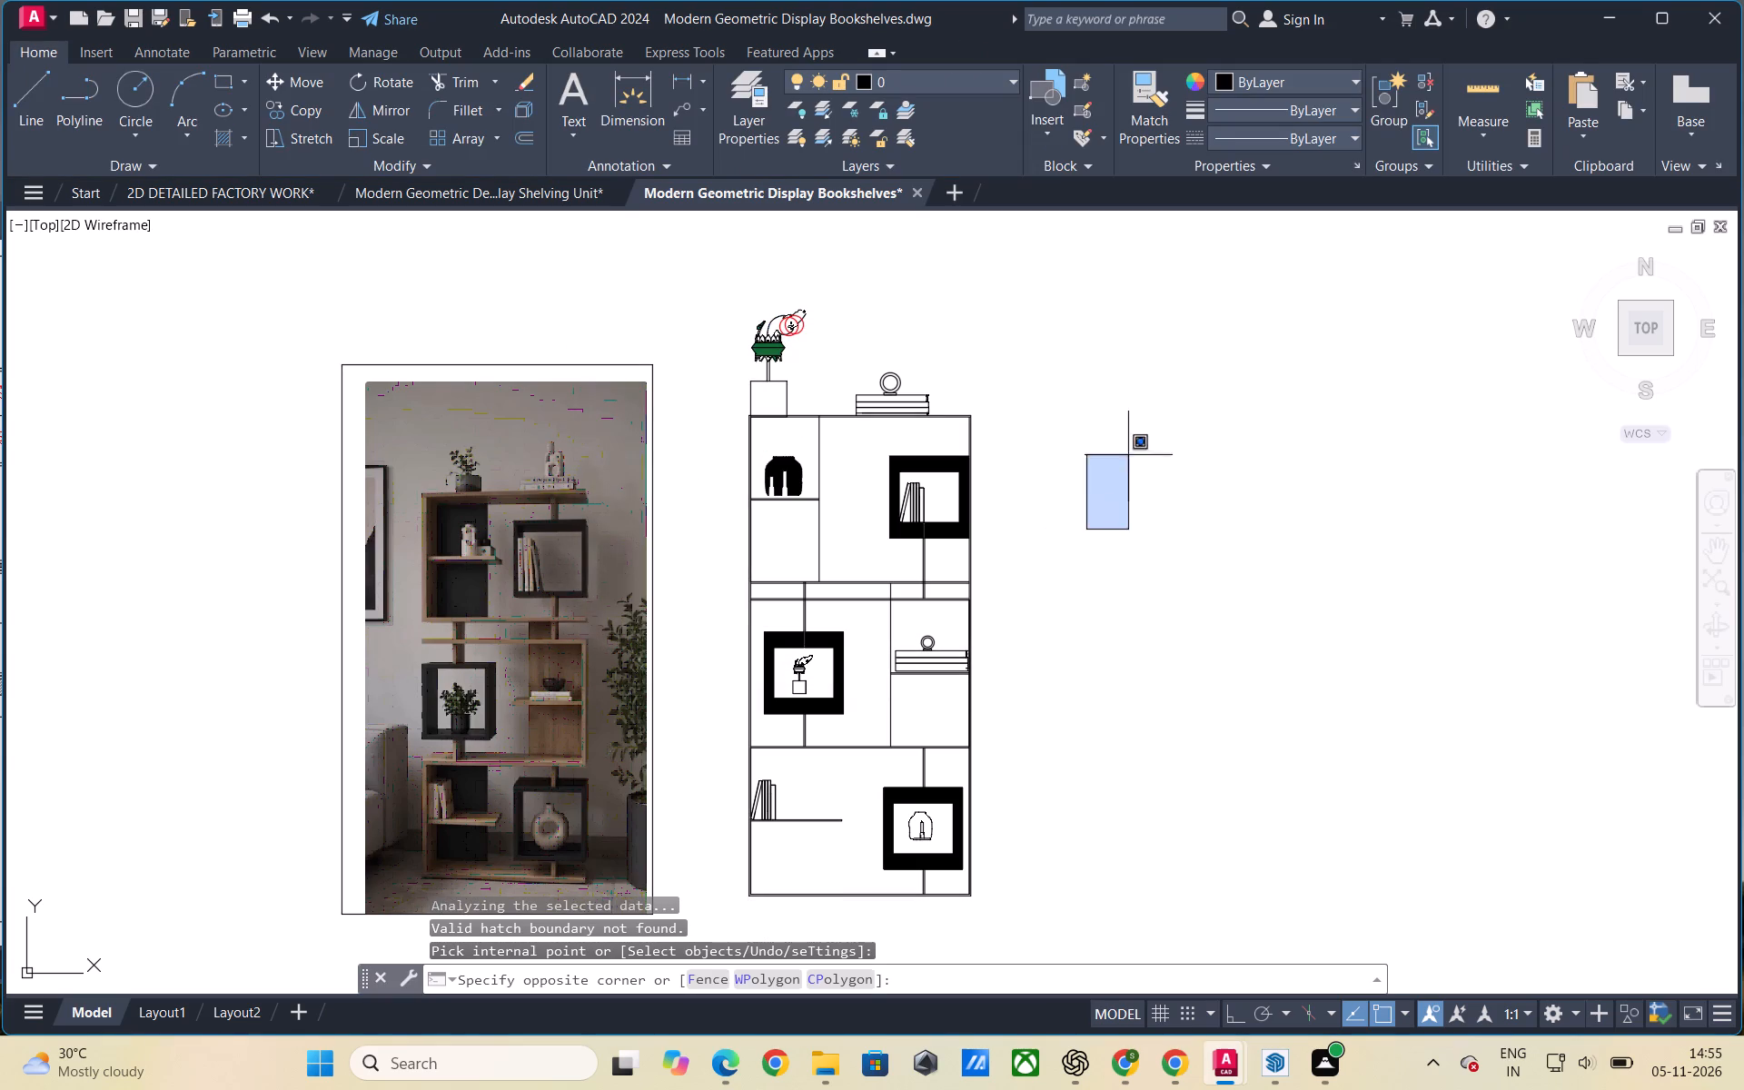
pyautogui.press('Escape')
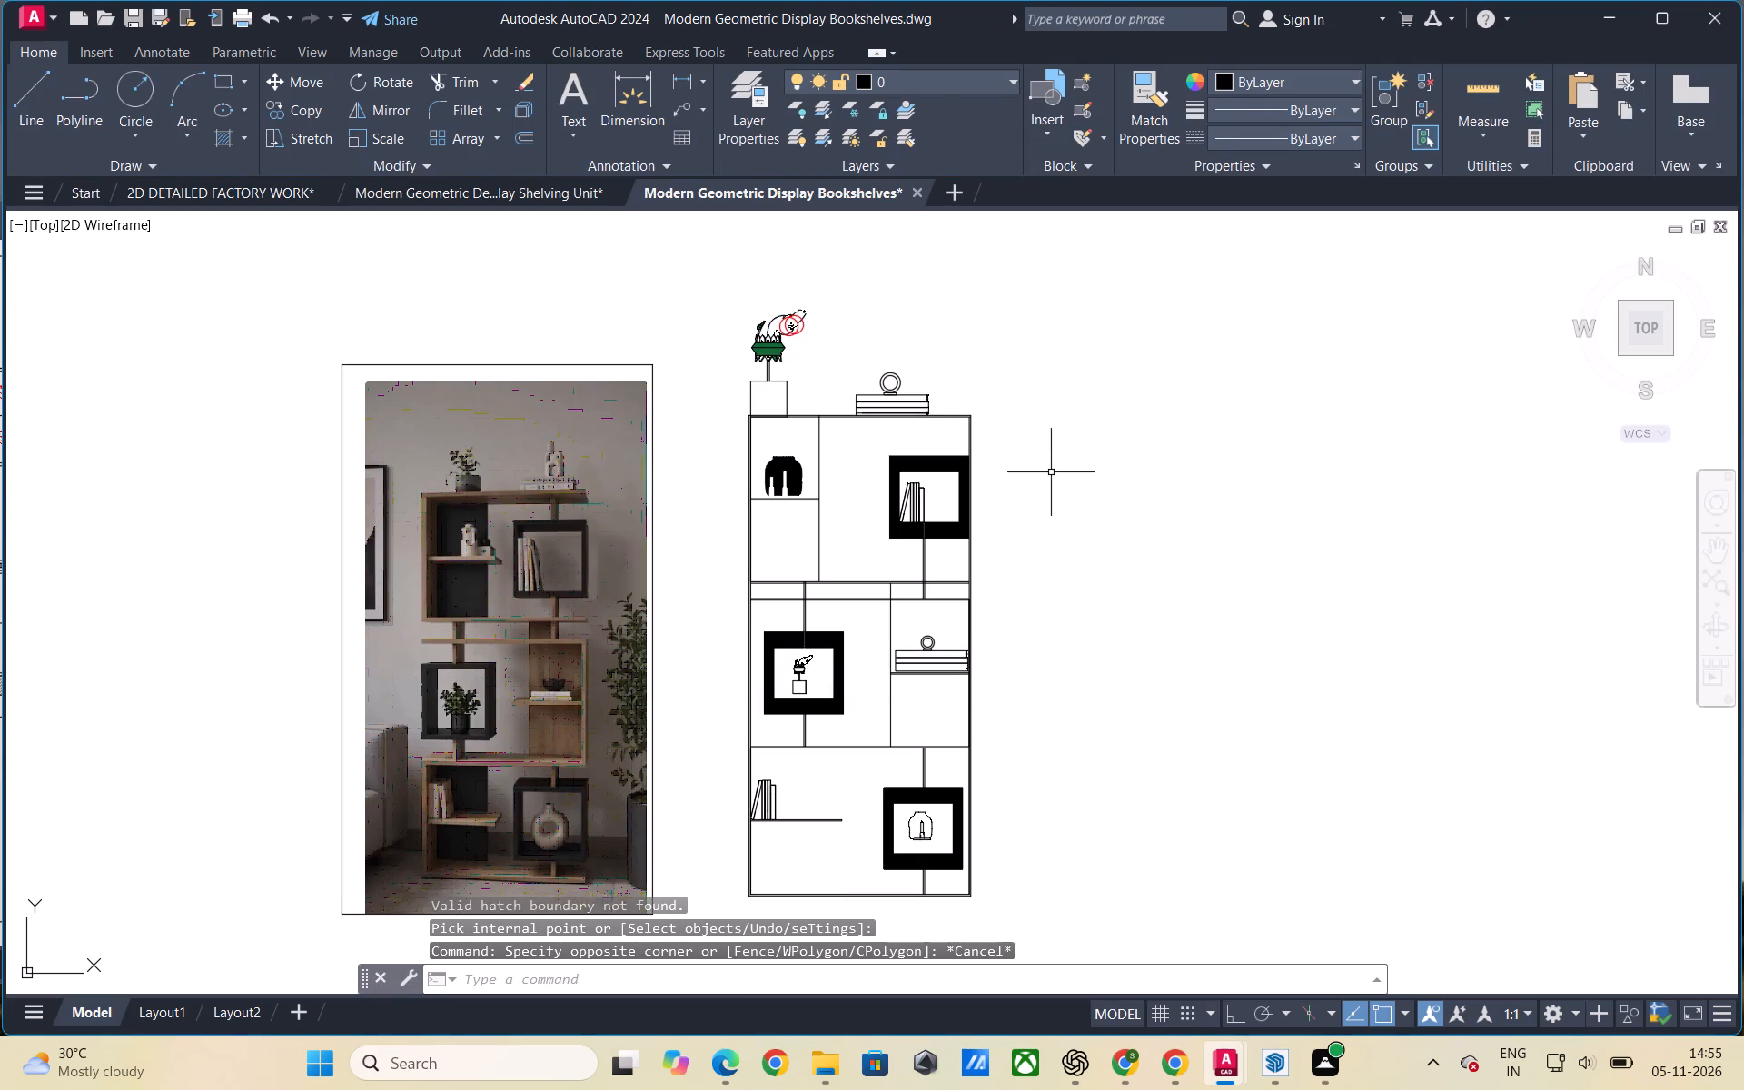
# With solid 19,103,52 green hatching active, examine the top plant's unfilled leaf and pointed rims for areas to fill.
pyautogui.press('space')
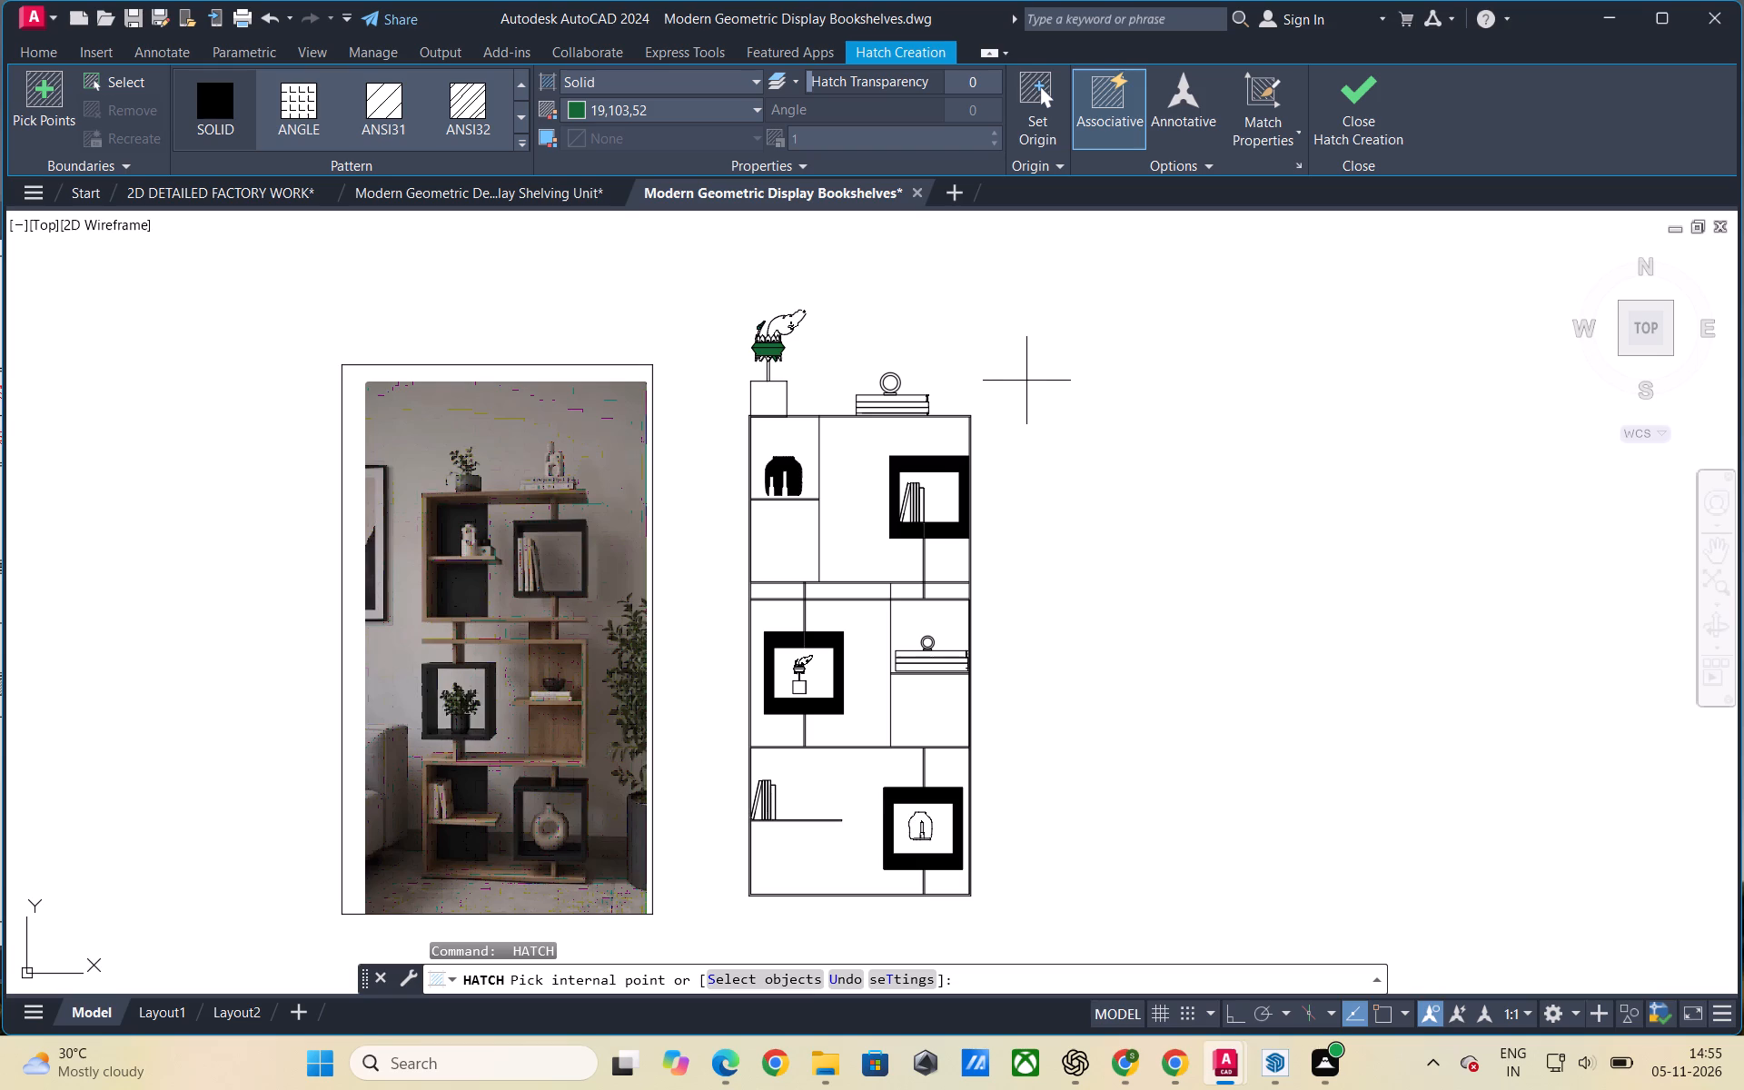
pyautogui.scroll(1, 785, 322)
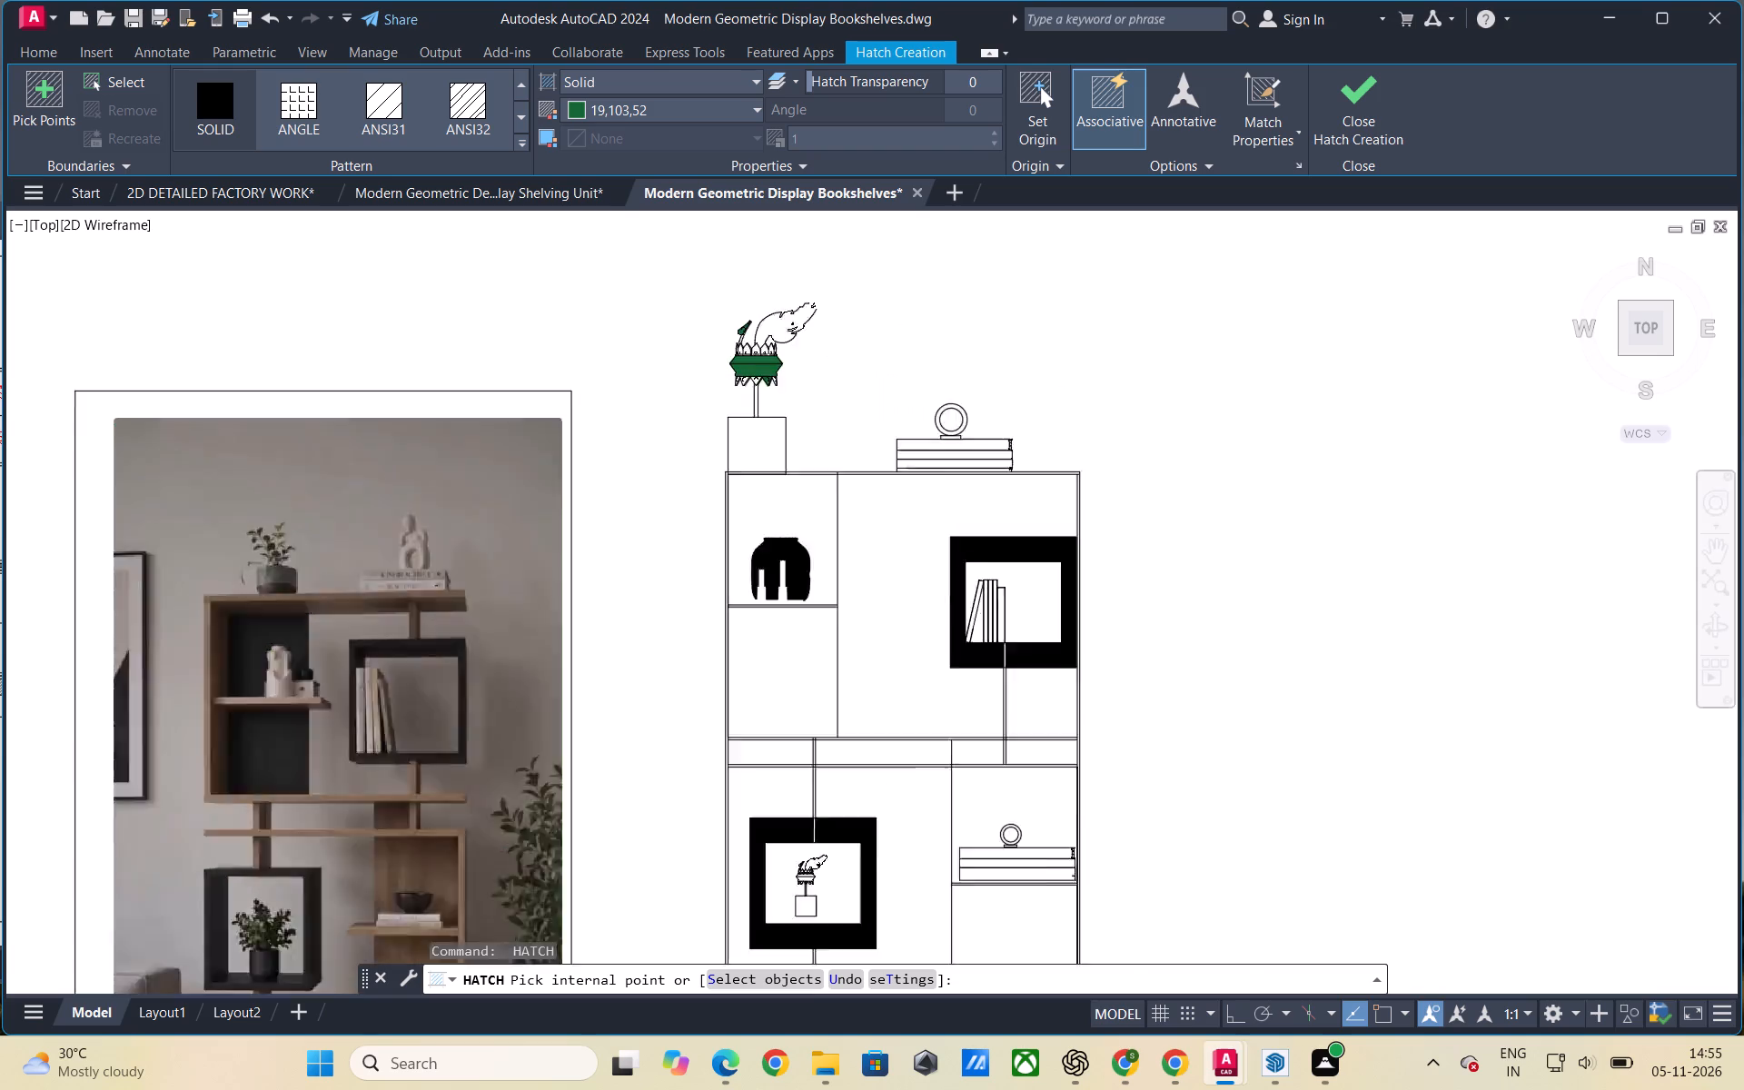
pyautogui.scroll(3, 785, 322)
pyautogui.scroll(1, 849, 277)
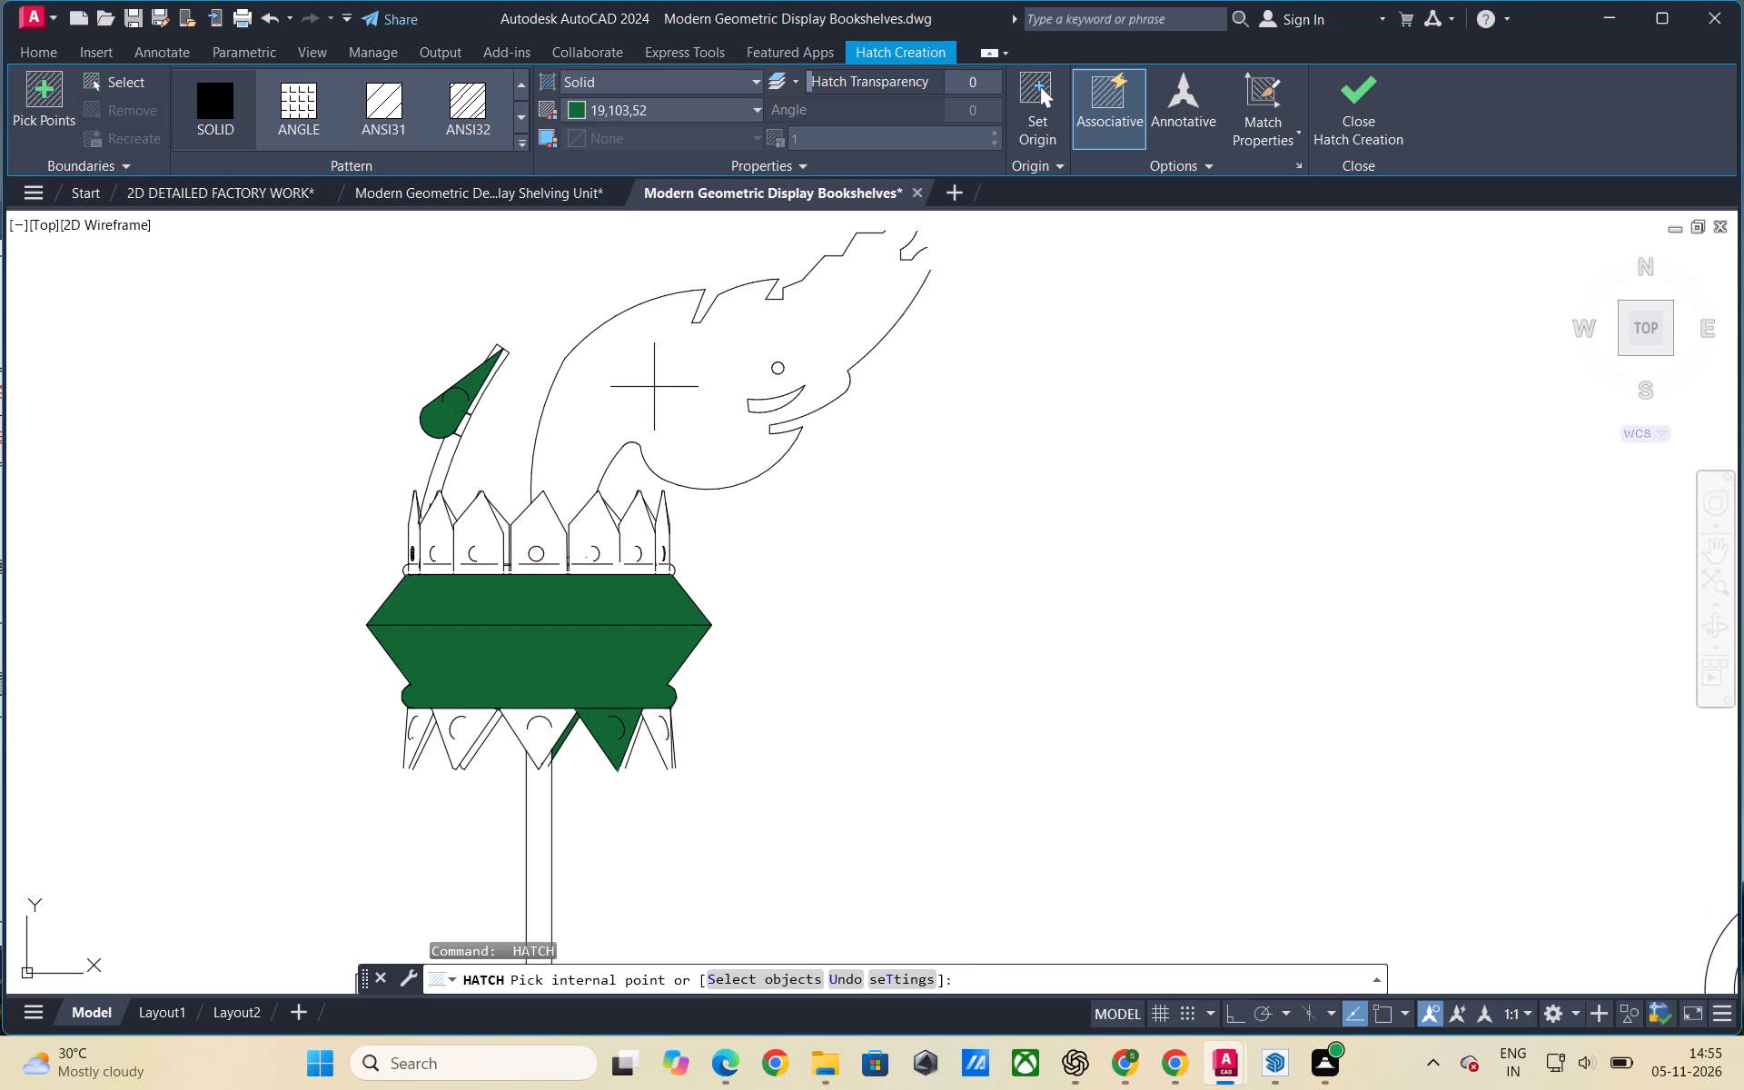
pyautogui.scroll(-1, 654, 387)
pyautogui.scroll(1, 778, 319)
pyautogui.scroll(-2, 725, 302)
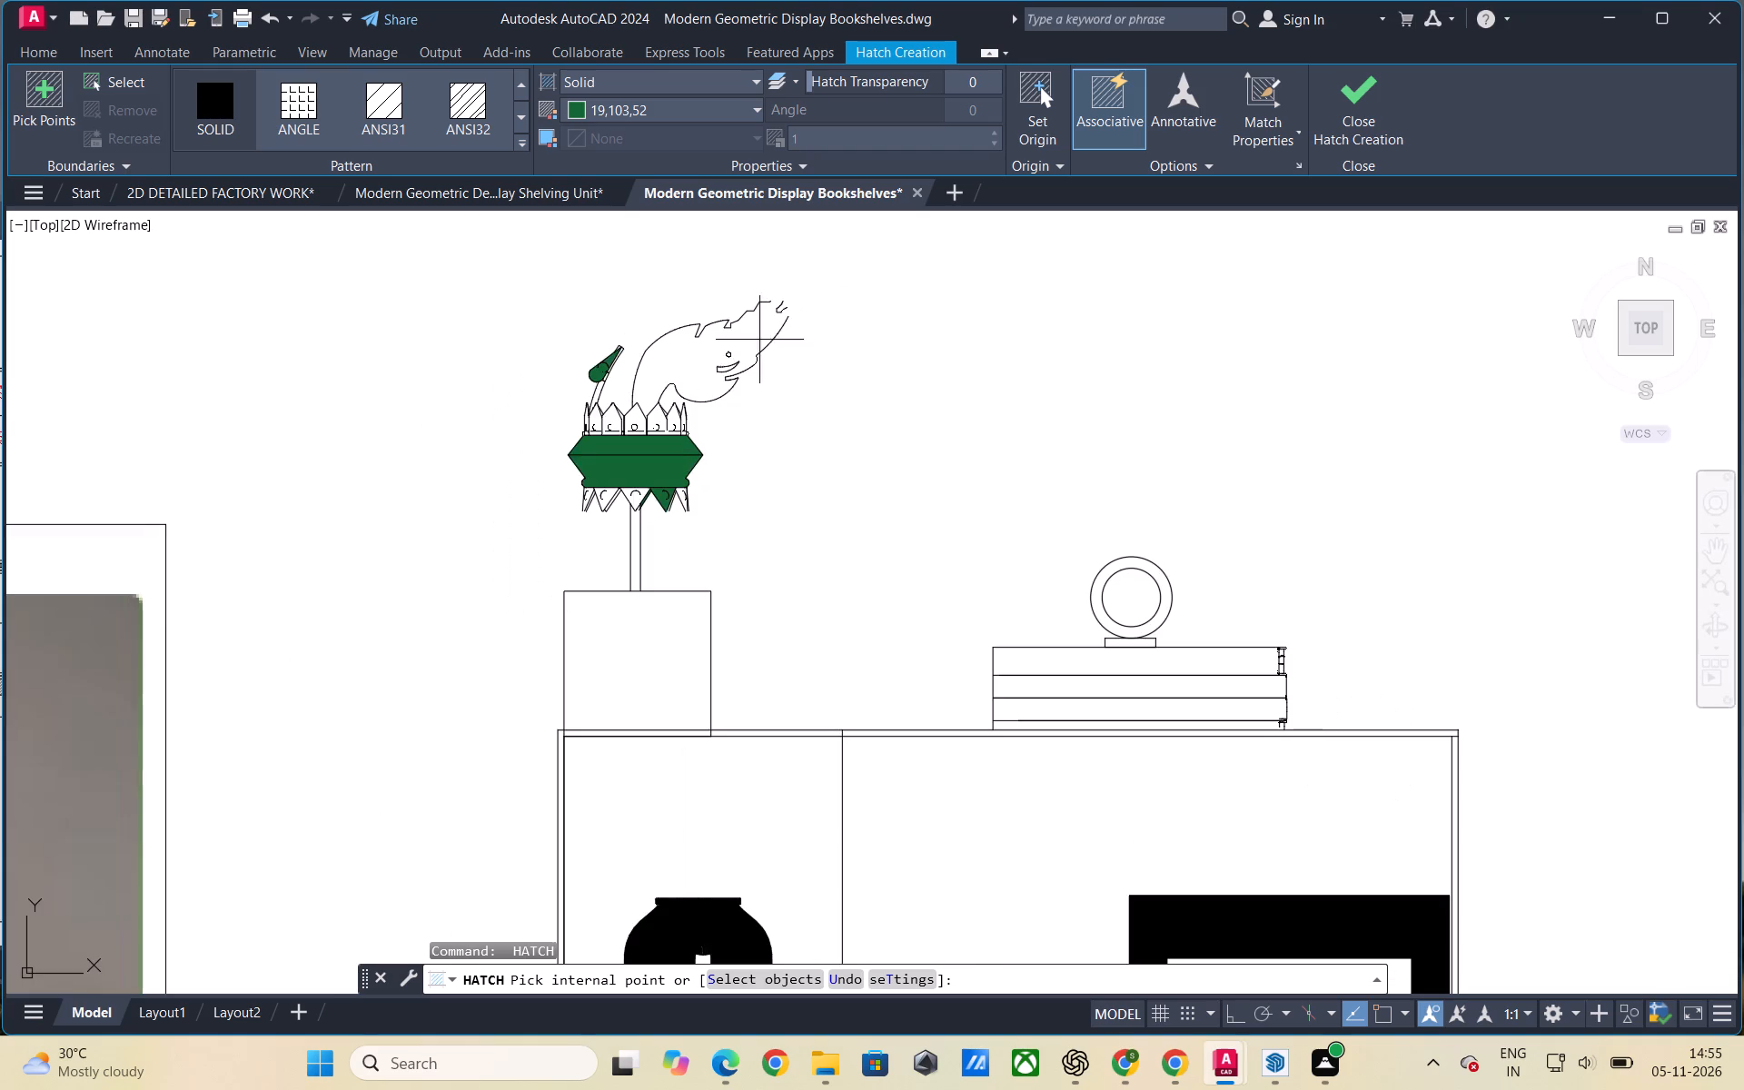
pyautogui.scroll(-2, 812, 400)
pyautogui.scroll(-1, 708, 410)
pyautogui.scroll(-2, 856, 406)
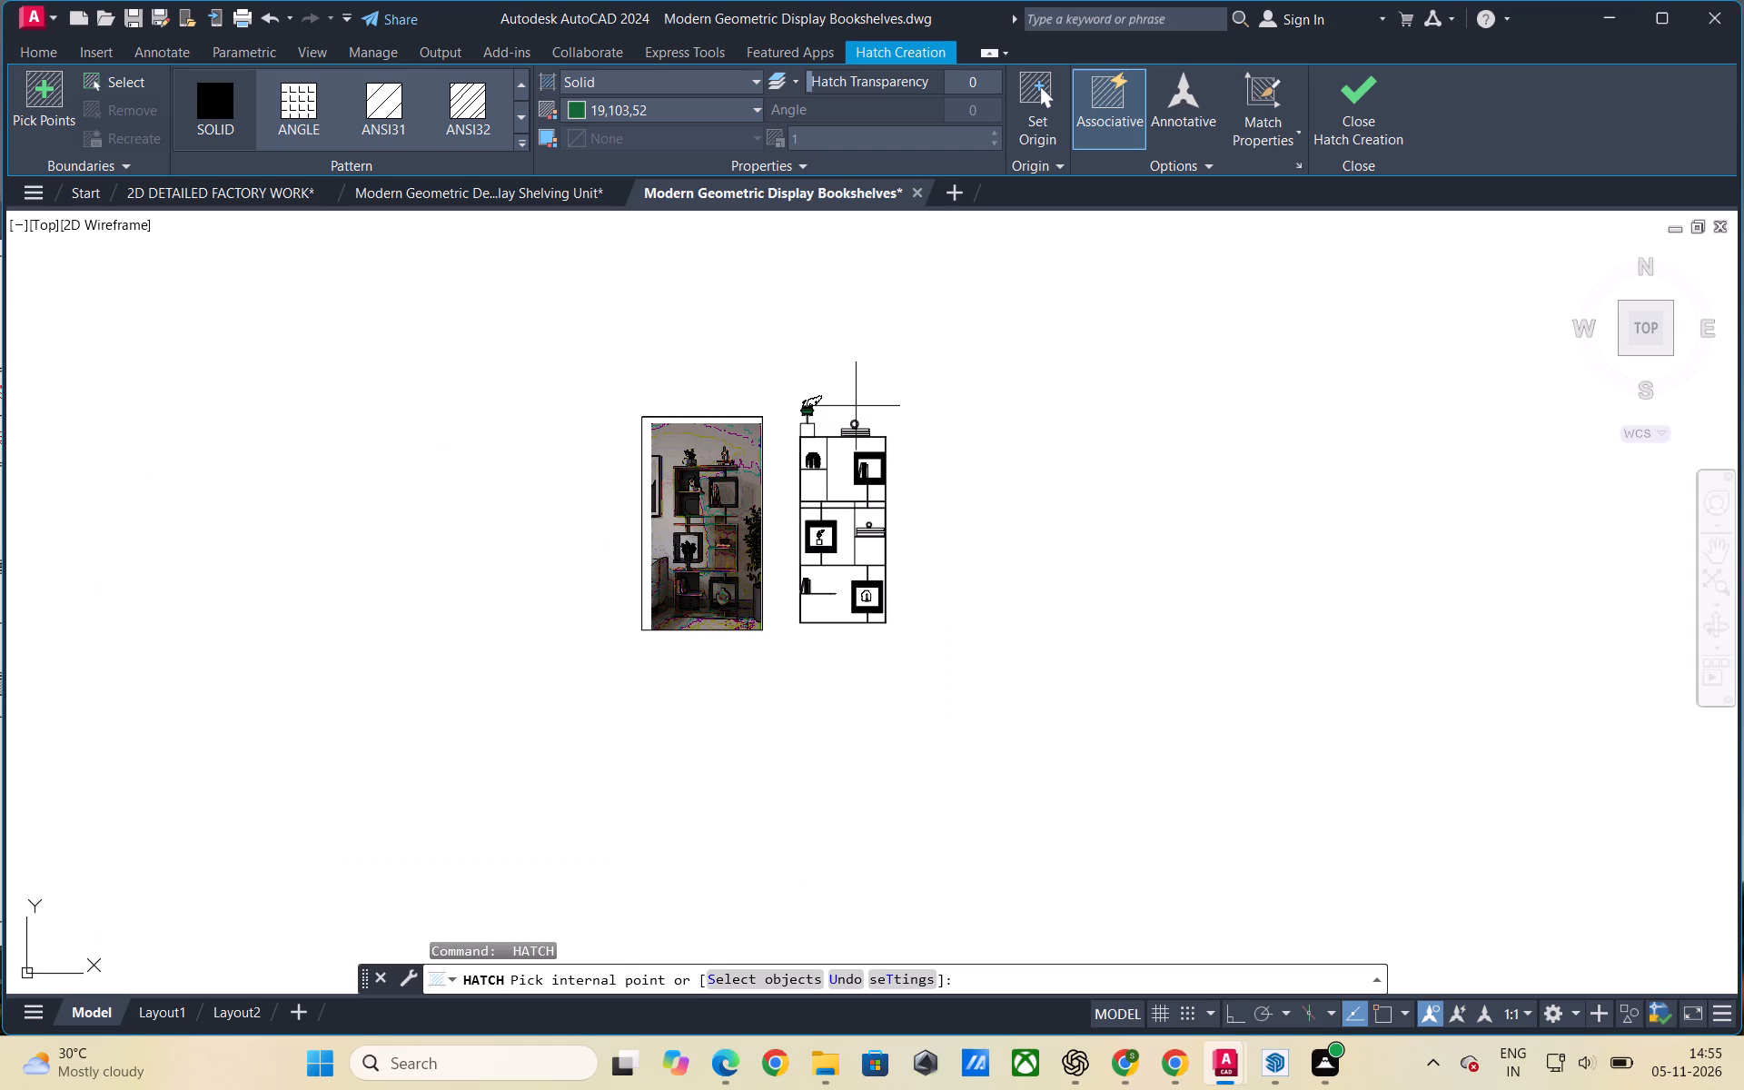
pyautogui.scroll(2, 856, 425)
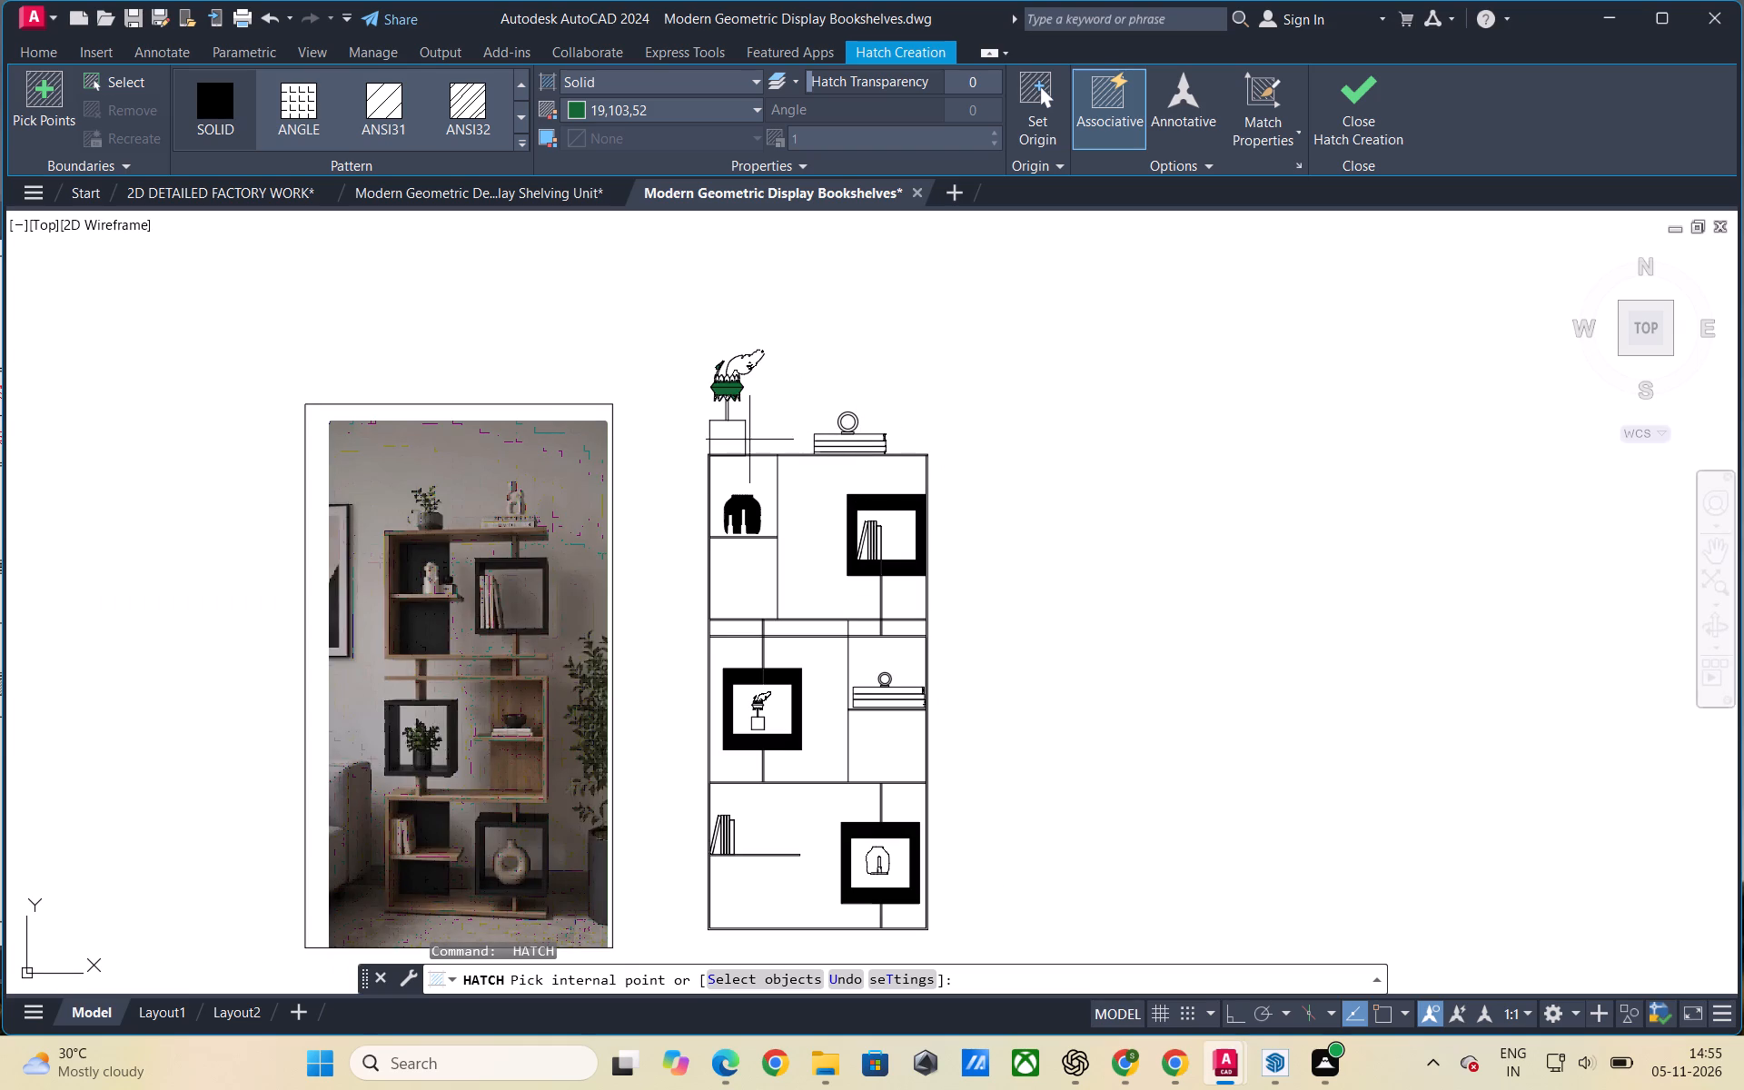
pyautogui.scroll(-1, 696, 436)
pyautogui.scroll(4, 707, 392)
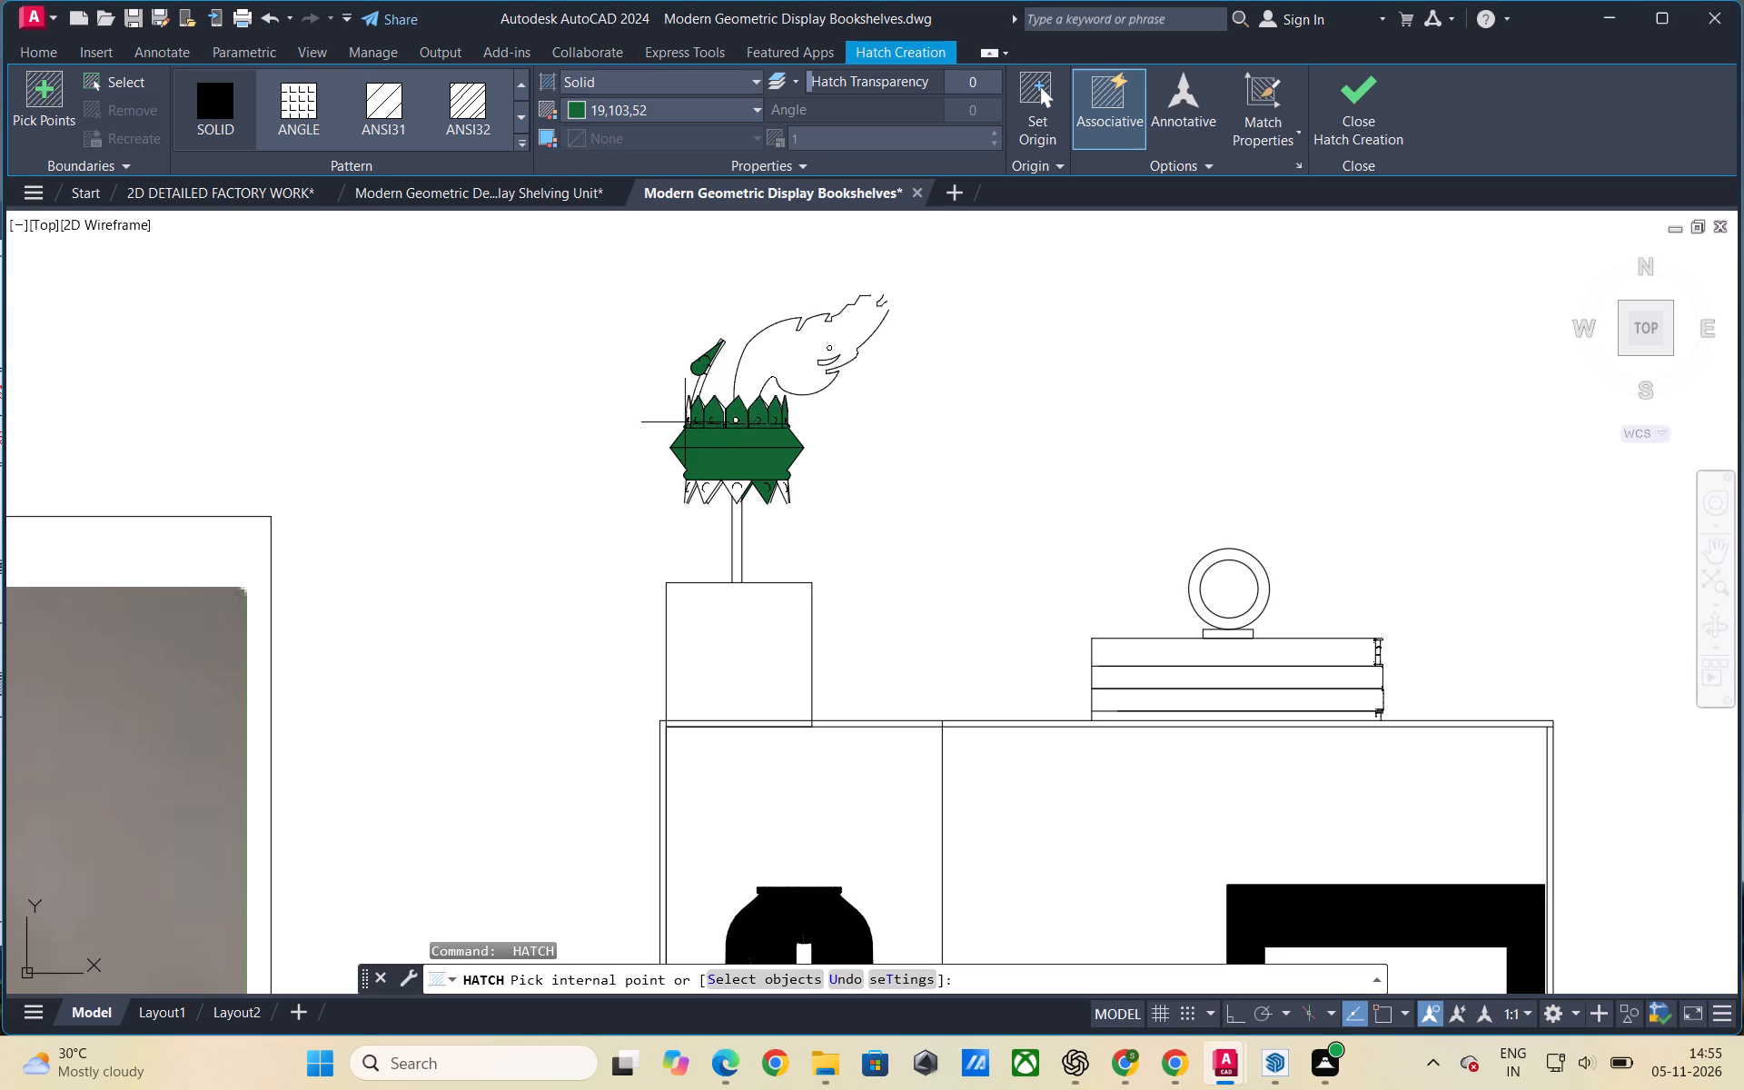
pyautogui.scroll(-1, 685, 422)
pyautogui.scroll(3, 778, 364)
pyautogui.scroll(-1, 775, 306)
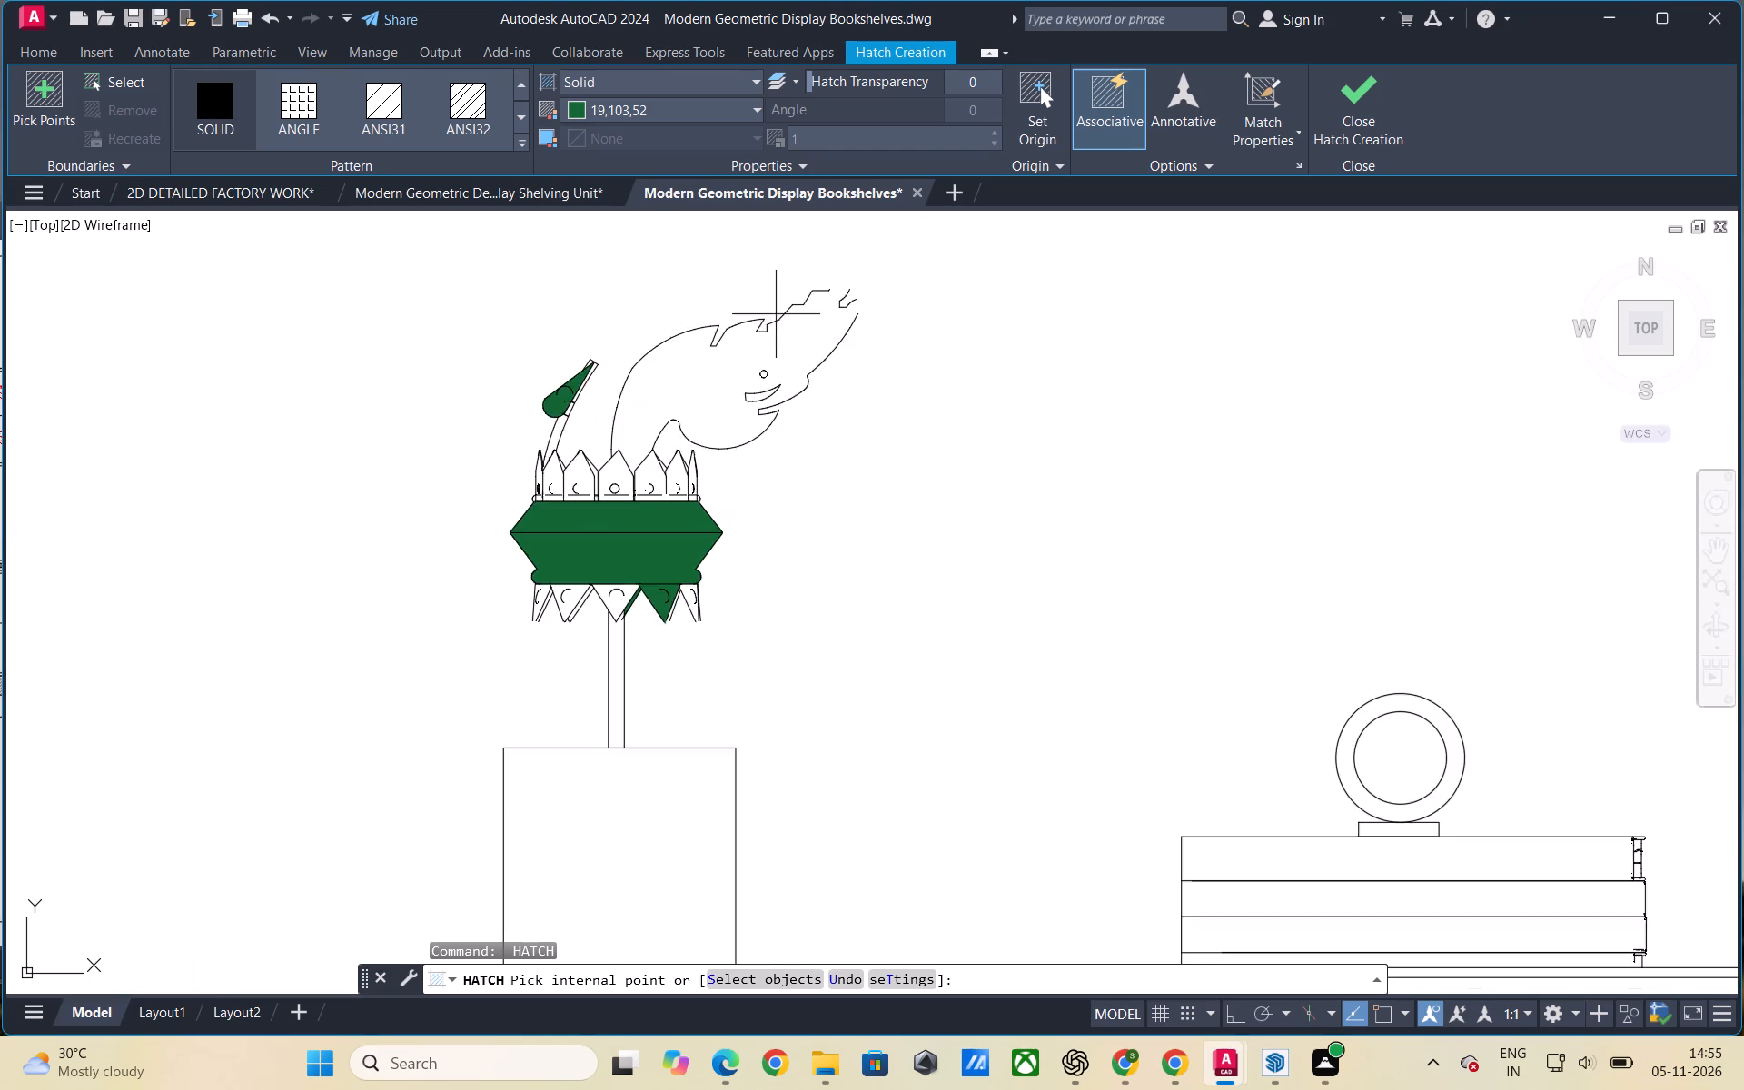
pyautogui.scroll(-1, 779, 328)
pyautogui.scroll(-2, 795, 452)
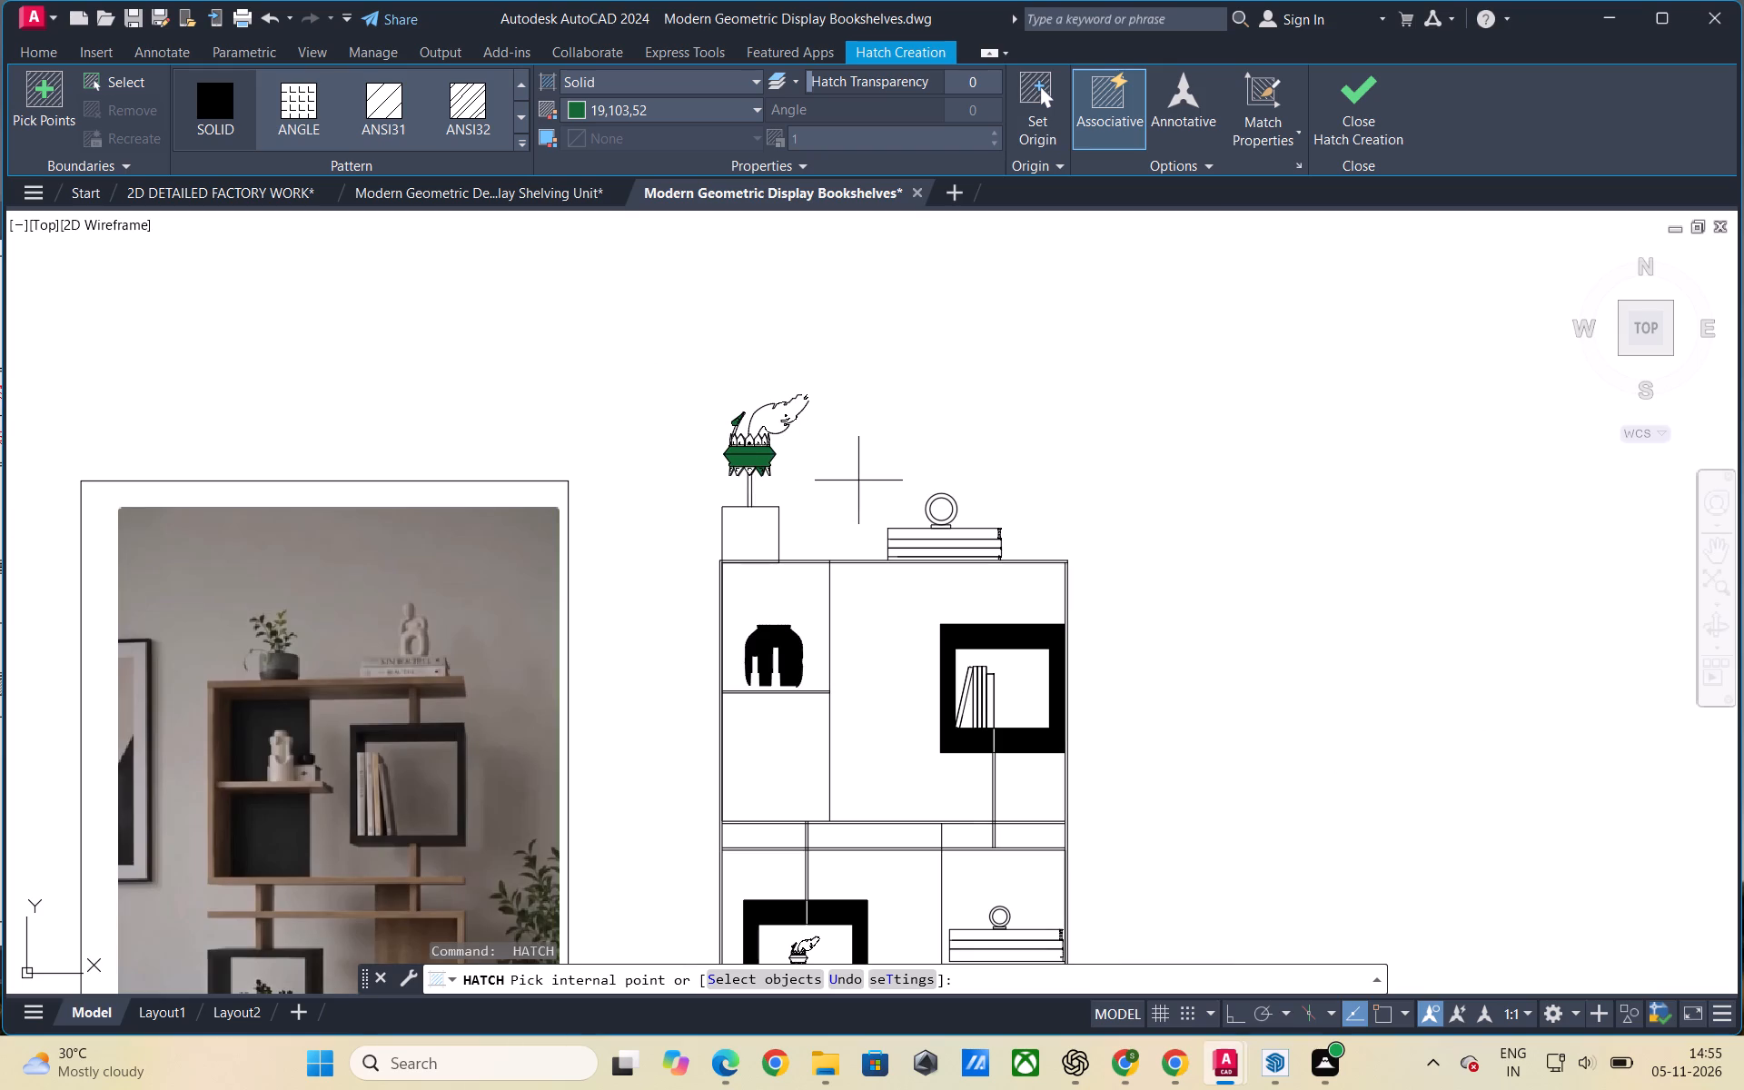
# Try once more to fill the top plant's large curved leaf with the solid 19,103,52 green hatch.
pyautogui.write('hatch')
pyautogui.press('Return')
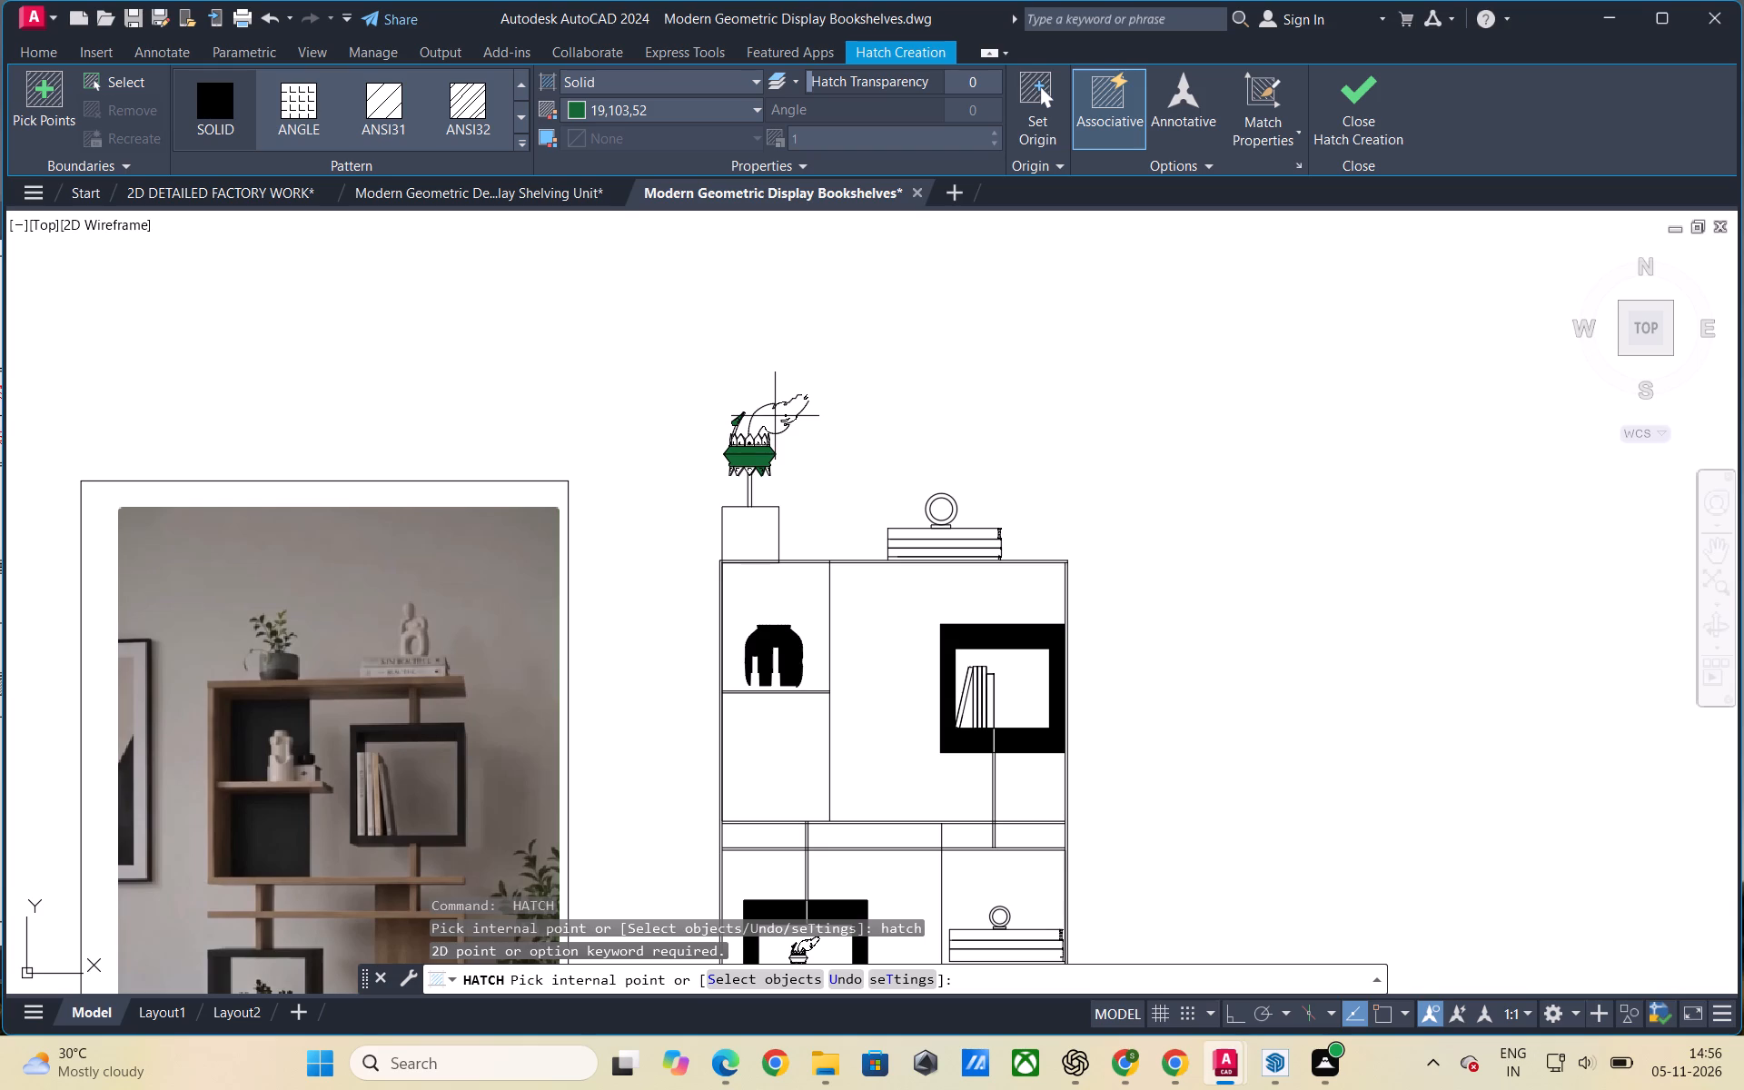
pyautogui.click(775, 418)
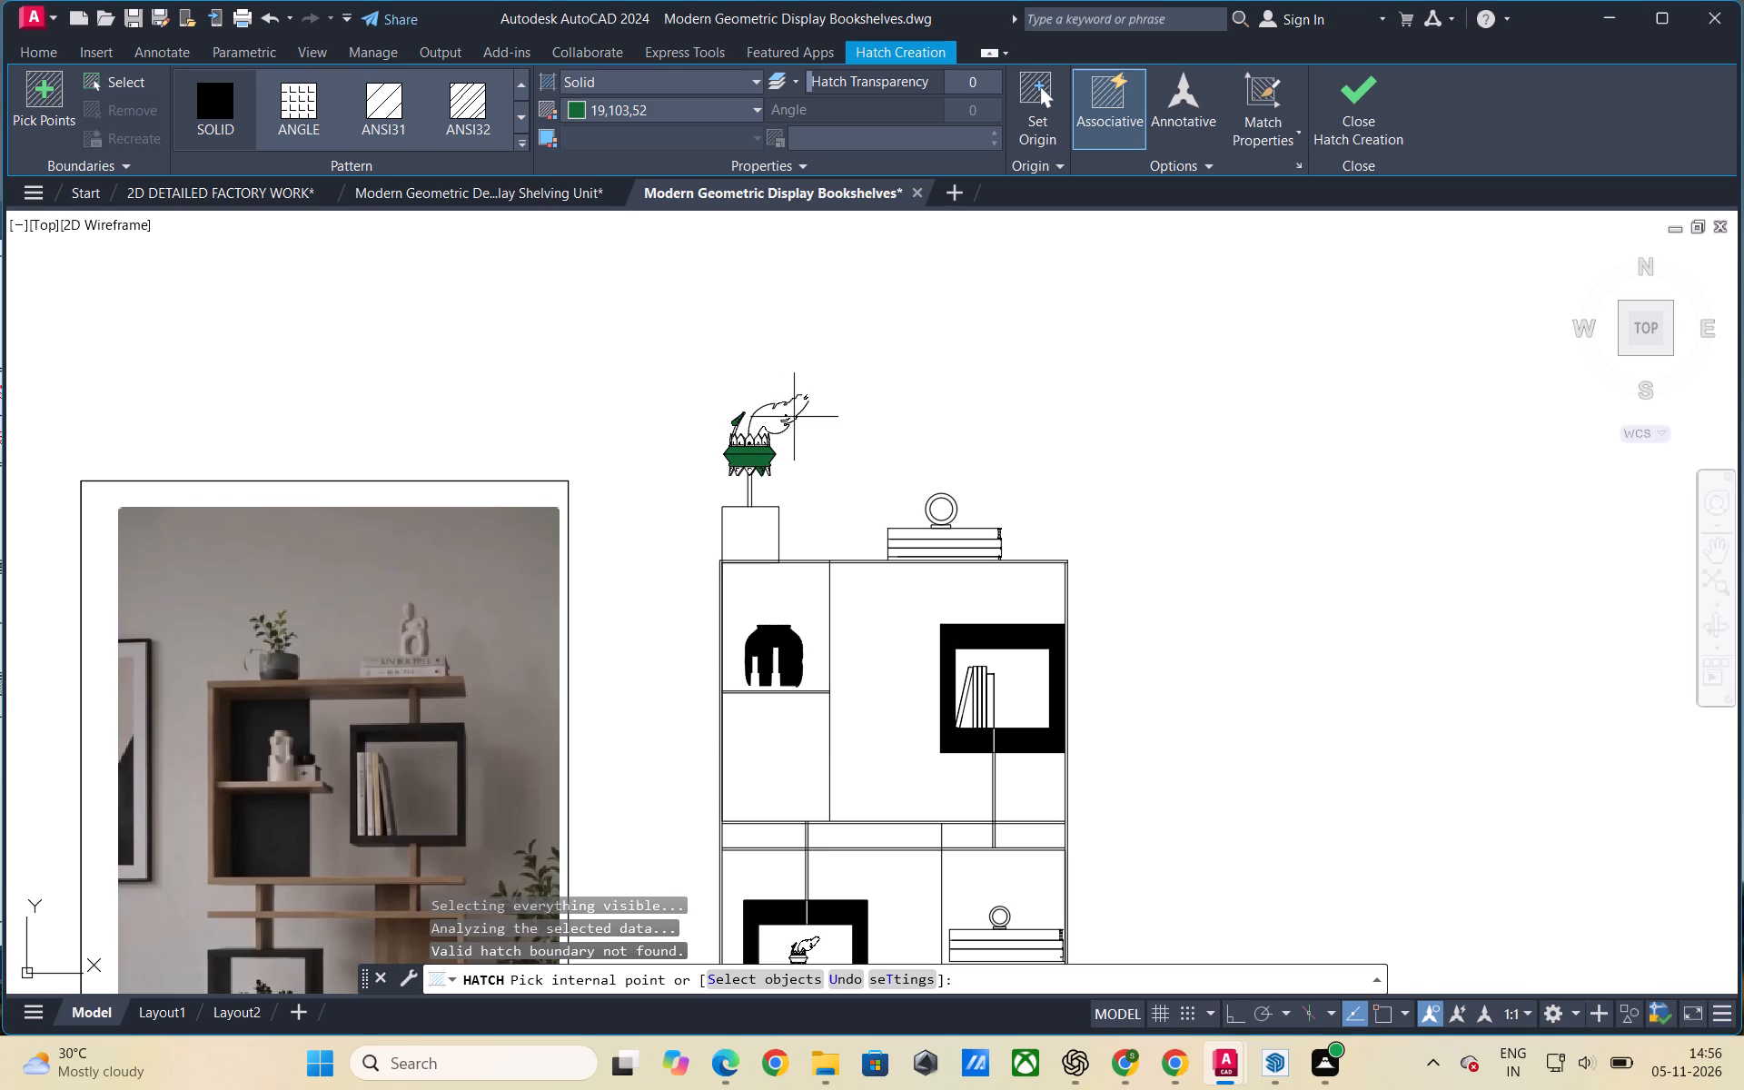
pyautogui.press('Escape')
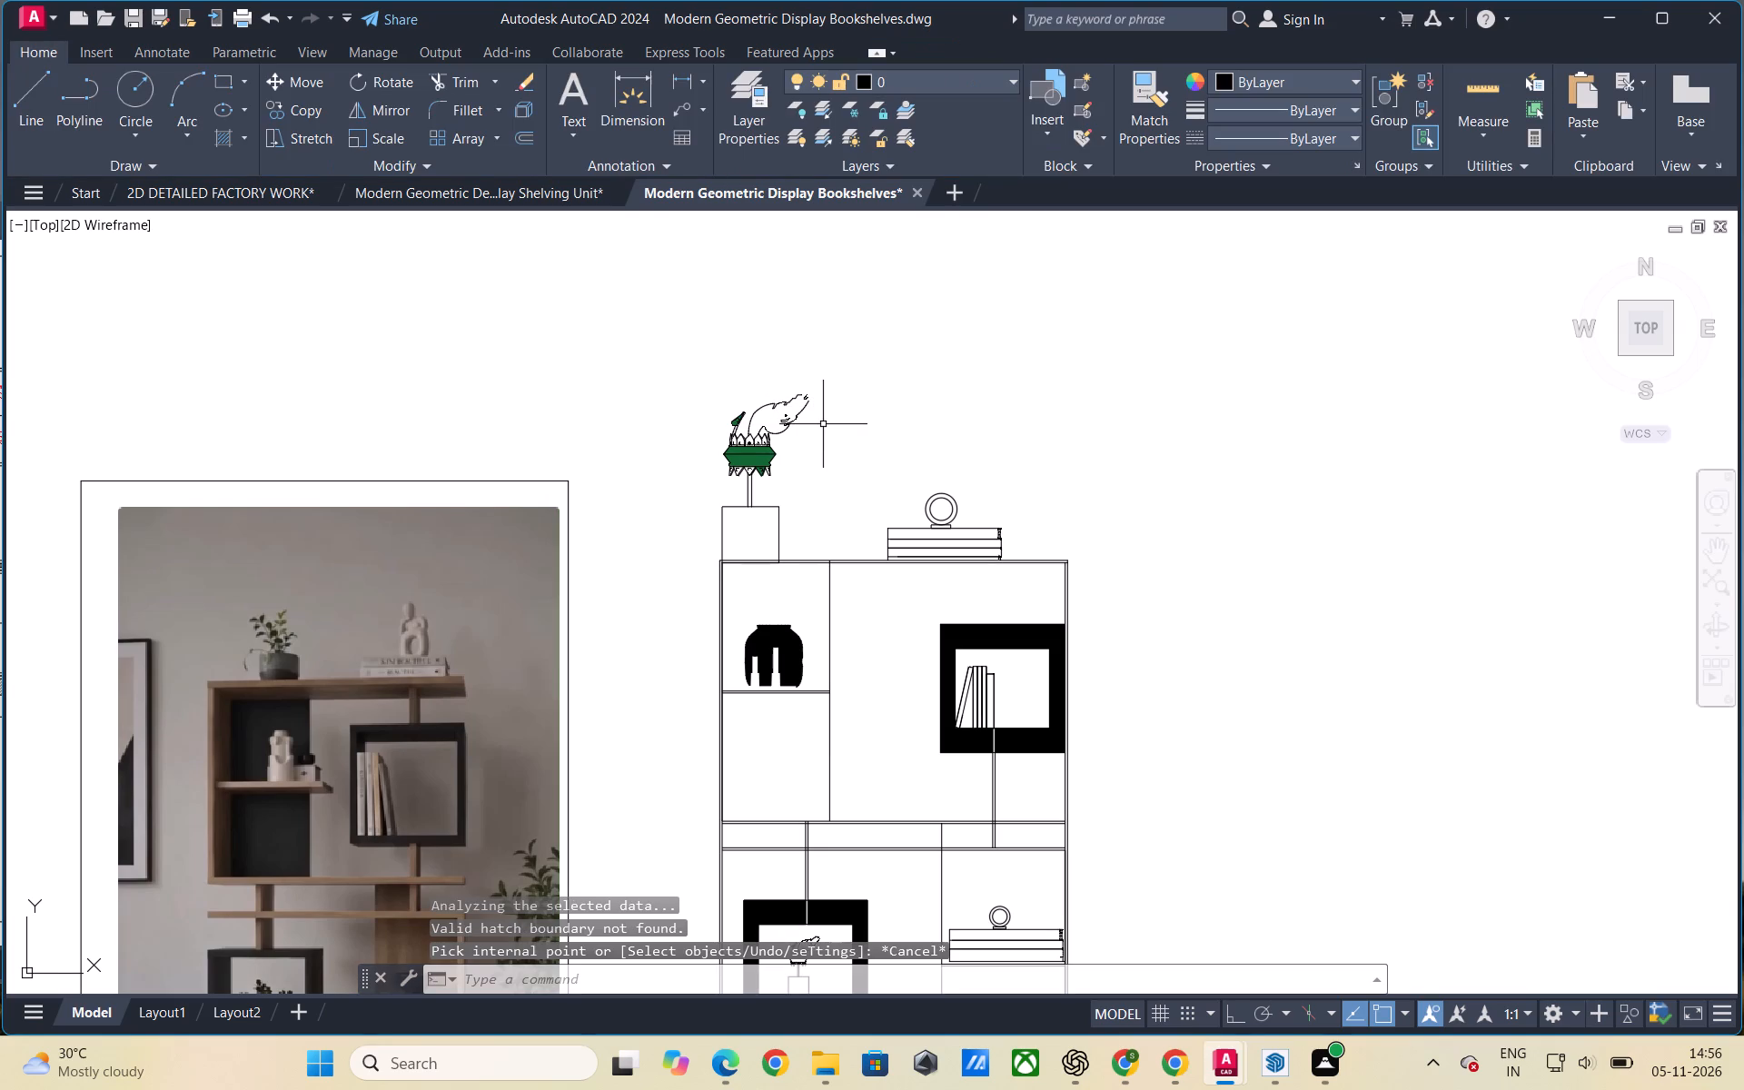
# Save the bookshelf drawing under its existing file name.
pyautogui.hotkey('ctrl', 's')
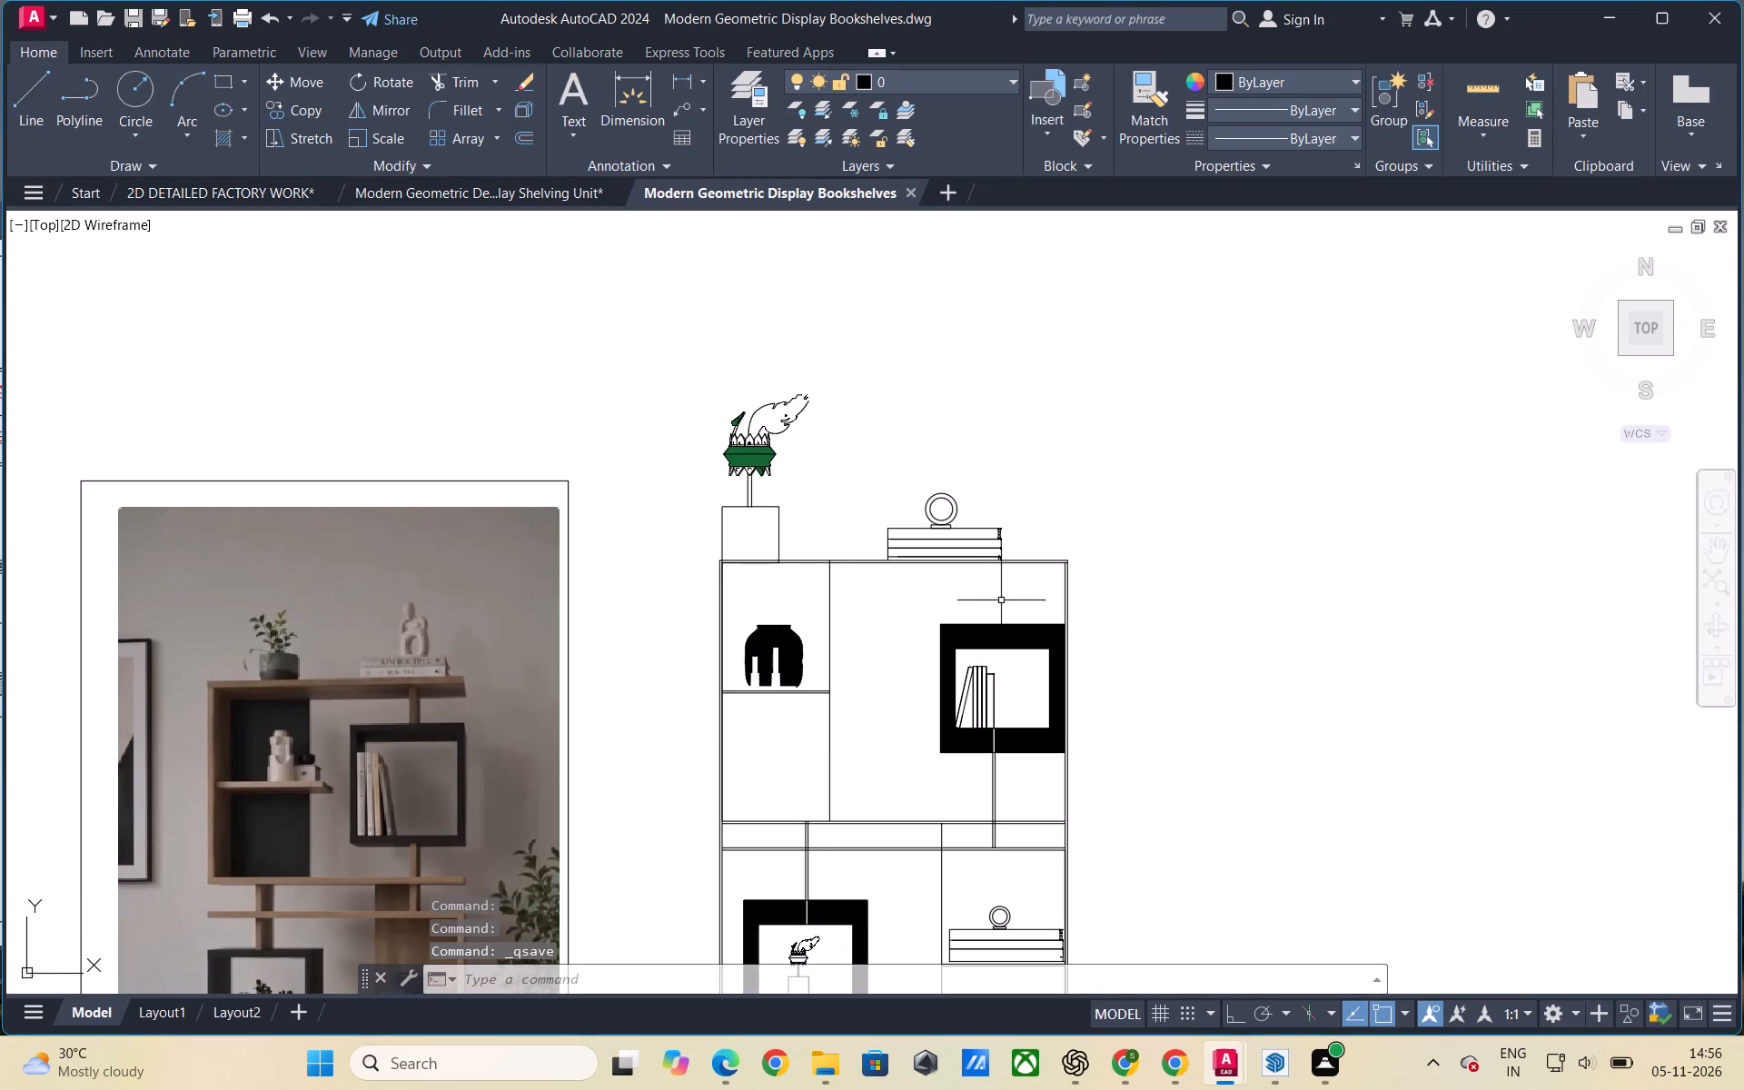
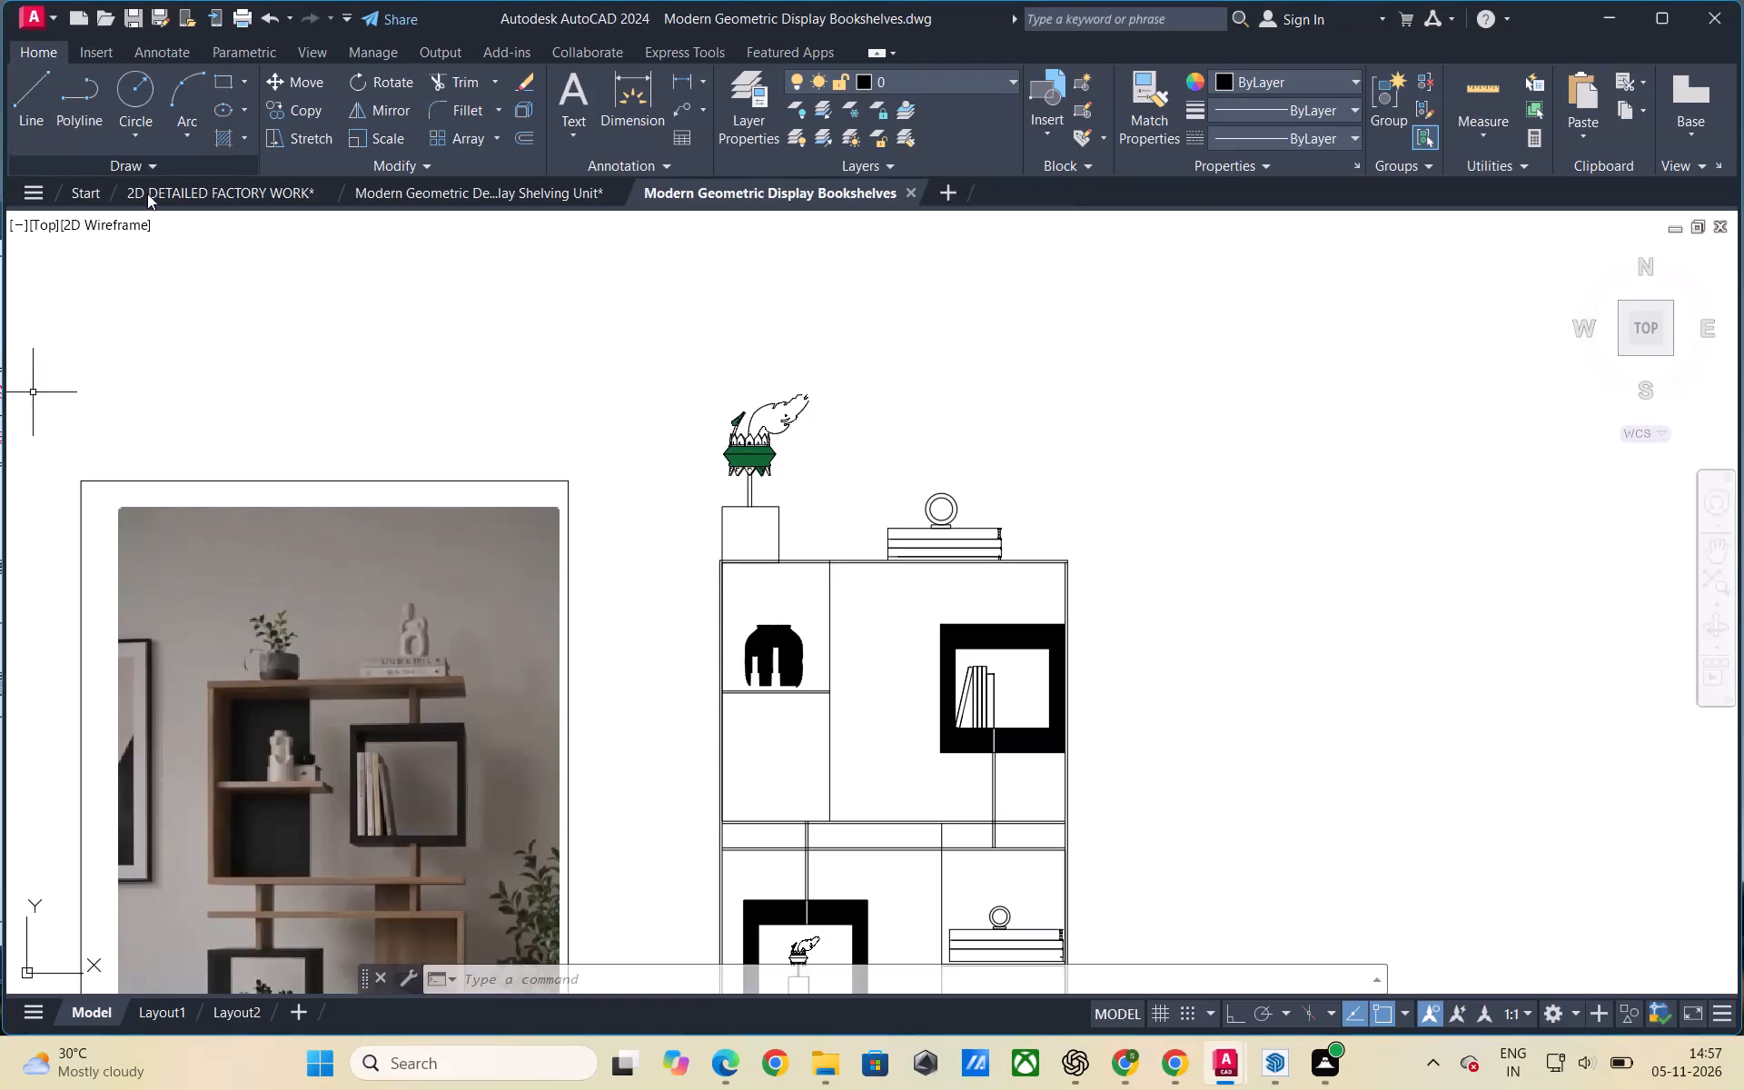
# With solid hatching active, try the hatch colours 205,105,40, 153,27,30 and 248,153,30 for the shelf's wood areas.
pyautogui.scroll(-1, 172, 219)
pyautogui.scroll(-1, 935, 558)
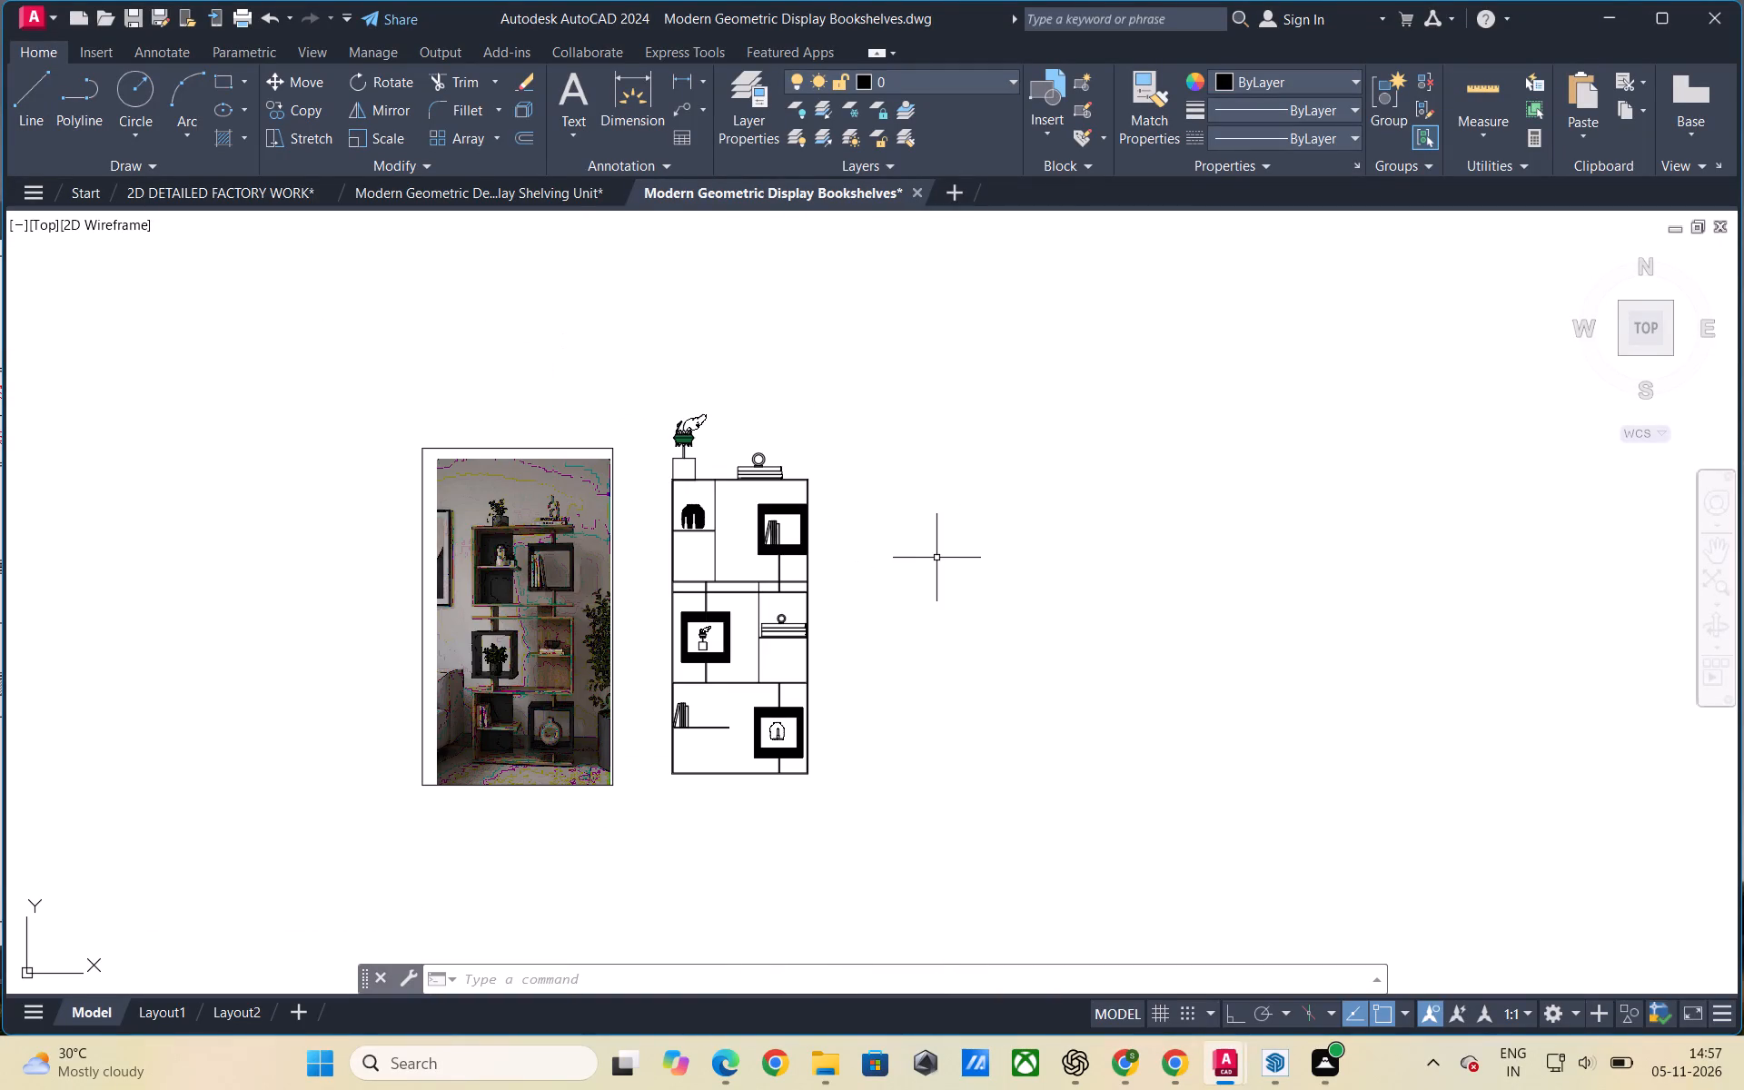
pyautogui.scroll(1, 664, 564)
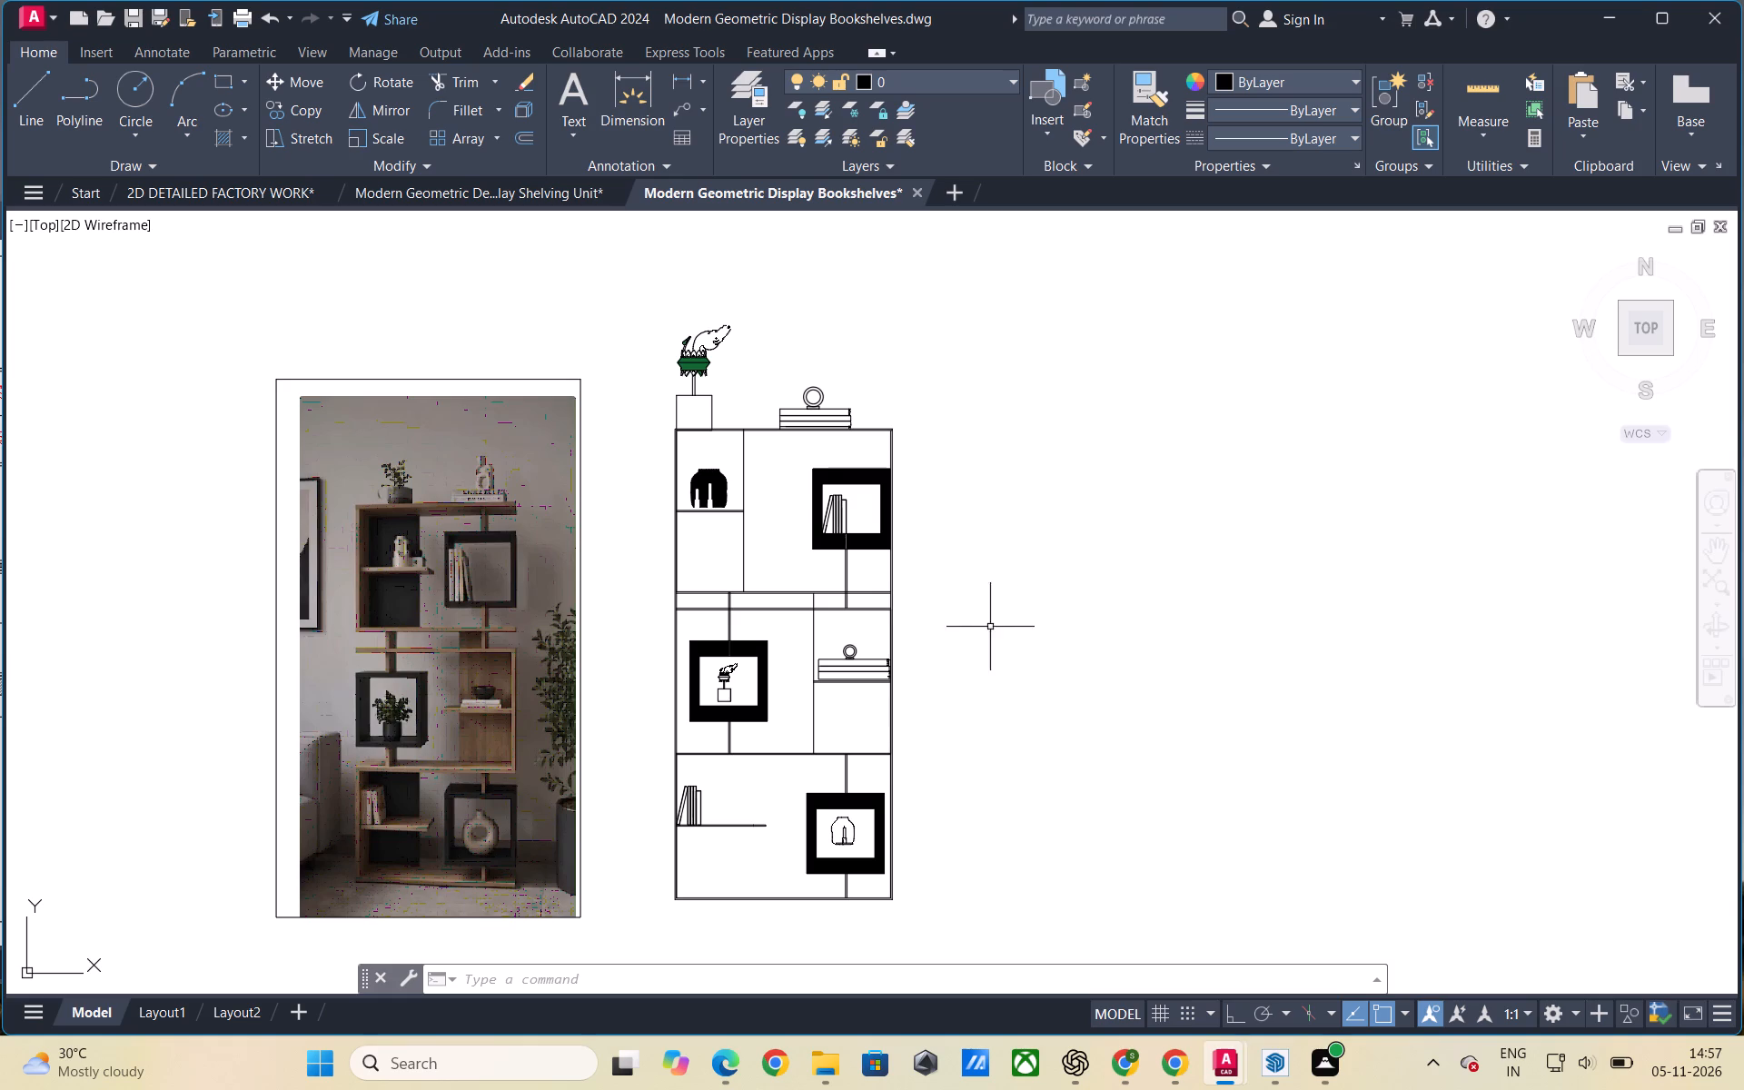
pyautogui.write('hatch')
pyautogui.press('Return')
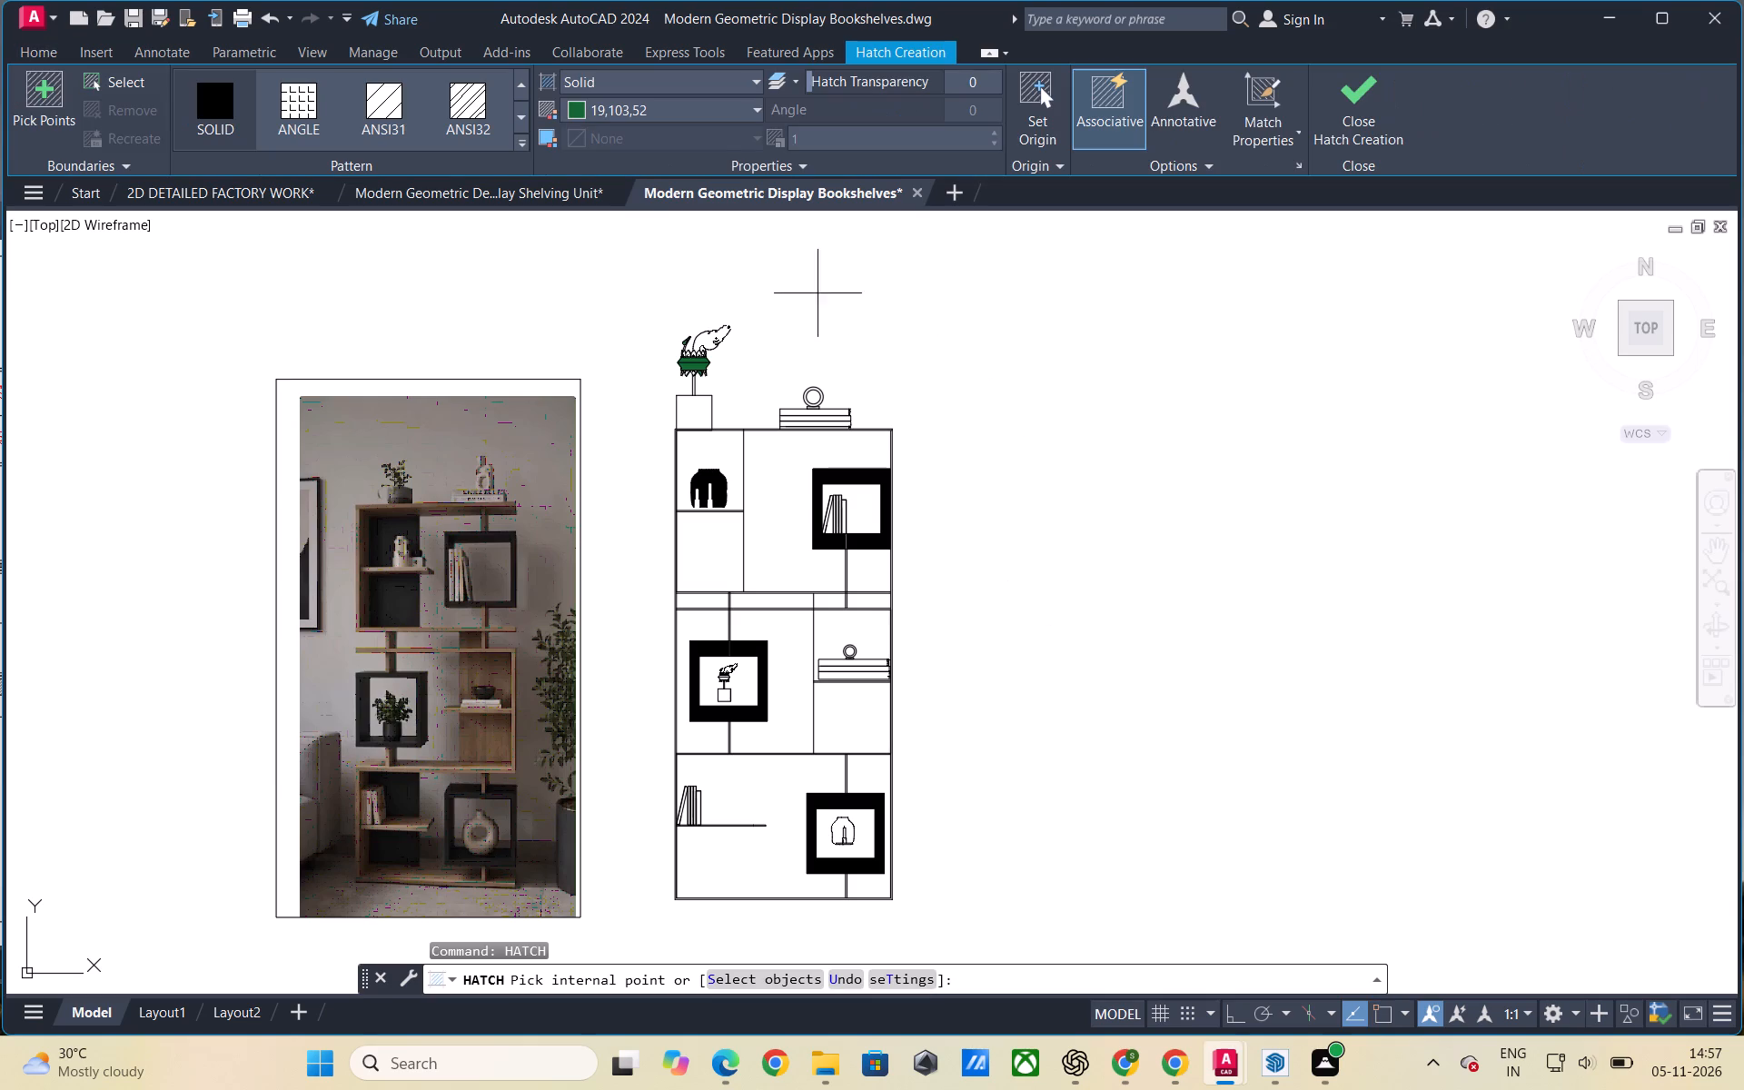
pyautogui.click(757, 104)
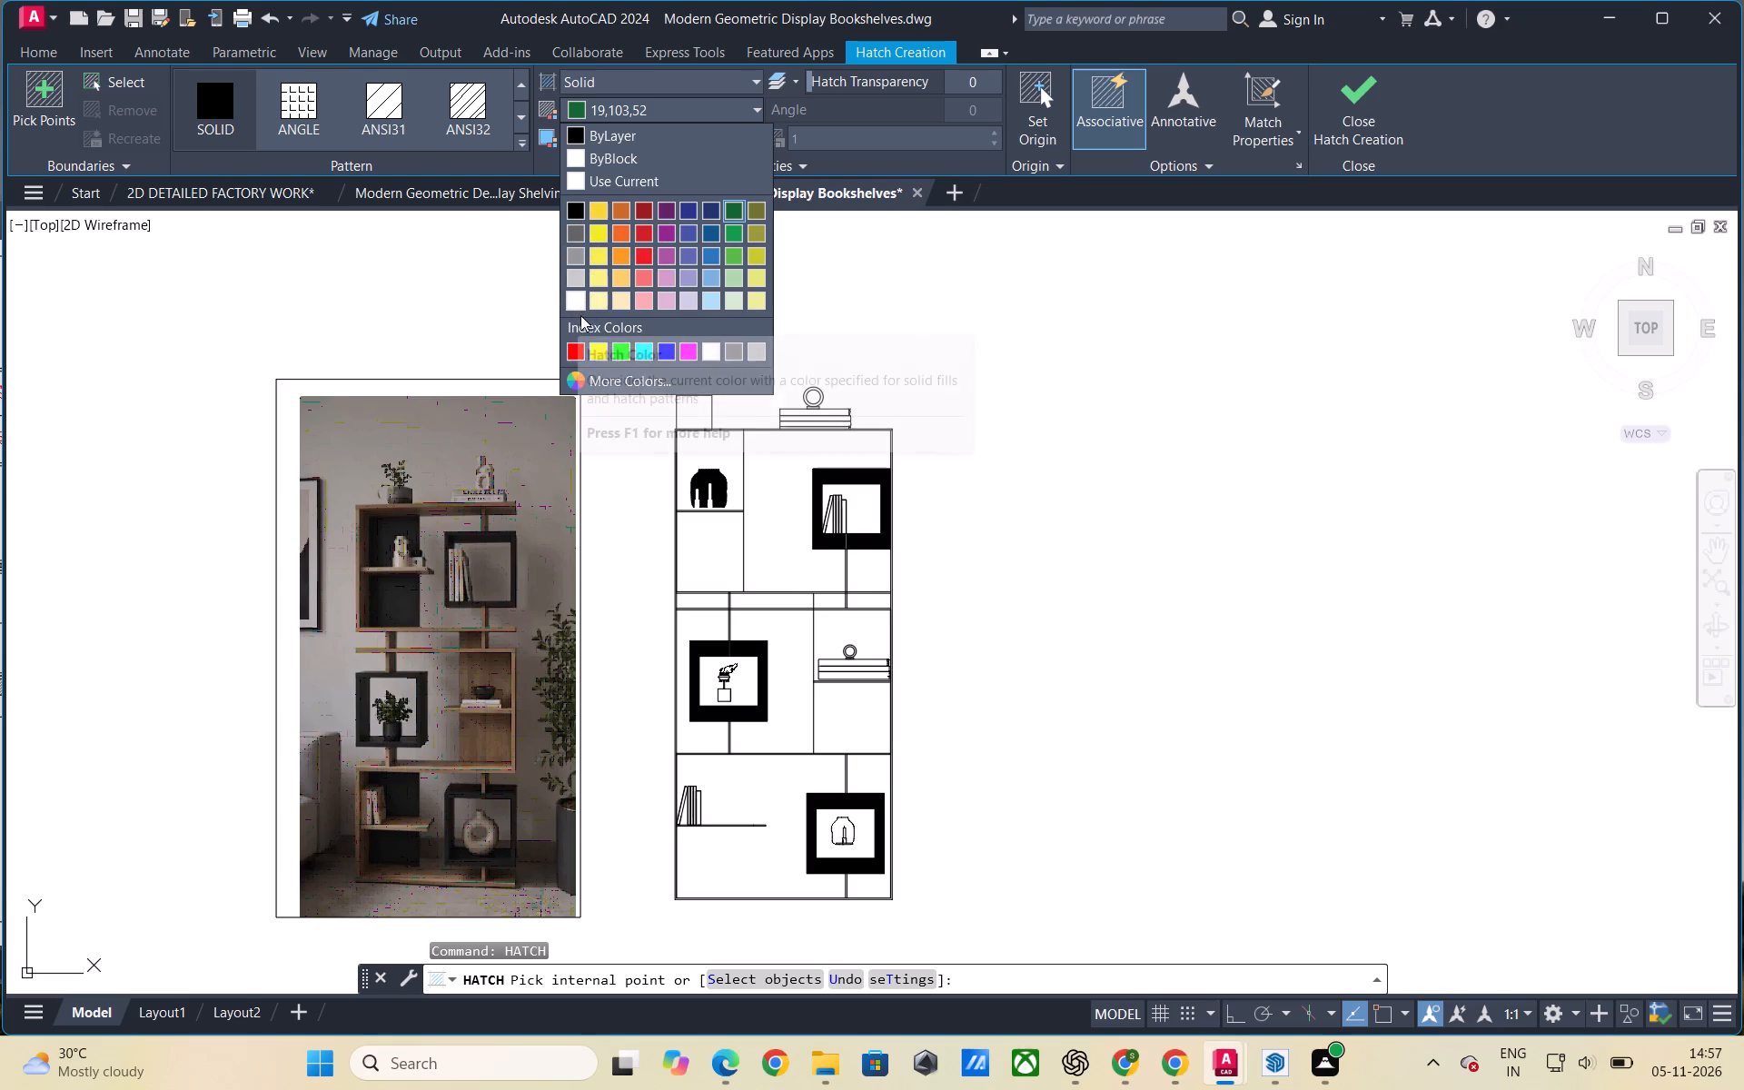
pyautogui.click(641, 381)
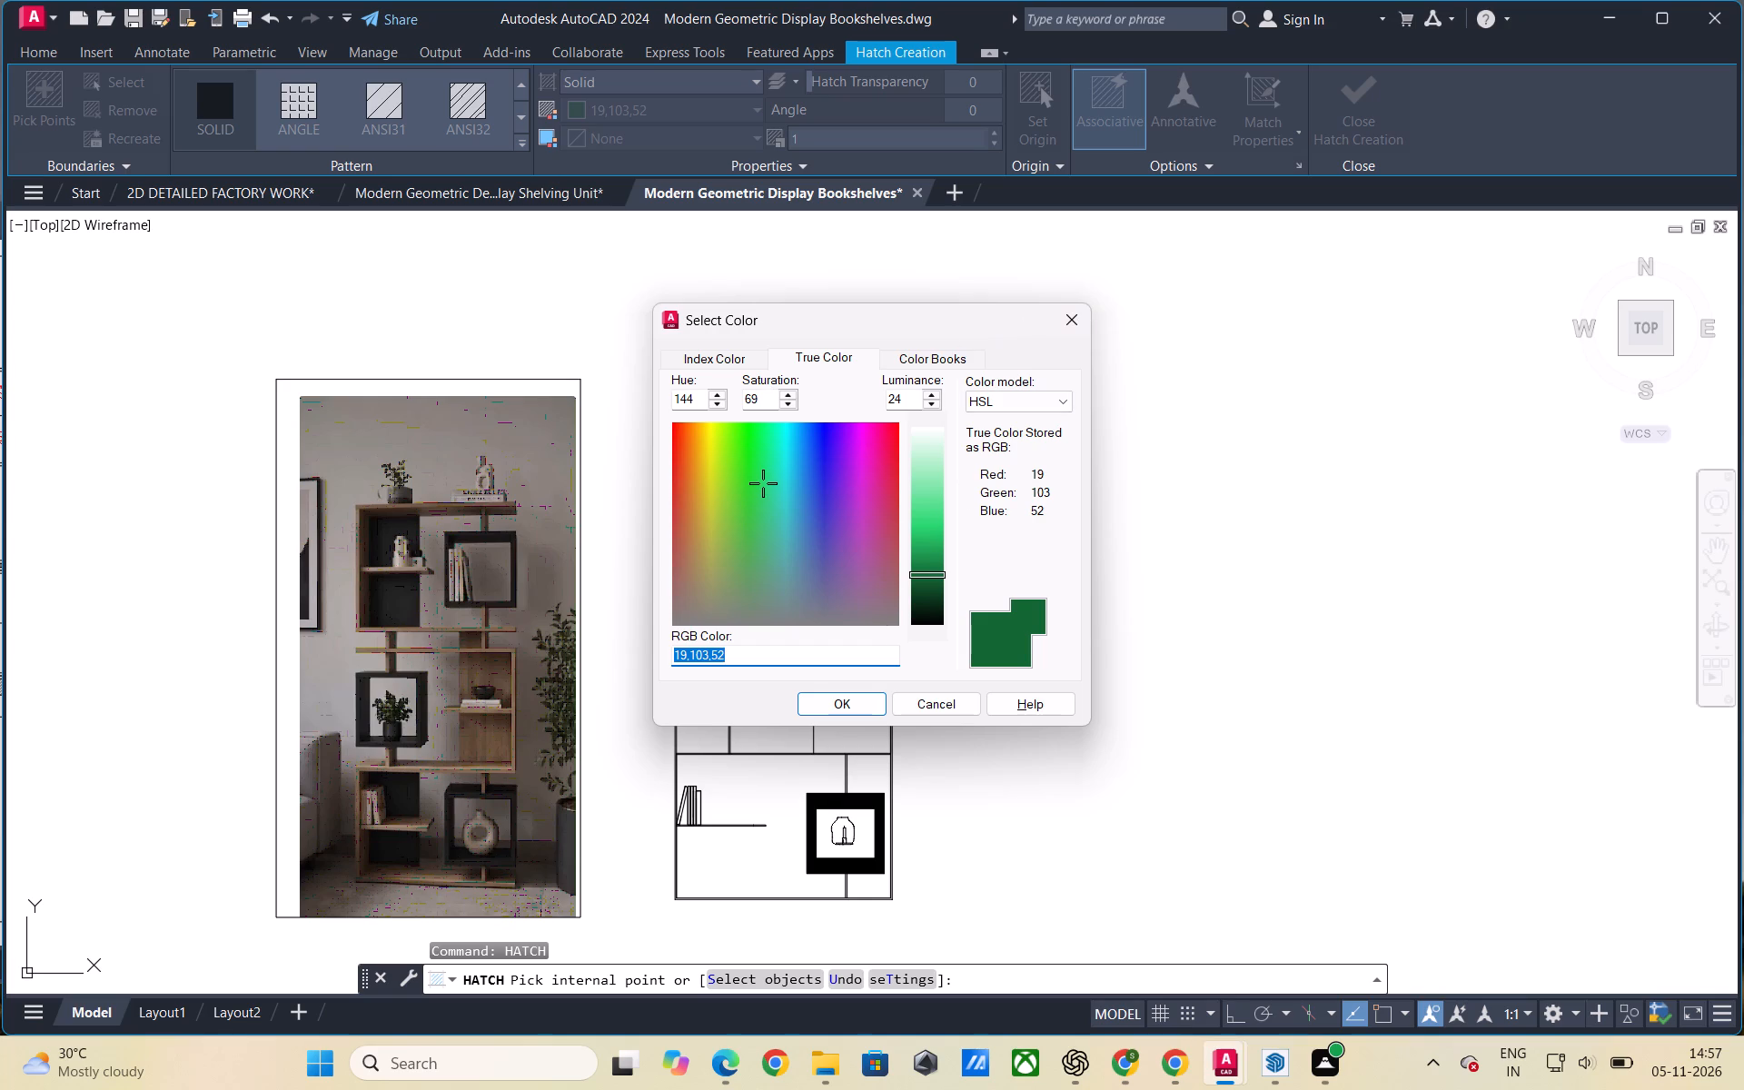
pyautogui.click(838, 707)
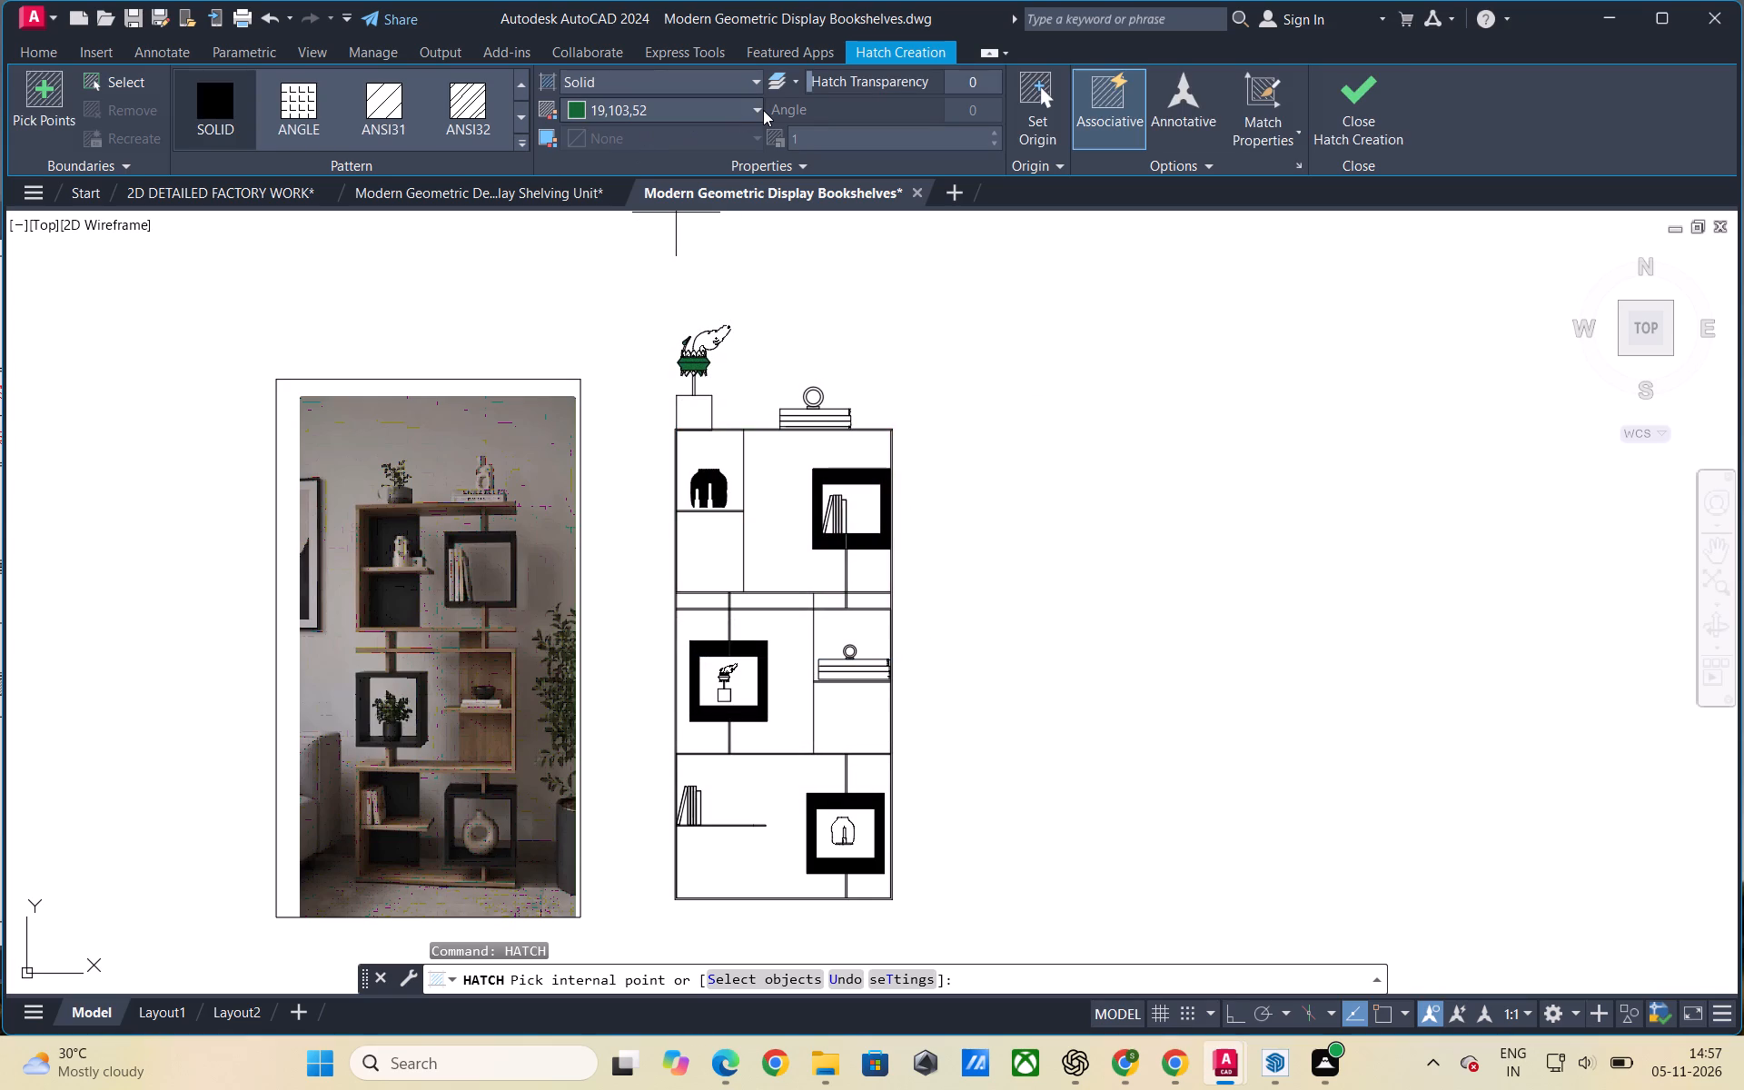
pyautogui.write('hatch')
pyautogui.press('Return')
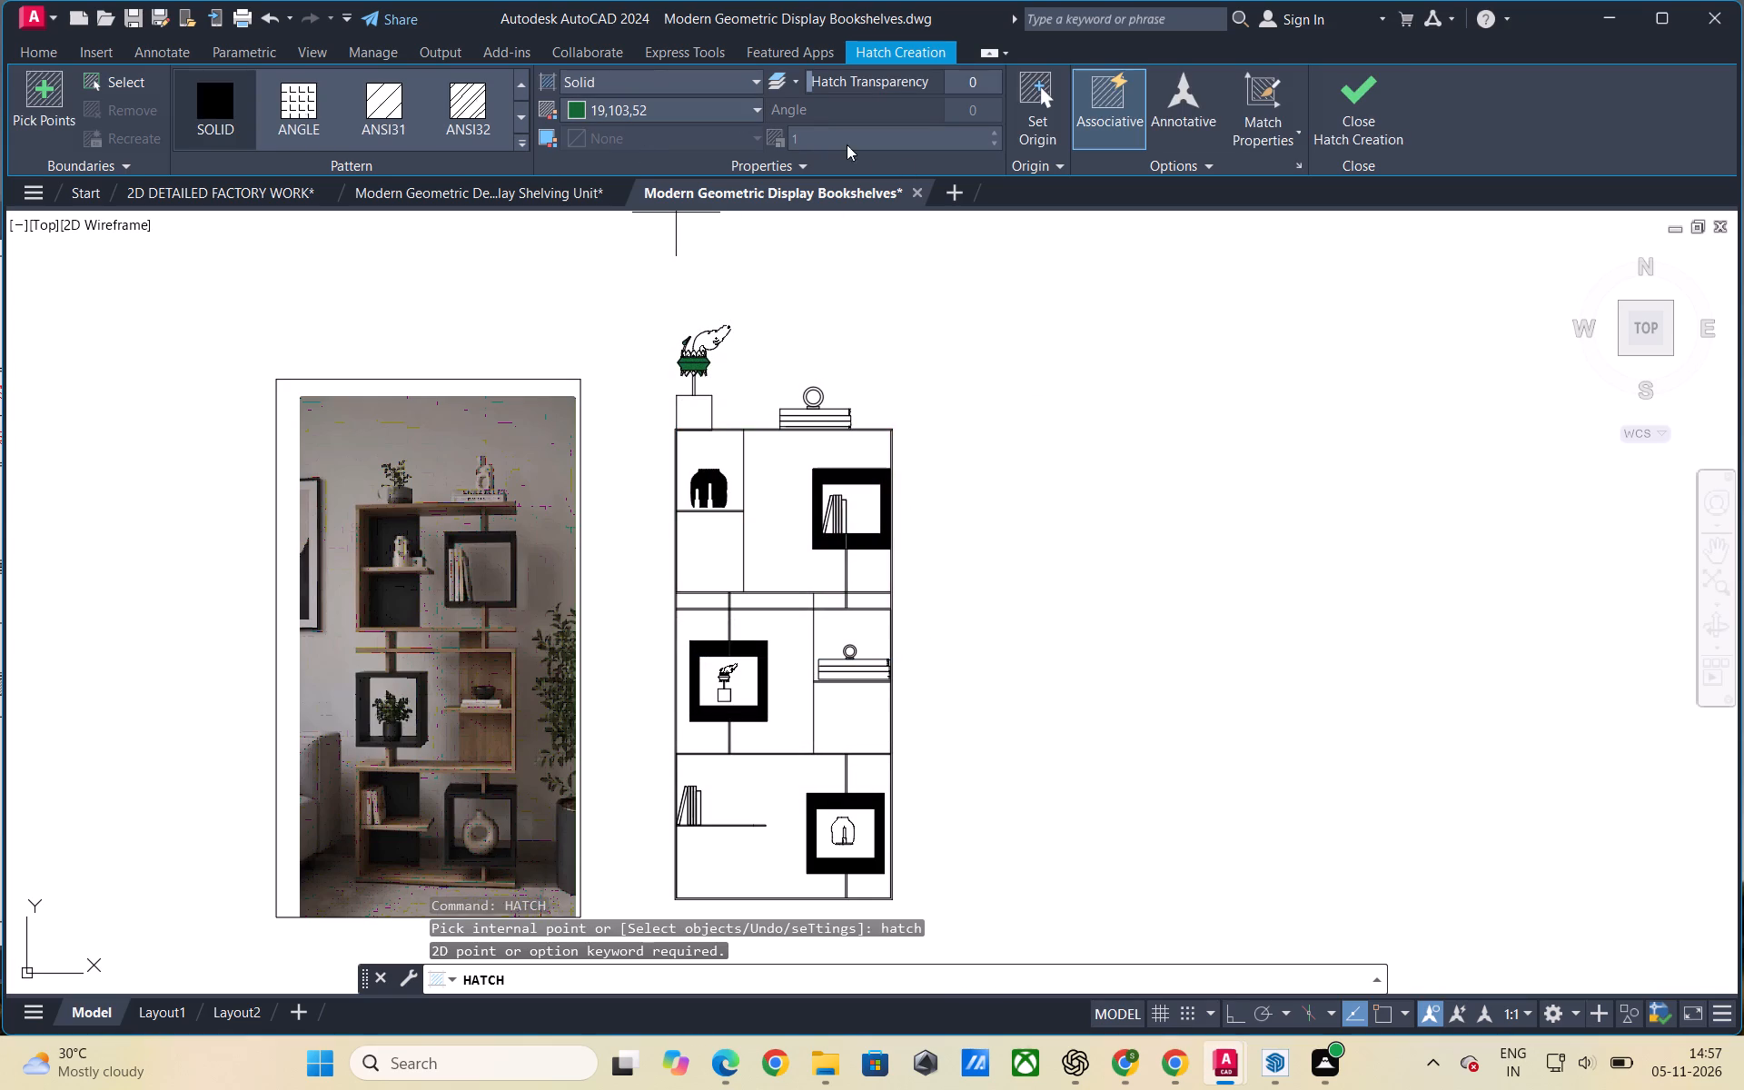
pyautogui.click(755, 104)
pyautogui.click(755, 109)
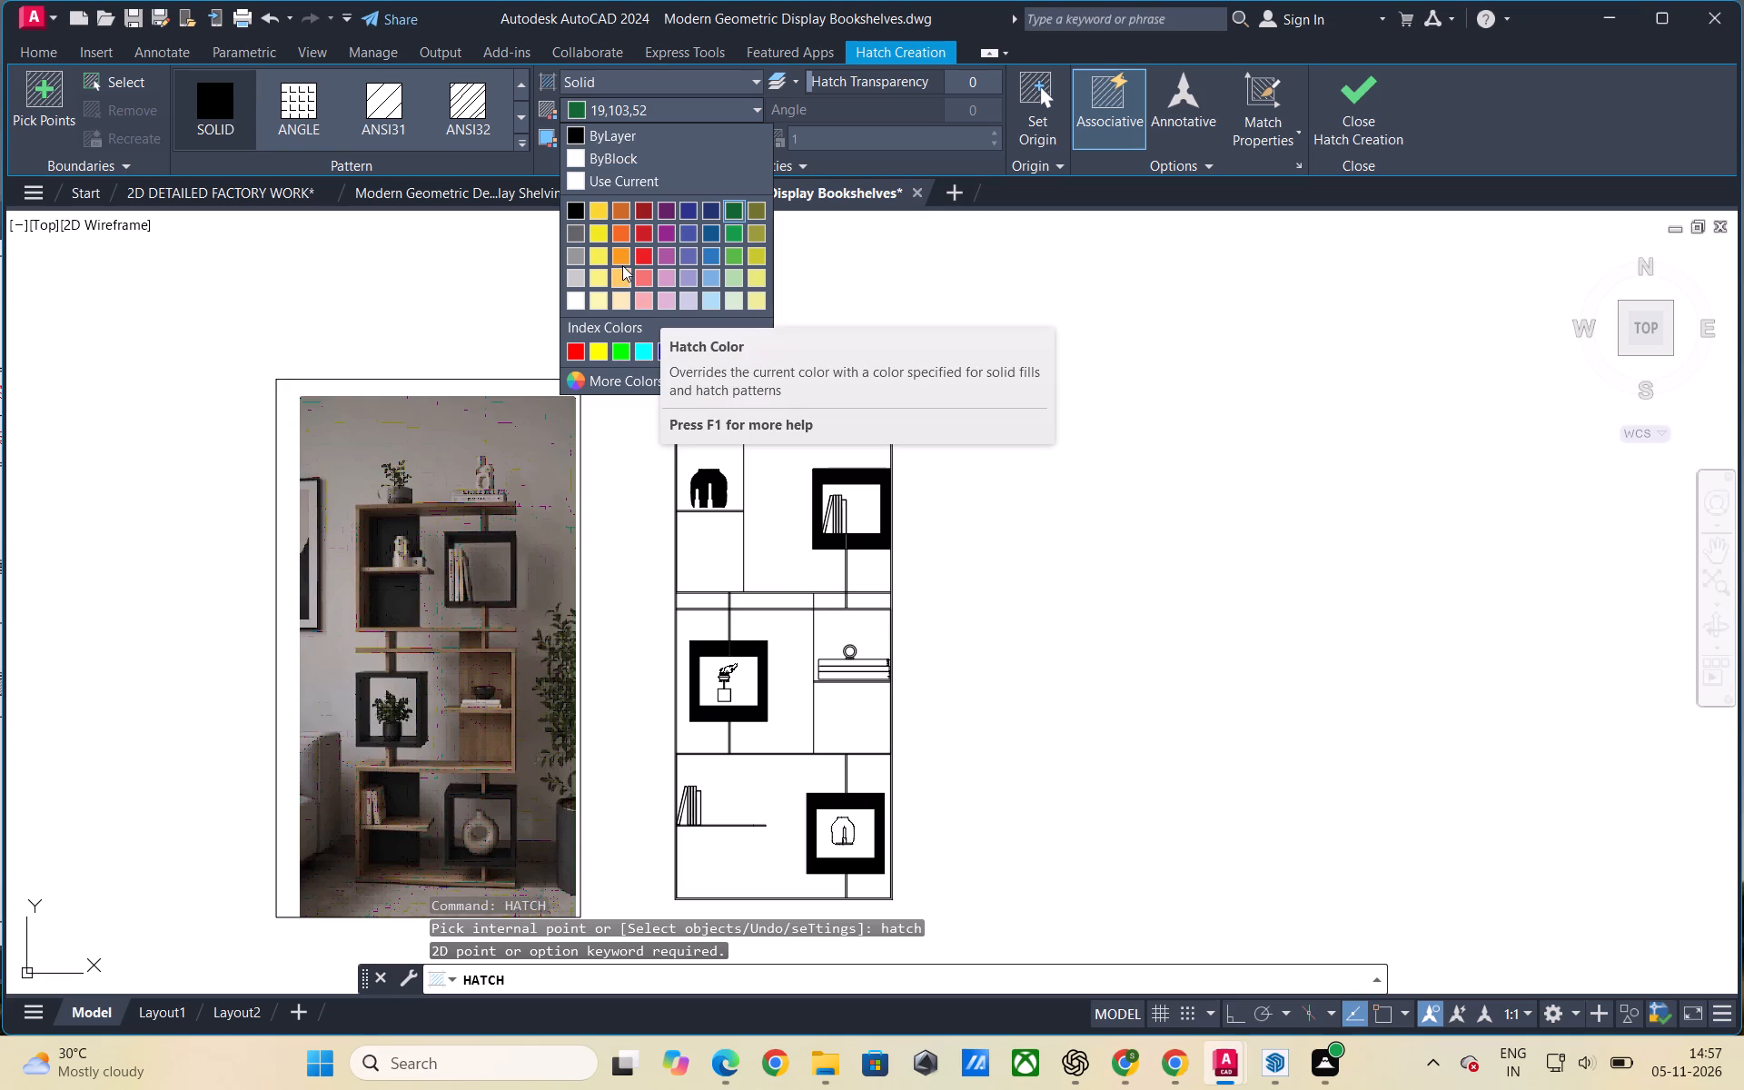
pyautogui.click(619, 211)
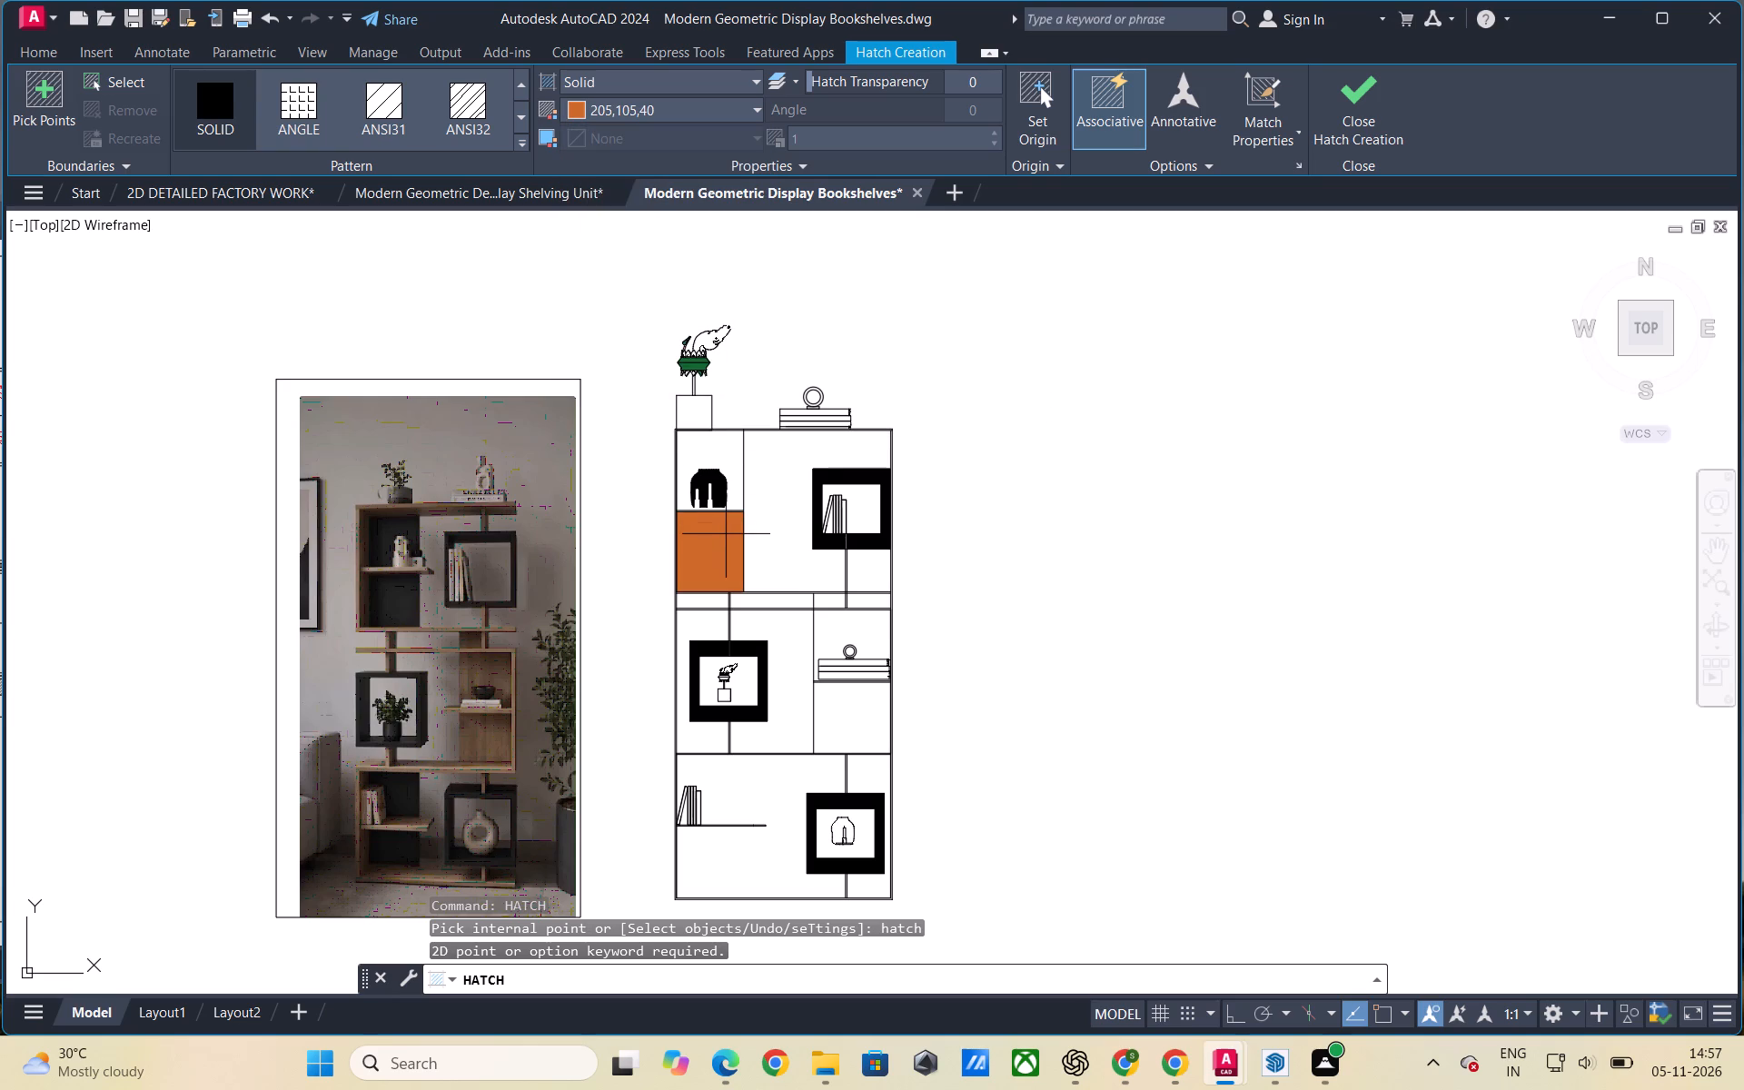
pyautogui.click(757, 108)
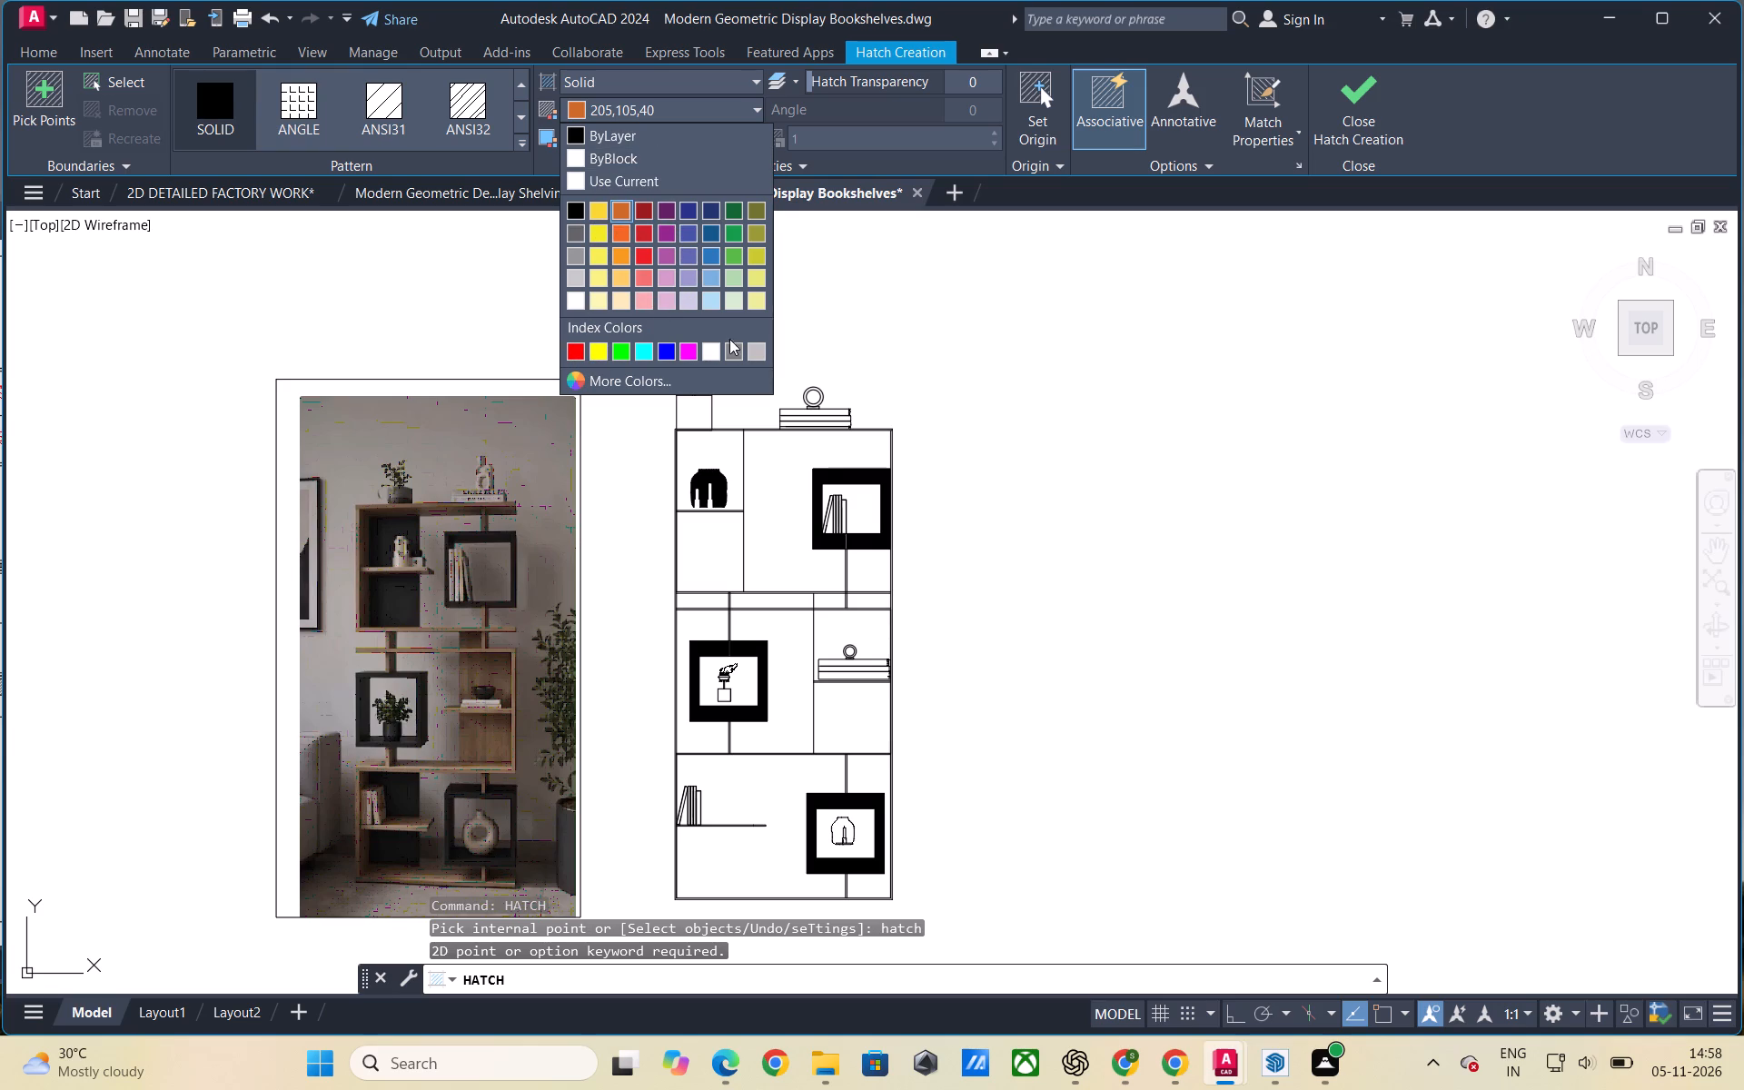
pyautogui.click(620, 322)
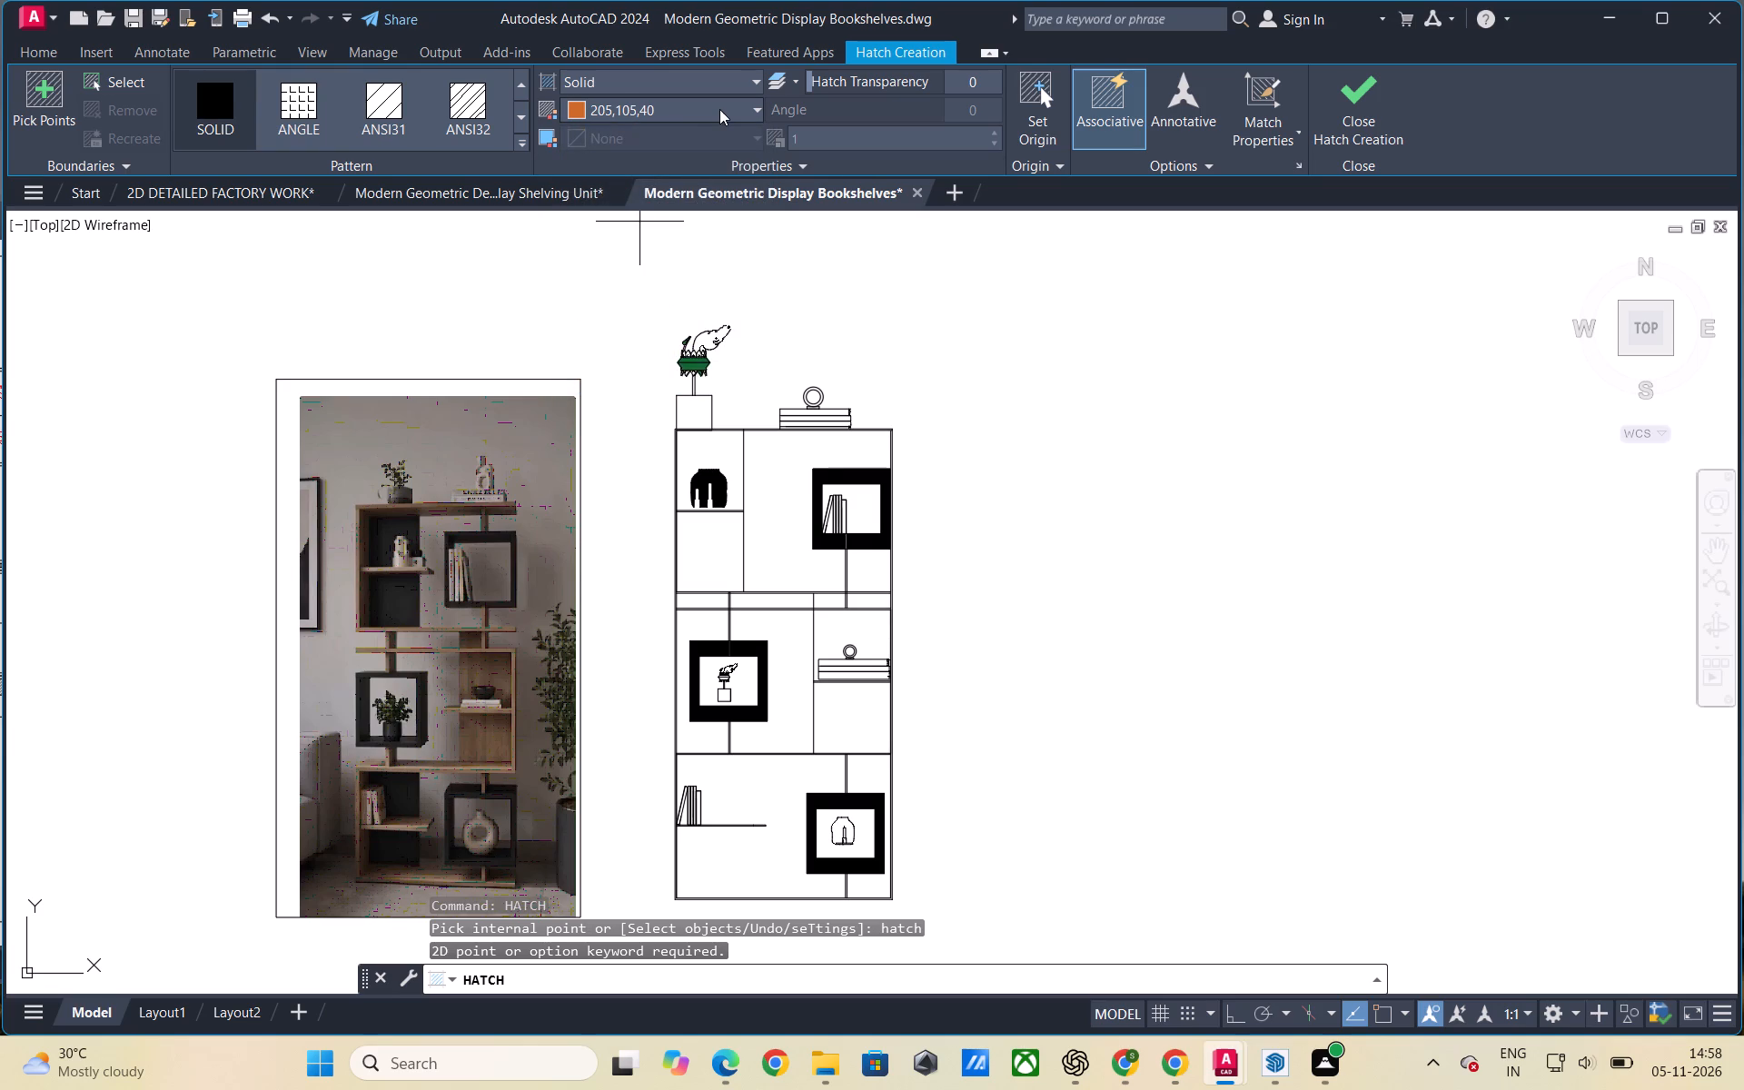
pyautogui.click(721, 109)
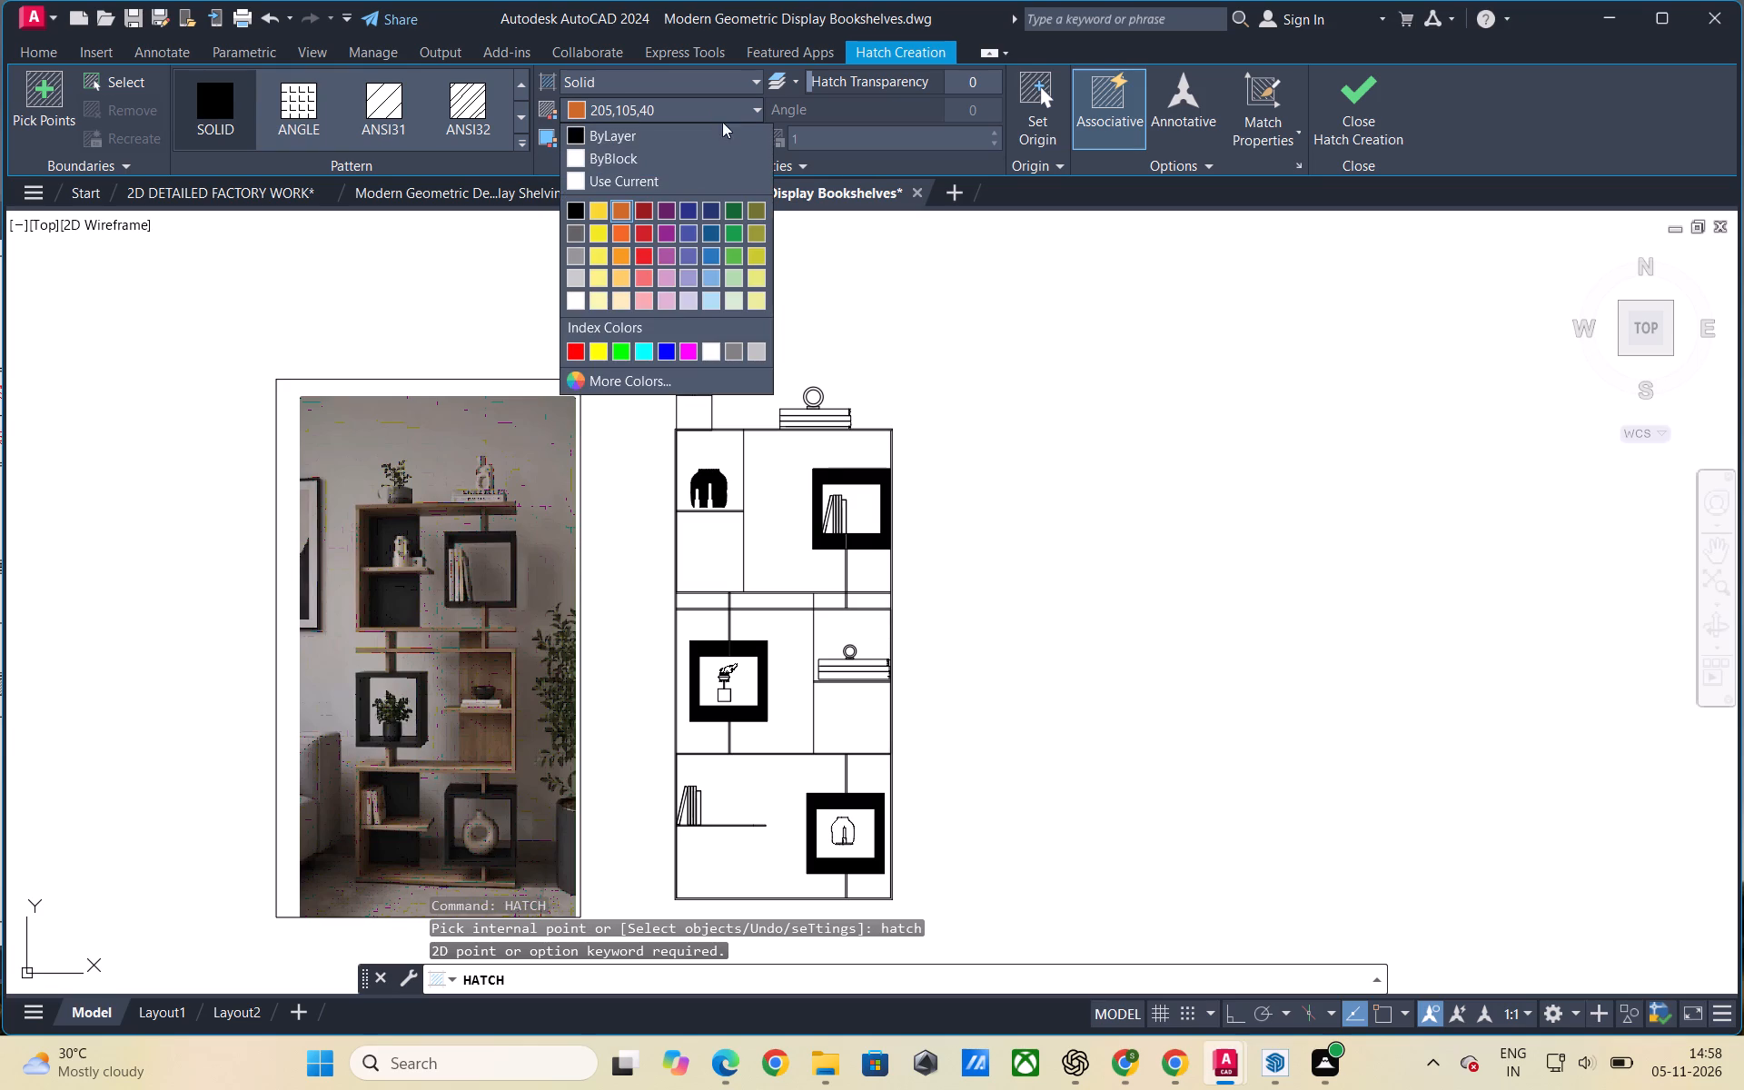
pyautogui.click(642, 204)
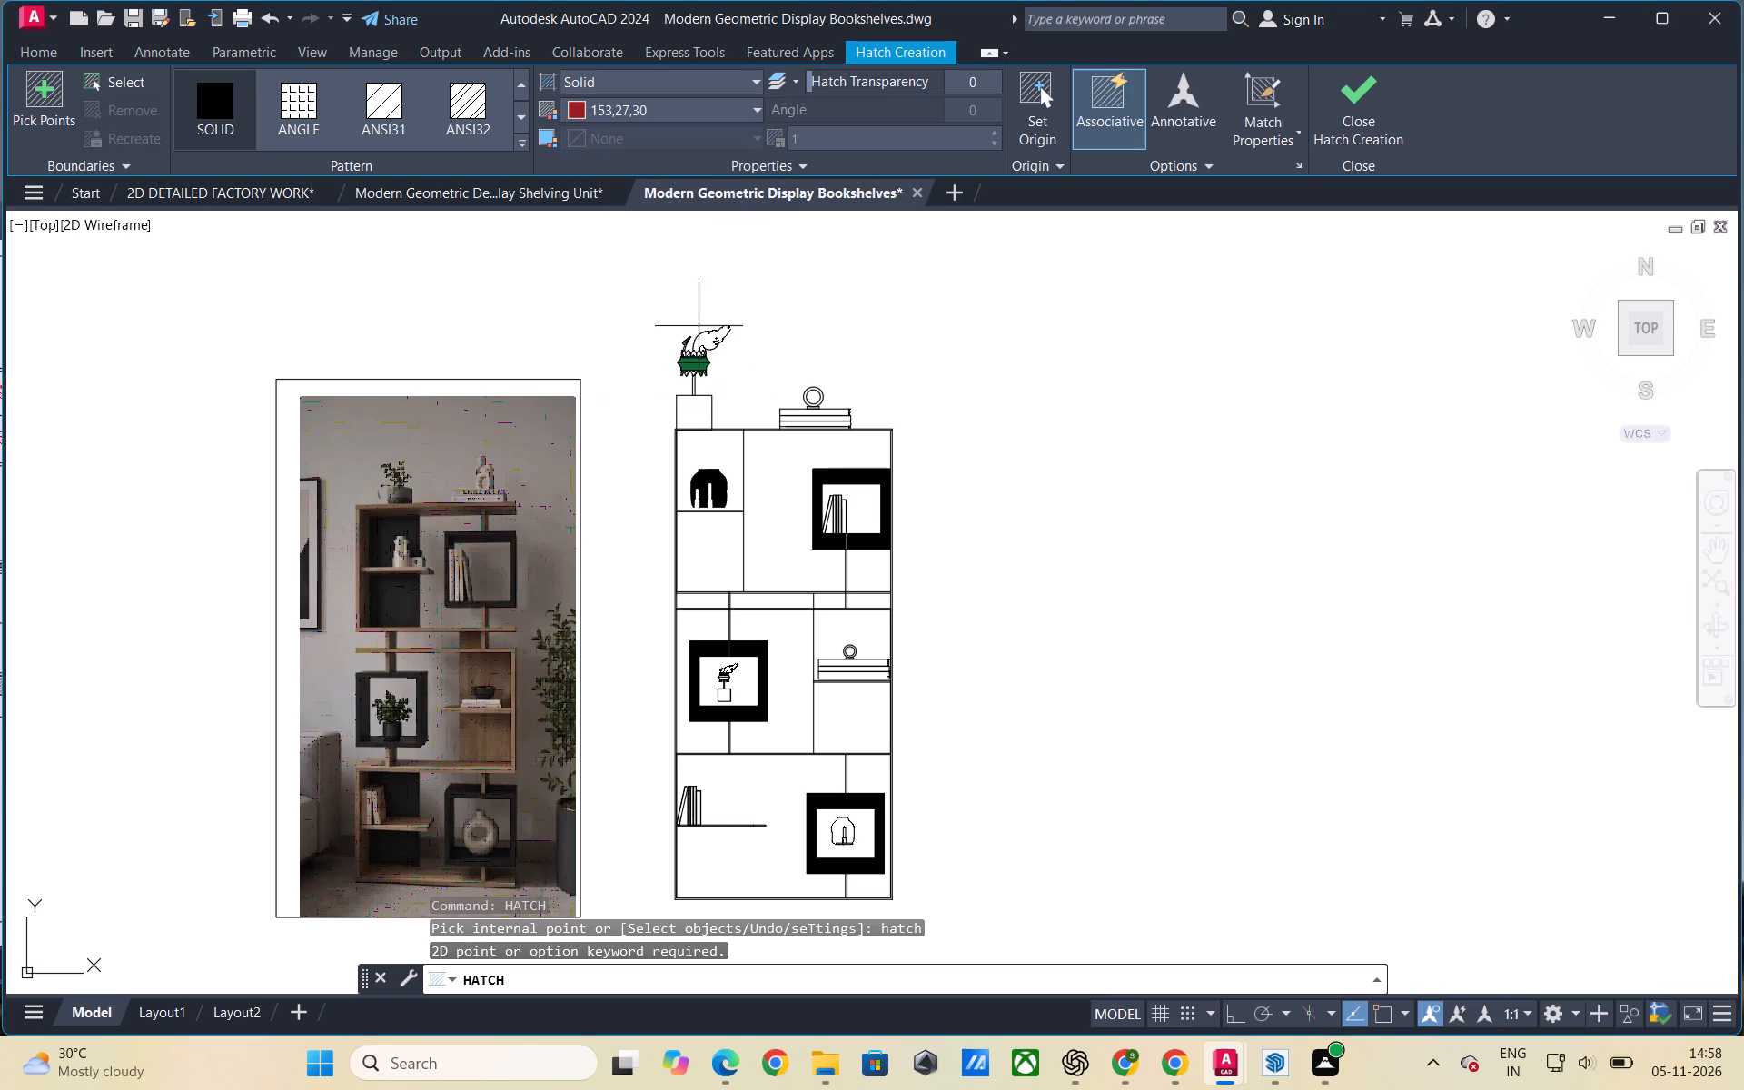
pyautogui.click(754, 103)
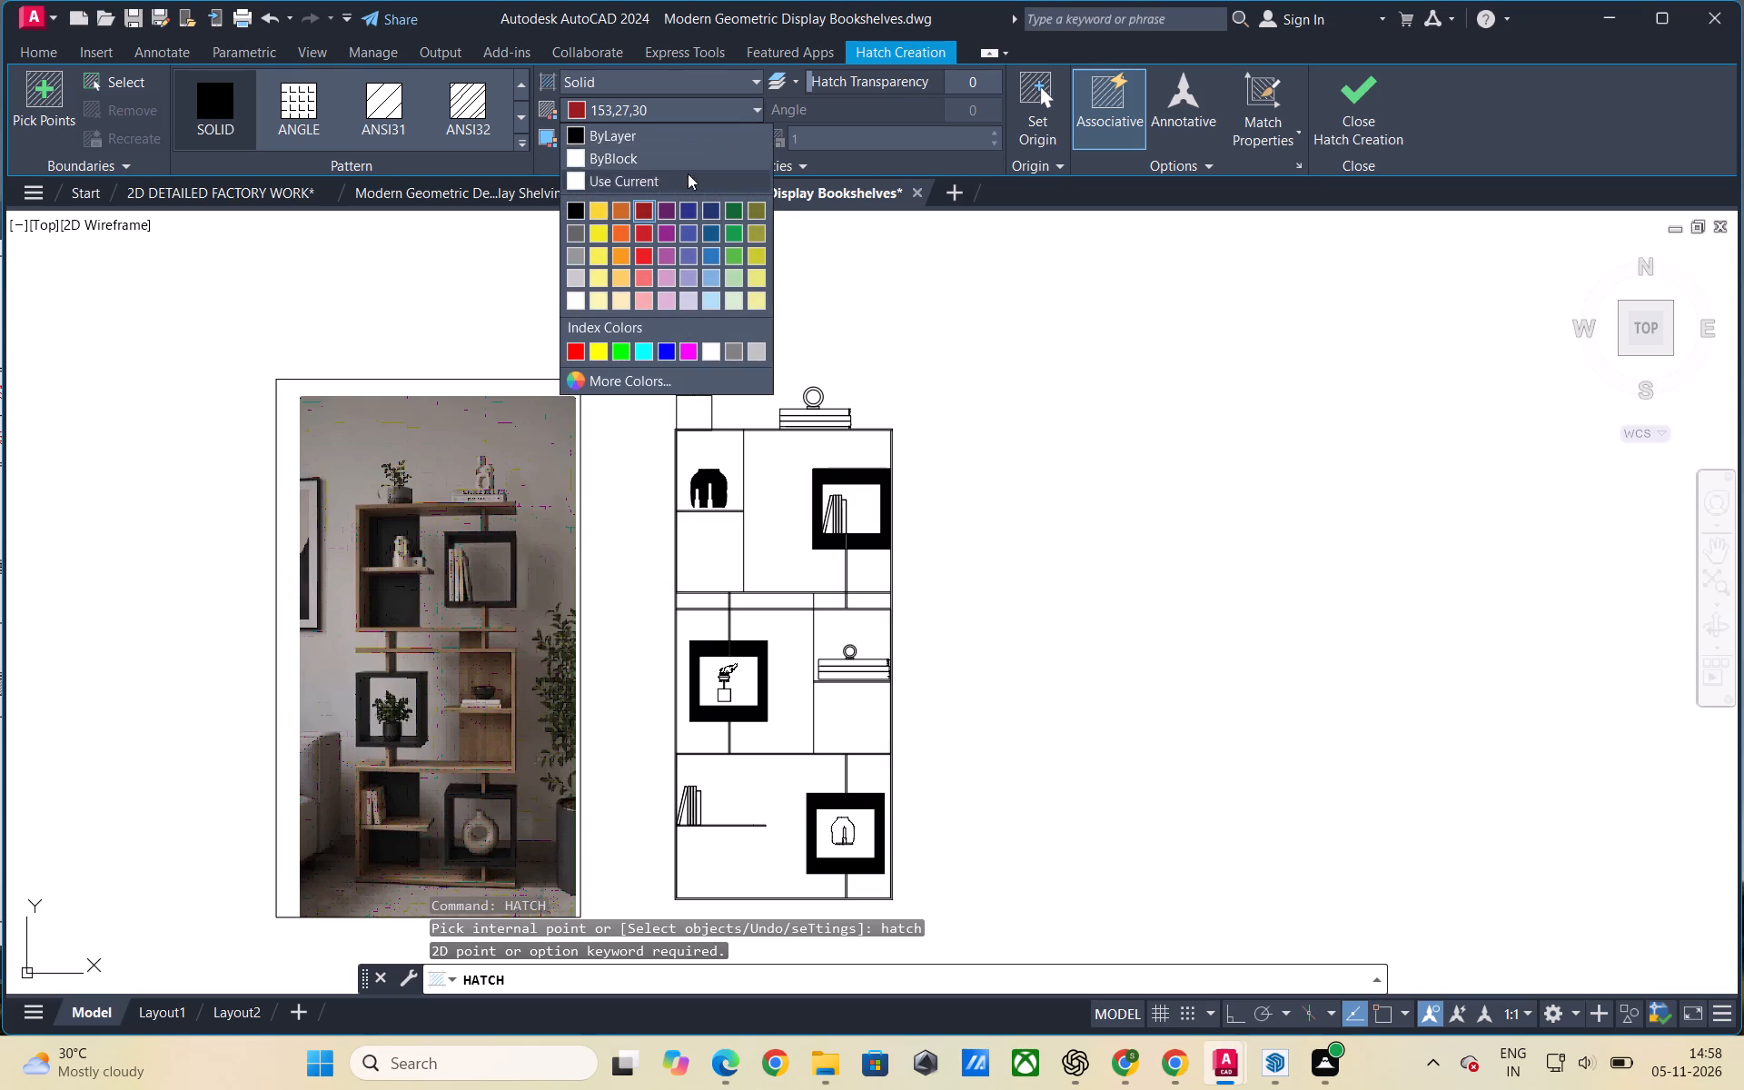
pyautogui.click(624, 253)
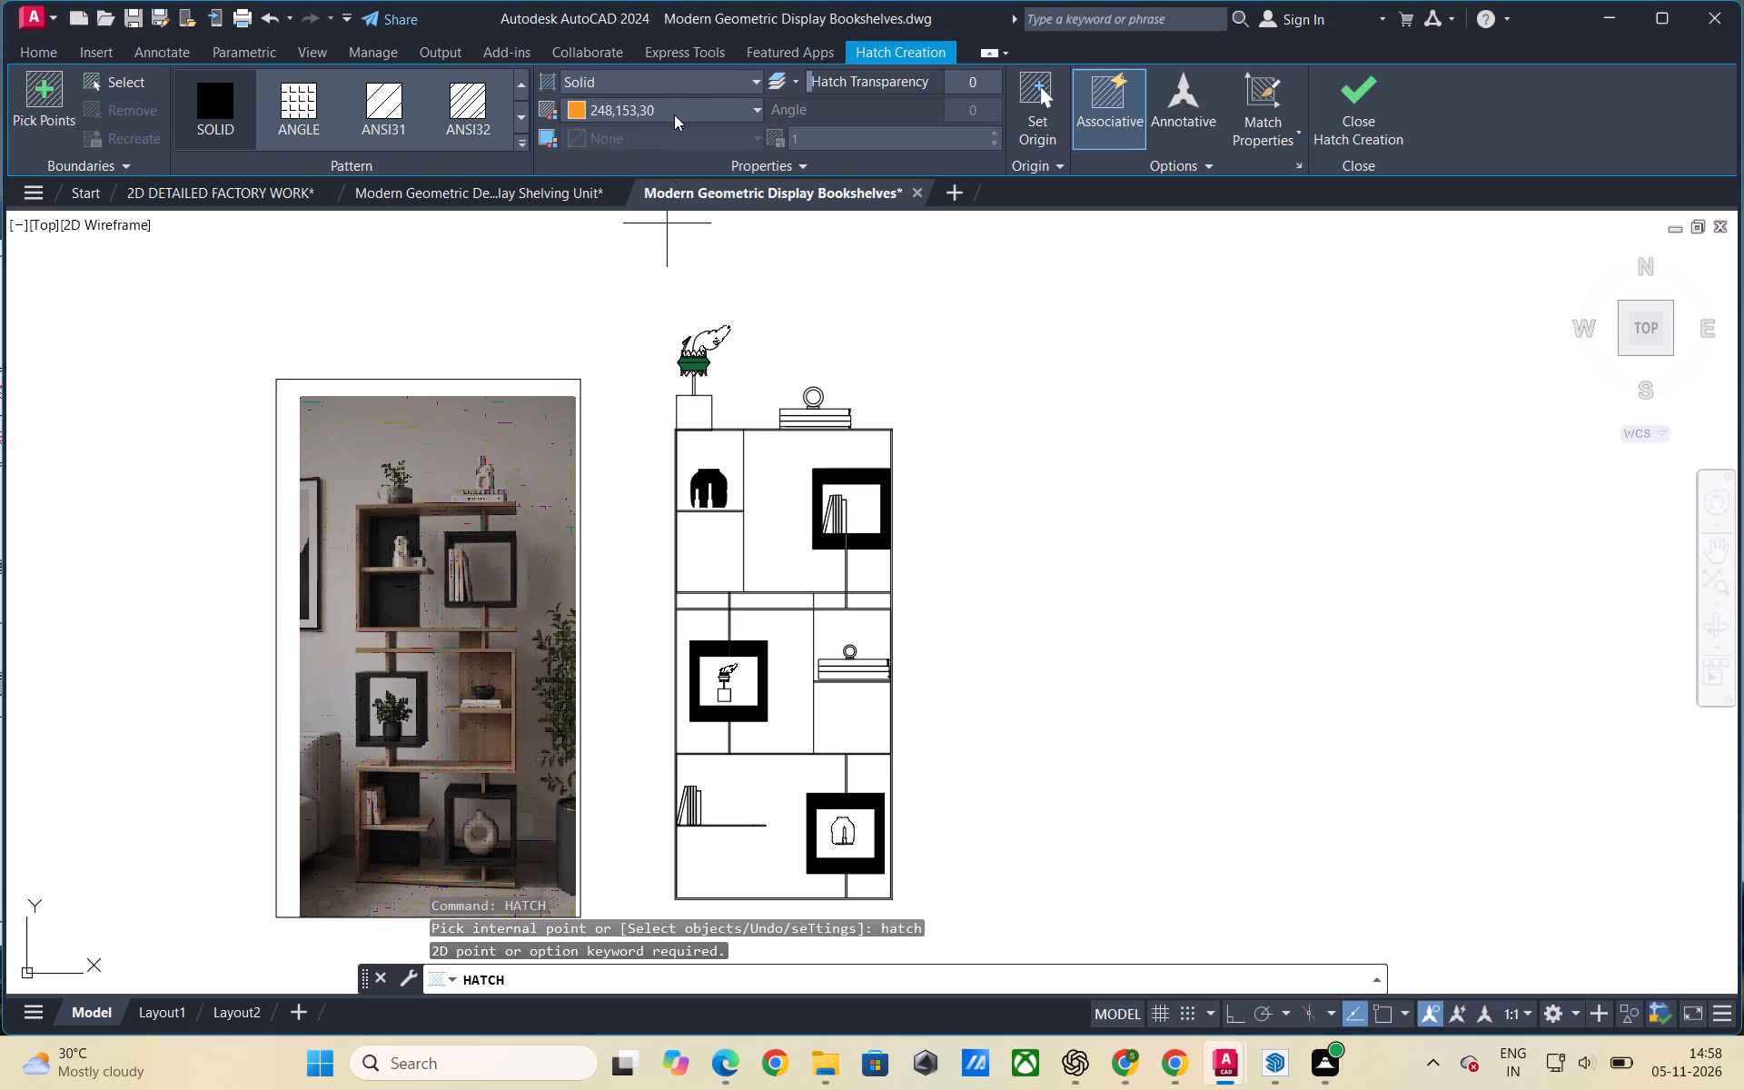
# Fill the middle tier's two right-hand compartments and the short block above them with a solid hatch in index colour 32.
pyautogui.click(755, 106)
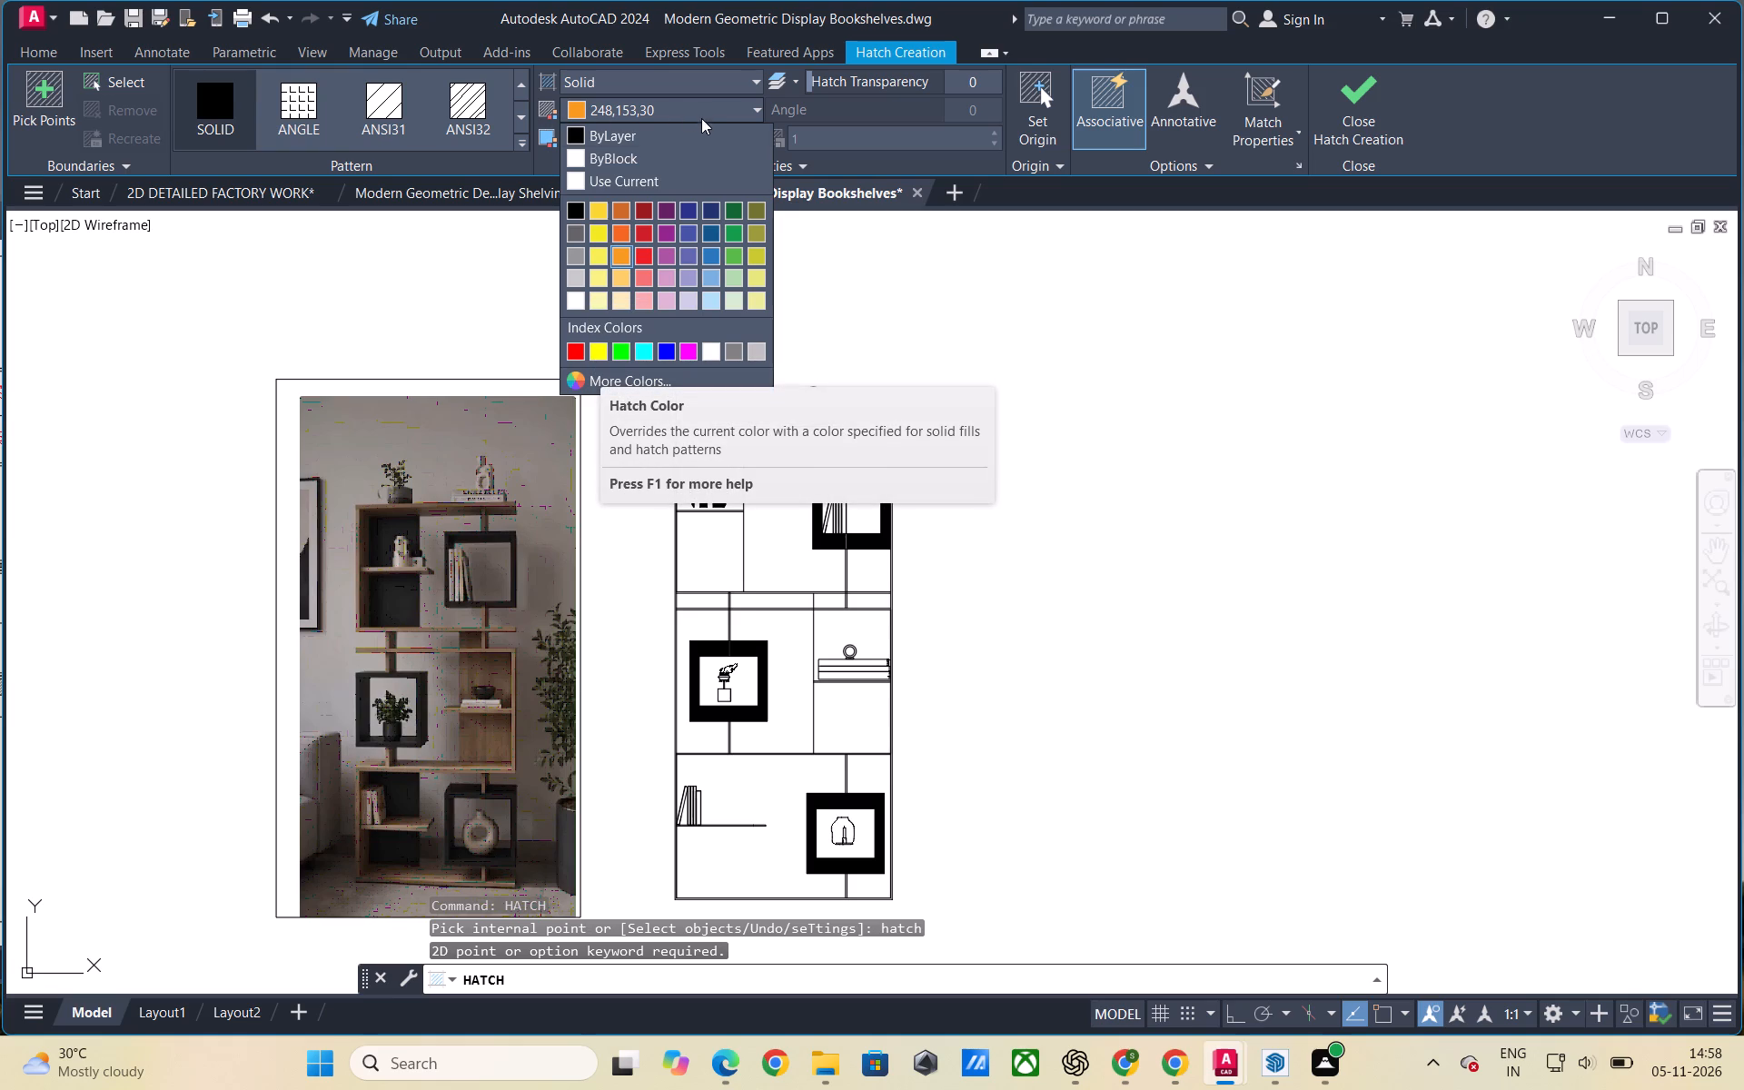
pyautogui.click(633, 378)
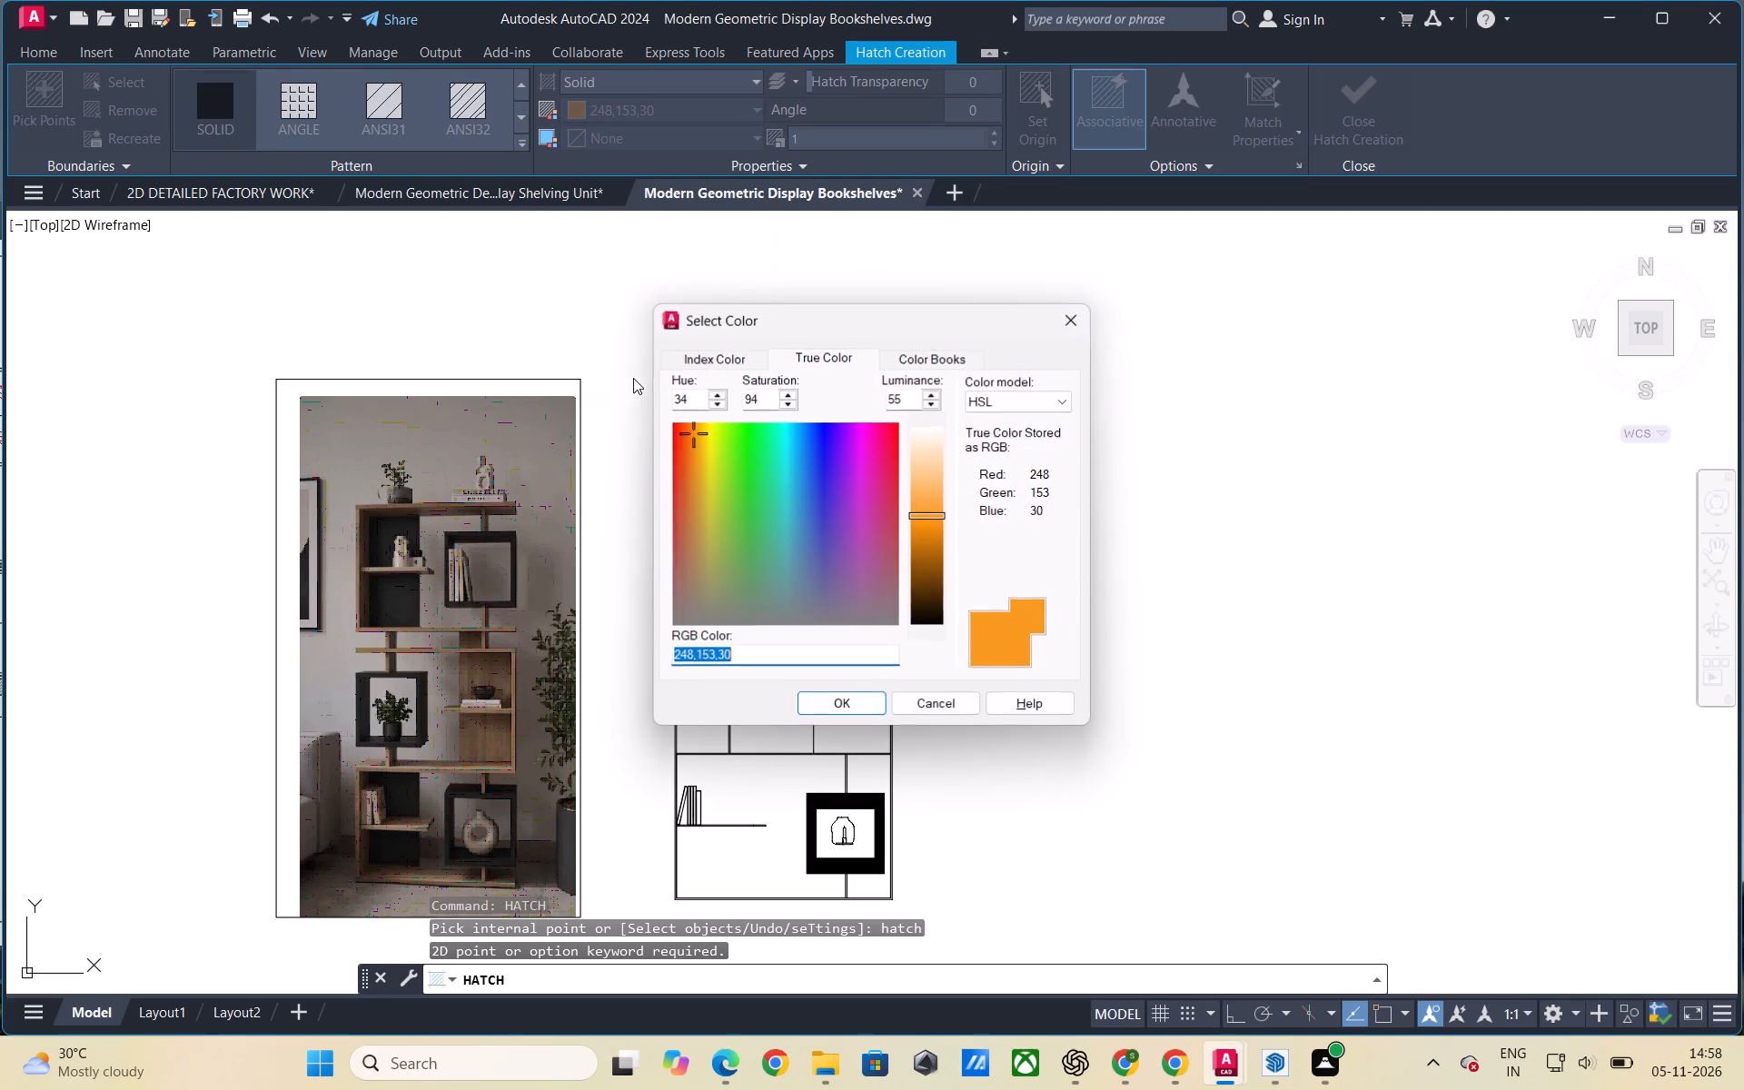
pyautogui.click(716, 352)
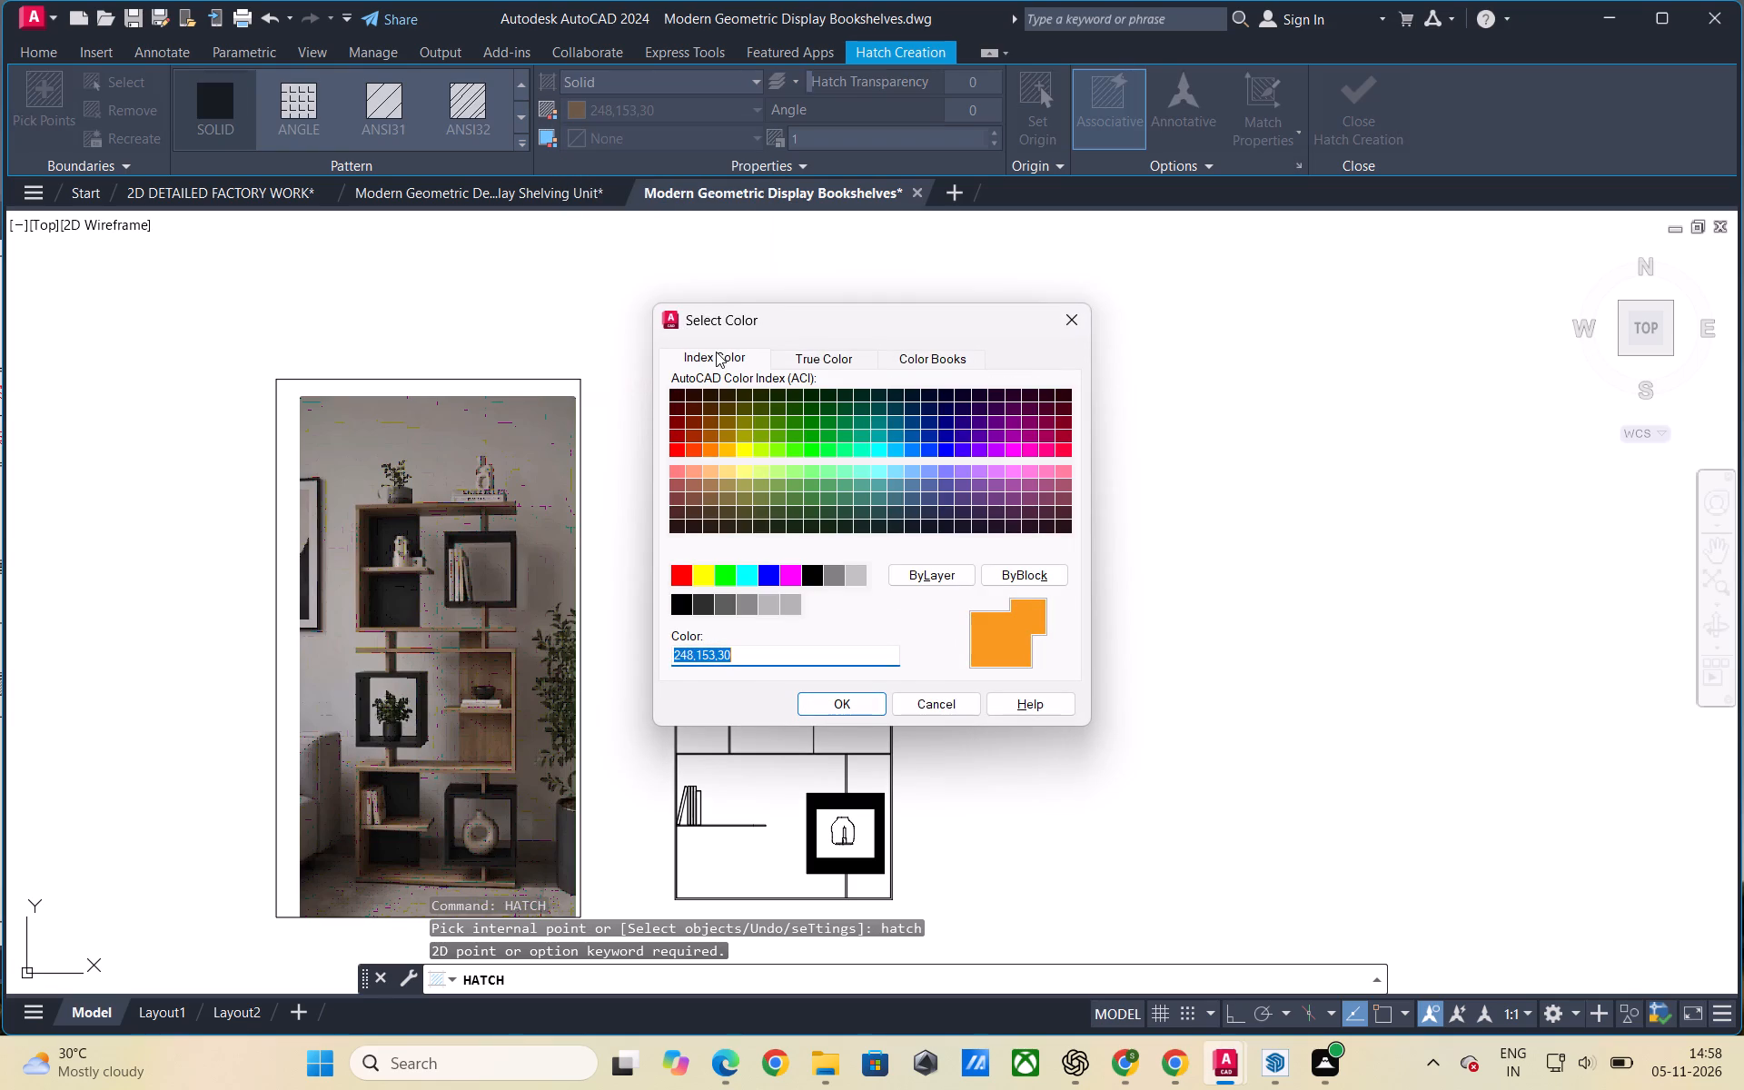
pyautogui.click(713, 436)
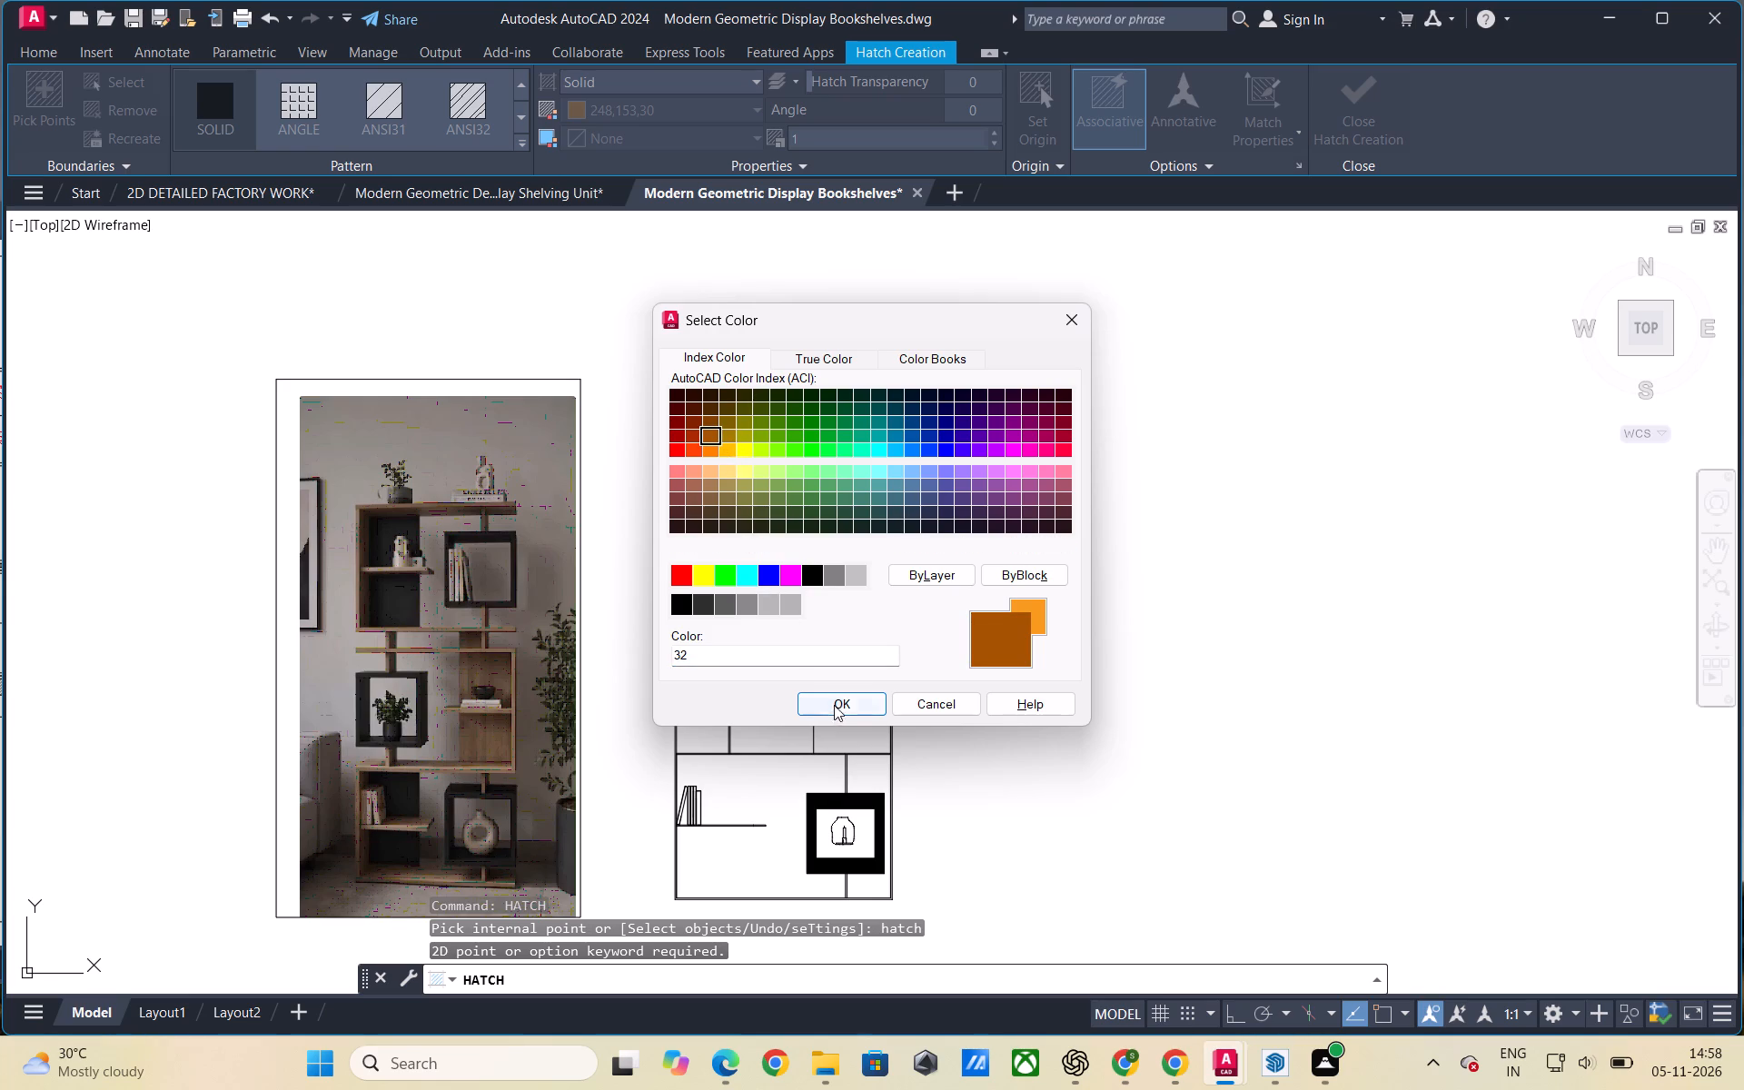
pyautogui.click(837, 707)
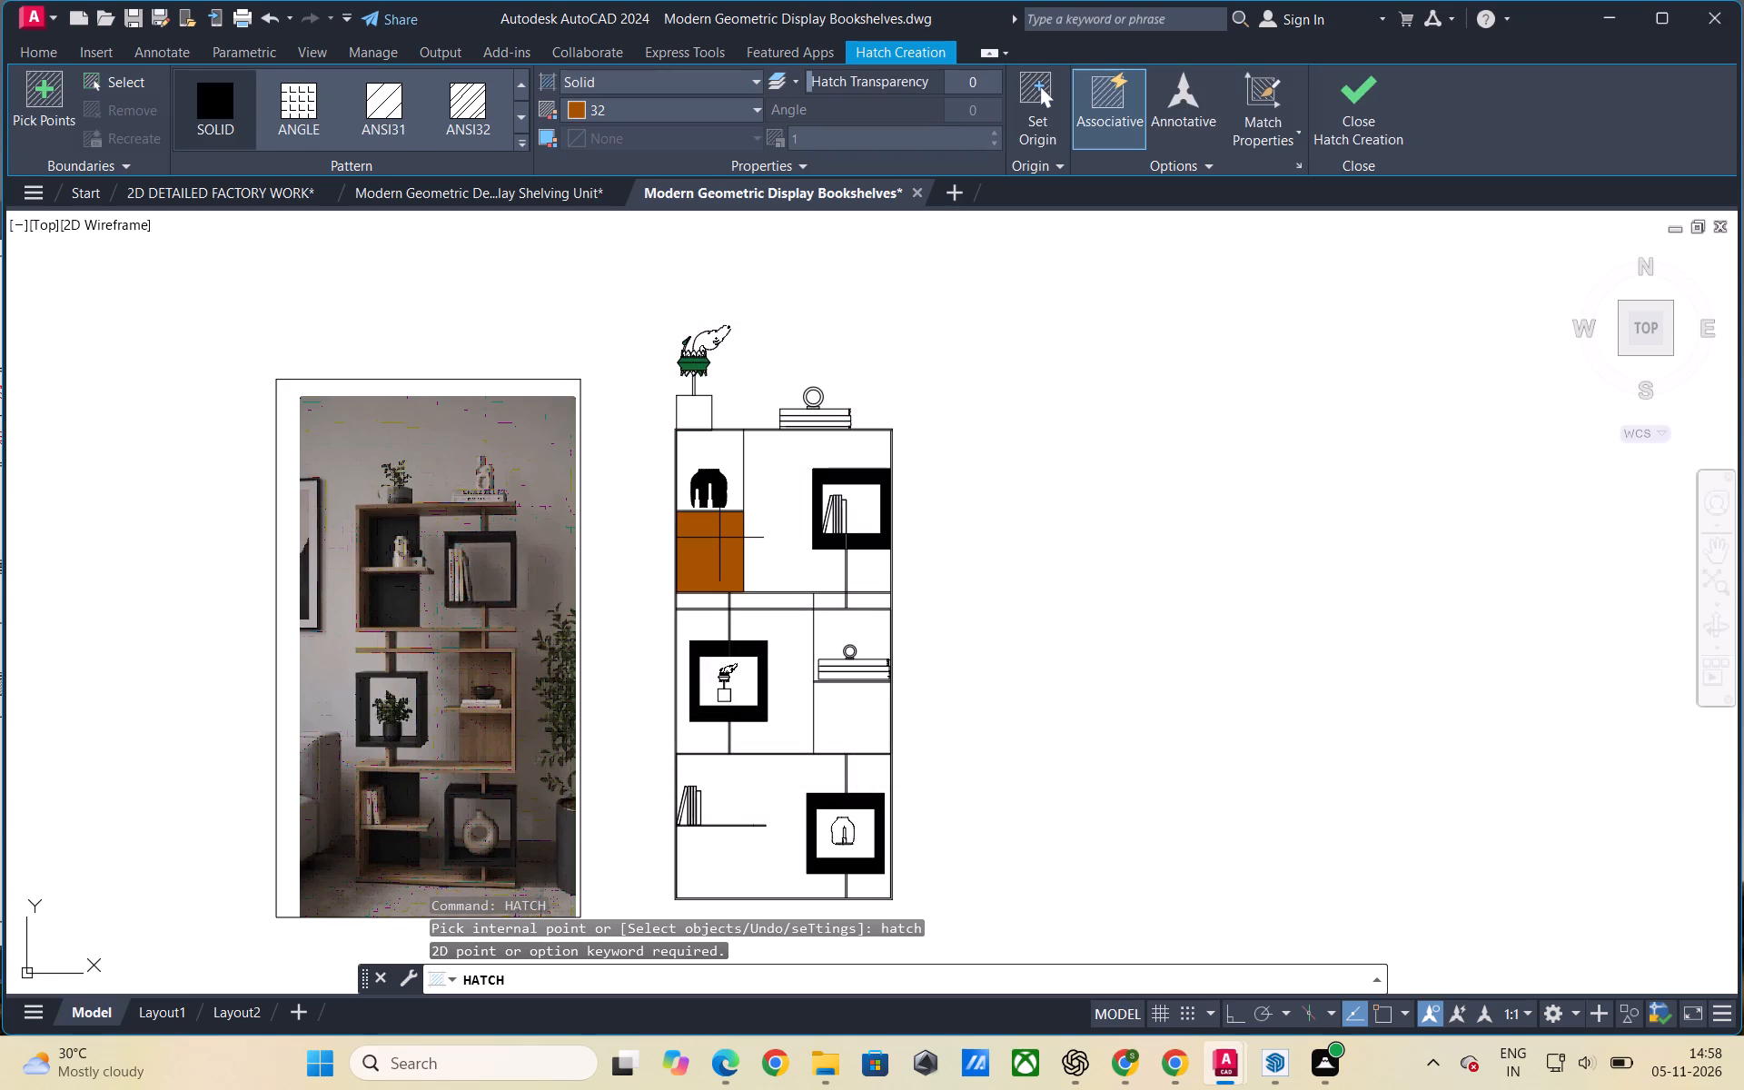
pyautogui.click(850, 630)
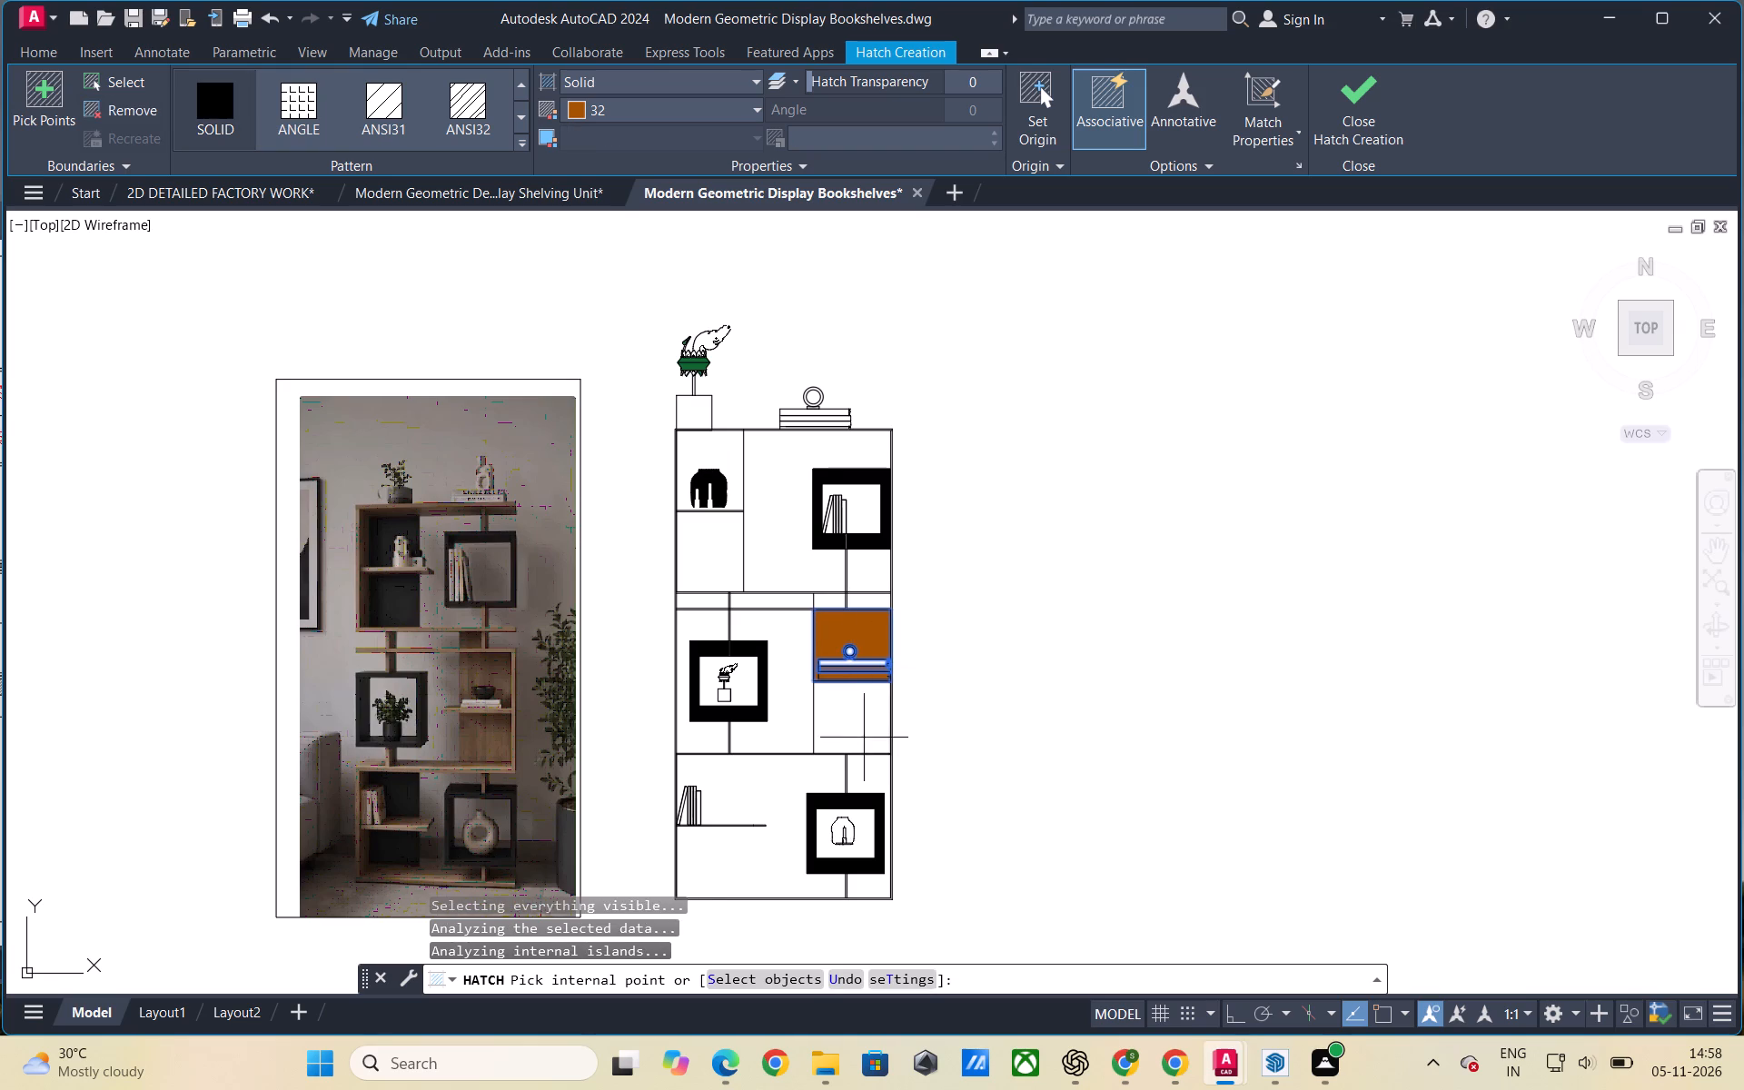
pyautogui.click(860, 725)
pyautogui.click(836, 600)
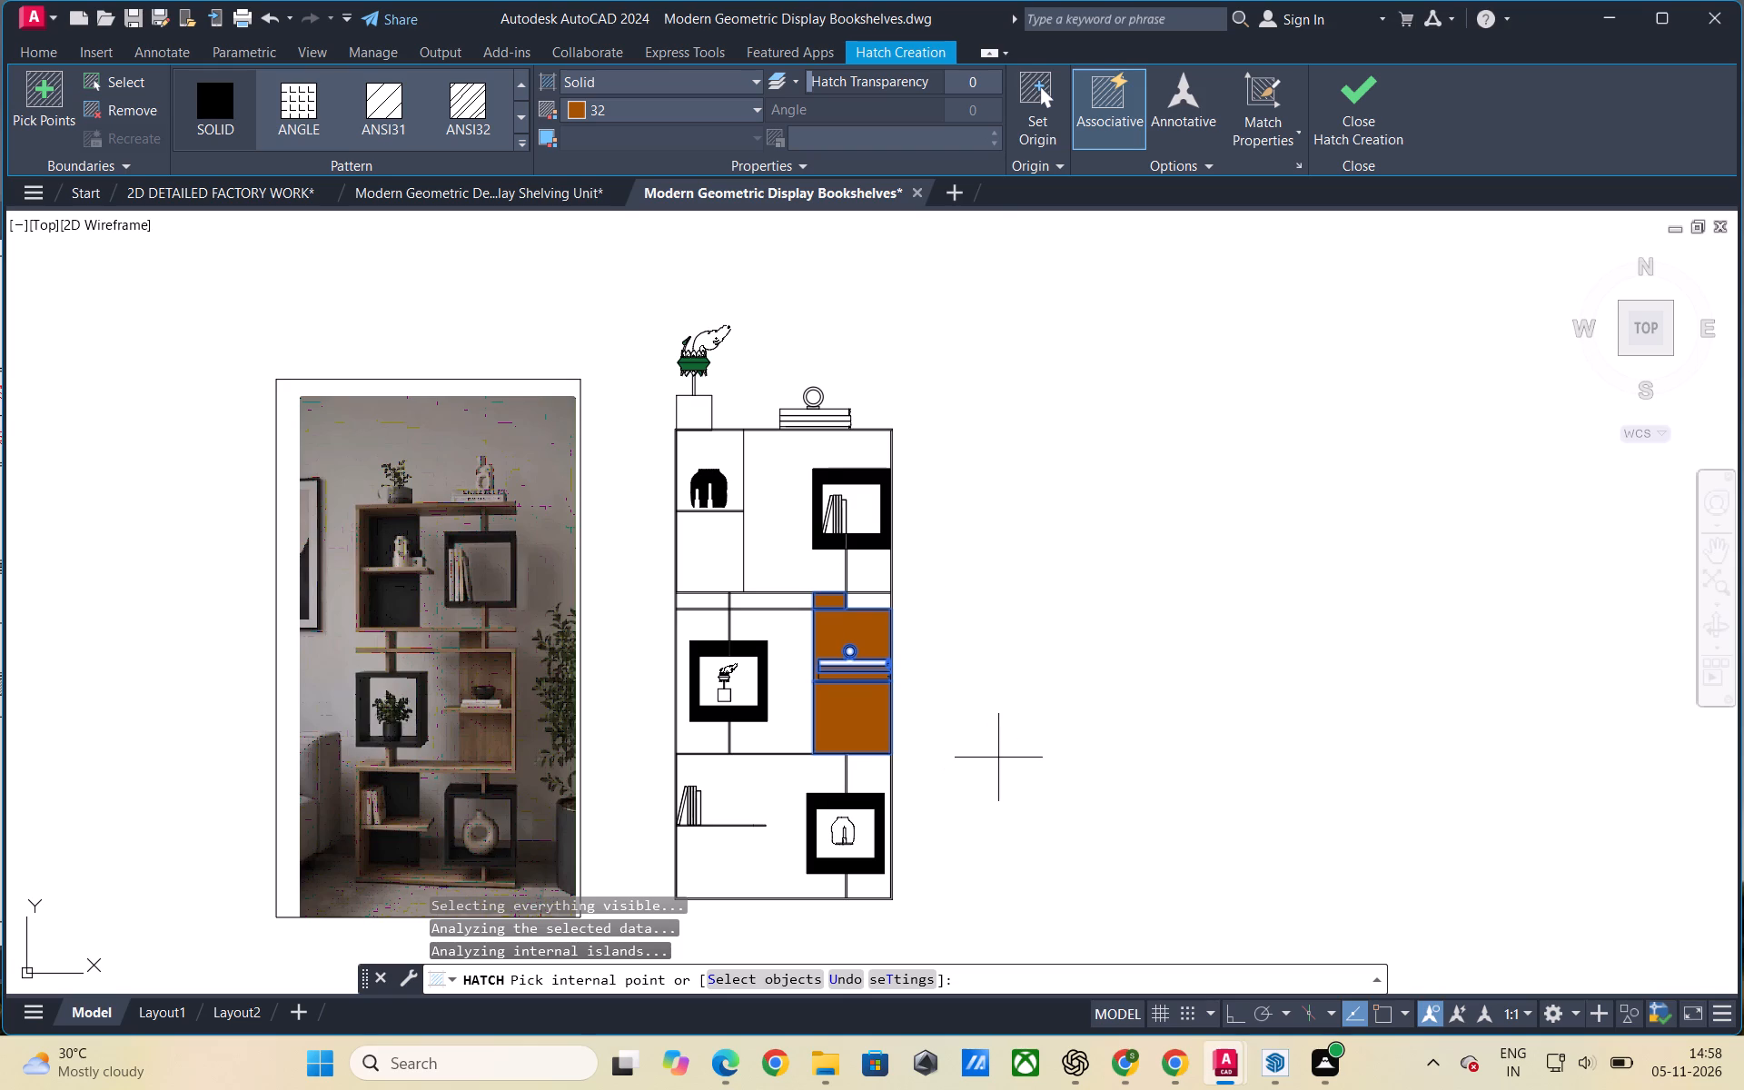
pyautogui.press('space')
pyautogui.press('Escape')
# Recolour the solid hatch of the vase in the top tier's upper-left compartment to the true white swatch.
pyautogui.scroll(-1, 1082, 633)
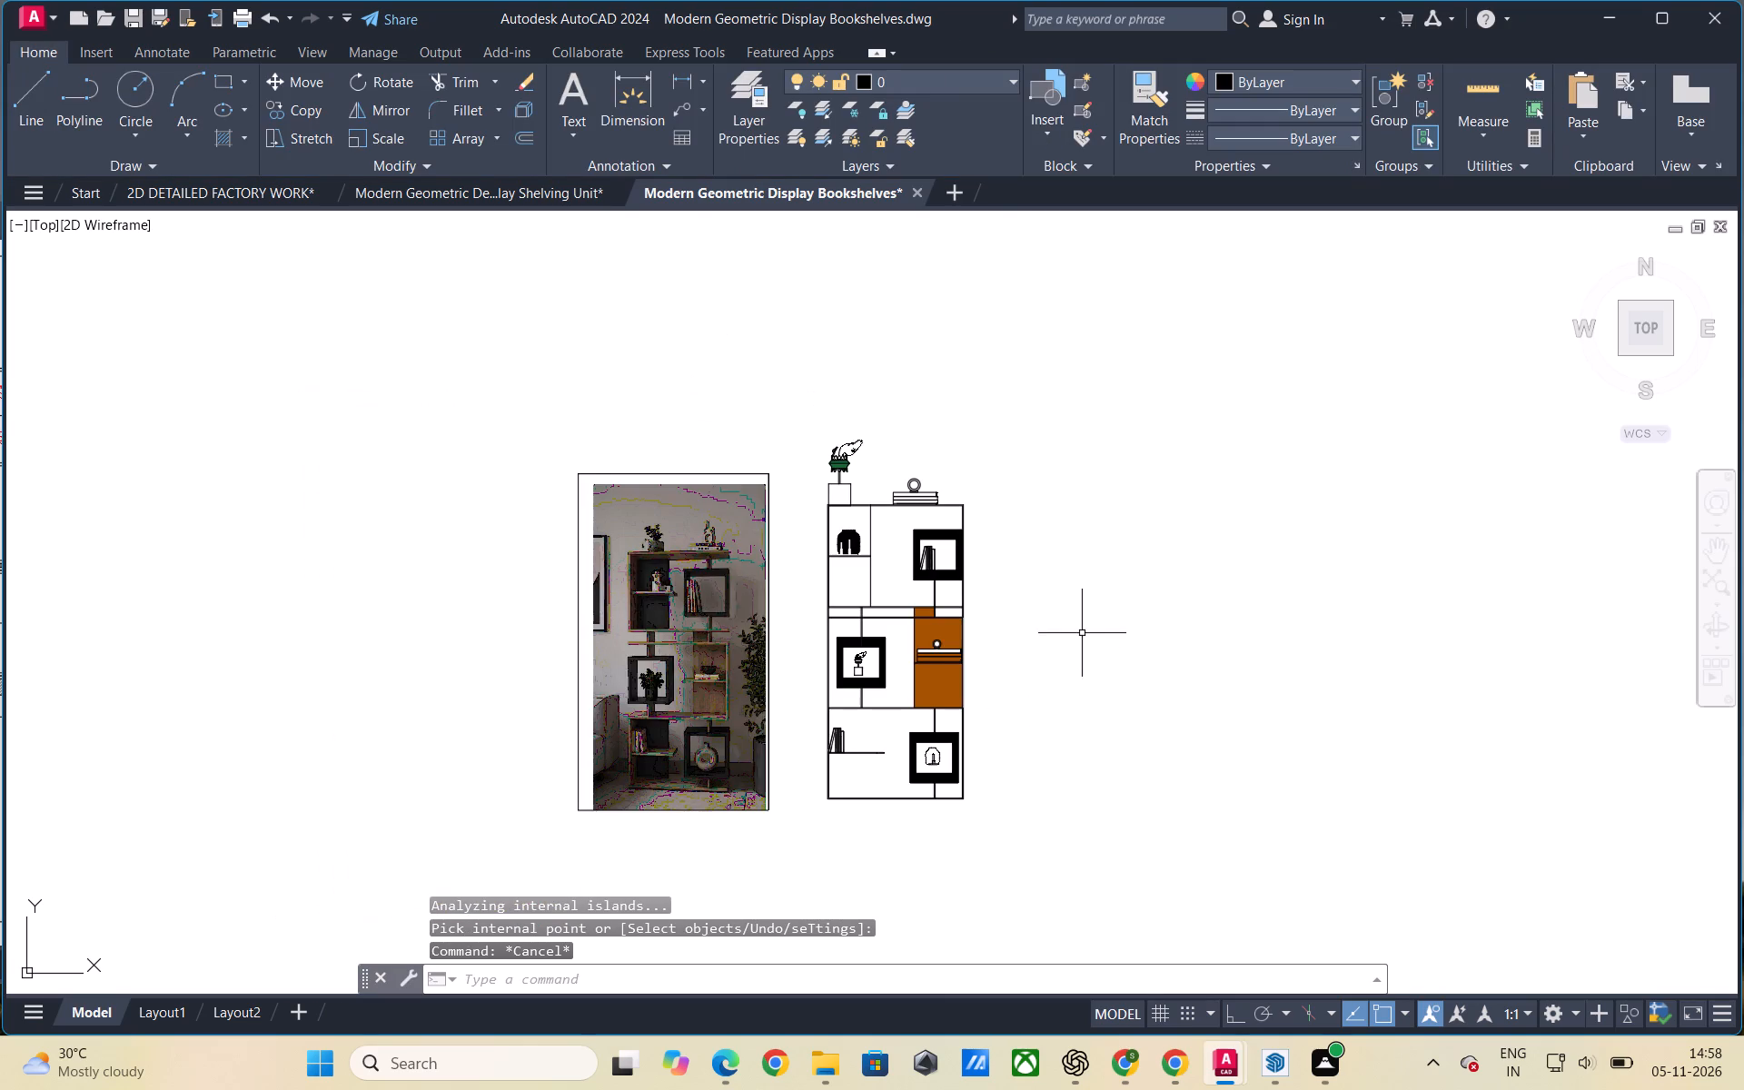
pyautogui.scroll(1, 1022, 671)
pyautogui.scroll(2, 774, 442)
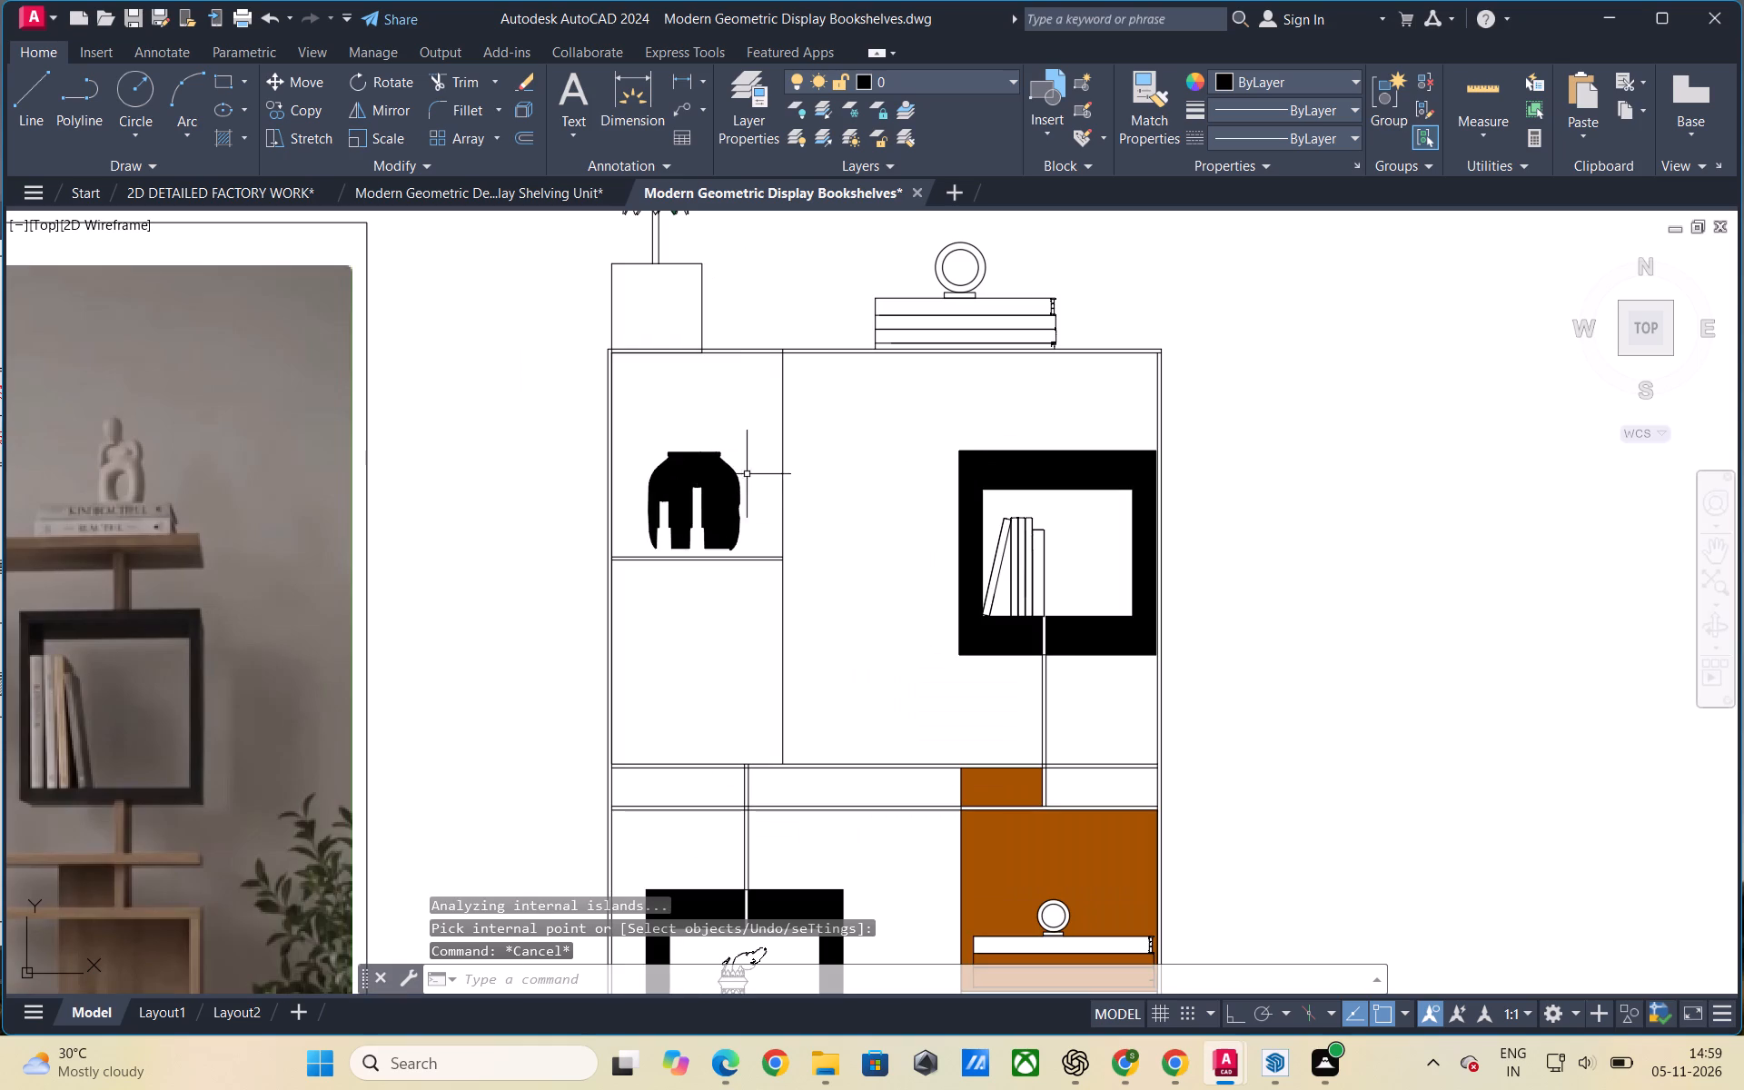
pyautogui.click(718, 481)
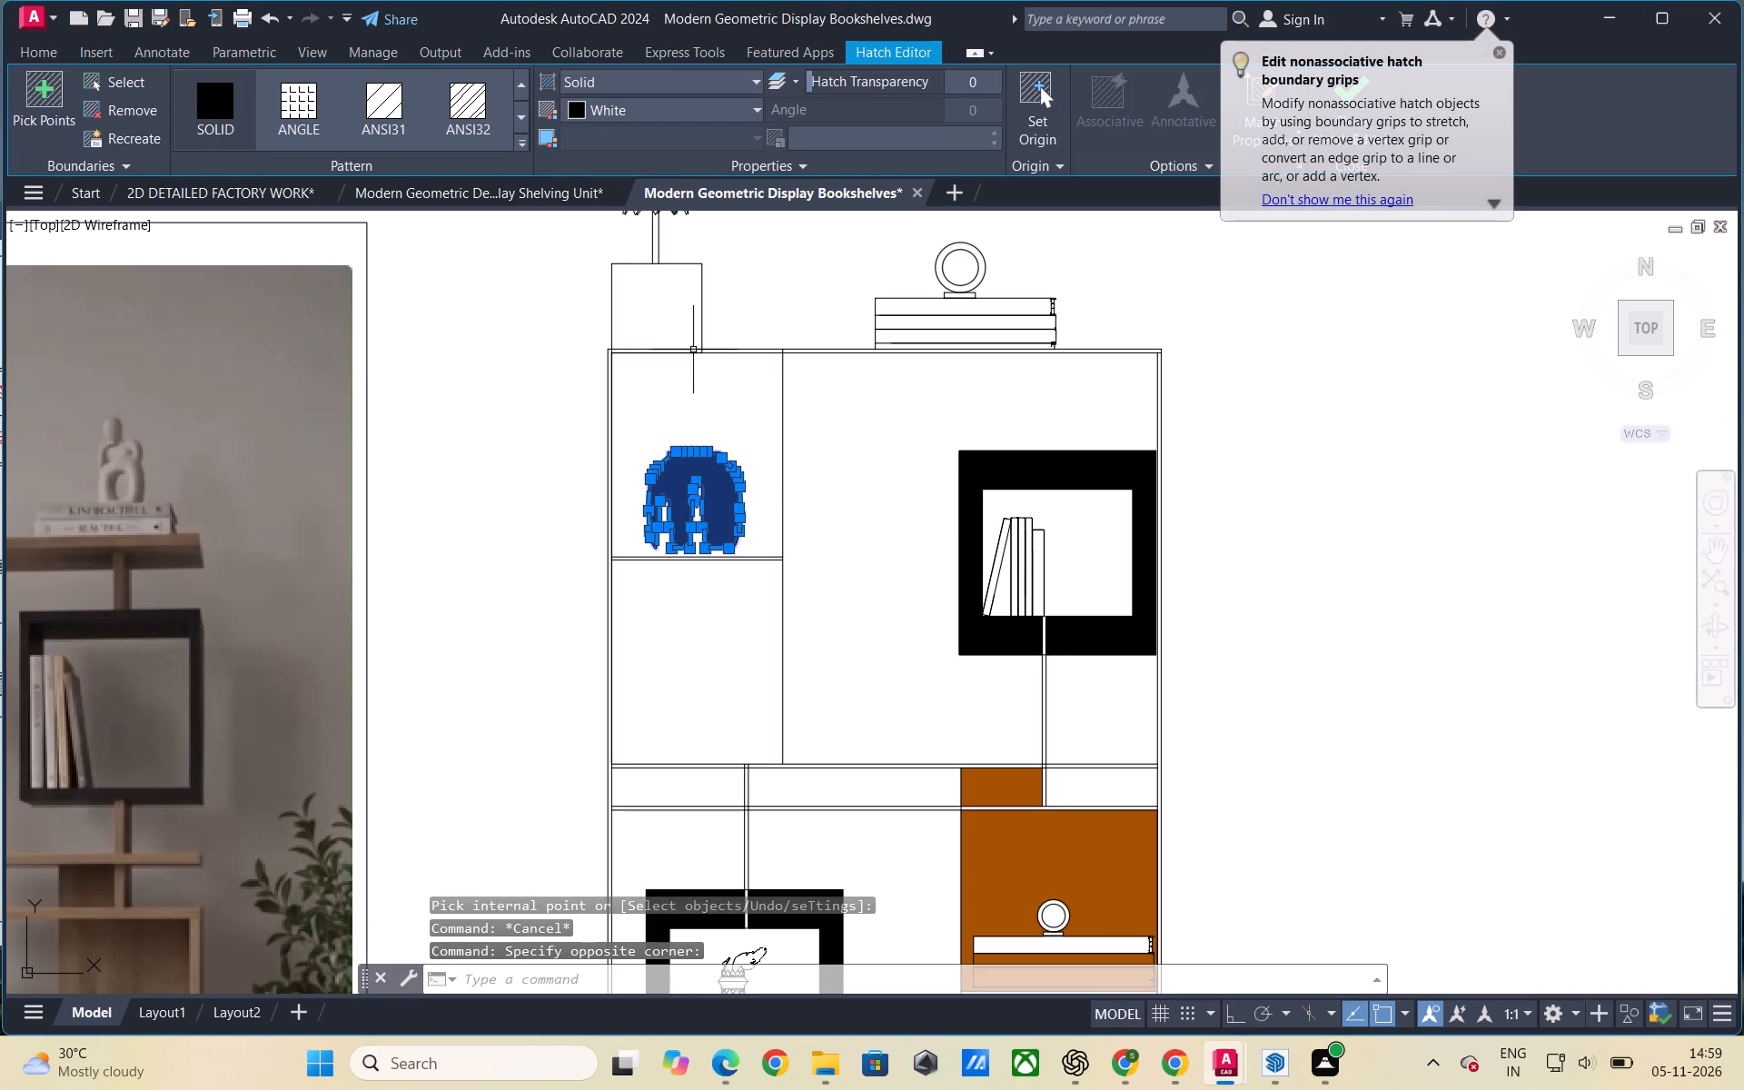
pyautogui.click(748, 105)
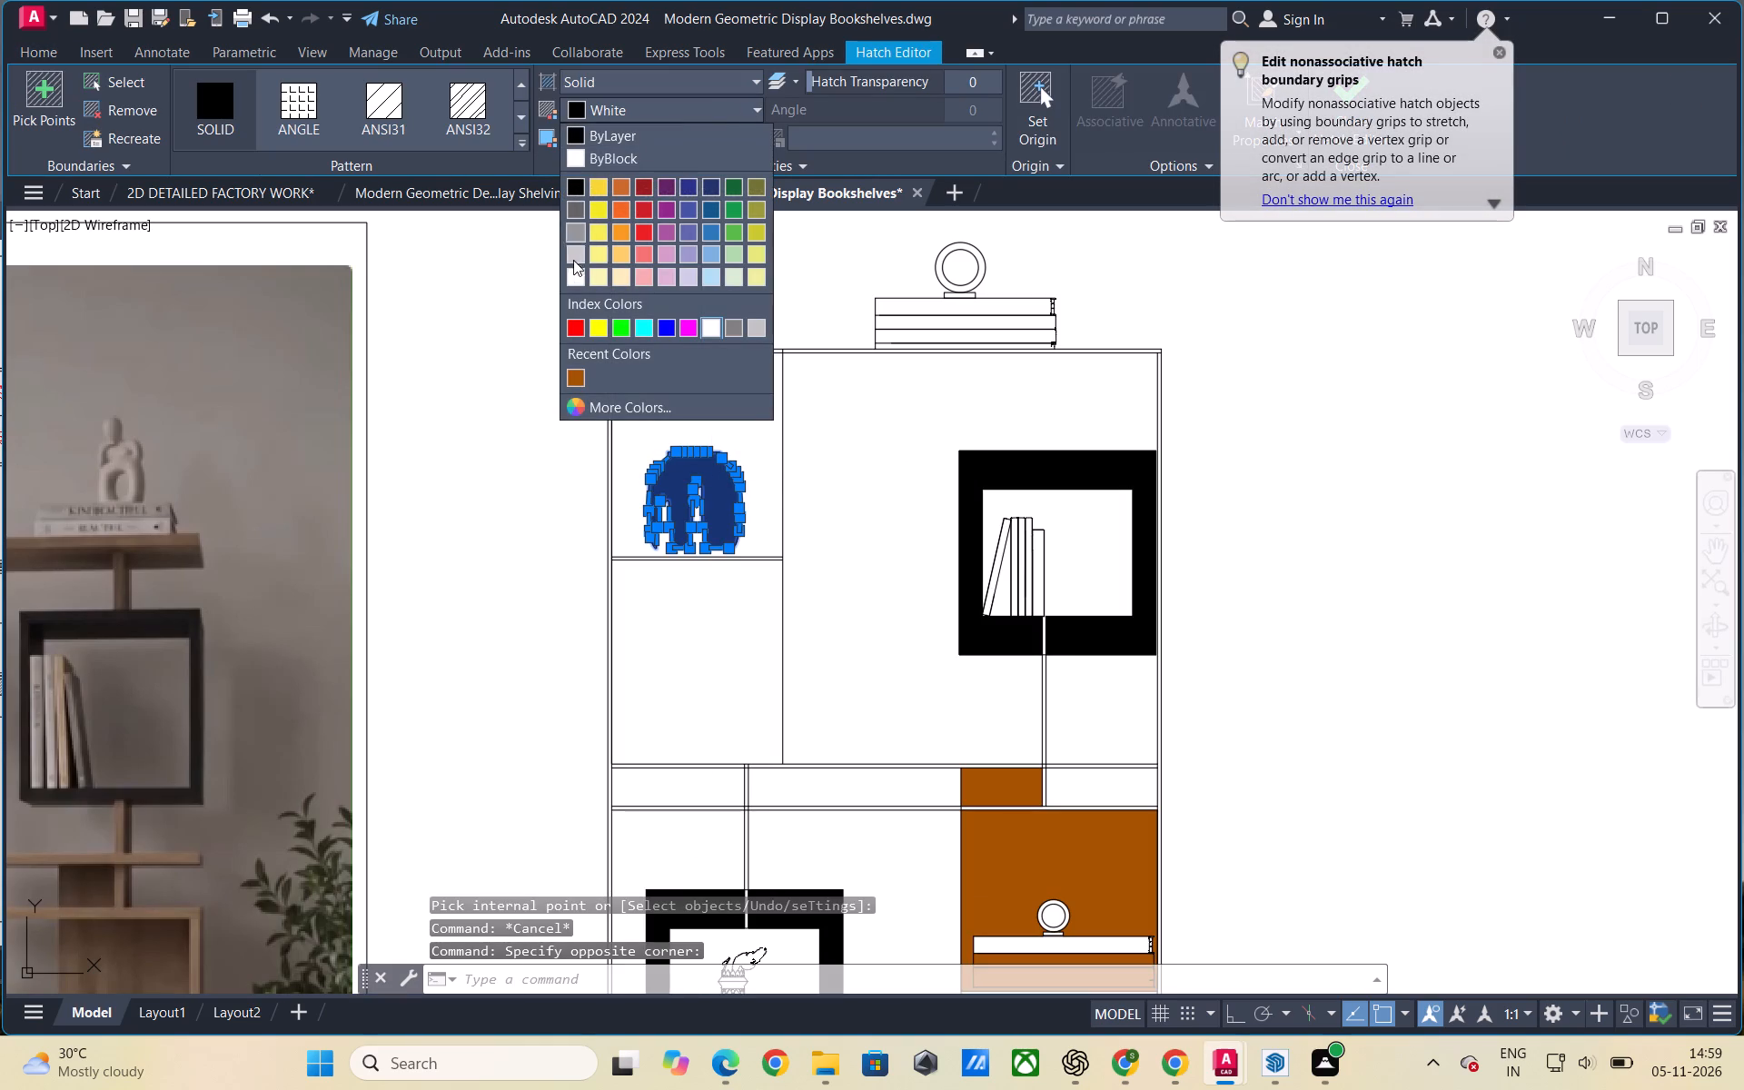
pyautogui.click(574, 274)
pyautogui.press('Escape')
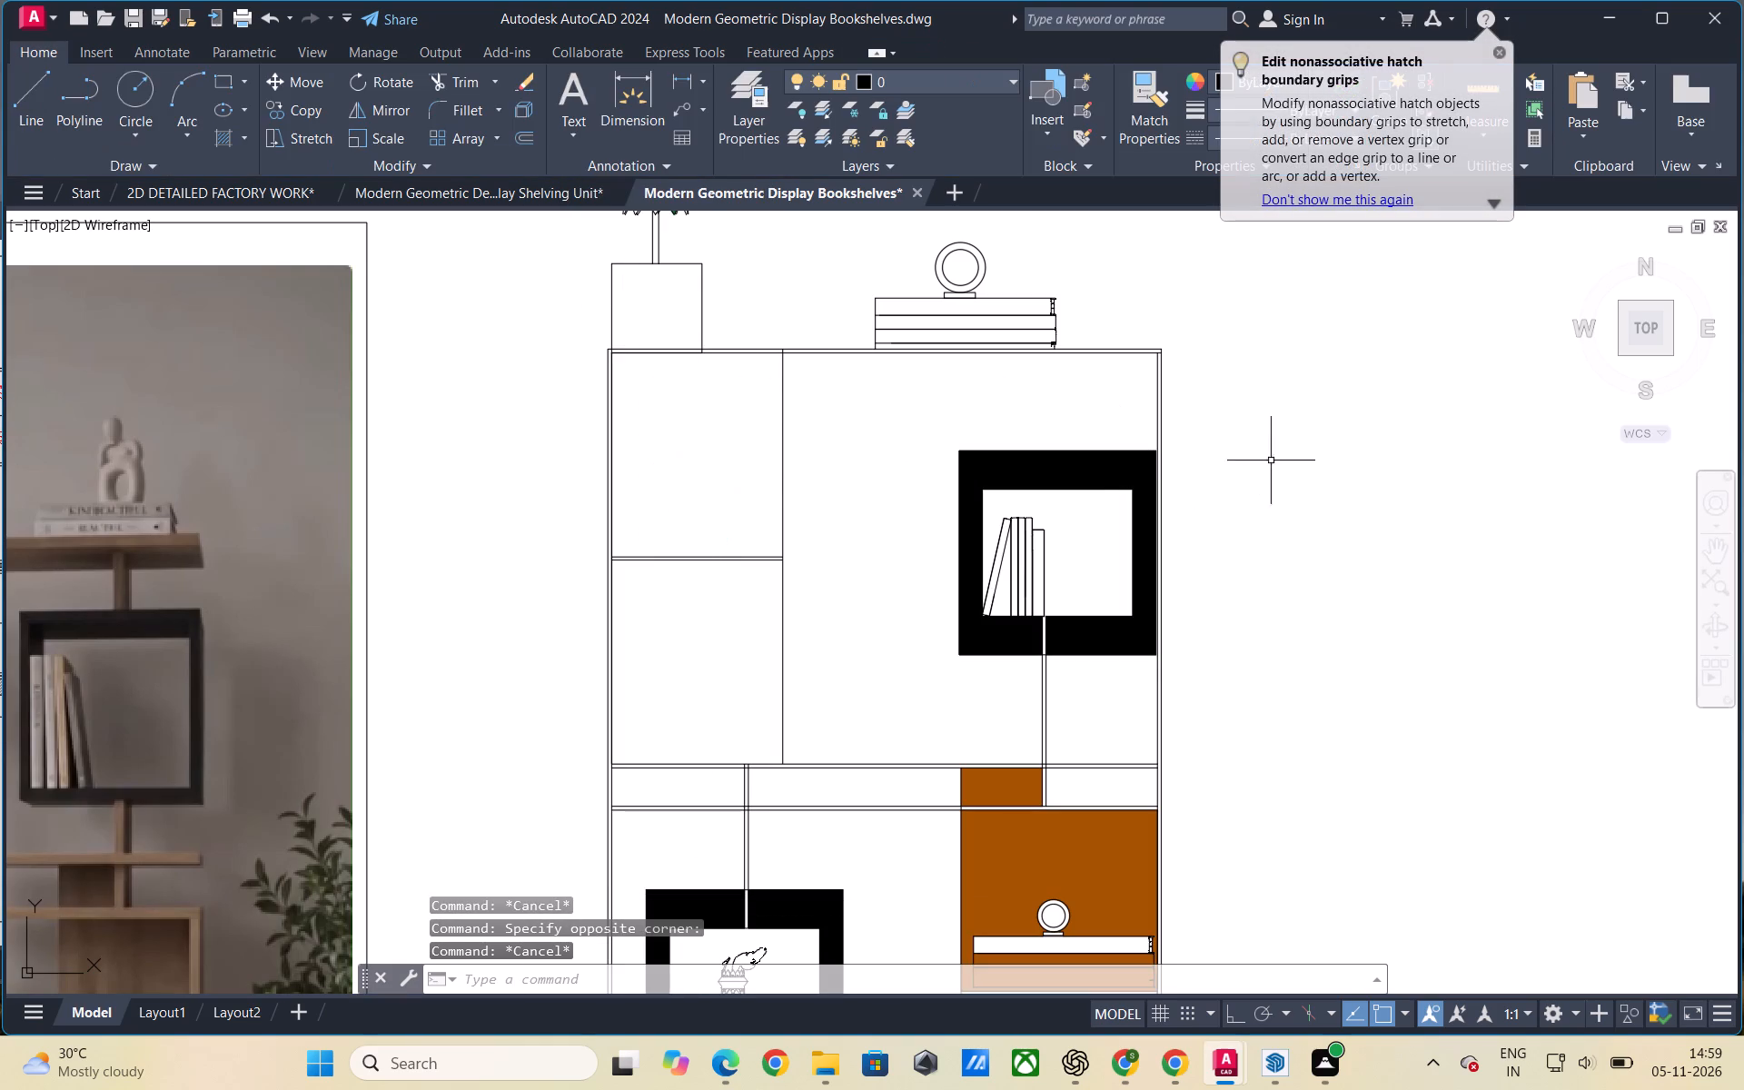
# Fill the top tier's two left-hand compartments around and below the vase with a solid ByLayer hatch.
pyautogui.write('hat')
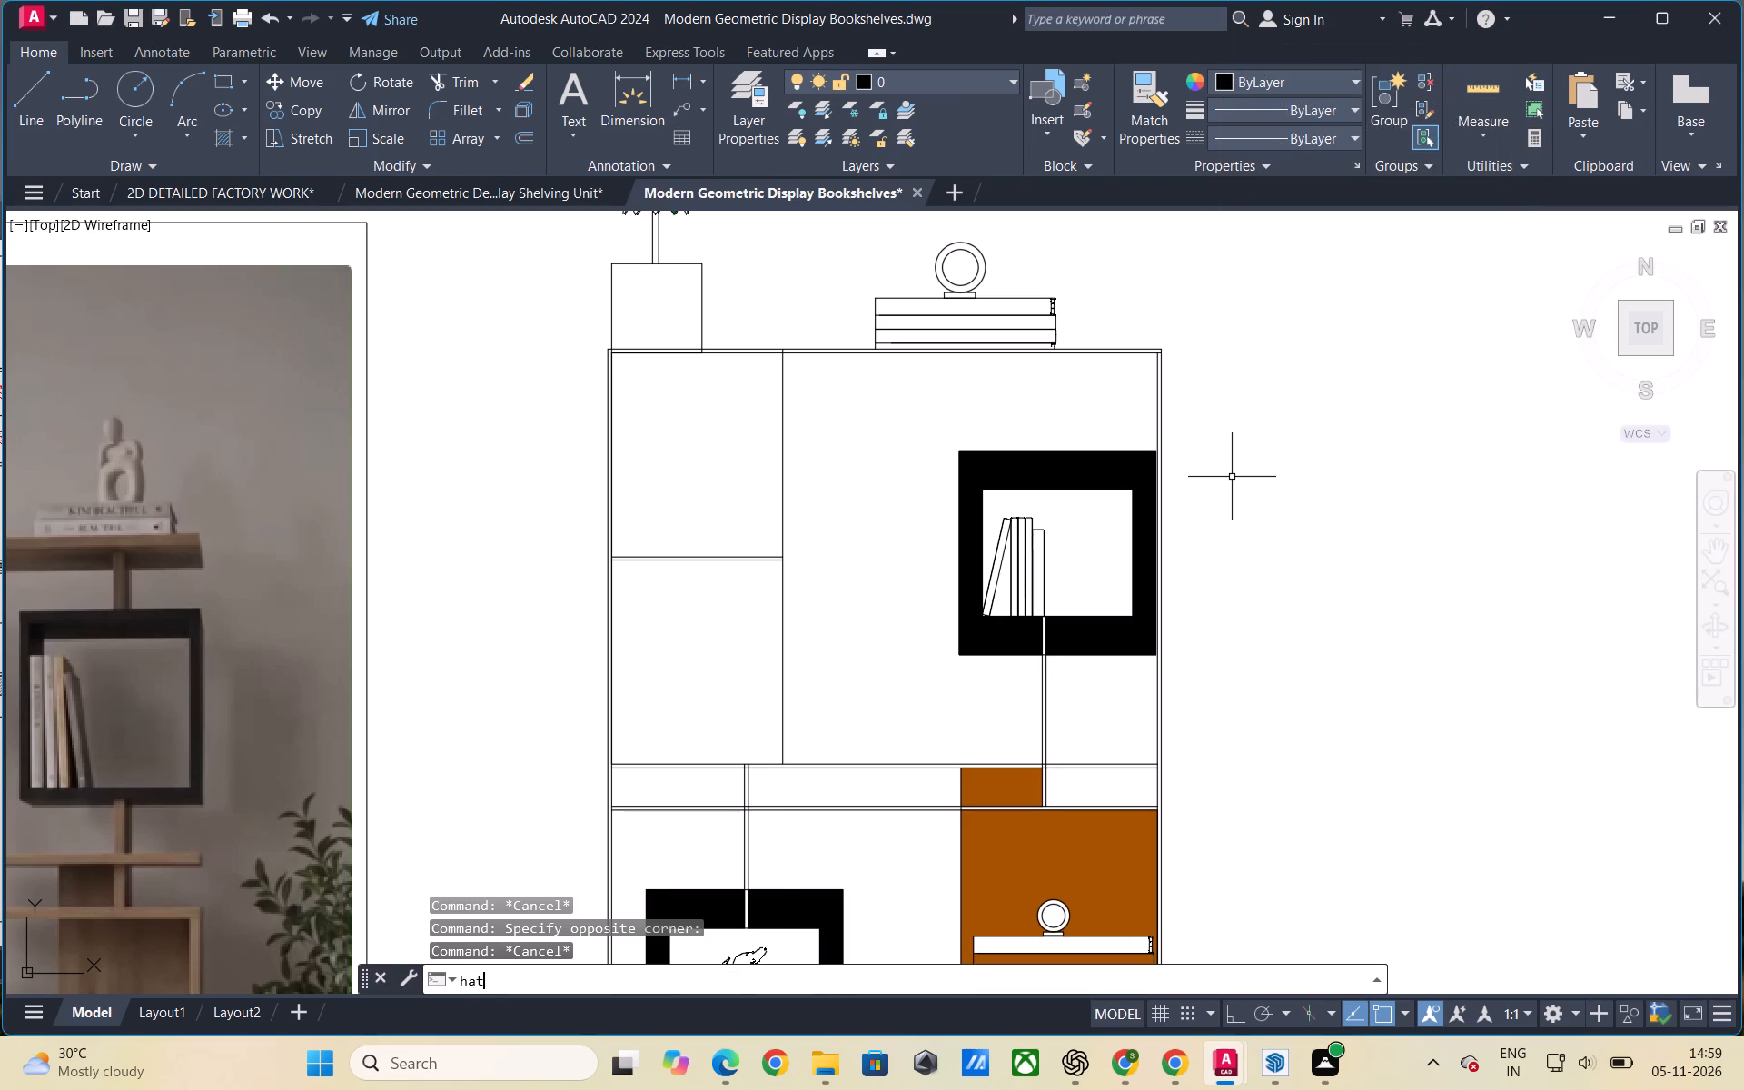
pyautogui.write('ch')
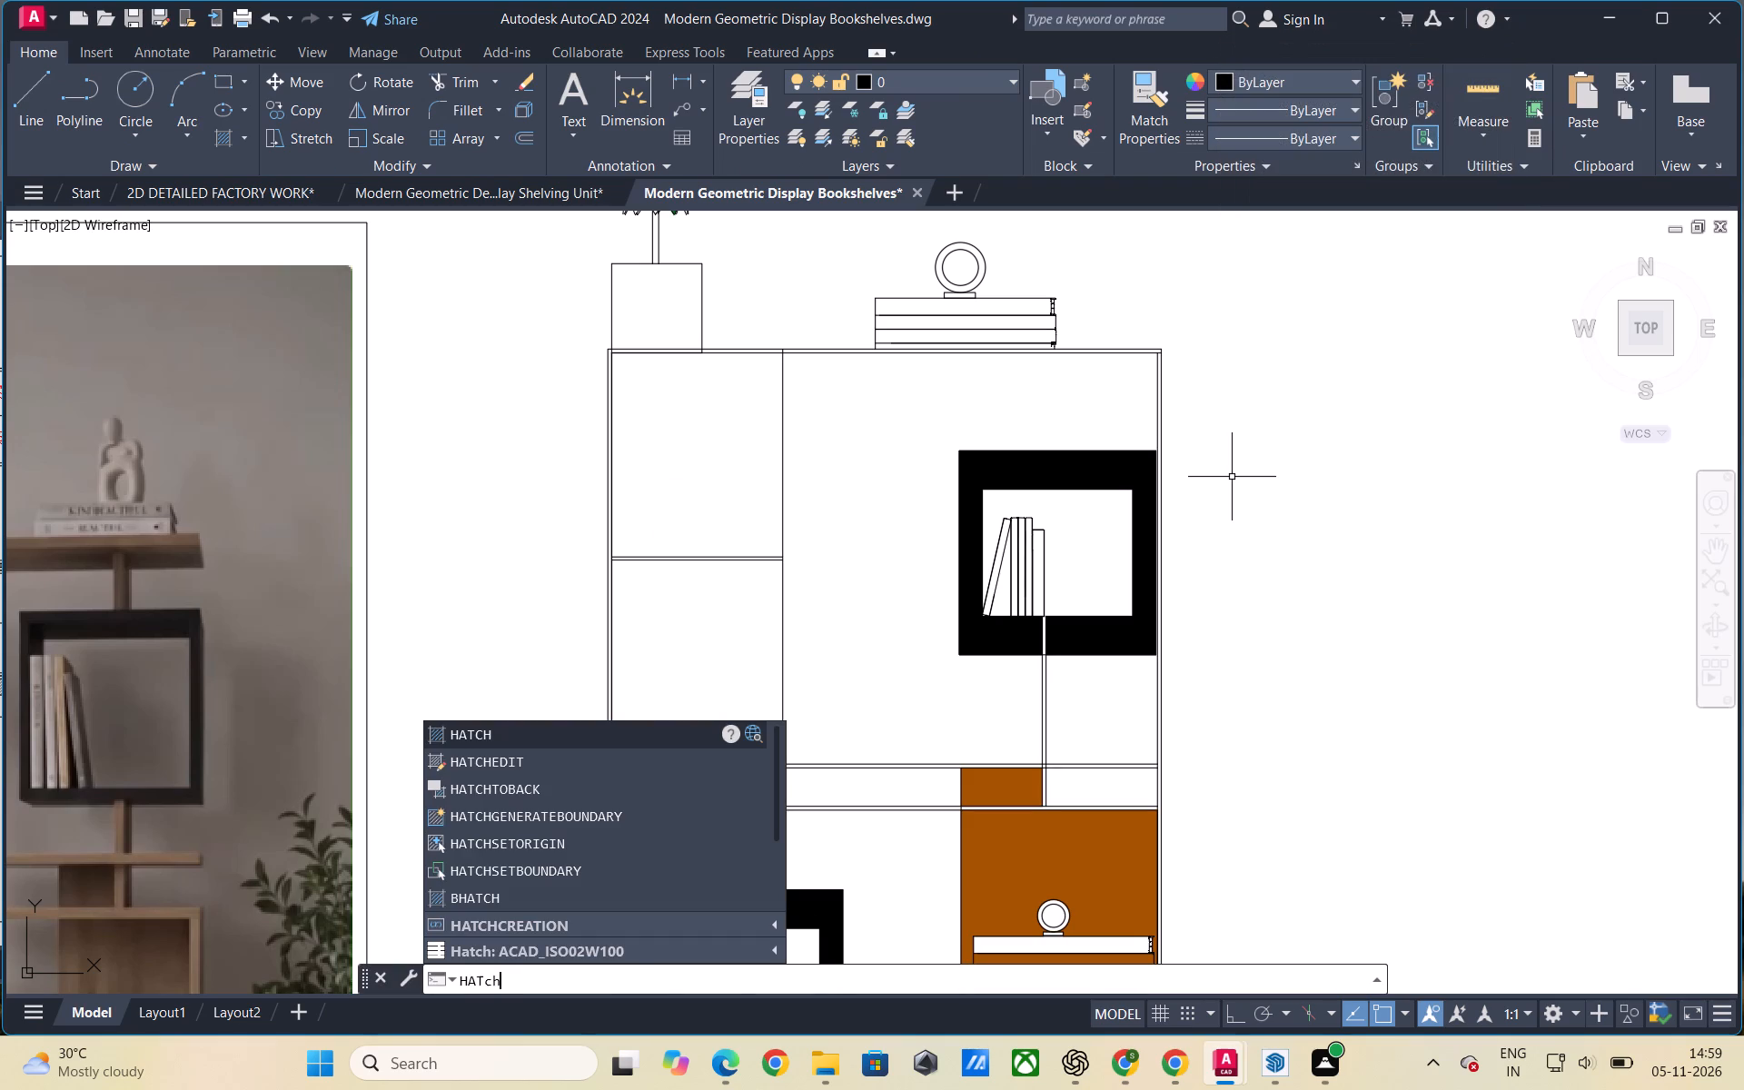
pyautogui.press('Return')
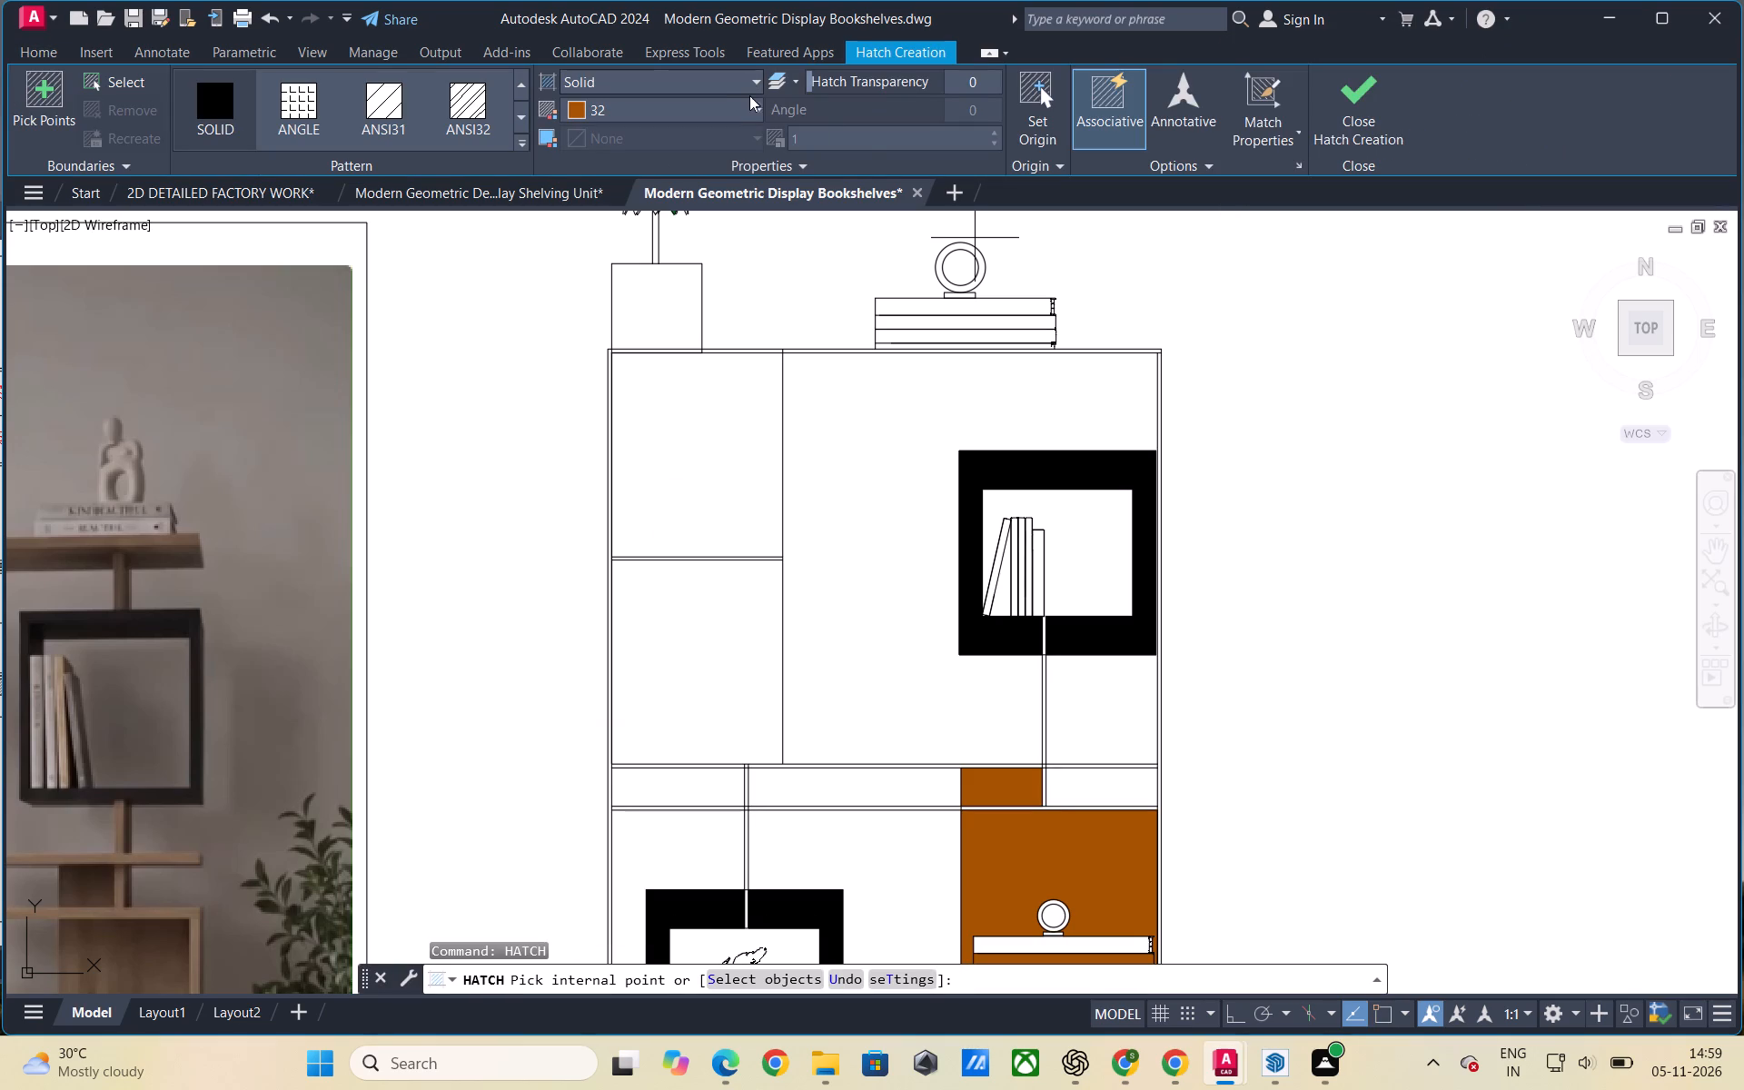
pyautogui.click(750, 103)
pyautogui.click(569, 134)
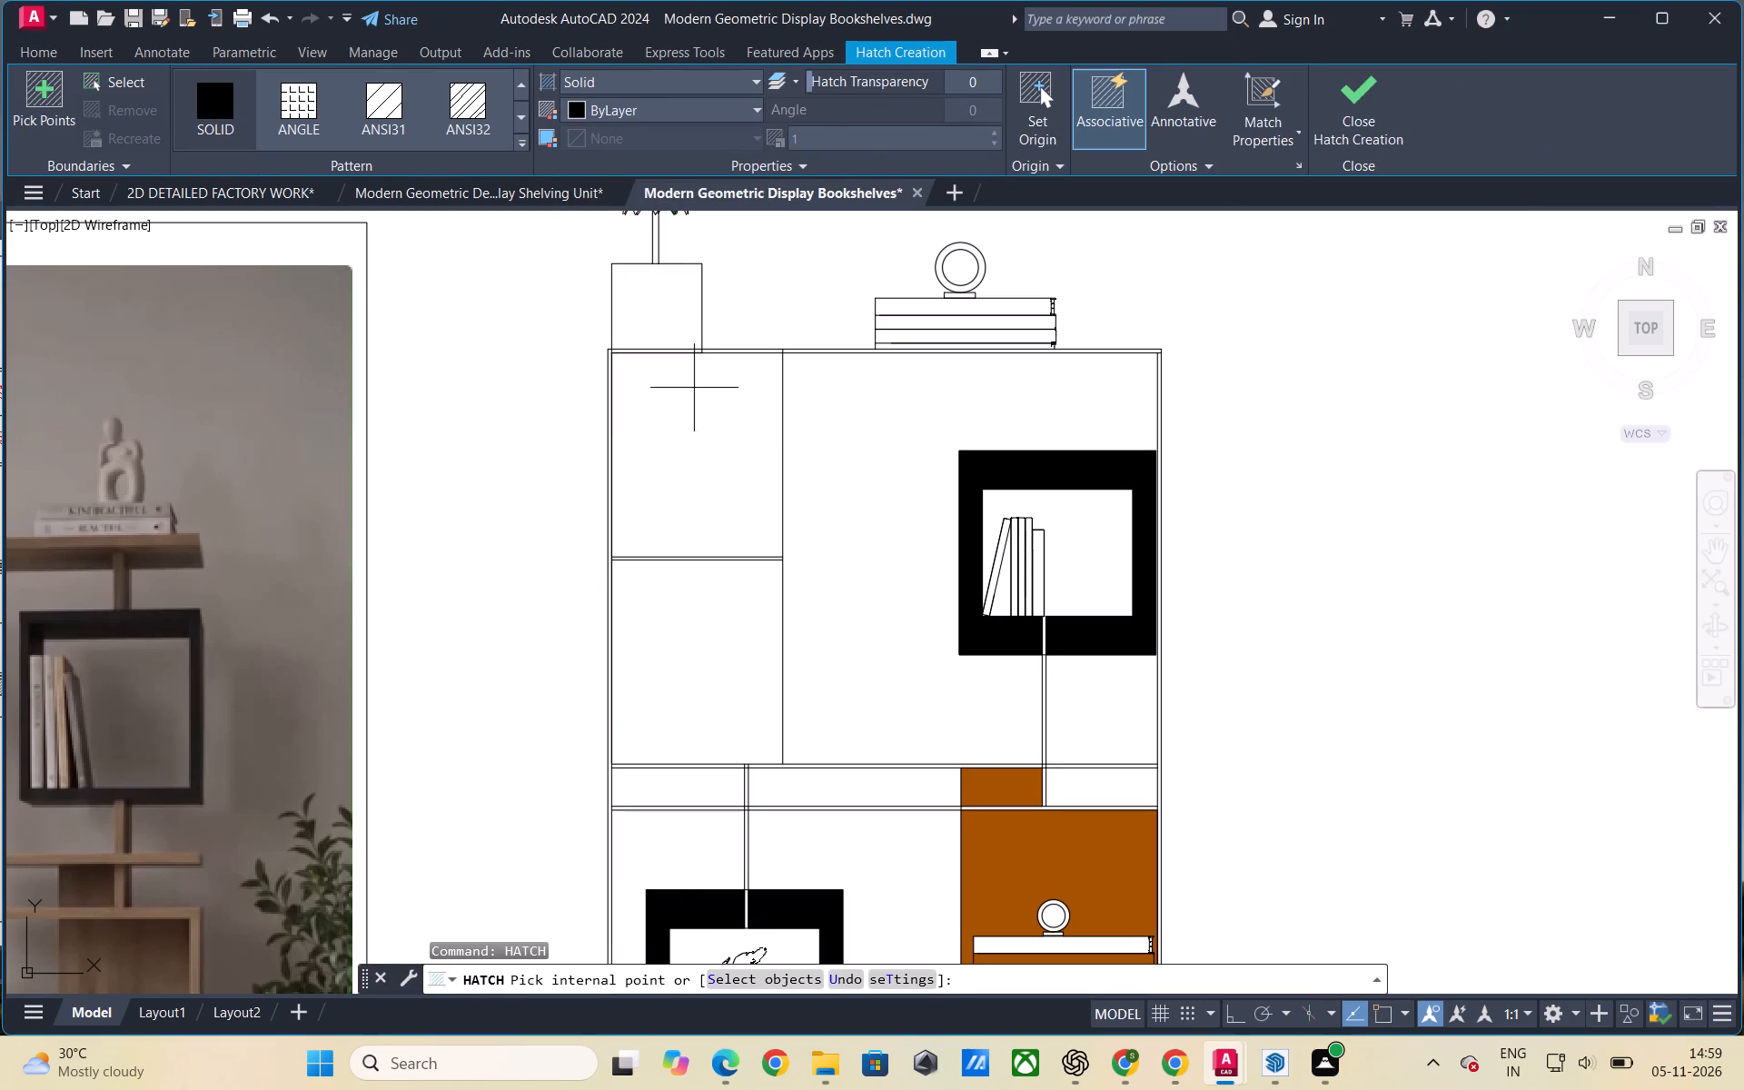
pyautogui.click(694, 388)
pyautogui.click(716, 627)
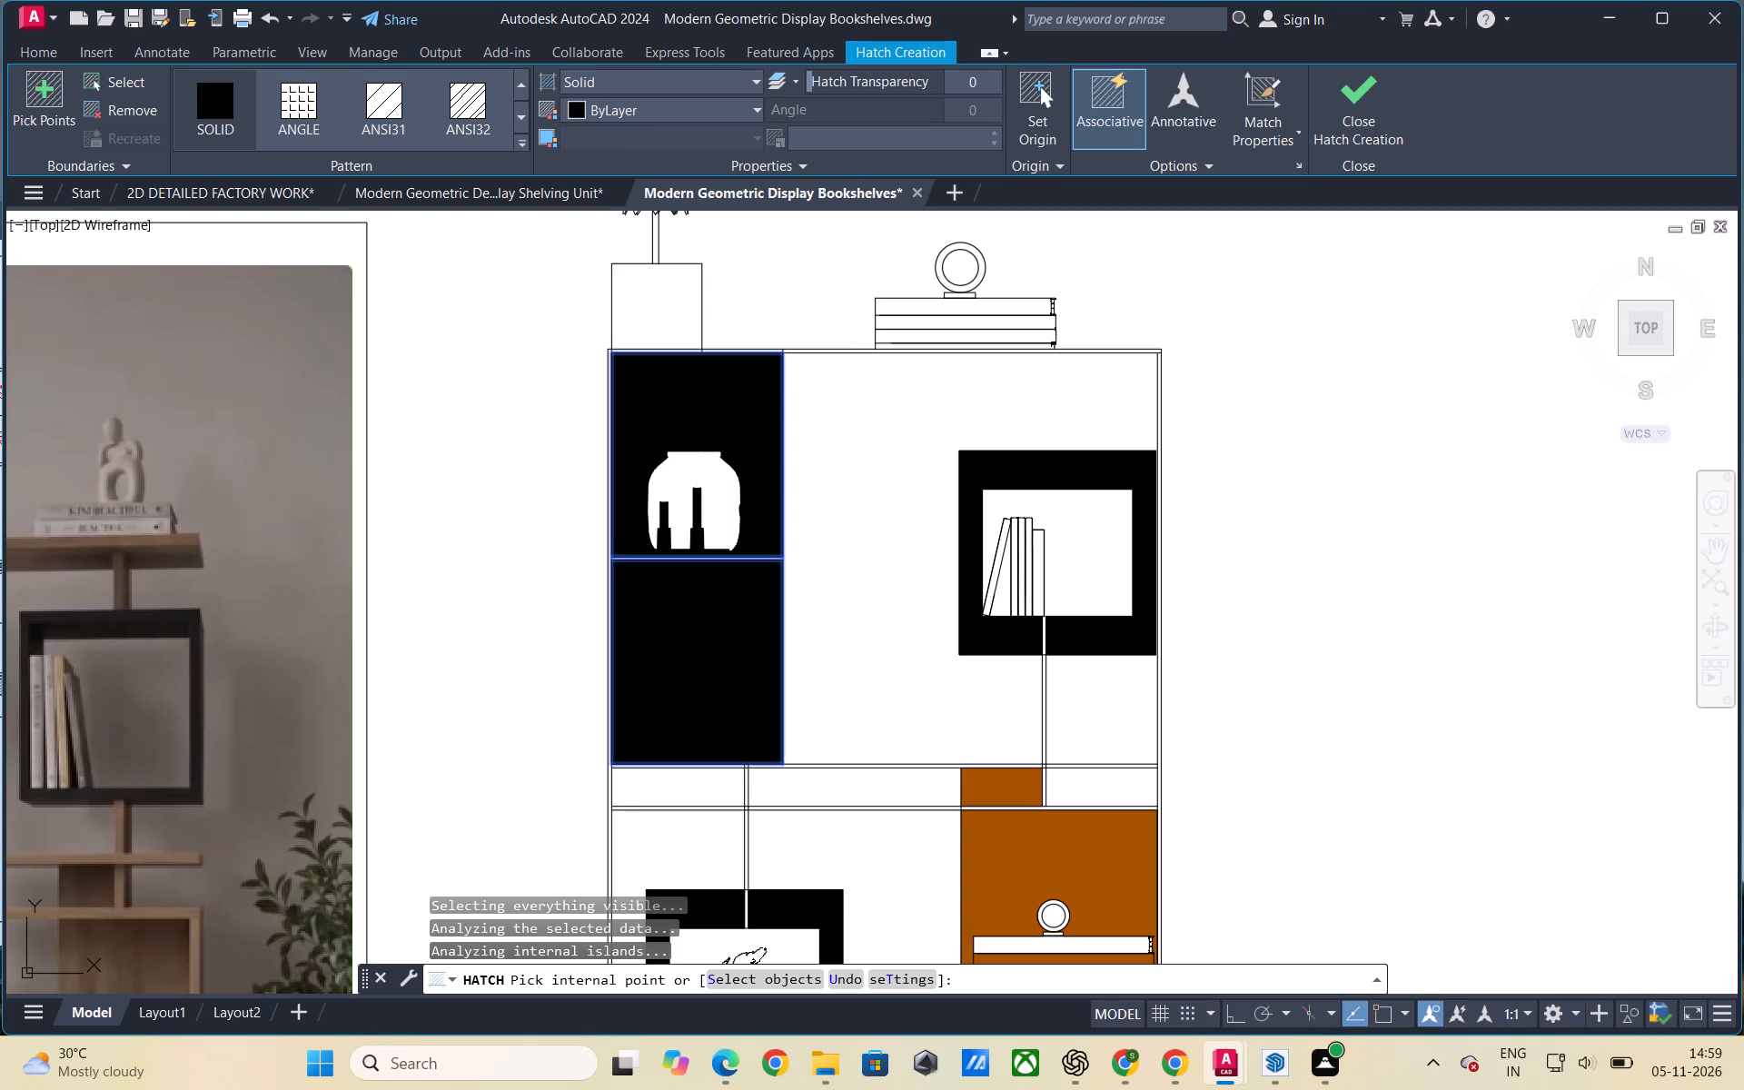
pyautogui.scroll(-2, 1180, 425)
pyautogui.press('Escape')
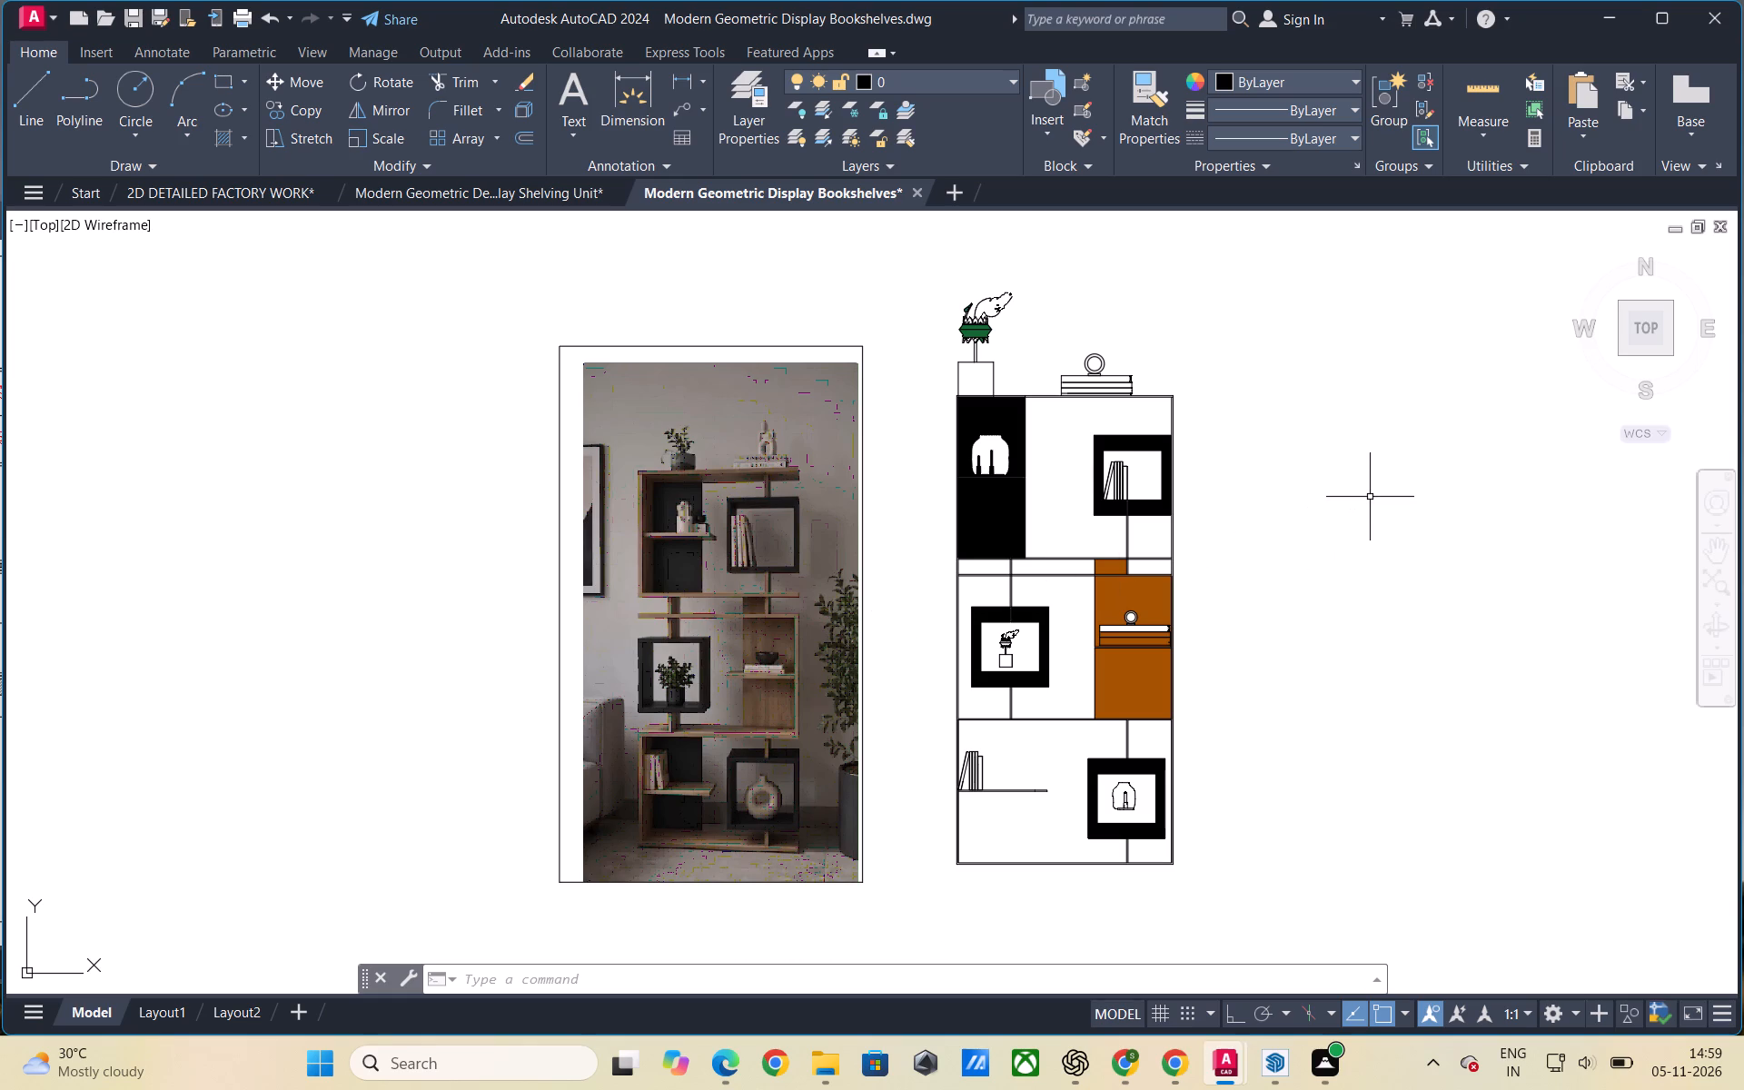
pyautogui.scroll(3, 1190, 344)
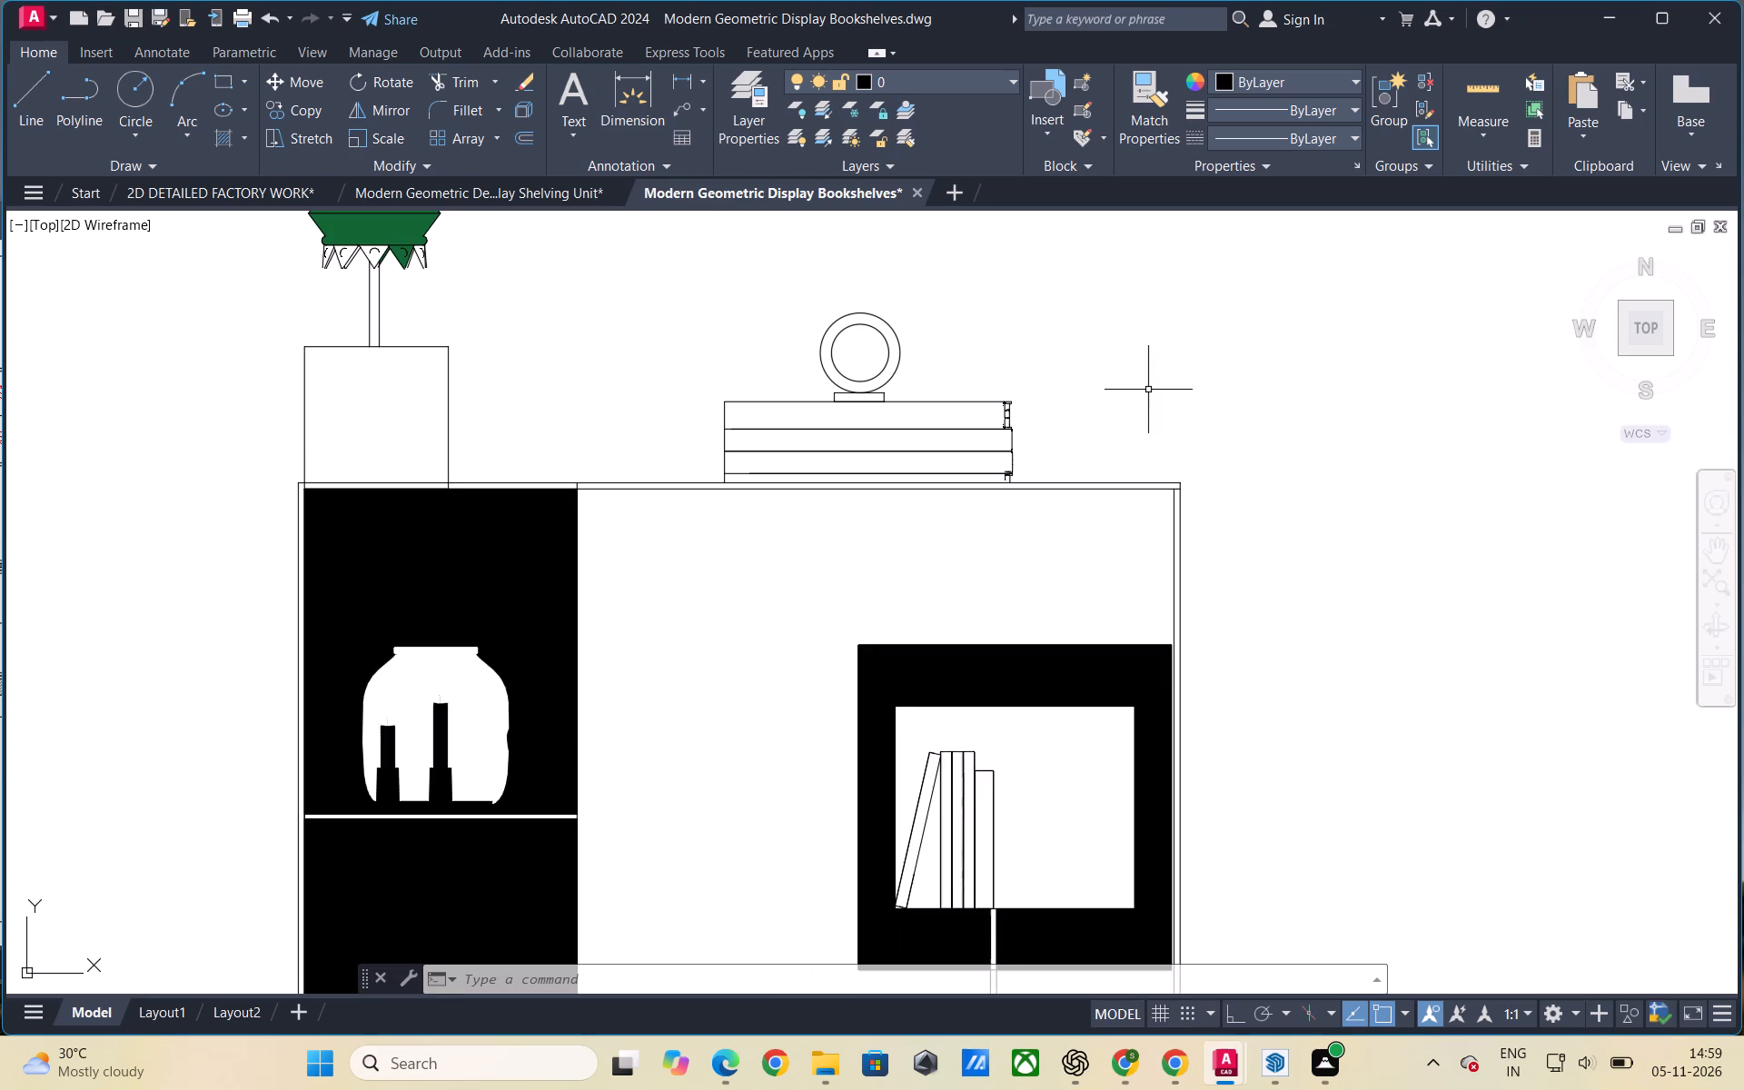
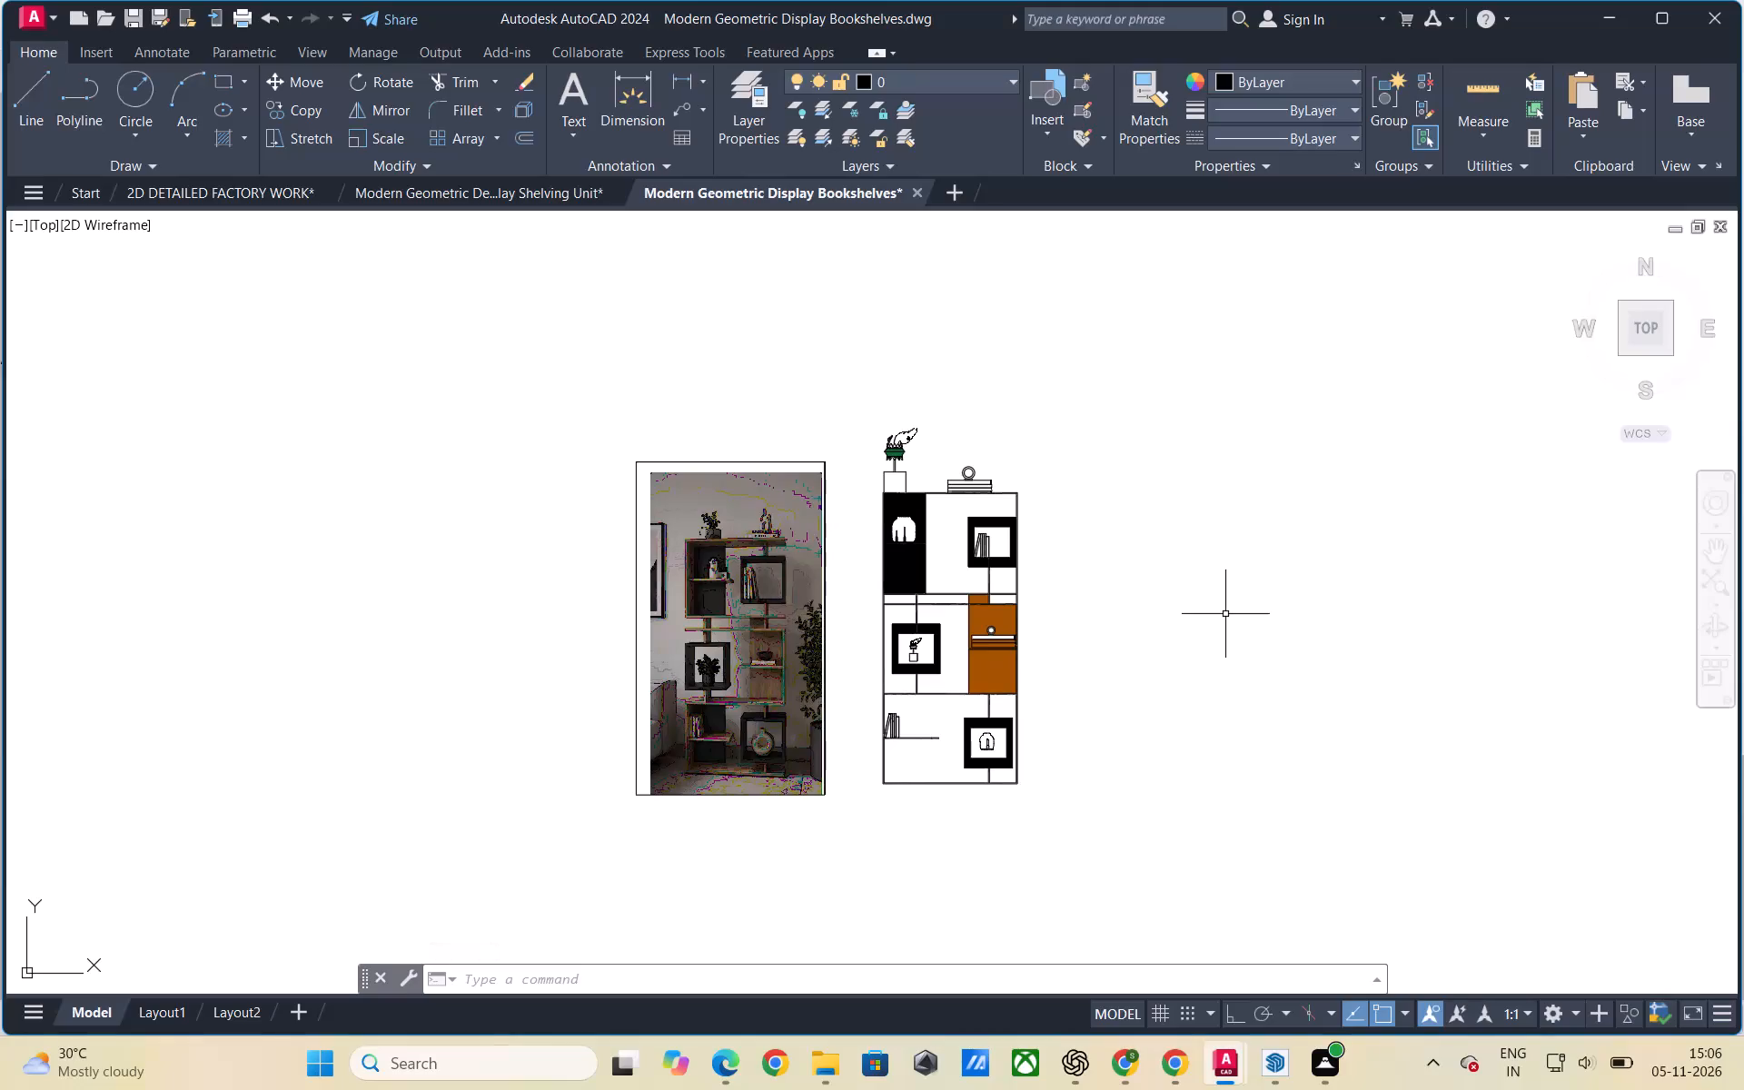
# Set up a plot to DWG To PDF.pc3 with a window area enclosing the reference photo and the bookshelf elevation.
pyautogui.press('Return')
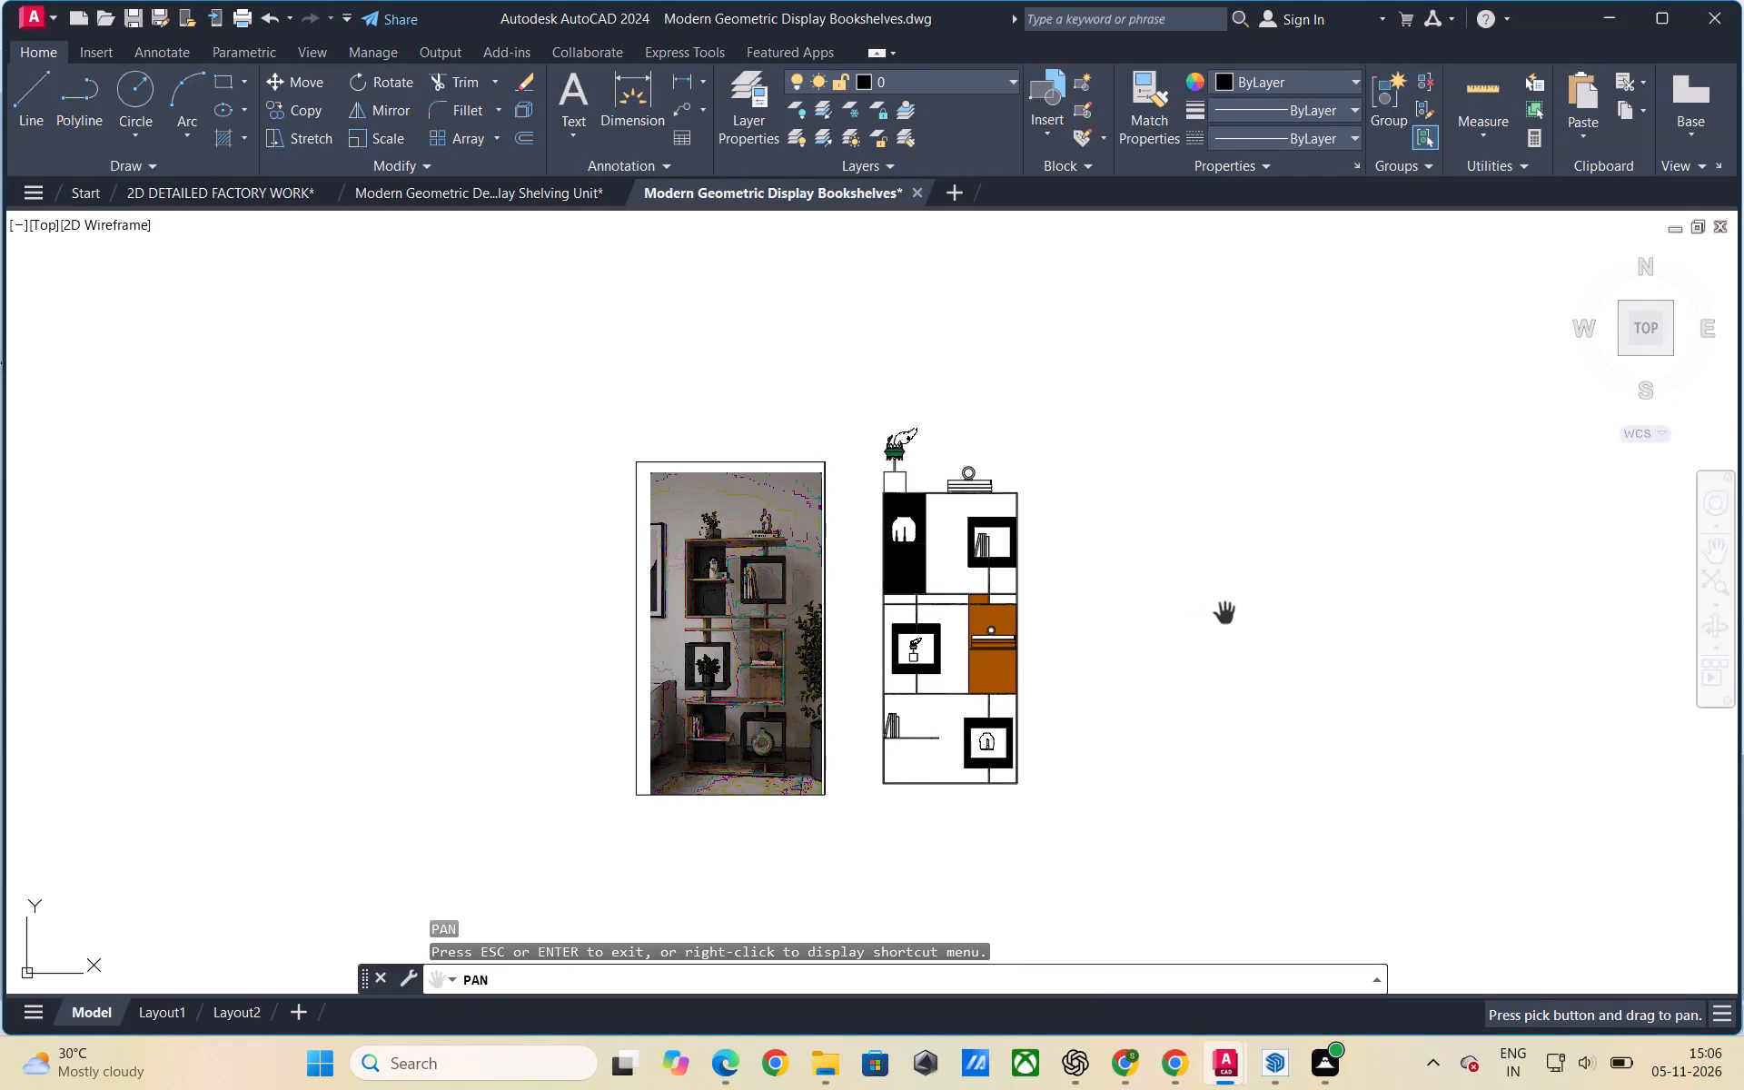
pyautogui.press('Escape')
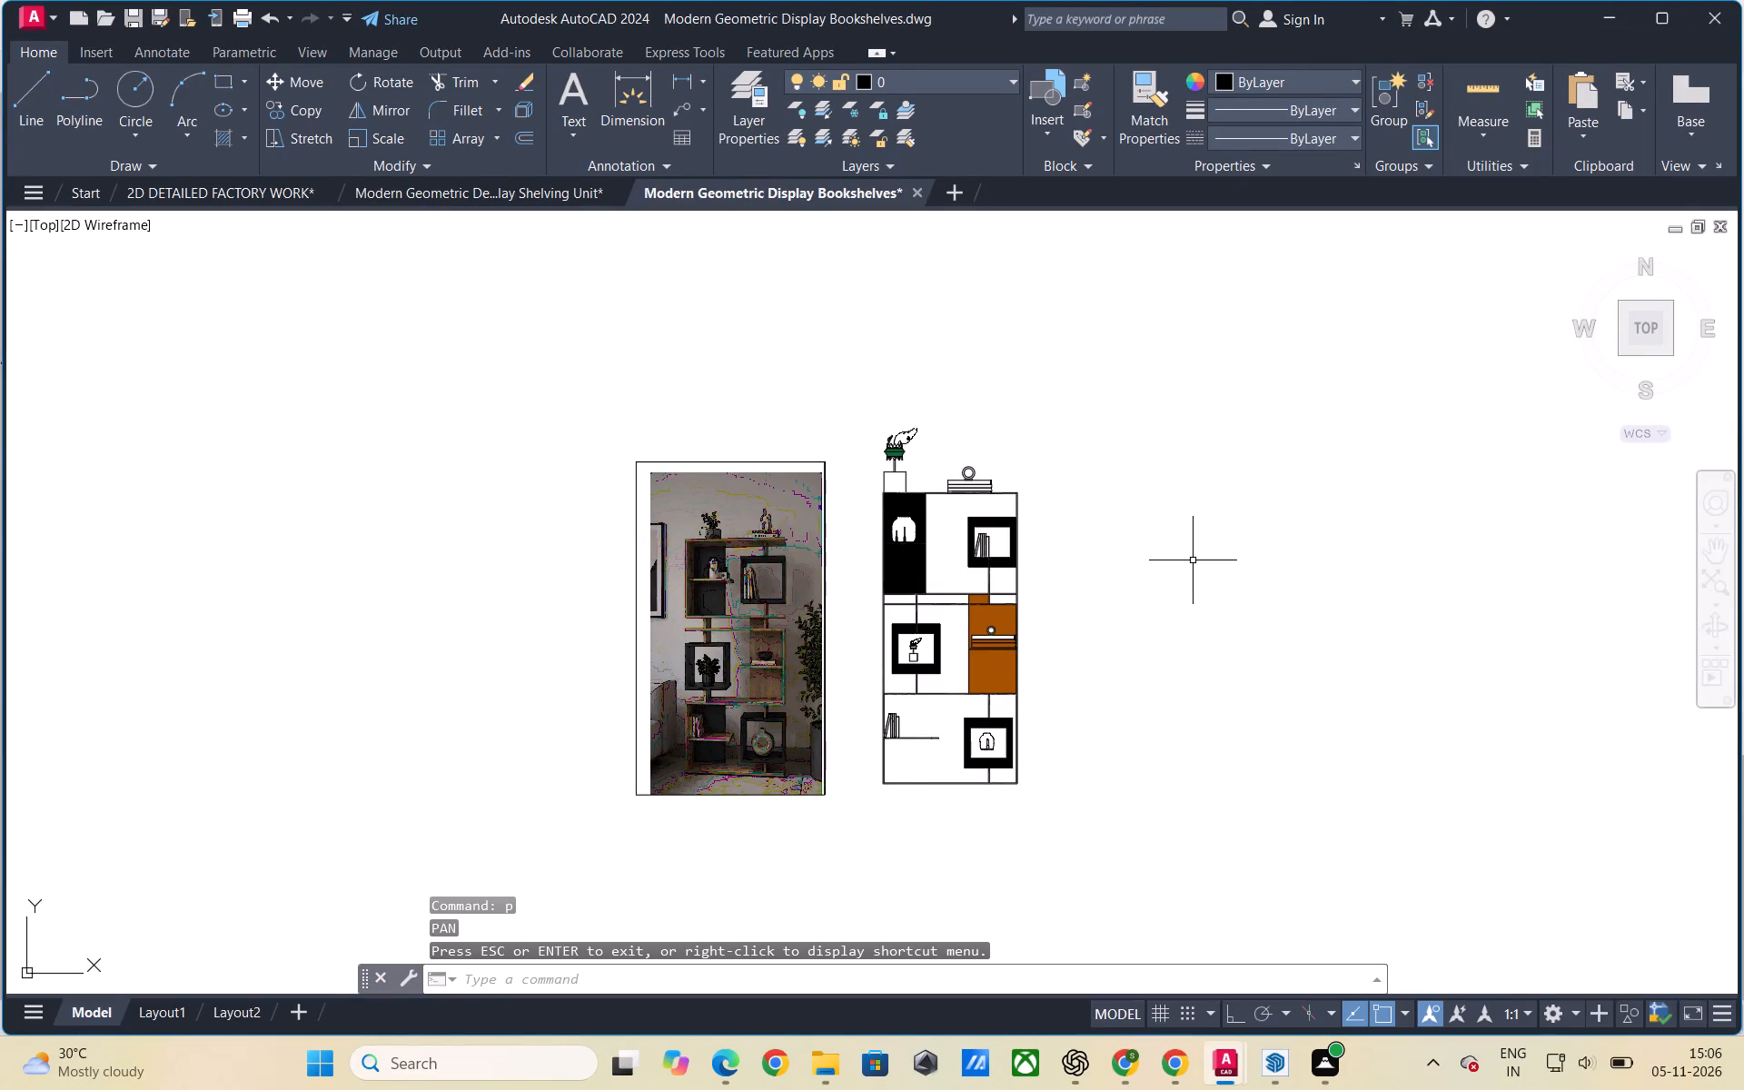
pyautogui.hotkey('ctrl', 'p')
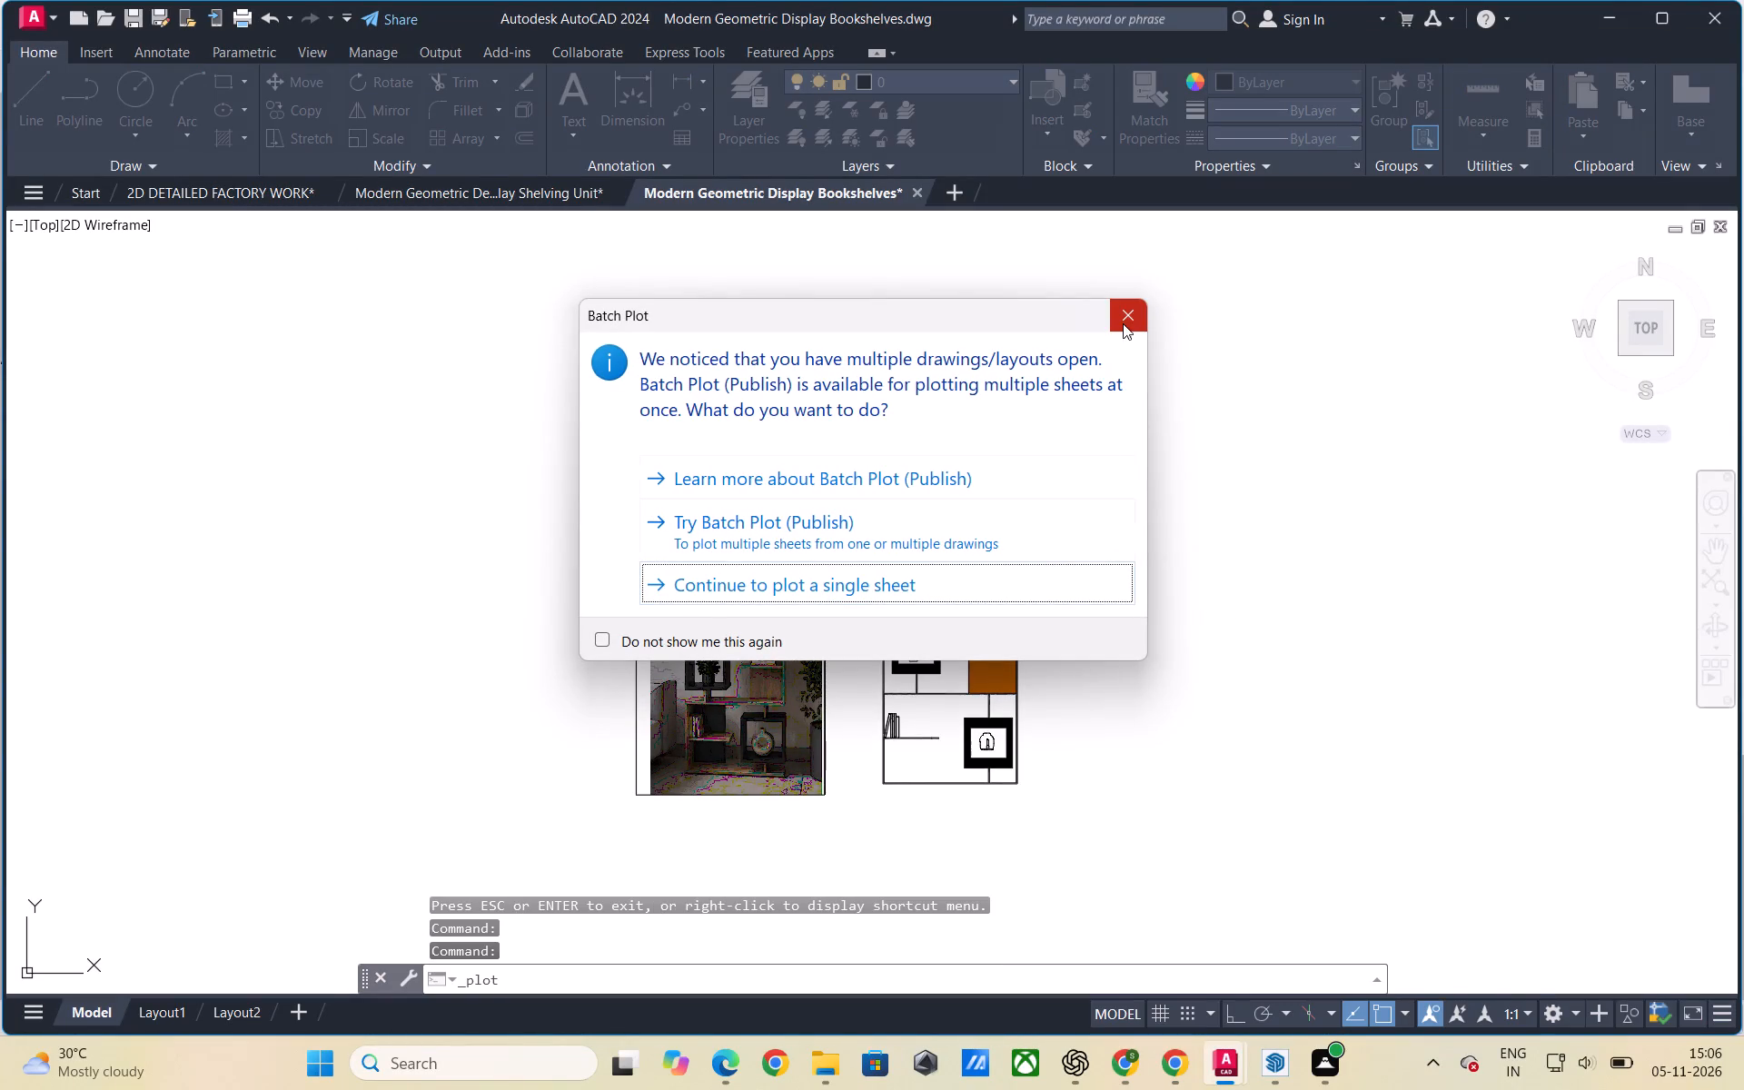
pyautogui.click(1124, 323)
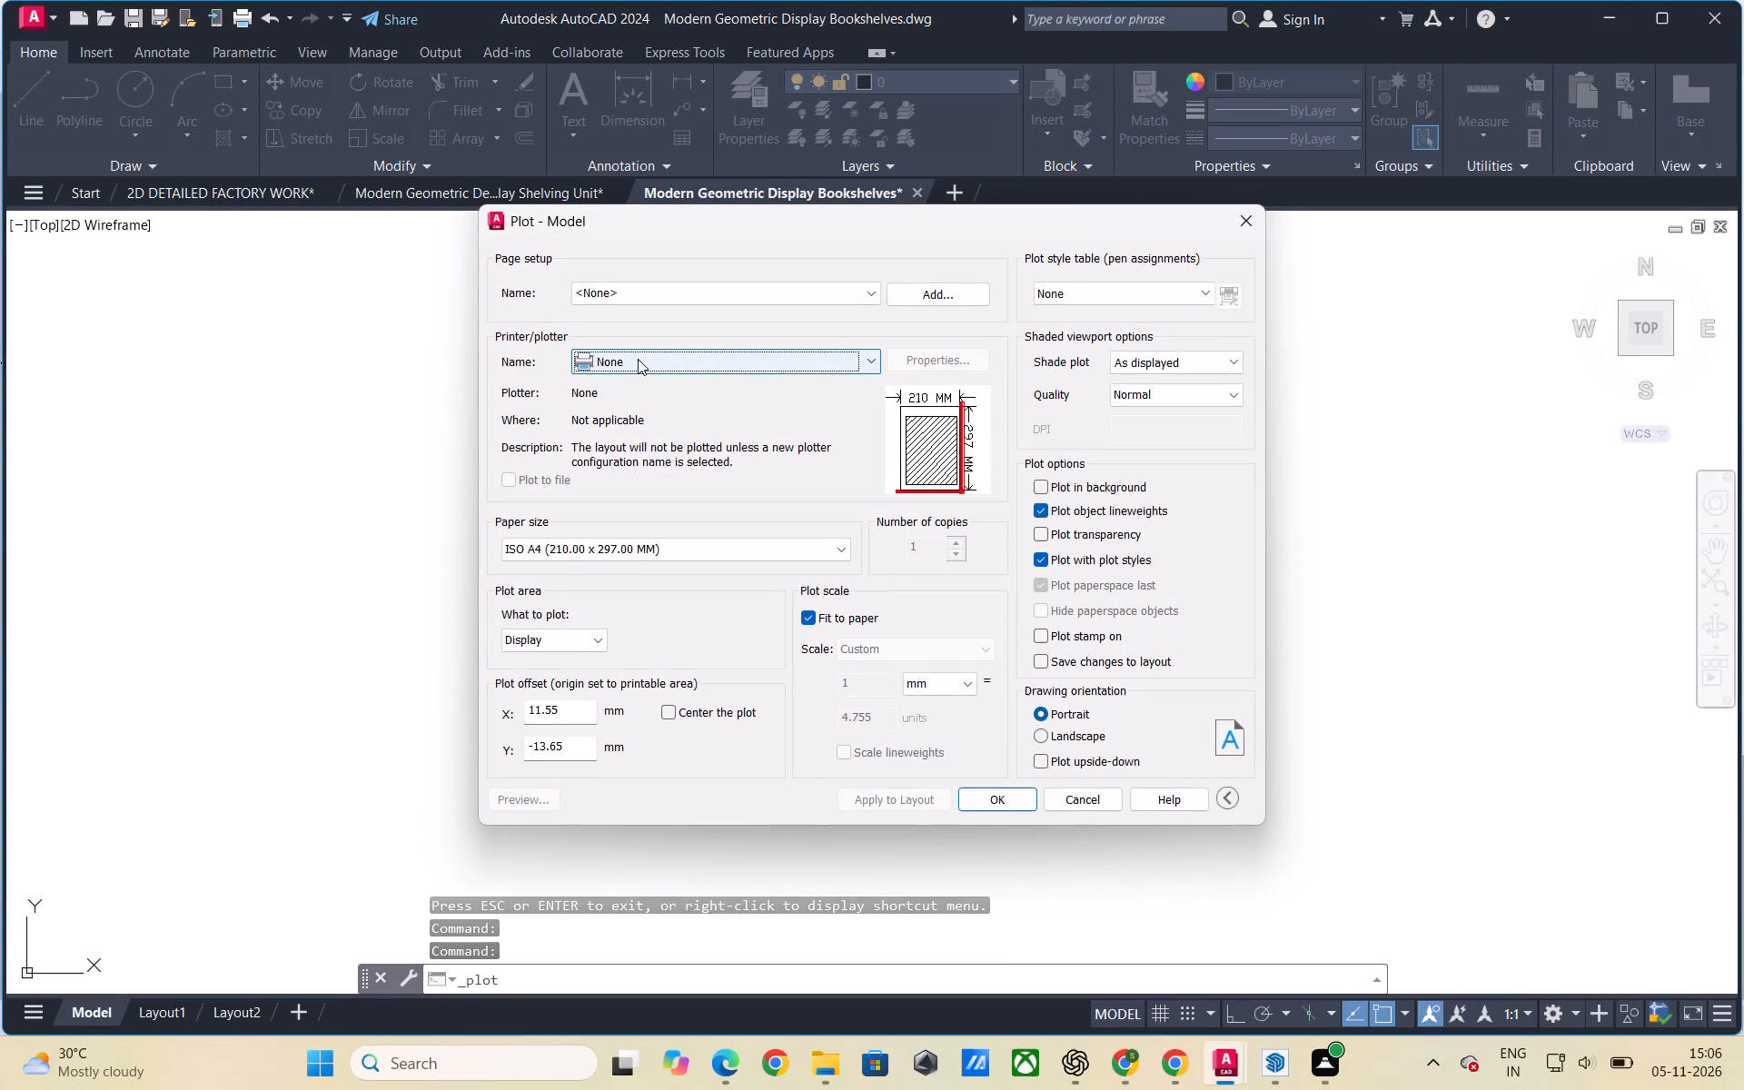
pyautogui.click(656, 364)
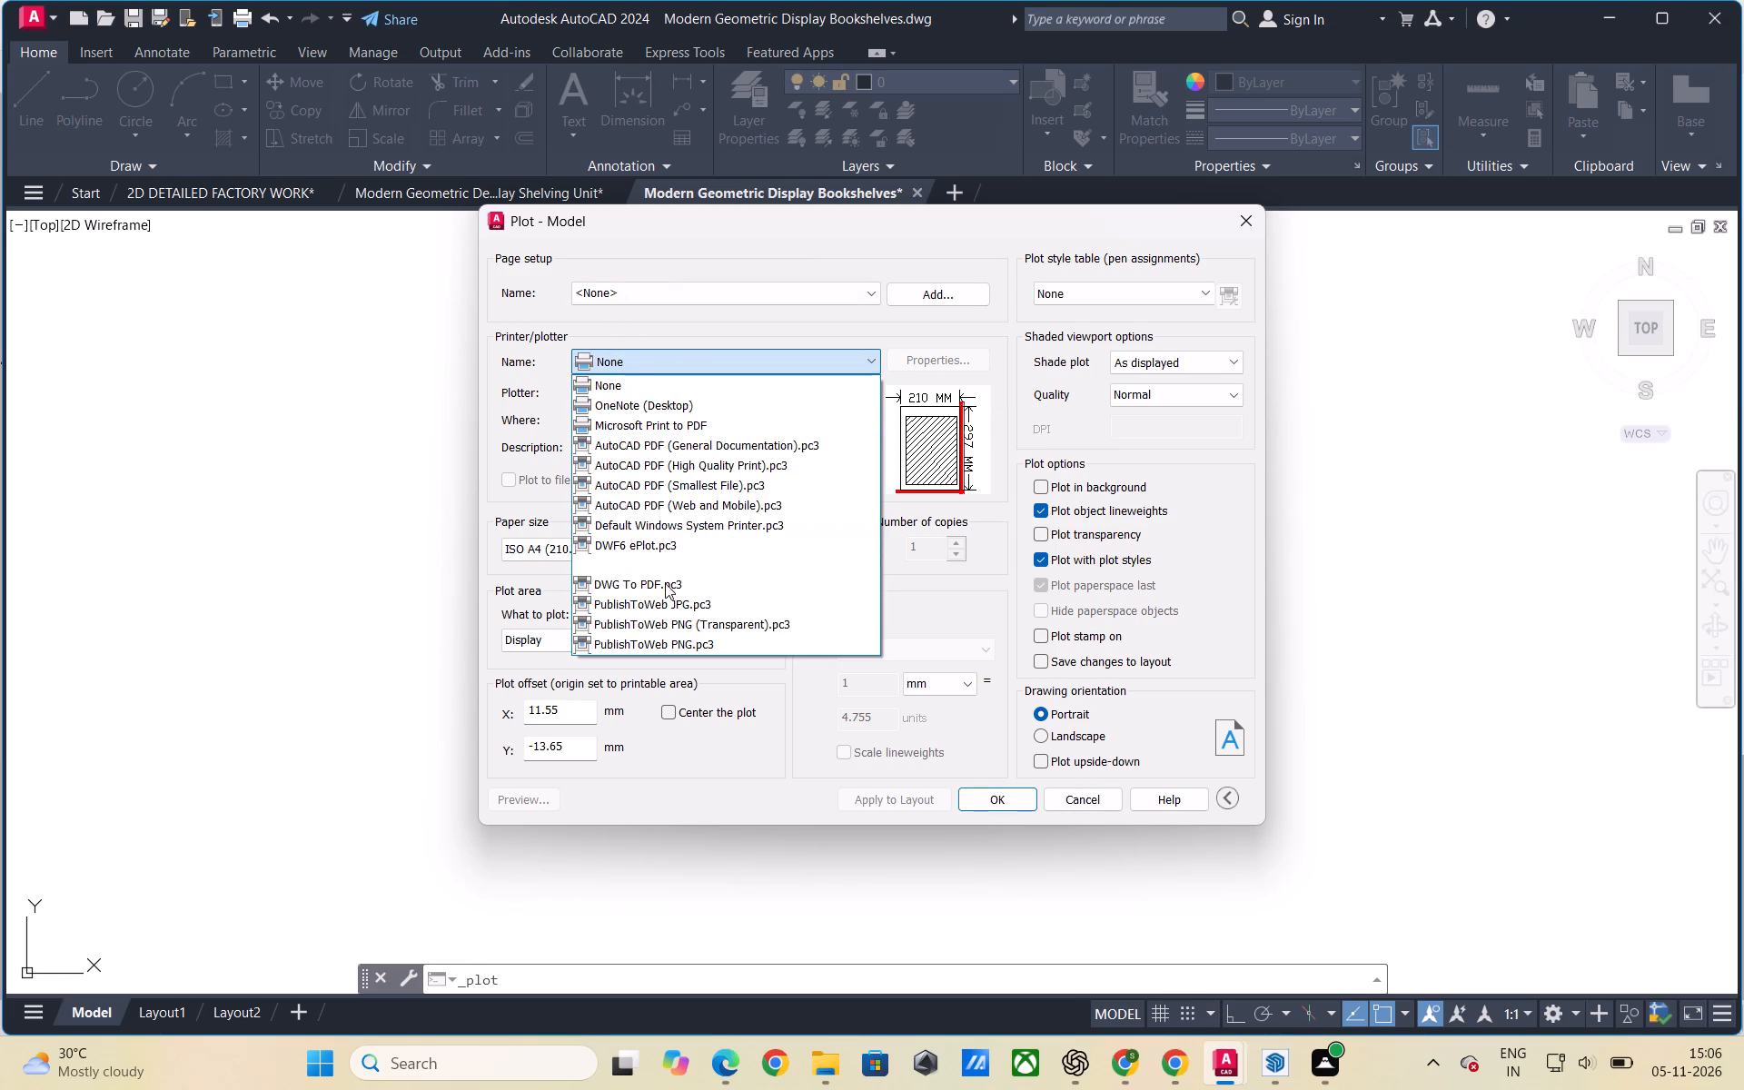
pyautogui.click(665, 585)
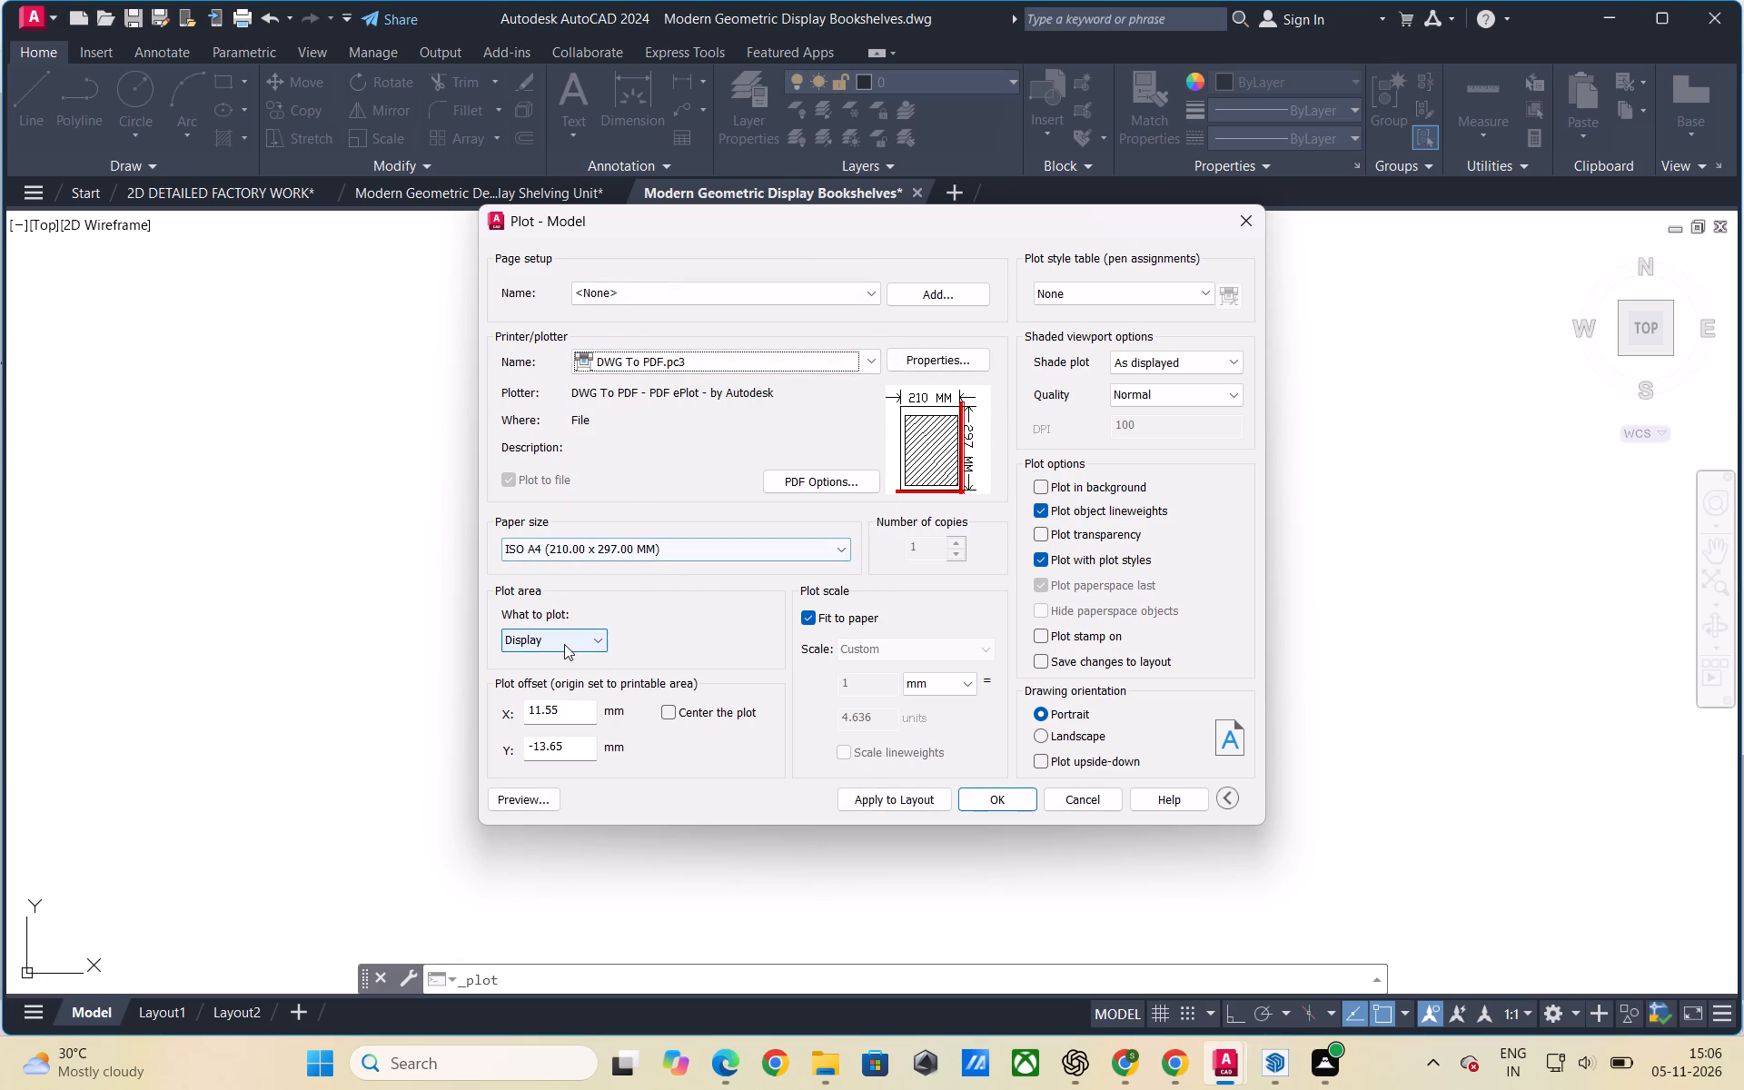
pyautogui.click(564, 644)
pyautogui.click(554, 708)
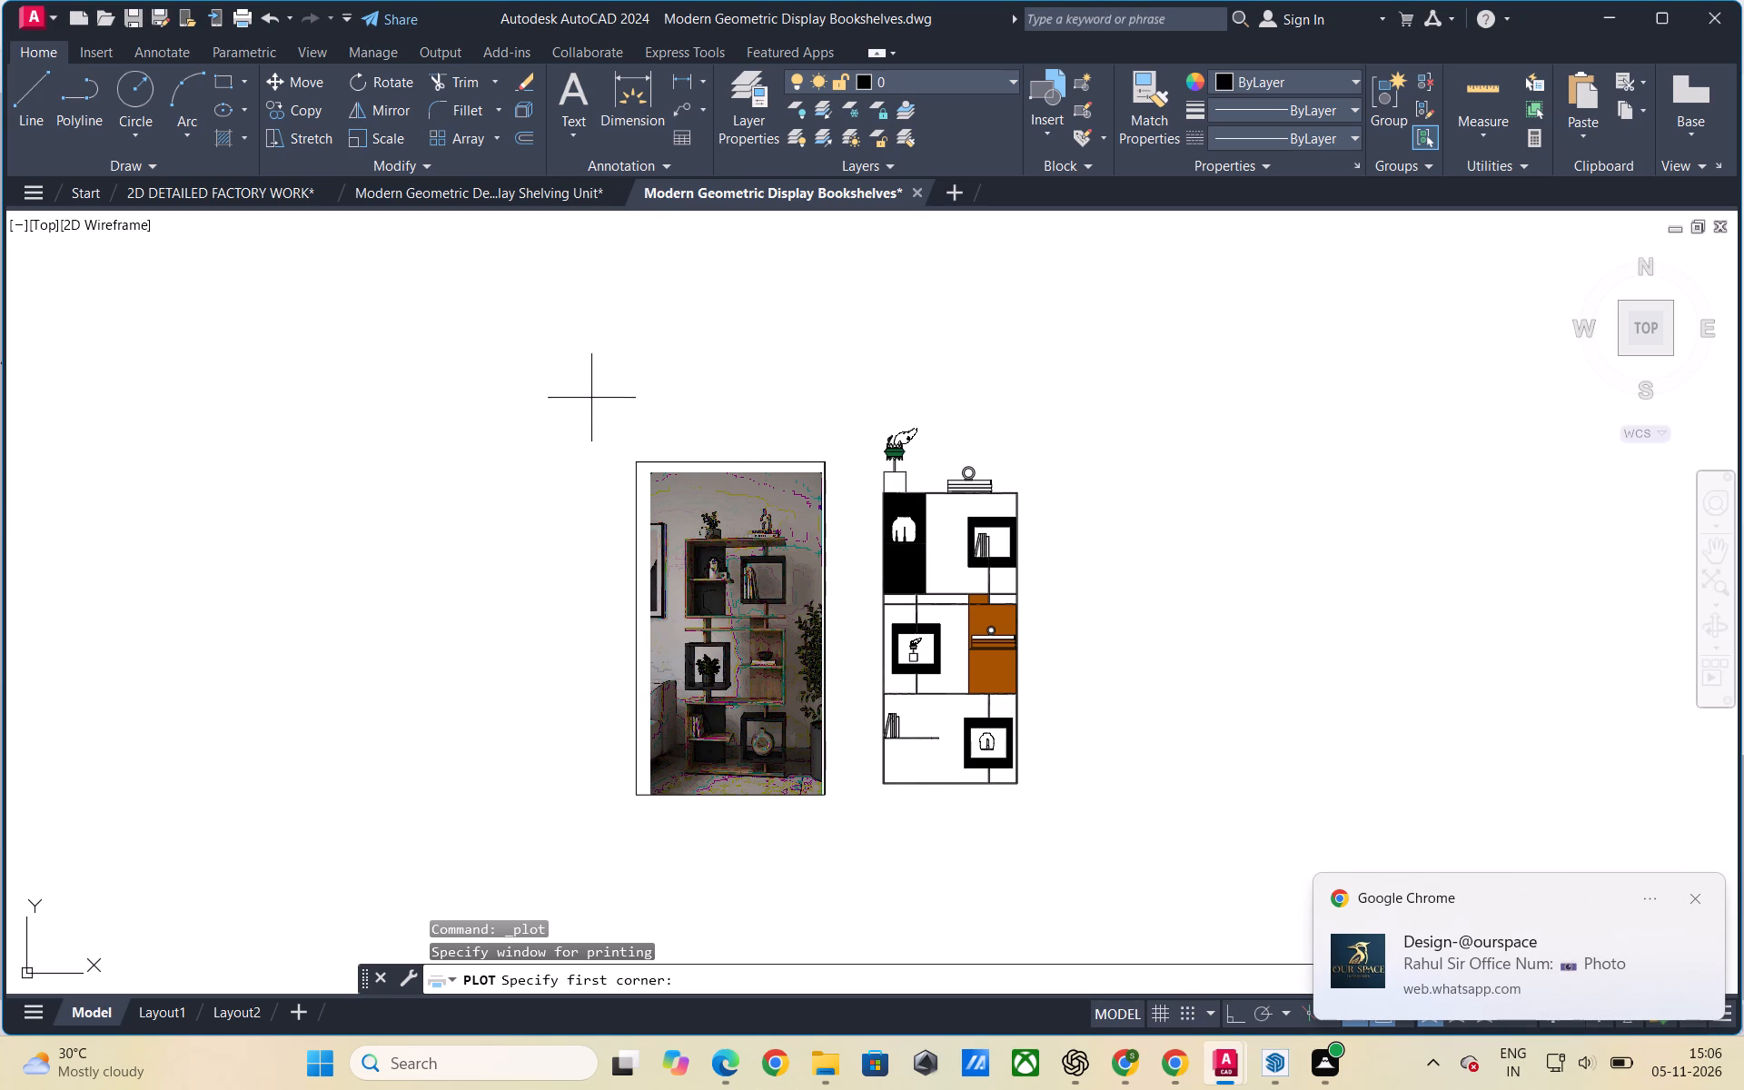
pyautogui.click(585, 402)
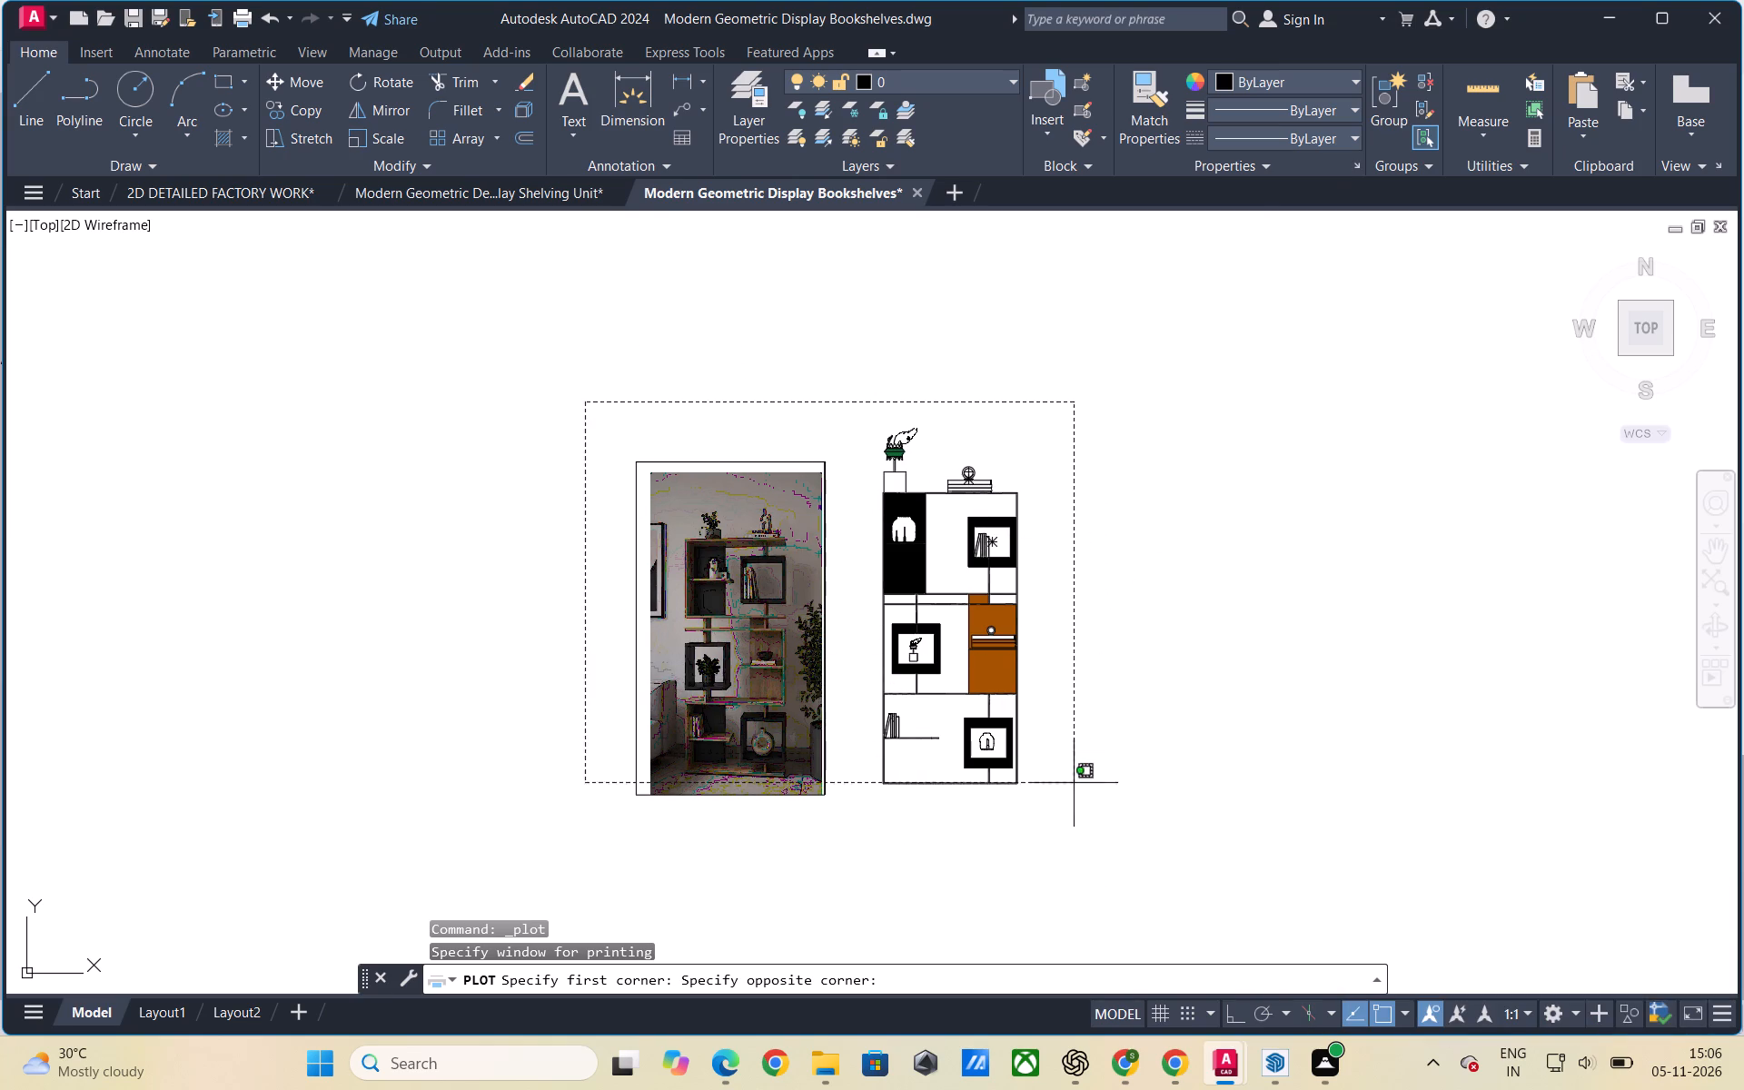
pyautogui.click(1078, 841)
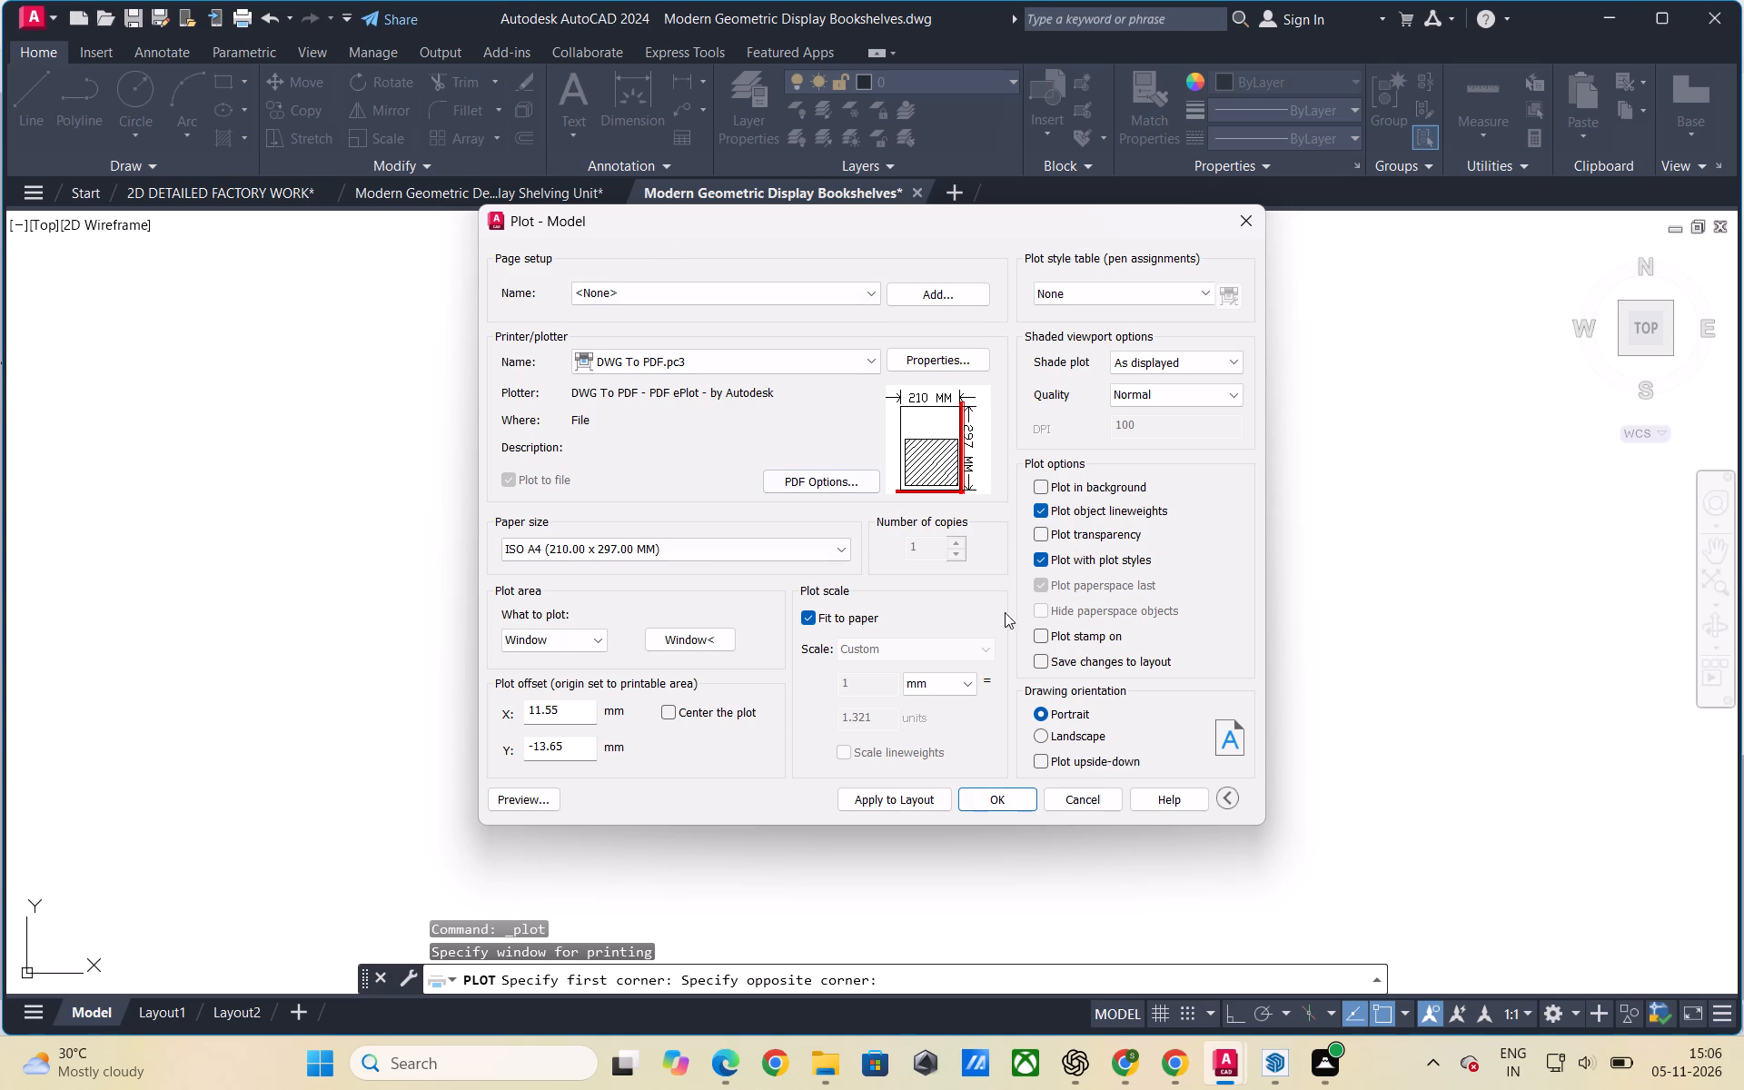
# Assign the acad.ctb plot style table to all layouts, keeping Window as the plot area.
pyautogui.click(1129, 299)
pyautogui.click(1105, 339)
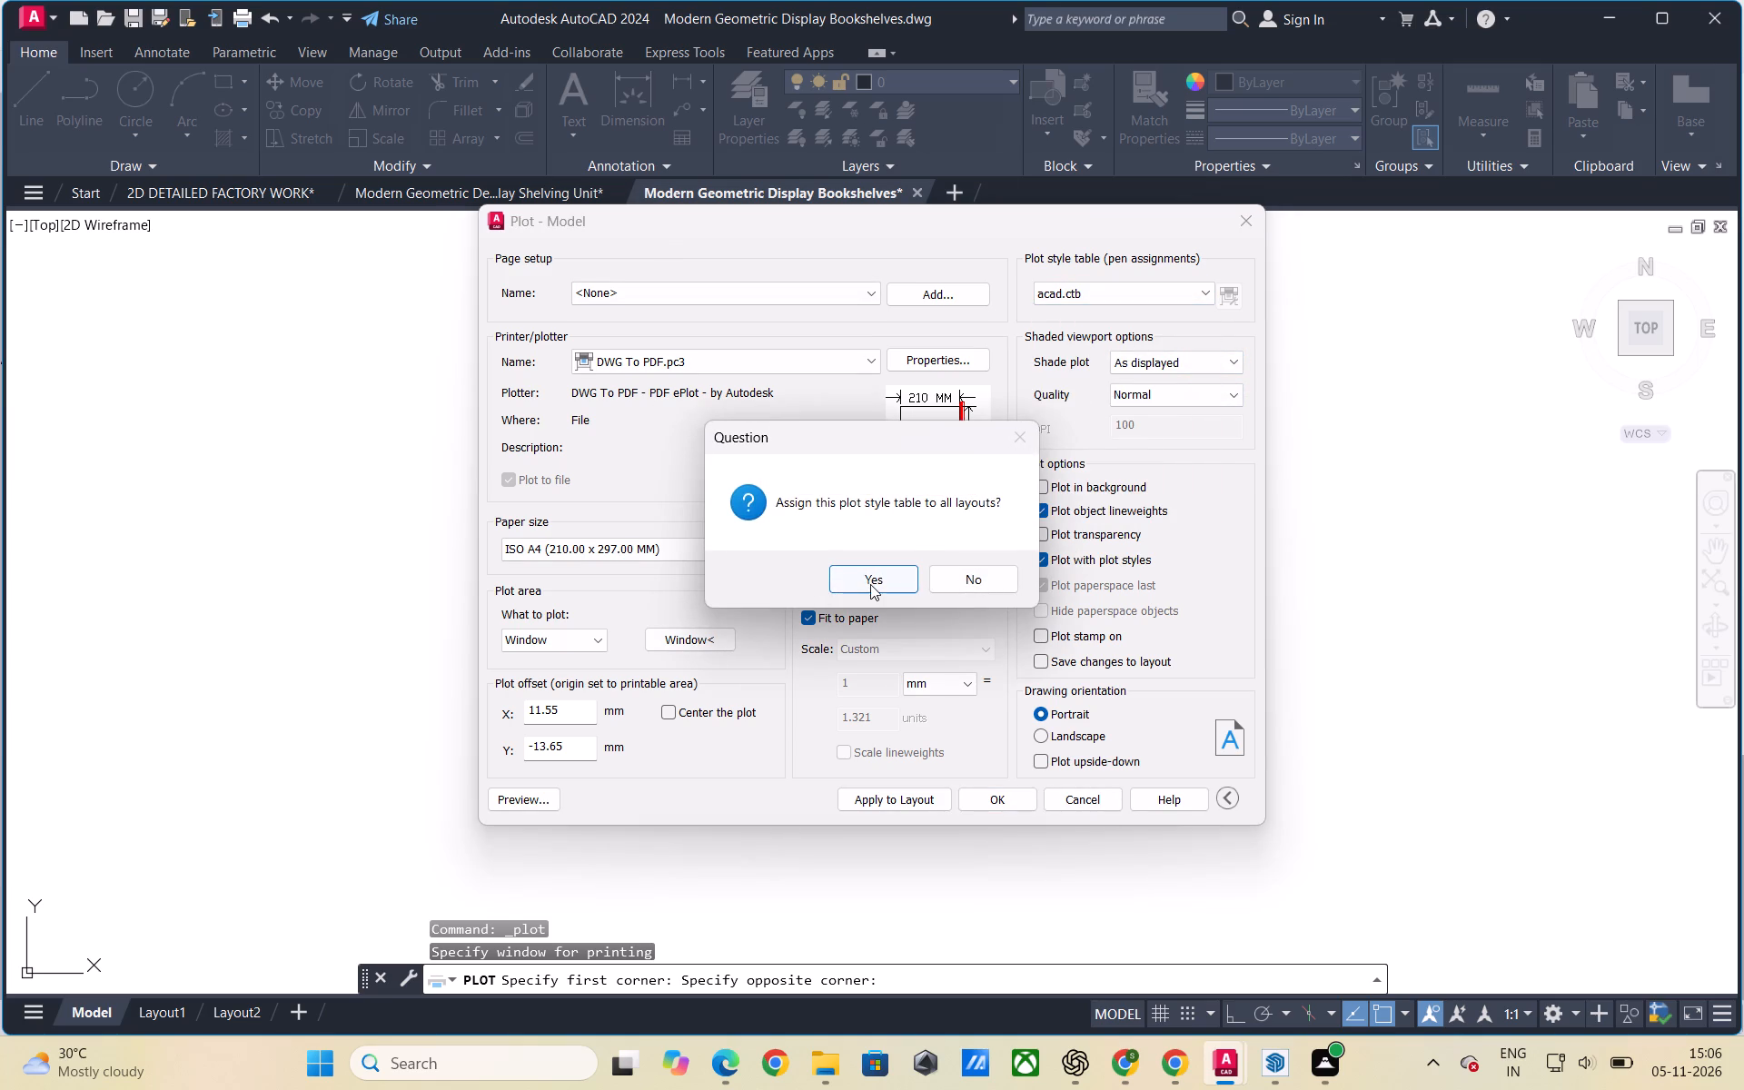
pyautogui.click(870, 584)
pyautogui.click(577, 633)
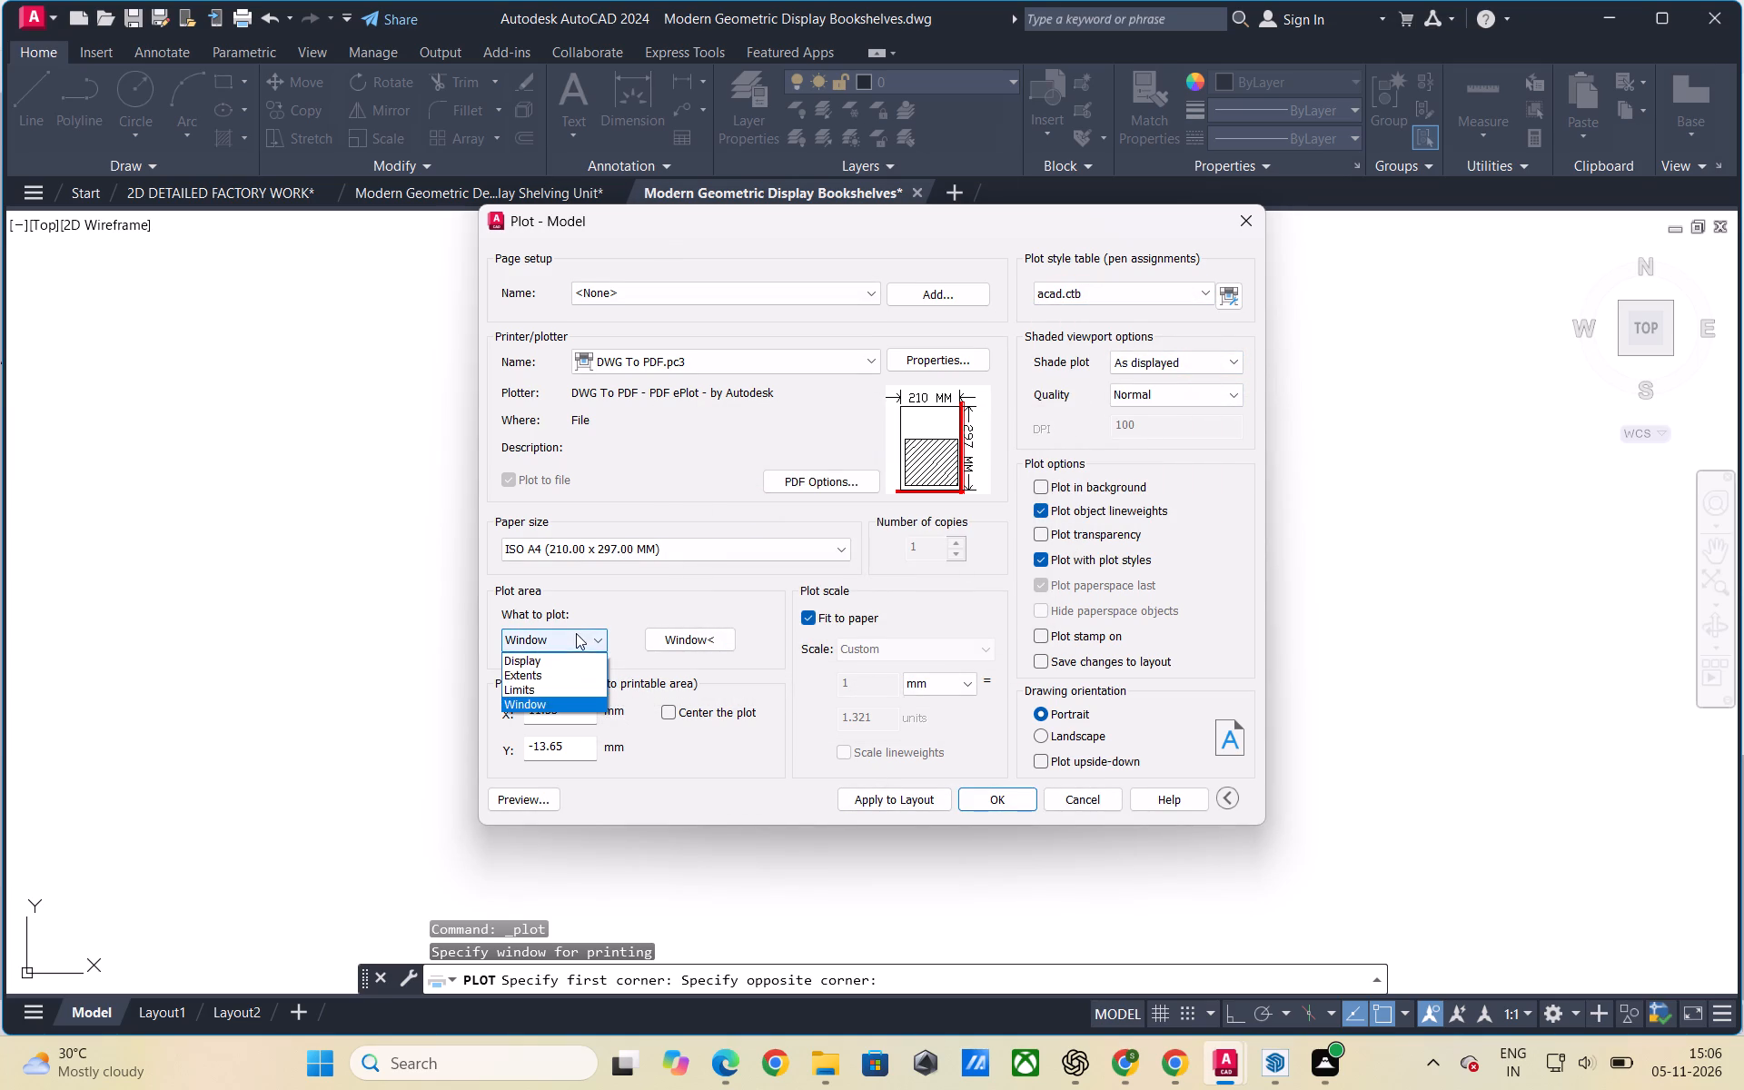
pyautogui.click(553, 699)
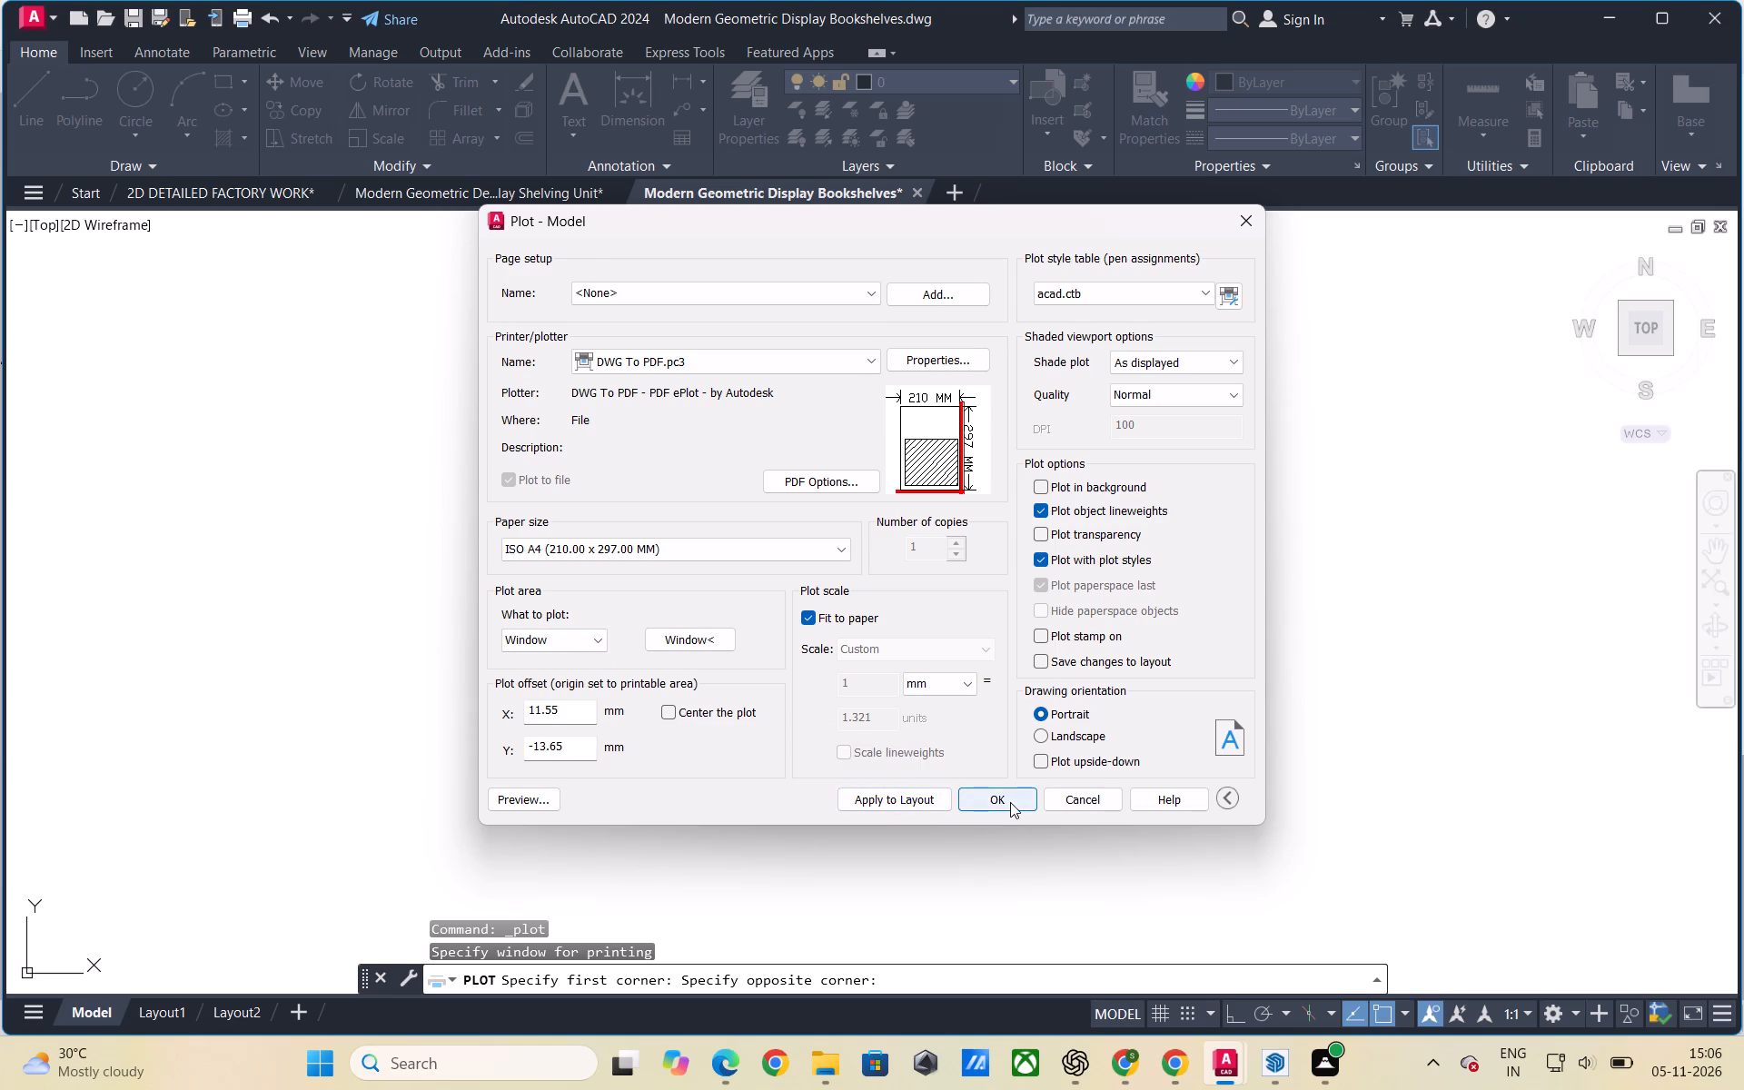
# Plot to Modern Geometric Display Bookshelves-Model.pdf in Work done pdf's NOV 2026, 5 TH folder, then check and close the PDF.
pyautogui.click(1010, 802)
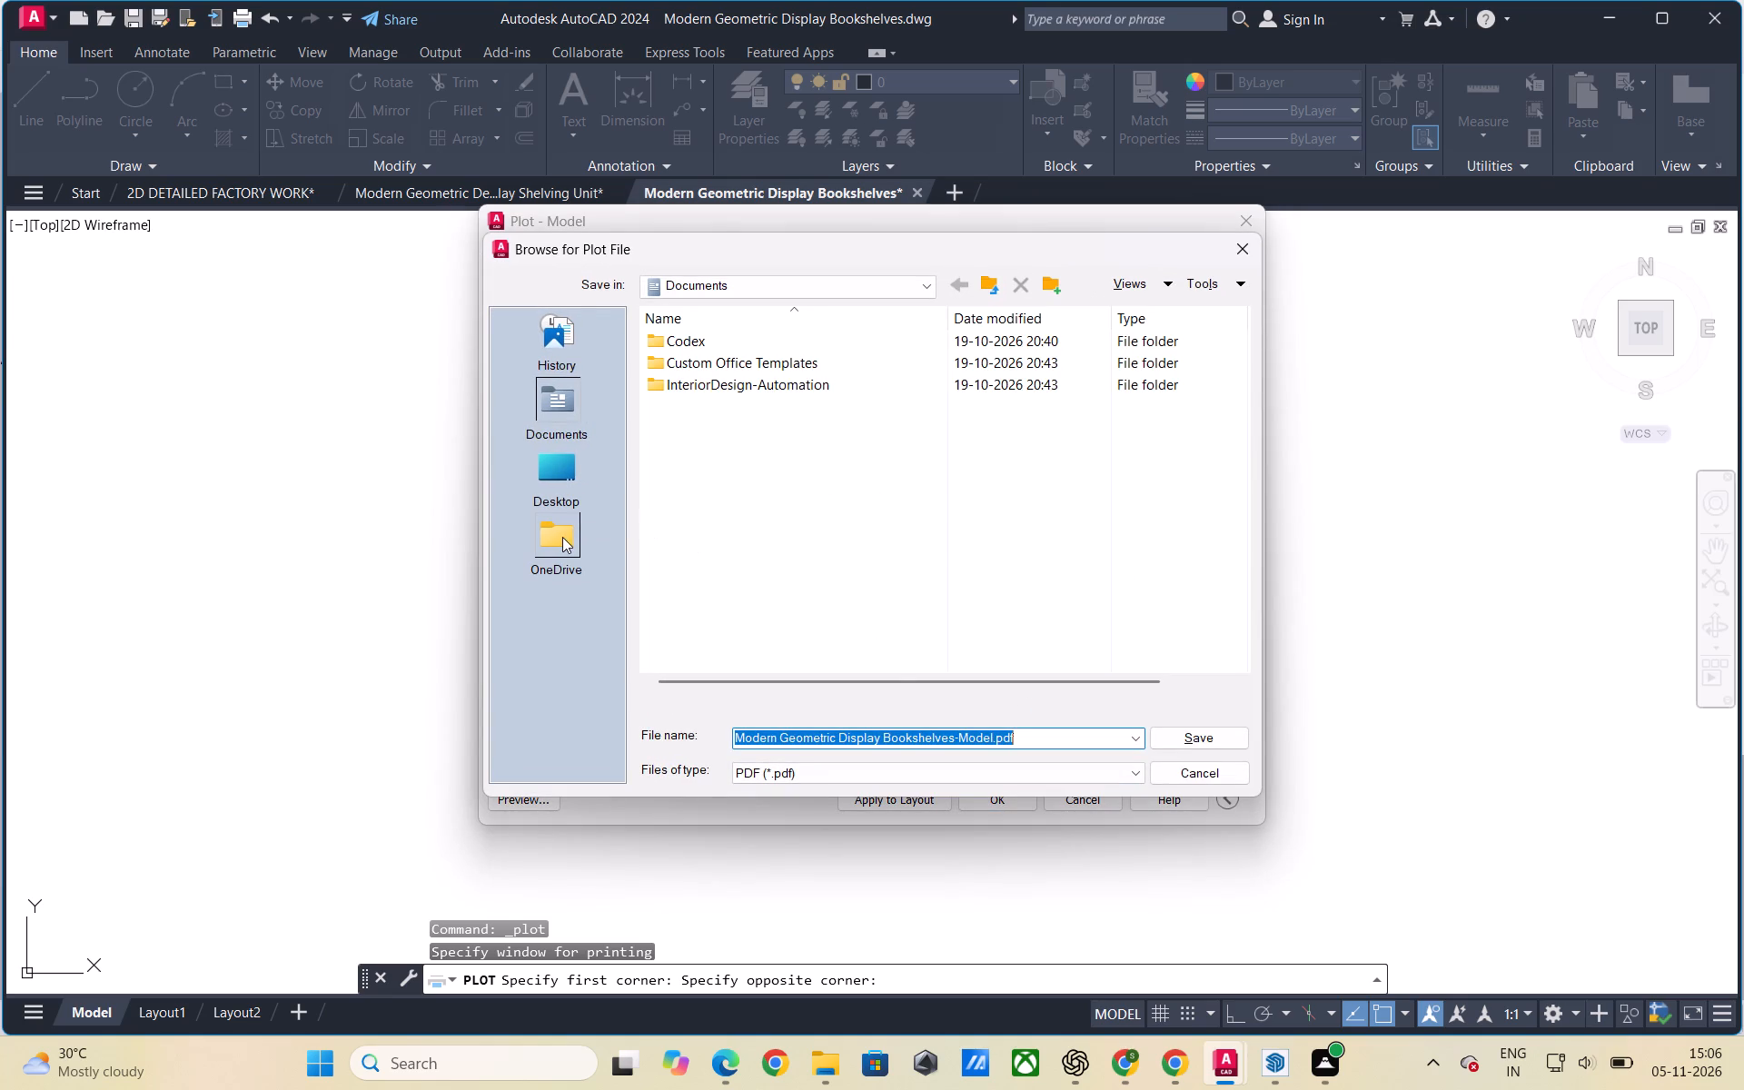
pyautogui.doubleClick(562, 537)
pyautogui.click(728, 356)
pyautogui.doubleClick(728, 362)
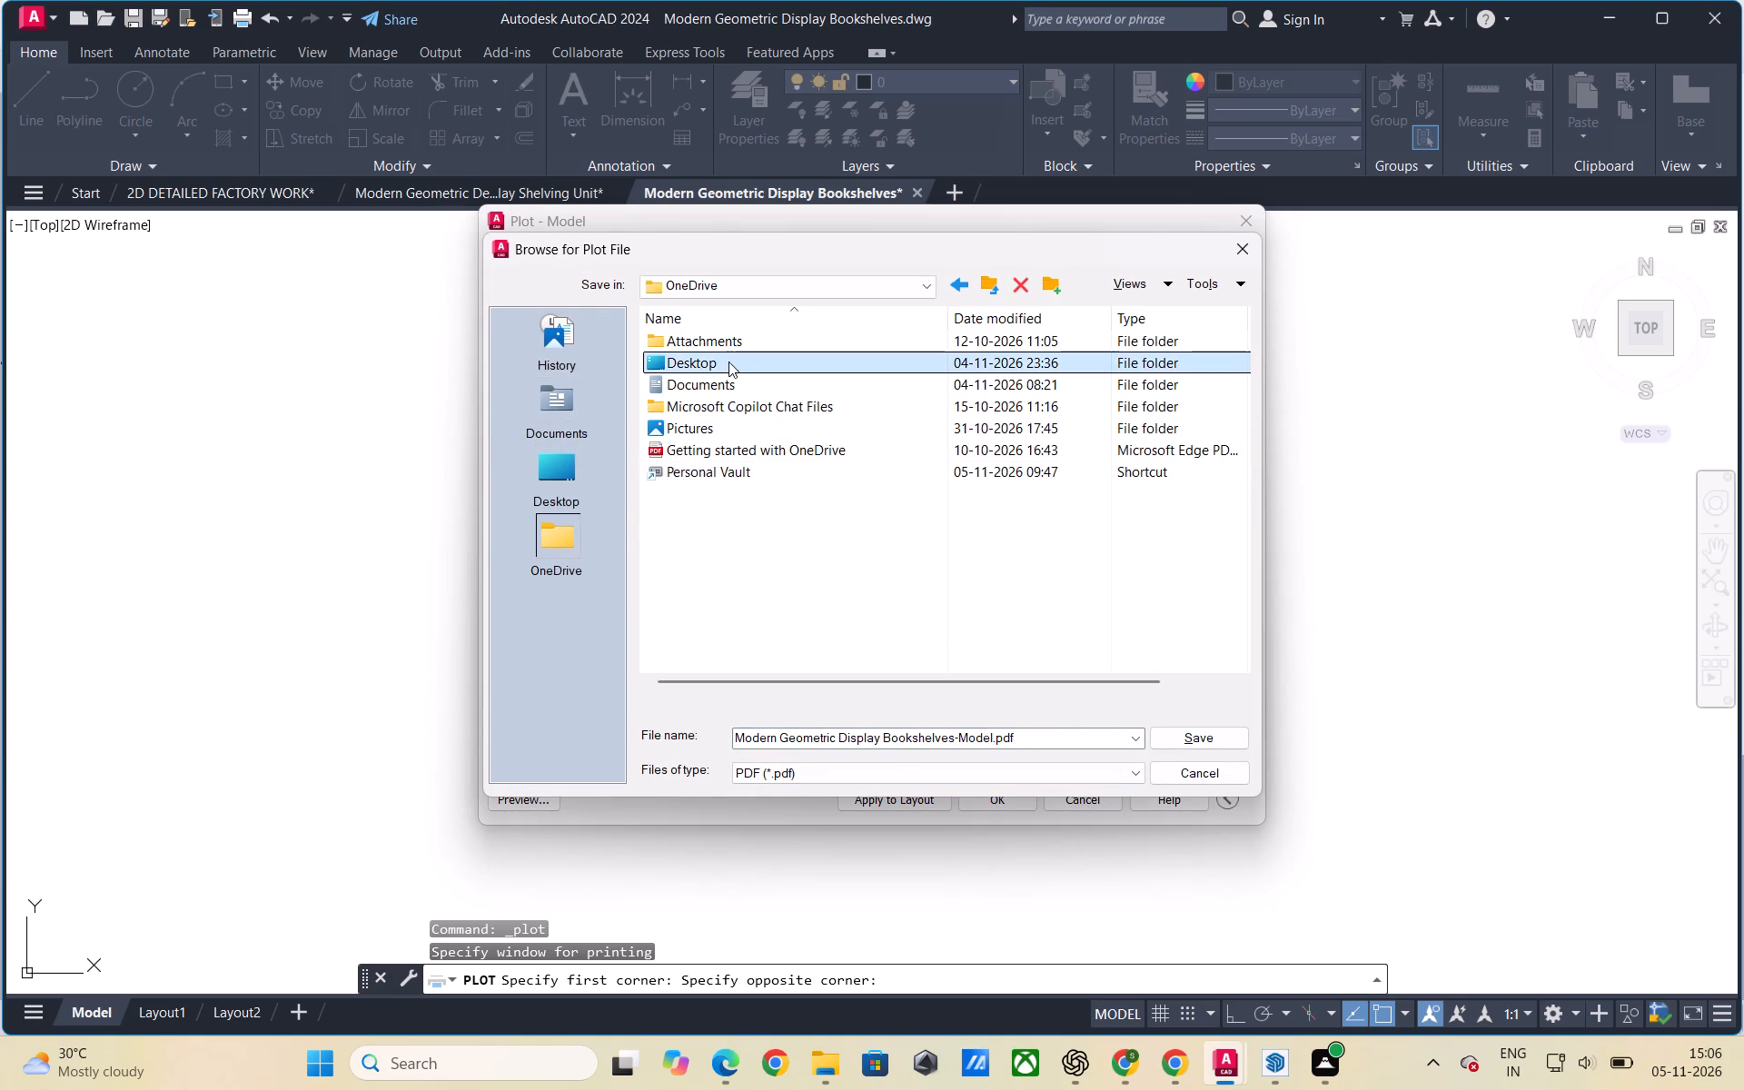
pyautogui.doubleClick(702, 372)
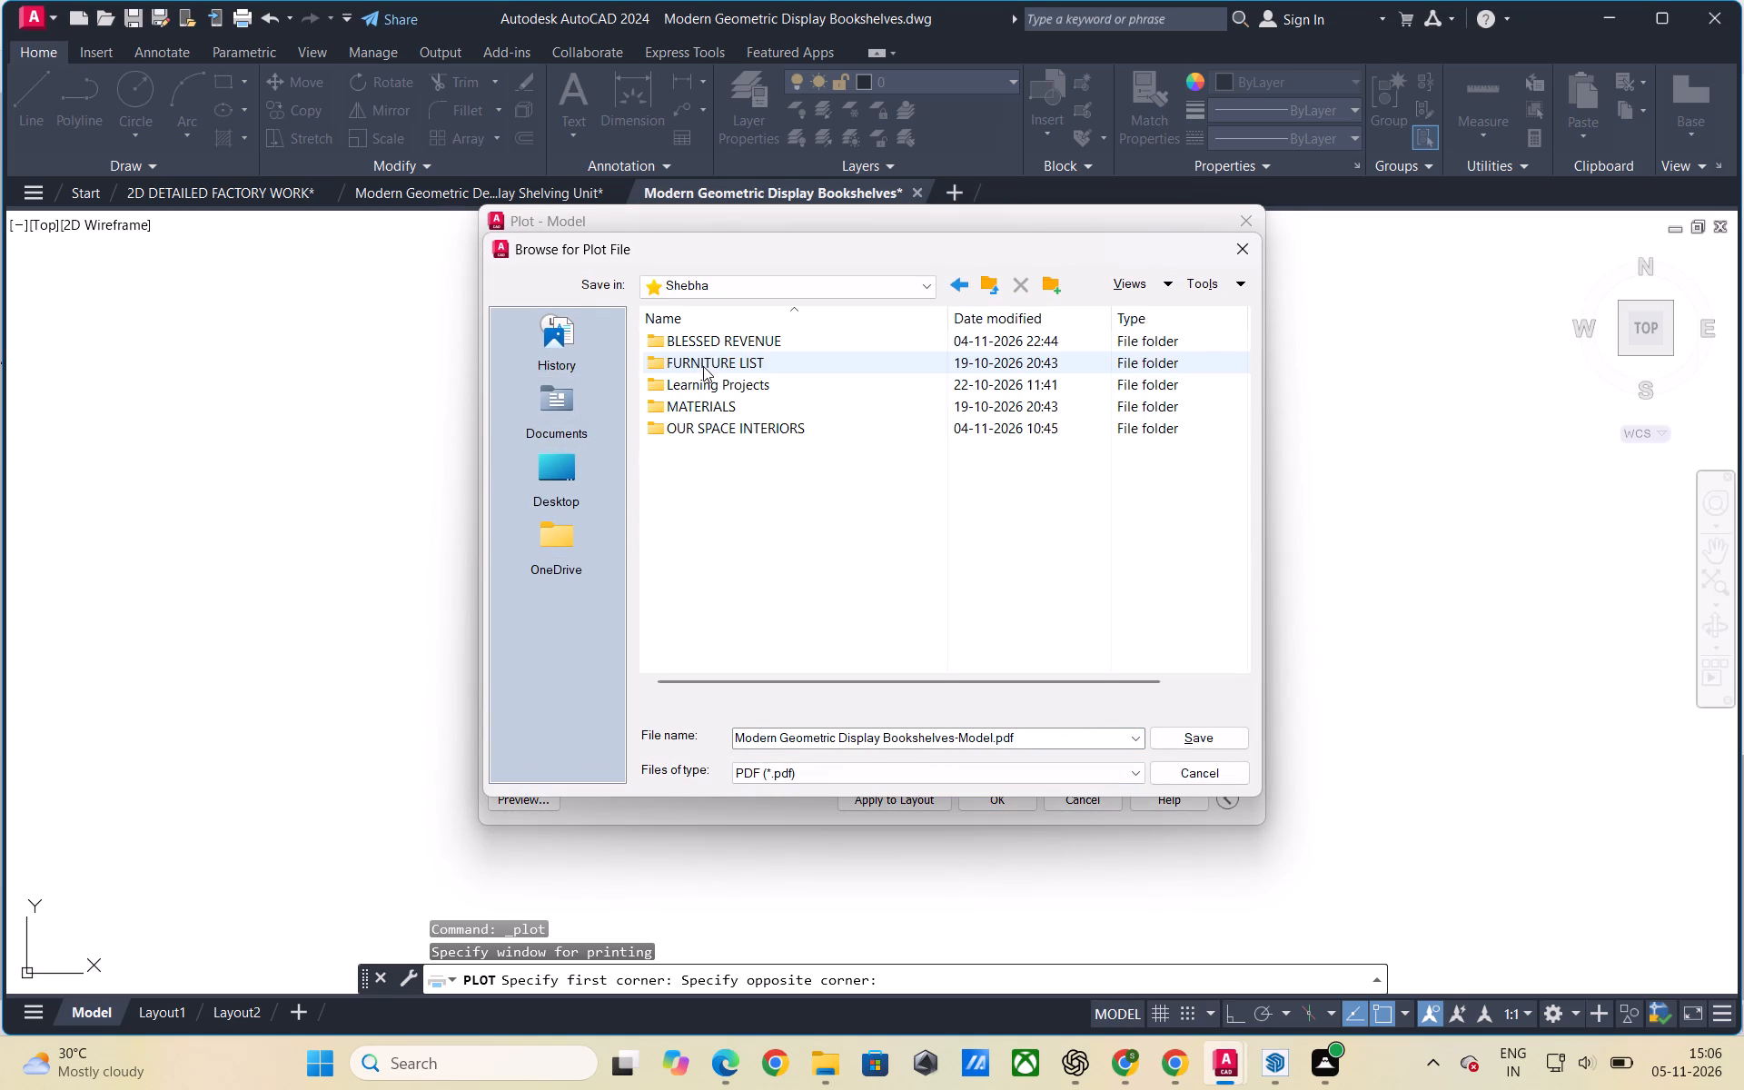
pyautogui.doubleClick(703, 341)
pyautogui.doubleClick(697, 361)
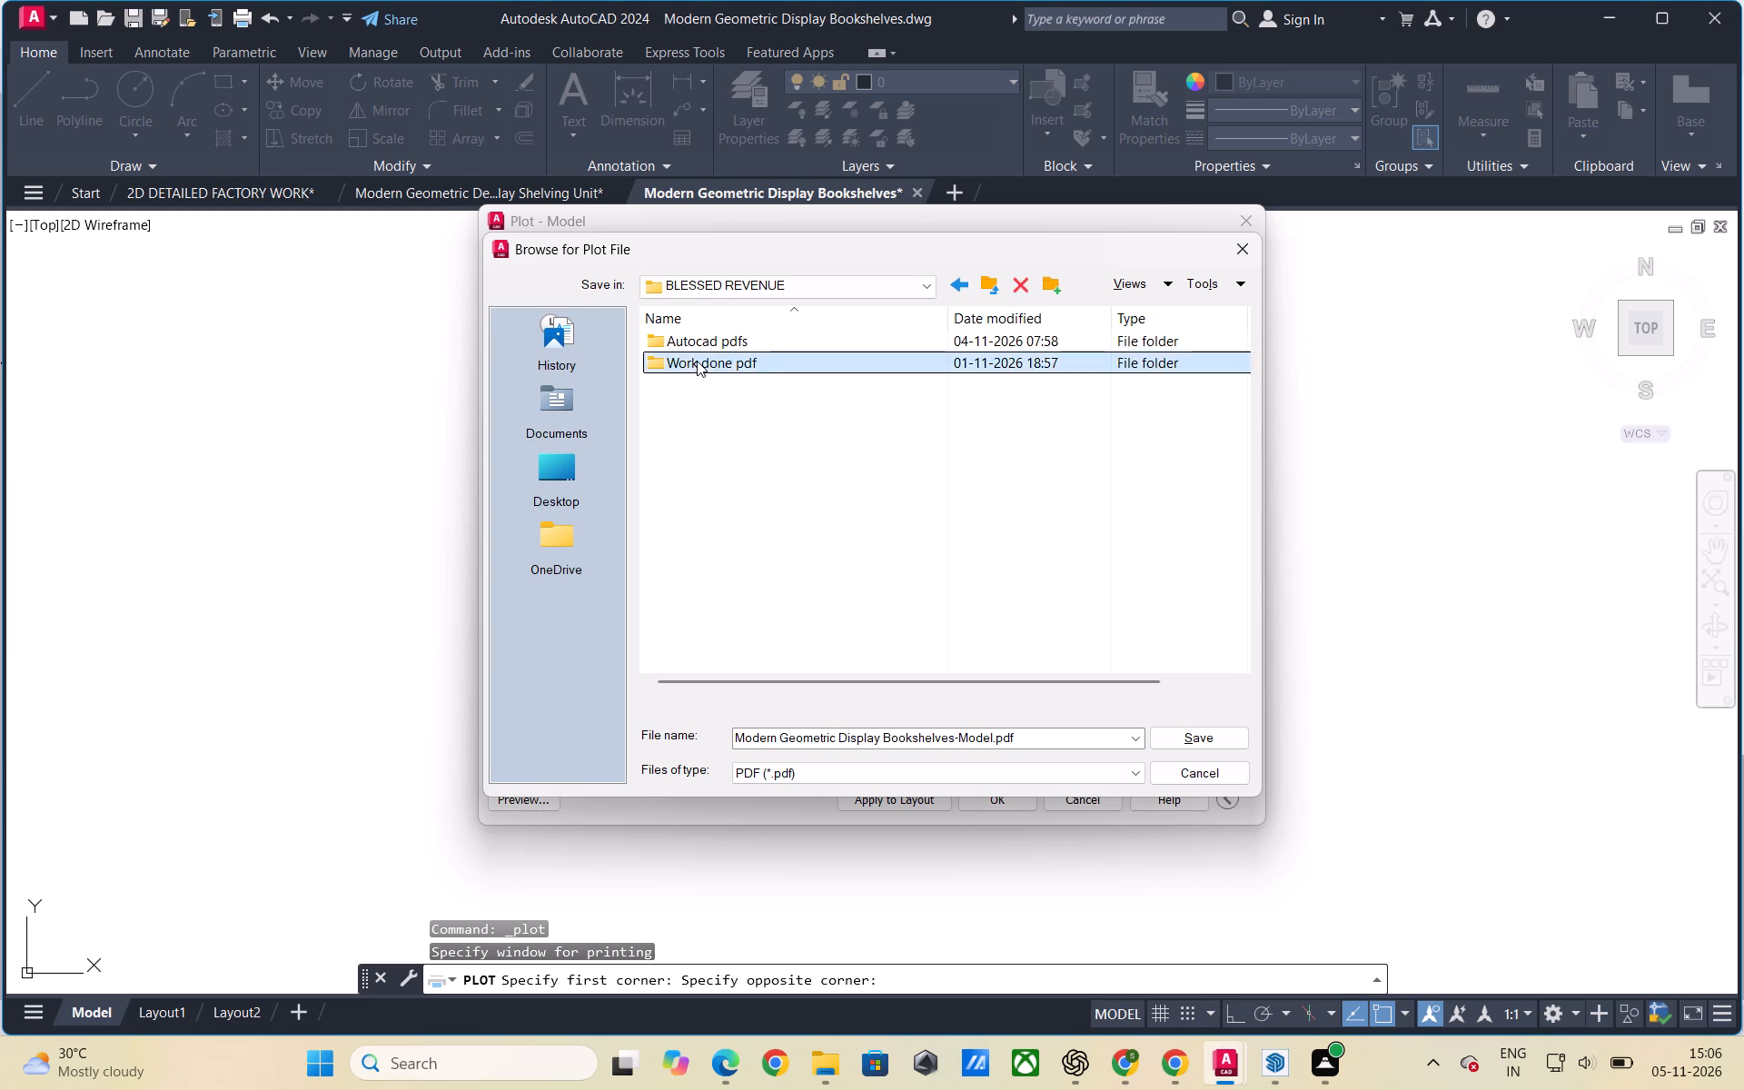
pyautogui.doubleClick(701, 342)
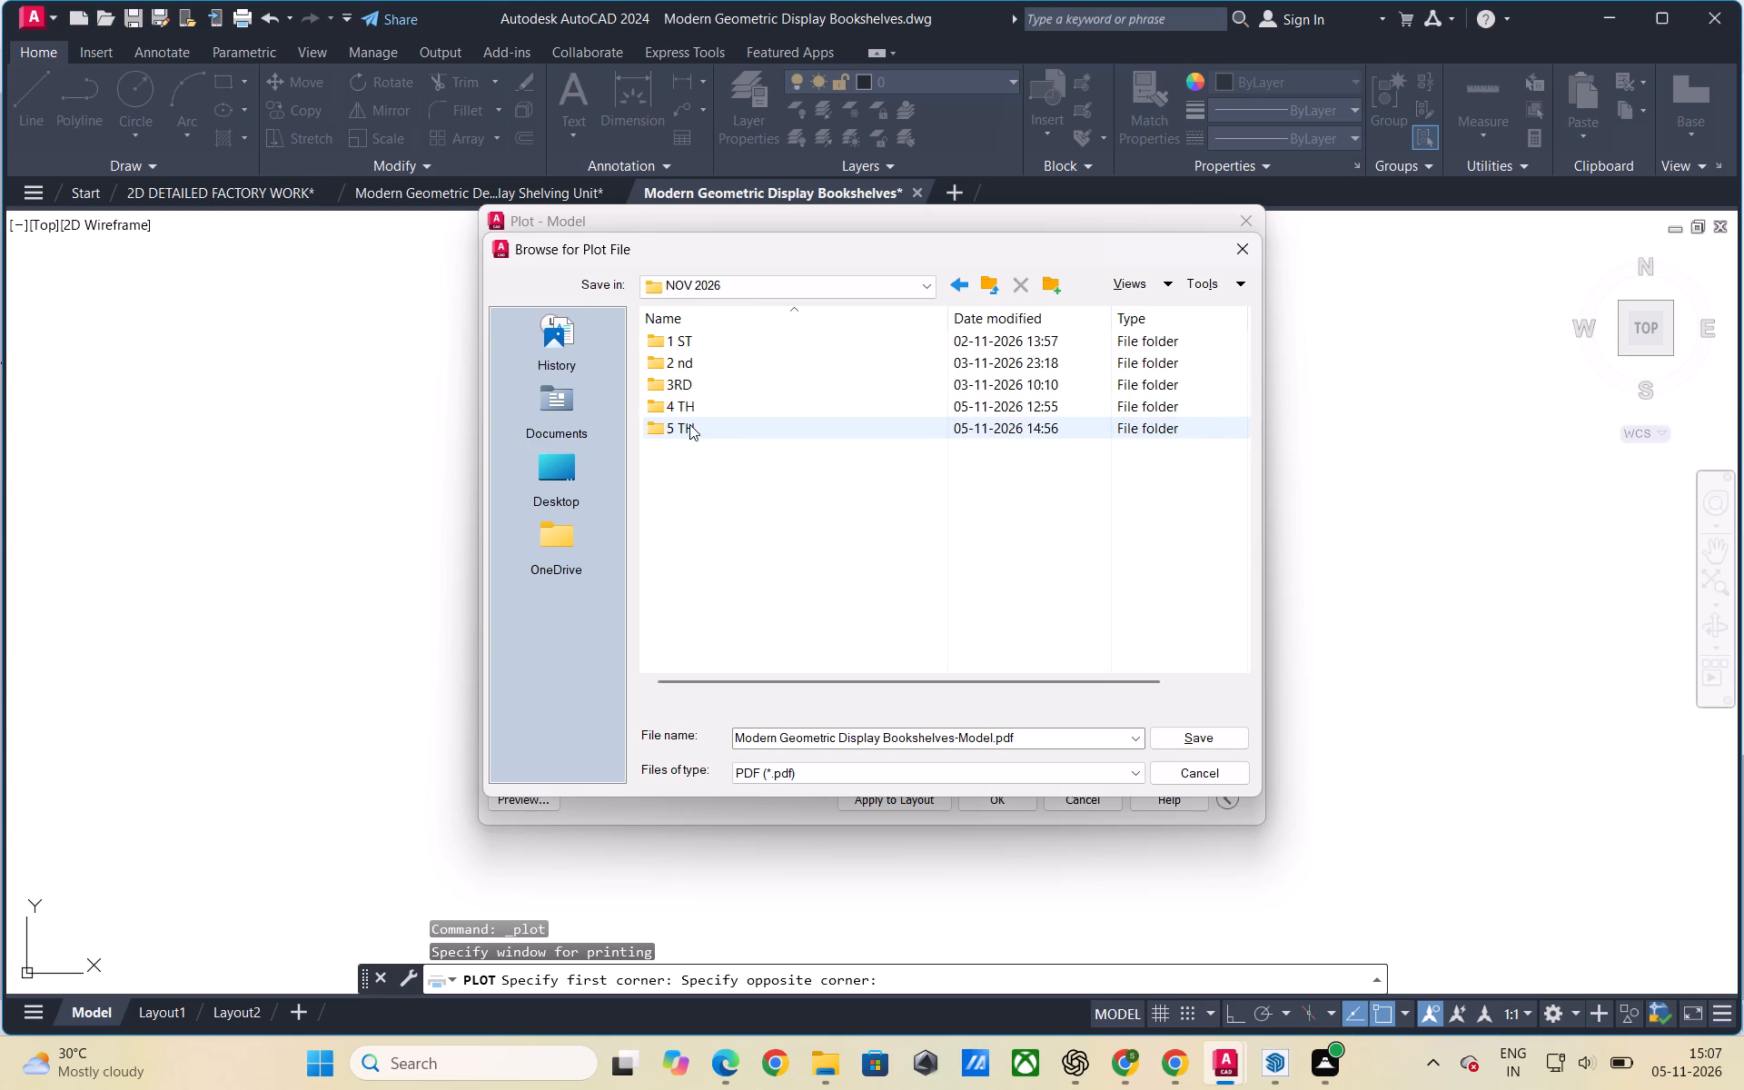
pyautogui.doubleClick(689, 426)
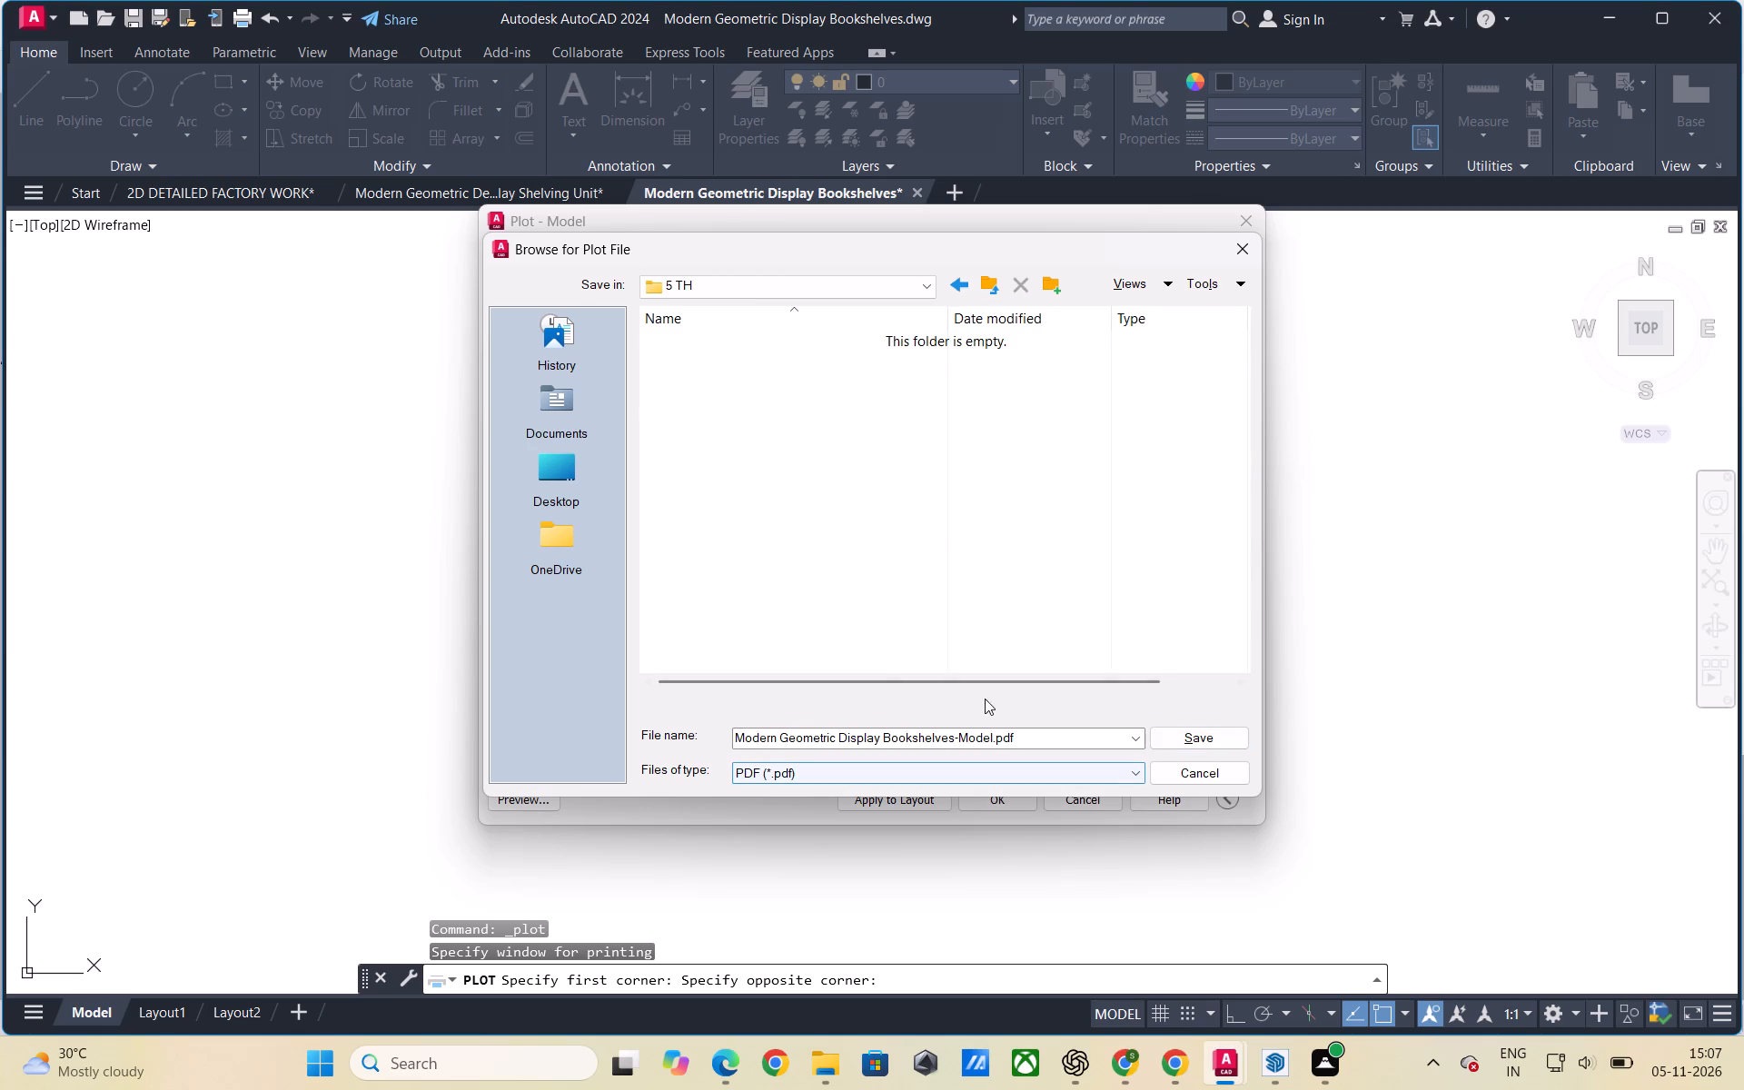
pyautogui.click(1207, 743)
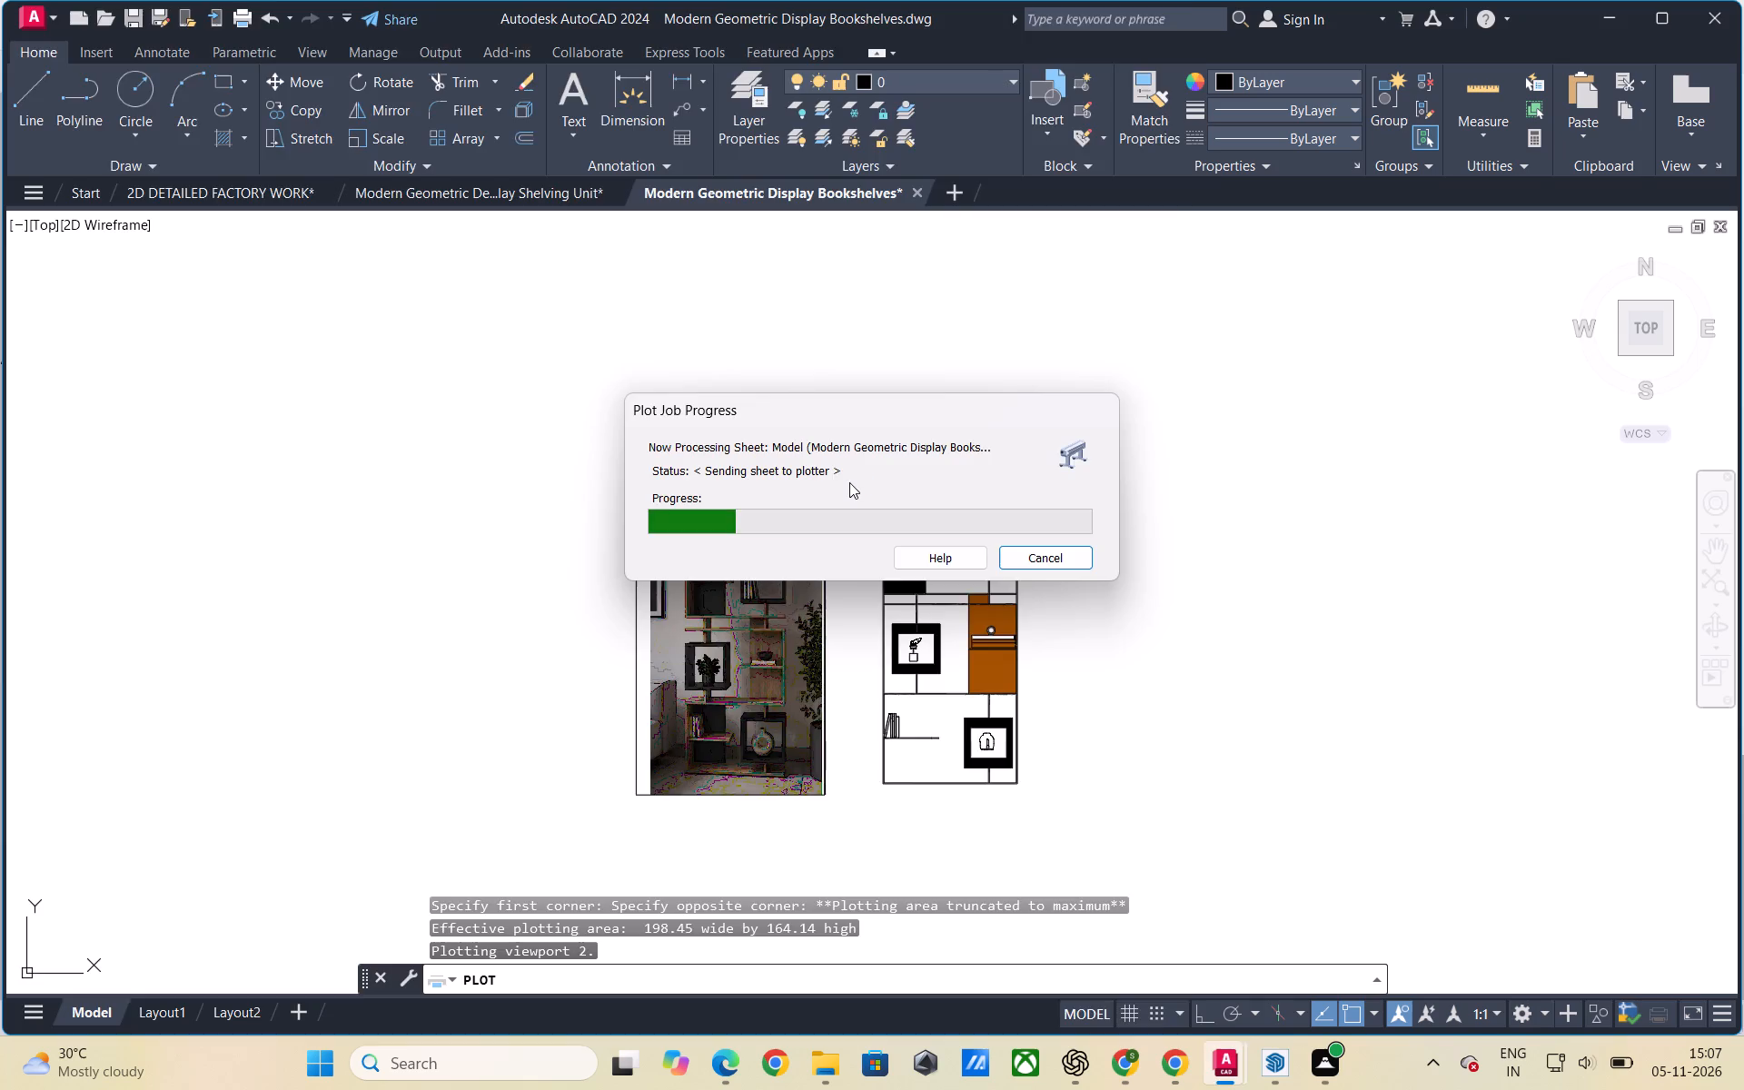
pyautogui.scroll(-5, 879, 560)
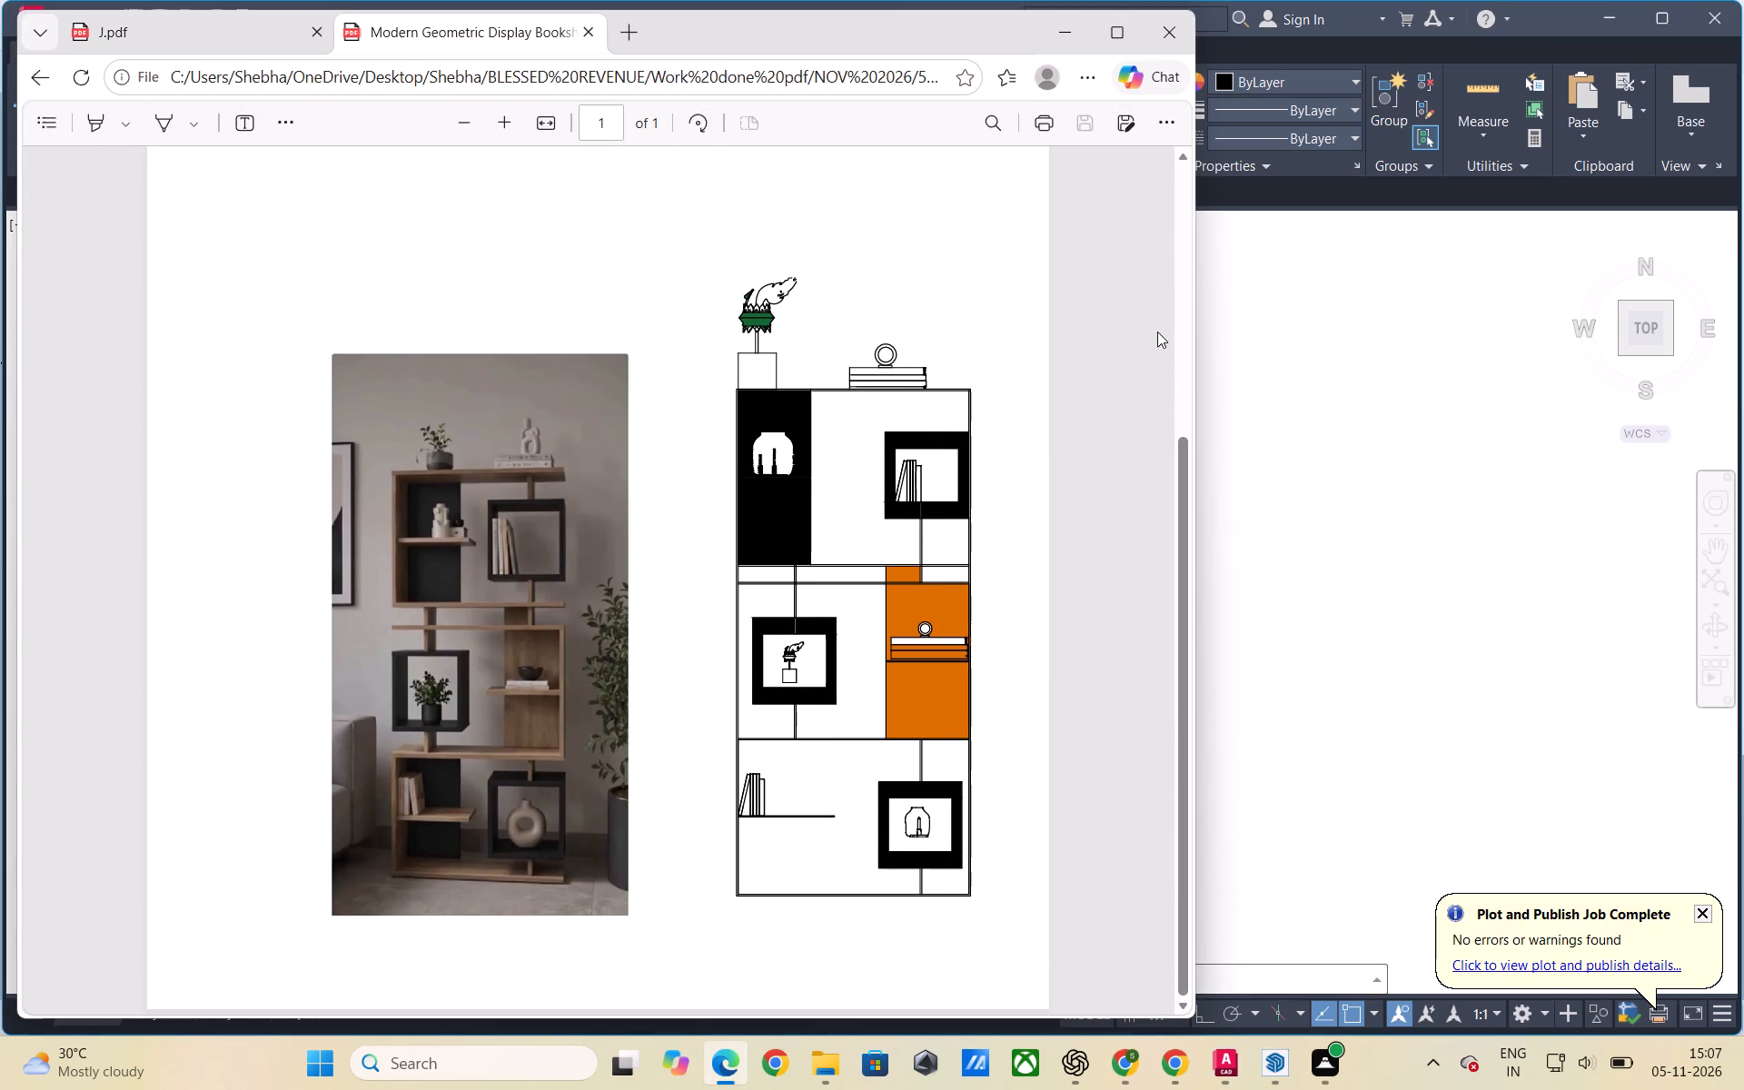
pyautogui.click(1163, 37)
# Fill the bookshelf's top board along its full width with a solid hatch in index colour 32.
pyautogui.scroll(2, 965, 502)
pyautogui.scroll(1, 870, 465)
pyautogui.scroll(2, 737, 449)
pyautogui.scroll(1, 971, 550)
pyautogui.scroll(-2, 468, 371)
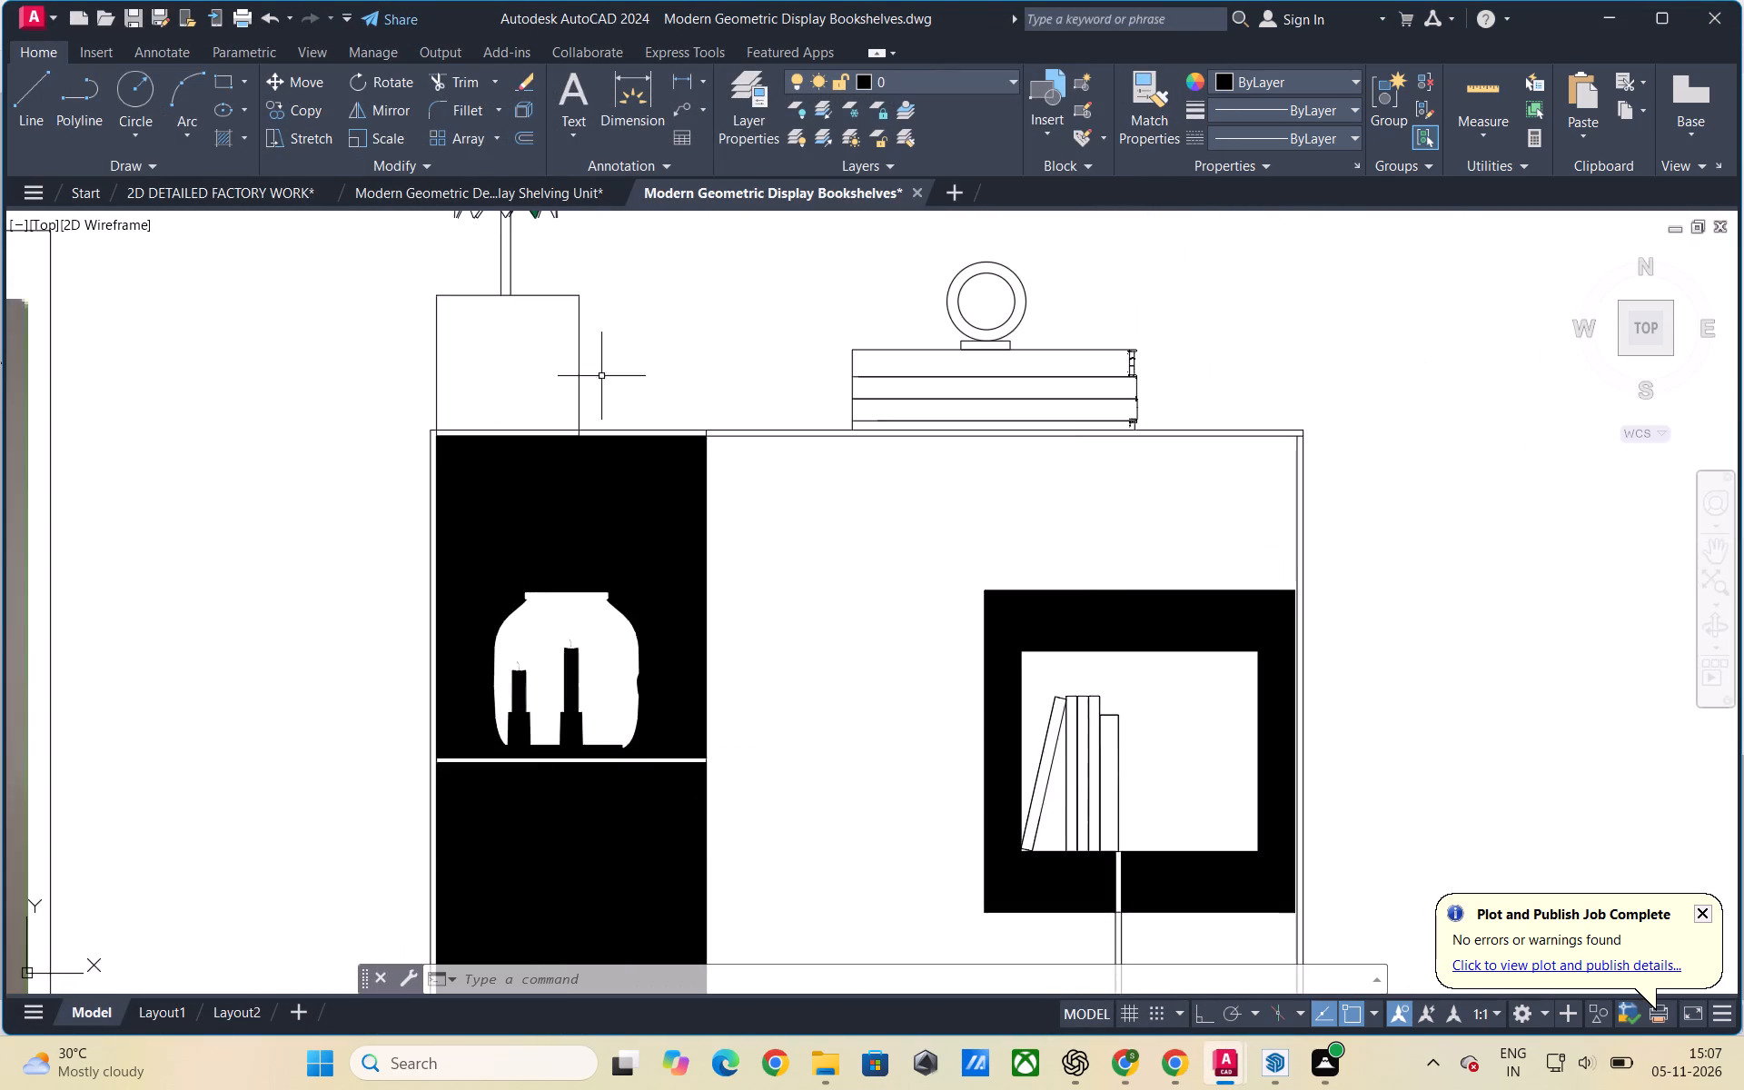
pyautogui.scroll(-1, 692, 367)
pyautogui.write('hatch')
pyautogui.press('Return')
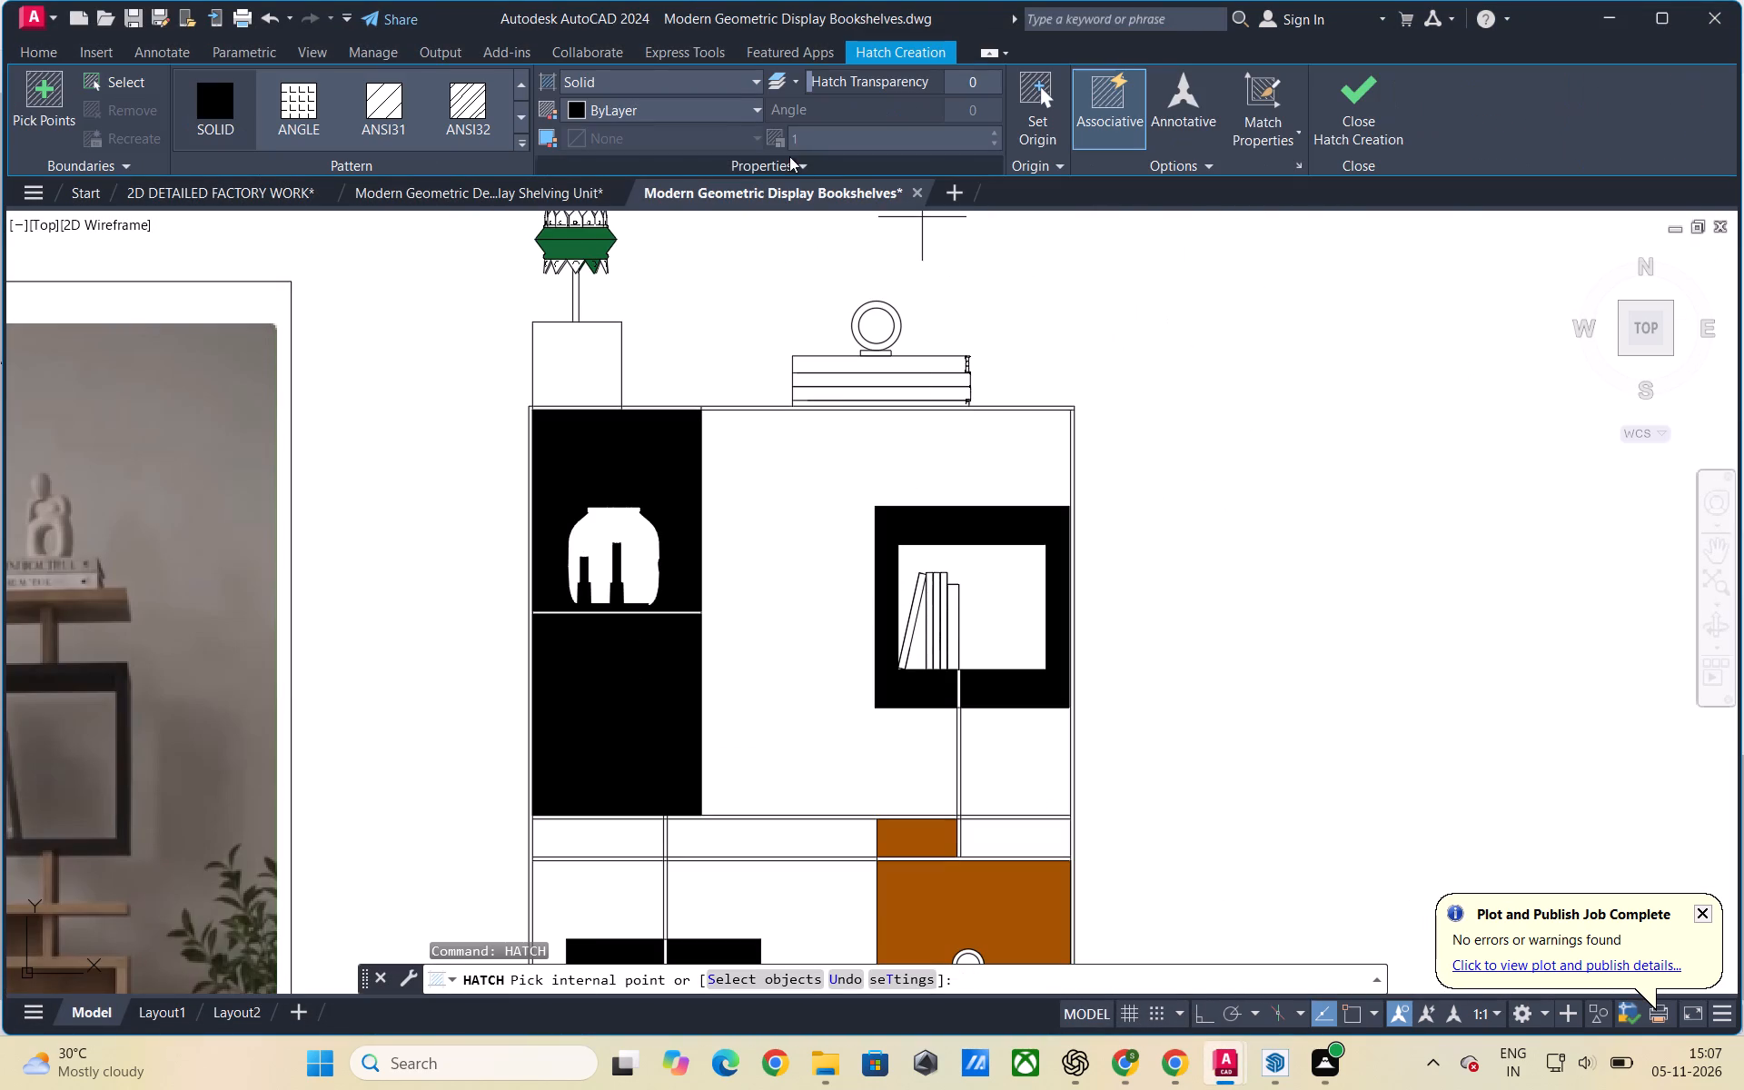
pyautogui.click(752, 109)
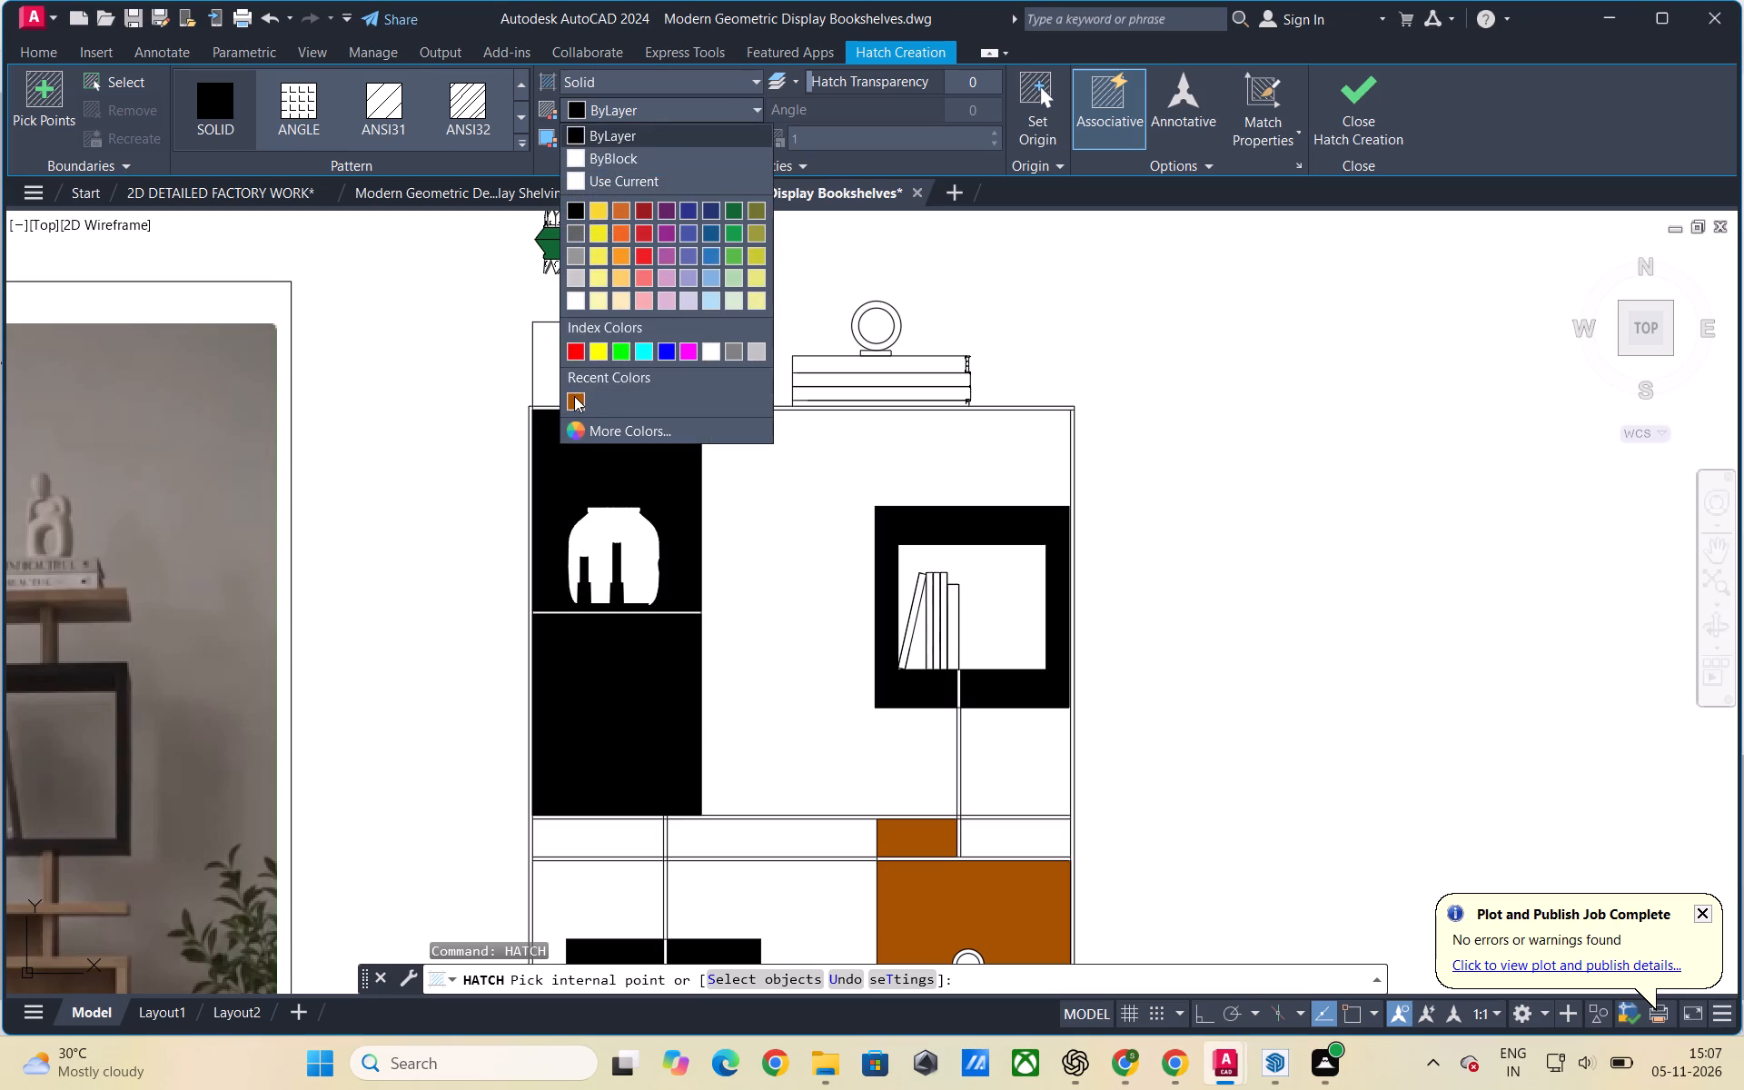
pyautogui.click(576, 398)
pyautogui.scroll(3, 1018, 407)
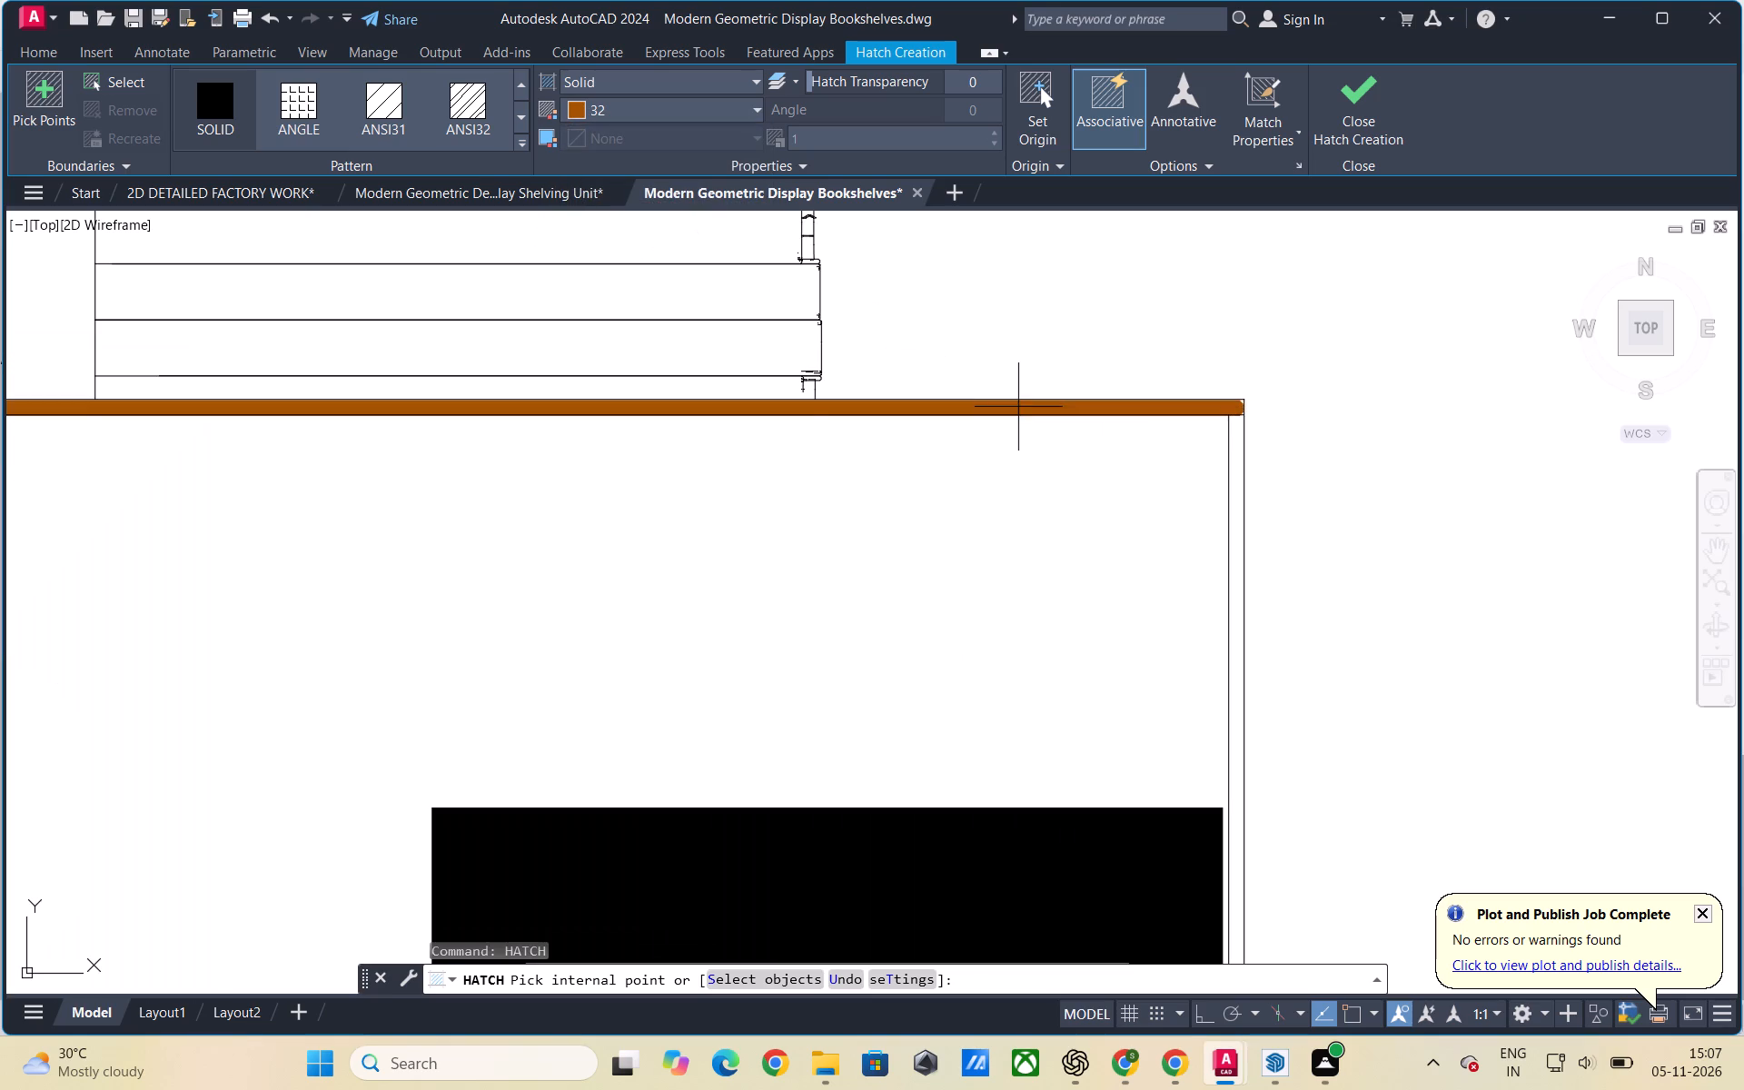
pyautogui.click(1017, 407)
pyautogui.scroll(-4, 1283, 389)
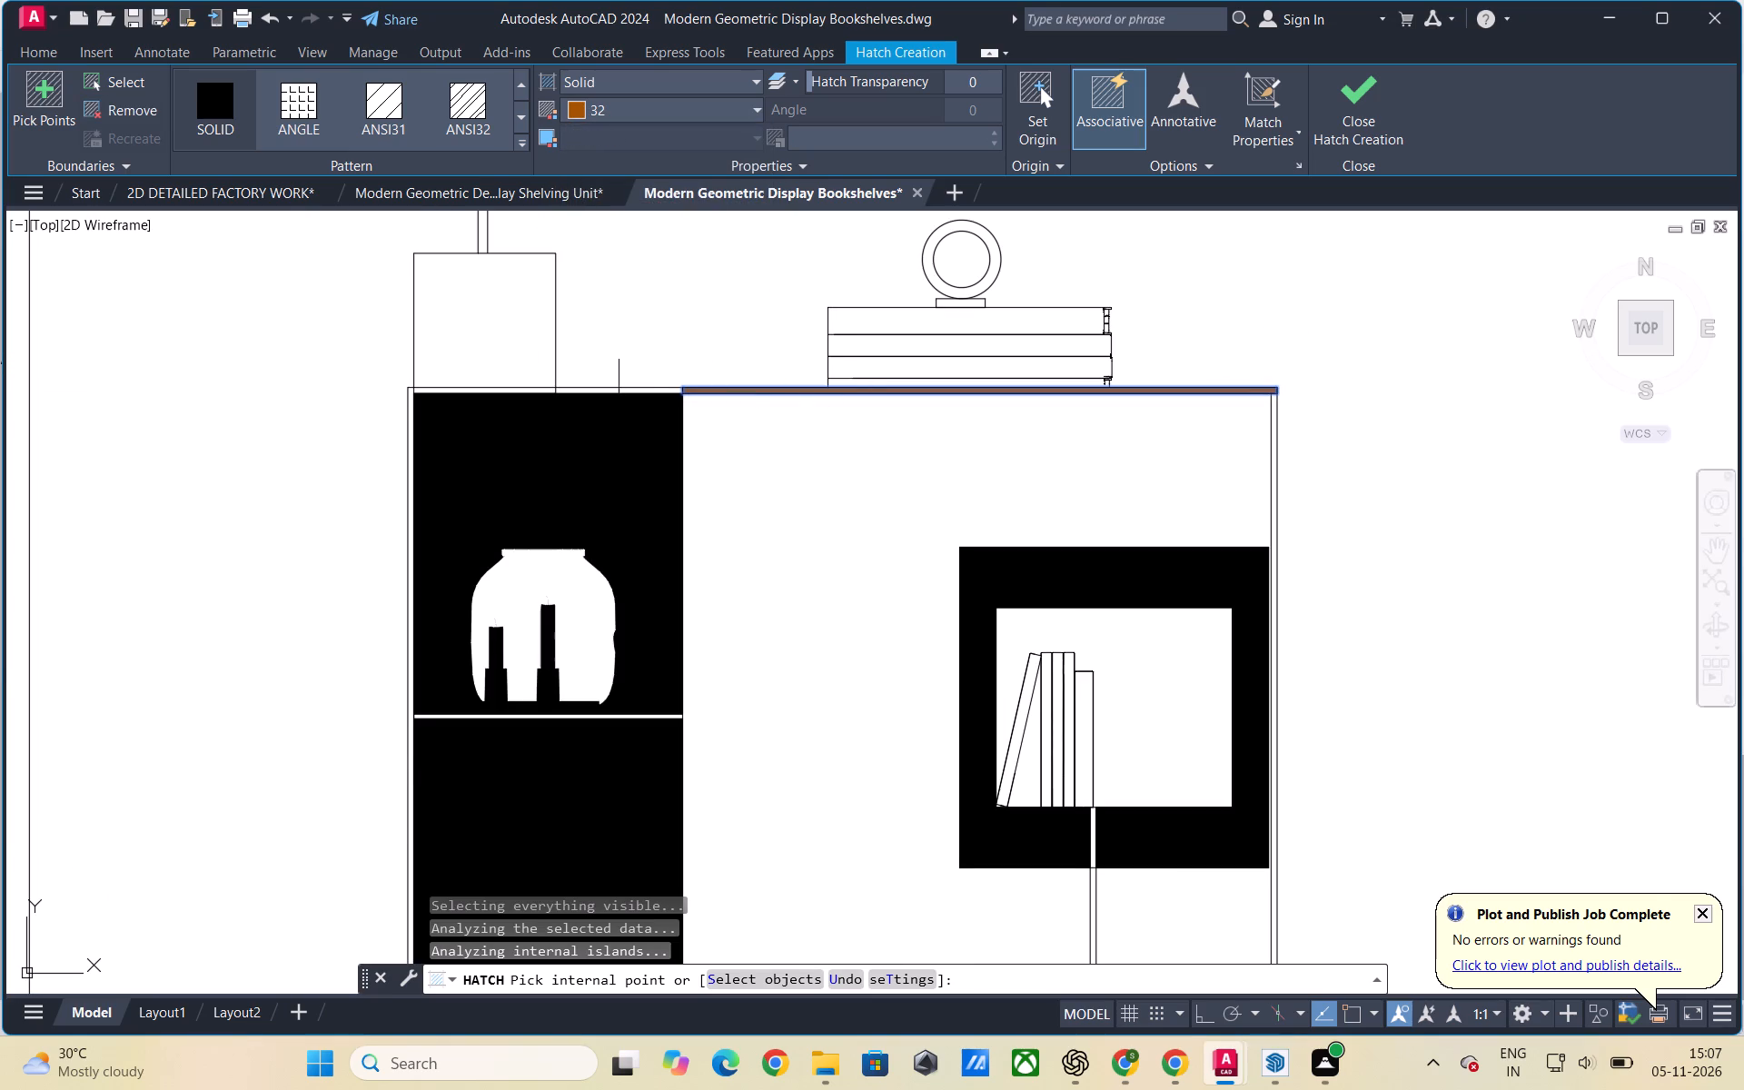
pyautogui.scroll(2, 617, 401)
pyautogui.click(632, 372)
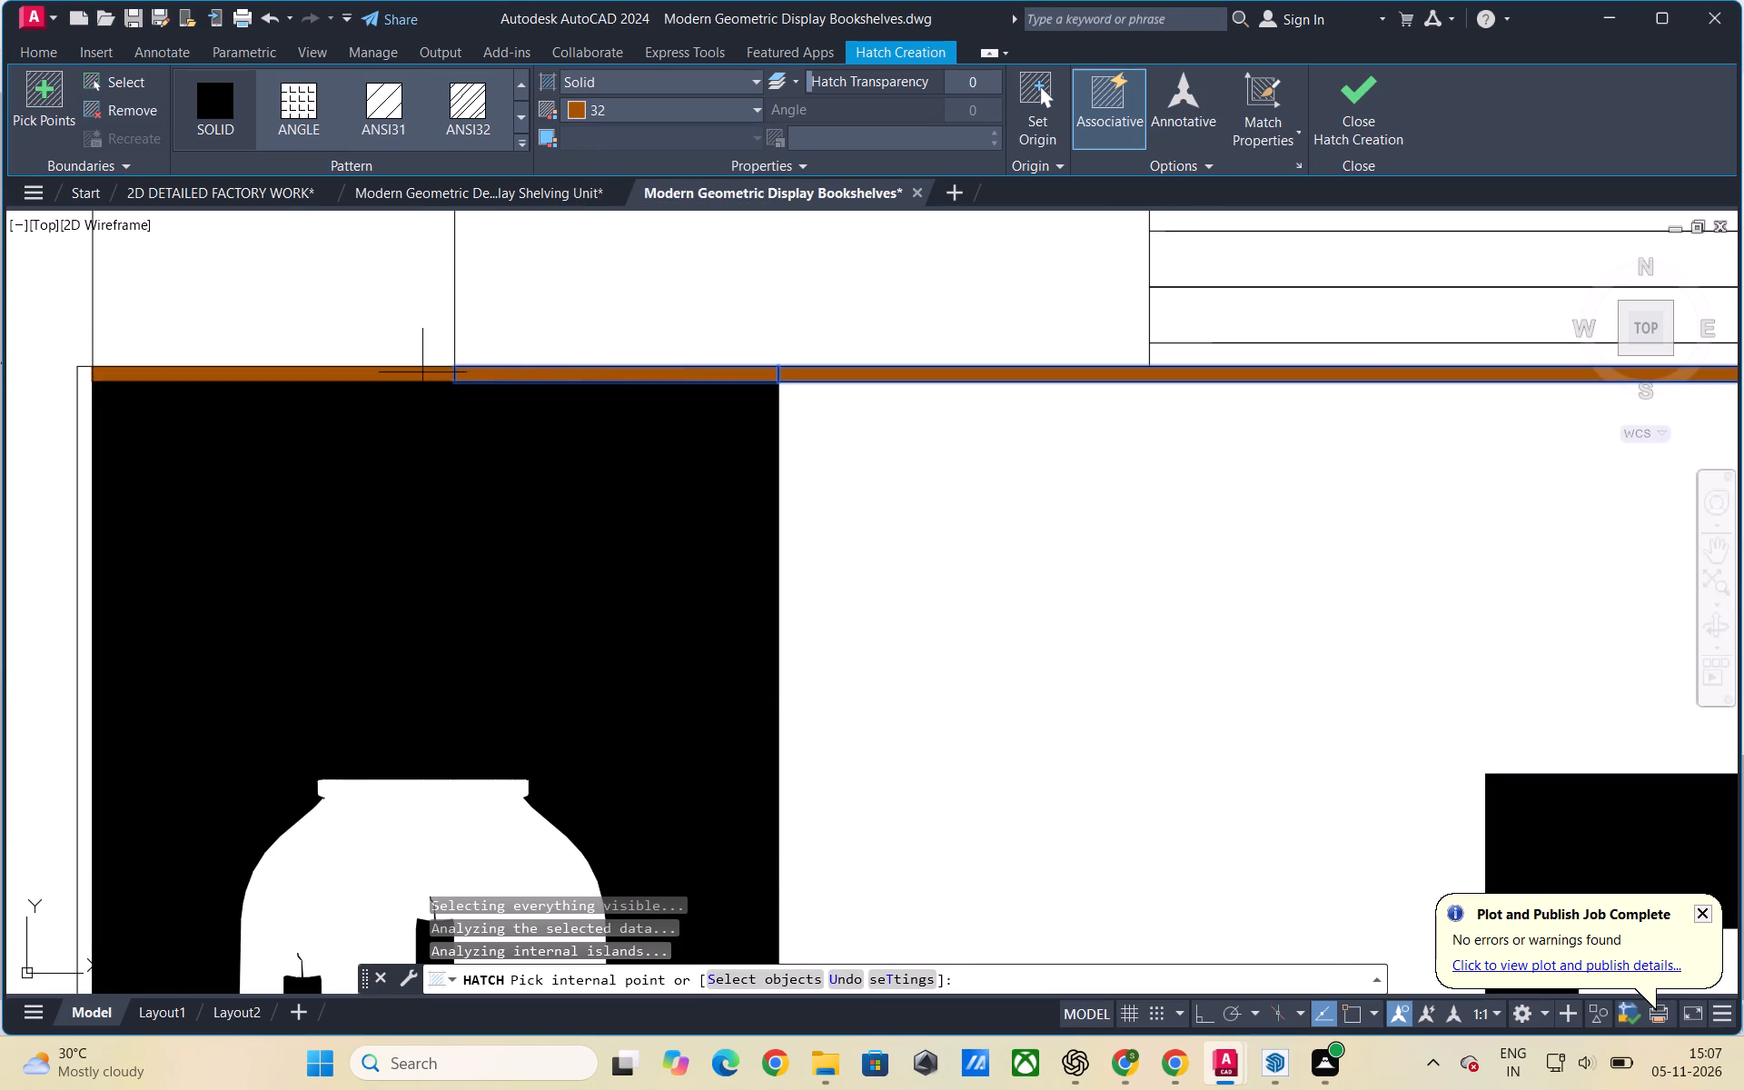
pyautogui.click(422, 372)
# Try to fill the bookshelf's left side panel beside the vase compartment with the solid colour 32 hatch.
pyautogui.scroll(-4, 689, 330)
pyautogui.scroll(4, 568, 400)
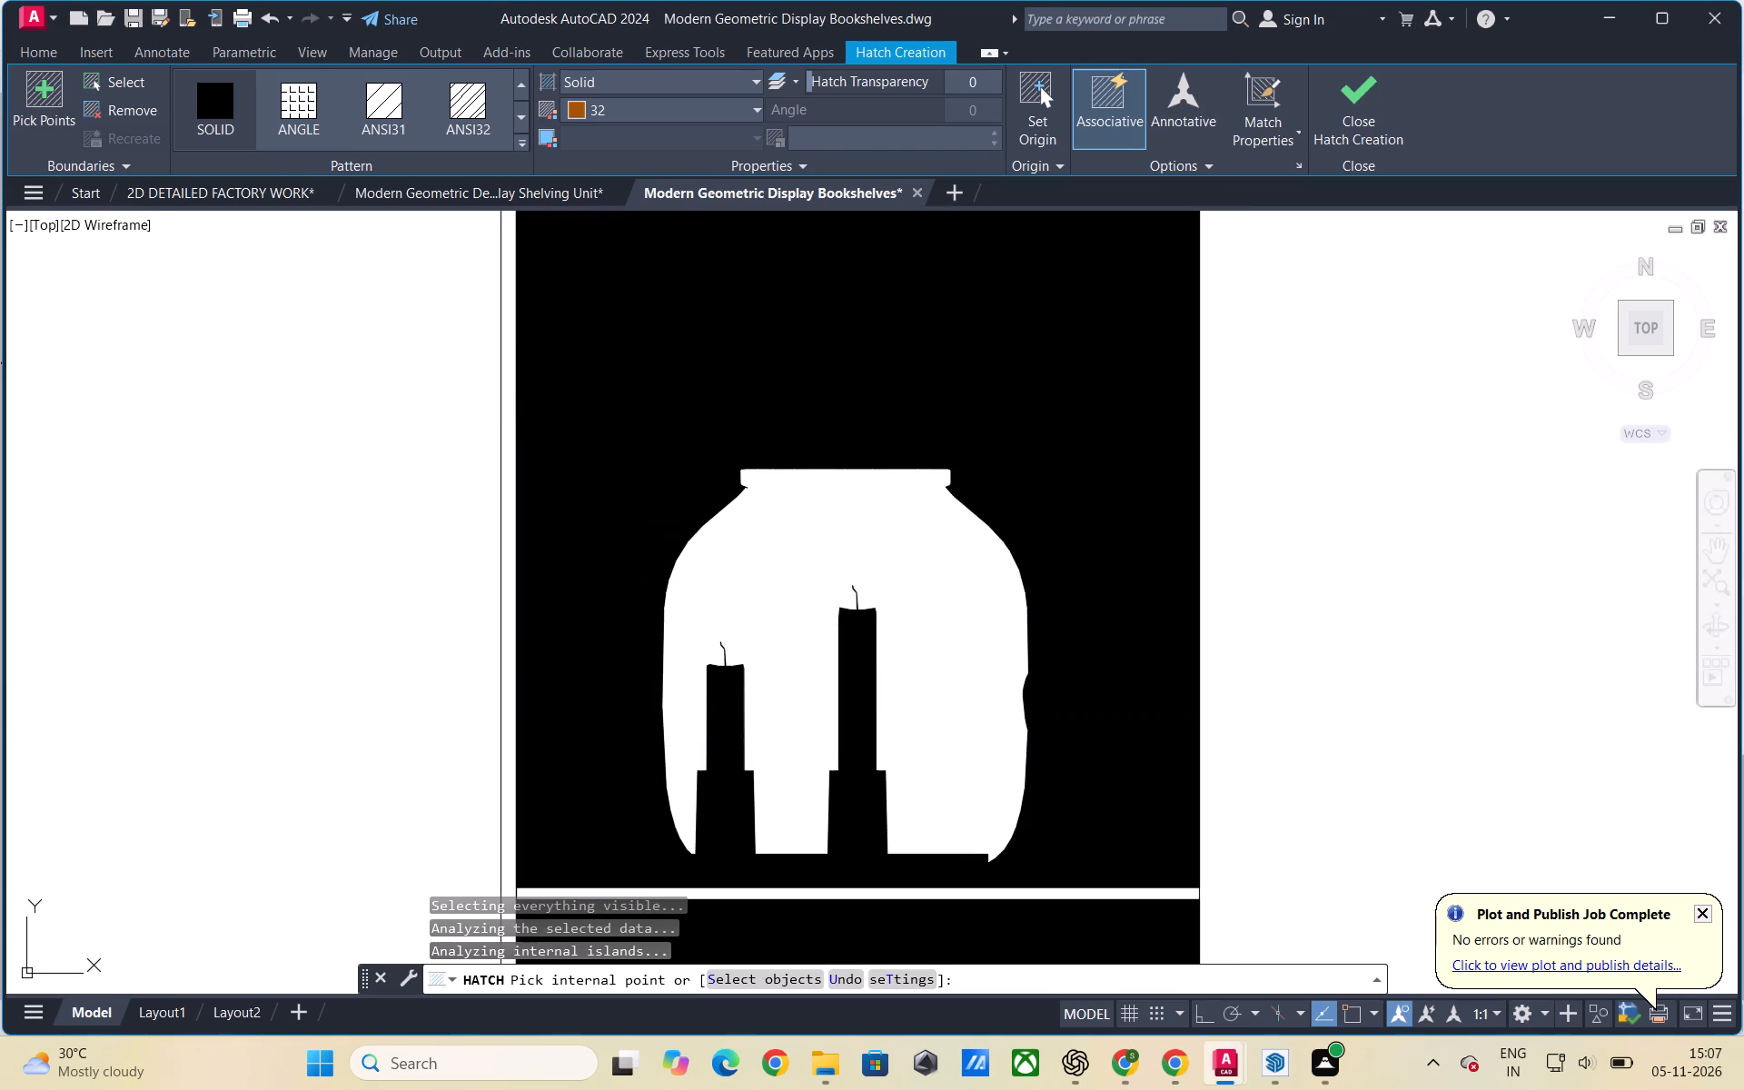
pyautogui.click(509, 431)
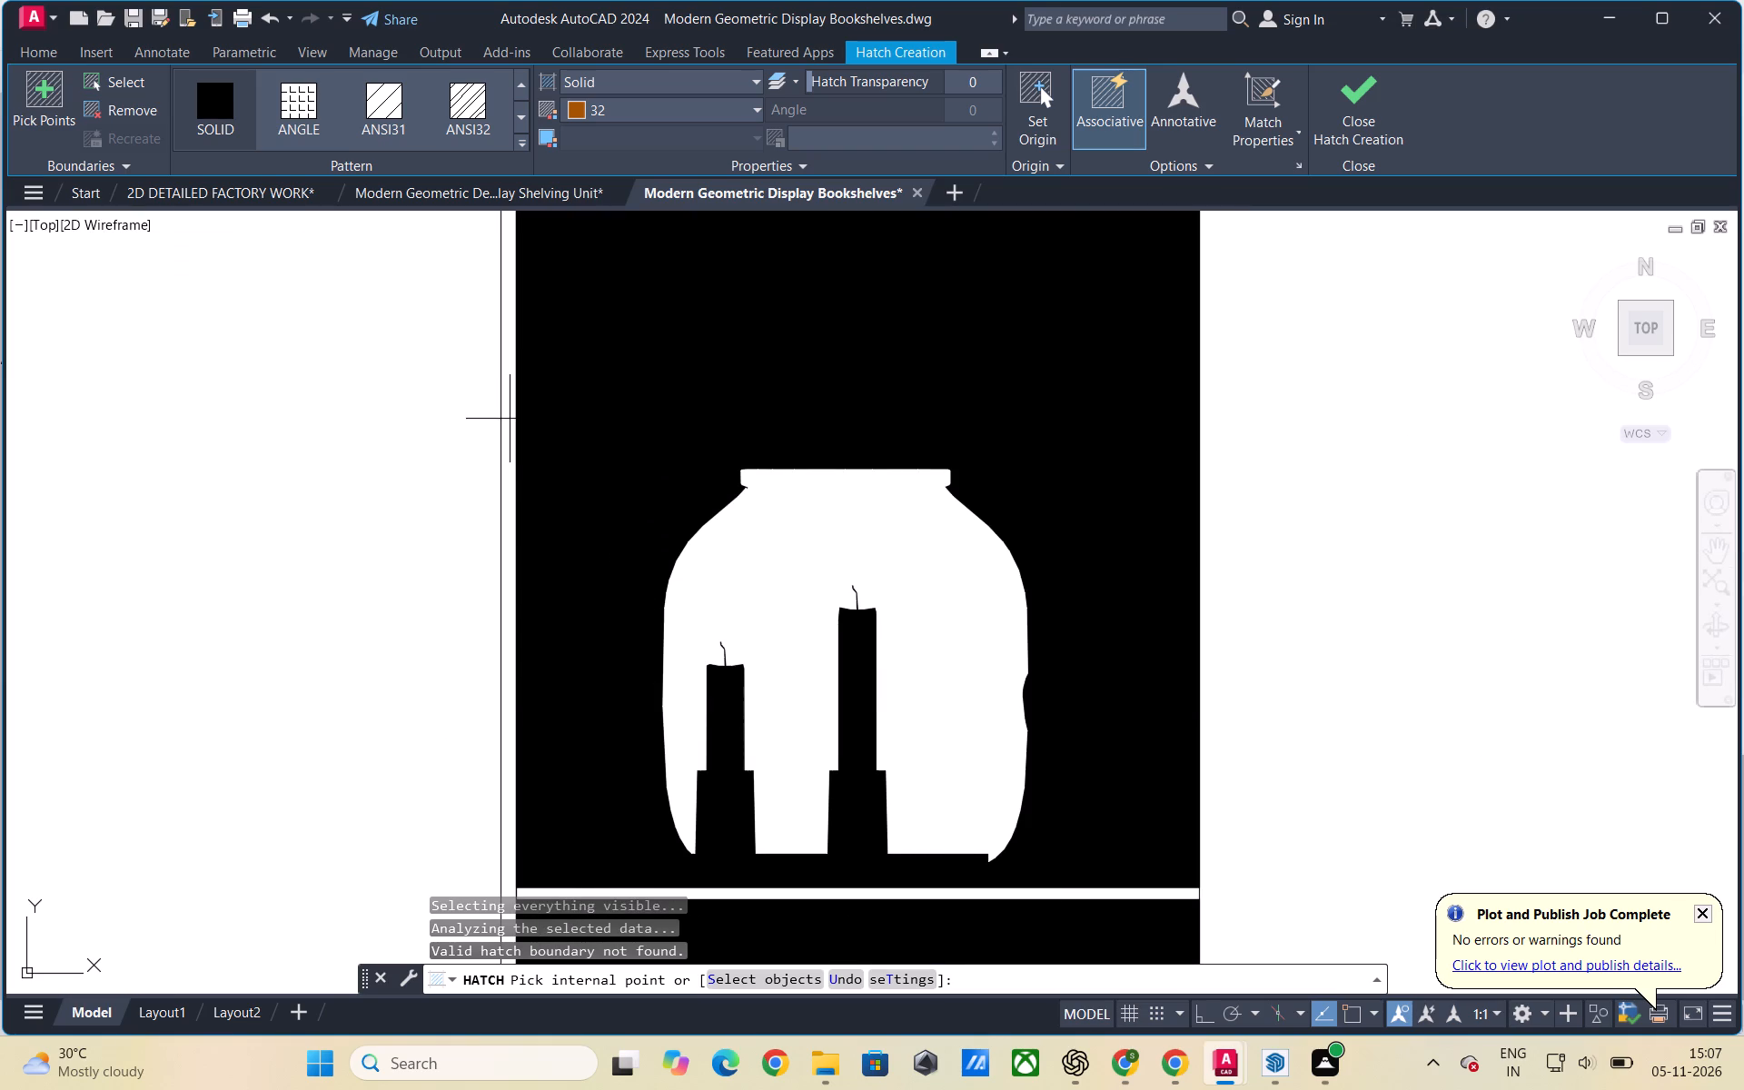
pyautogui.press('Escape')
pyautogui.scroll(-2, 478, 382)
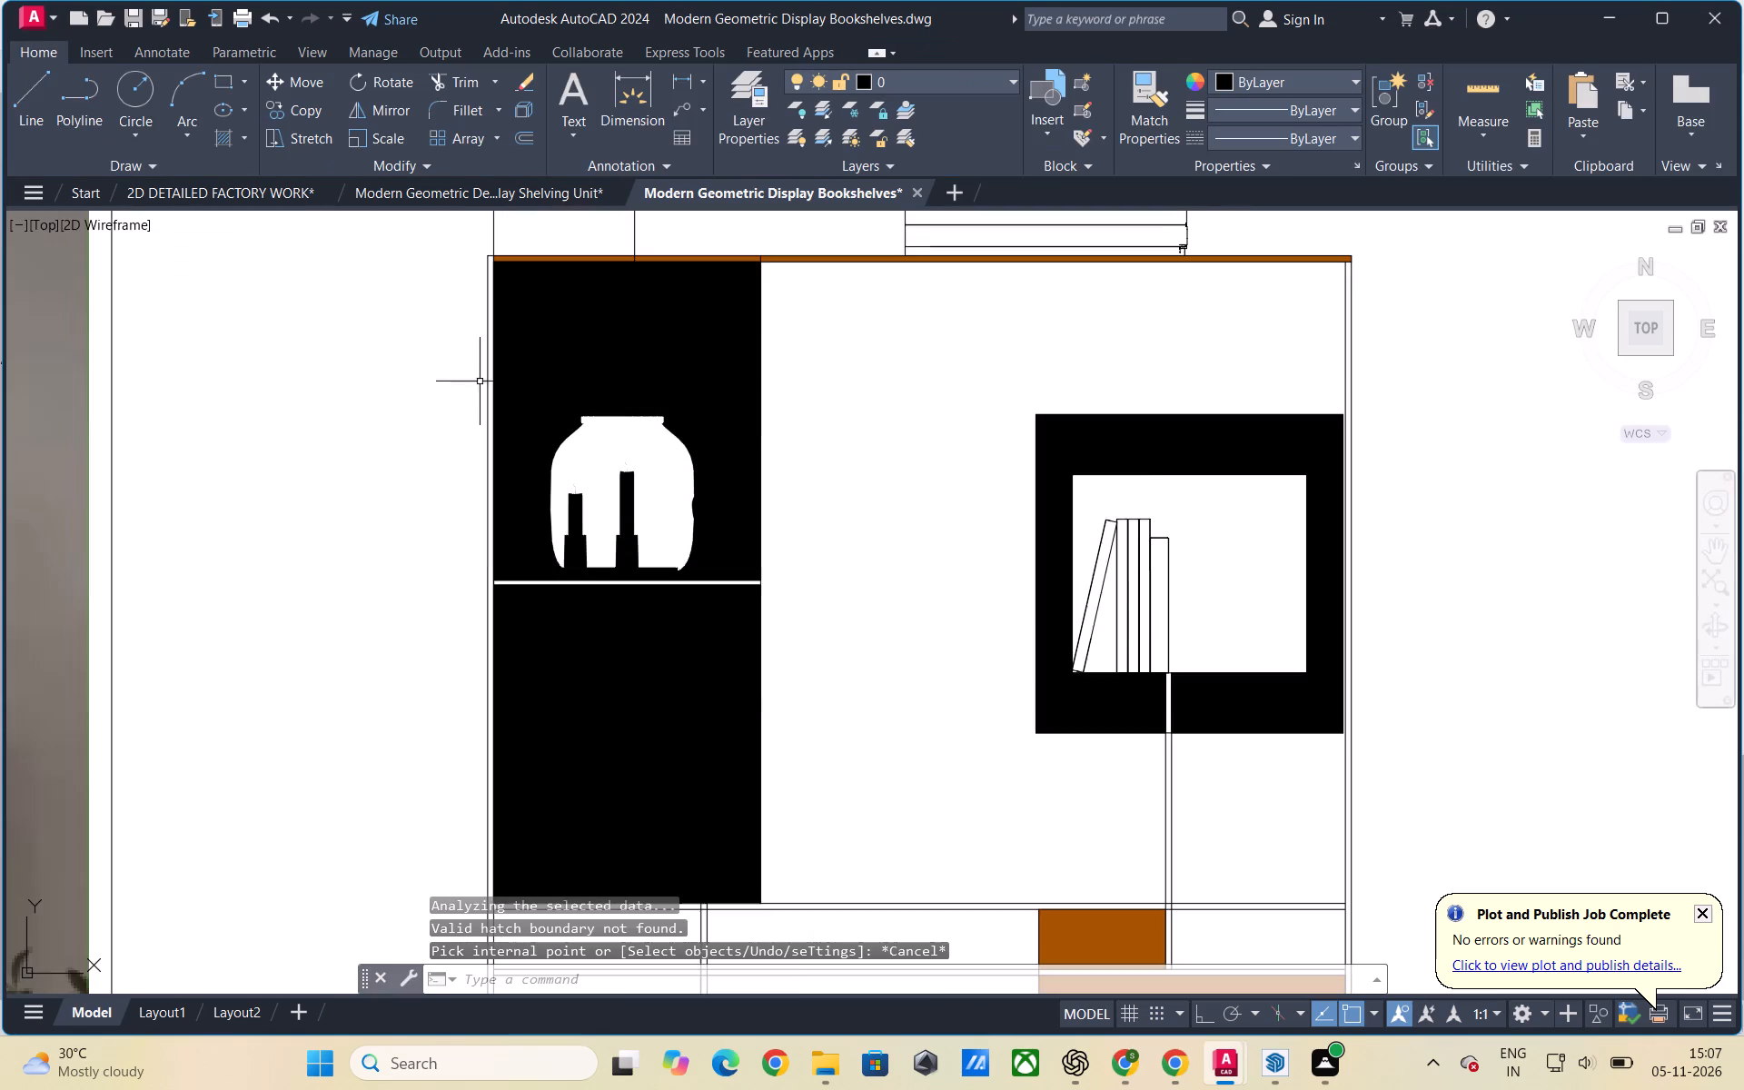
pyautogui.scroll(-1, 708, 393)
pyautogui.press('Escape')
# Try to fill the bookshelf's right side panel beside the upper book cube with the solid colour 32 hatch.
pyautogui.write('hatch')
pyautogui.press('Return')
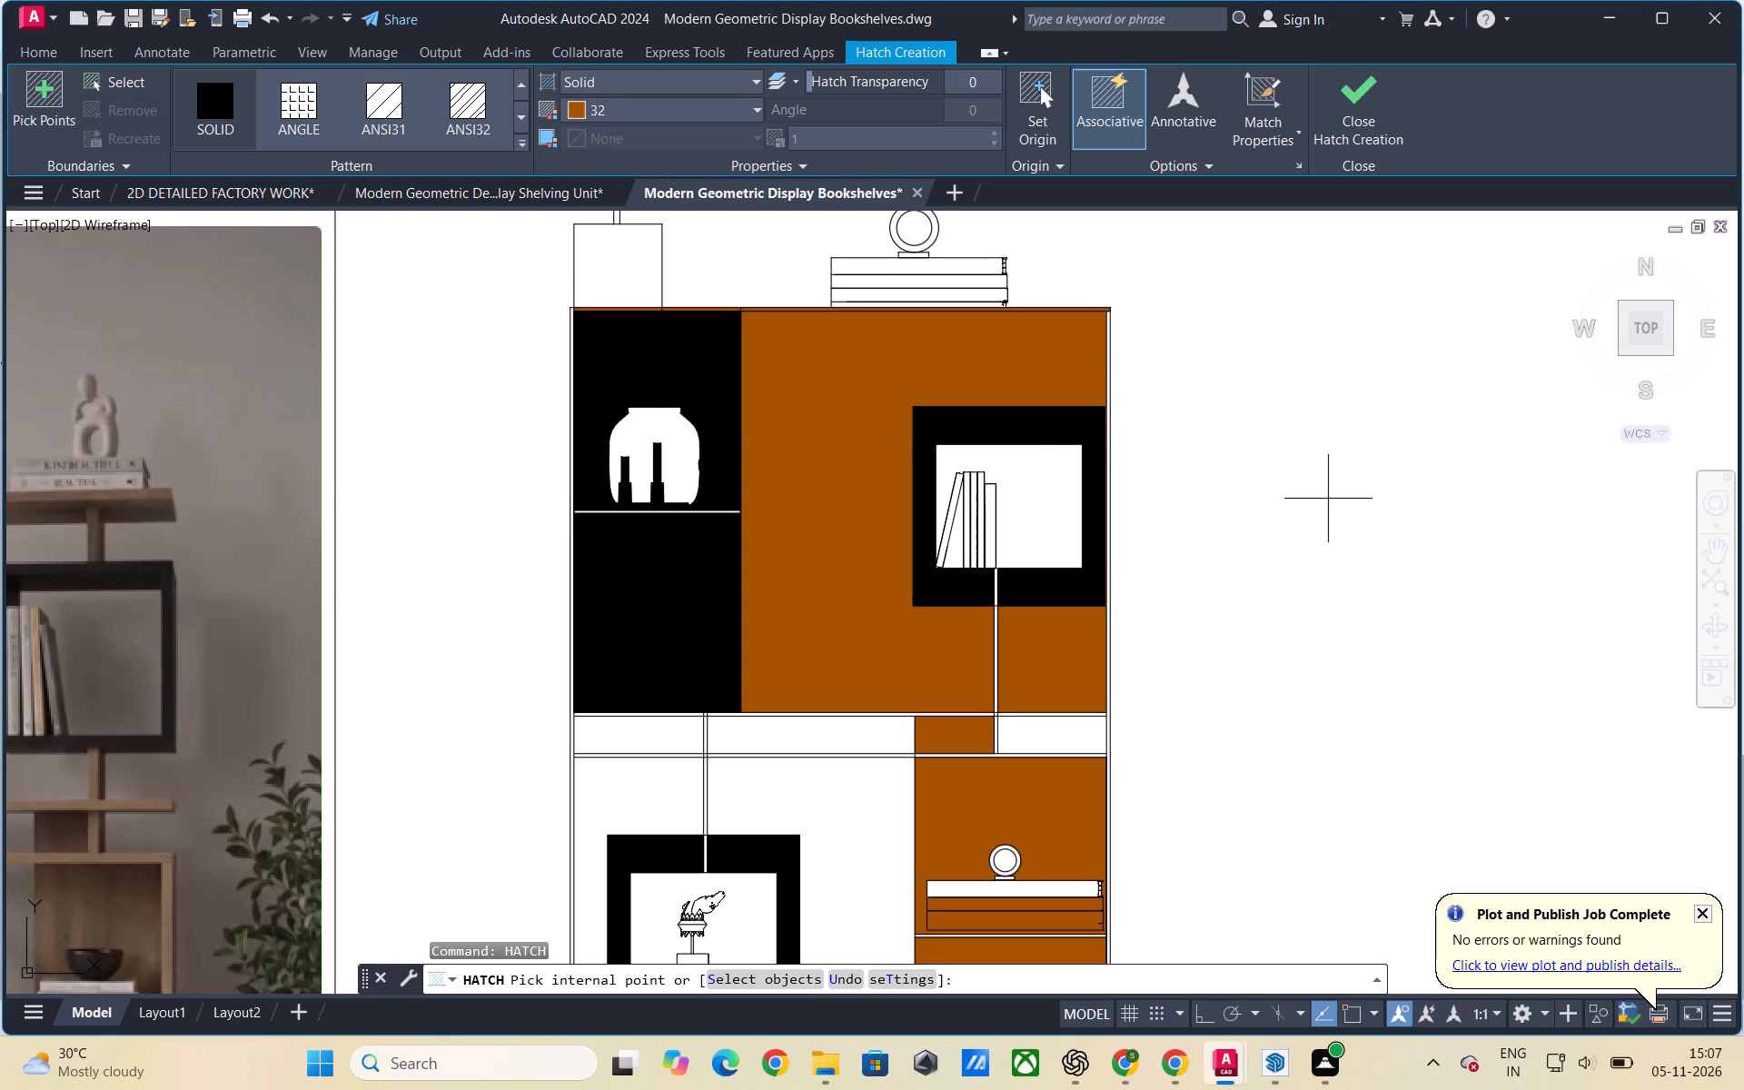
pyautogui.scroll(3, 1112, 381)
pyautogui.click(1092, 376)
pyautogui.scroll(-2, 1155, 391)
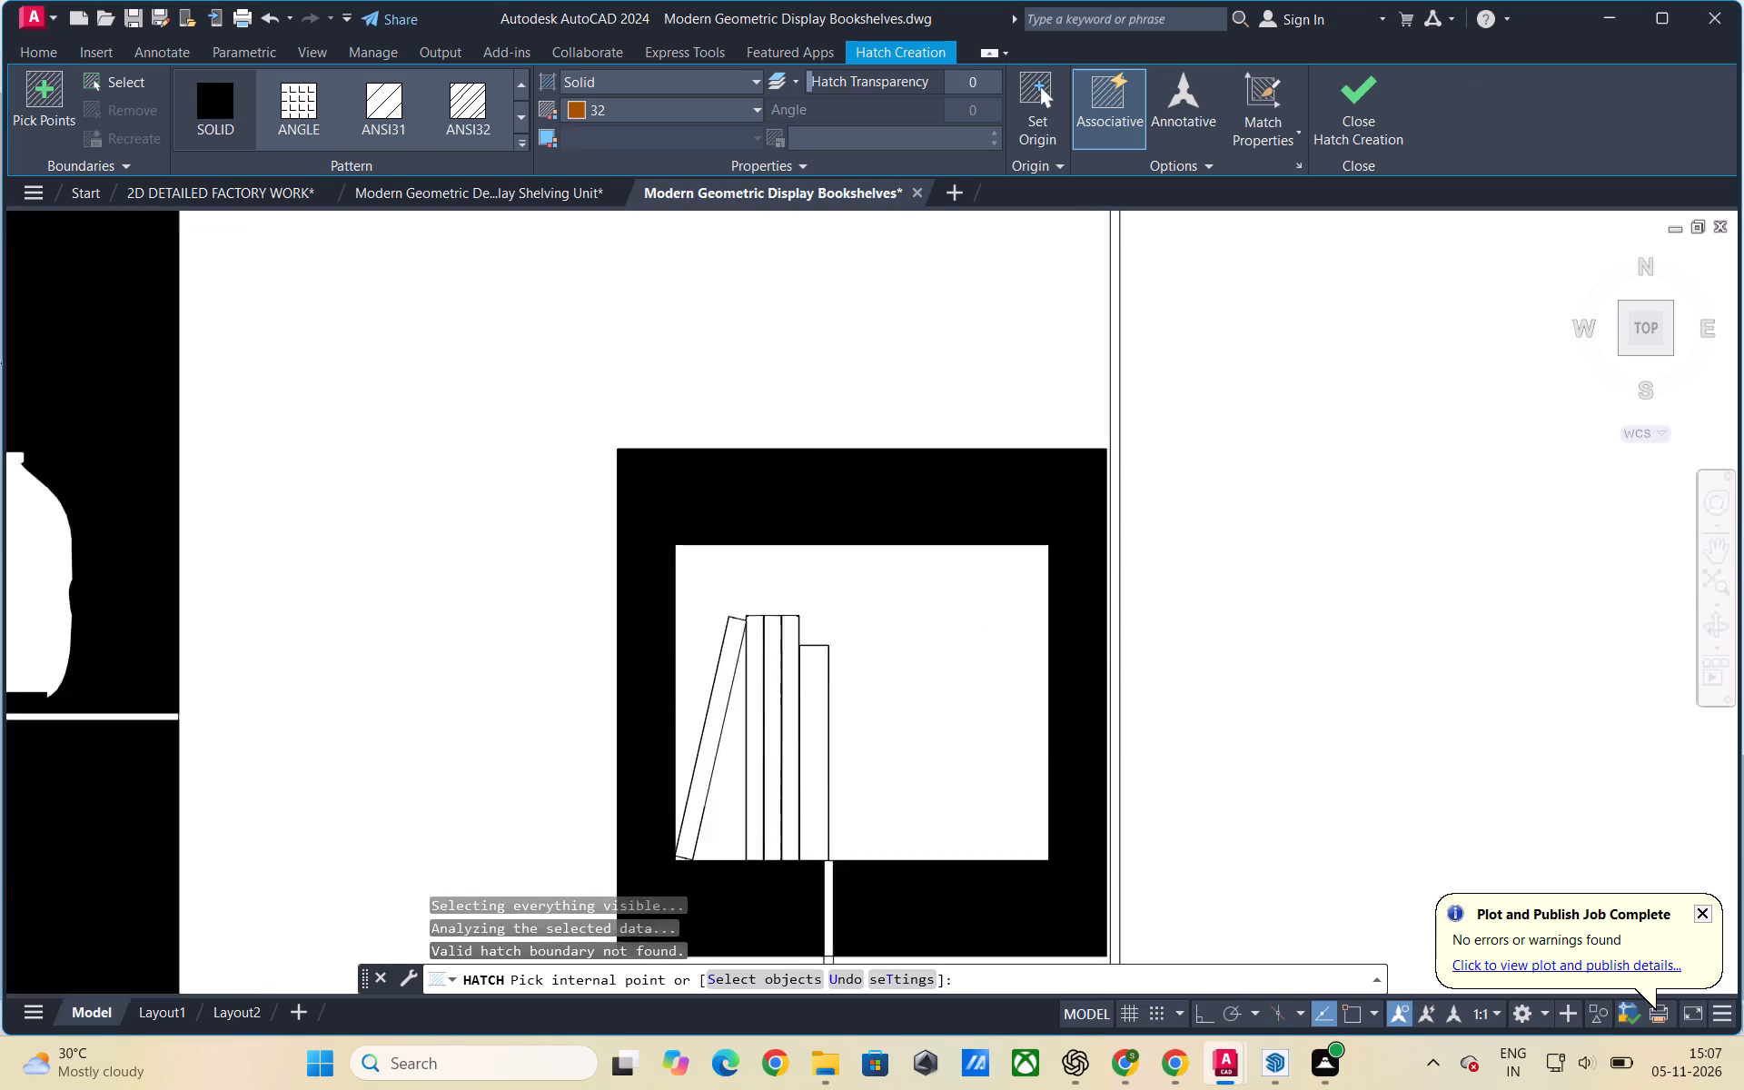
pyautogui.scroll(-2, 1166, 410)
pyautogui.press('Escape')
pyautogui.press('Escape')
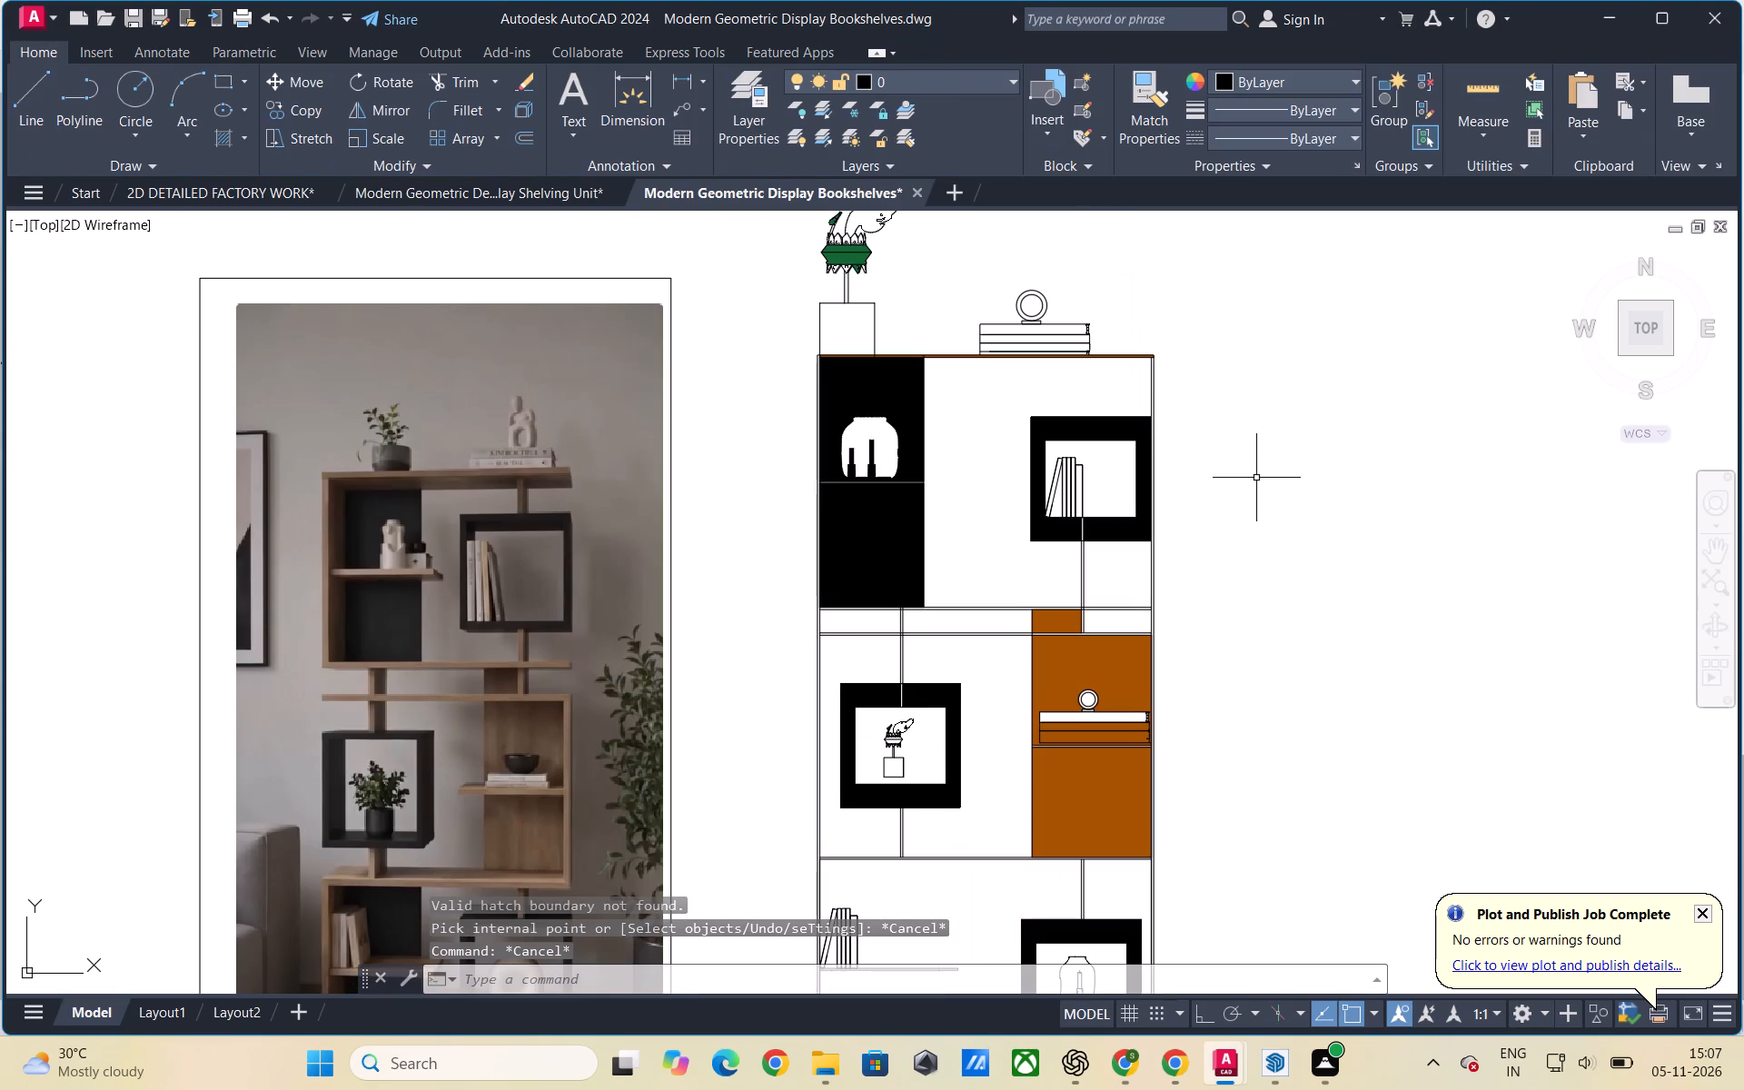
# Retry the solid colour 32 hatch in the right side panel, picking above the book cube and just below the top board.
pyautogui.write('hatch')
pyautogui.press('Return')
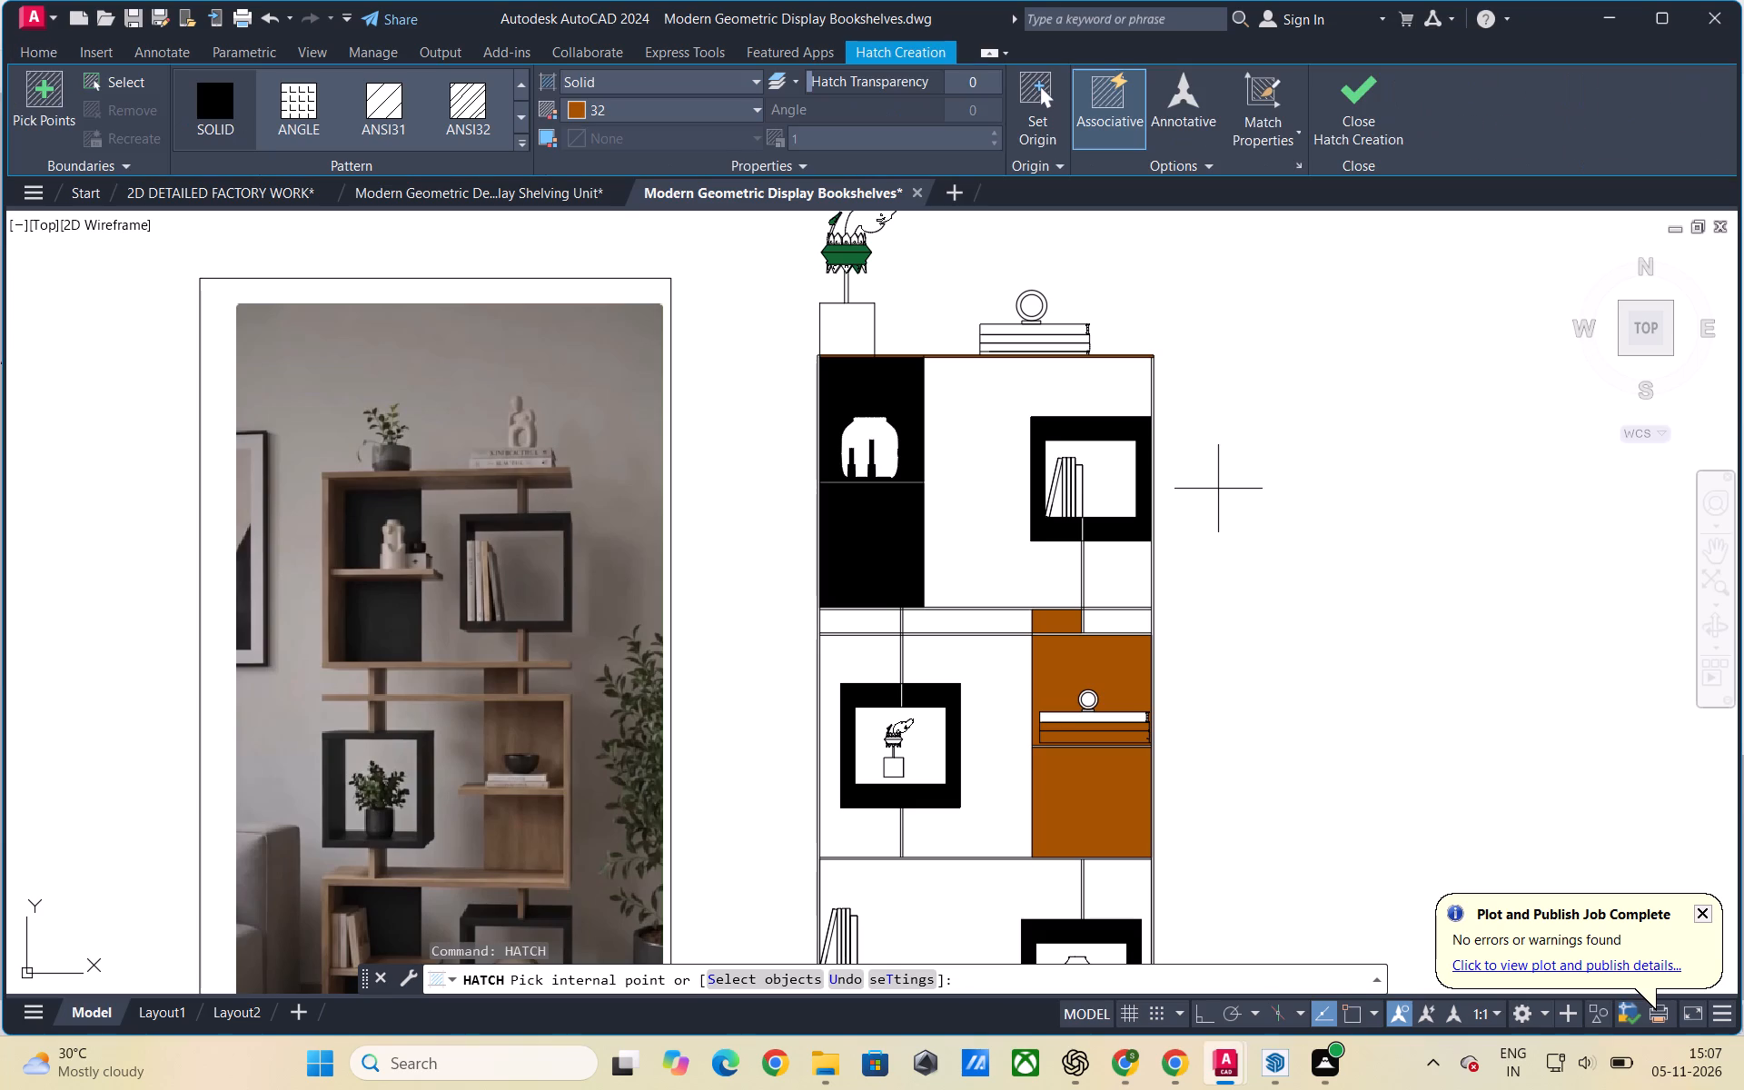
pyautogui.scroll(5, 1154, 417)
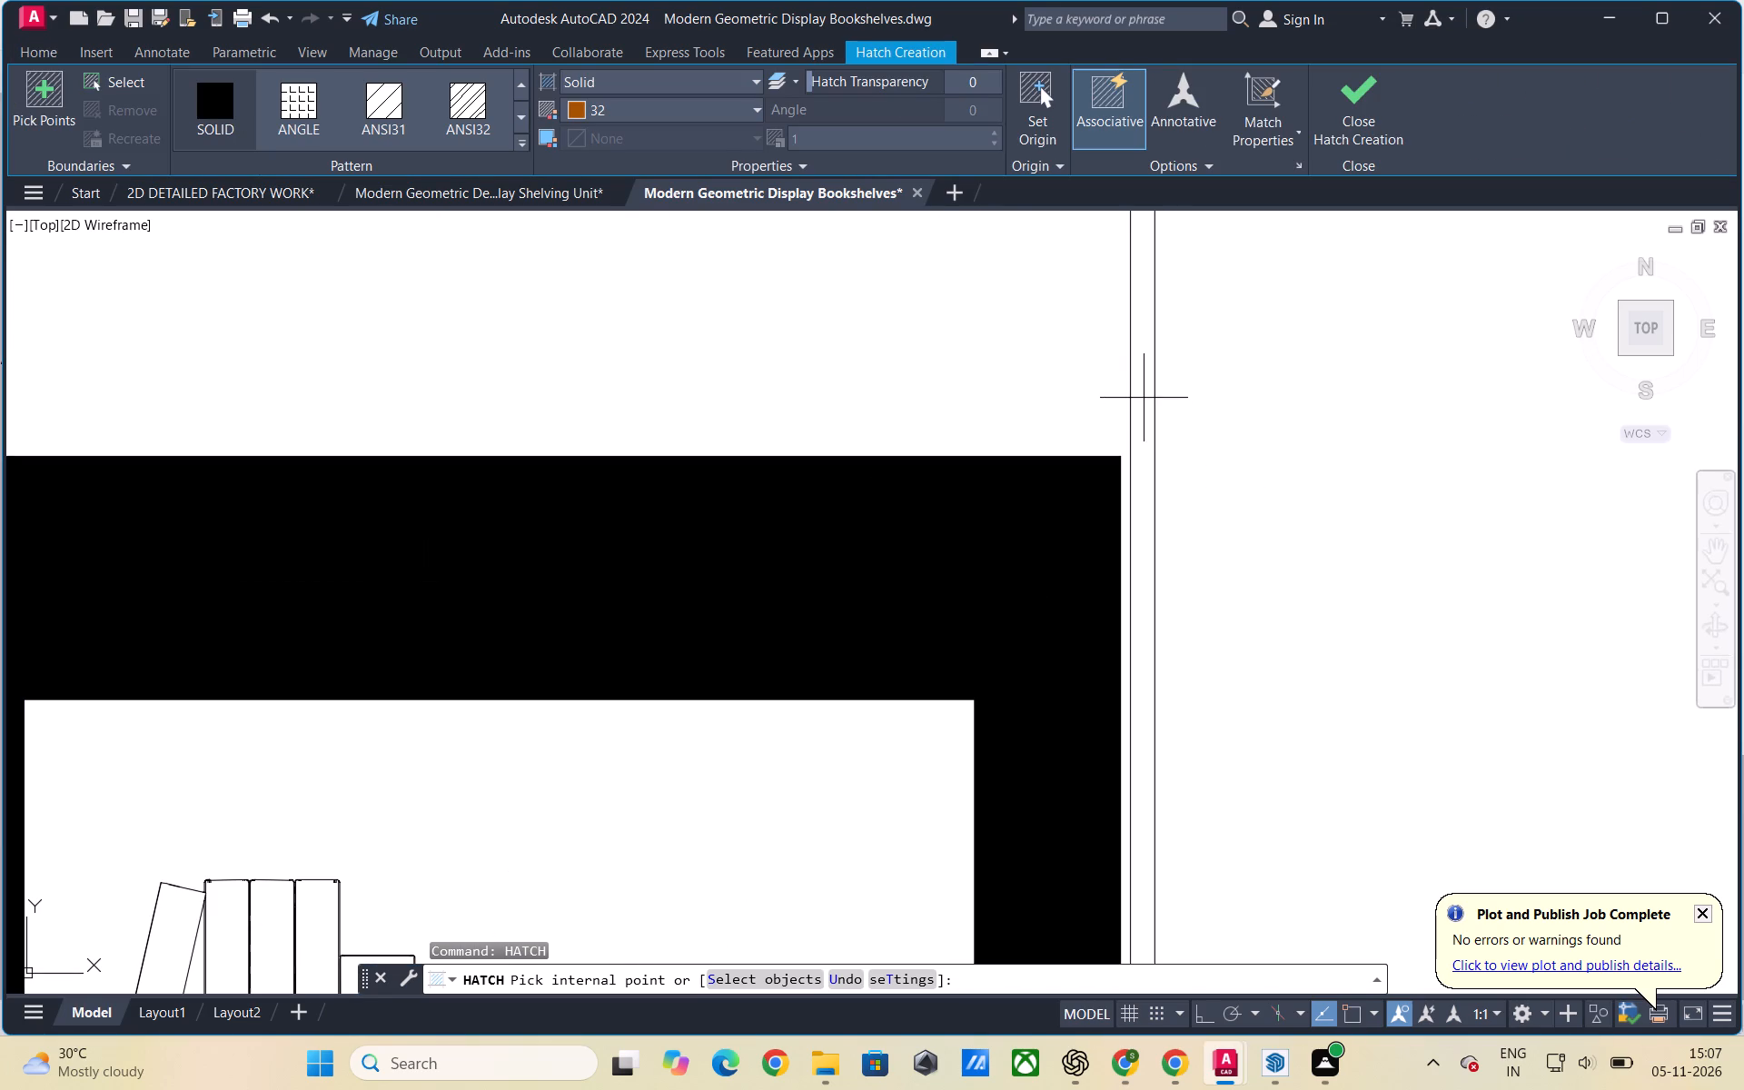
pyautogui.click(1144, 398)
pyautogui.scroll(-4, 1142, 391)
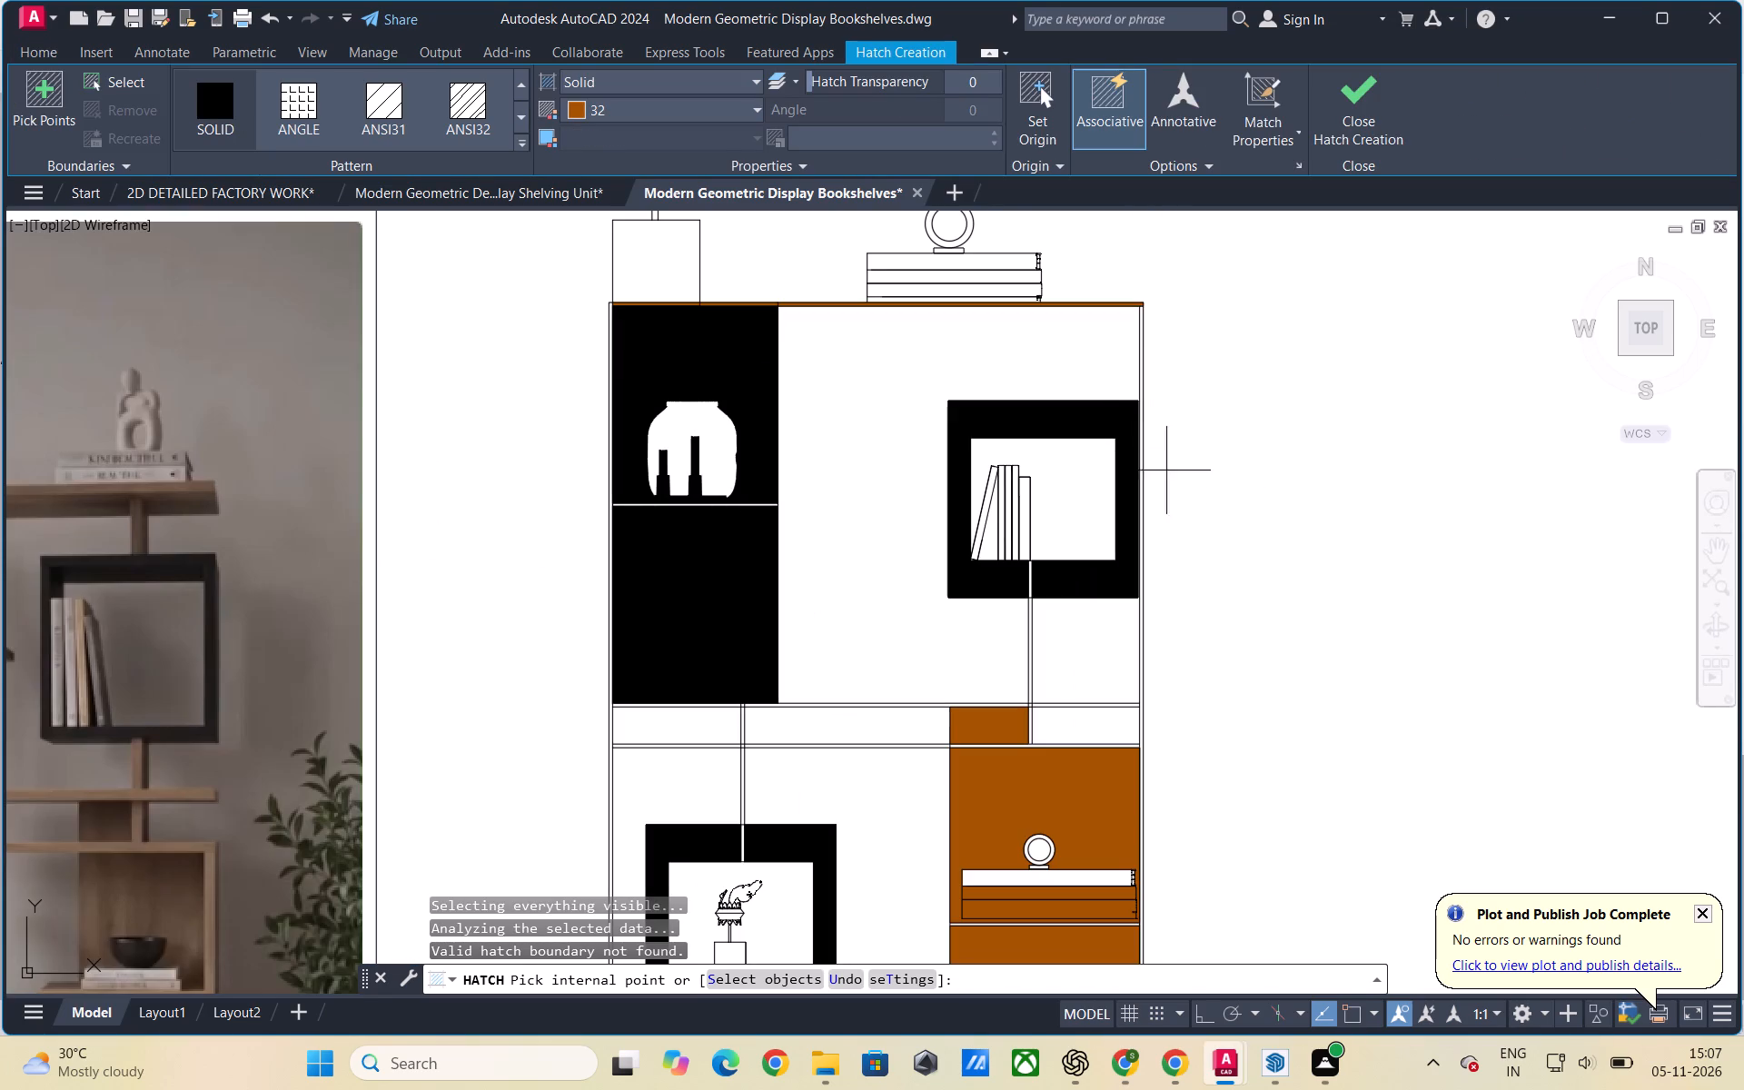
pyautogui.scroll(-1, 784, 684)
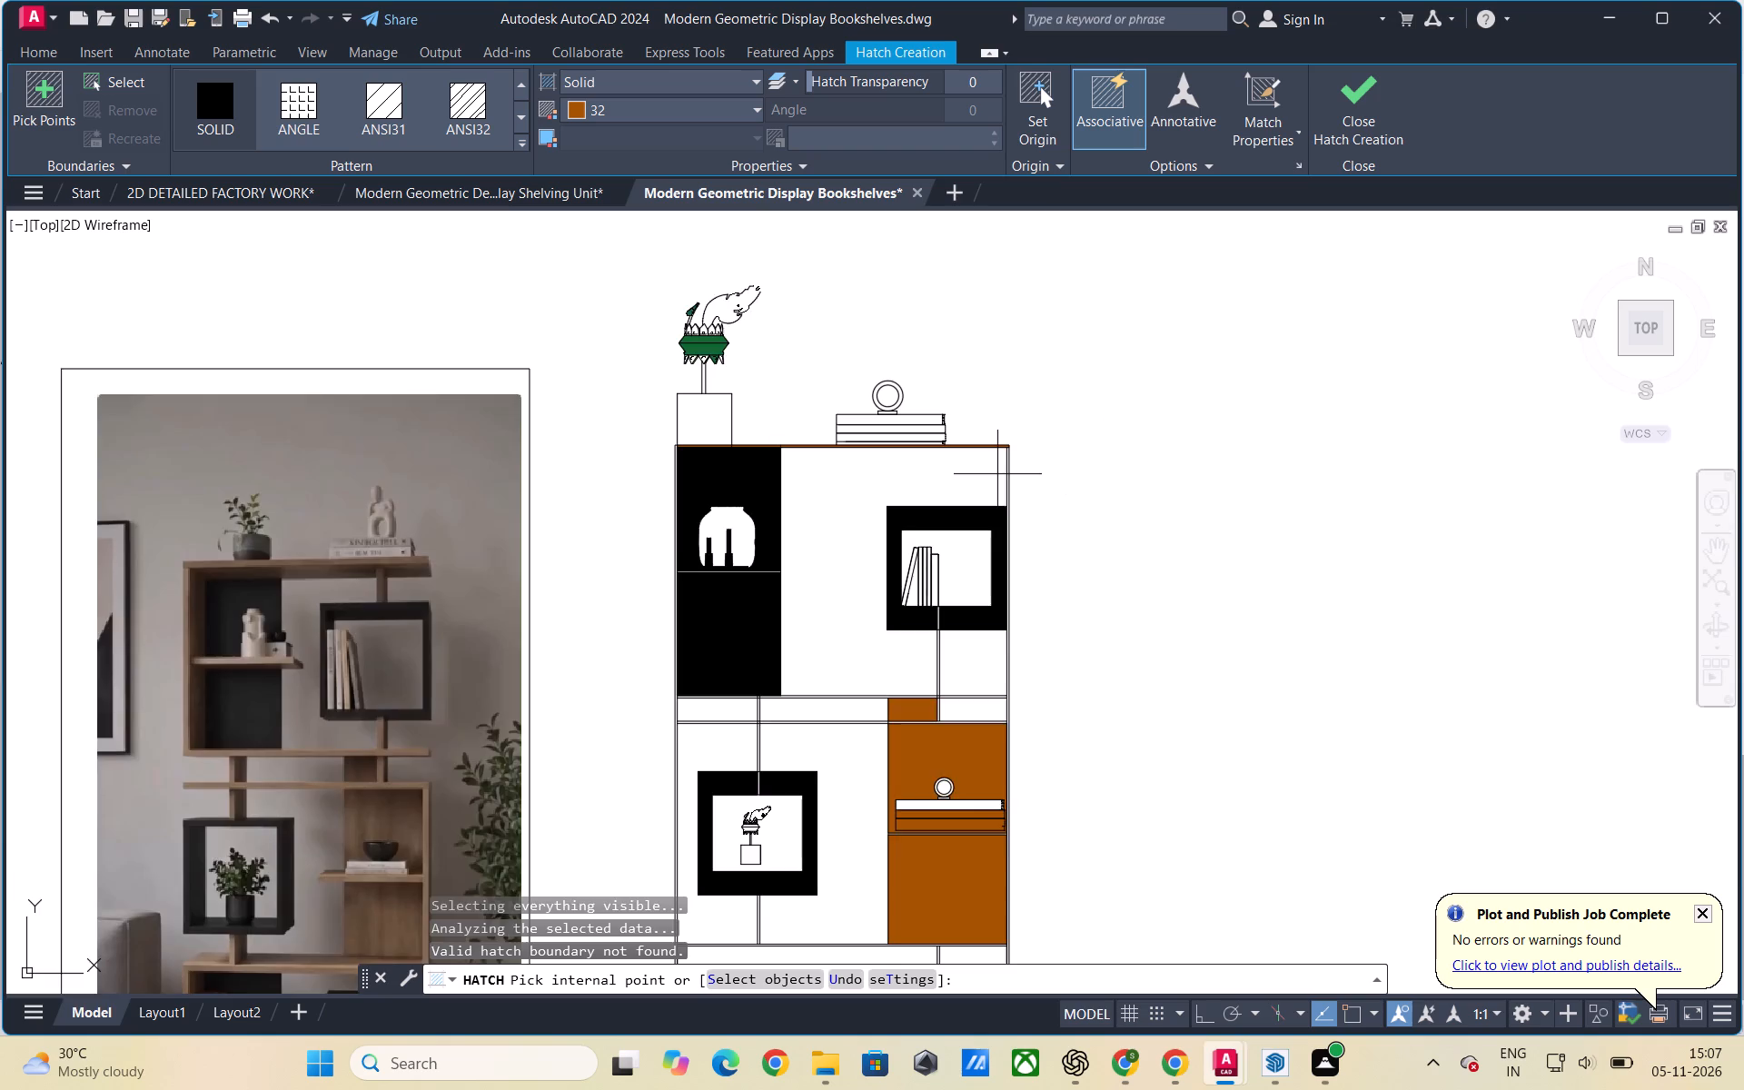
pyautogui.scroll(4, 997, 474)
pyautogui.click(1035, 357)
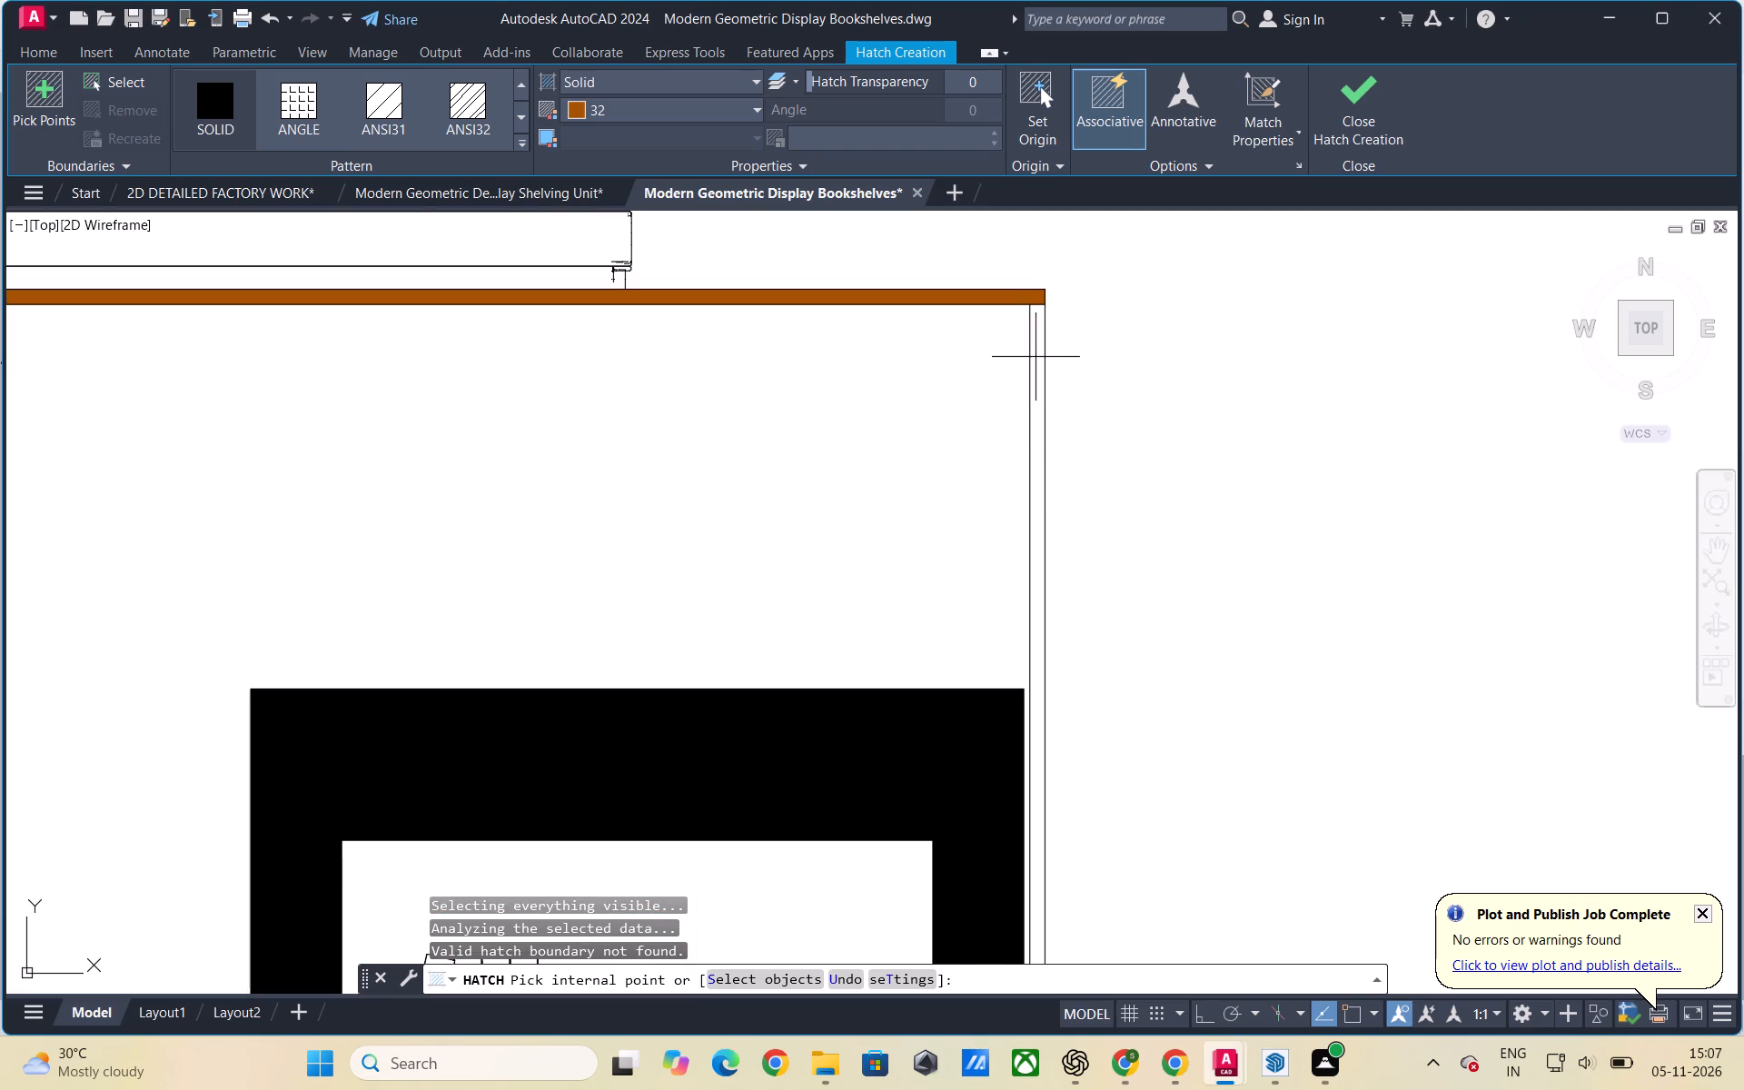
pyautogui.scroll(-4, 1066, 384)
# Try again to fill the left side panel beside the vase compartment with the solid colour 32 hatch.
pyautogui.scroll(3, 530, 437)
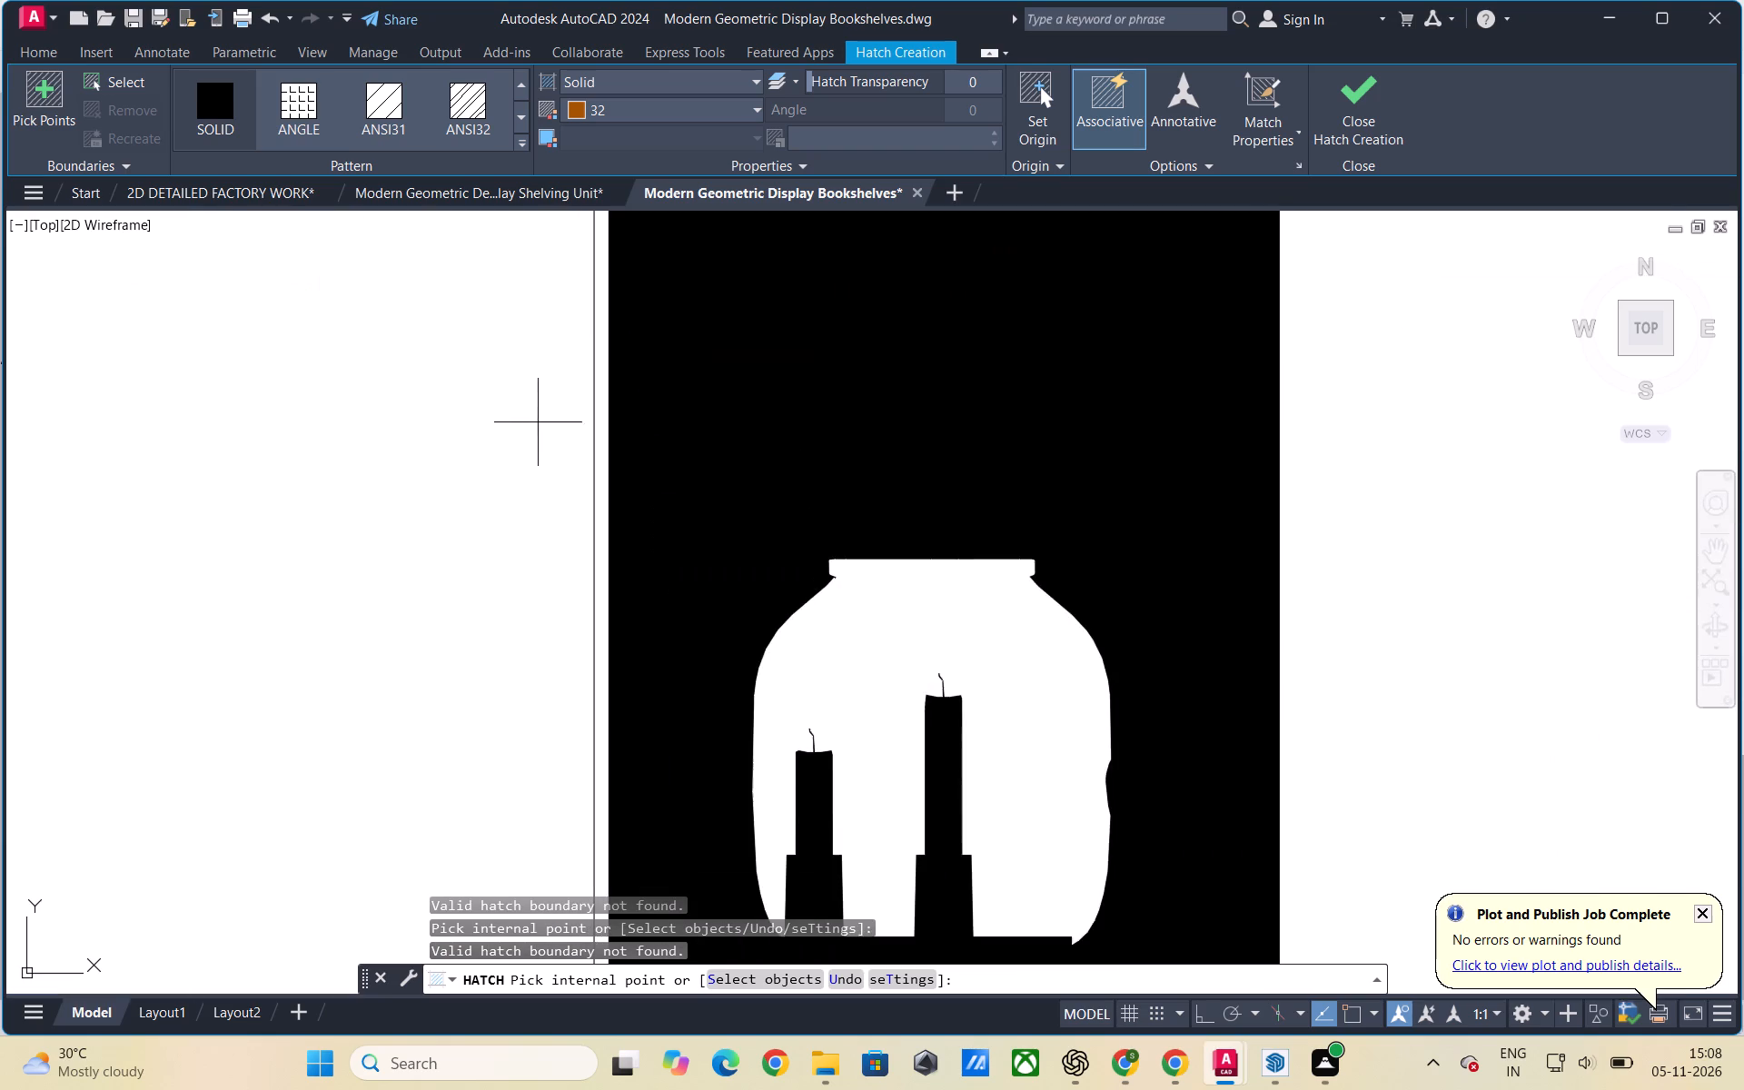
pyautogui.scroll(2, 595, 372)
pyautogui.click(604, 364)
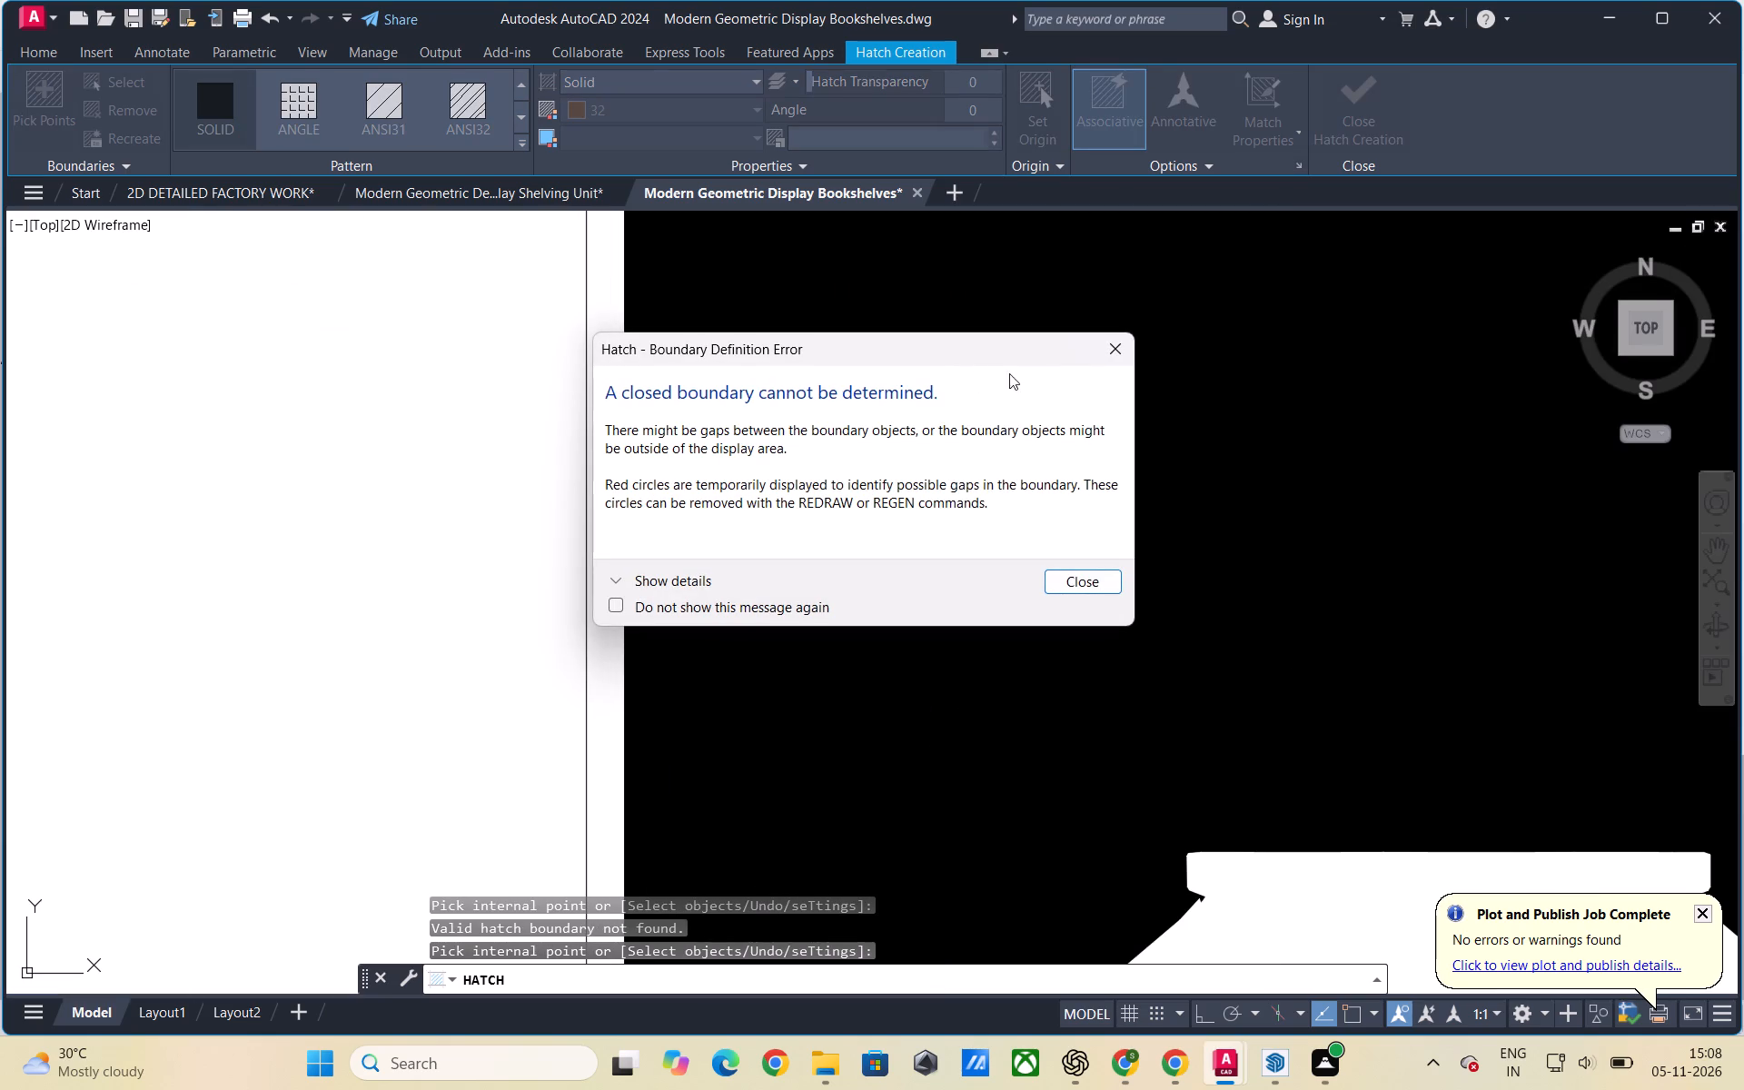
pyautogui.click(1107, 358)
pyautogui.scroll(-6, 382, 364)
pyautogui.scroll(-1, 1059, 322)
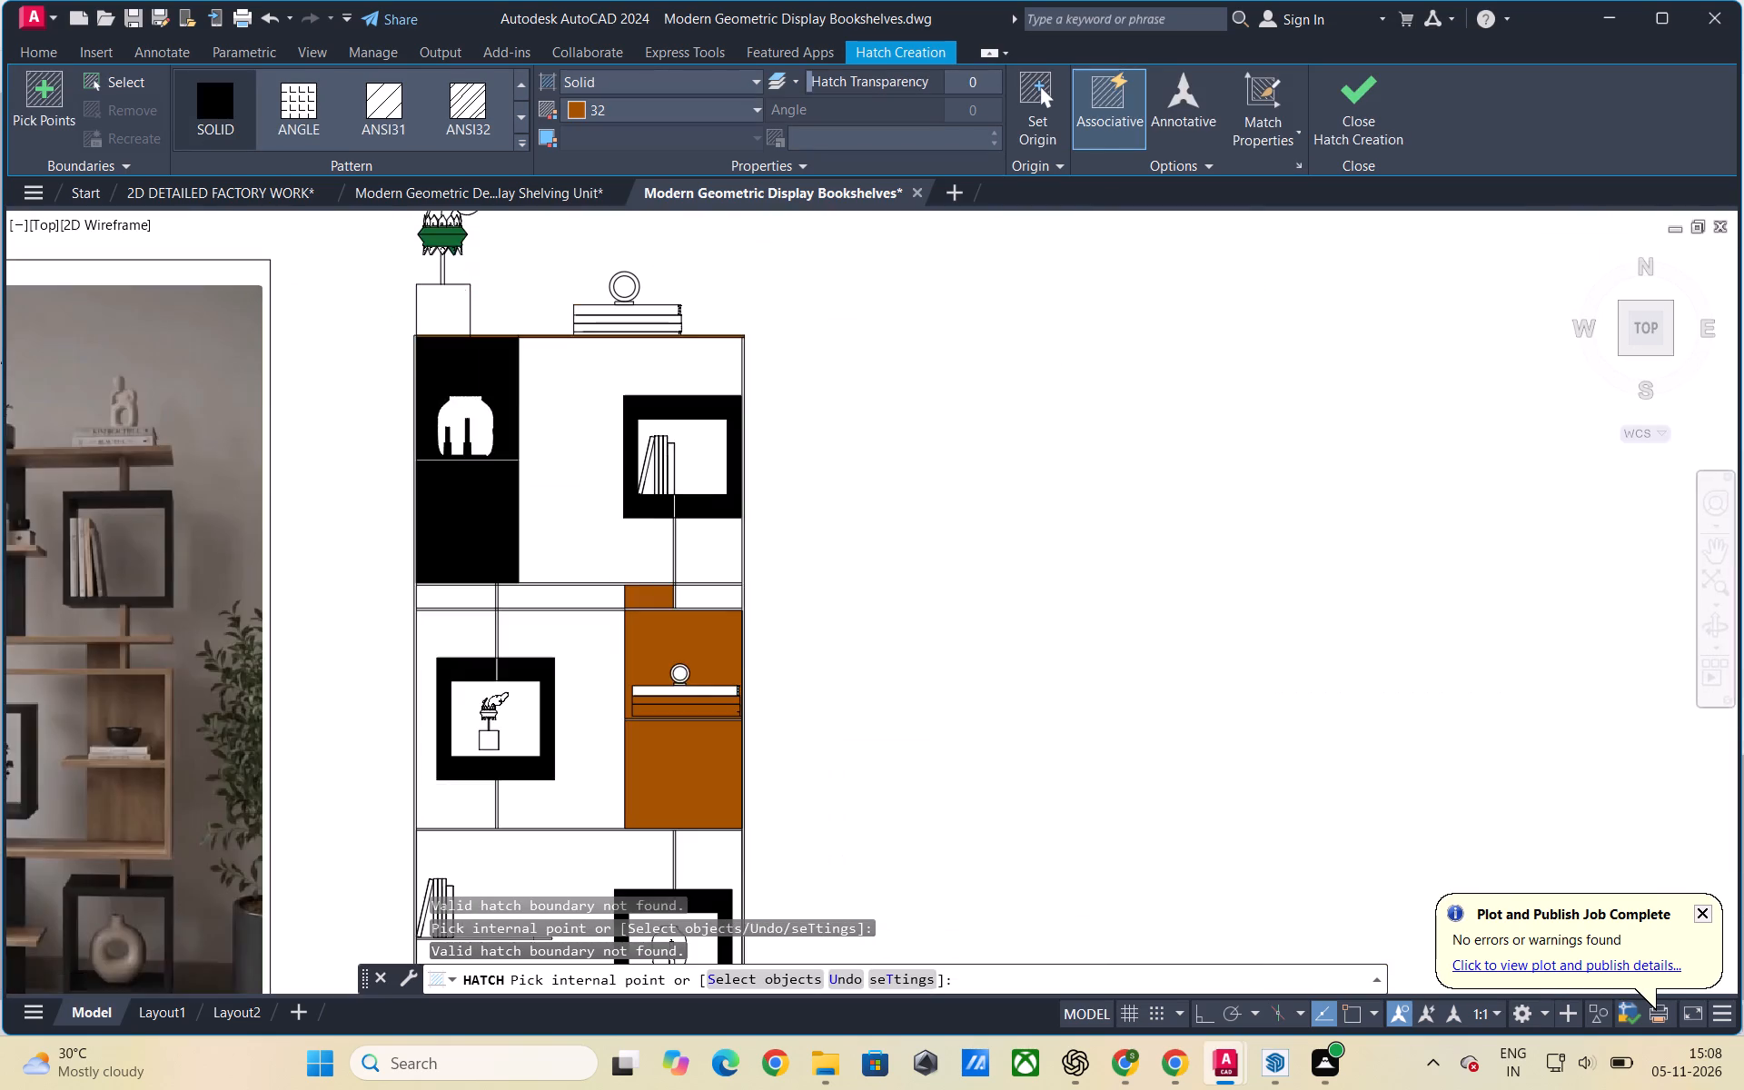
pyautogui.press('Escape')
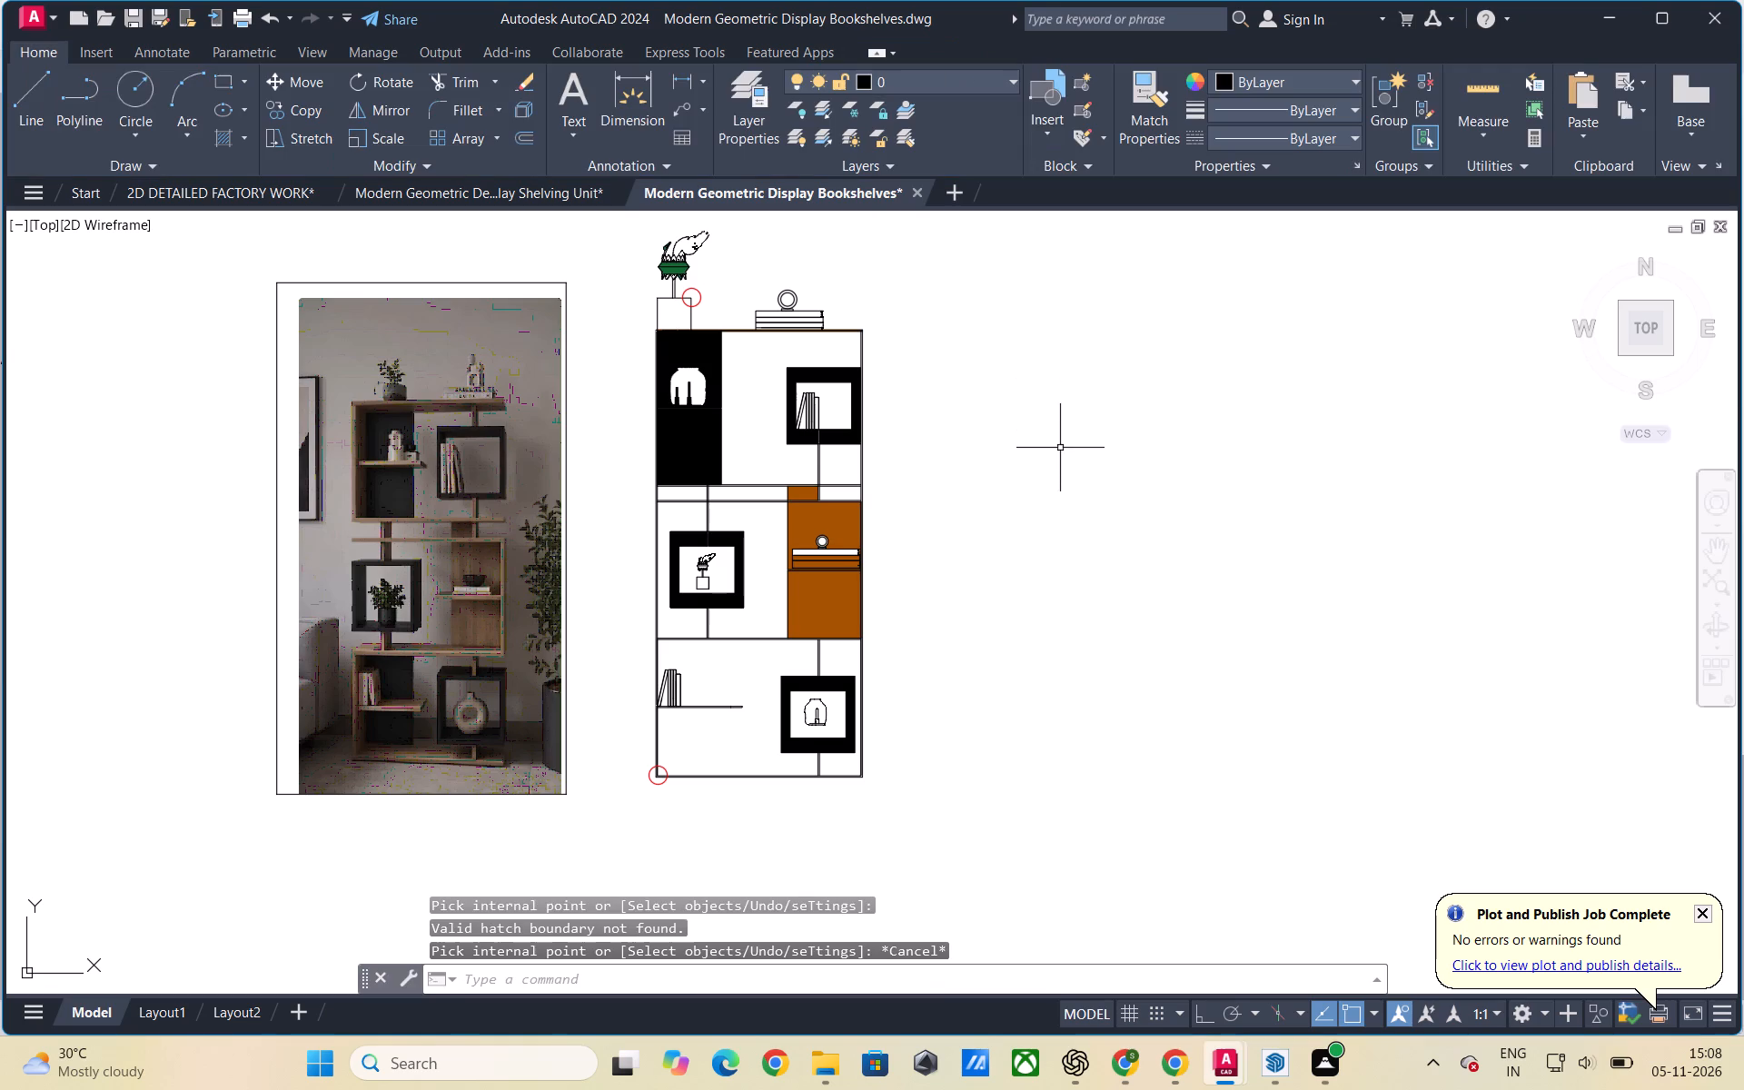
# Fill the shelf board directly below the top tier along its full width, including the post crossings, with the solid colour 32 hatch.
pyautogui.scroll(2, 853, 510)
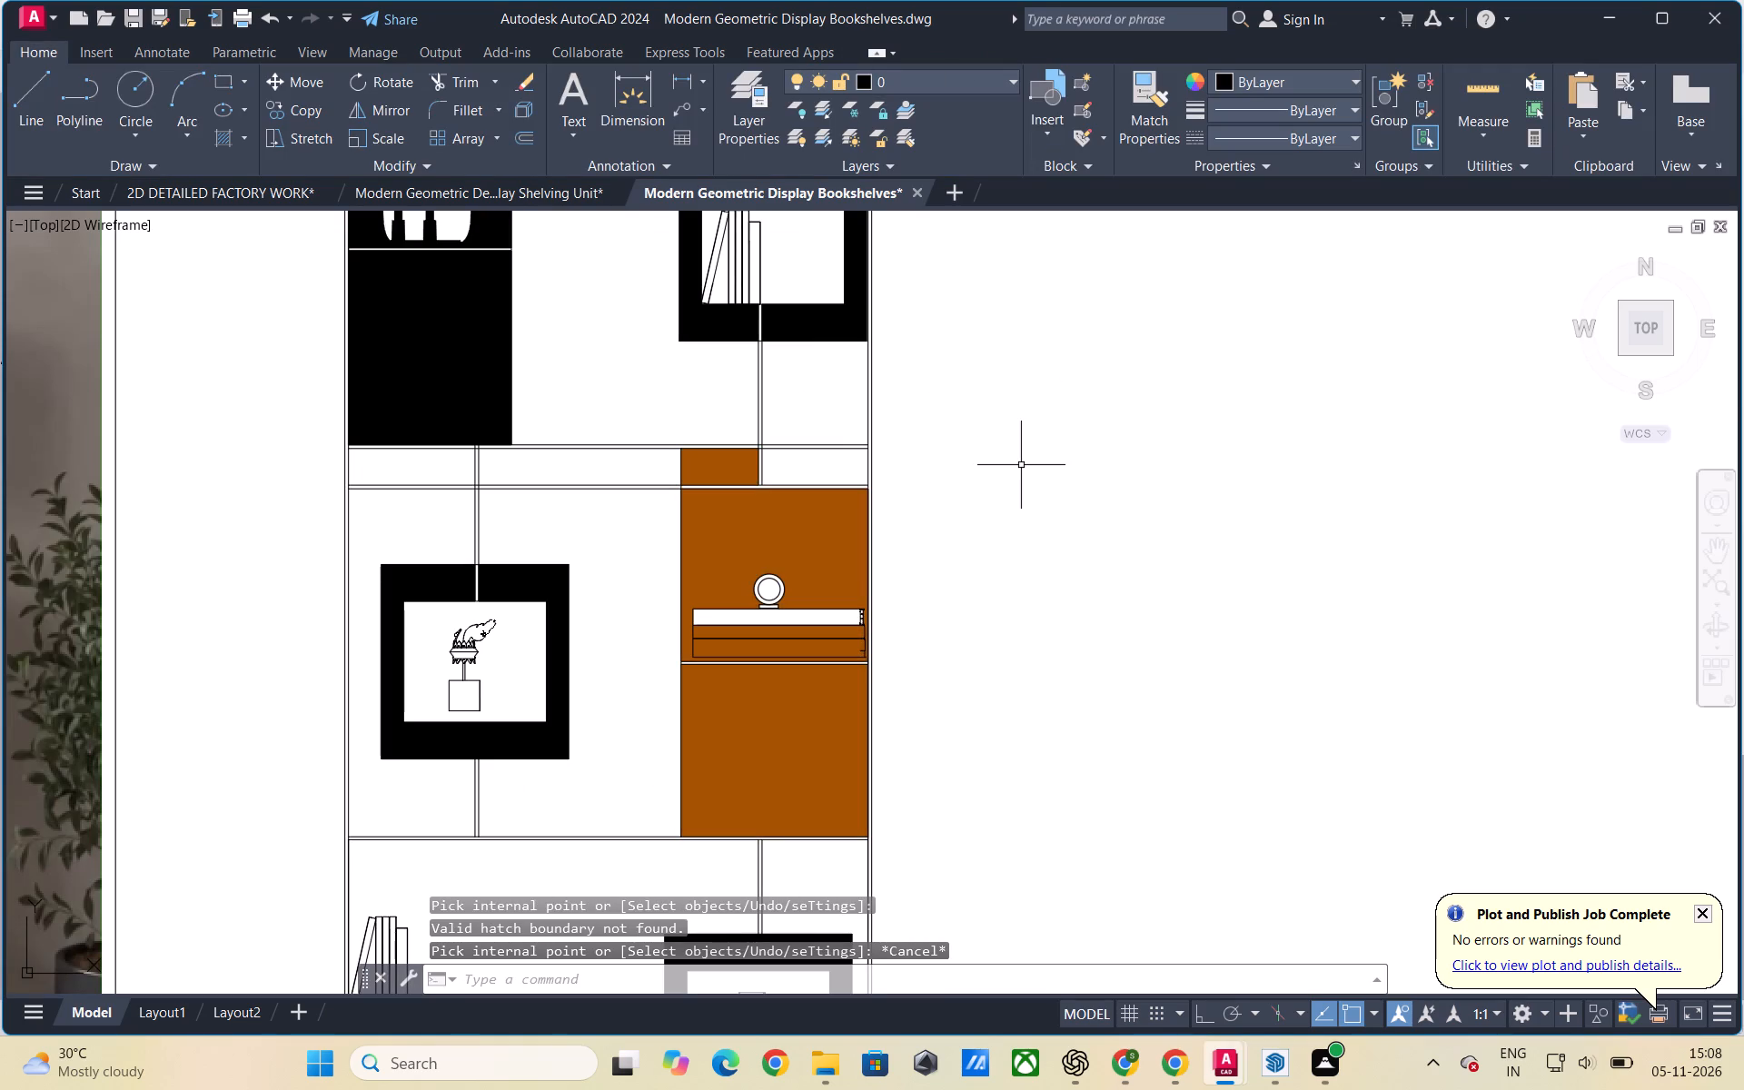
pyautogui.write('hatch')
pyautogui.press('Return')
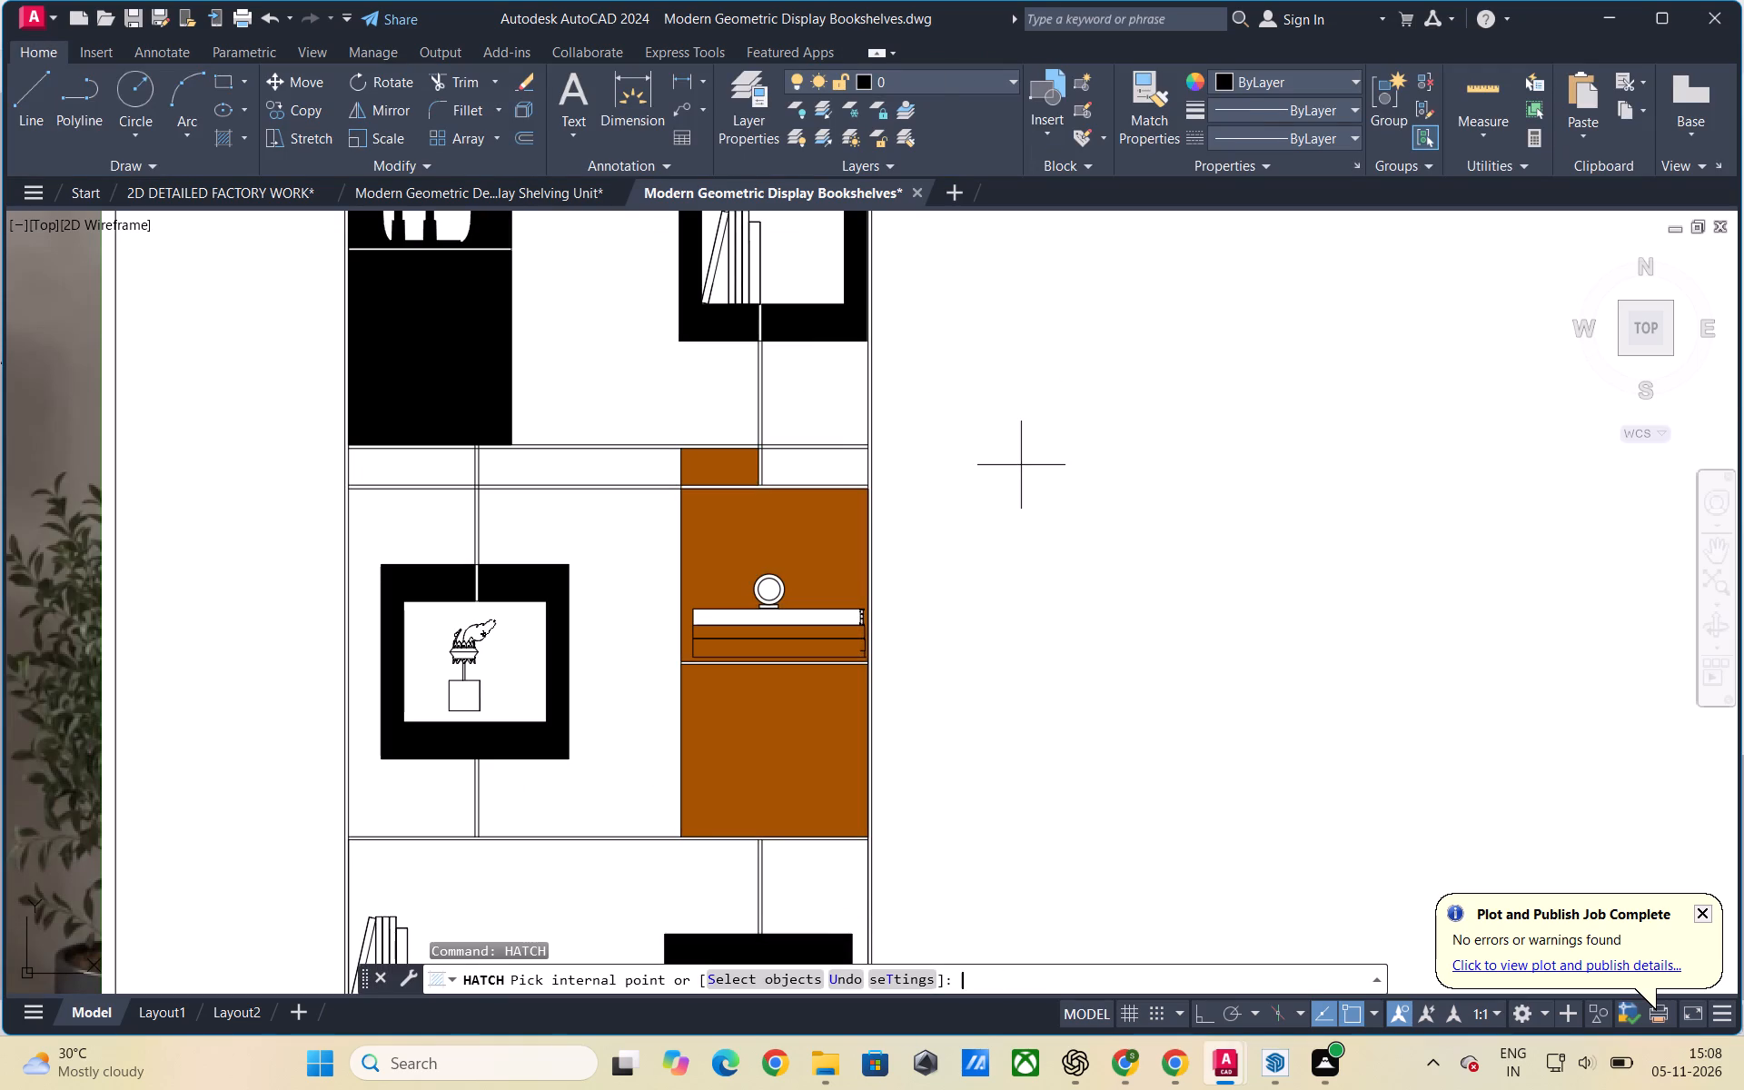
pyautogui.scroll(2, 841, 444)
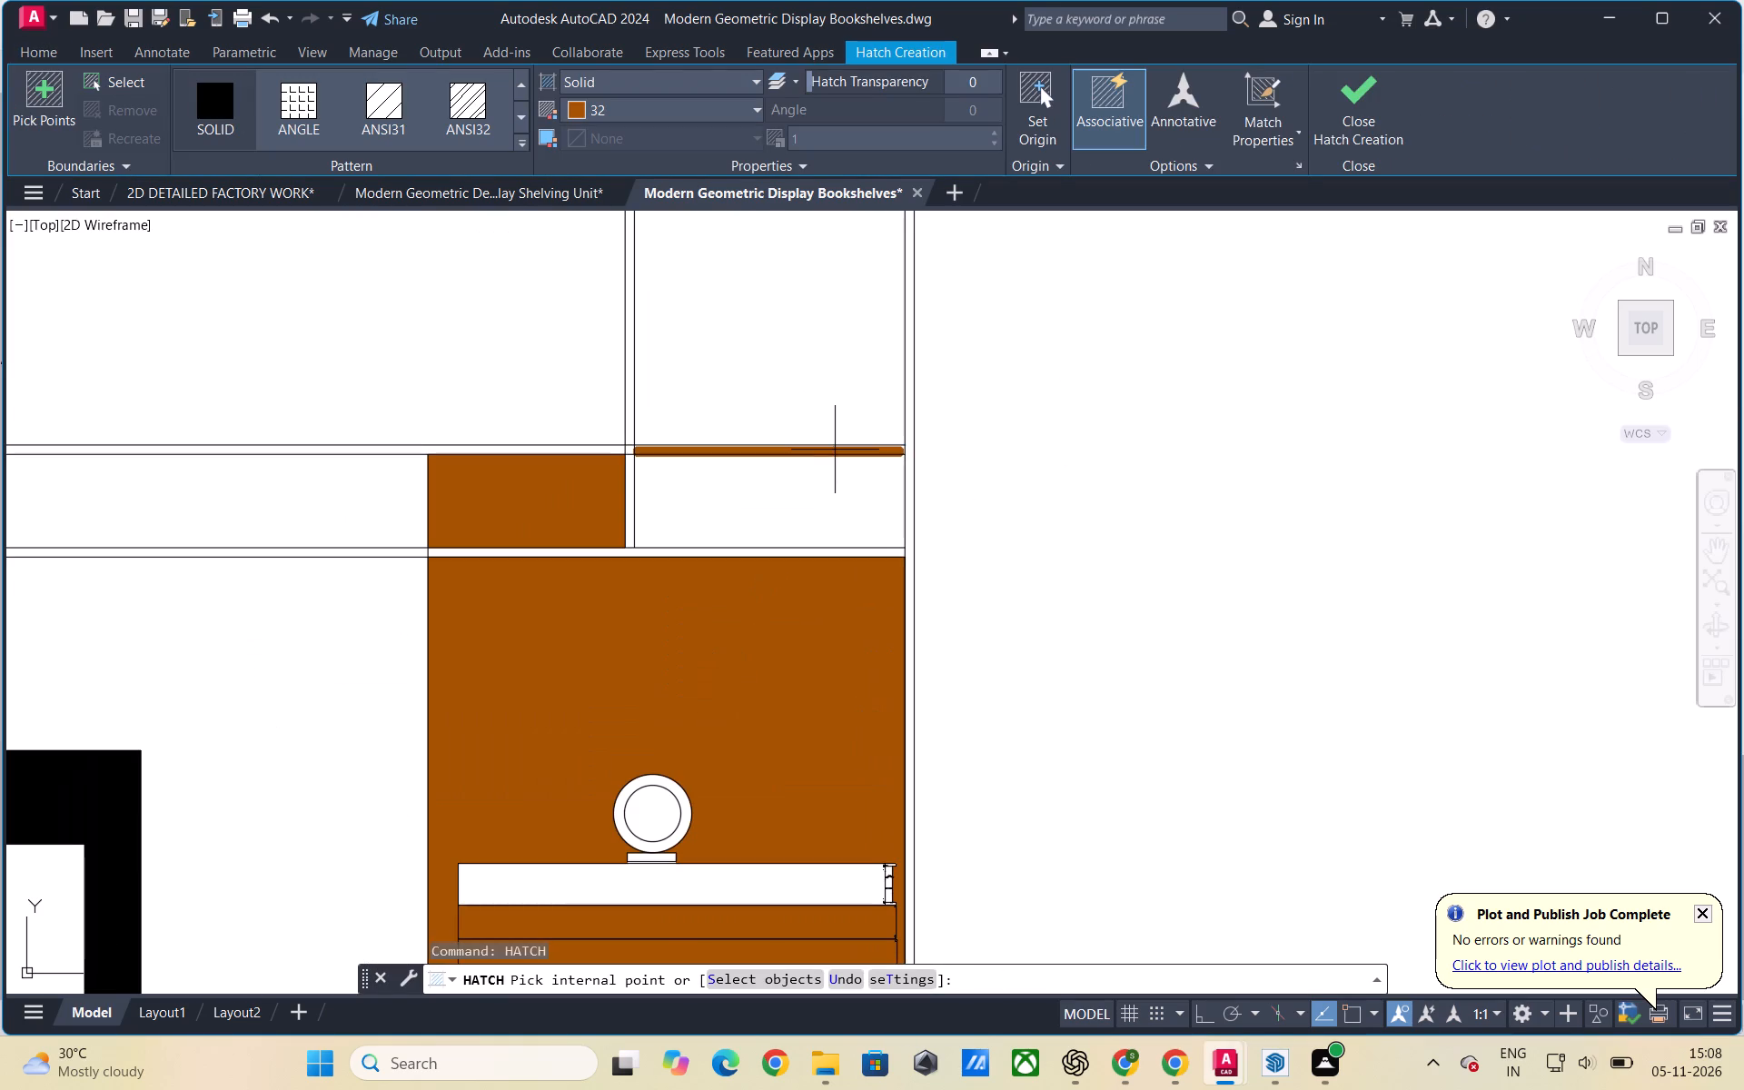
pyautogui.click(835, 450)
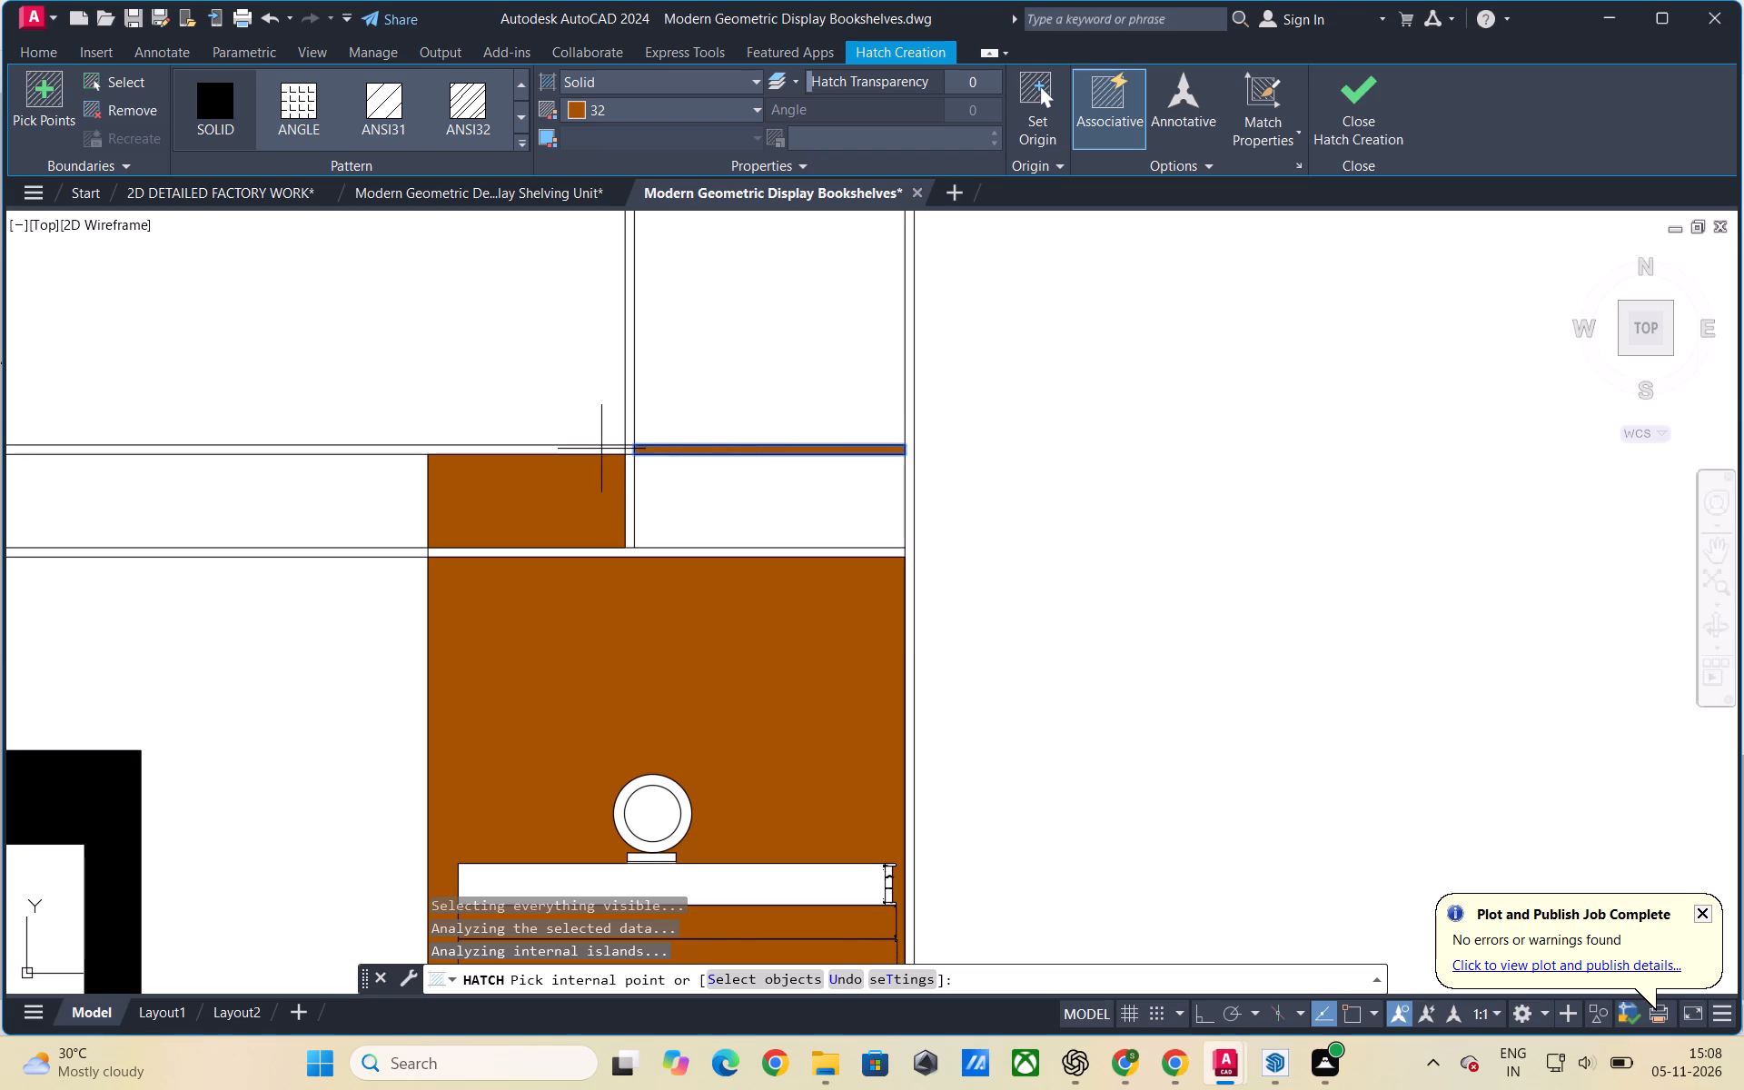
pyautogui.click(601, 449)
pyautogui.scroll(2, 625, 450)
pyautogui.click(639, 448)
pyautogui.scroll(-2, 1003, 428)
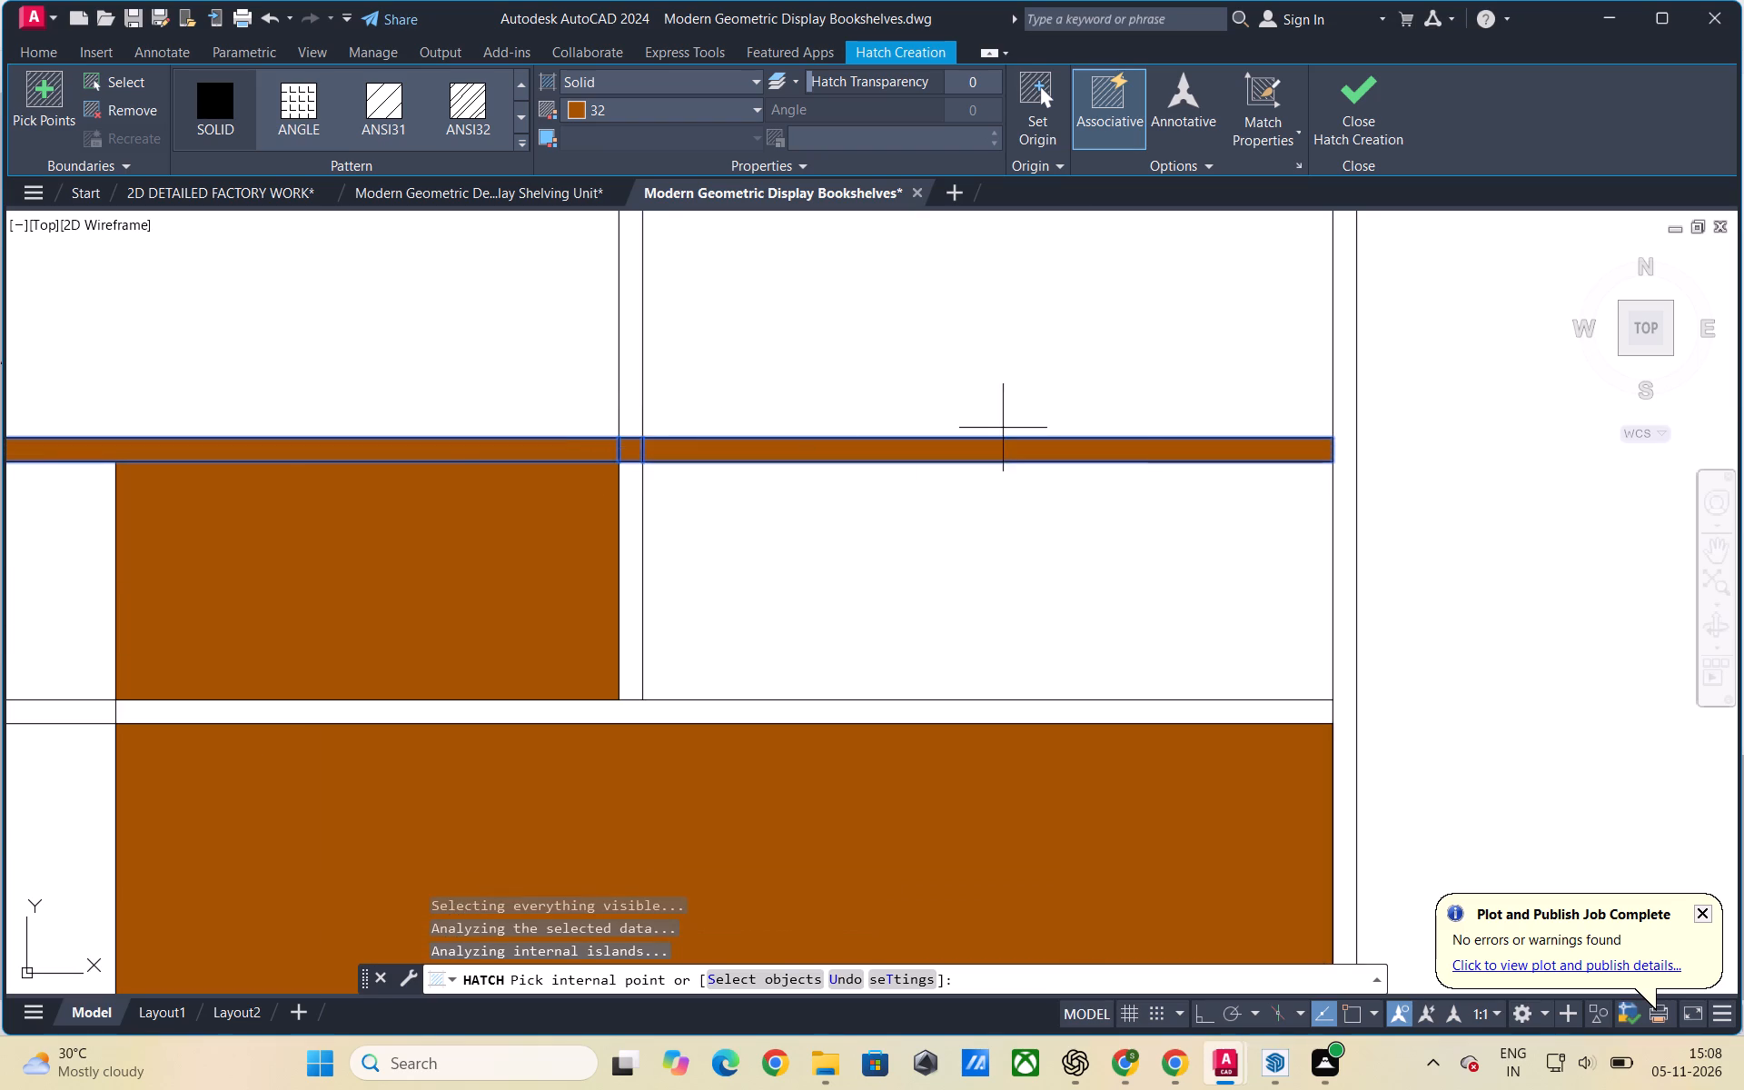
pyautogui.scroll(-2, 1081, 428)
pyautogui.scroll(2, 493, 436)
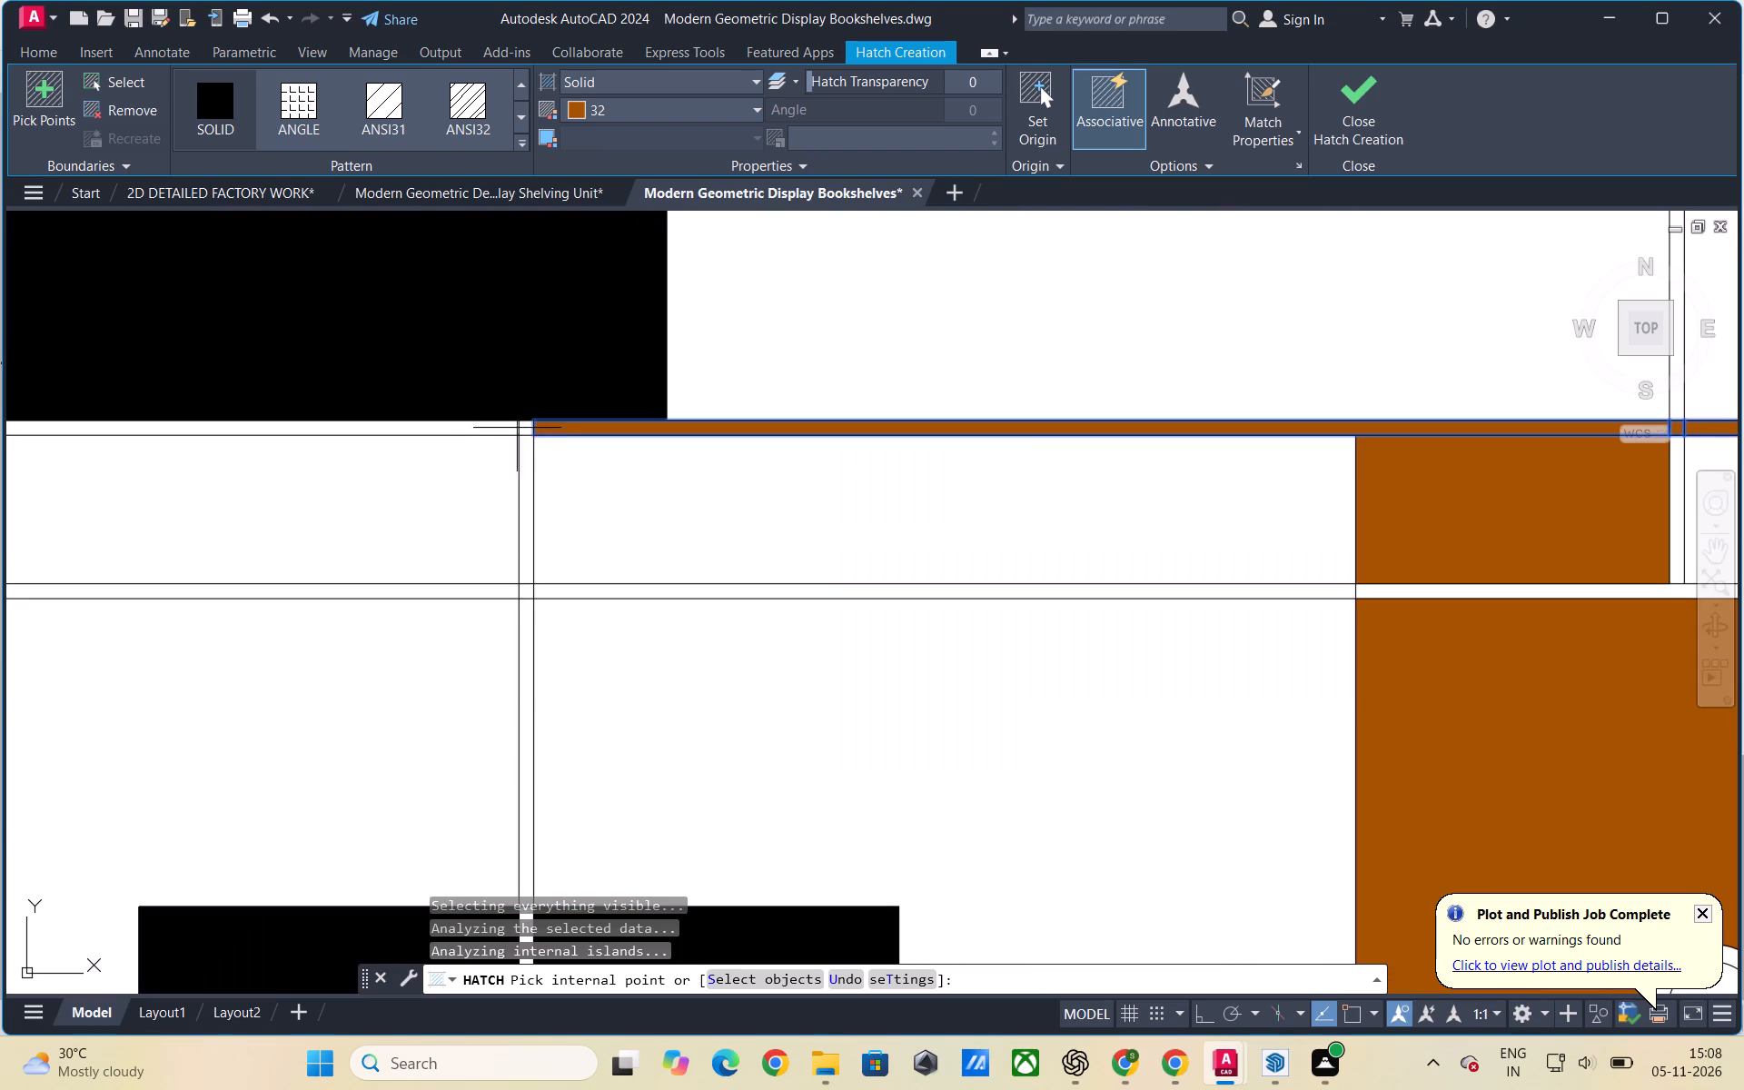
pyautogui.click(523, 430)
pyautogui.click(490, 432)
pyautogui.scroll(-2, 575, 473)
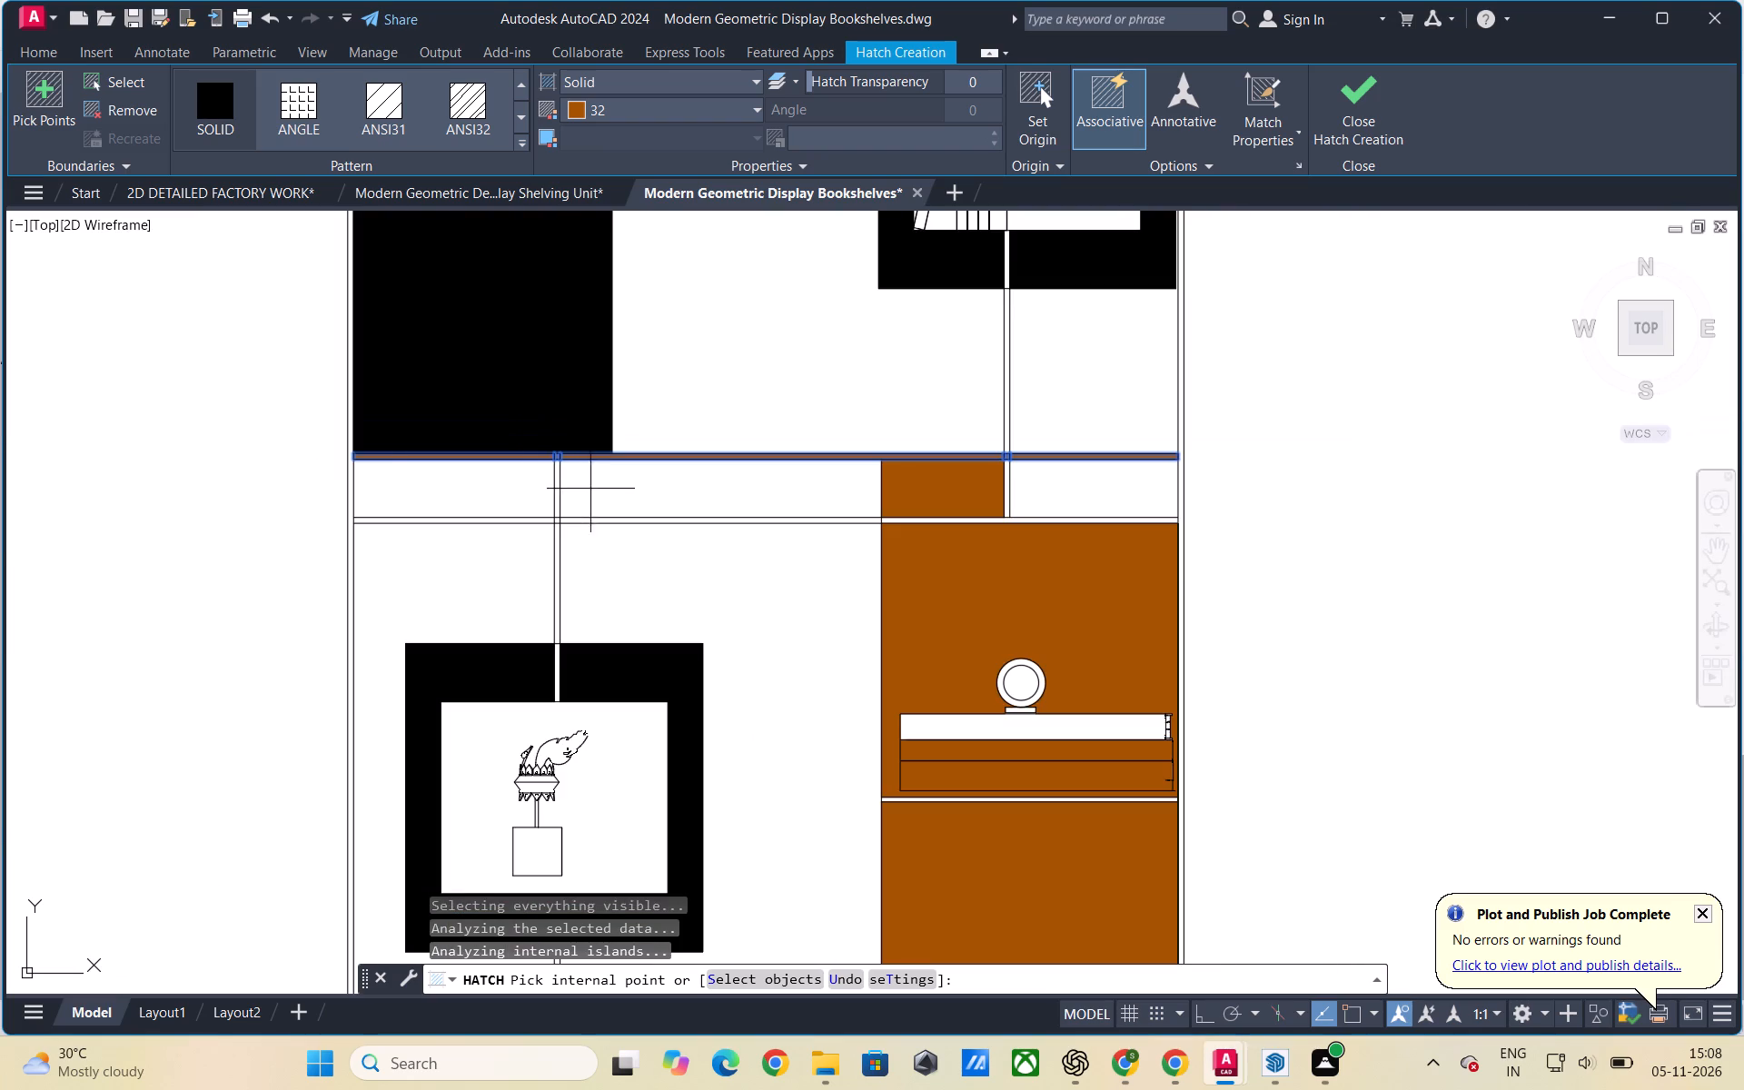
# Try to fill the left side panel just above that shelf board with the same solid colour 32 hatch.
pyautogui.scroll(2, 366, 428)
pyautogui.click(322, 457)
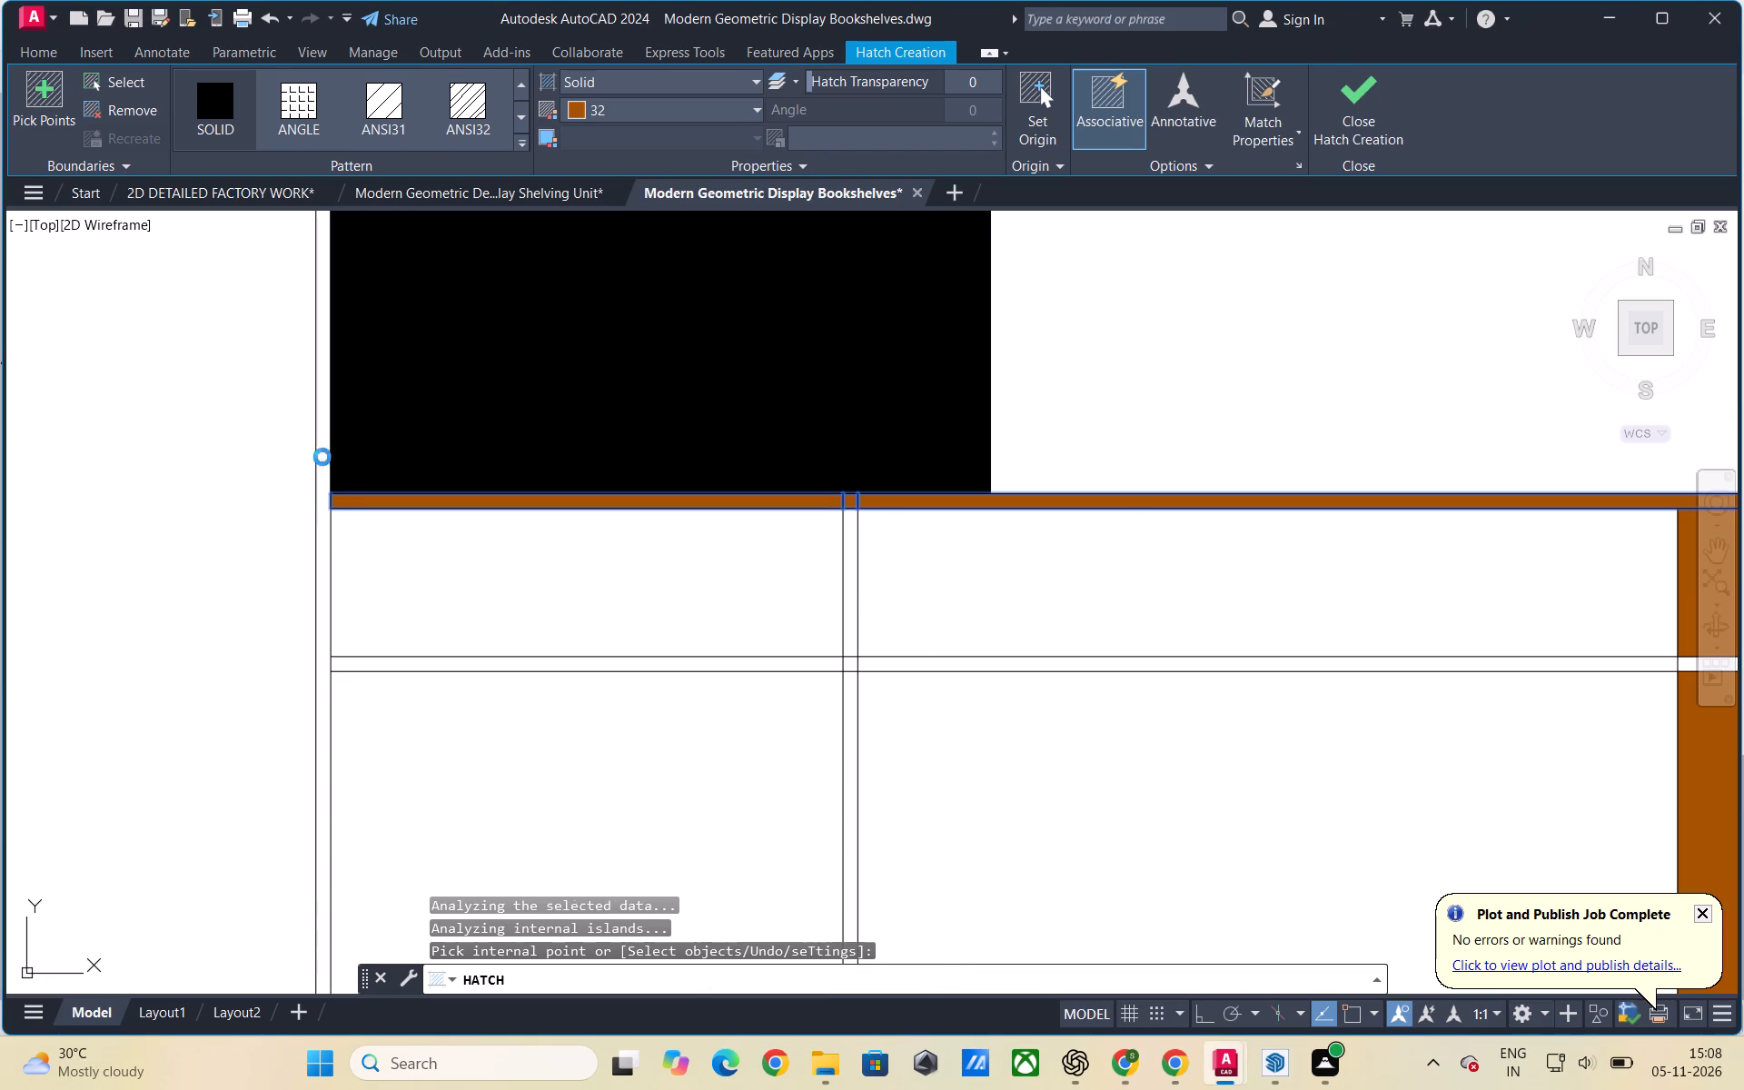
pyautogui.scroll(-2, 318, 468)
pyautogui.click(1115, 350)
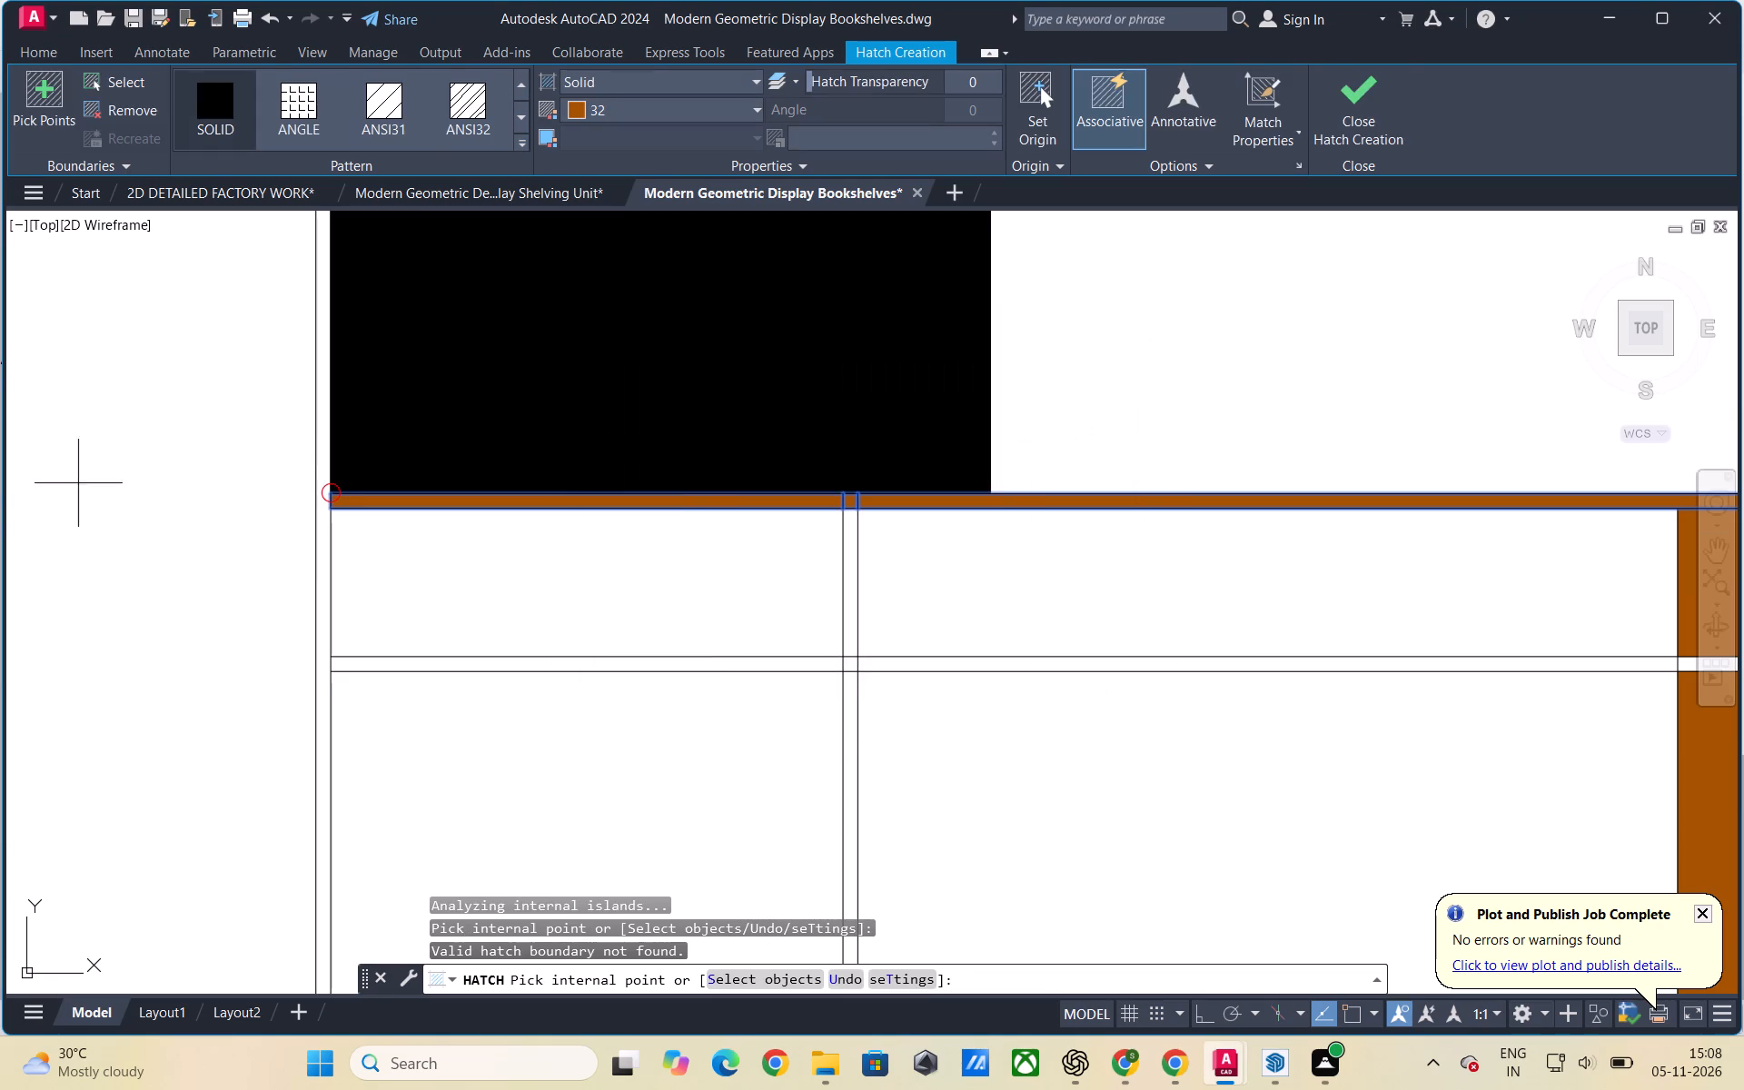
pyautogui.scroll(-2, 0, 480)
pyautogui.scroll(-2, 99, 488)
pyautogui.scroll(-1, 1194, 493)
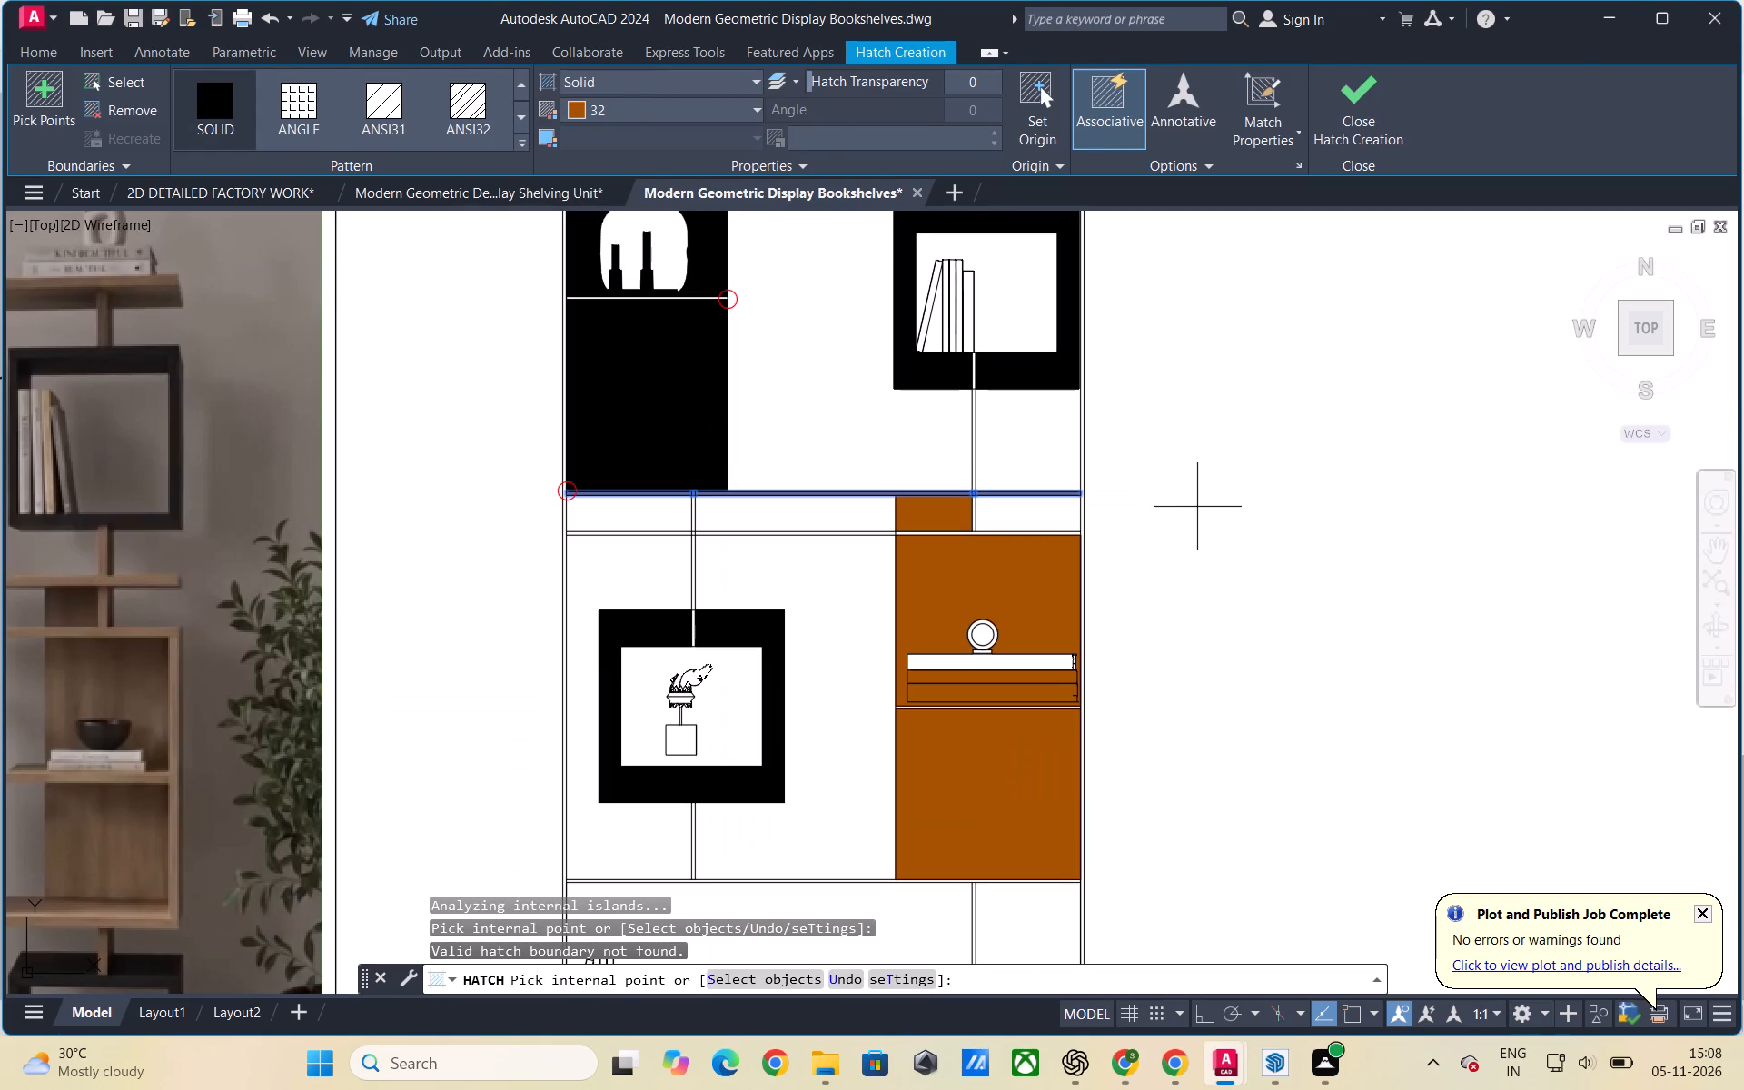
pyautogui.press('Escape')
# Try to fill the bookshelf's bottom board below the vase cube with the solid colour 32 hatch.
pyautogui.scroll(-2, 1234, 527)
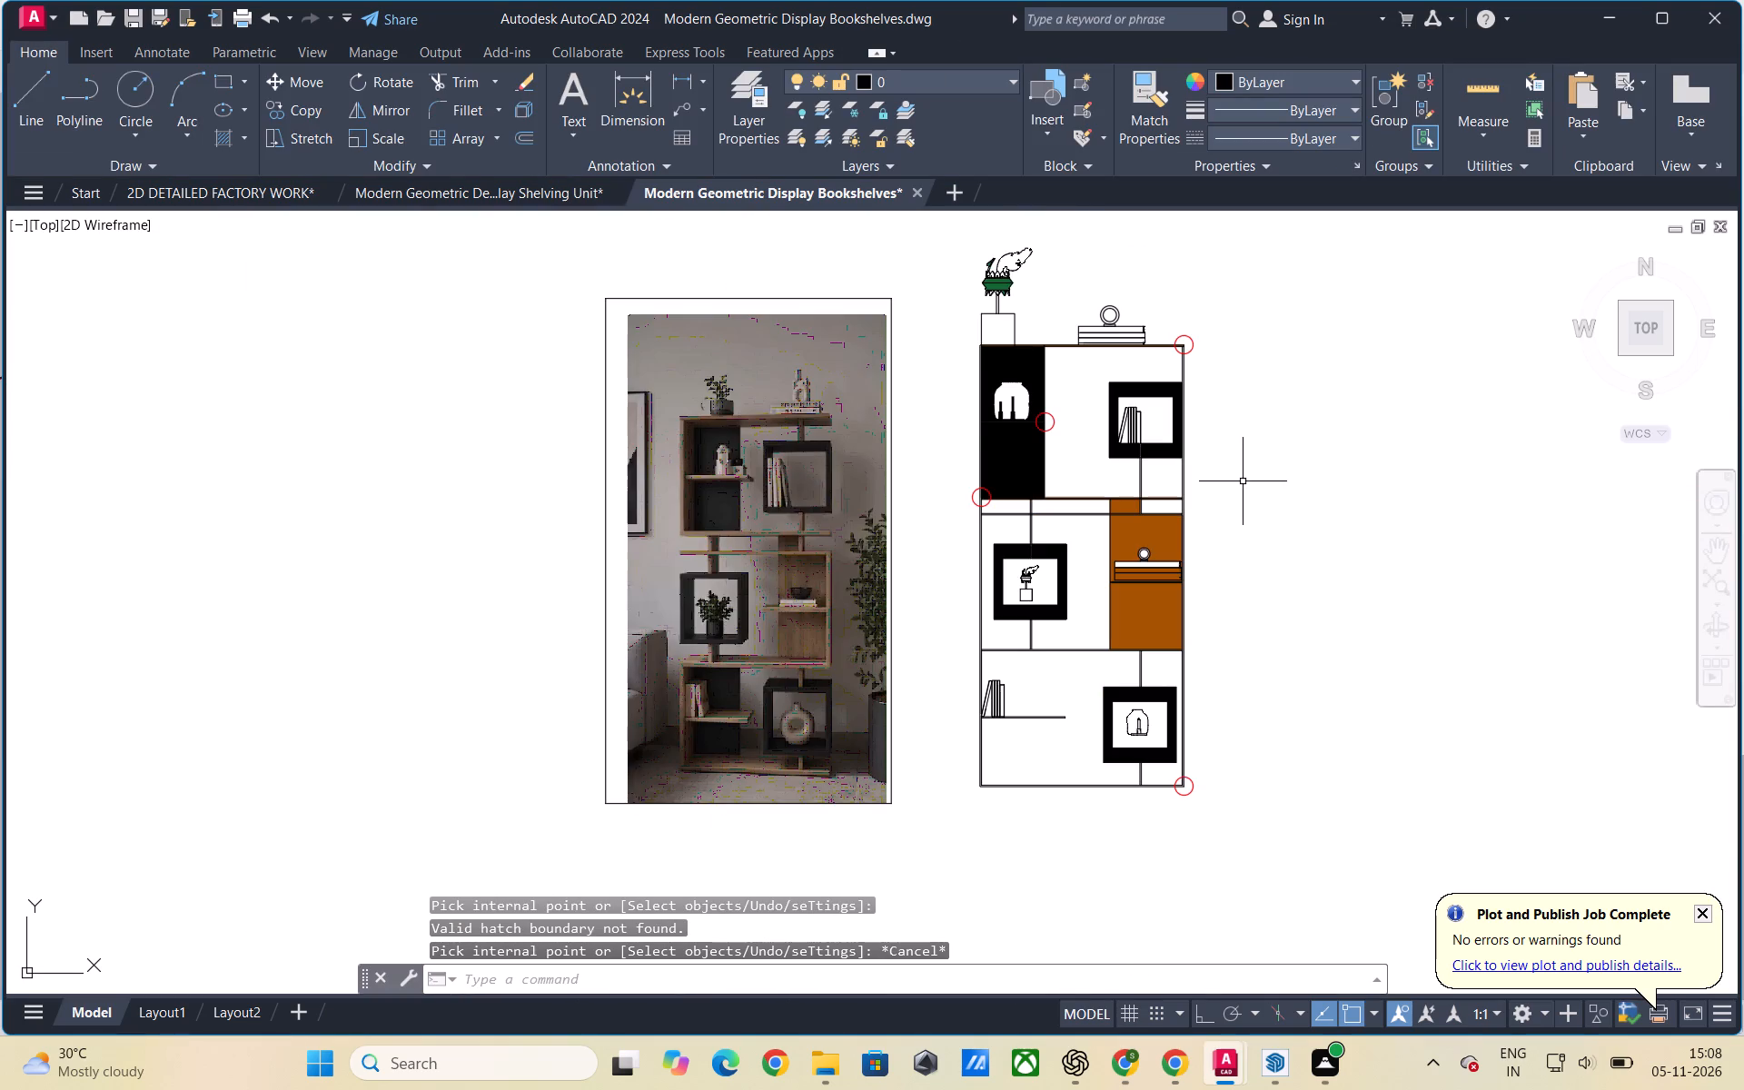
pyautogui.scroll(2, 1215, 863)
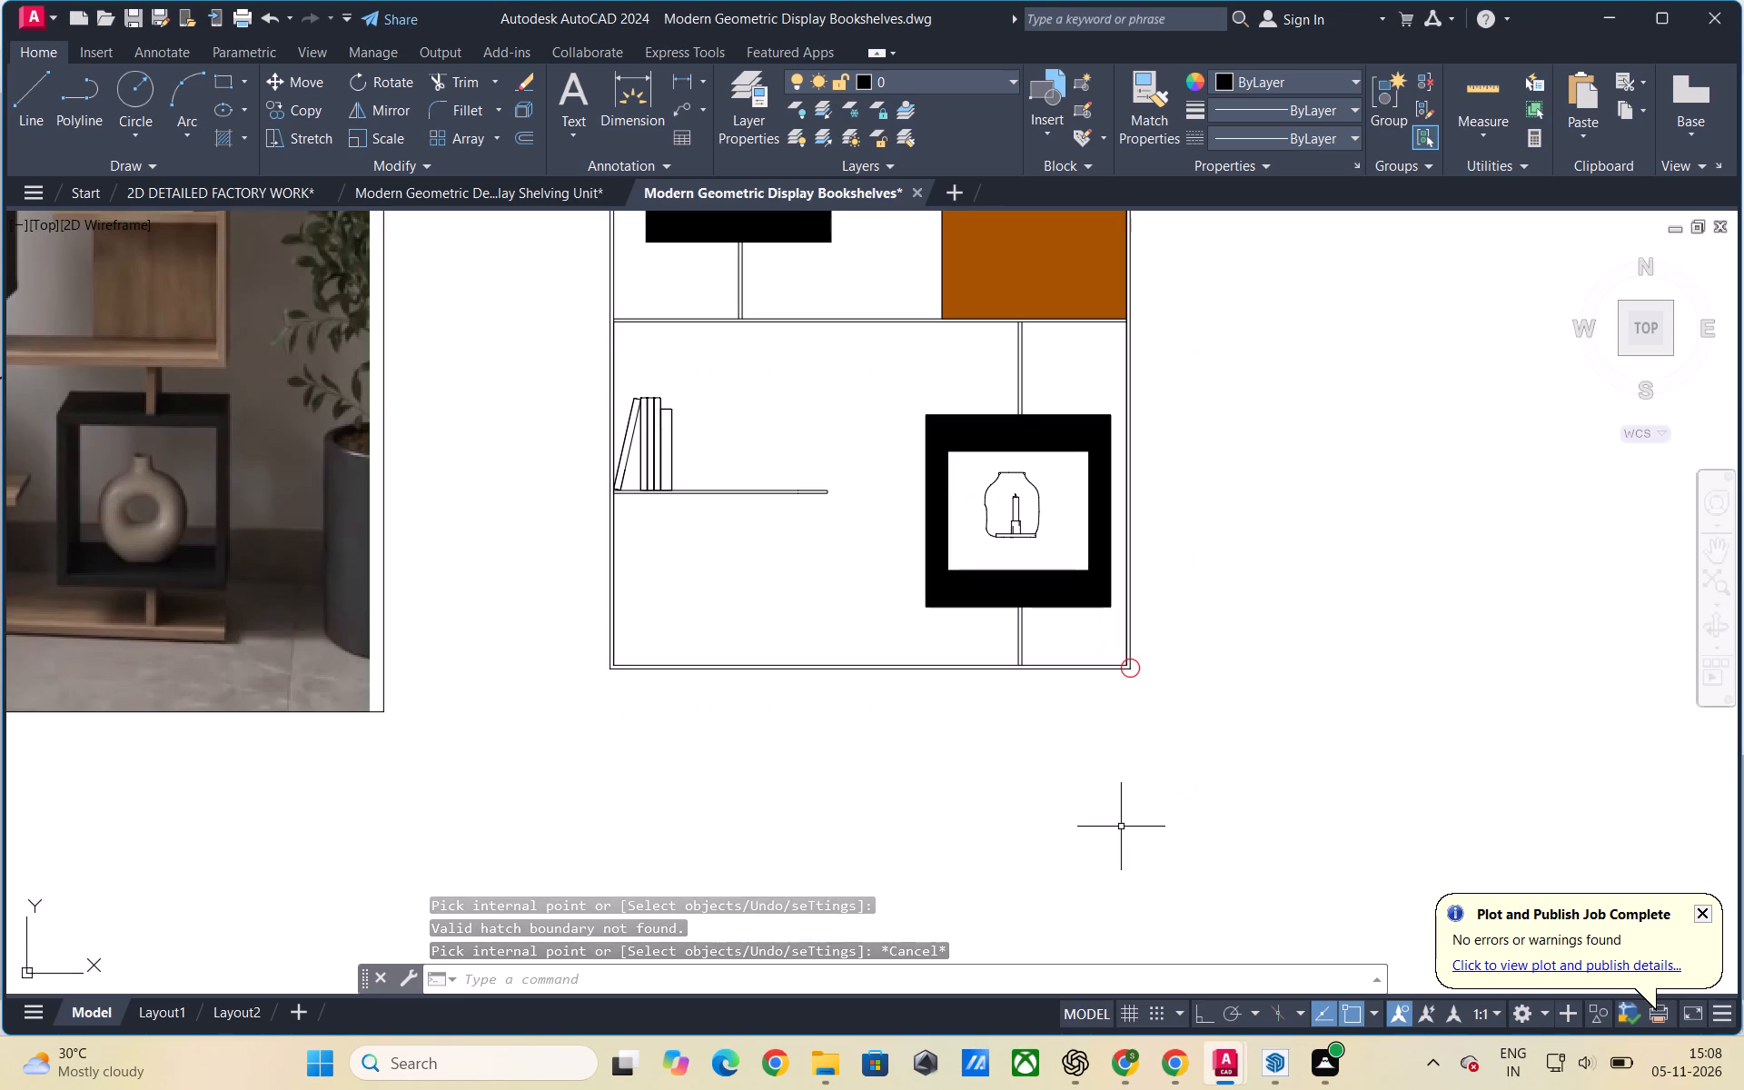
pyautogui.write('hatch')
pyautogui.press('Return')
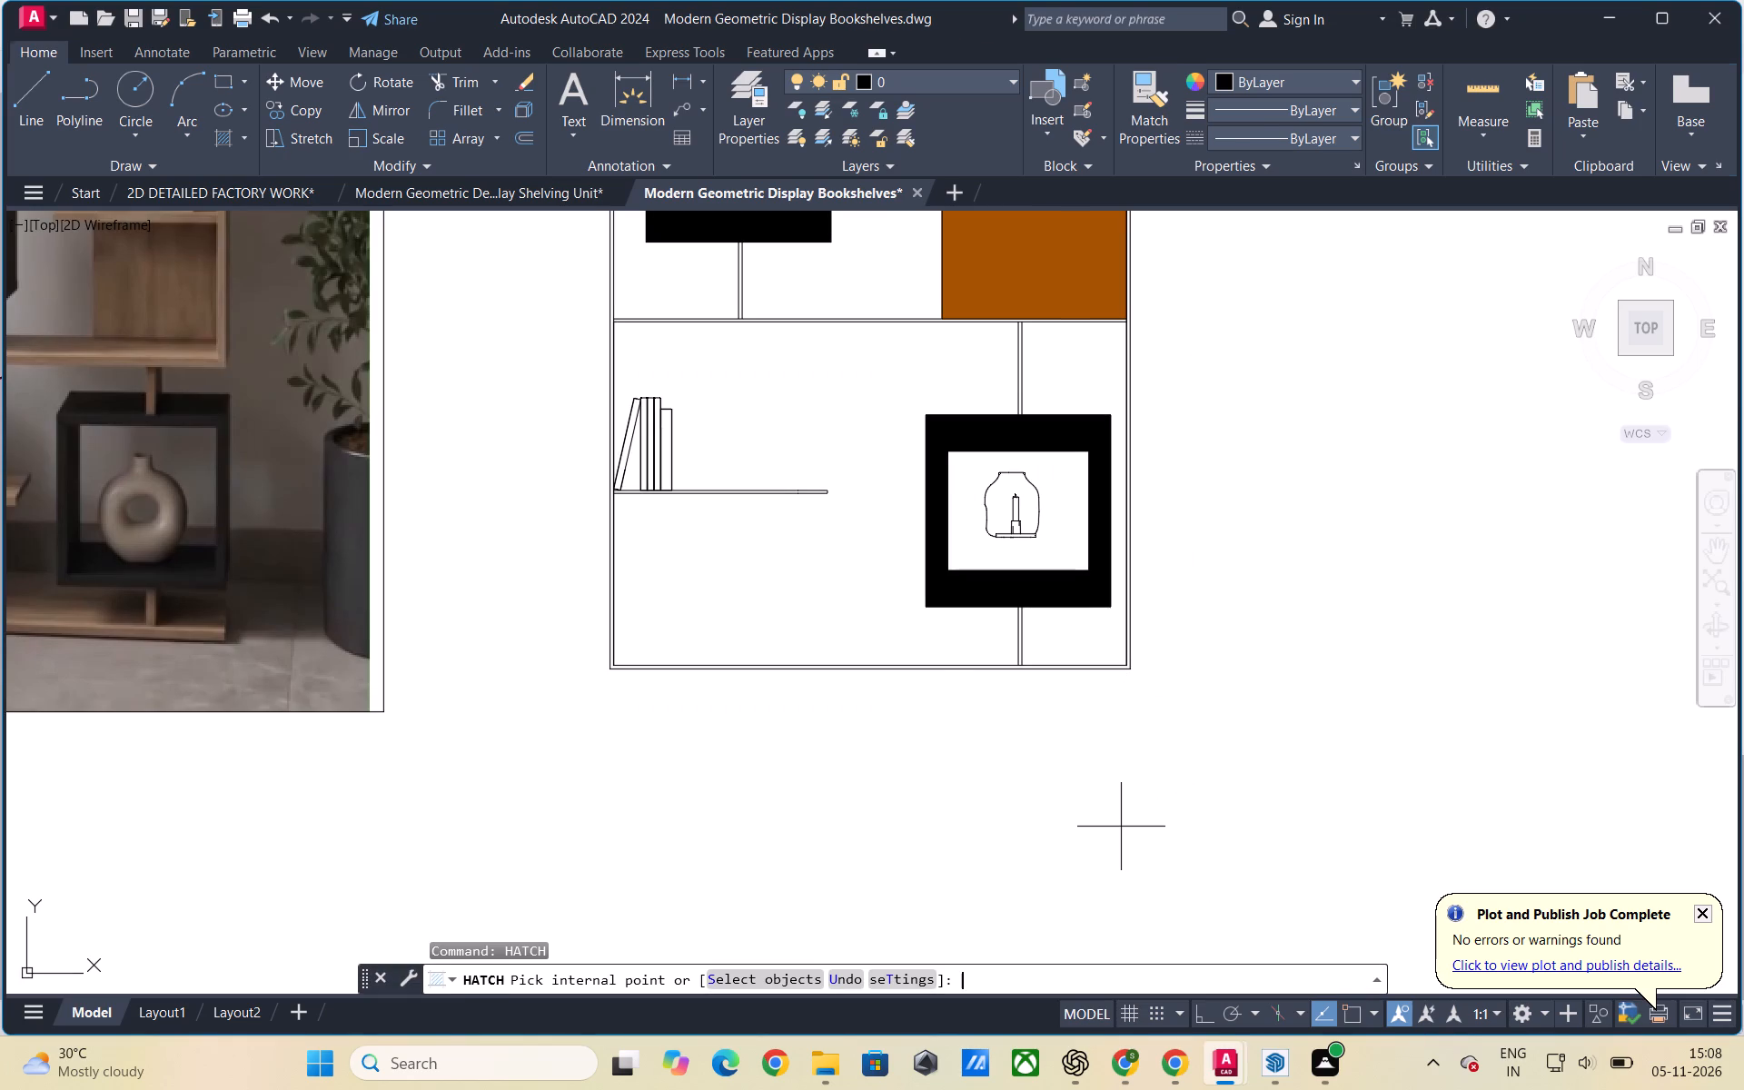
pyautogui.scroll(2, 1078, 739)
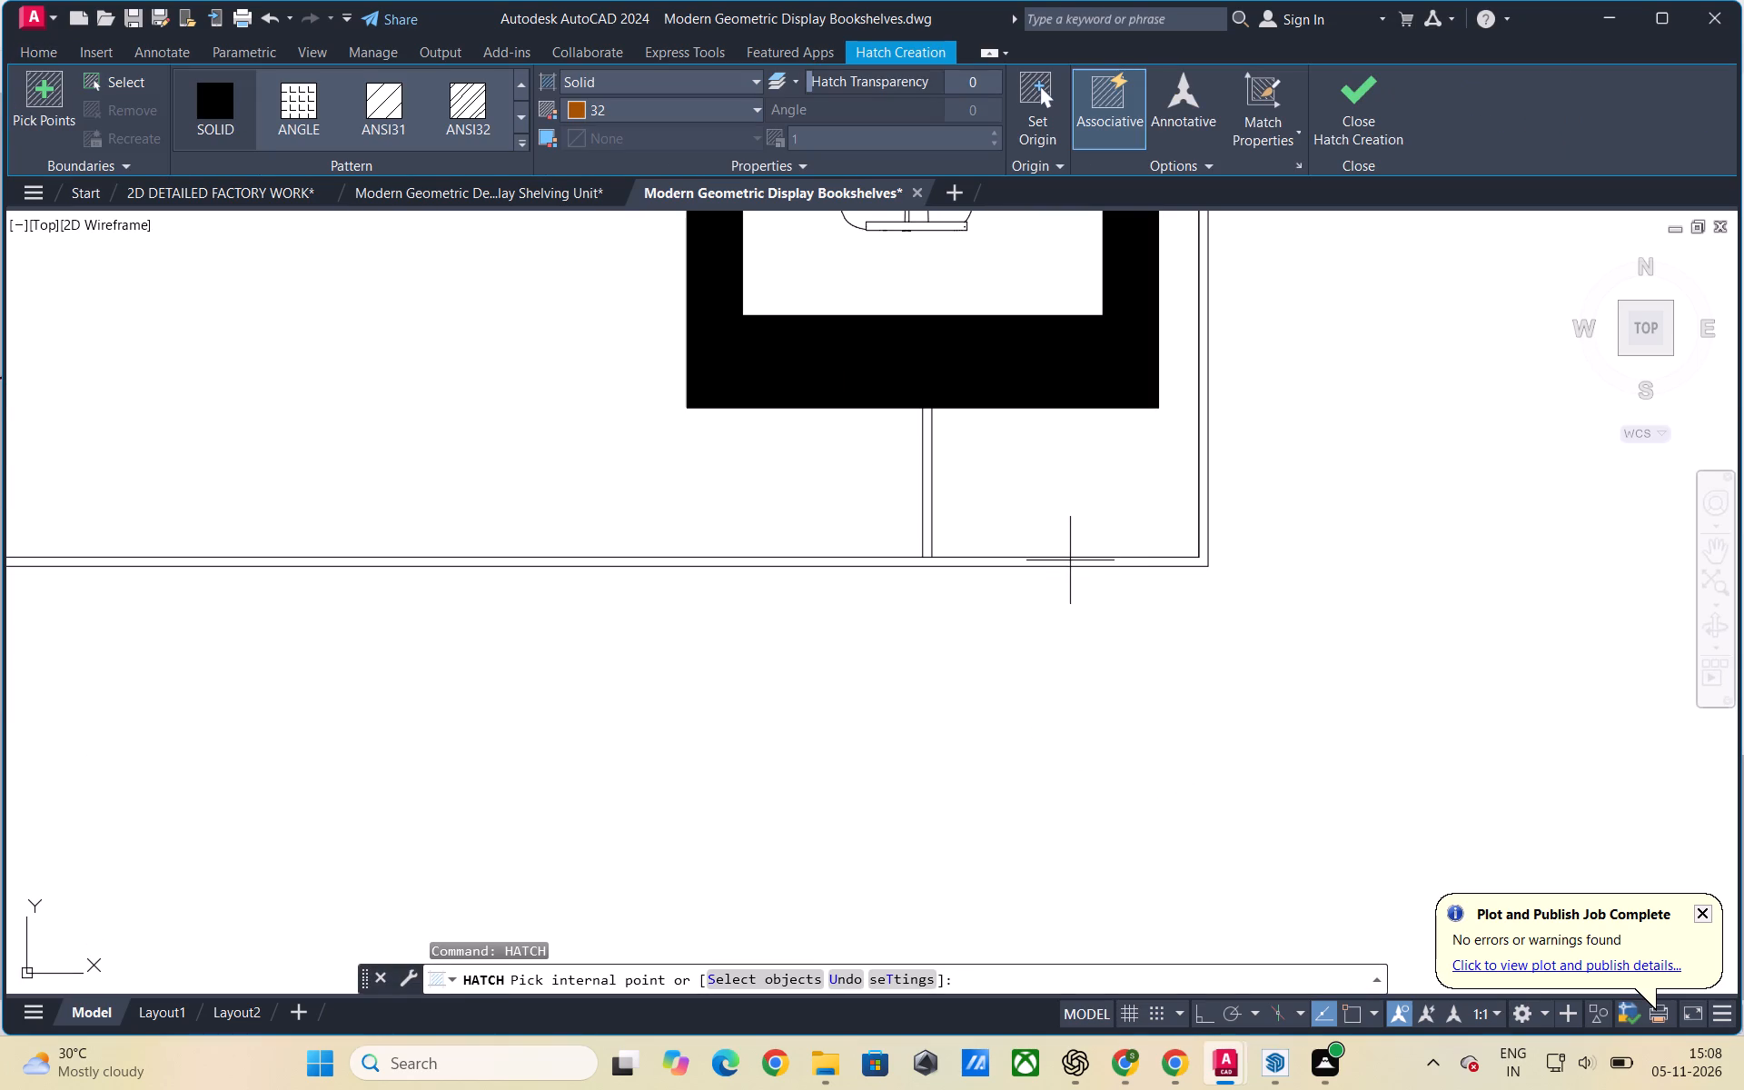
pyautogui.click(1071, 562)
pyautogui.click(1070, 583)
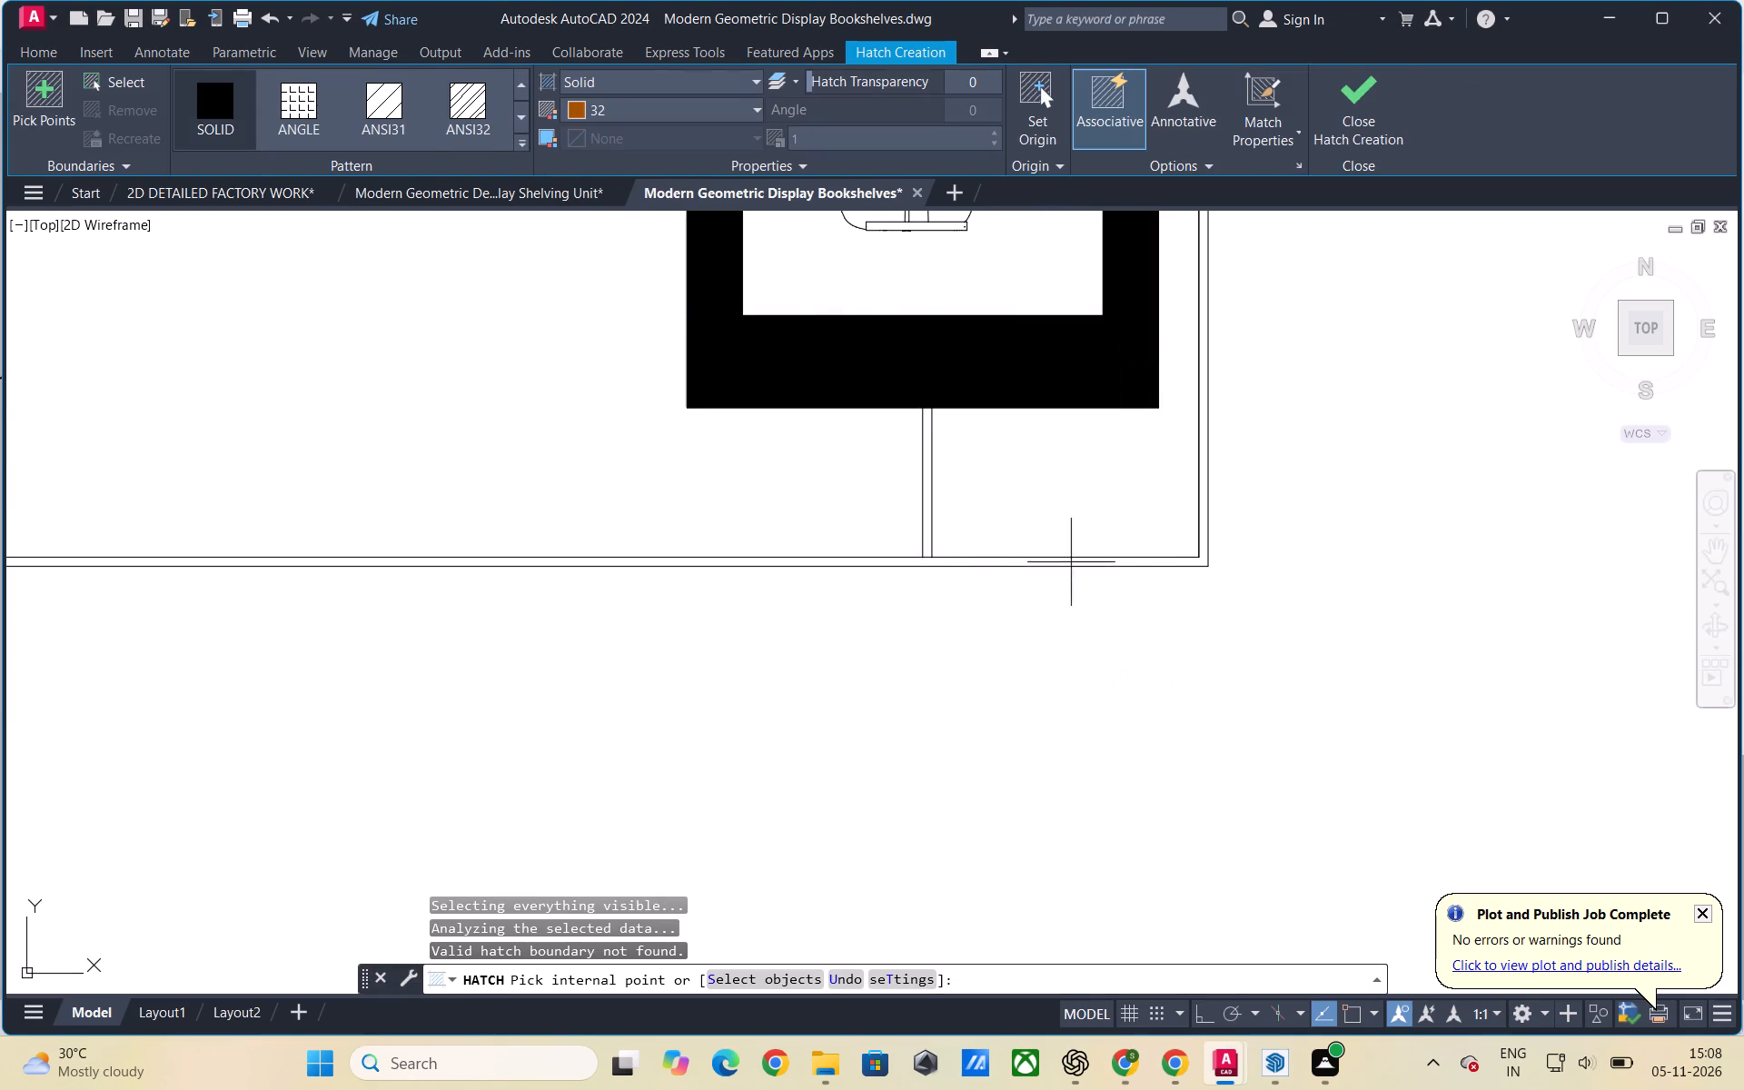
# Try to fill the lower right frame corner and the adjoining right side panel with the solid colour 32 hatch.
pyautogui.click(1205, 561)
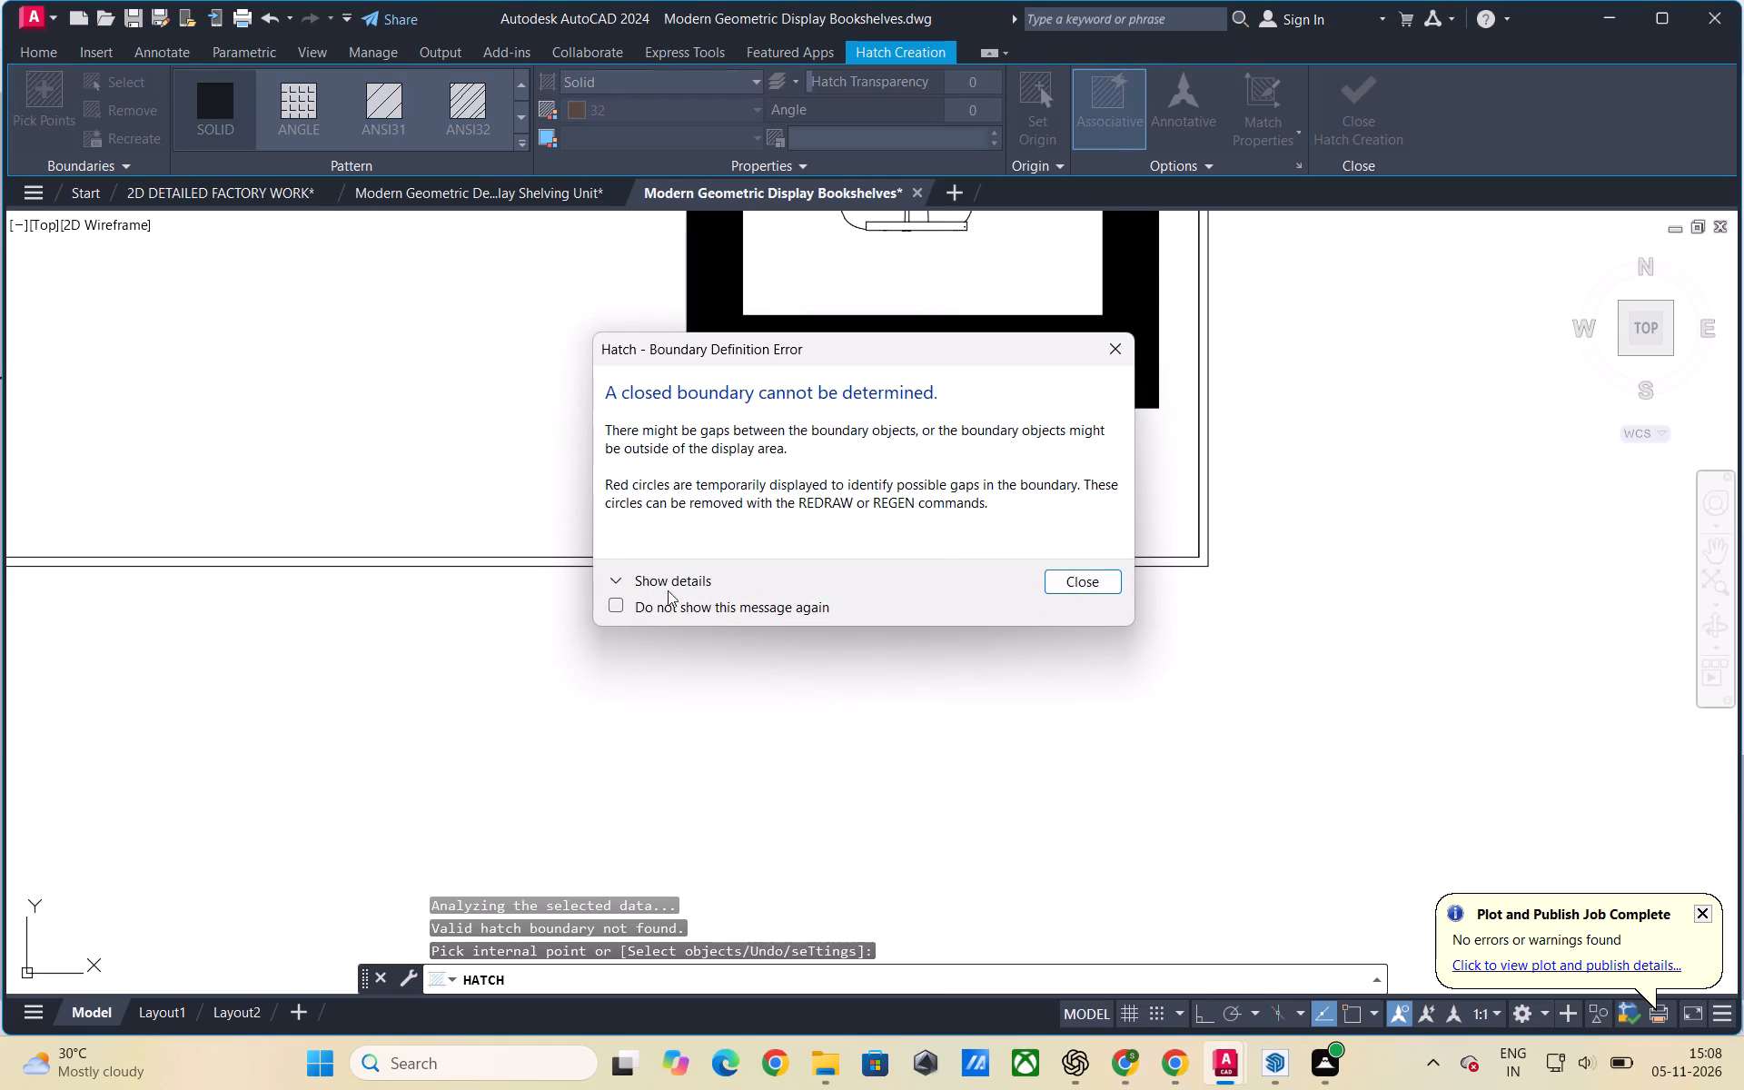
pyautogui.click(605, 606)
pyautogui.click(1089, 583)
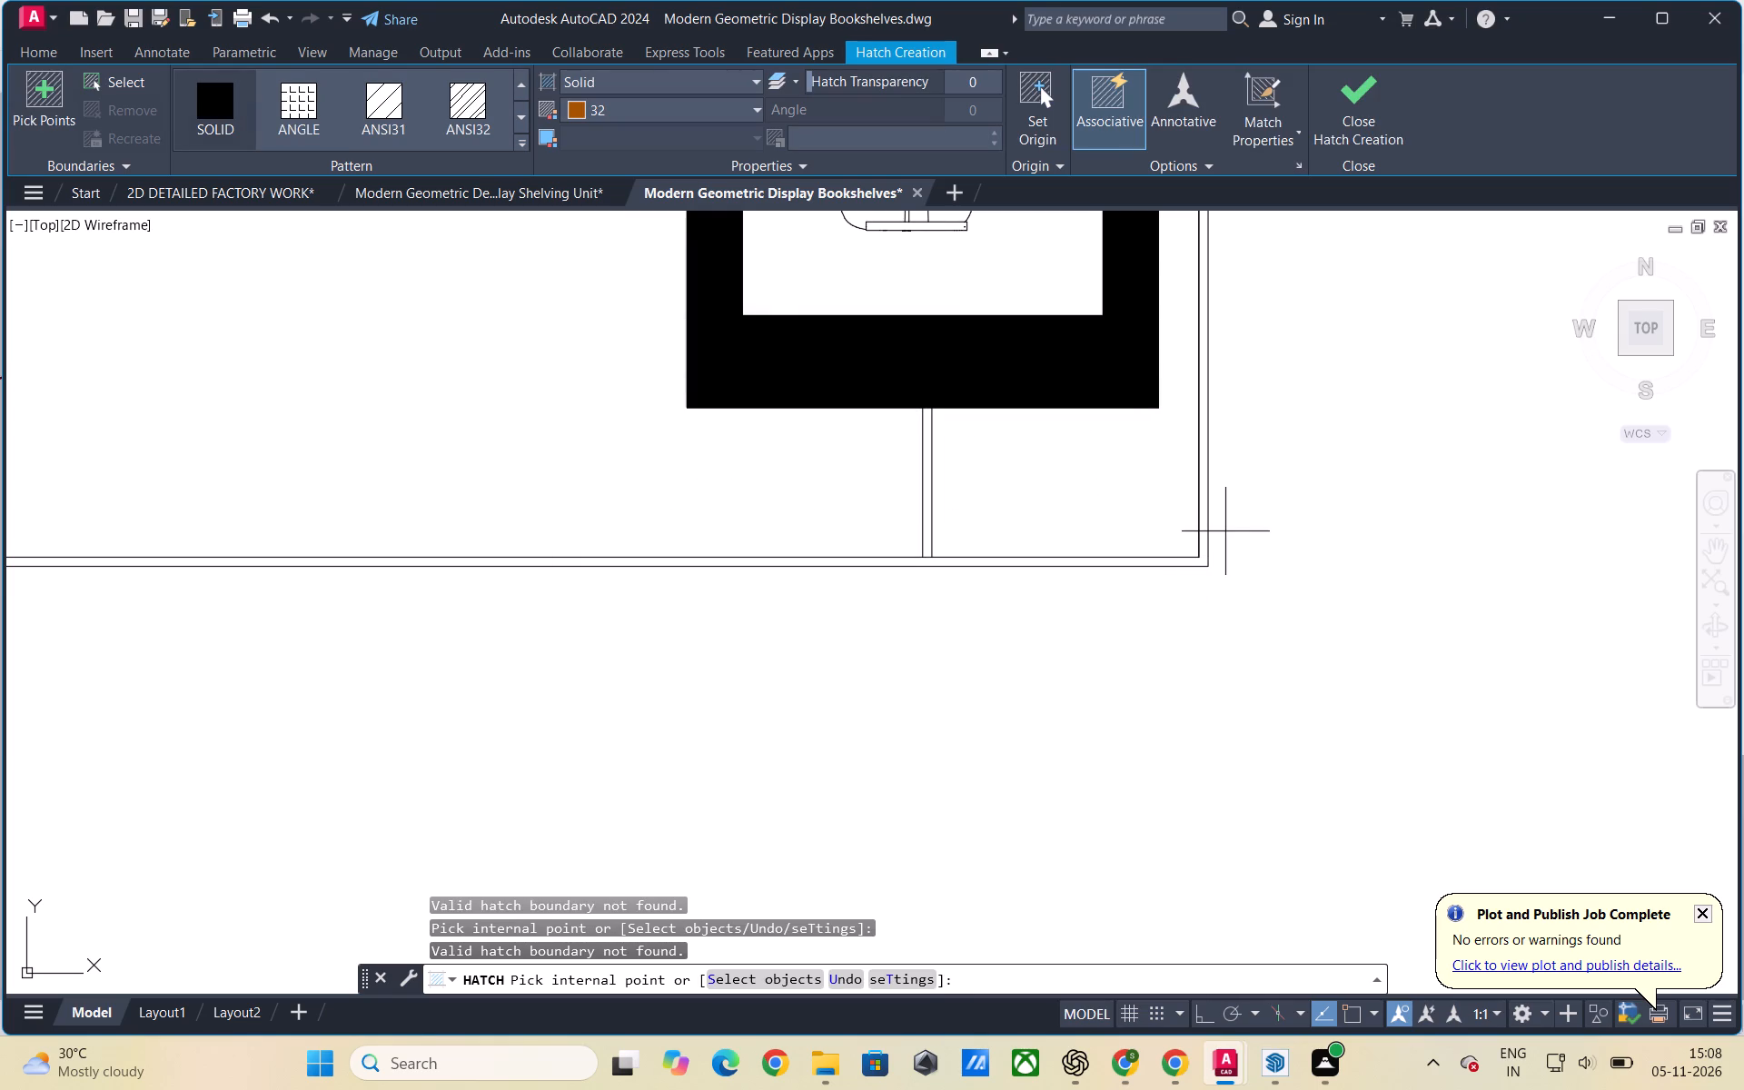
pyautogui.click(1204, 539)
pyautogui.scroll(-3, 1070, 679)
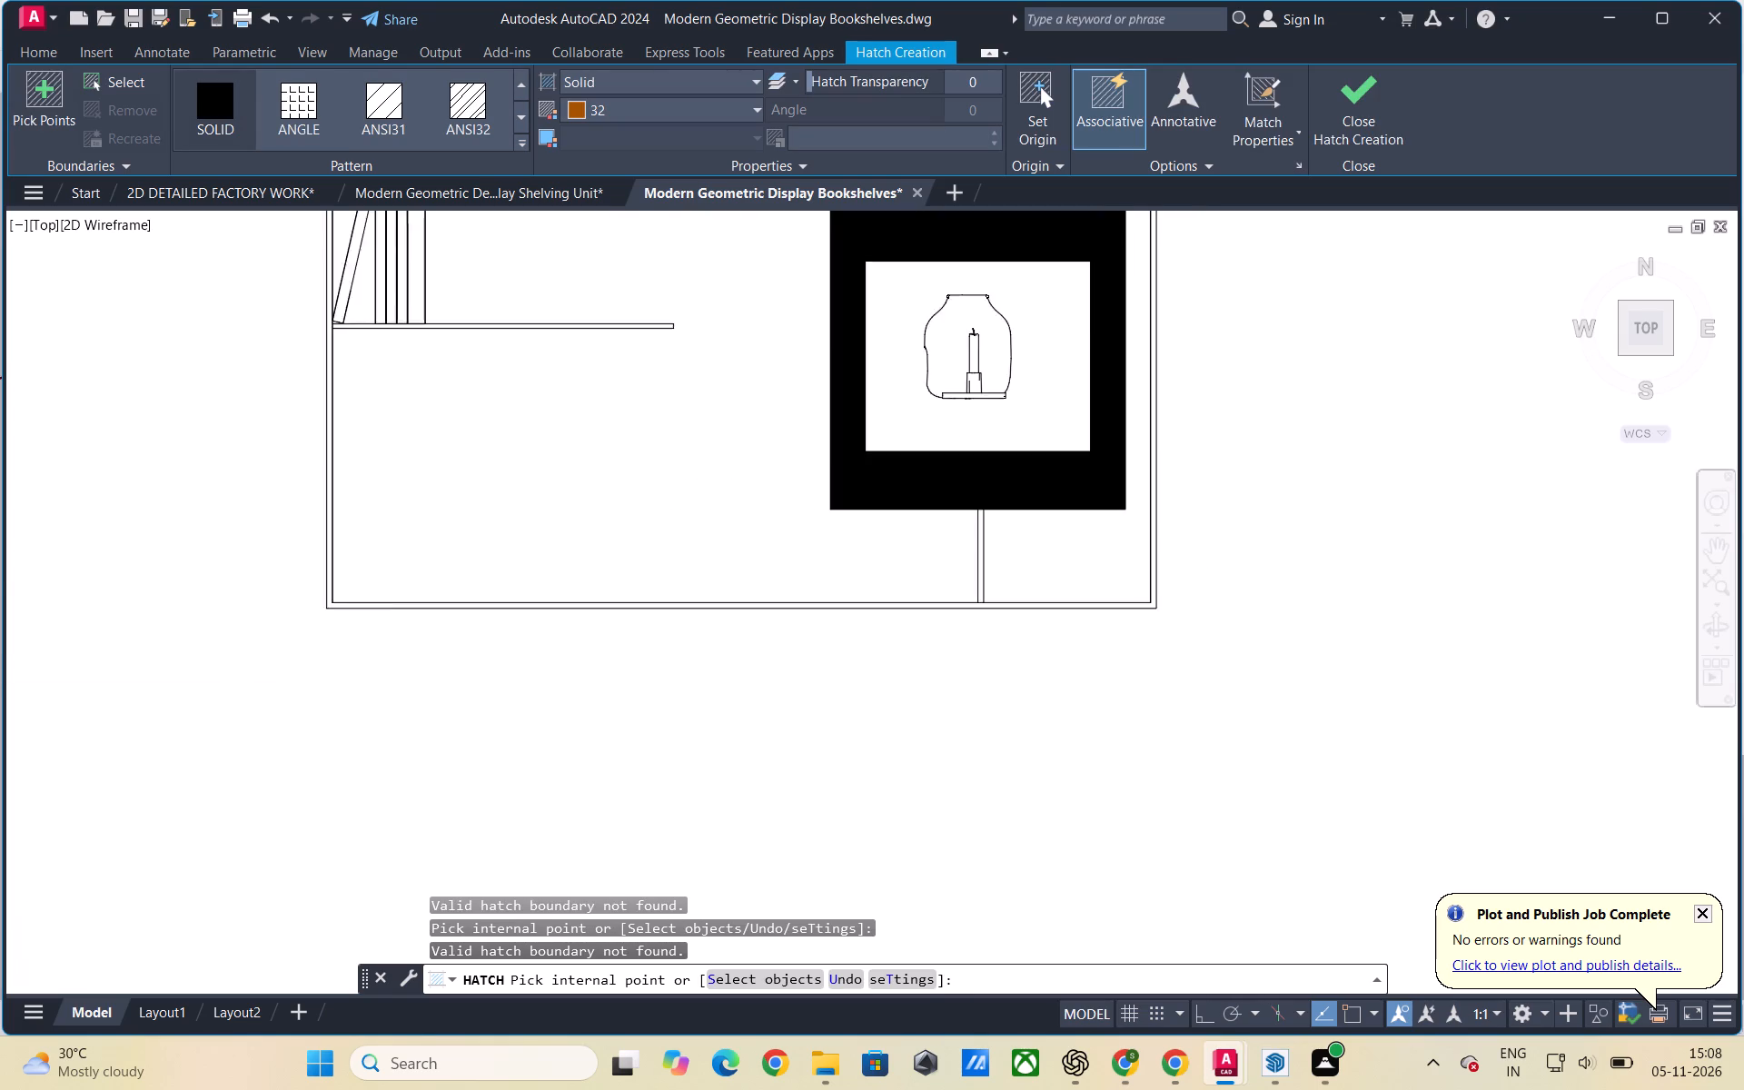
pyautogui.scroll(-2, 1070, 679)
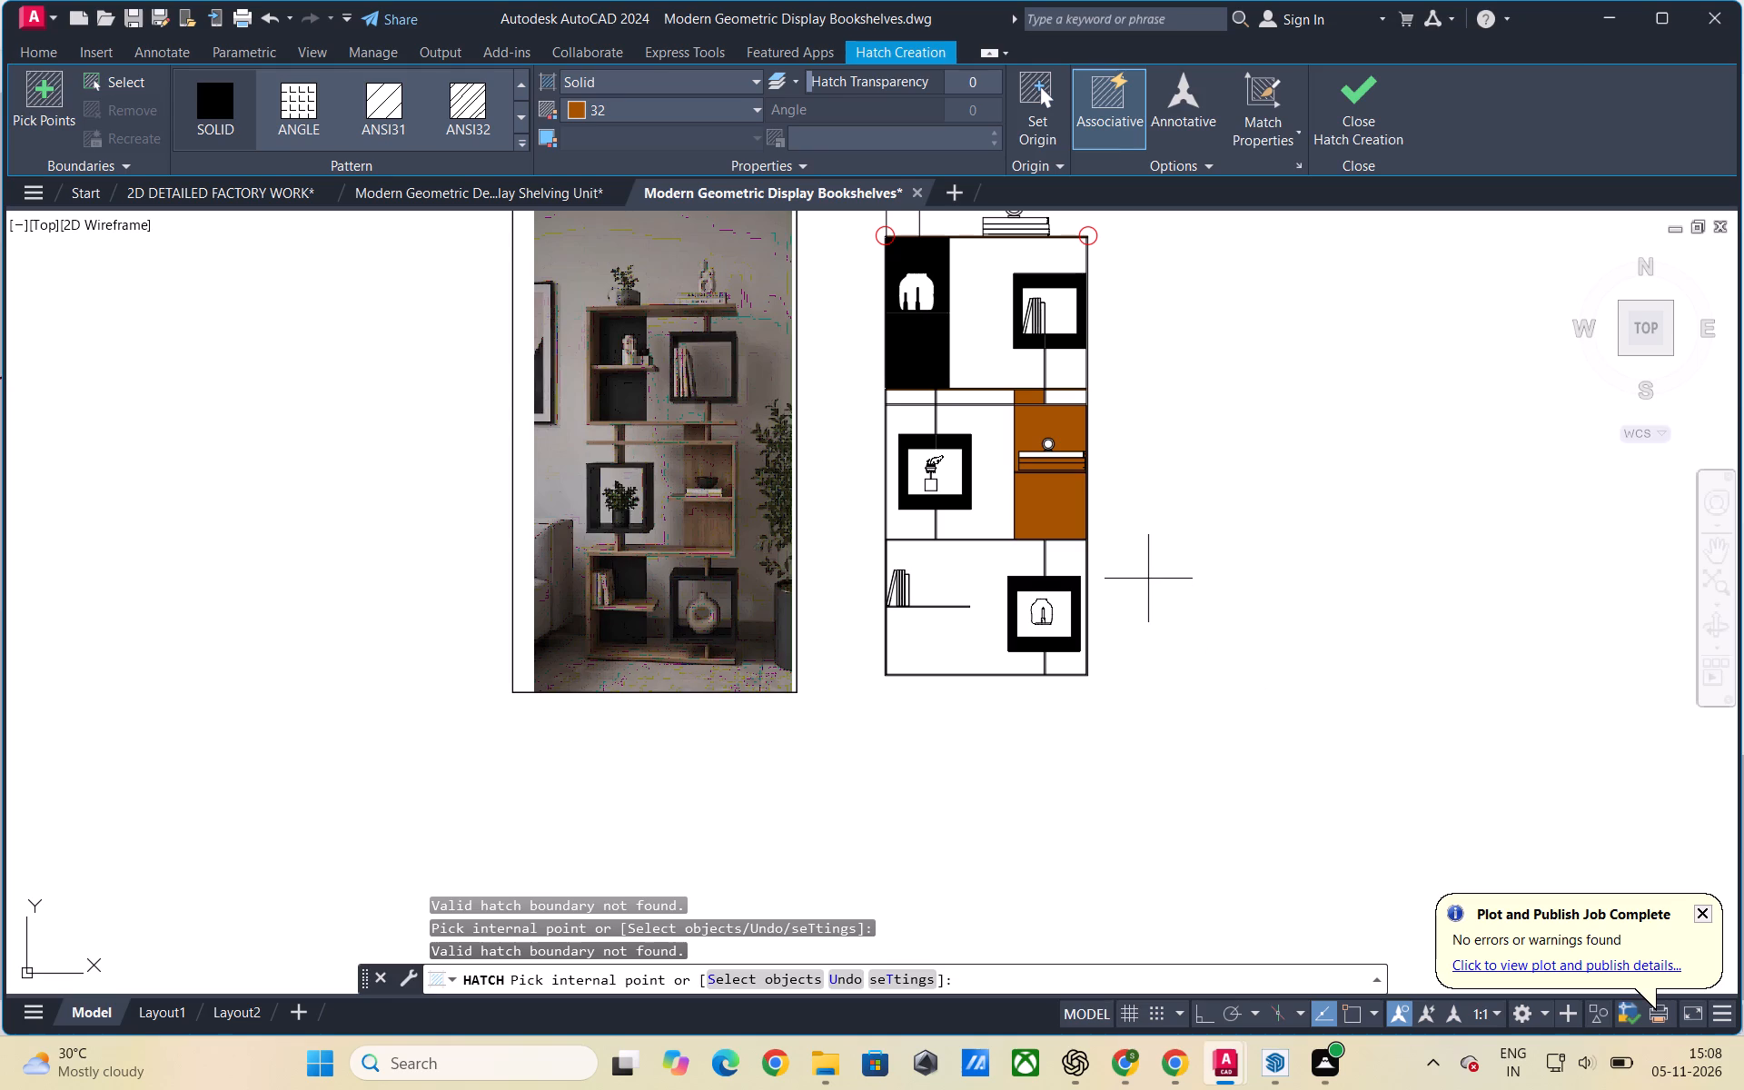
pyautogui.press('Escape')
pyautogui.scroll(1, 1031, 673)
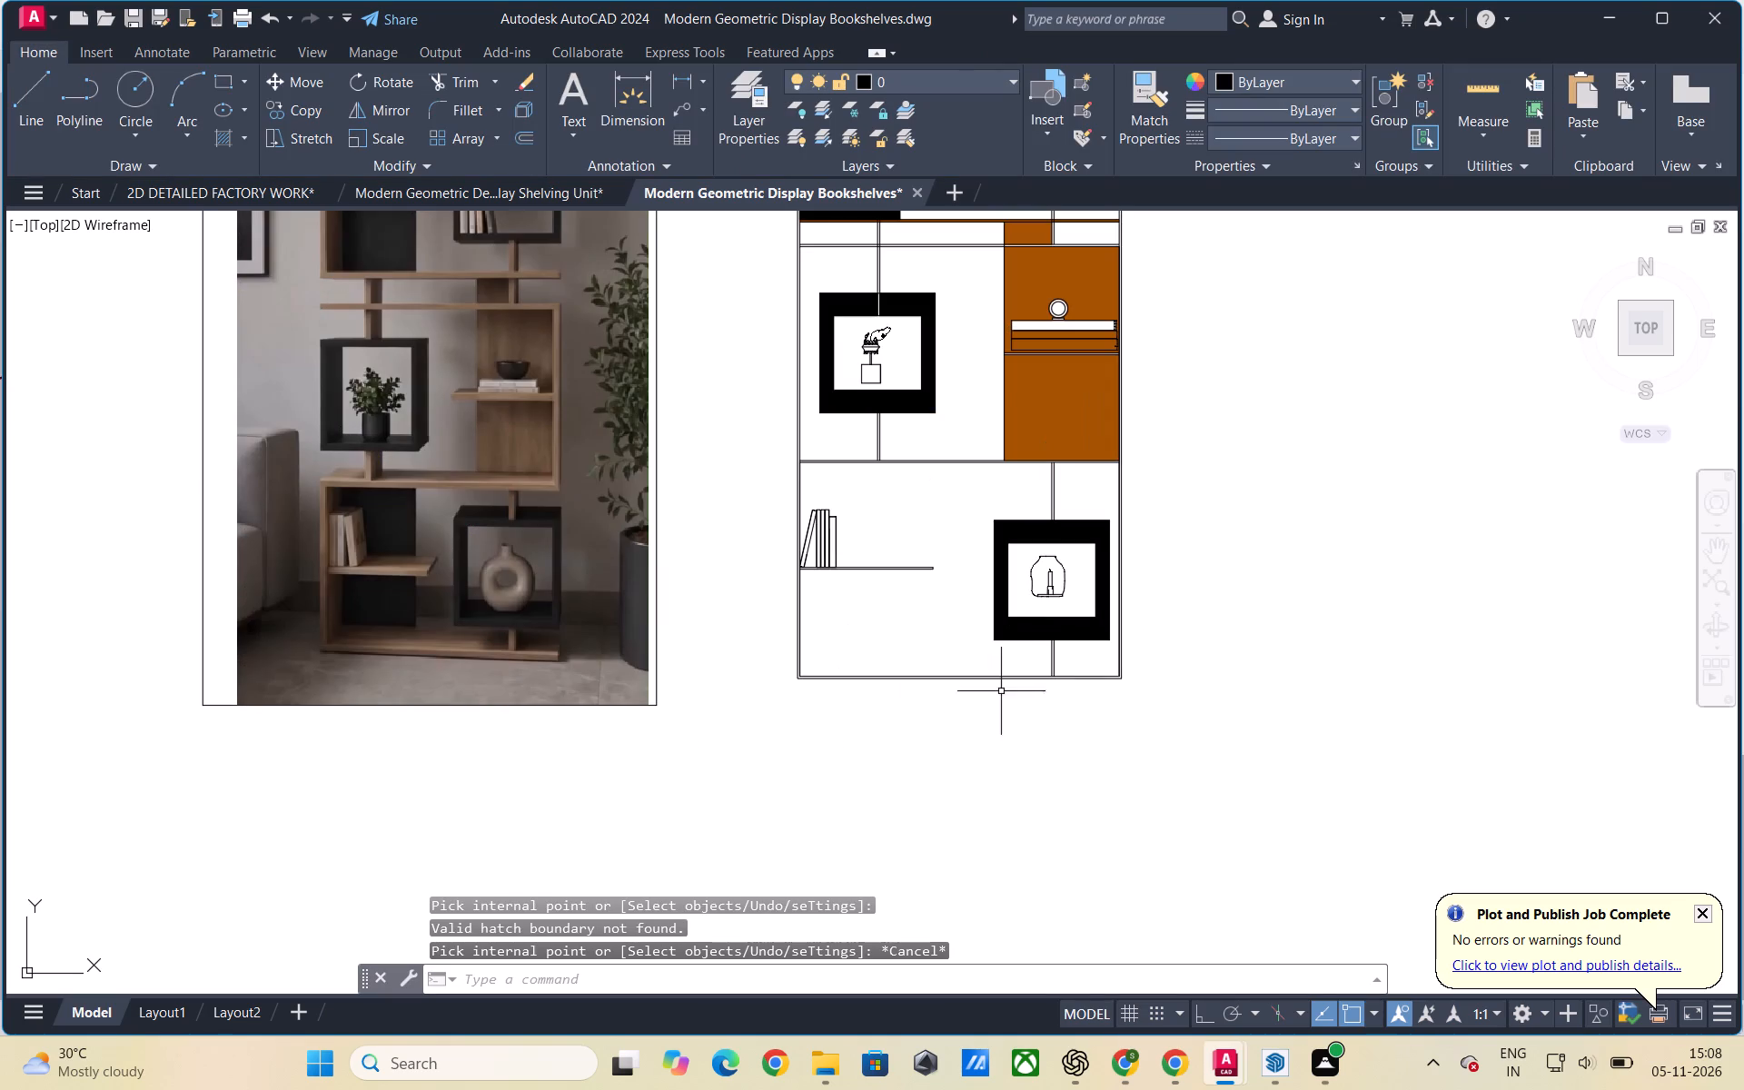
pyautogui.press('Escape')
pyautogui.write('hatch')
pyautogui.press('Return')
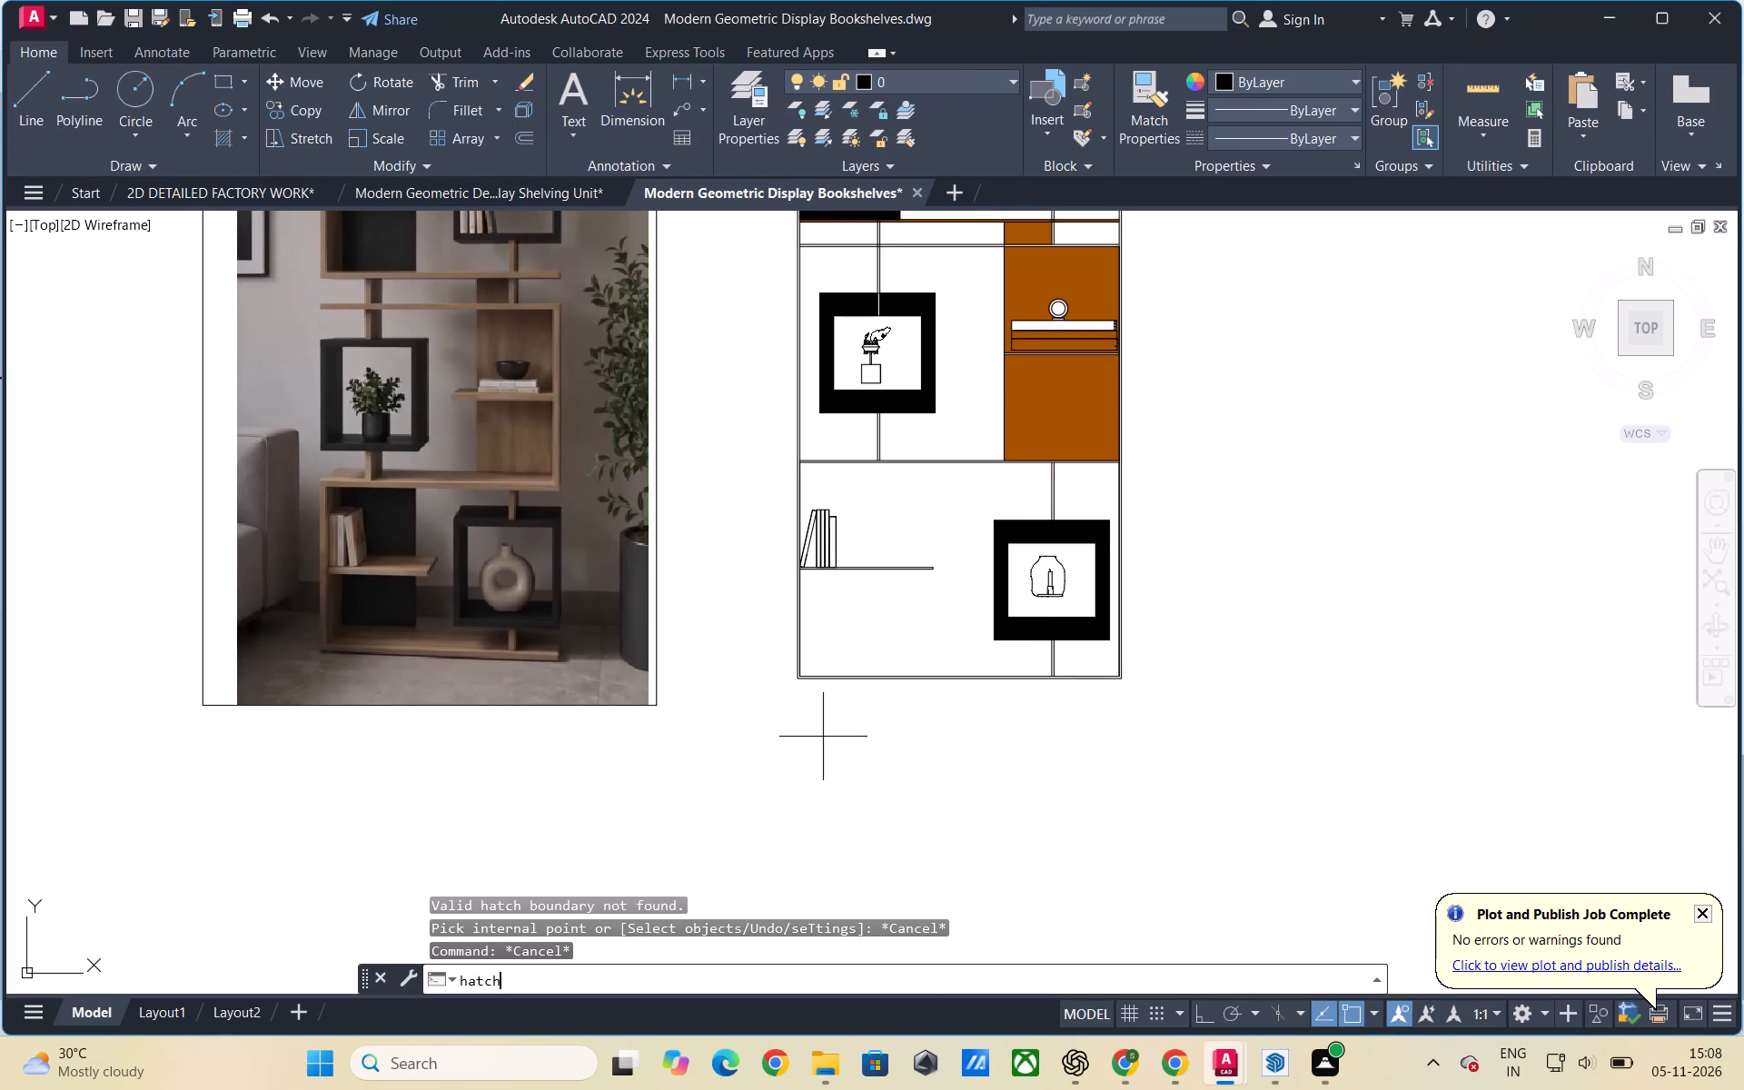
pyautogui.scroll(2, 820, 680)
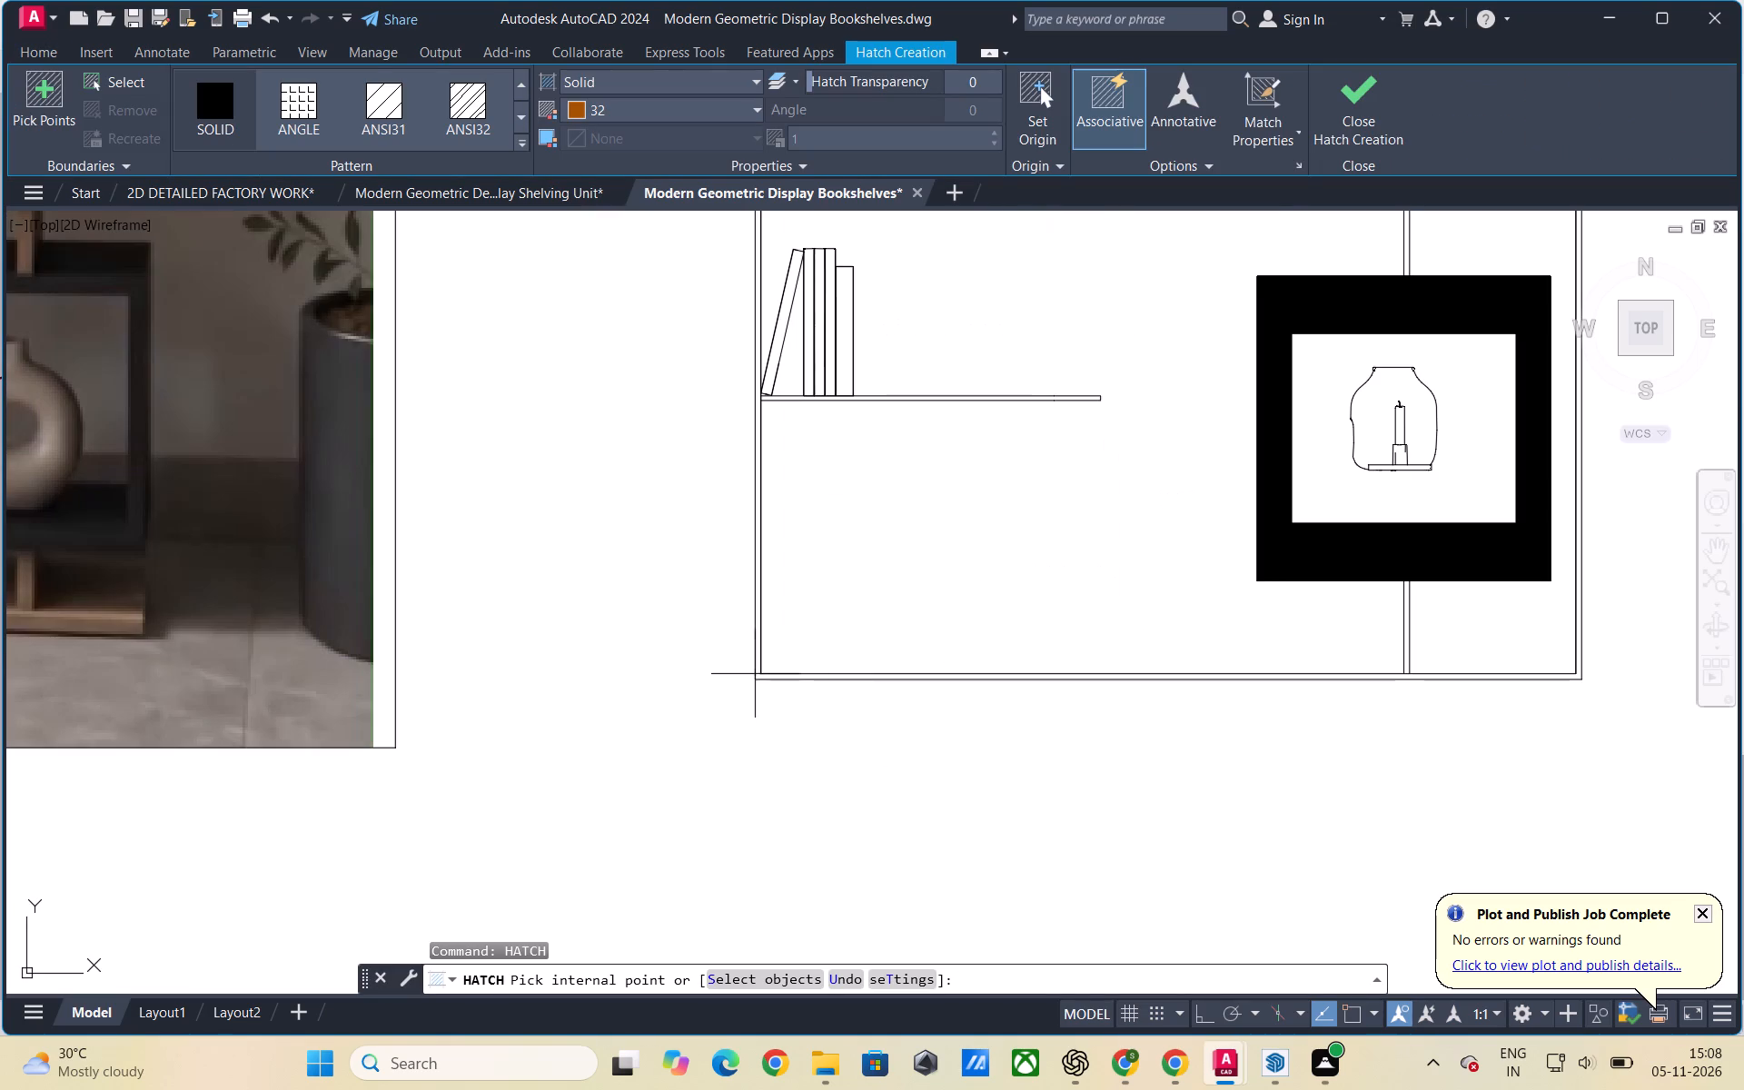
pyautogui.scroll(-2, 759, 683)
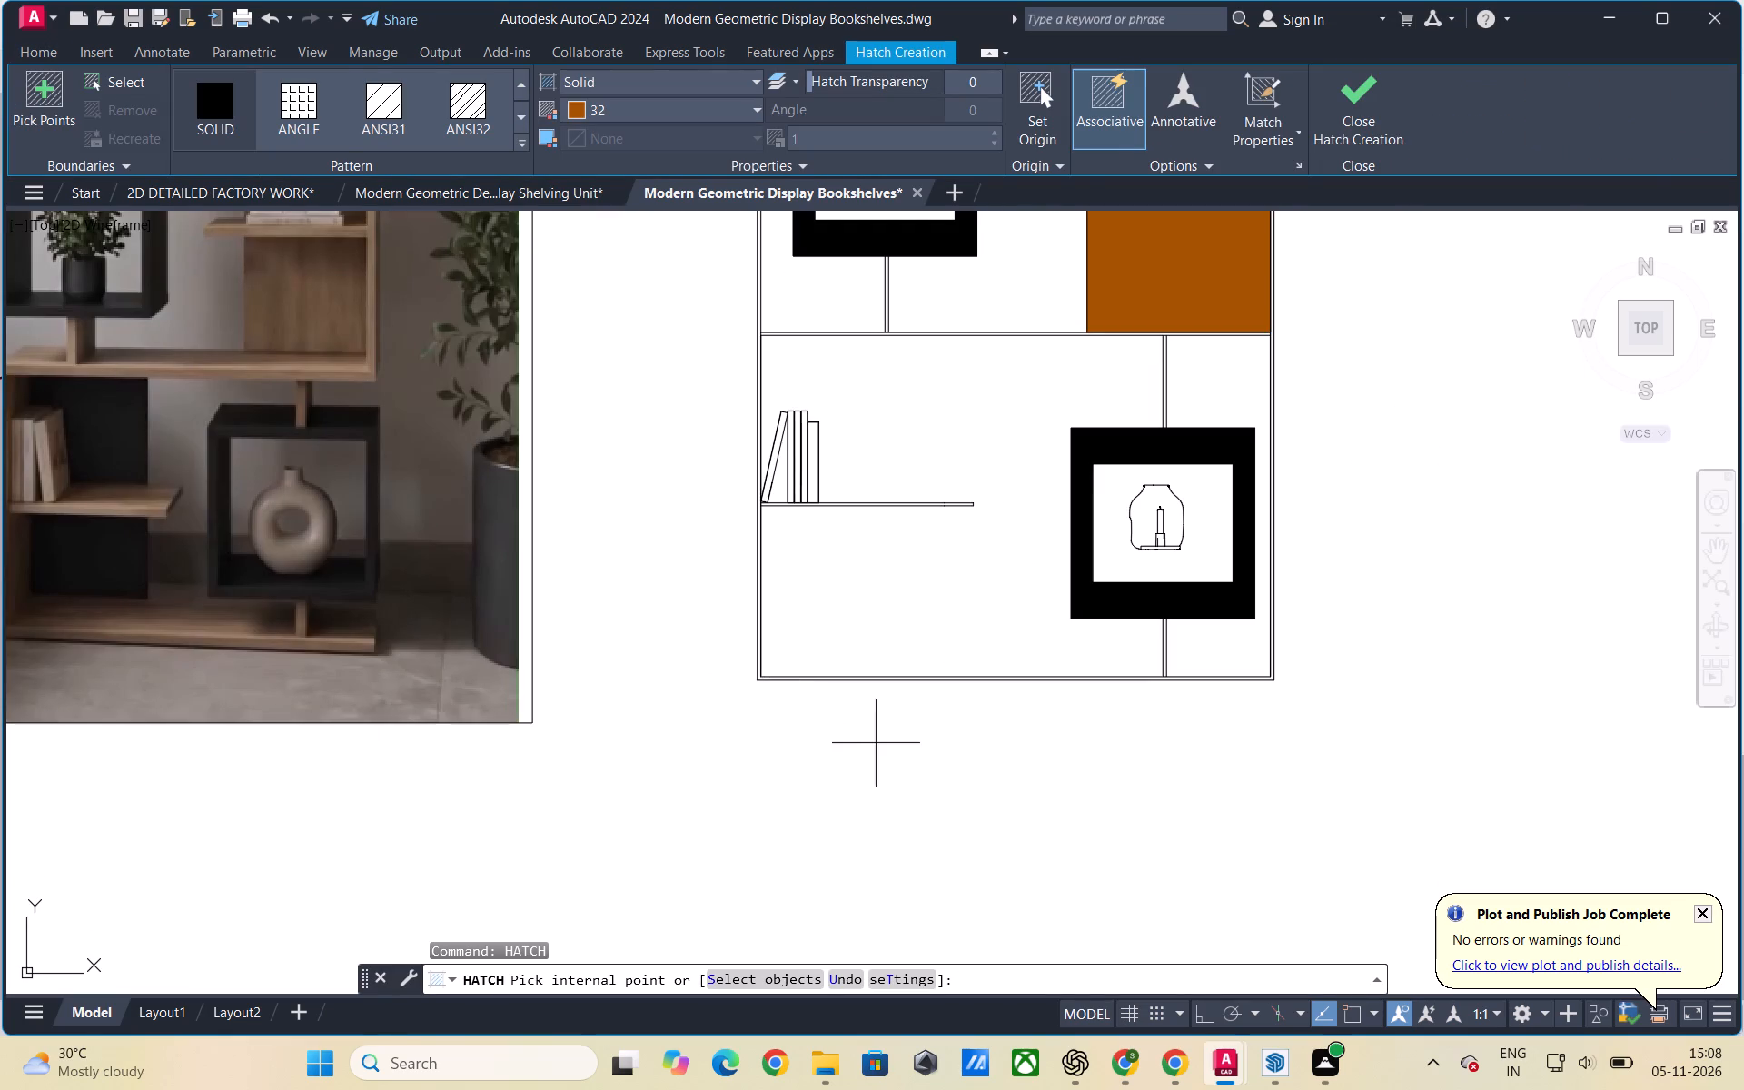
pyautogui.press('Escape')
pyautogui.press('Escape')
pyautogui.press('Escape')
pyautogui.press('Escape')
# Extend the bottom board's upper line at both ends to the outer side lines of the bookshelf frame.
pyautogui.write('ex')
pyautogui.press('space')
pyautogui.press('space')
pyautogui.click(780, 679)
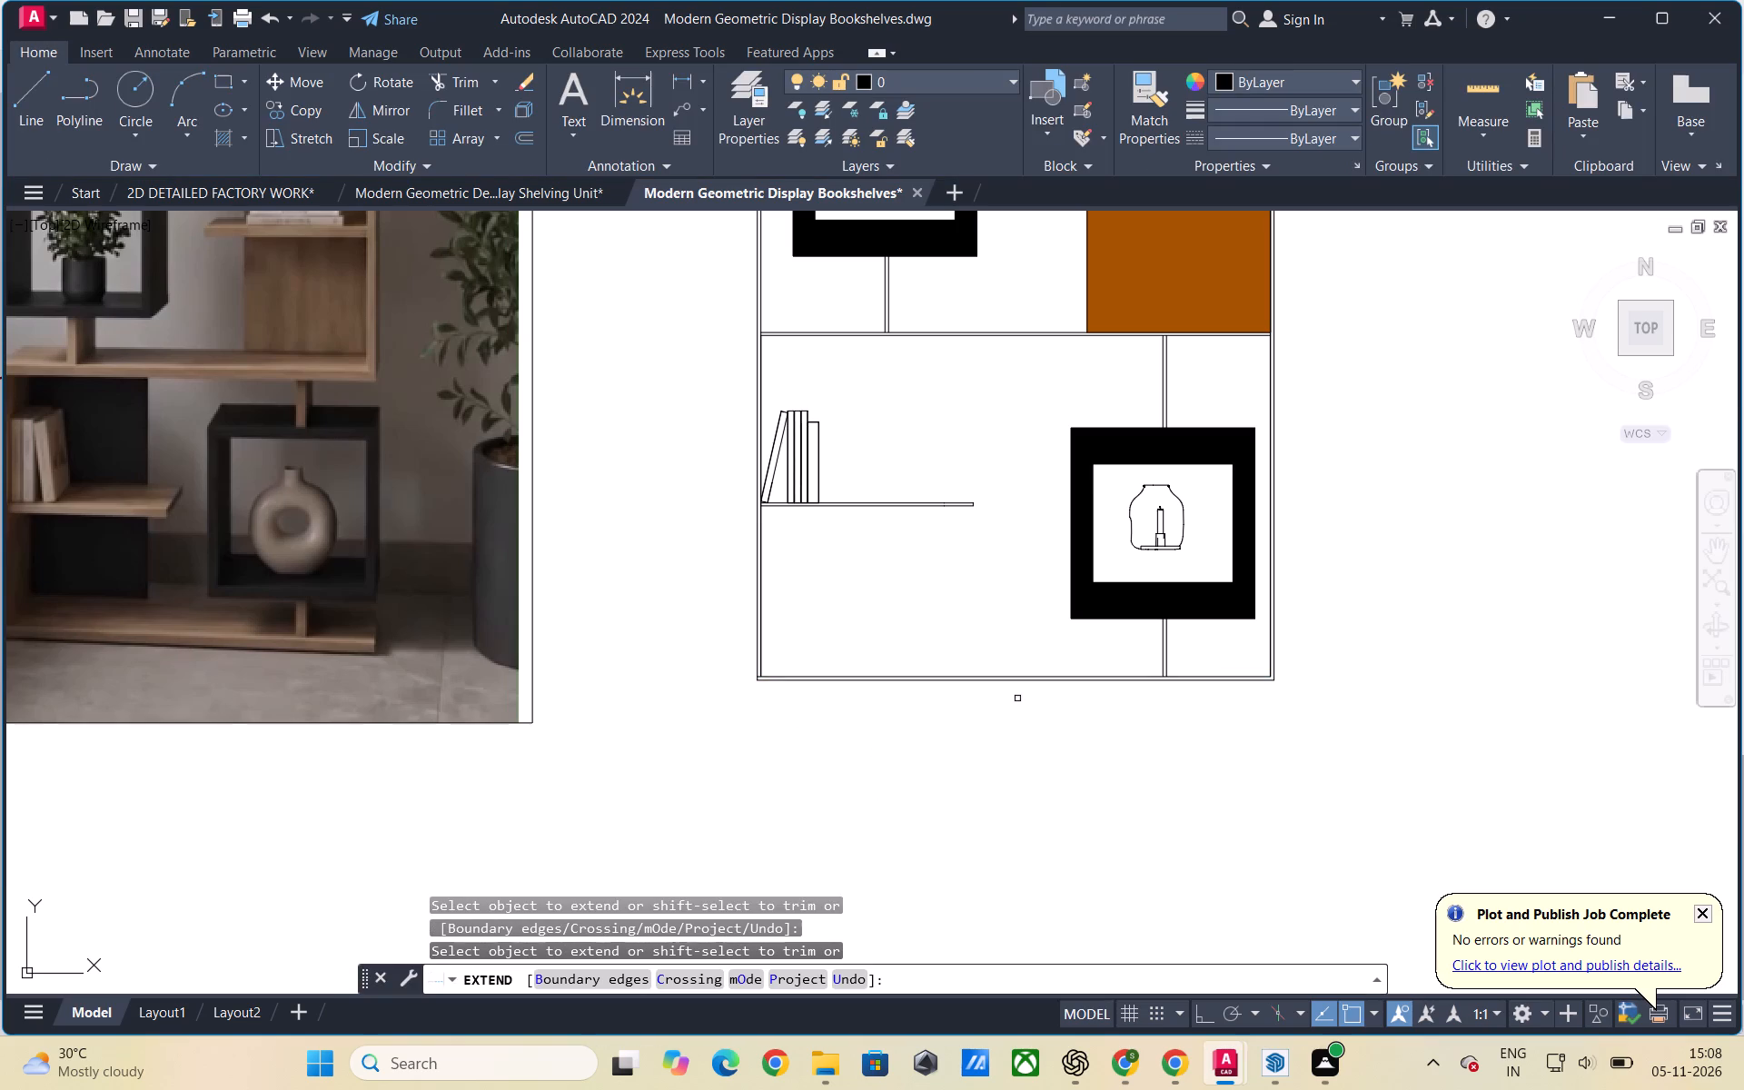
pyautogui.click(1257, 679)
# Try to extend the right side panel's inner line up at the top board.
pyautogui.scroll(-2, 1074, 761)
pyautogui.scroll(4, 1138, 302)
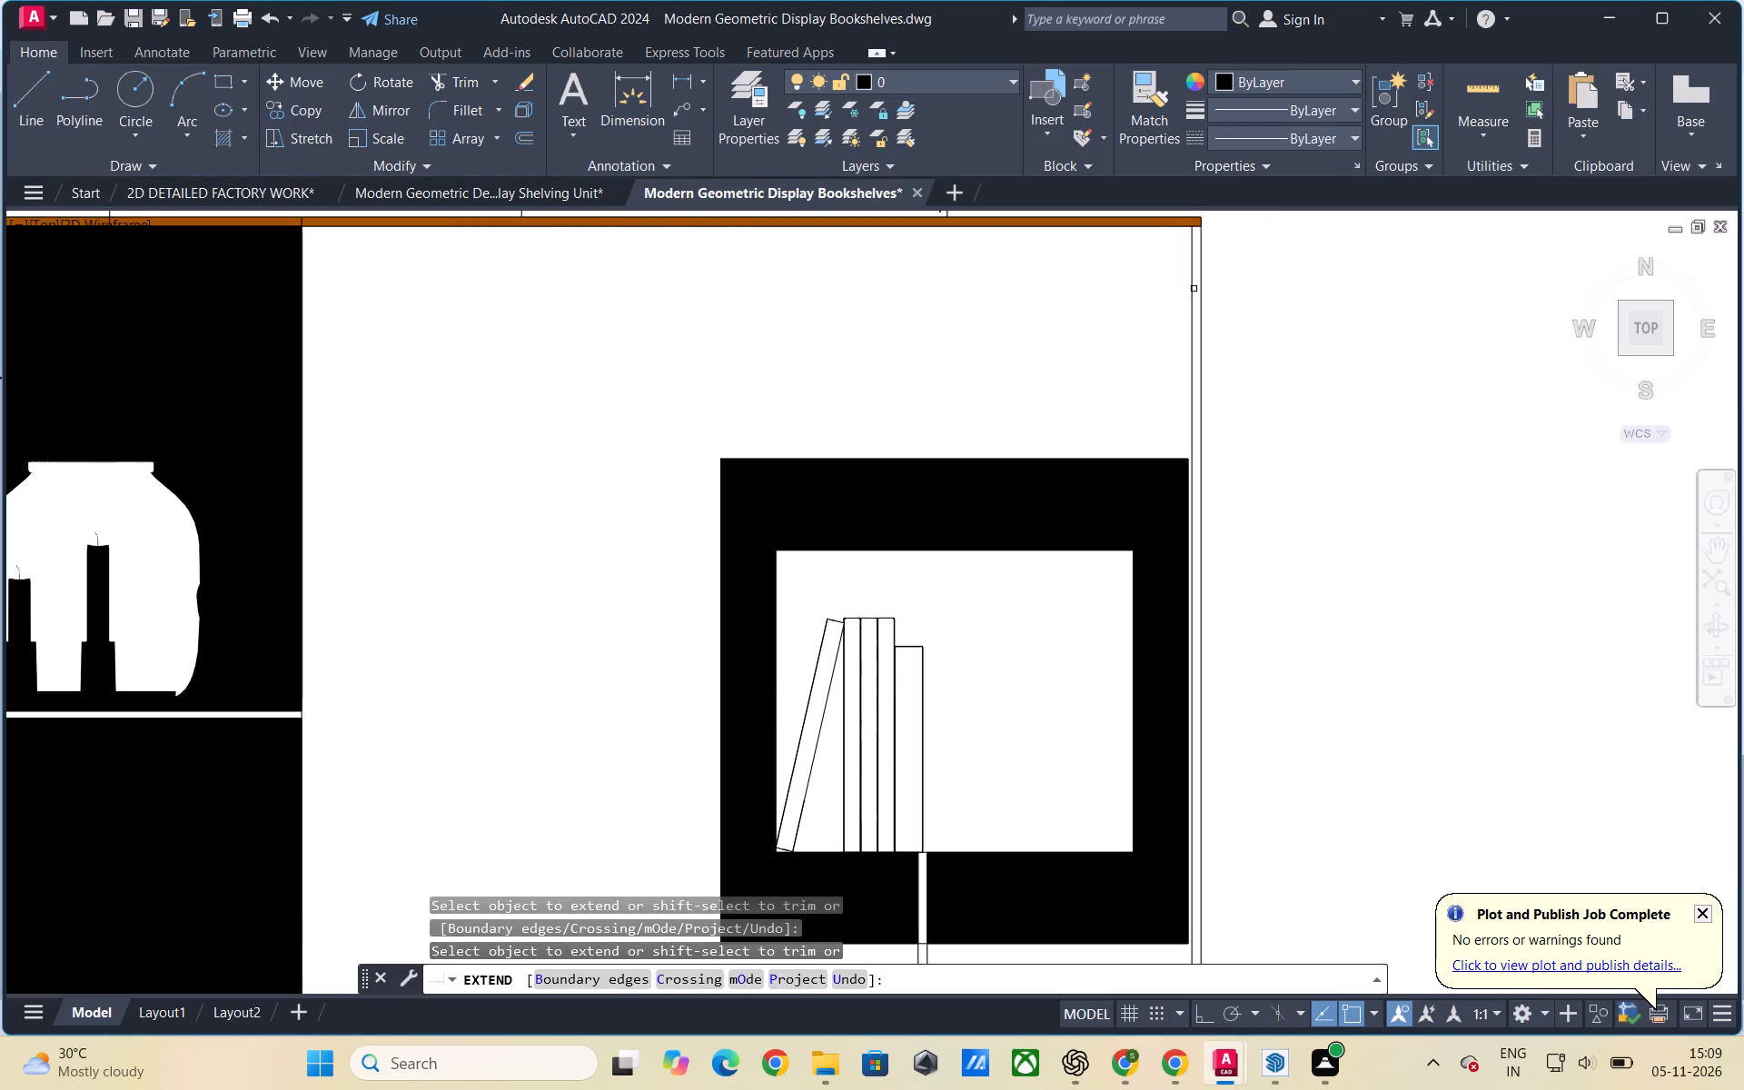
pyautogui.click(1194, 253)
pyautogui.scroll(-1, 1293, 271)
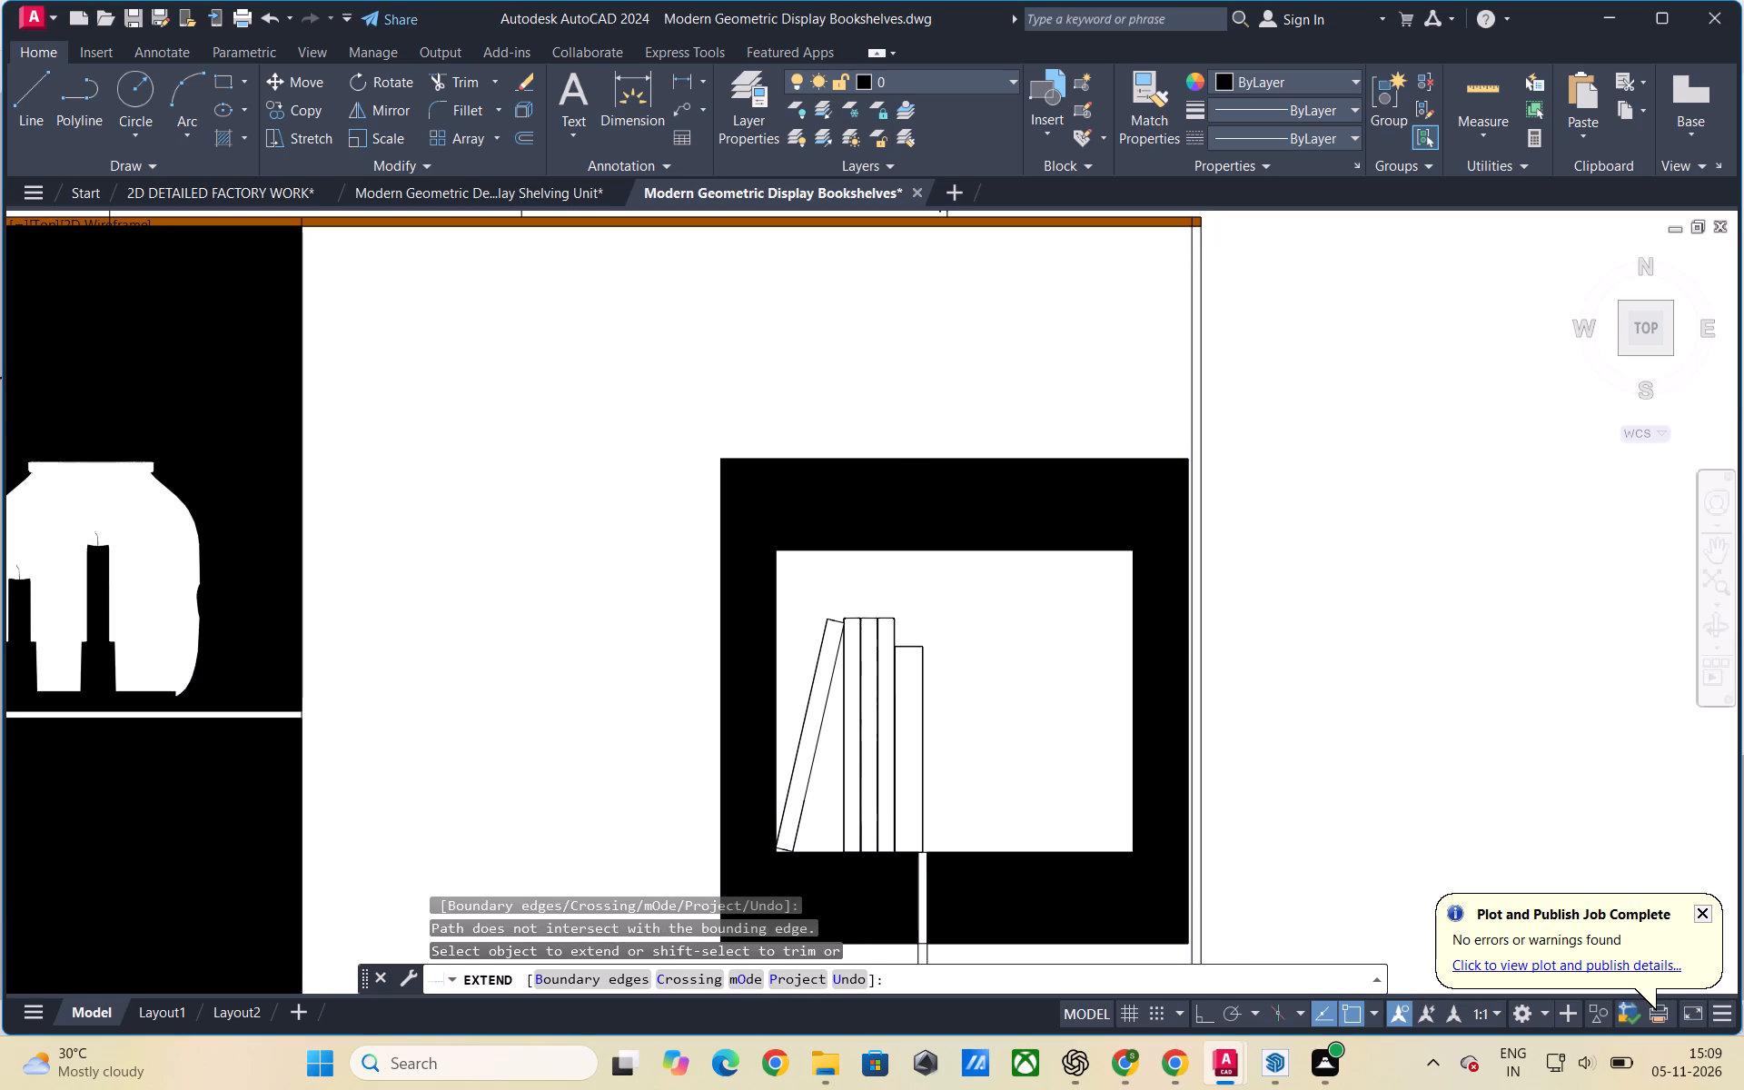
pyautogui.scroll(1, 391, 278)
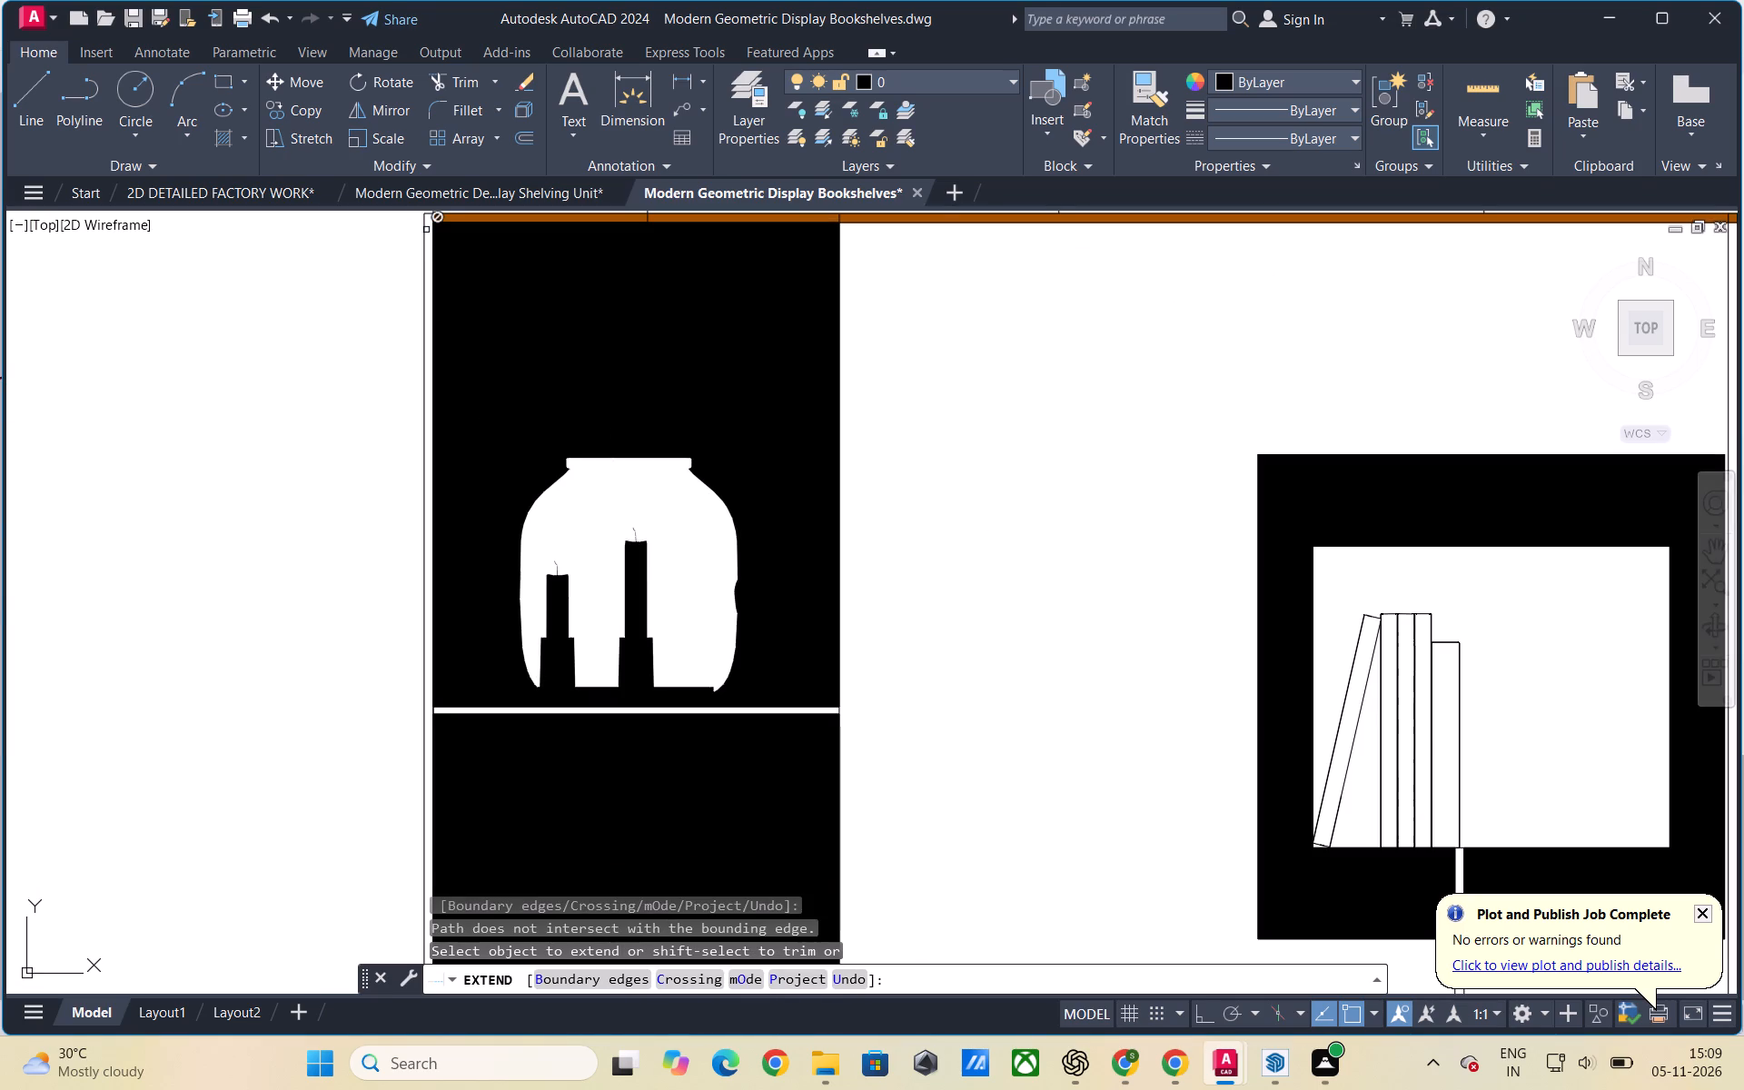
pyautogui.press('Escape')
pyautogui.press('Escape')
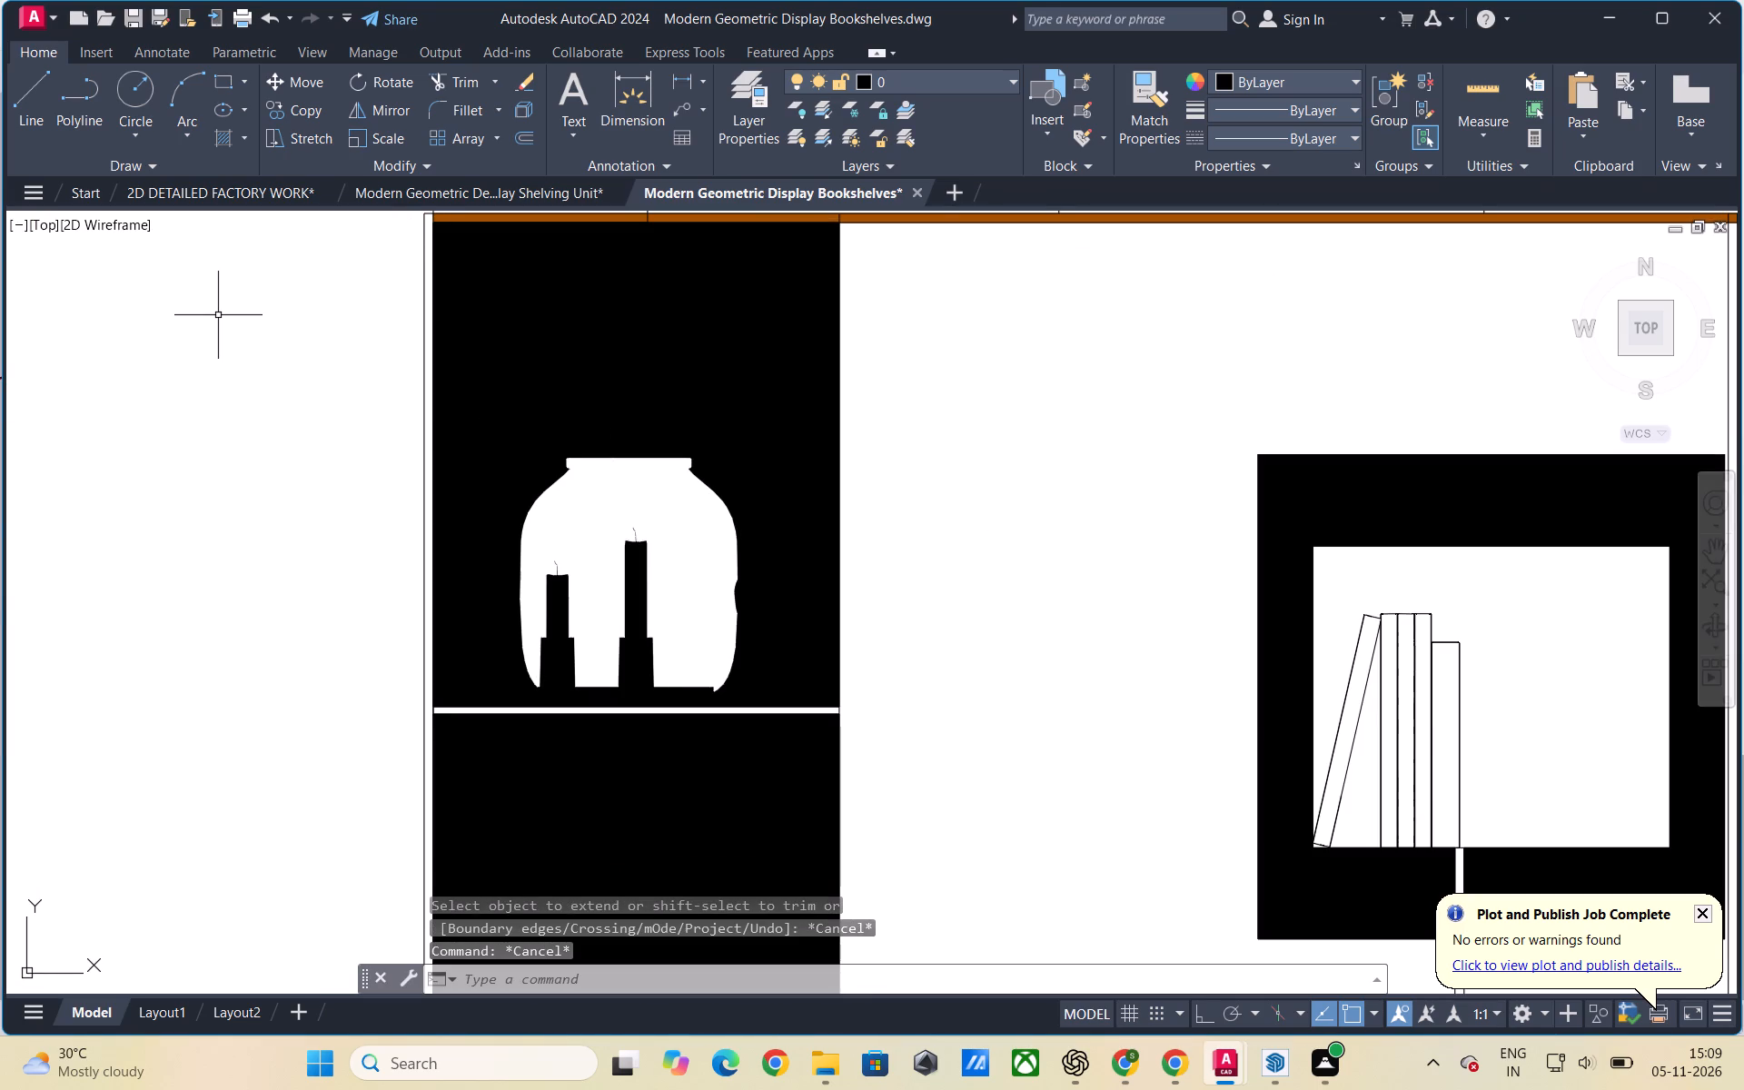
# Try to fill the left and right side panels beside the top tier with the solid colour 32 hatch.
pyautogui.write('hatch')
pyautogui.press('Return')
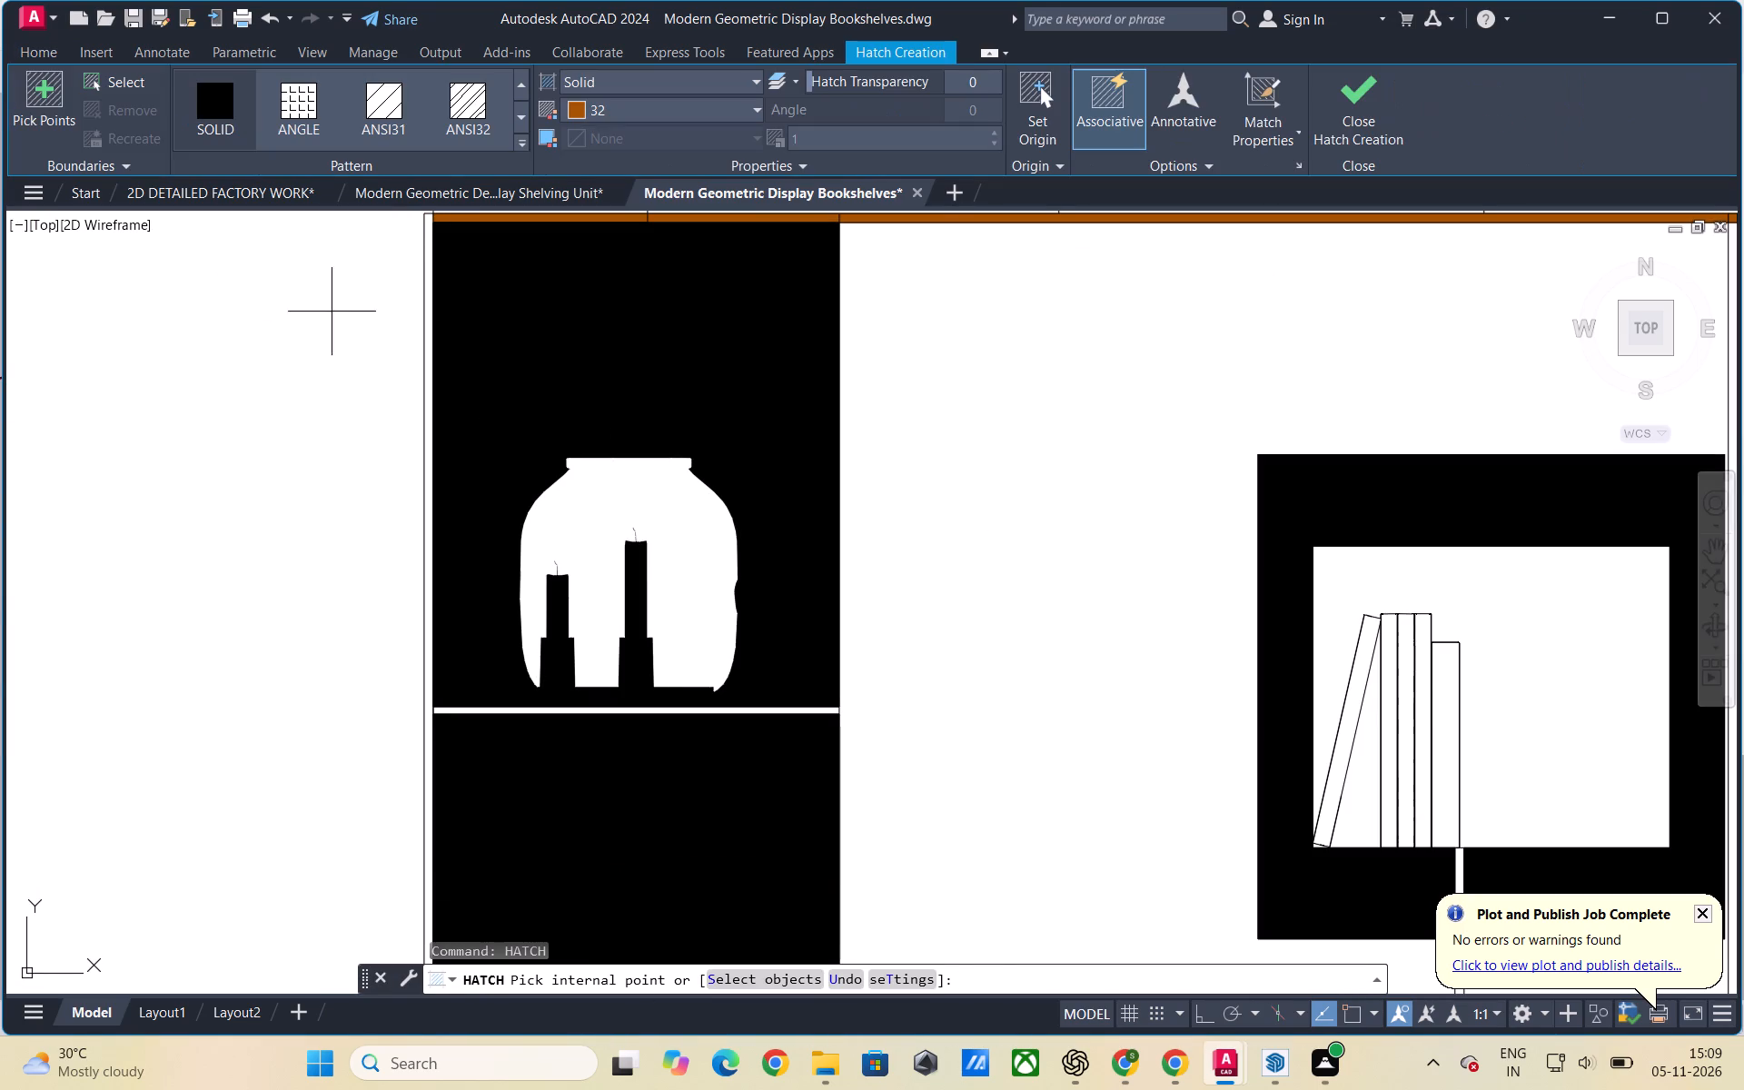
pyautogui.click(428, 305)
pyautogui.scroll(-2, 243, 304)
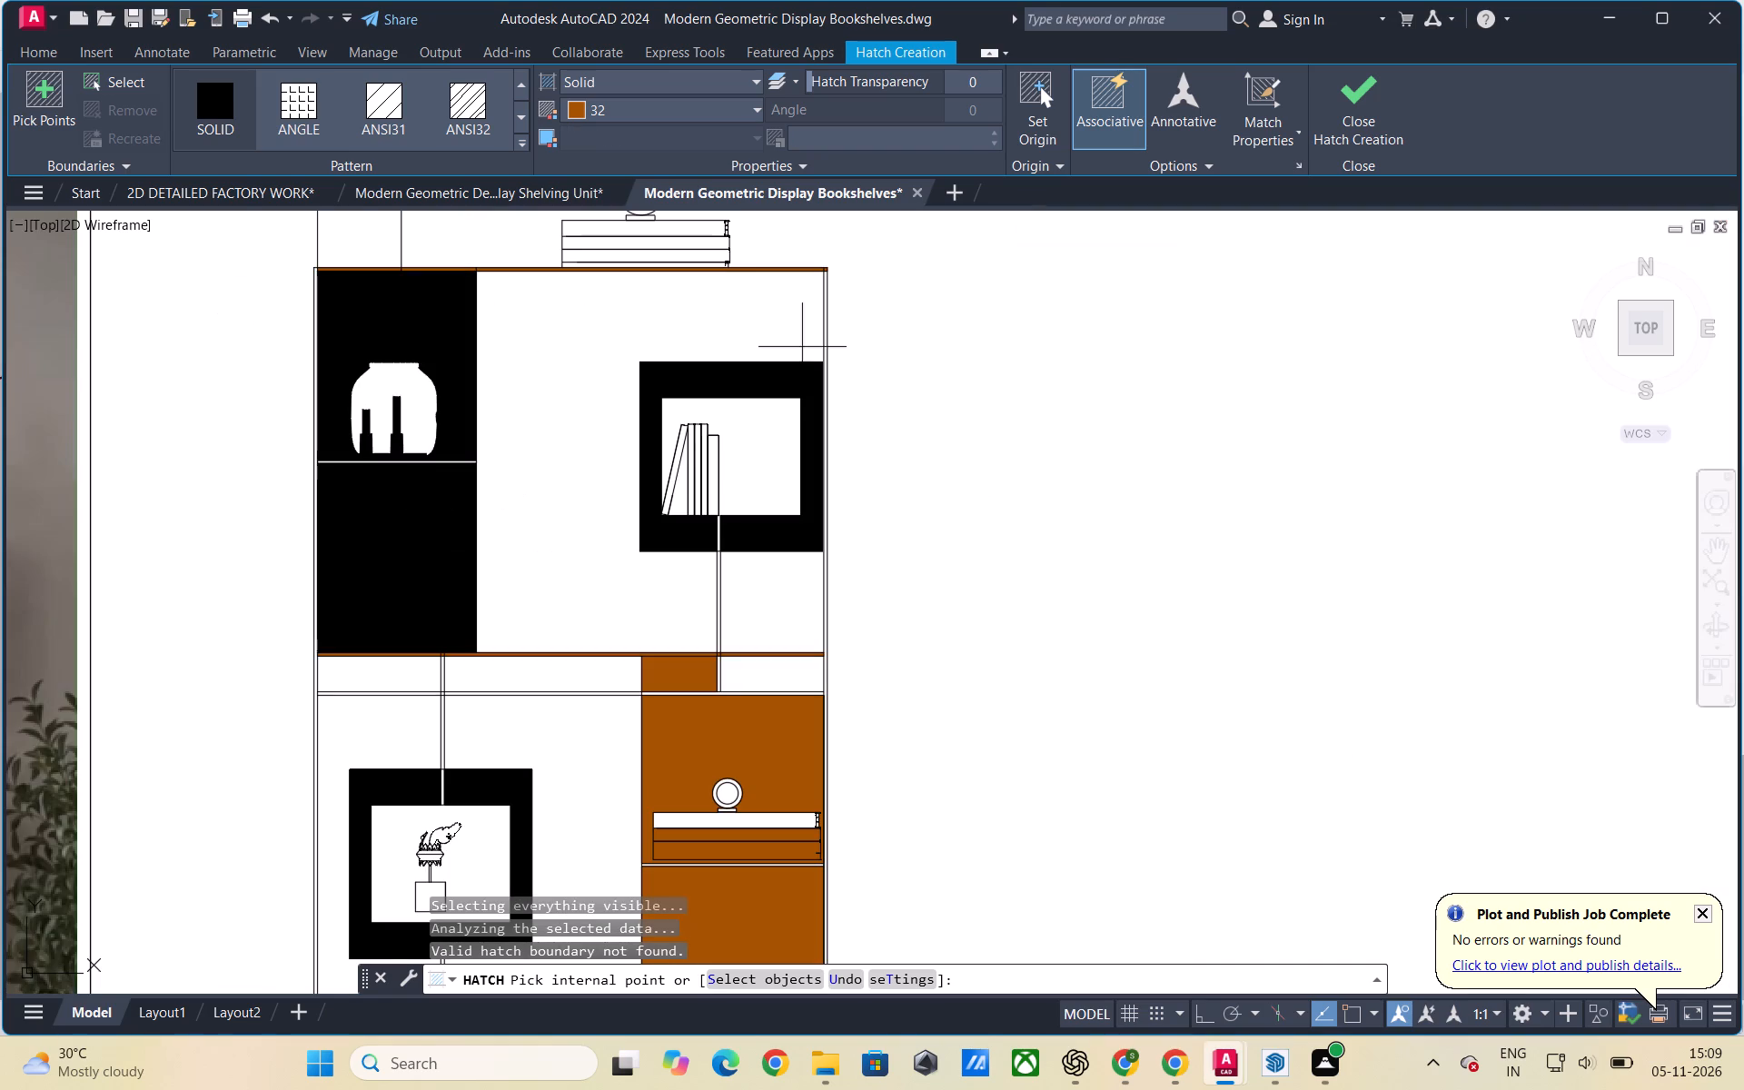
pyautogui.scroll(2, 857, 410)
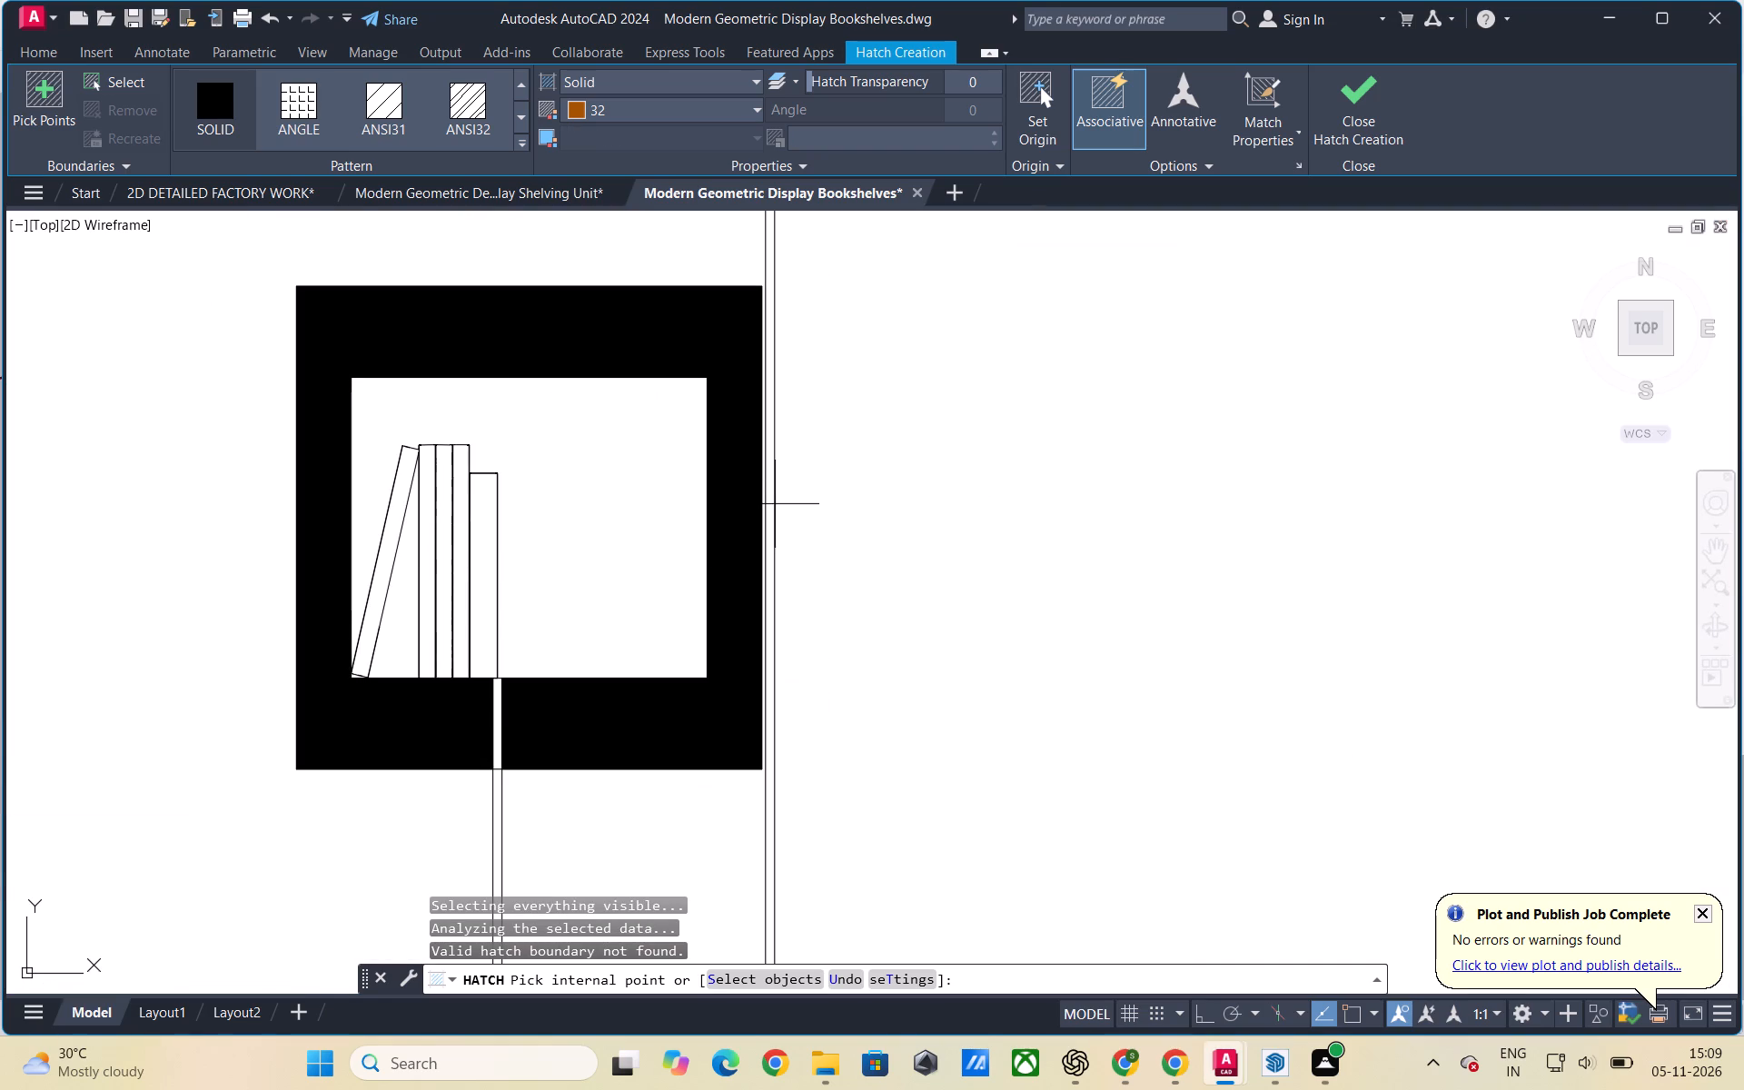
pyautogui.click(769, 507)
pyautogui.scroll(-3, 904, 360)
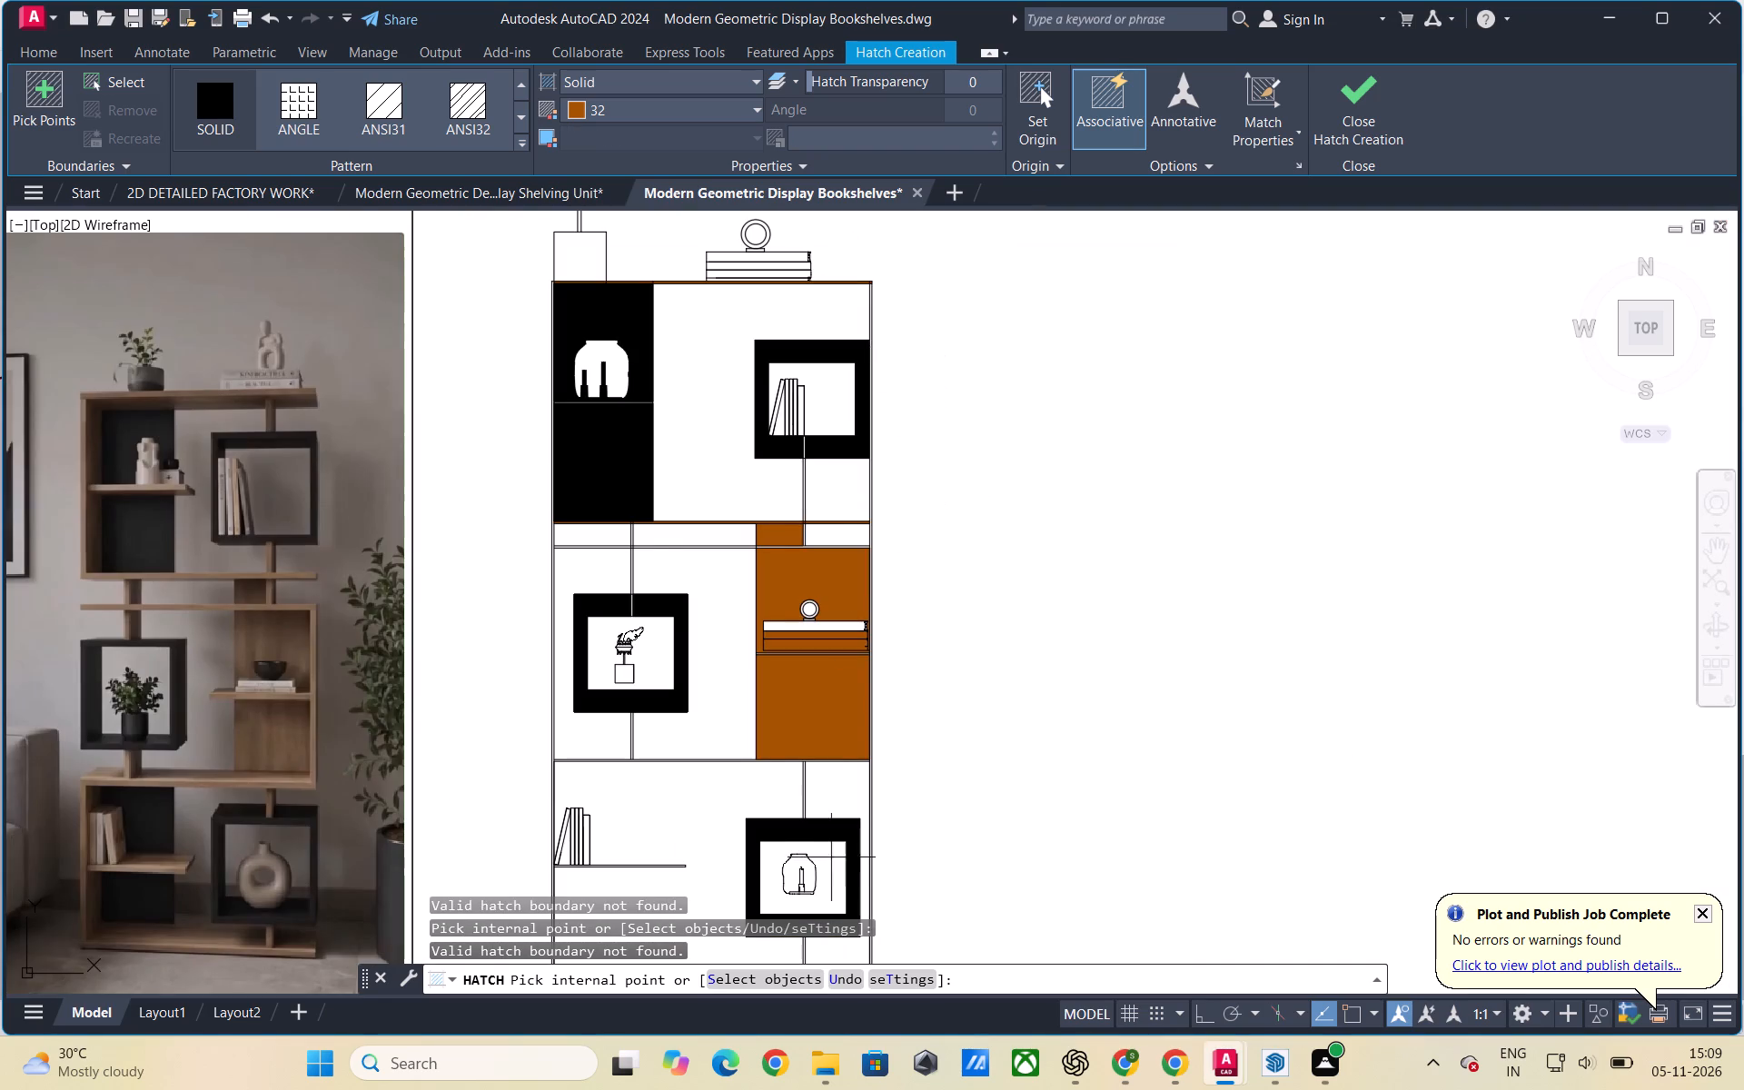
# Fill the bookshelf's bottom board along its full width with the solid colour 32 hatch.
pyautogui.scroll(-1, 840, 452)
pyautogui.scroll(3, 840, 811)
pyautogui.scroll(2, 847, 688)
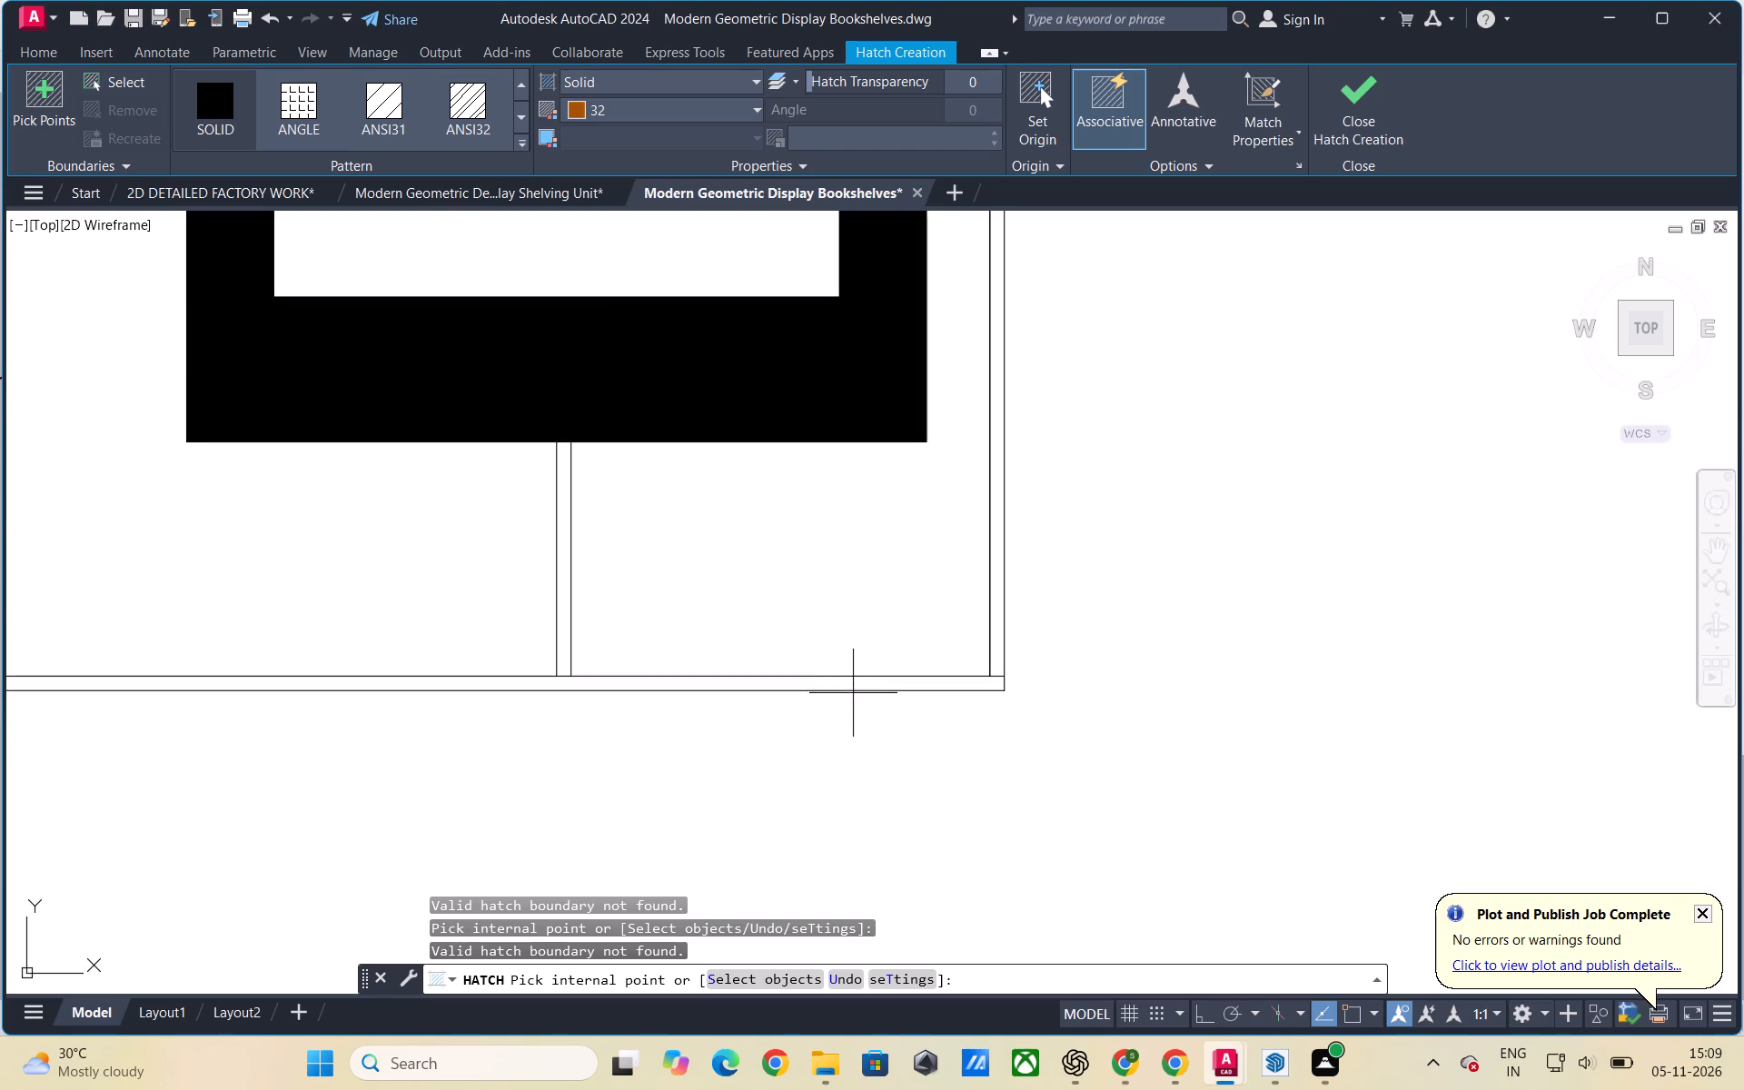
pyautogui.click(856, 688)
pyautogui.click(997, 642)
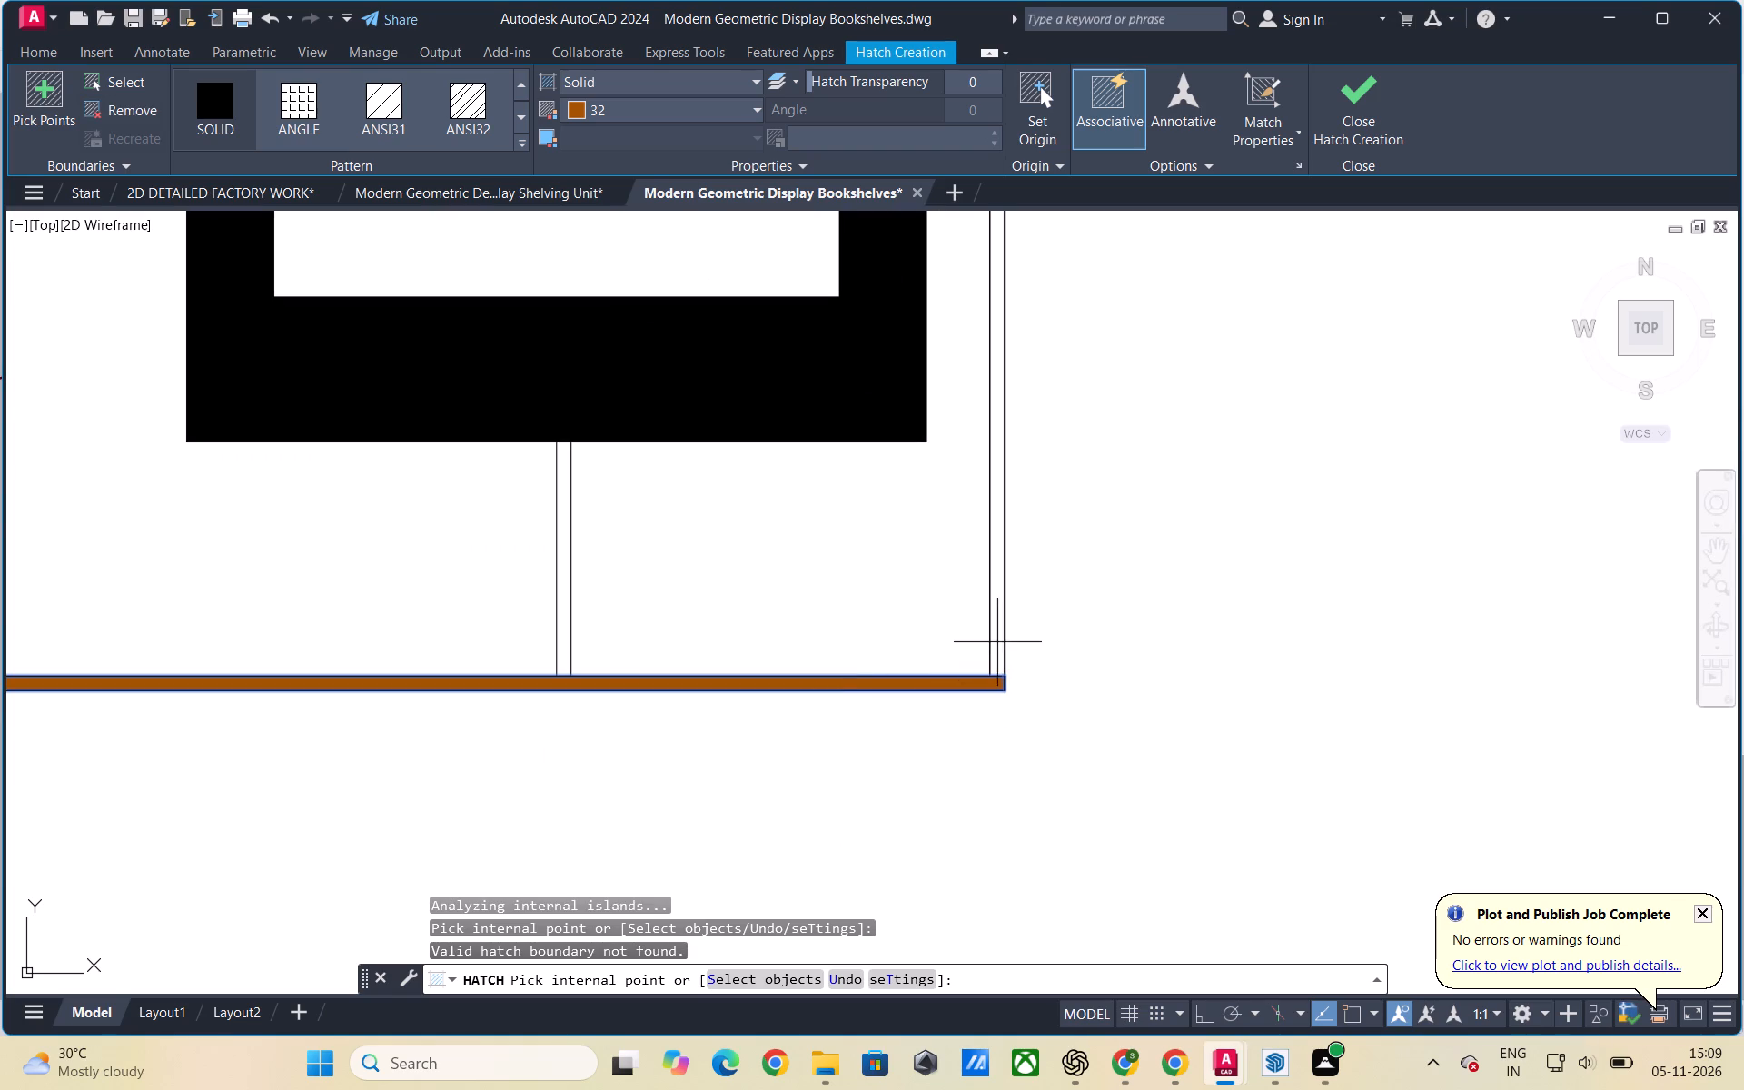
pyautogui.scroll(-2, 804, 798)
pyautogui.press('Escape')
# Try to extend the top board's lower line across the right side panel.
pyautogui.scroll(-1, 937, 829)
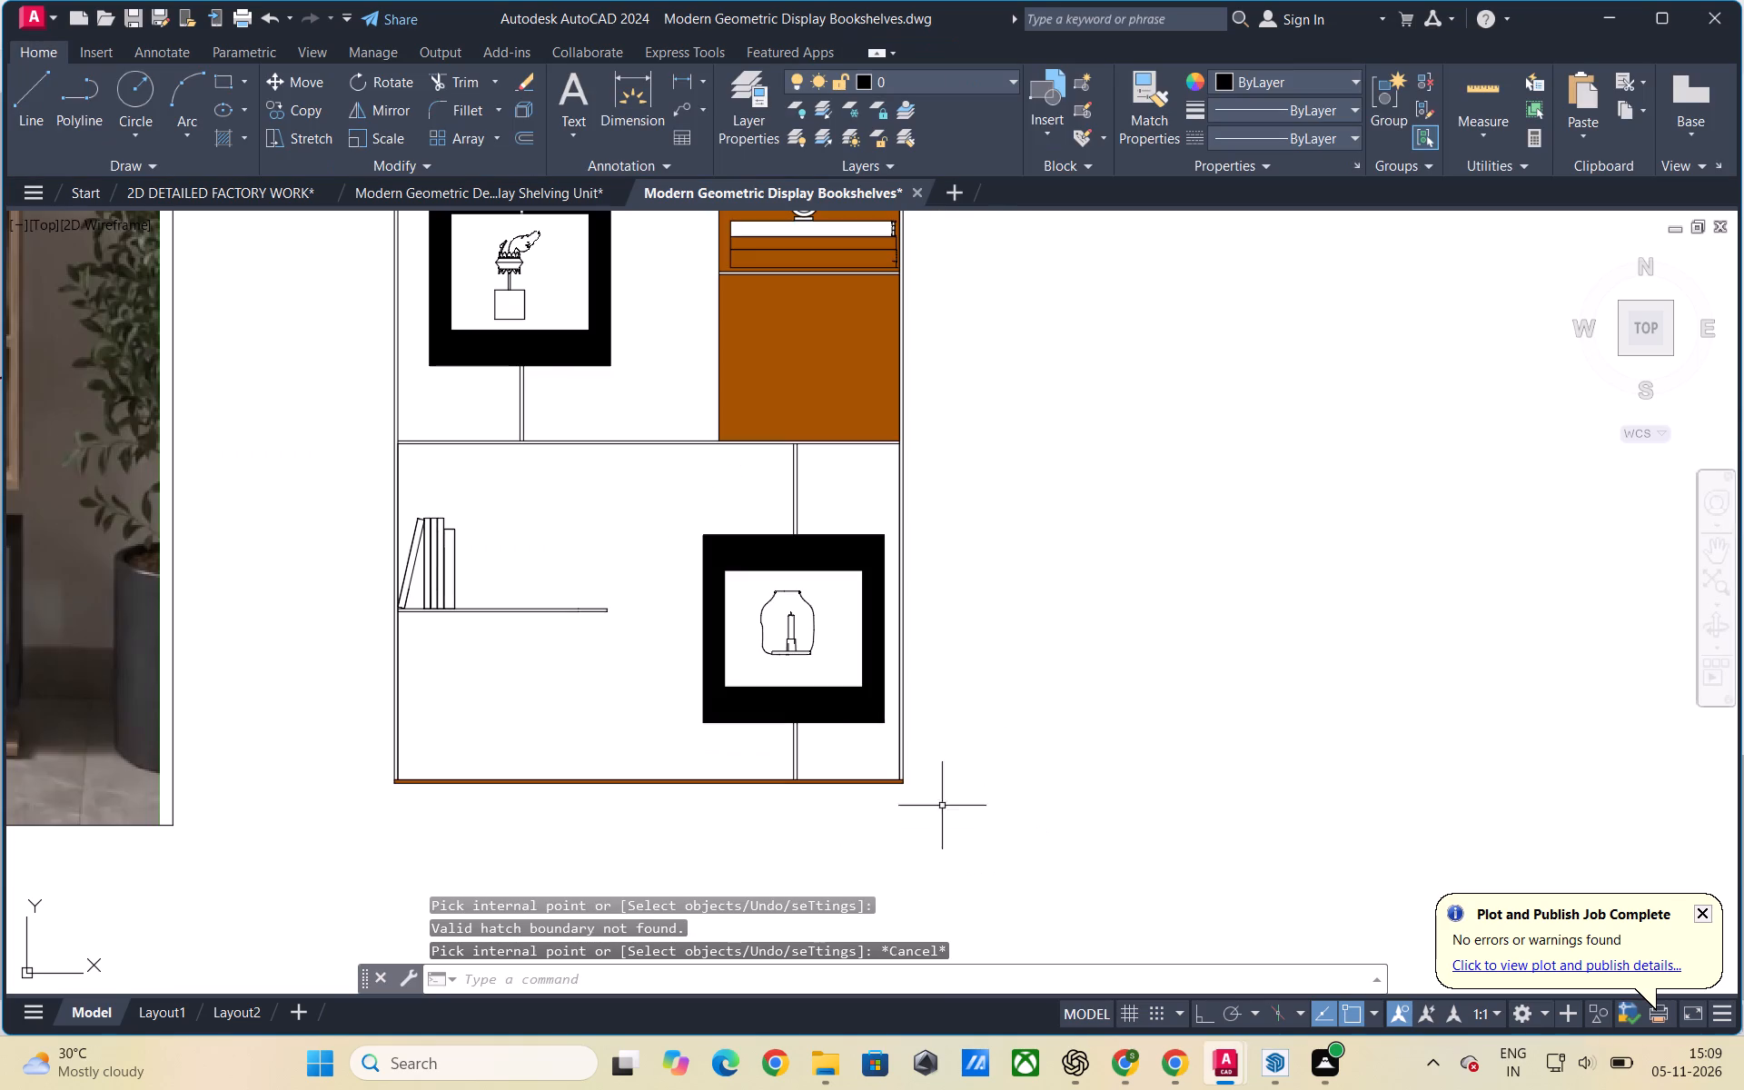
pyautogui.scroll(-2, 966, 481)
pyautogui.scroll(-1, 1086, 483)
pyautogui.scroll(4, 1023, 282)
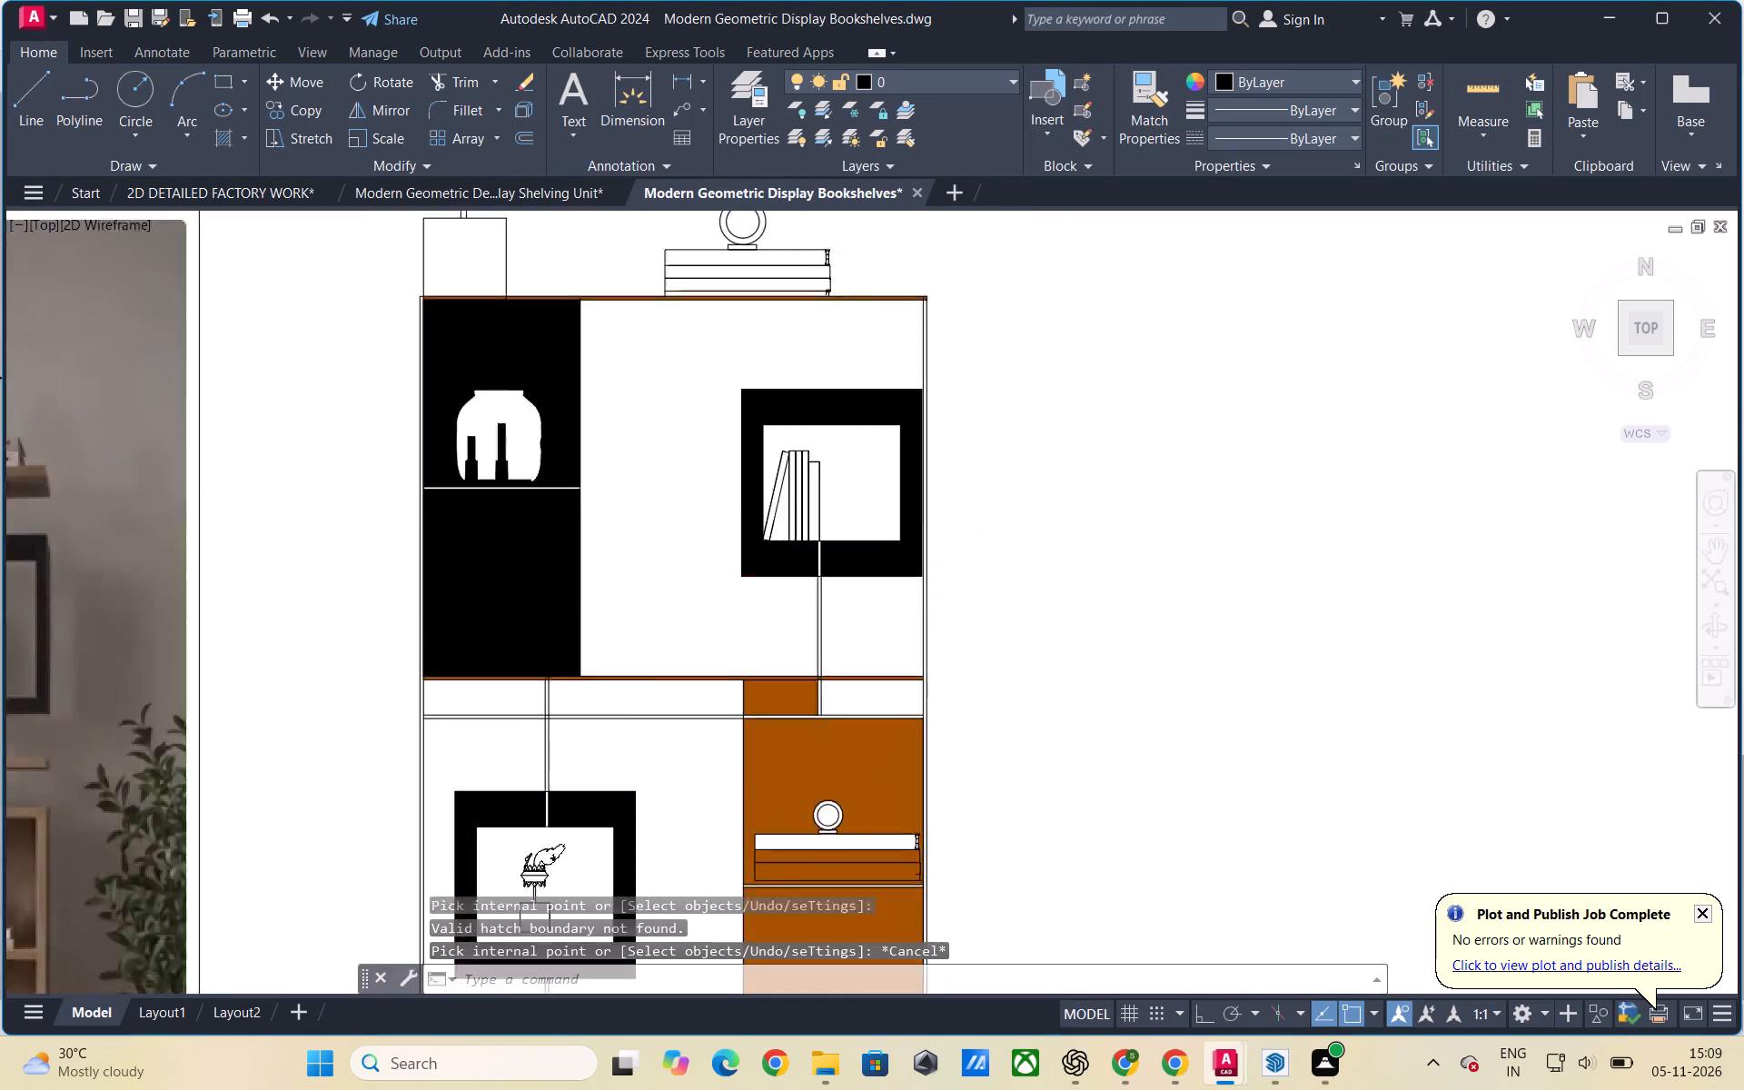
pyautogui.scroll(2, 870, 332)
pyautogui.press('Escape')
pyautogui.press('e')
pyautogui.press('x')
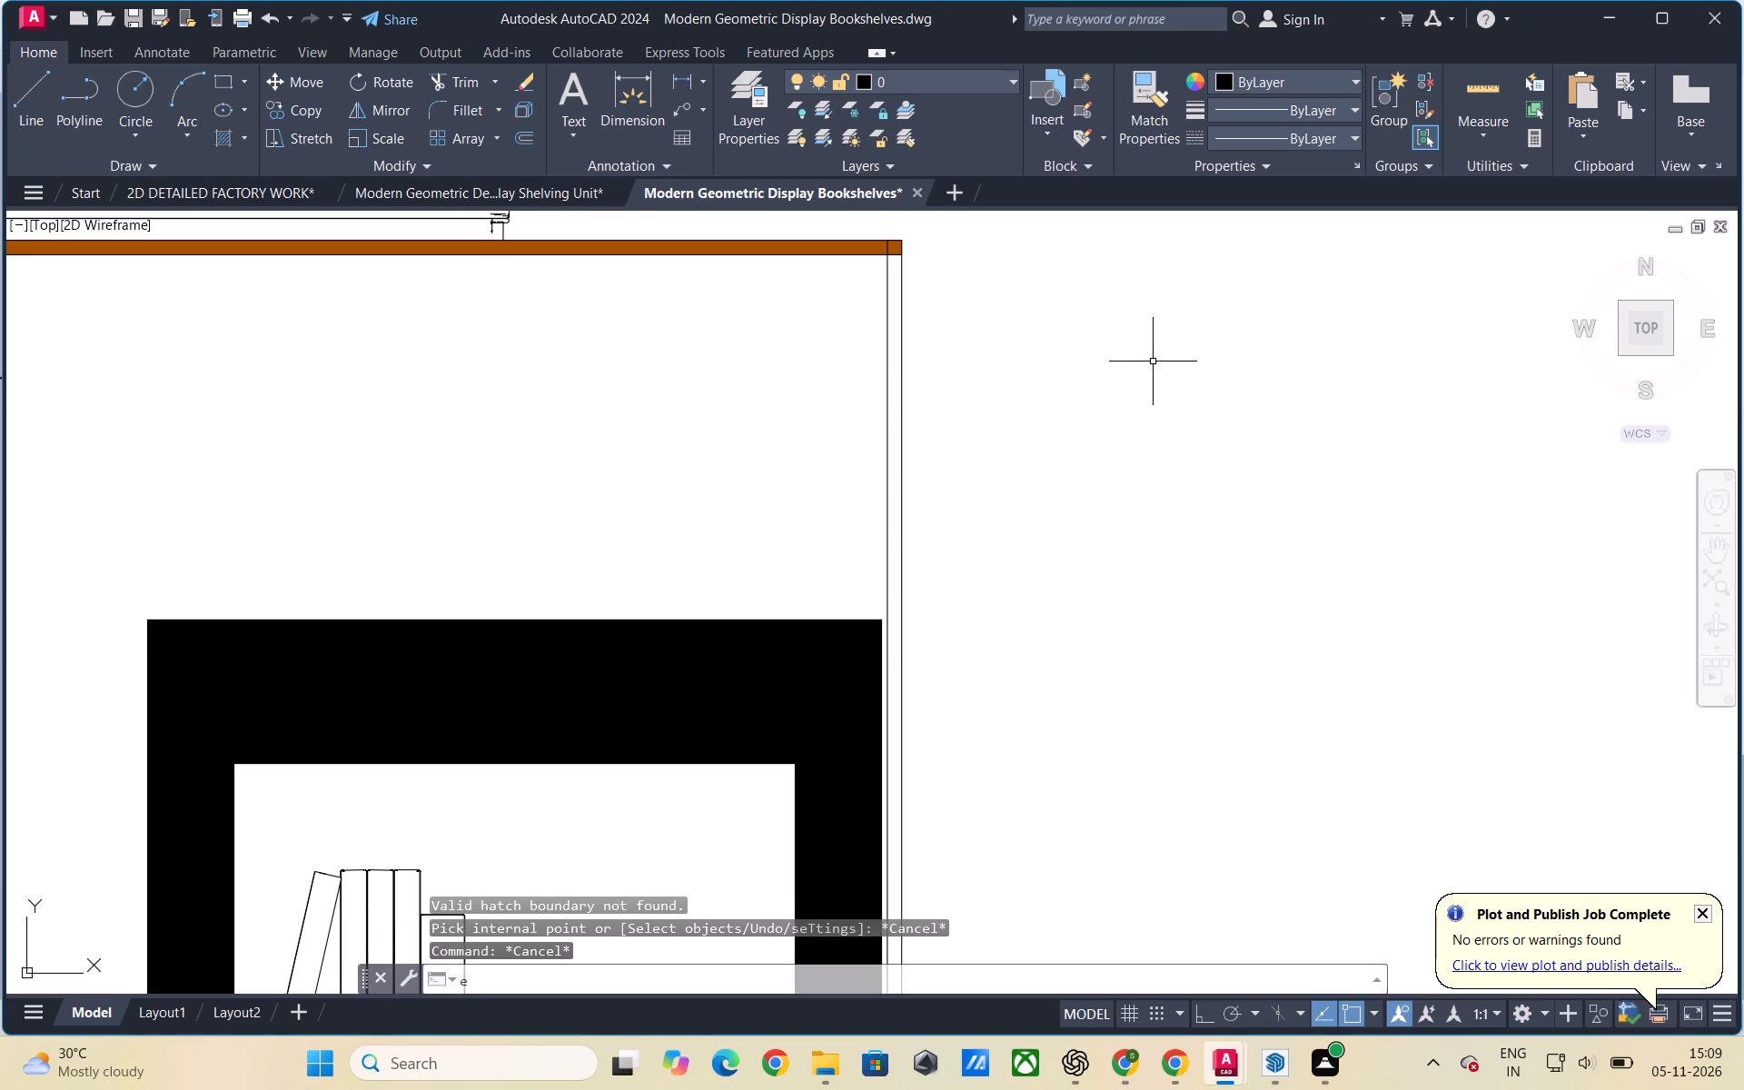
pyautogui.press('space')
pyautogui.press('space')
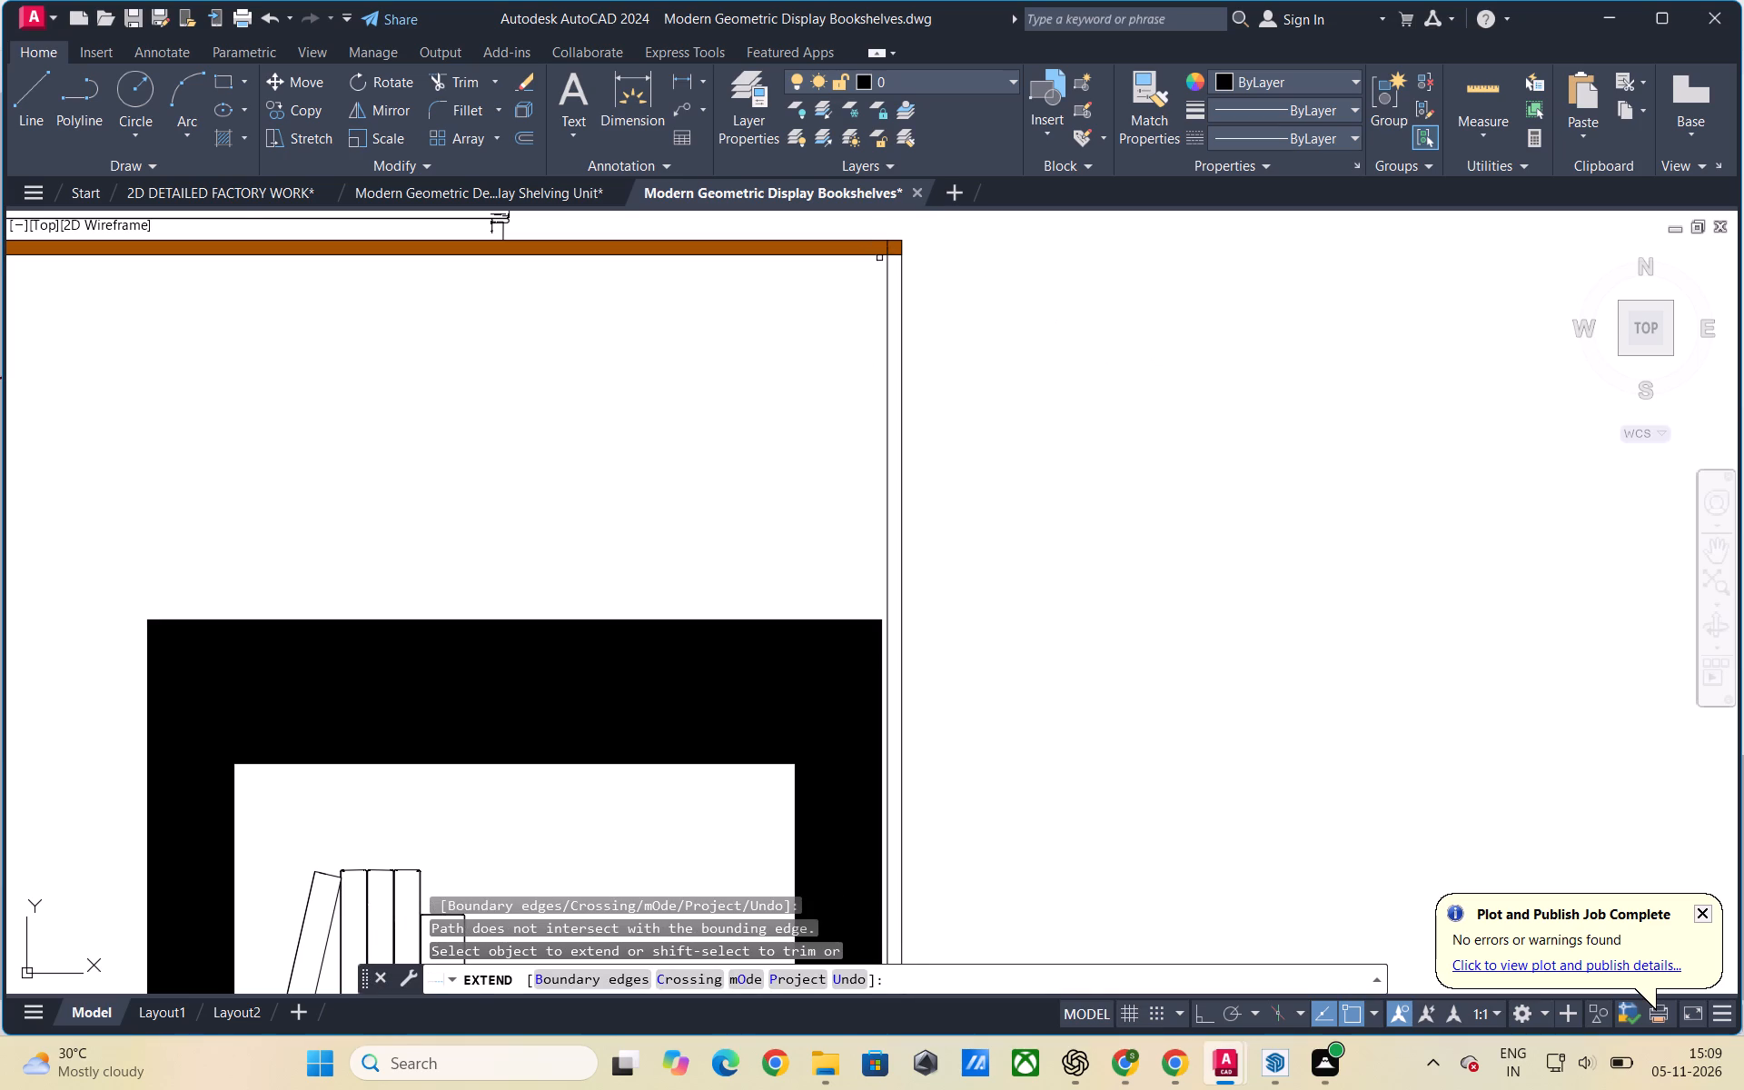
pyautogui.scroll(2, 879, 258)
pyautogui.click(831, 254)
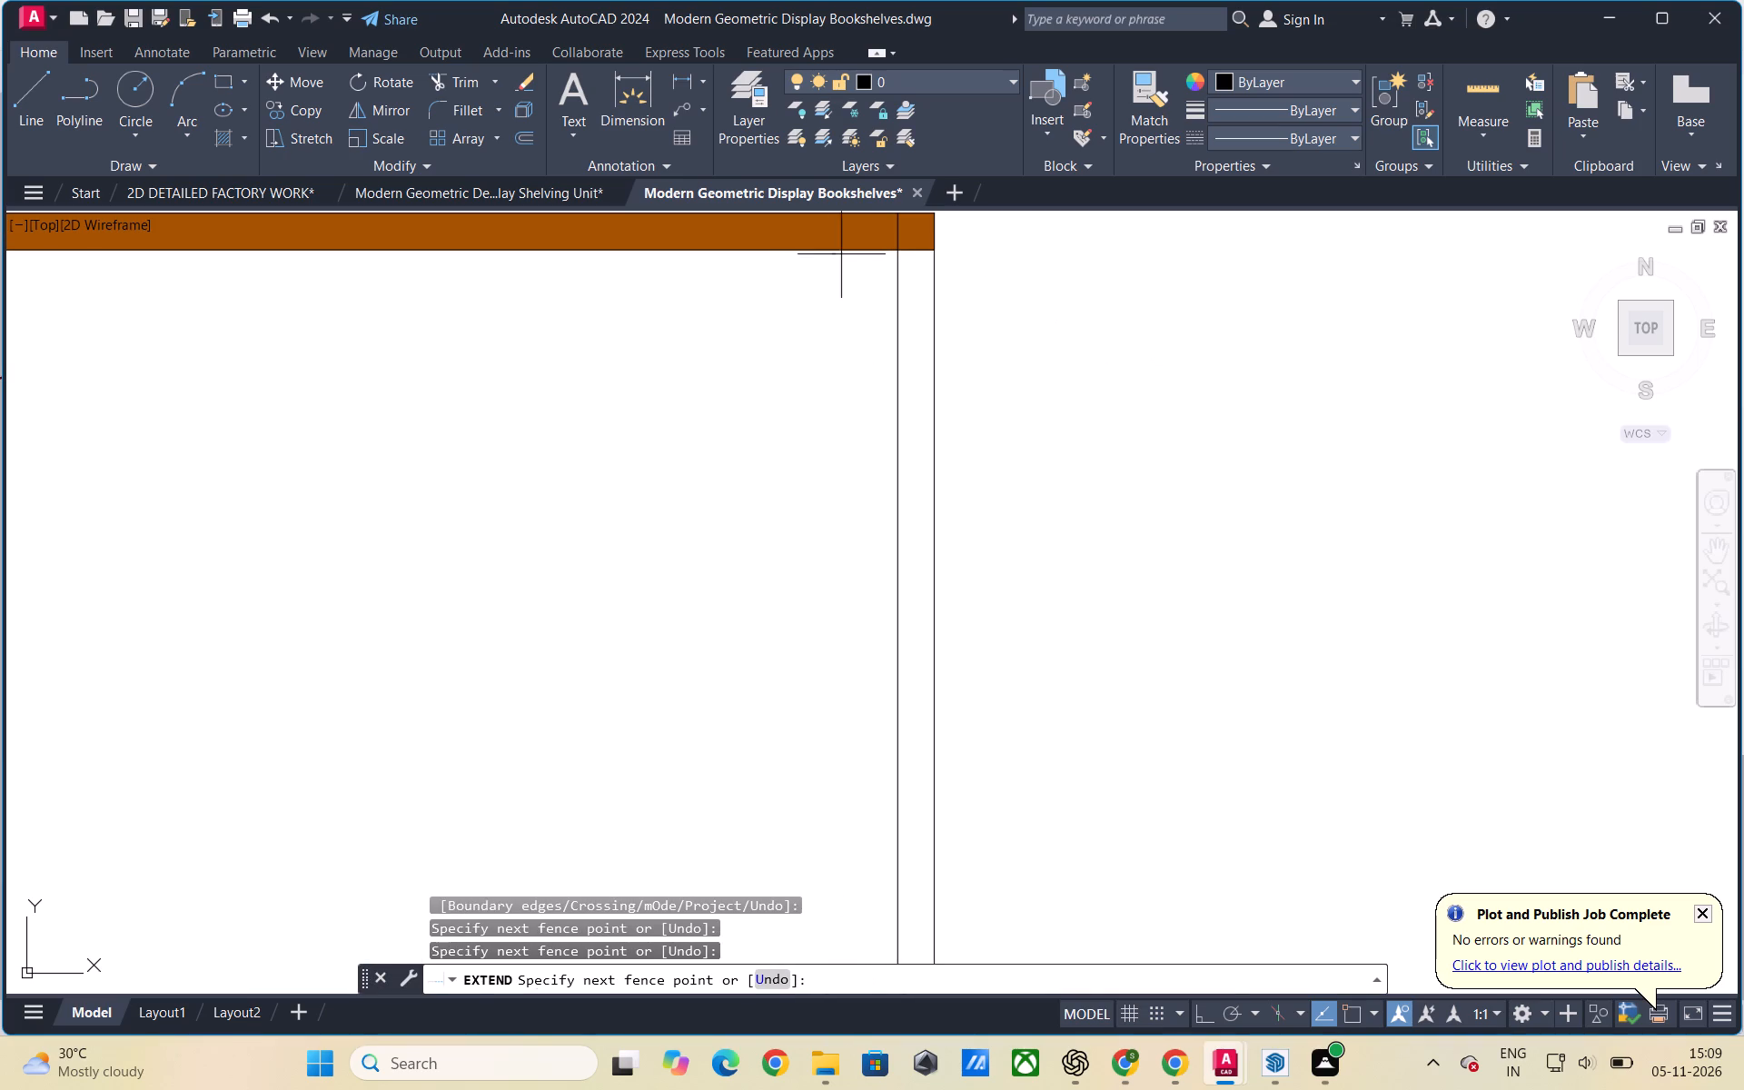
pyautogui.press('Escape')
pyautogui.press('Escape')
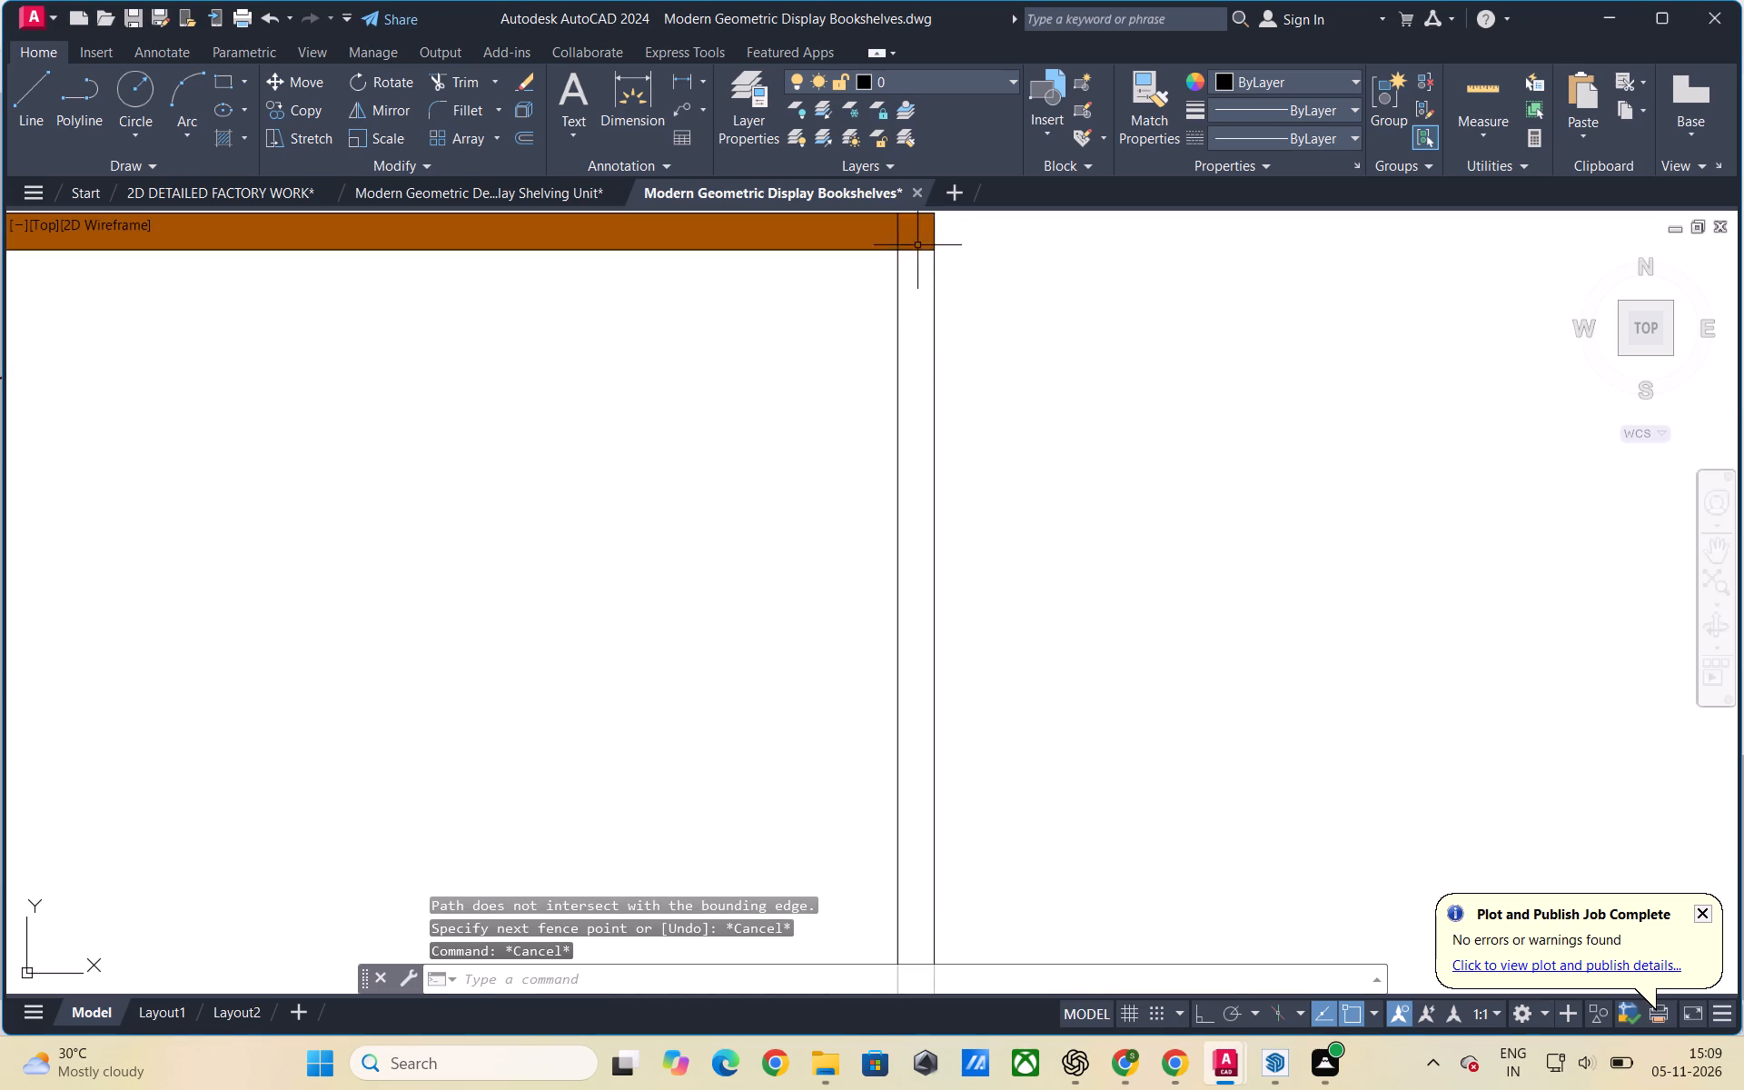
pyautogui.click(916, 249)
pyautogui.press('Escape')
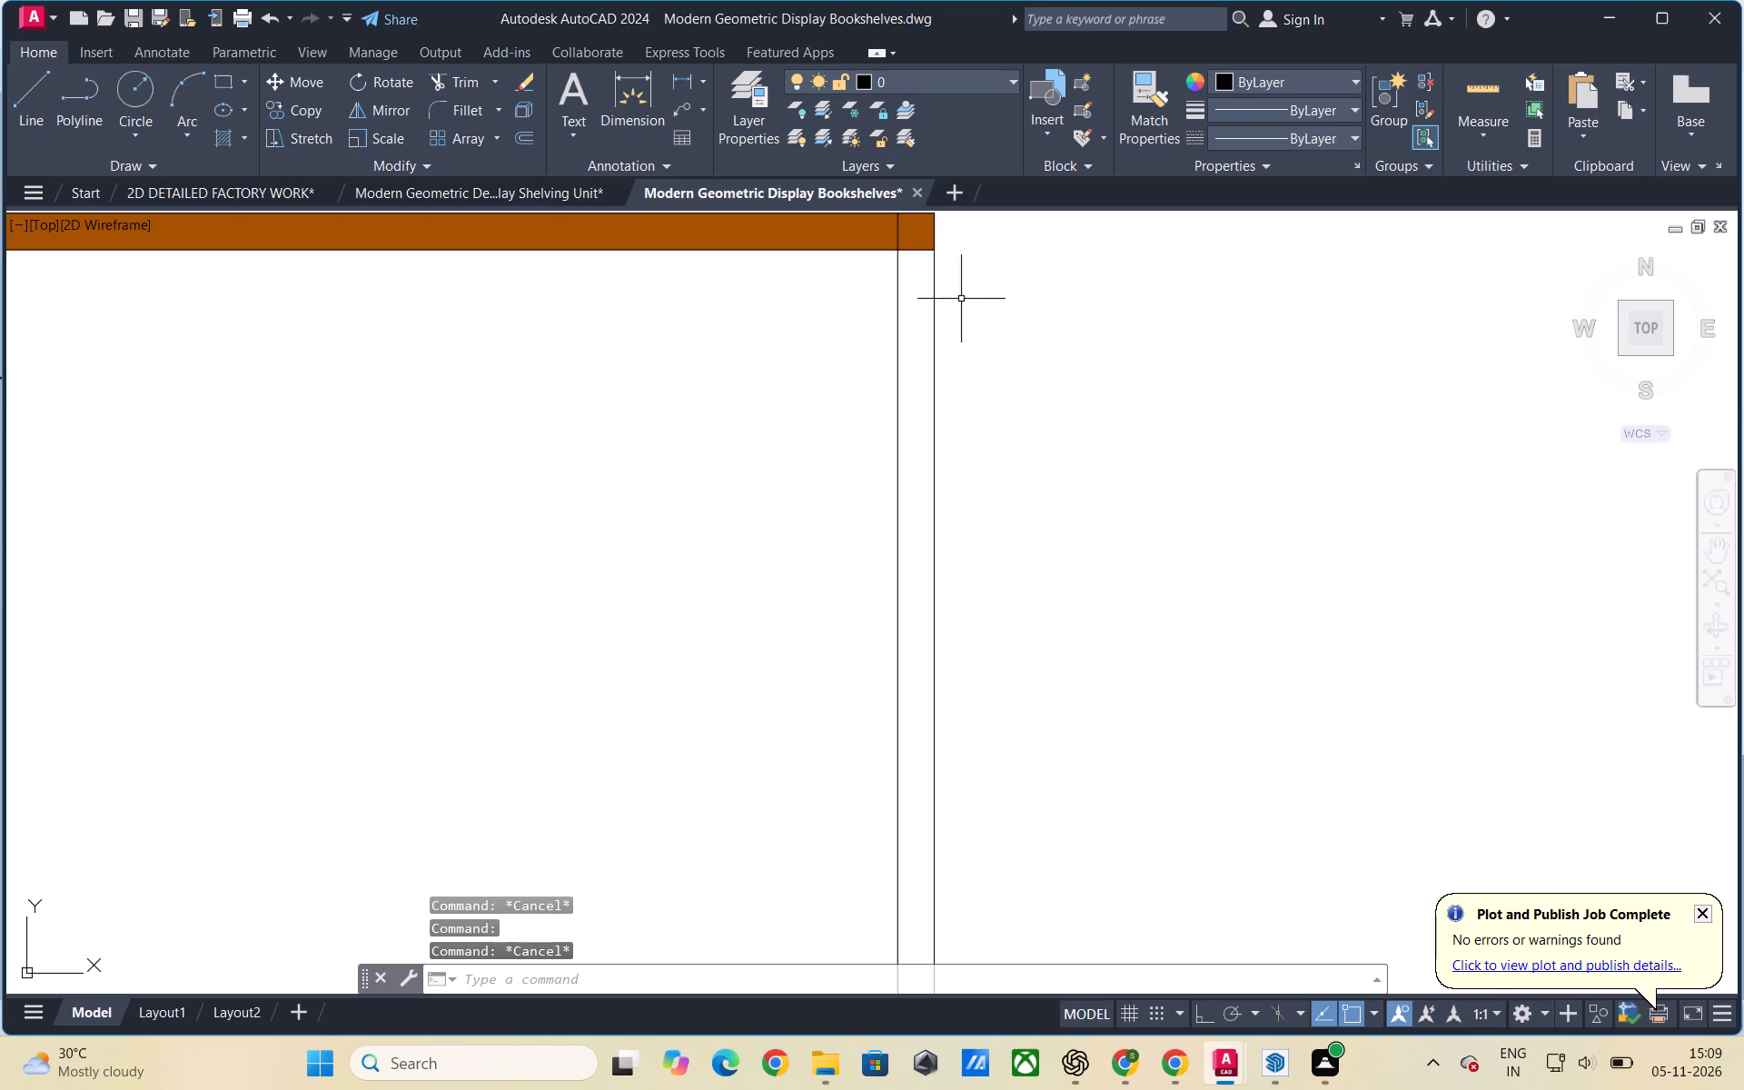
# Trim the inner lines of the right and left side panels where they cross the thickness of the top board.
pyautogui.press('Escape')
pyautogui.press('t')
pyautogui.press('r')
pyautogui.press('Return')
pyautogui.press('Return')
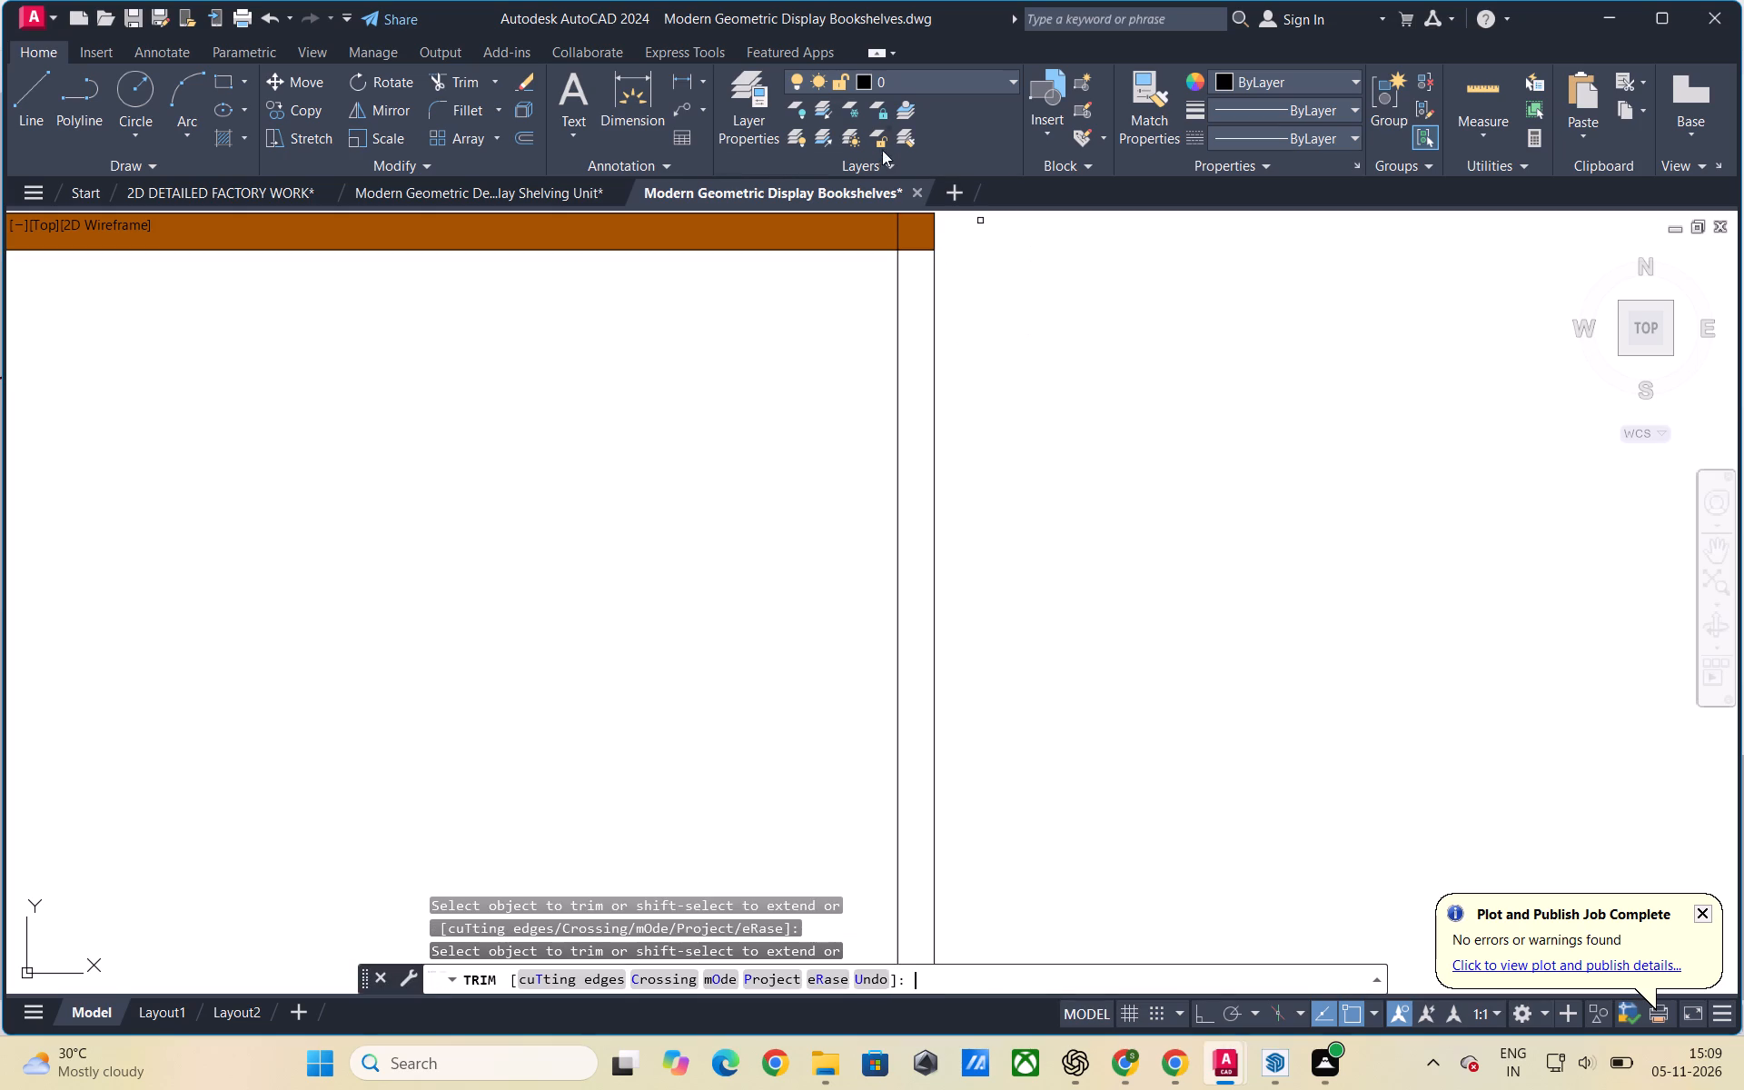
pyautogui.click(897, 225)
pyautogui.scroll(-2, 1167, 363)
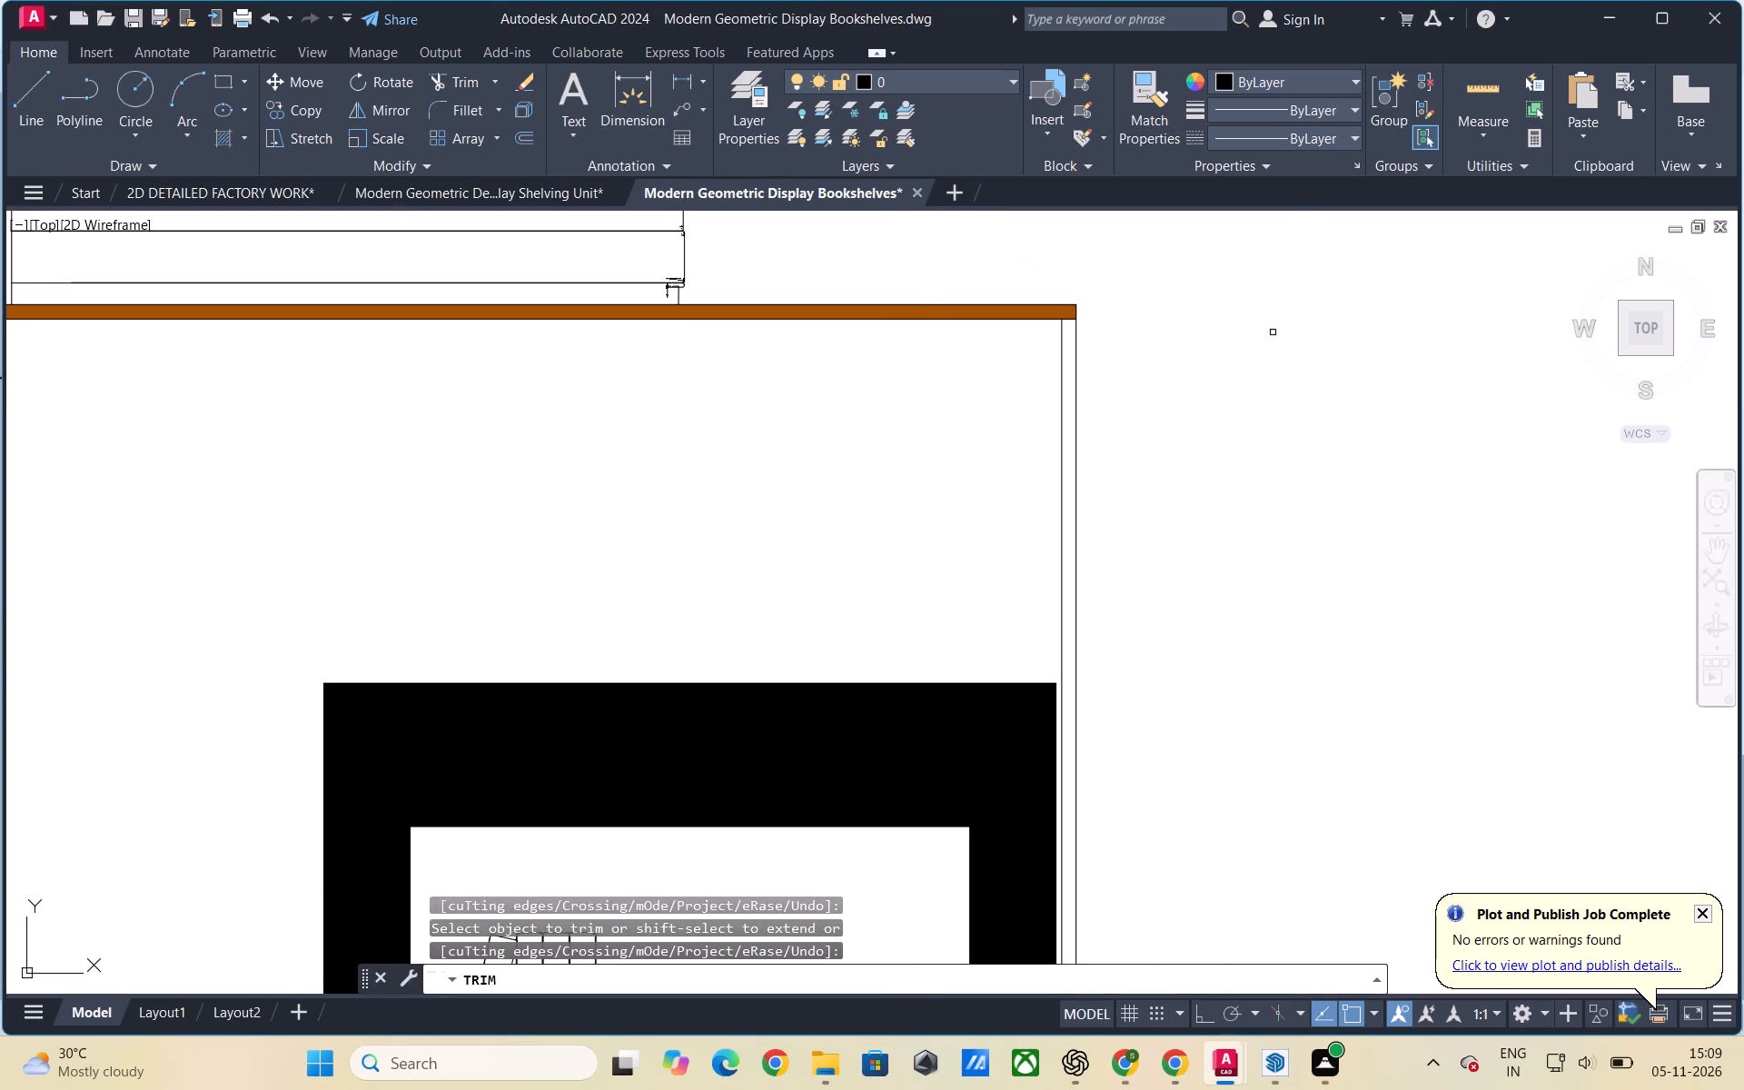
pyautogui.scroll(-2, 1311, 332)
pyautogui.scroll(5, 410, 326)
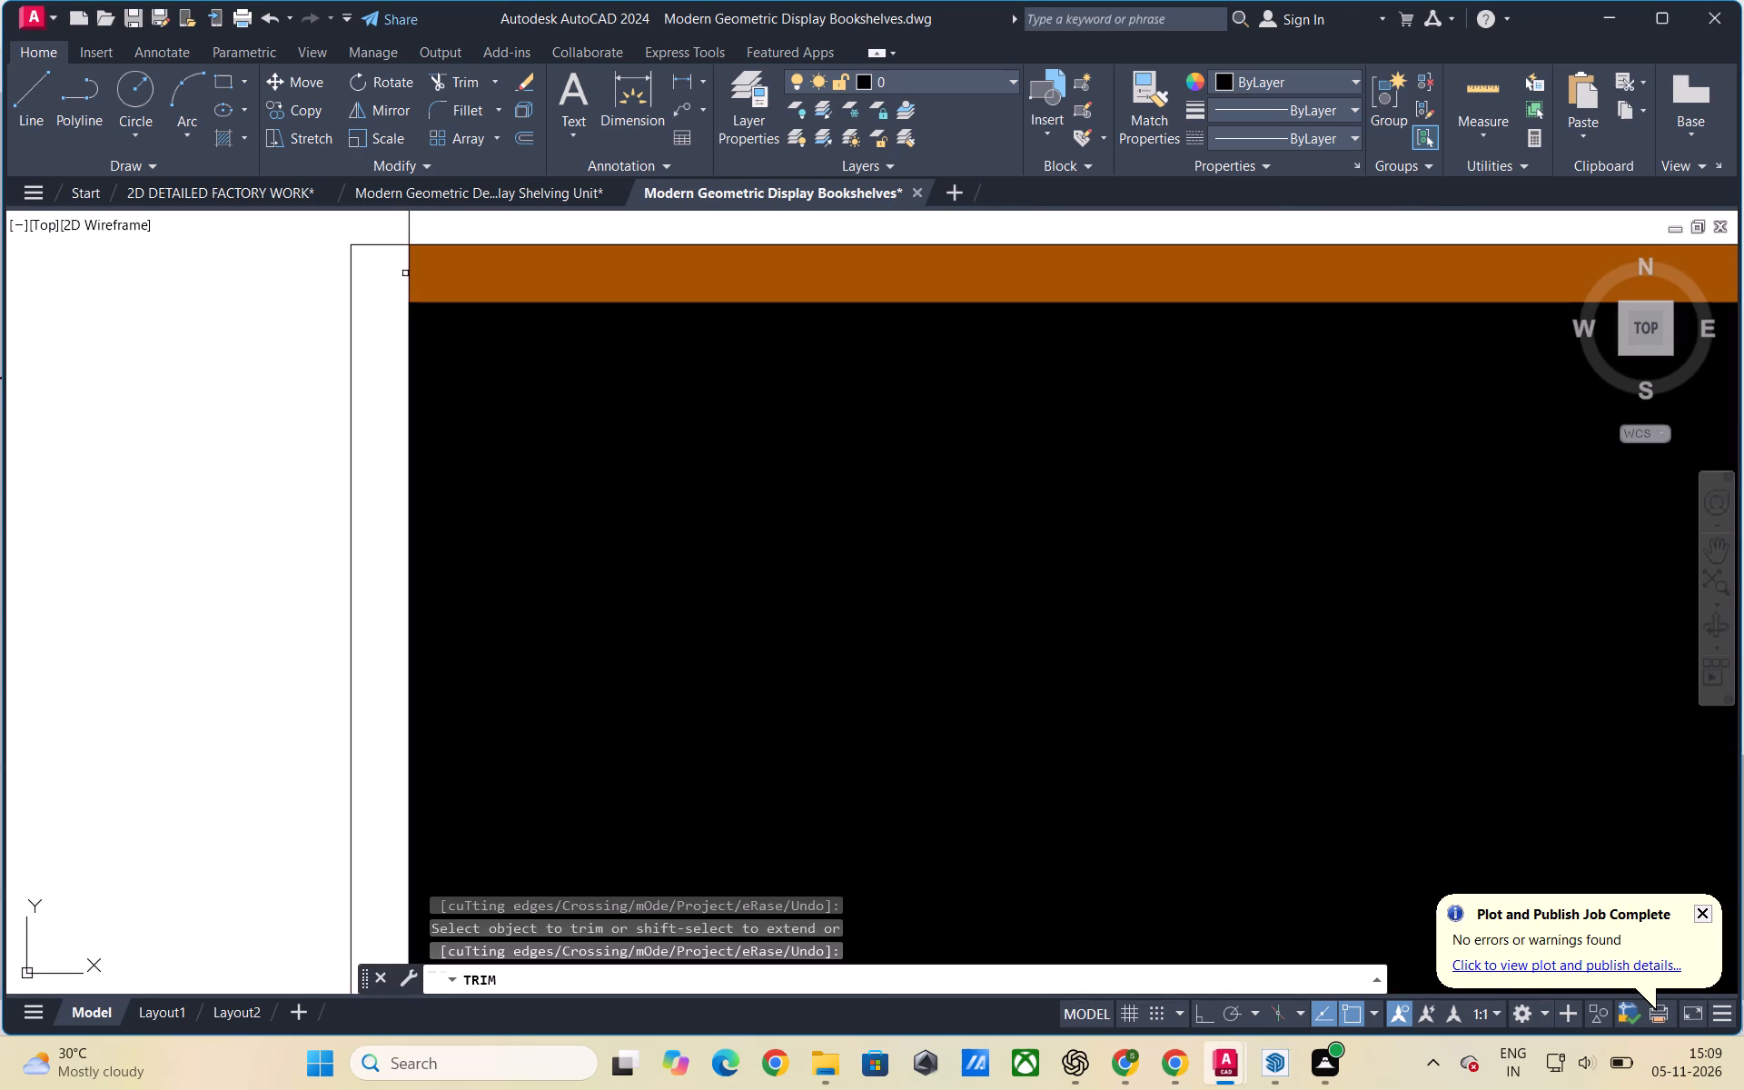
pyautogui.click(408, 273)
pyautogui.press('Escape')
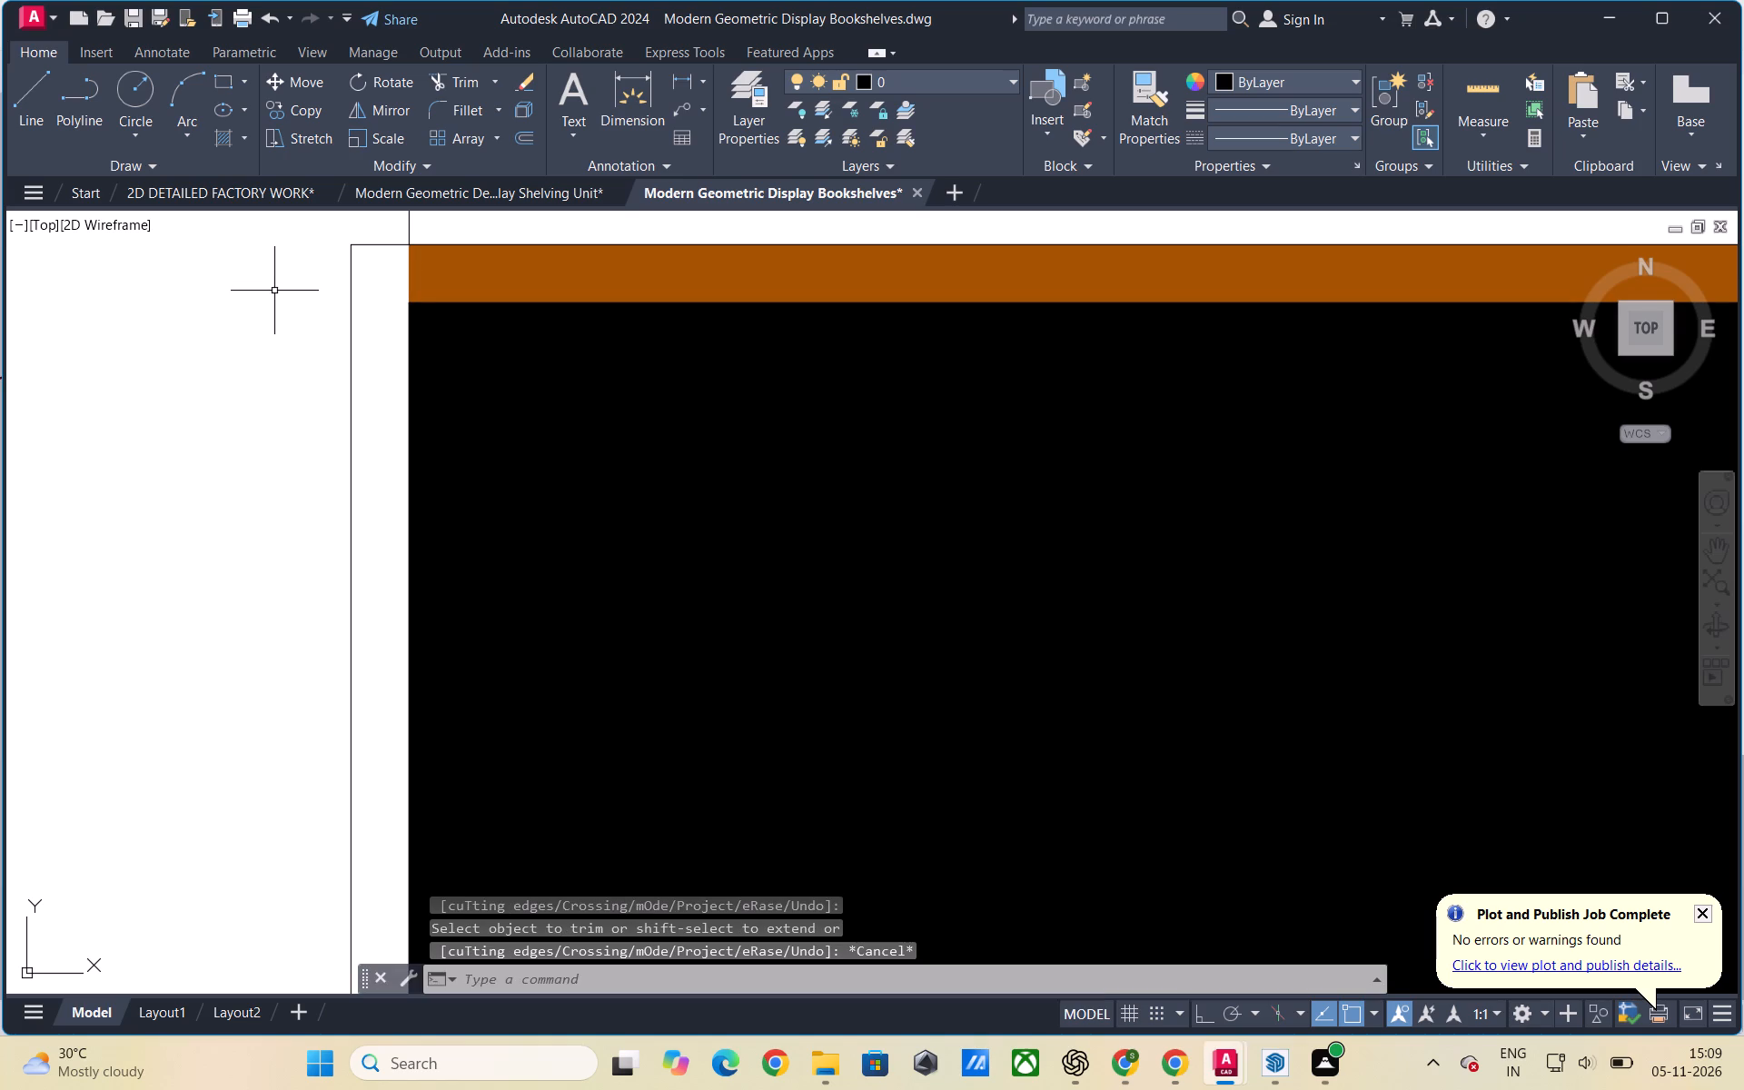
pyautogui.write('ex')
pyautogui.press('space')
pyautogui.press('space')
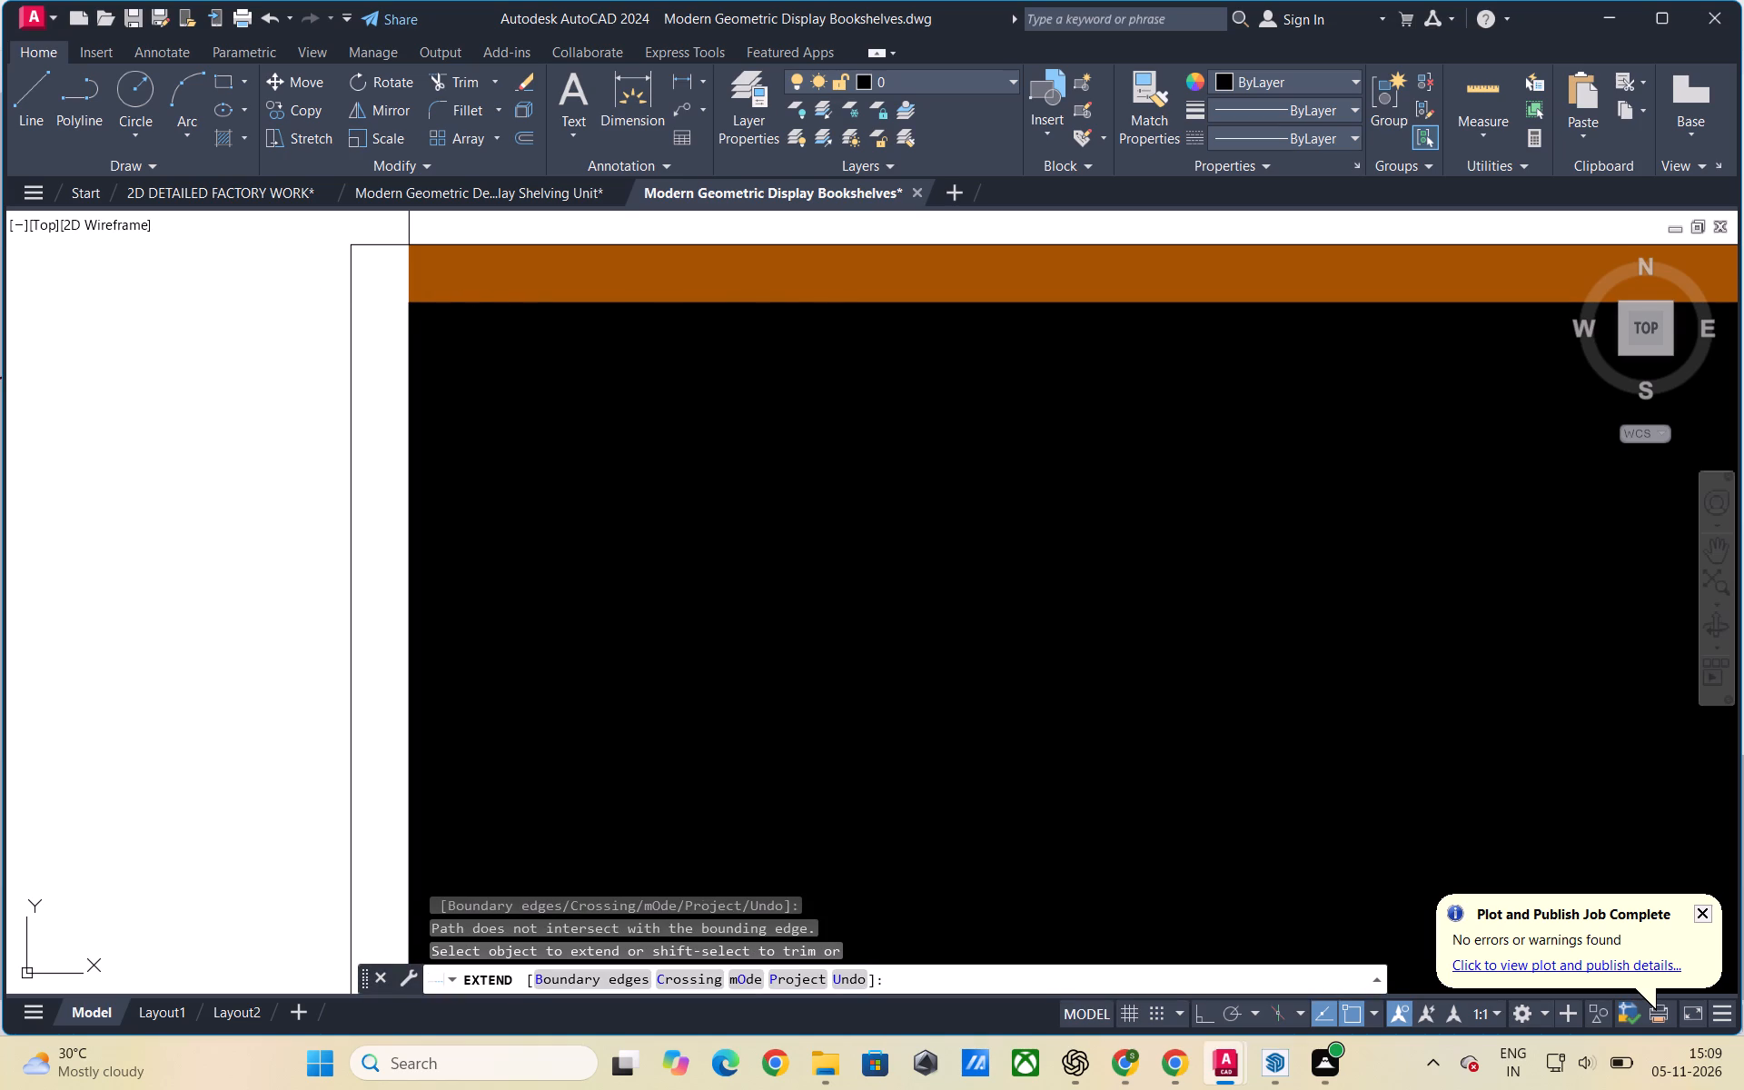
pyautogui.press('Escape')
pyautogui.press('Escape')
# Draw a line continuing the top board's lower edge across the left side panel to the frame's outer line.
pyautogui.press('l')
pyautogui.press('Return')
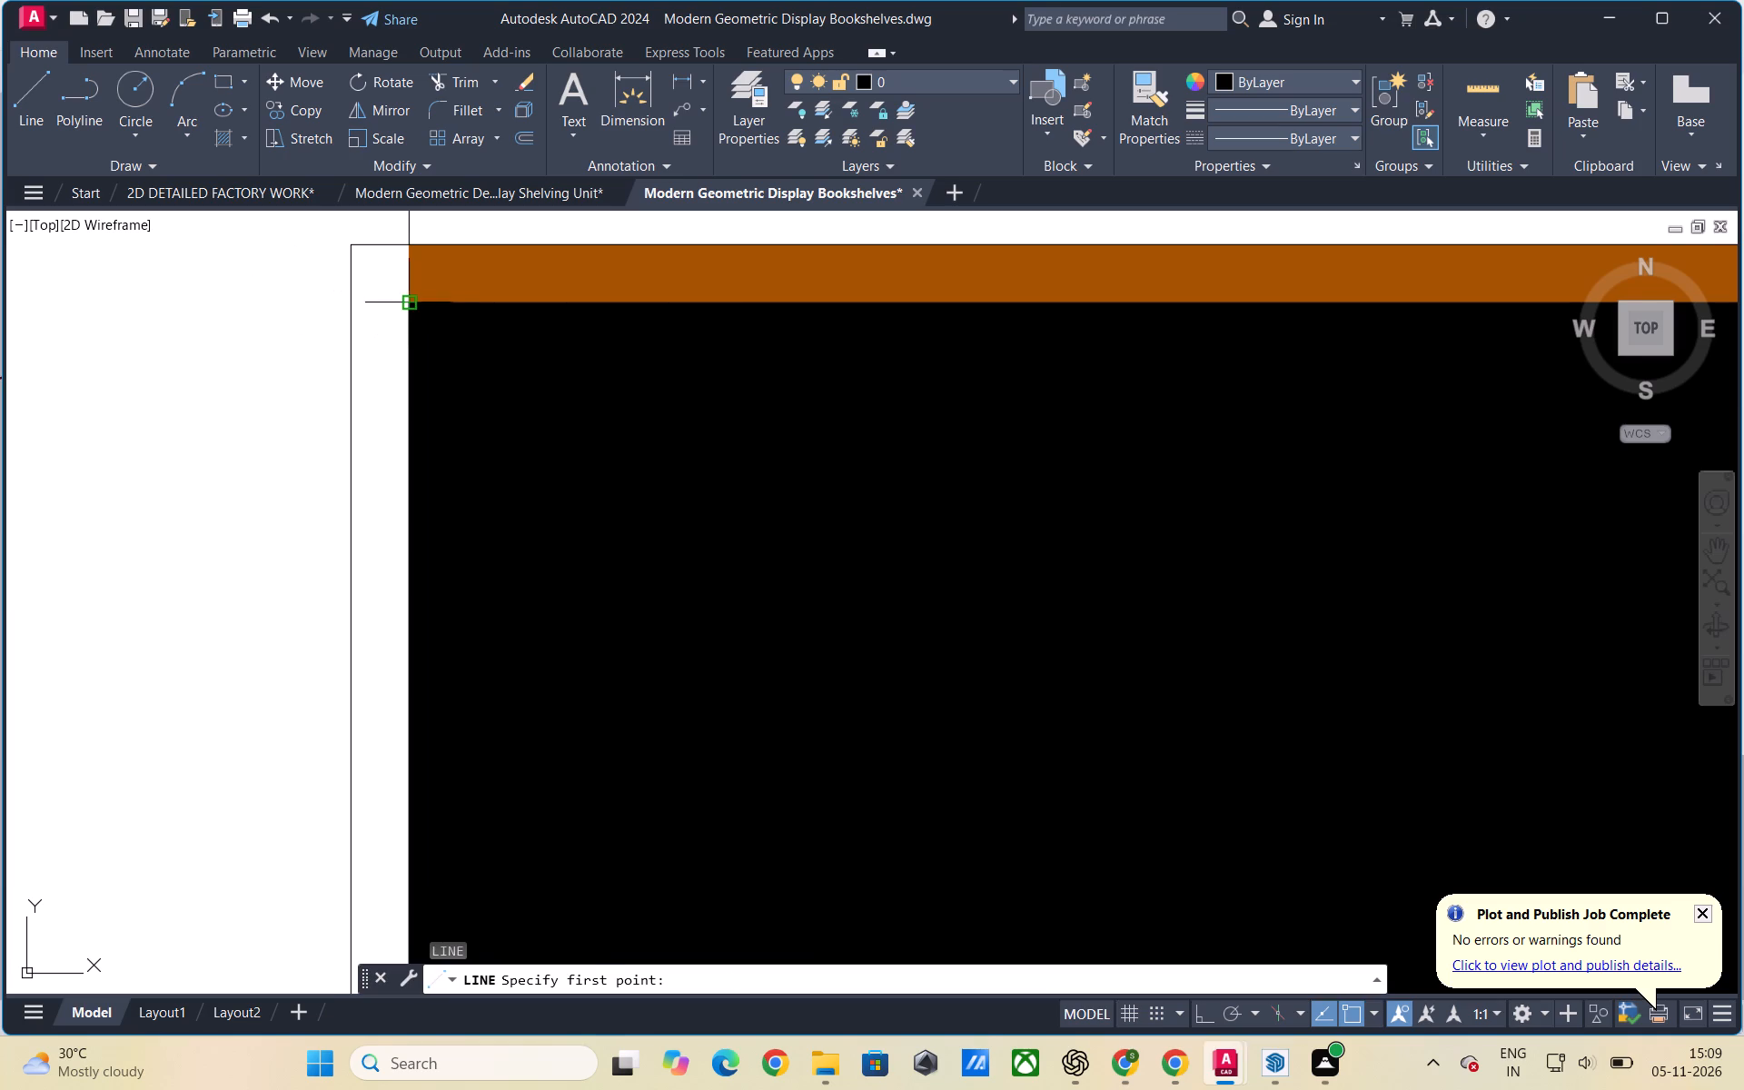
pyautogui.click(407, 300)
pyautogui.click(347, 299)
pyautogui.press('Escape')
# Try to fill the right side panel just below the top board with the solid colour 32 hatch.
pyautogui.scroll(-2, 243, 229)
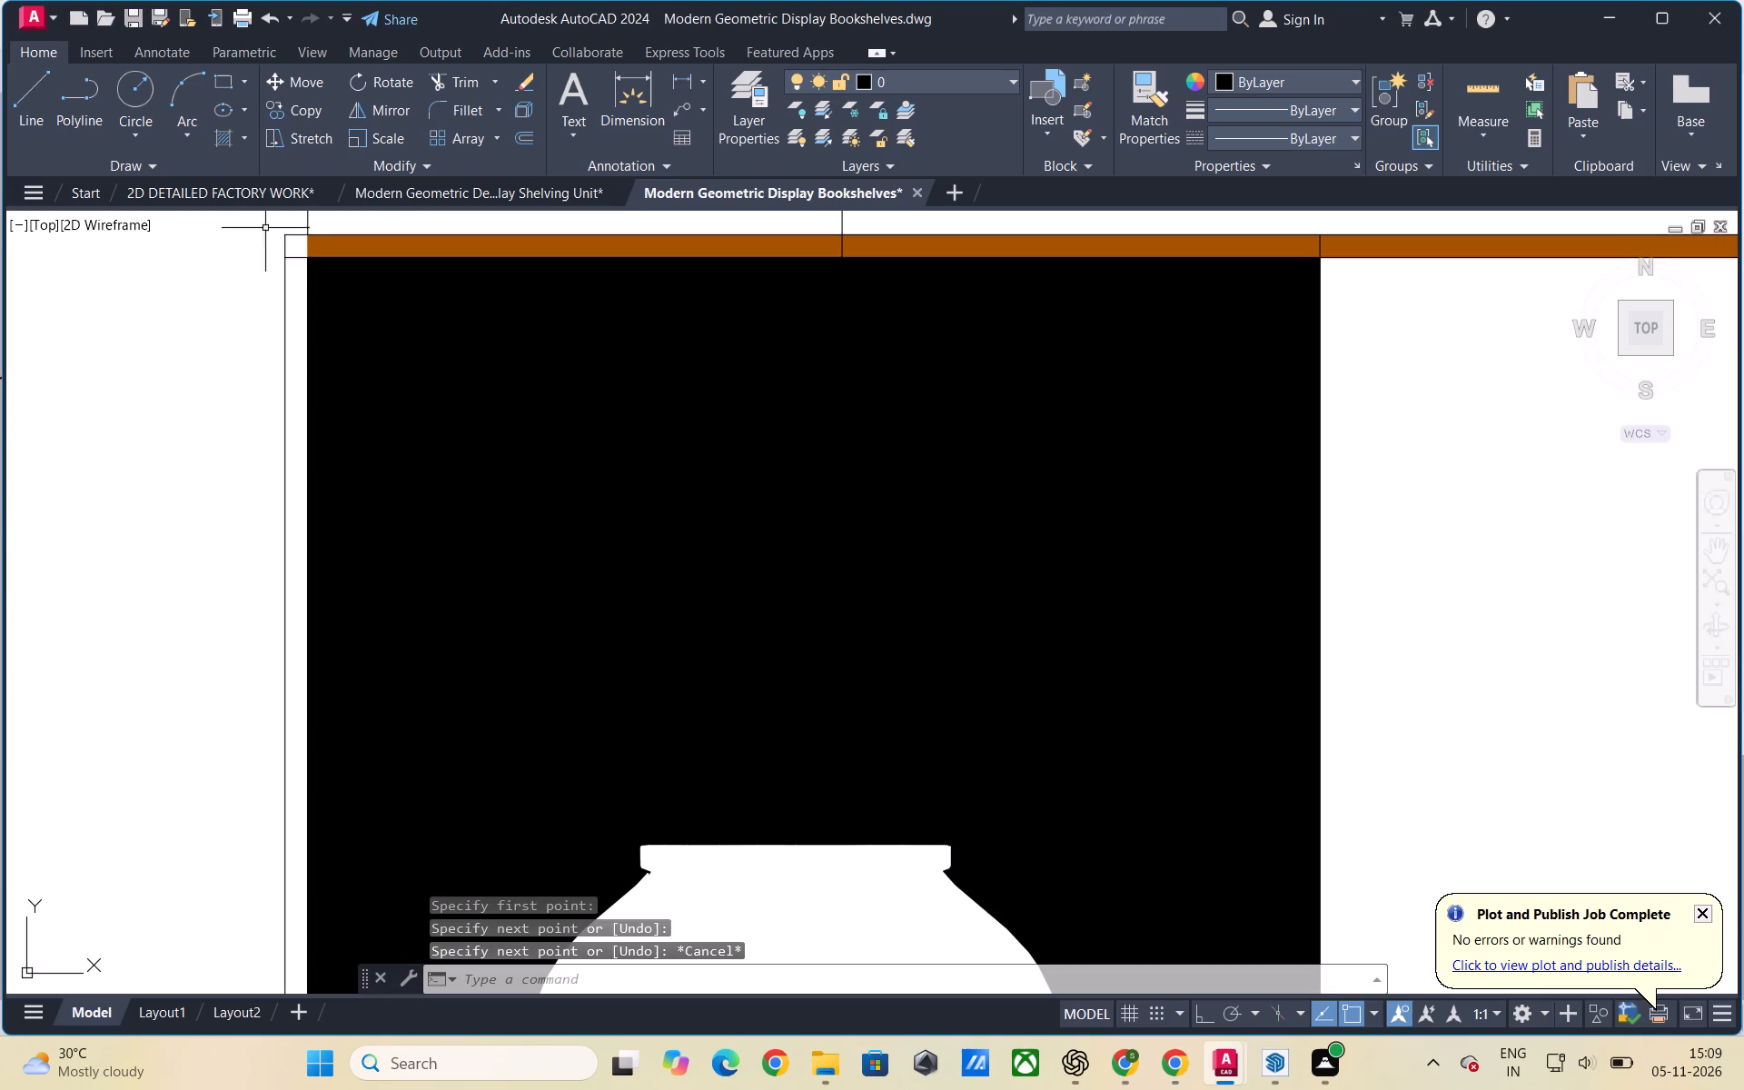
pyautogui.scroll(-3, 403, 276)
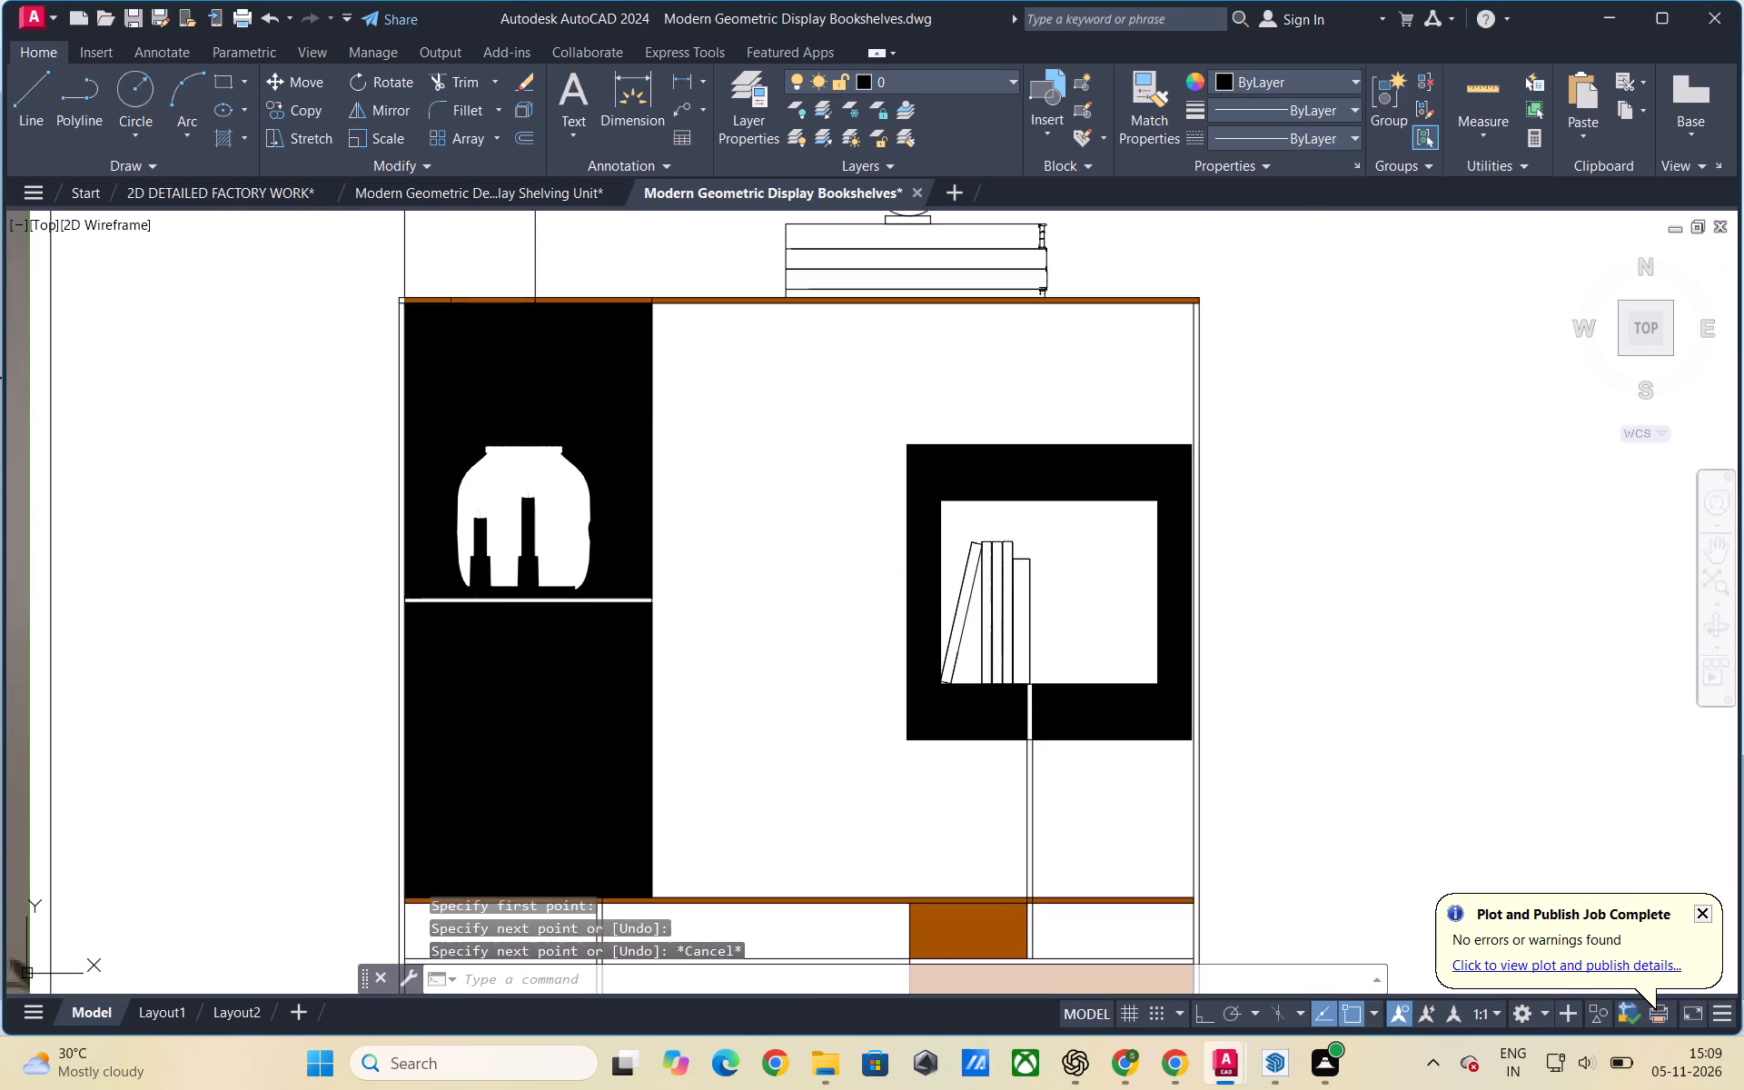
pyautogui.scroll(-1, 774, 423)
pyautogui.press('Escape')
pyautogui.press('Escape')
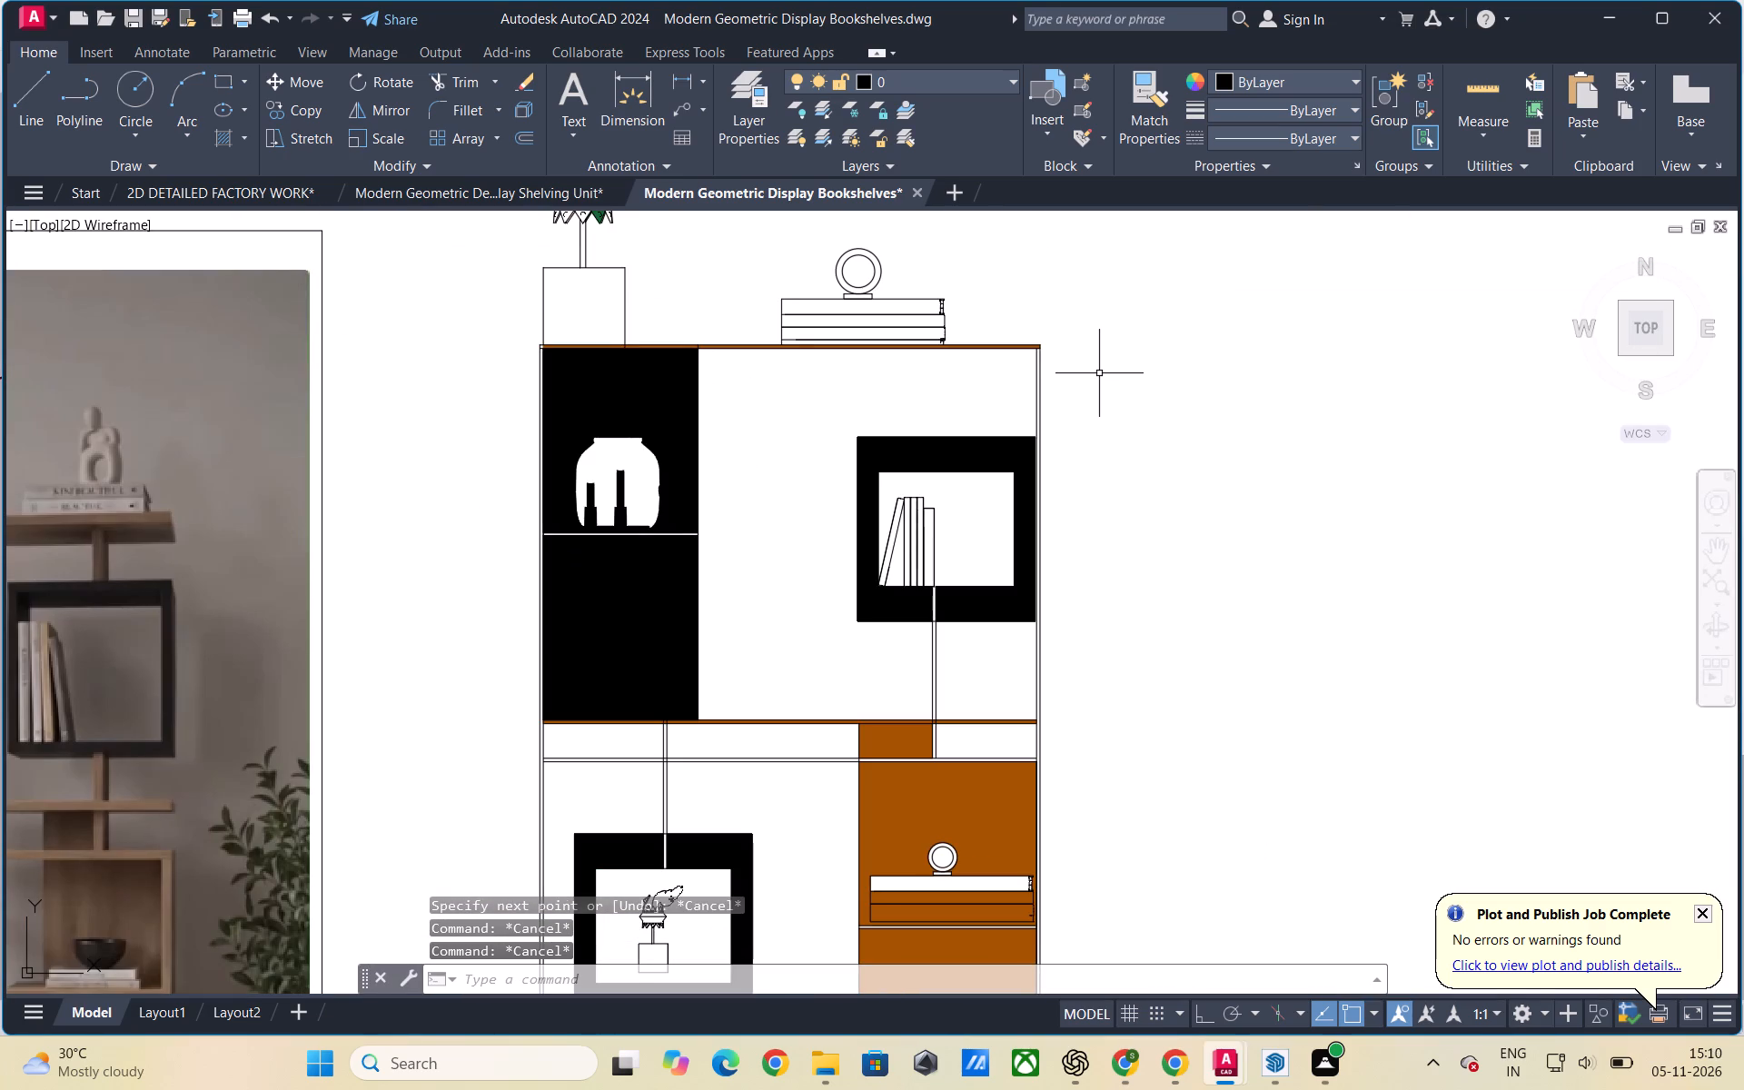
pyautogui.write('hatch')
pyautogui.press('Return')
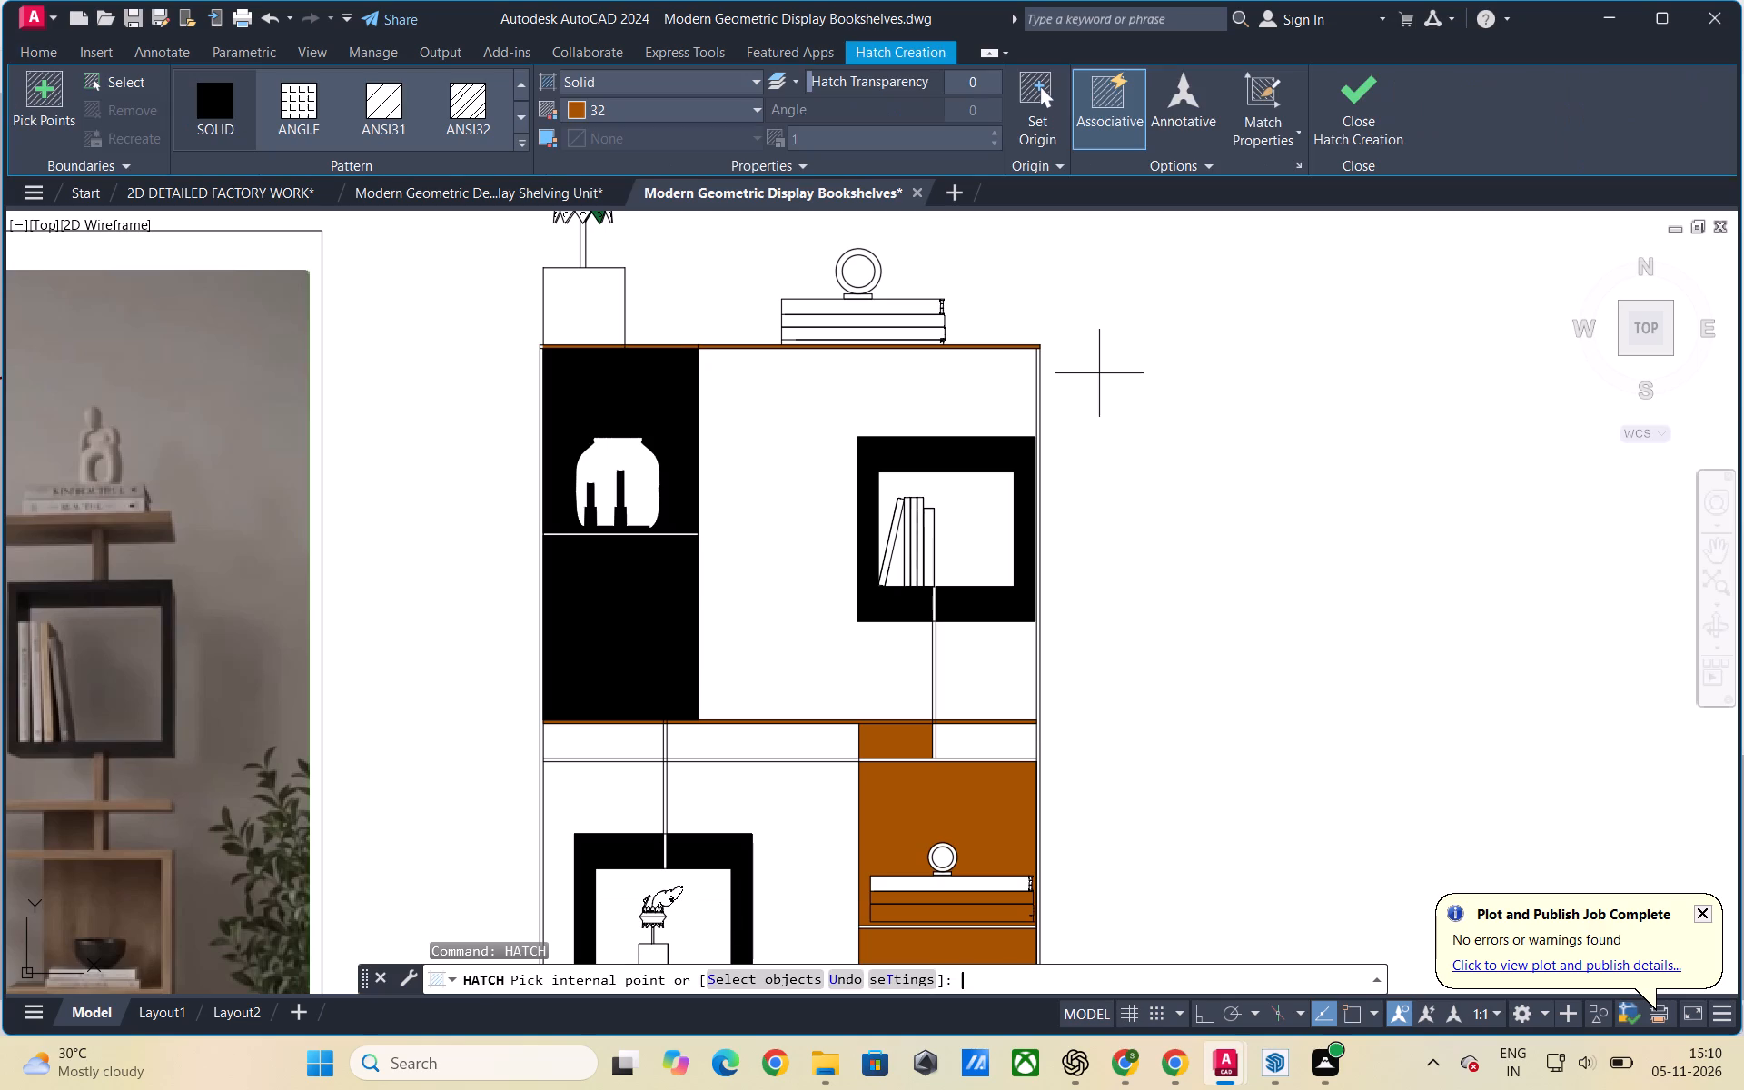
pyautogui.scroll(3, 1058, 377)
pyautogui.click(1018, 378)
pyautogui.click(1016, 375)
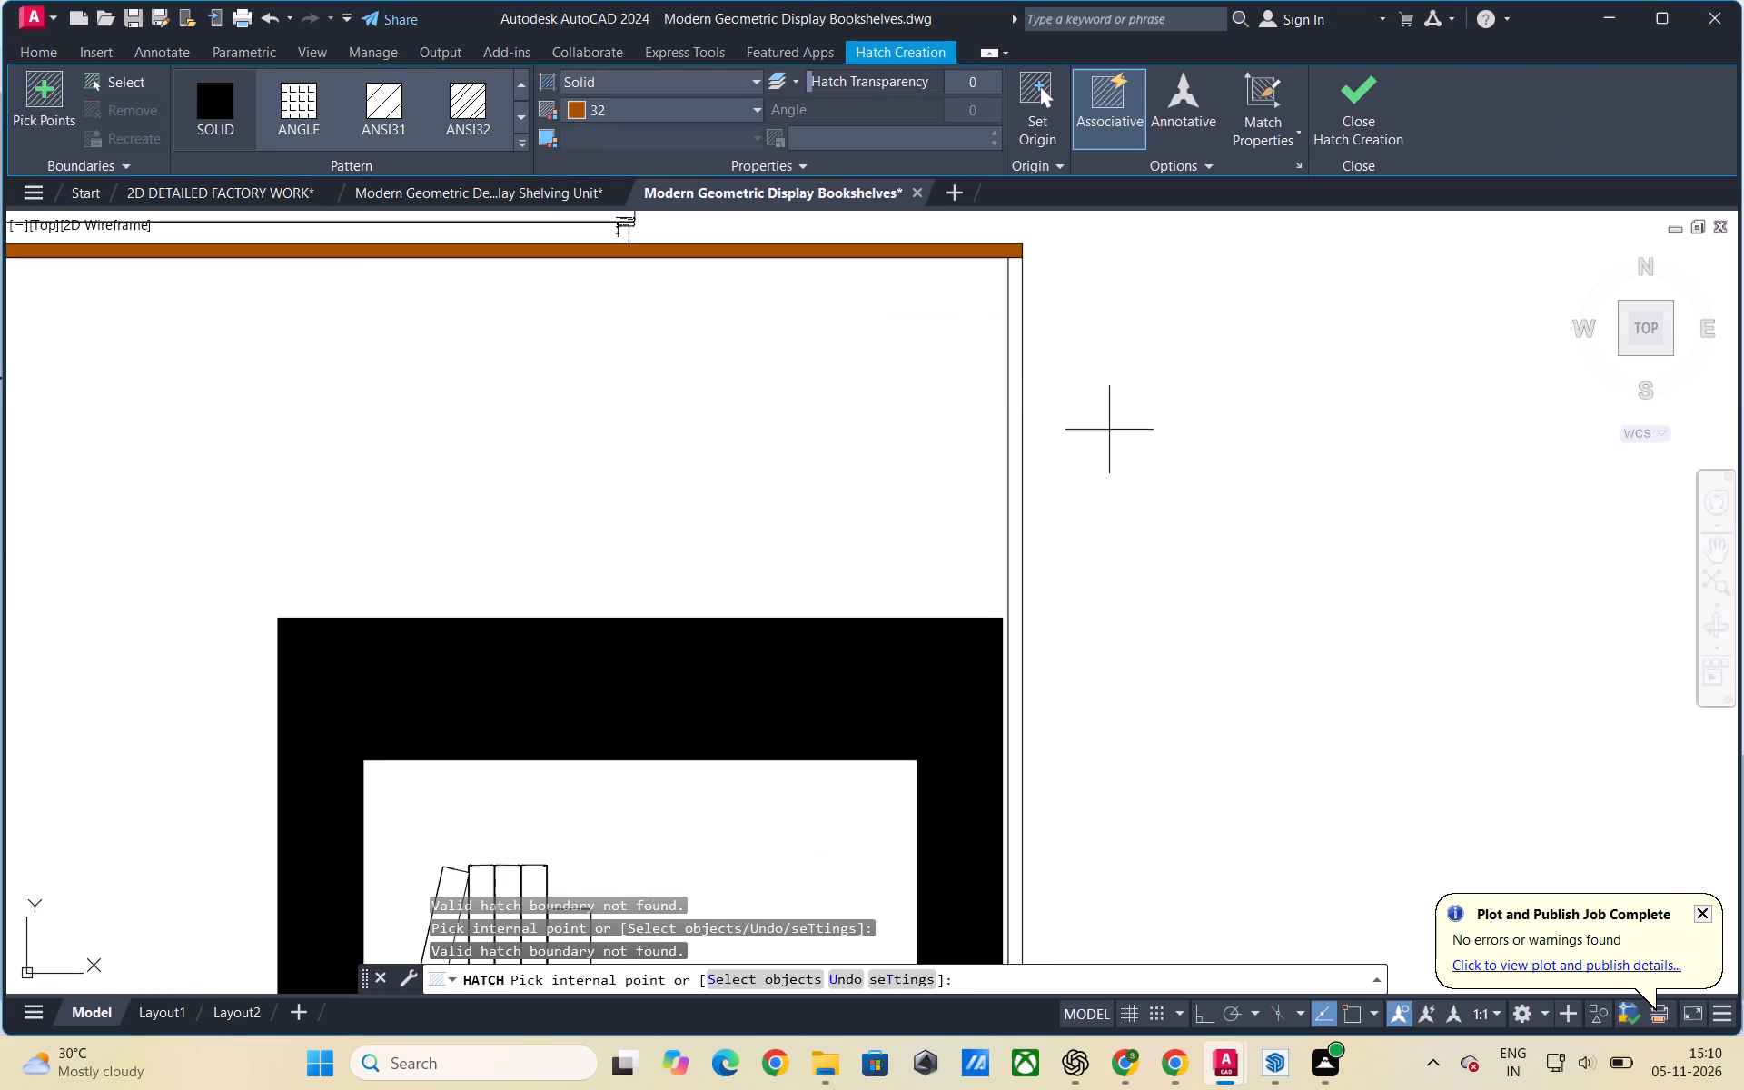
# Fill the top board's end over the left side panel with solid colour 32 and try the panel just below it.
pyautogui.scroll(-2, 1112, 431)
pyautogui.scroll(-1, 1179, 402)
pyautogui.scroll(2, 280, 432)
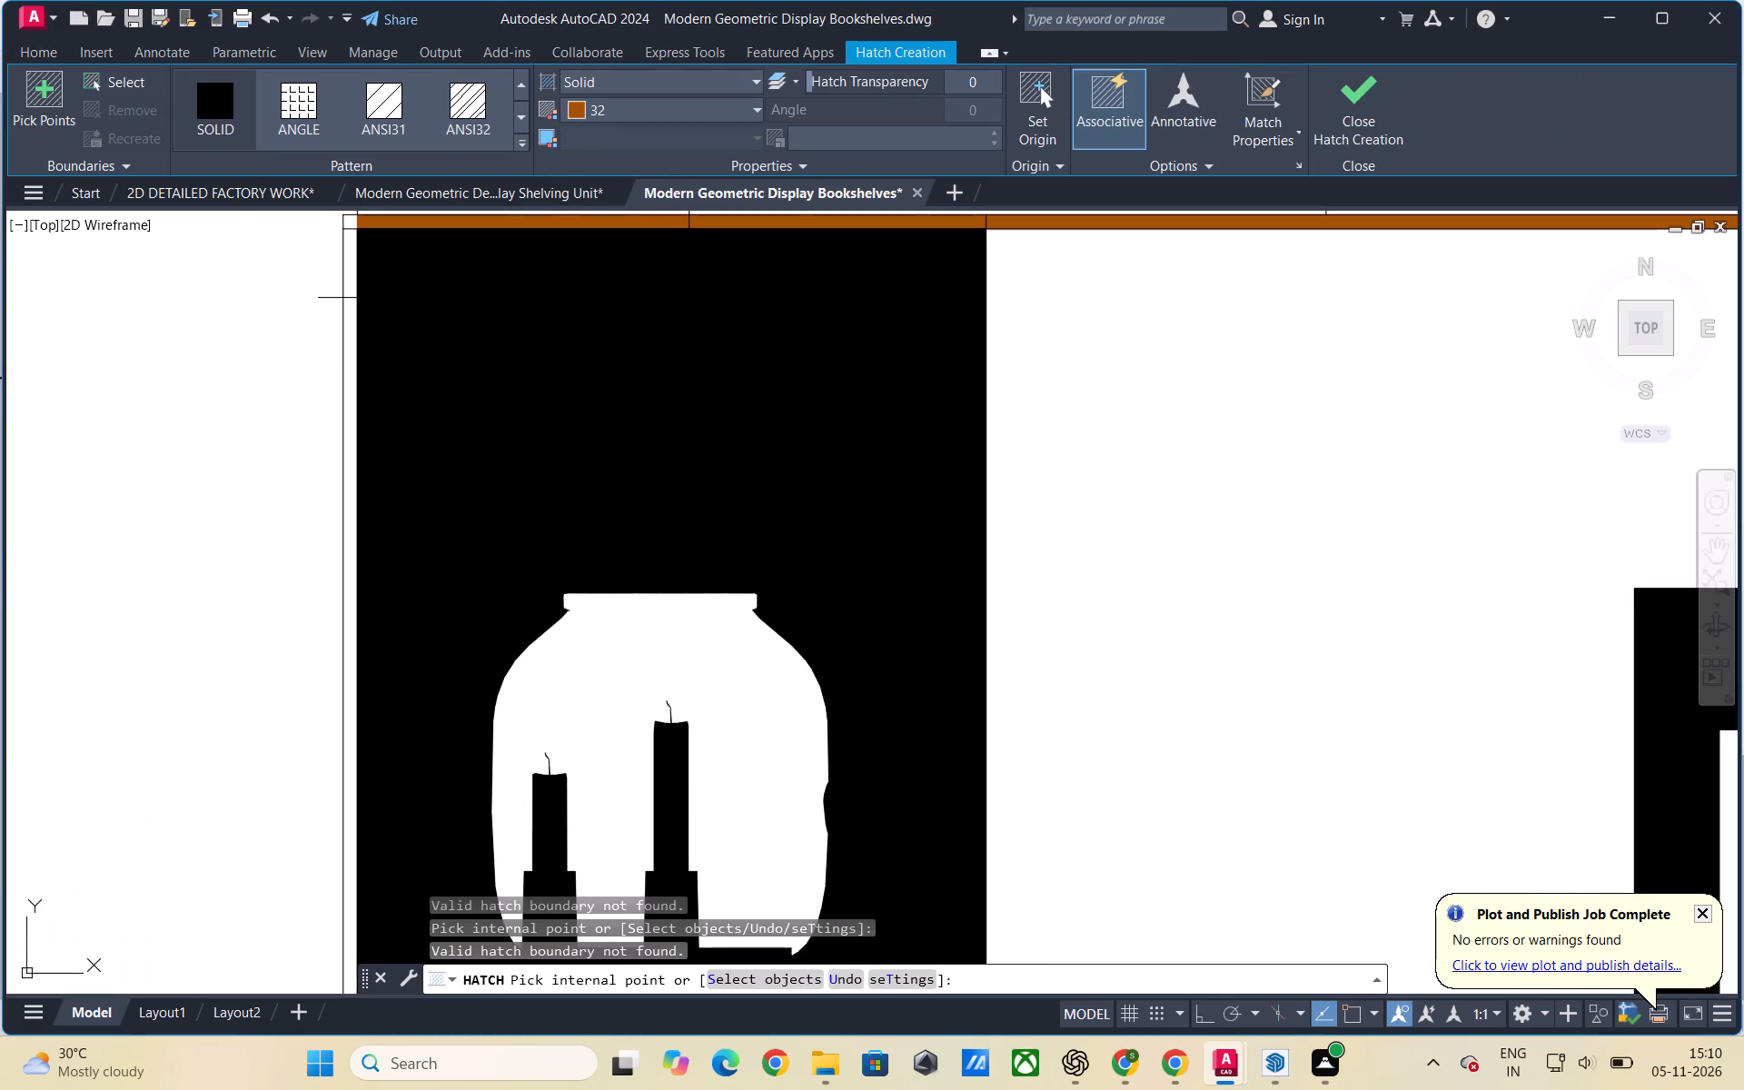
pyautogui.click(348, 298)
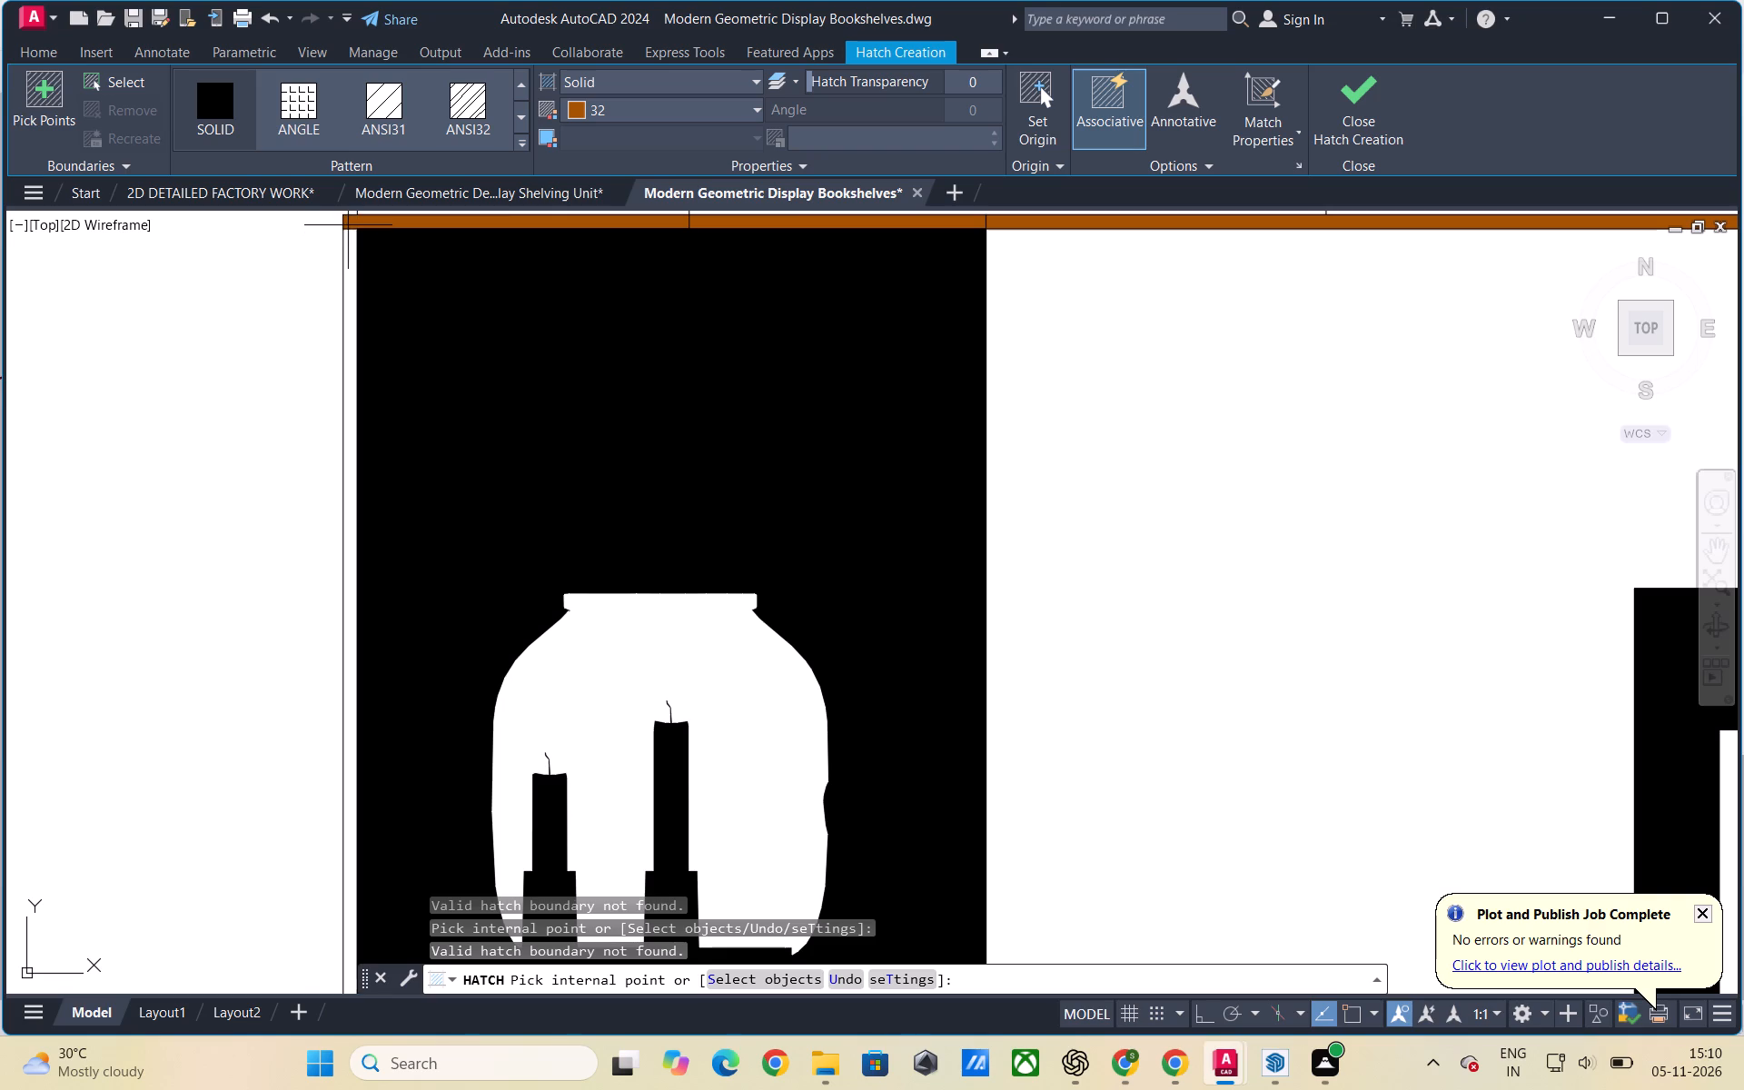
pyautogui.click(348, 225)
pyautogui.click(347, 253)
# Fill the full-width board between the middle and bottom sections with the solid colour 32 hatch.
pyautogui.scroll(-4, 354, 289)
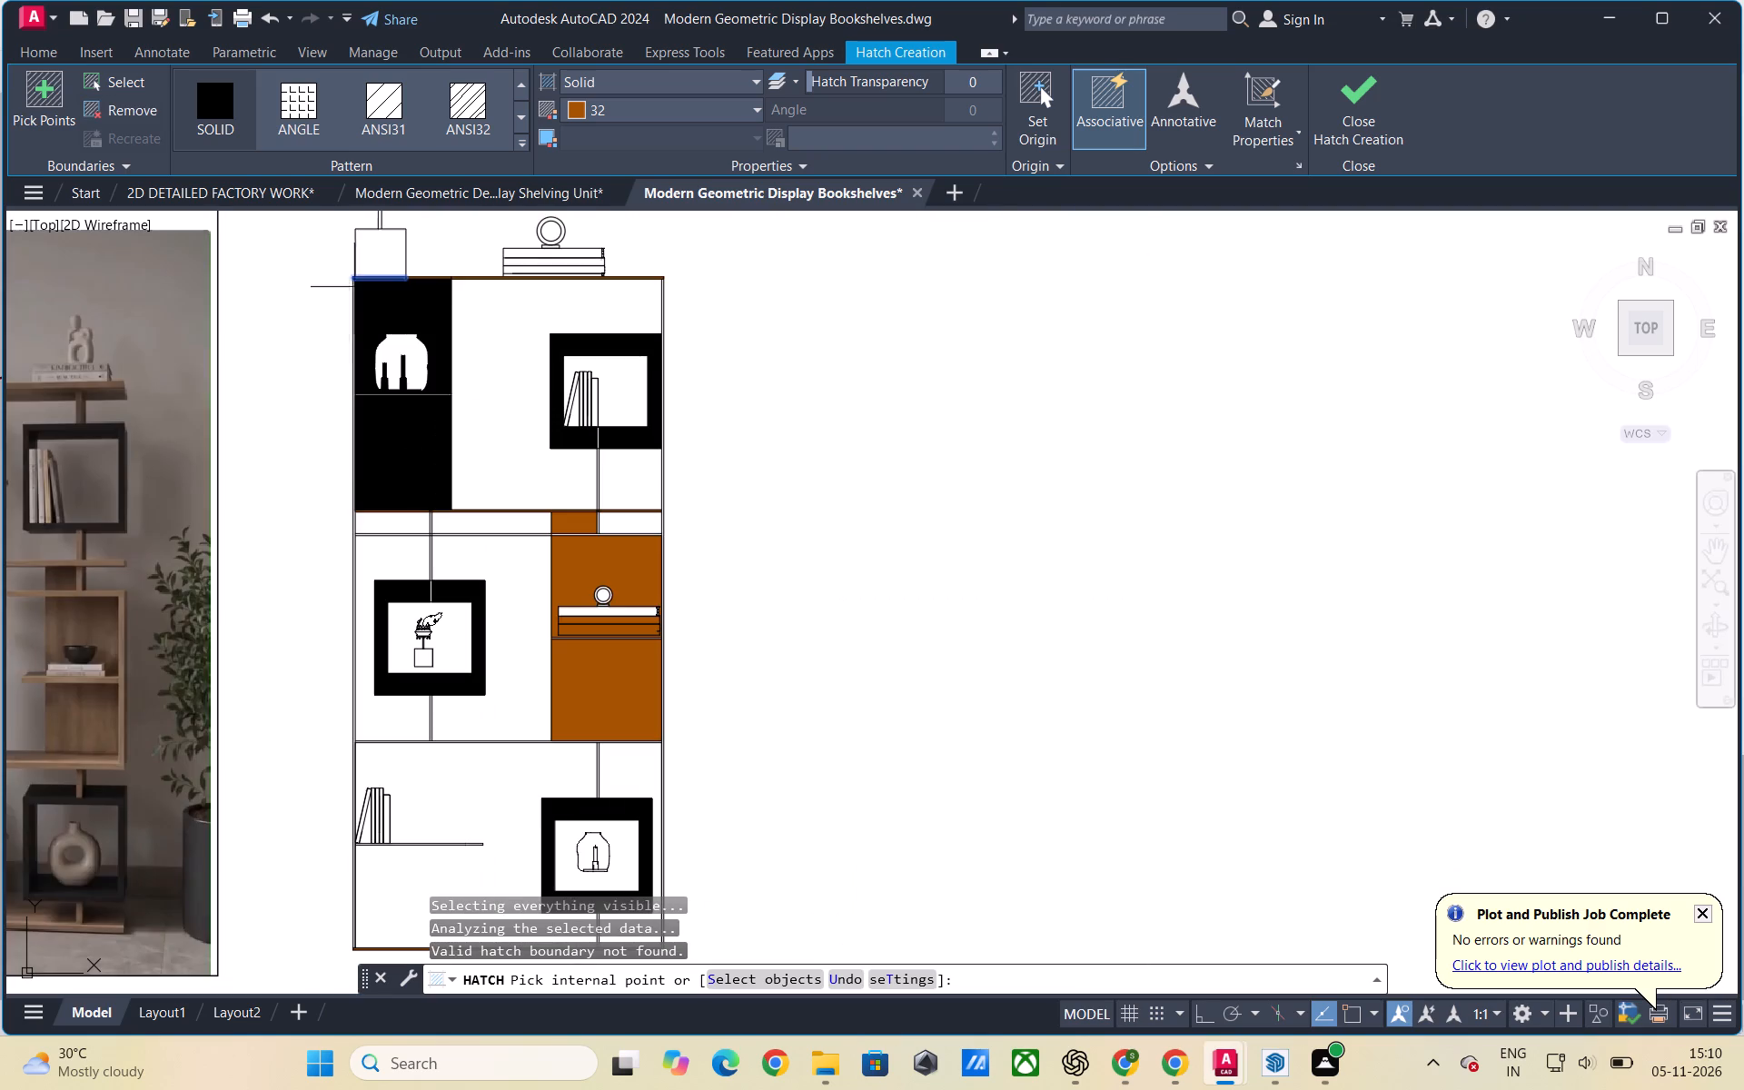
pyautogui.scroll(-1, 797, 587)
pyautogui.scroll(2, 627, 641)
pyautogui.scroll(3, 599, 760)
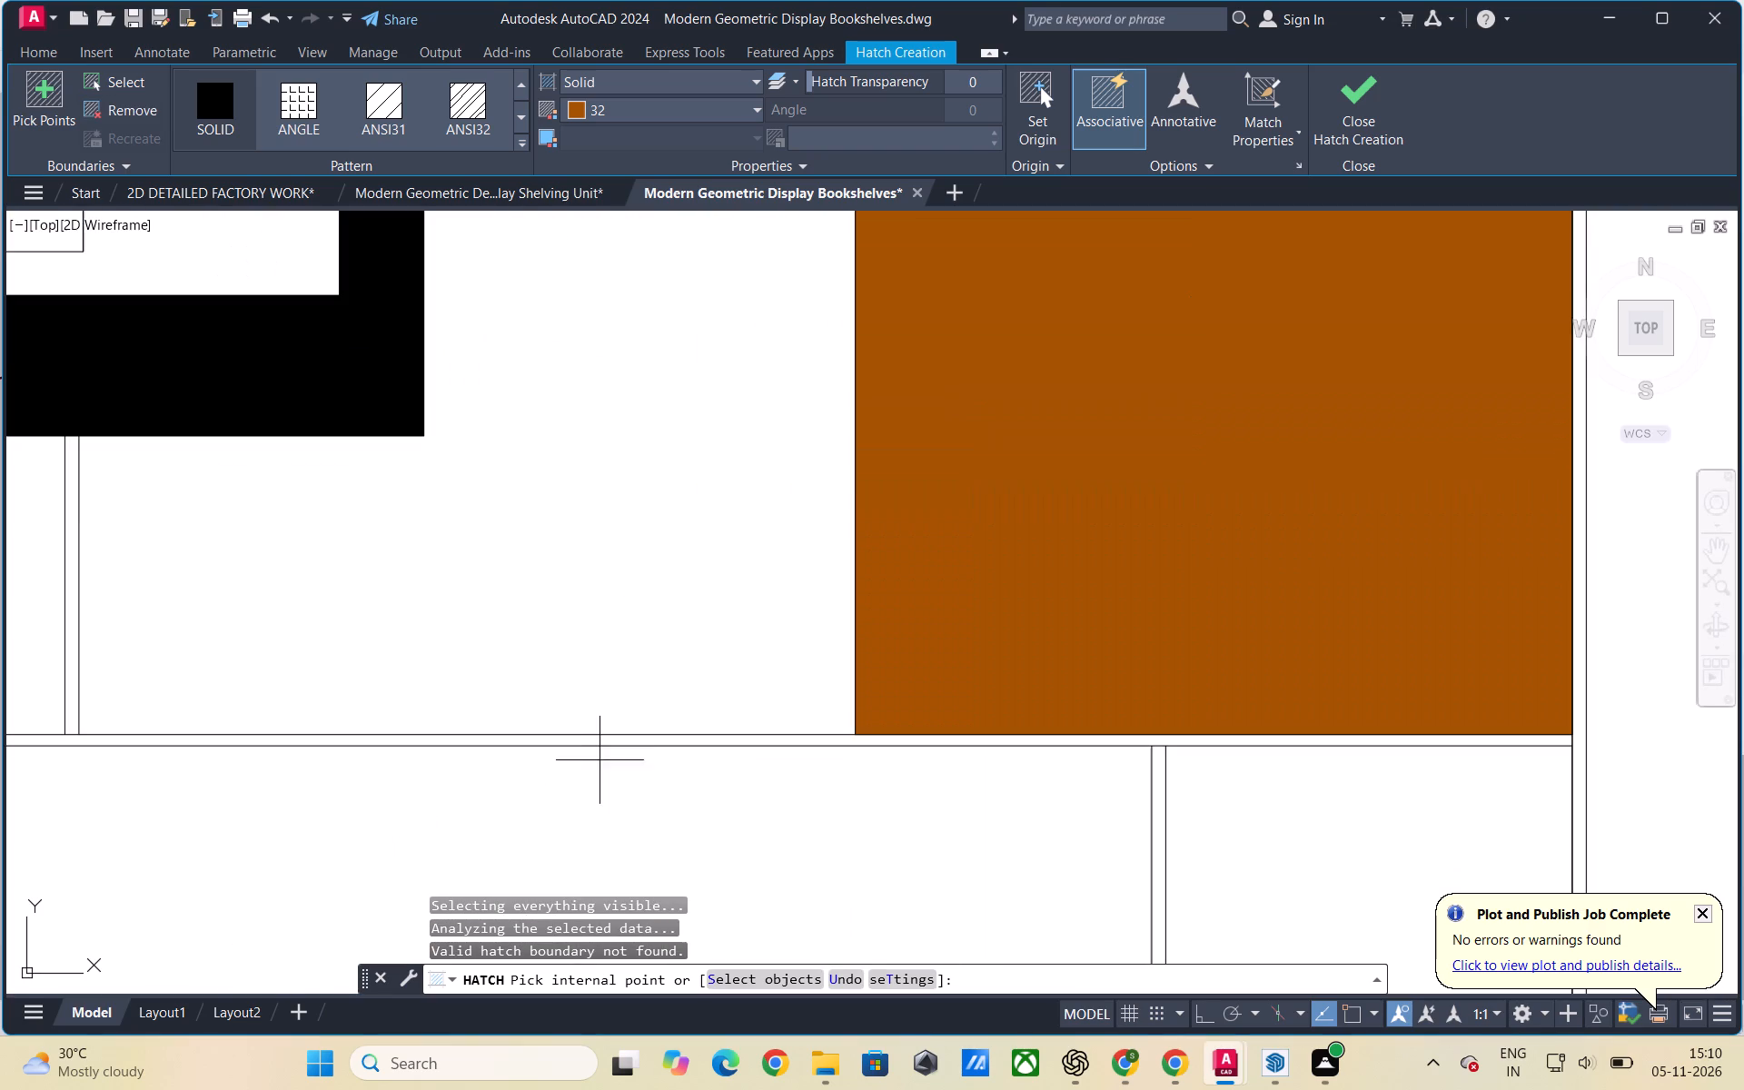
pyautogui.click(604, 743)
# Fill the middle section's top board with the solid colour 32 hatch across its full width, on both sides of the vertical support.
pyautogui.scroll(-3, 508, 698)
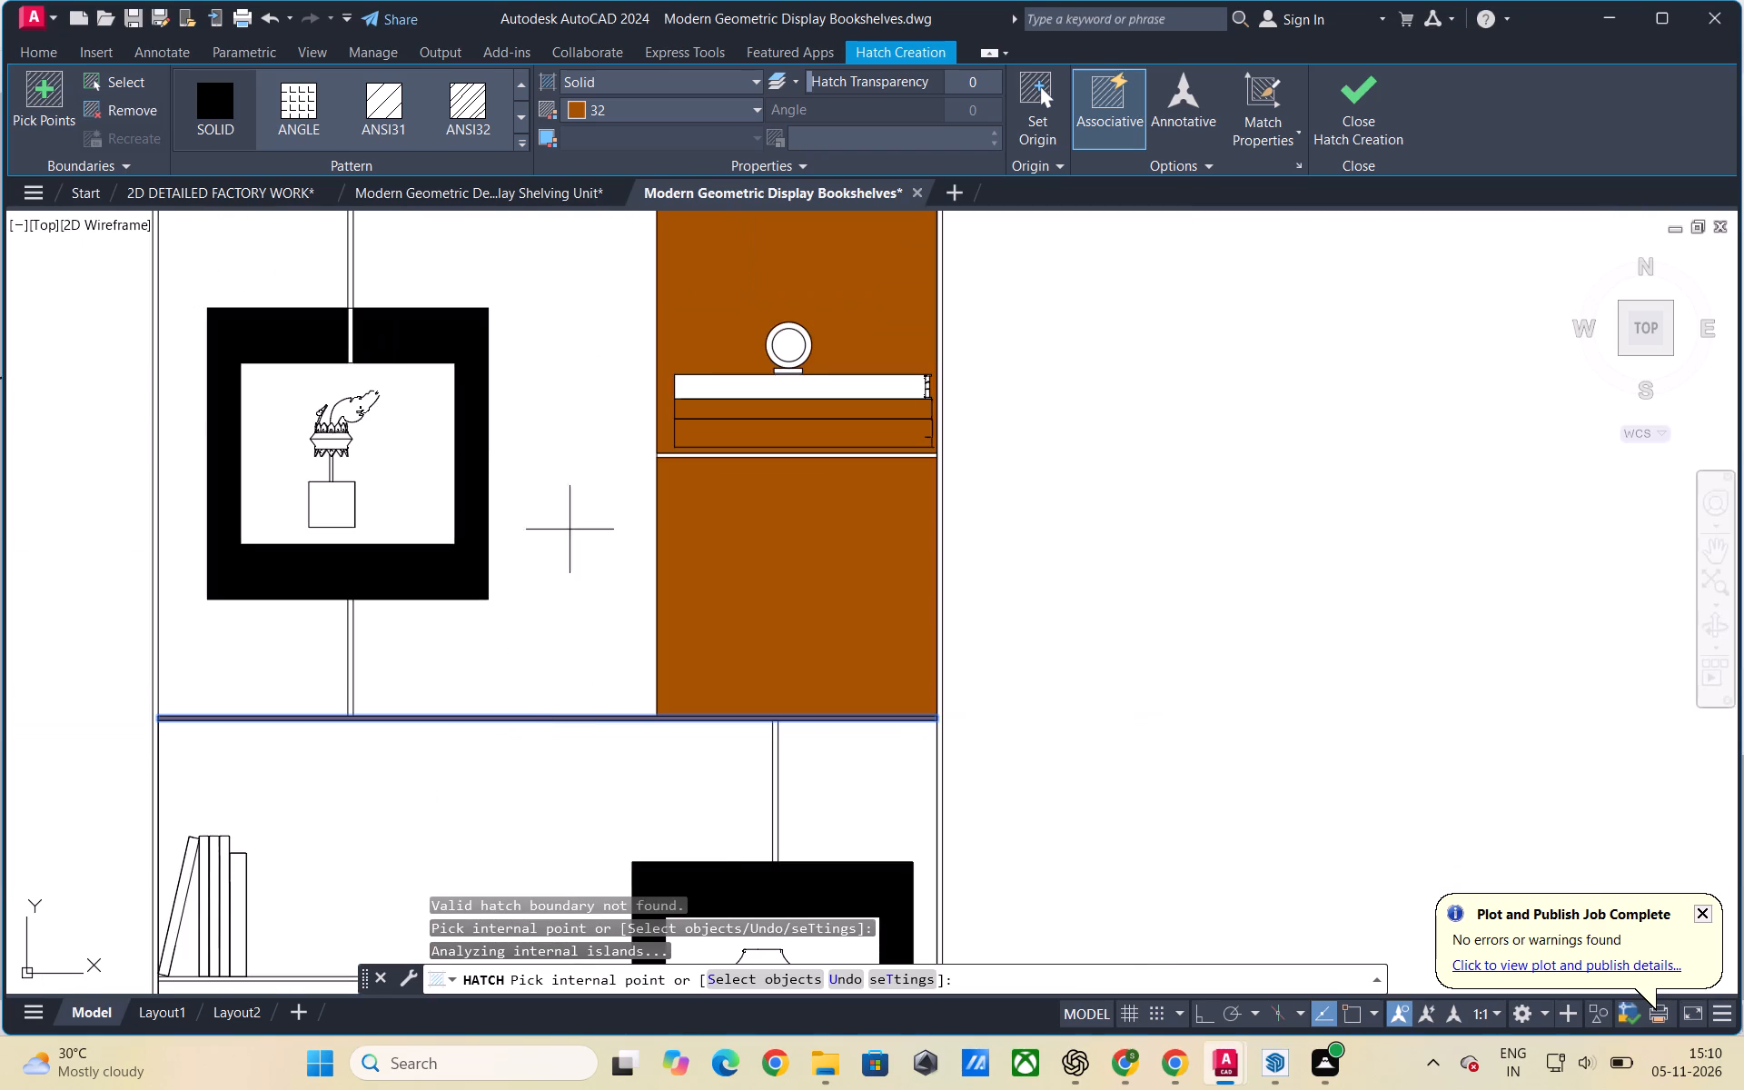
pyautogui.scroll(-2, 591, 593)
pyautogui.scroll(2, 562, 441)
pyautogui.click(561, 450)
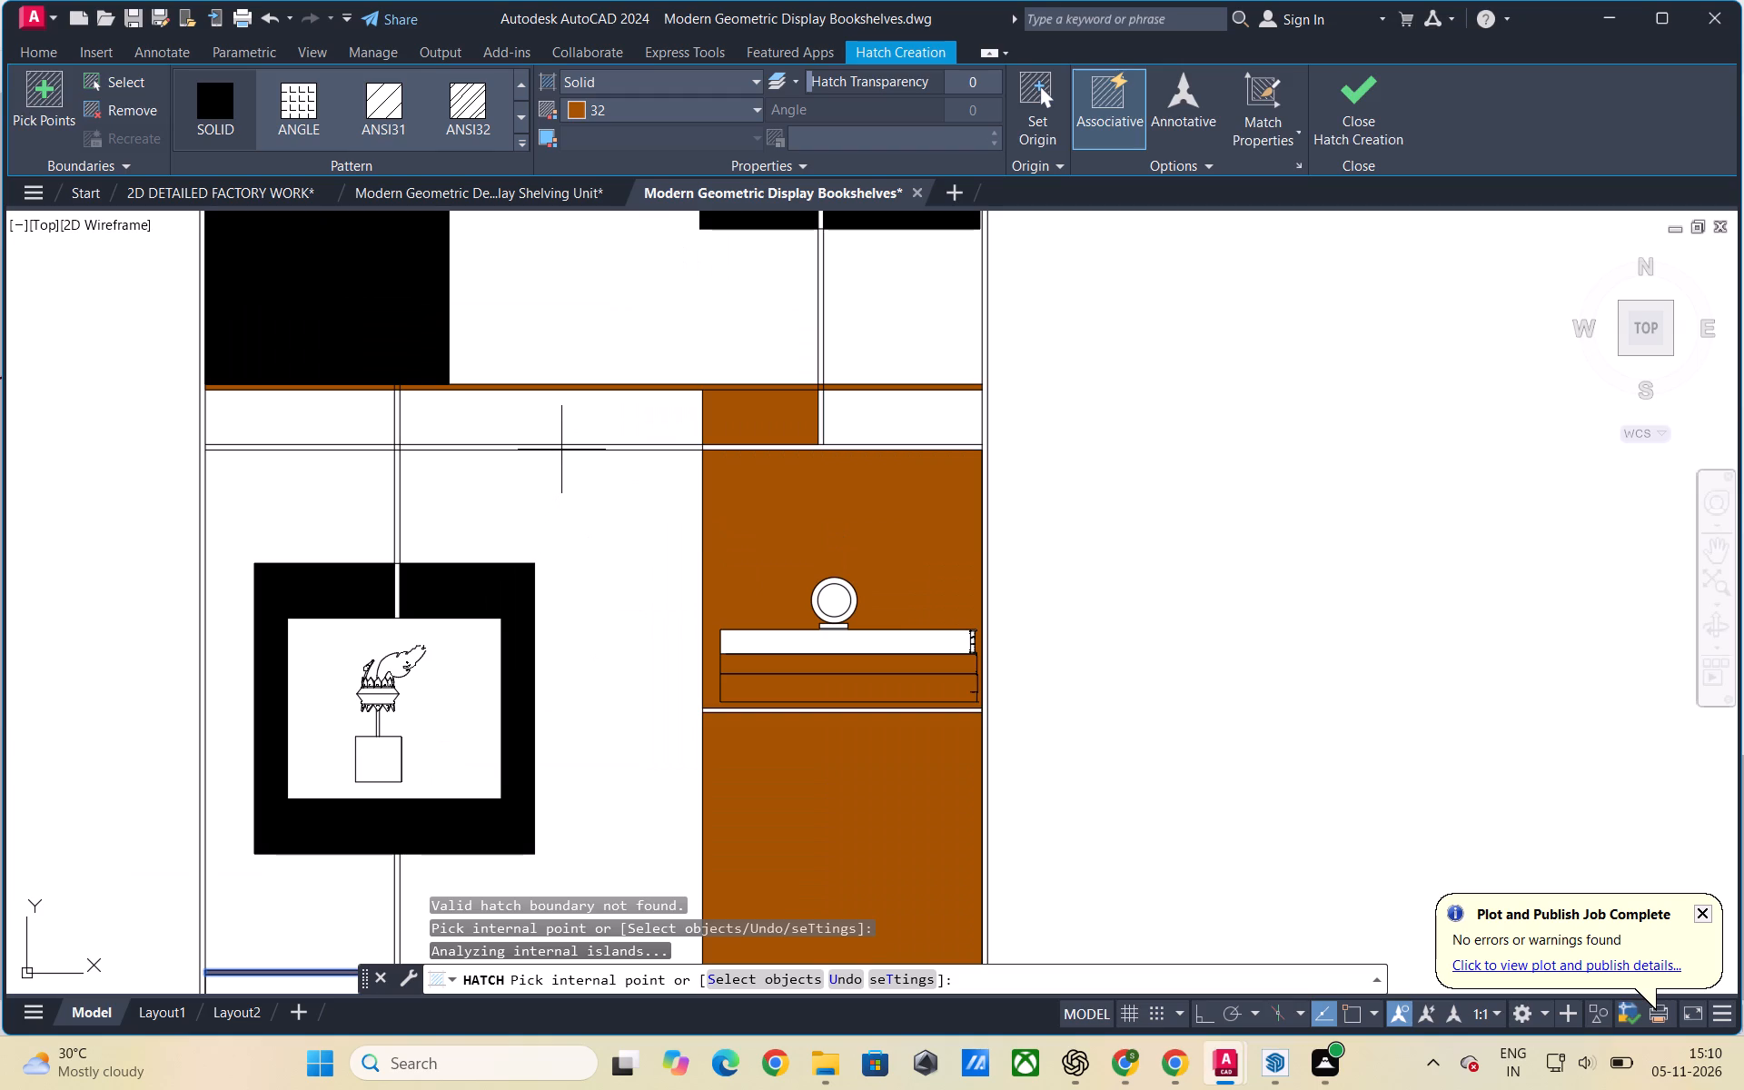
pyautogui.click(1043, 413)
pyautogui.scroll(2, 566, 437)
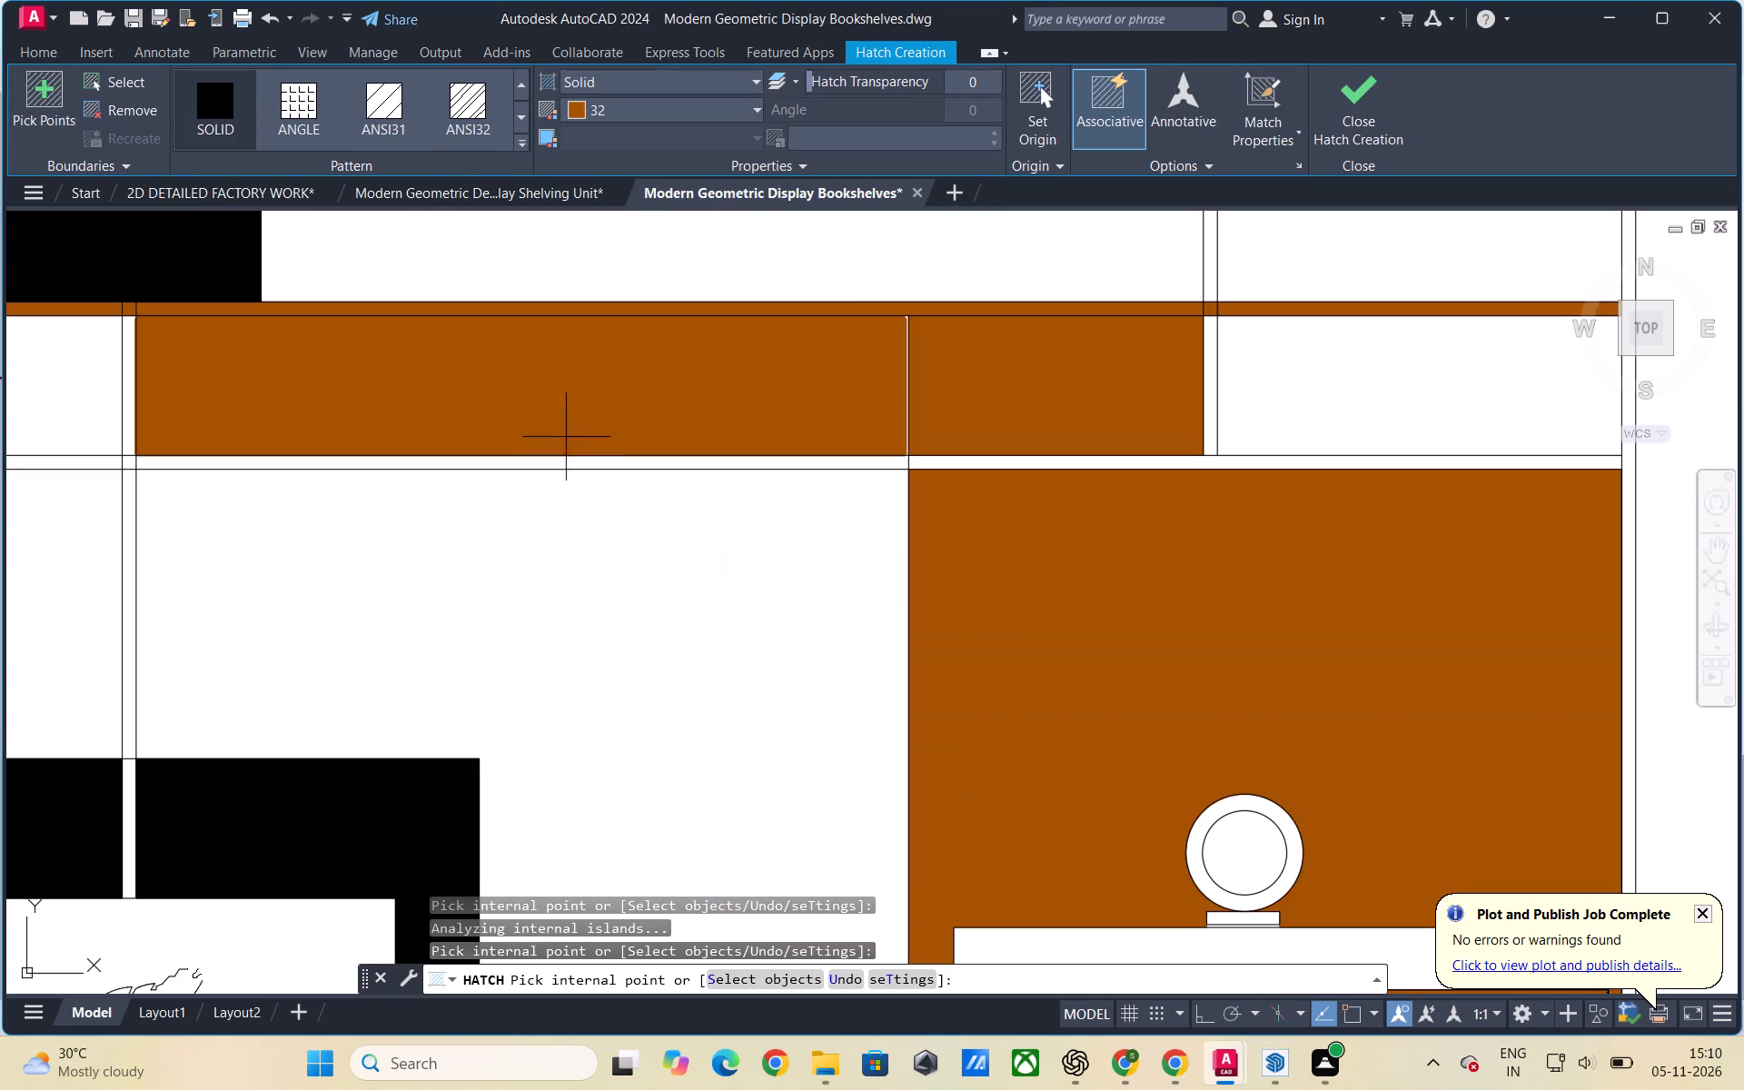
pyautogui.click(602, 463)
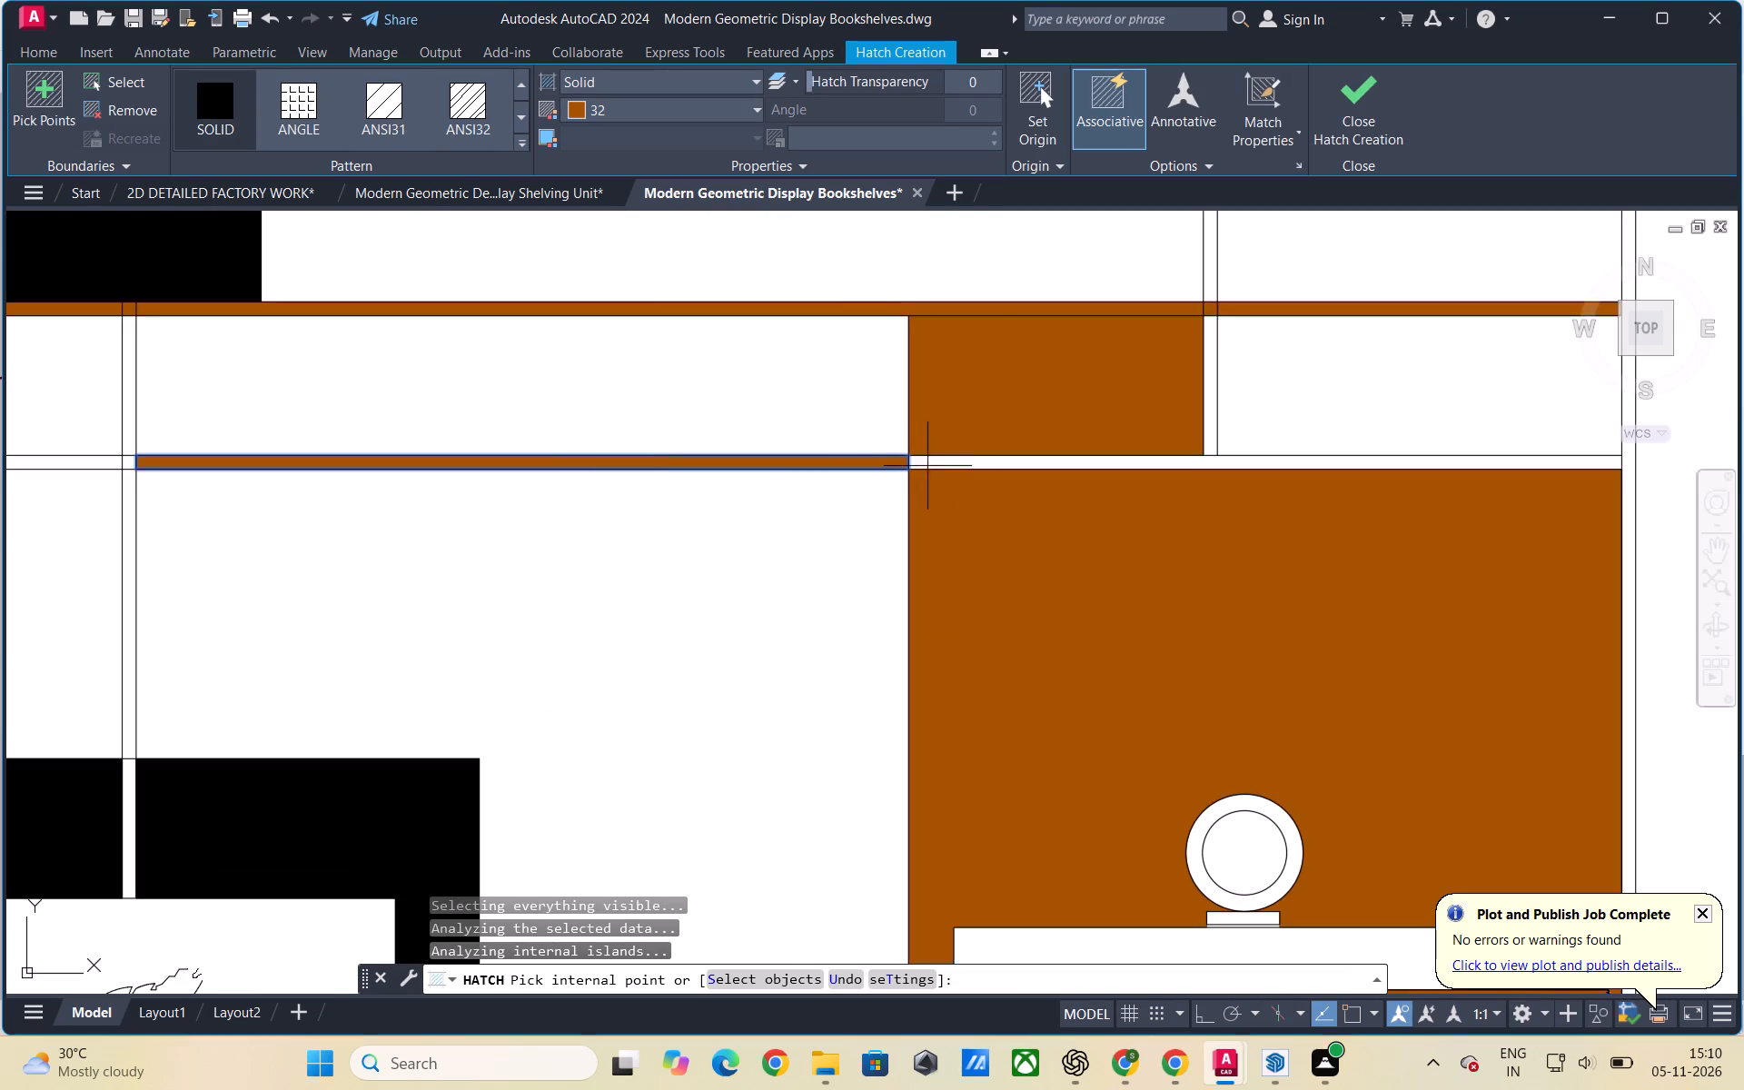
pyautogui.click(953, 464)
pyautogui.scroll(-1, 1111, 458)
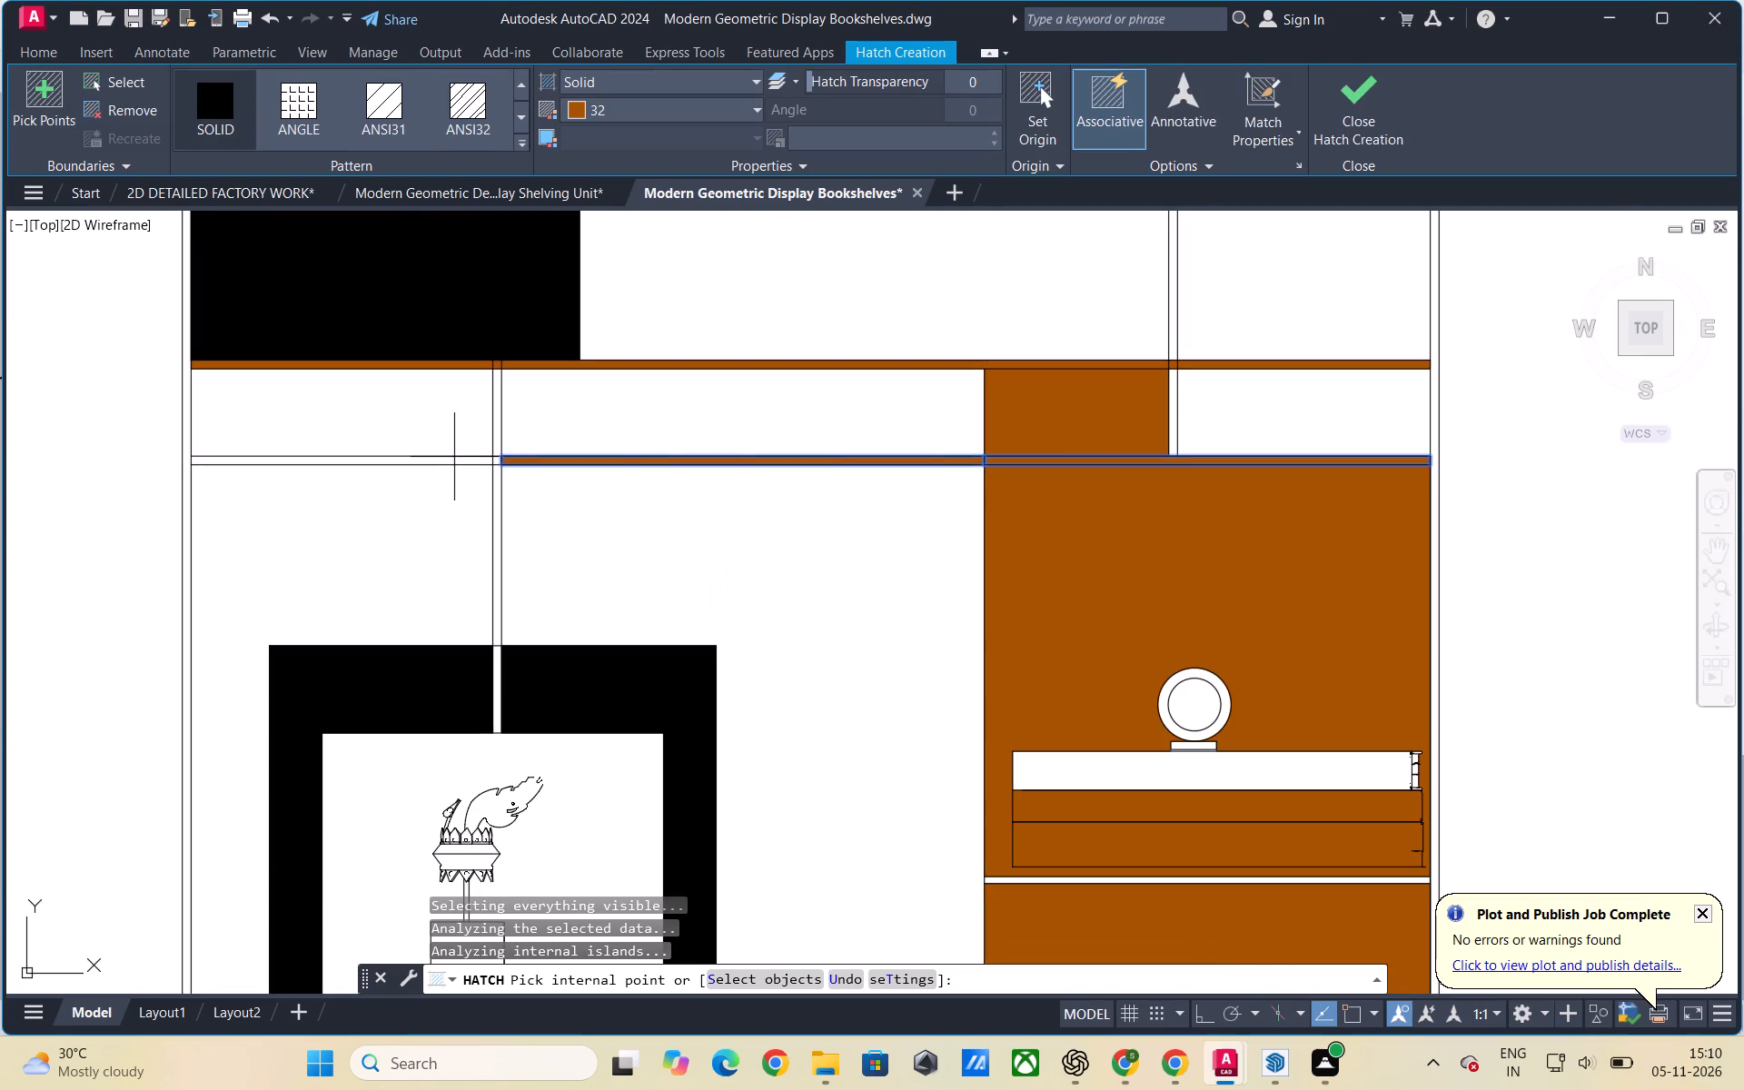
pyautogui.click(455, 461)
# Fill the vertical support above the middle-left black box with solid colour 32, above, below and at its crossing with the board.
pyautogui.click(498, 421)
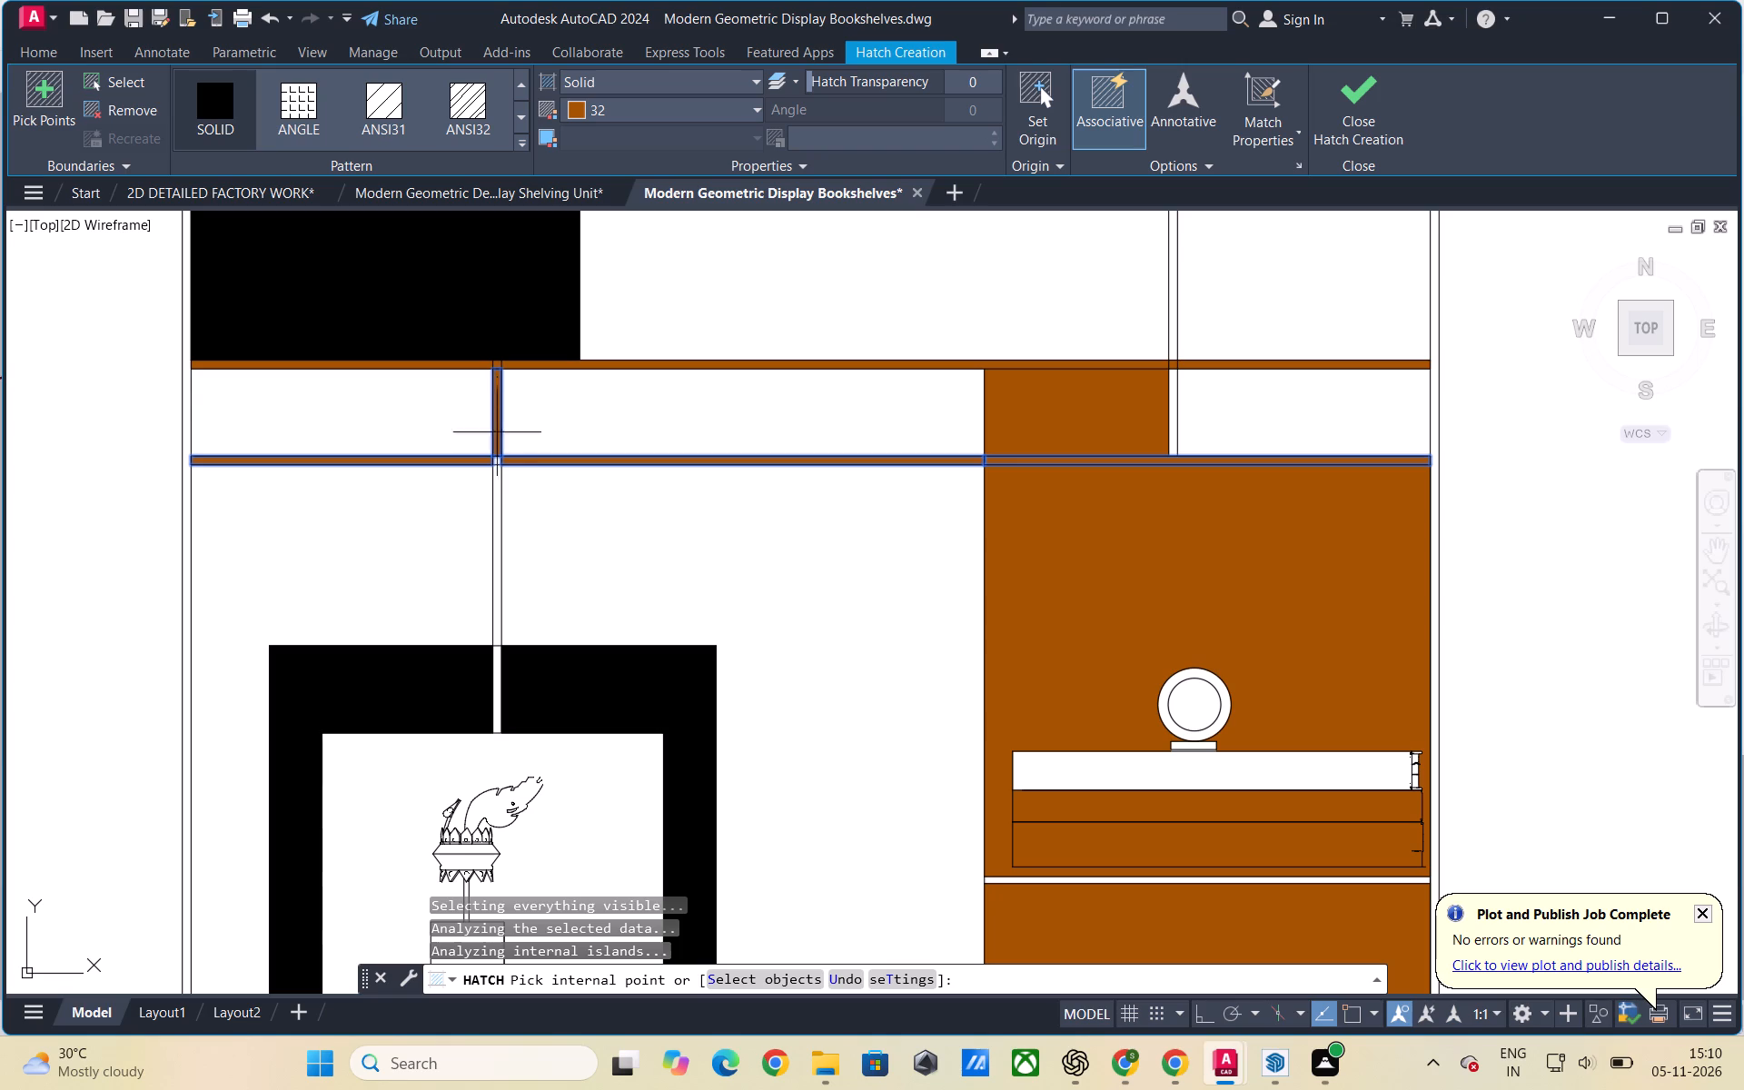
pyautogui.click(496, 486)
pyautogui.scroll(2, 498, 453)
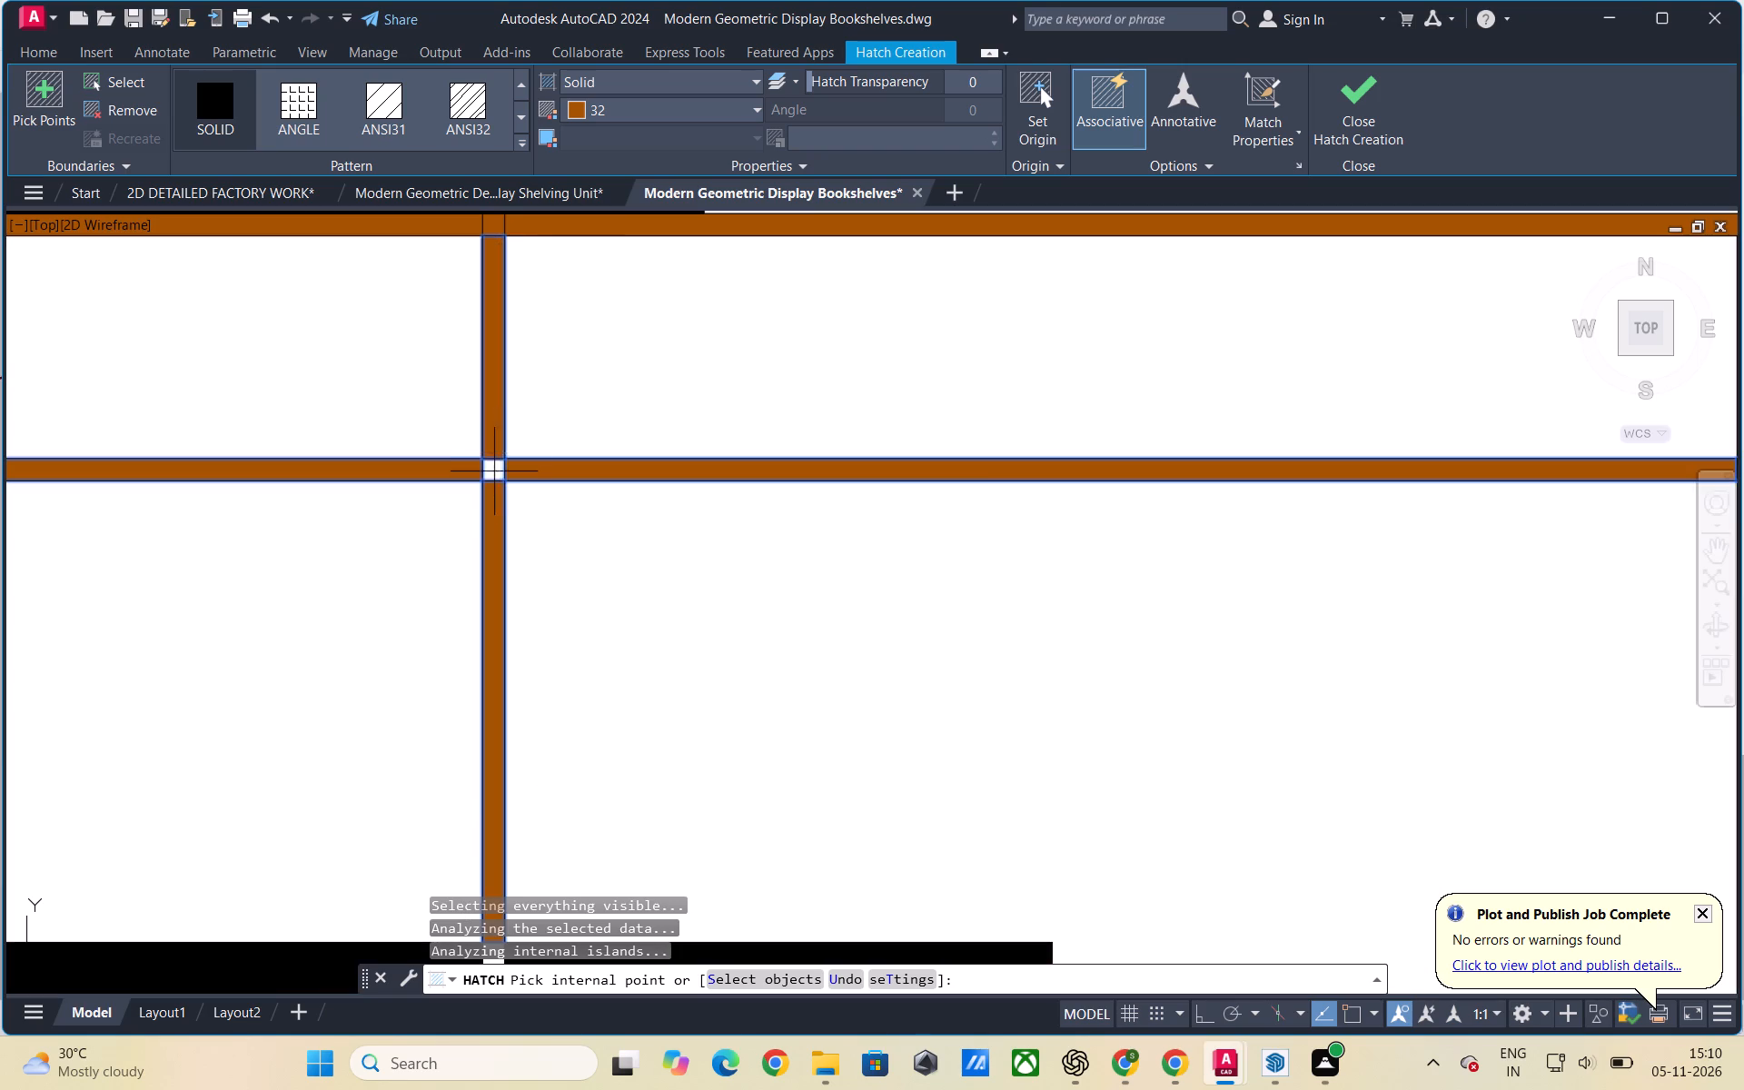
pyautogui.click(494, 475)
# Fill the vertical support under the upper-right black box with solid colour 32, including the part crossing the box's lower frame.
pyautogui.scroll(-3, 486, 538)
pyautogui.scroll(2, 920, 401)
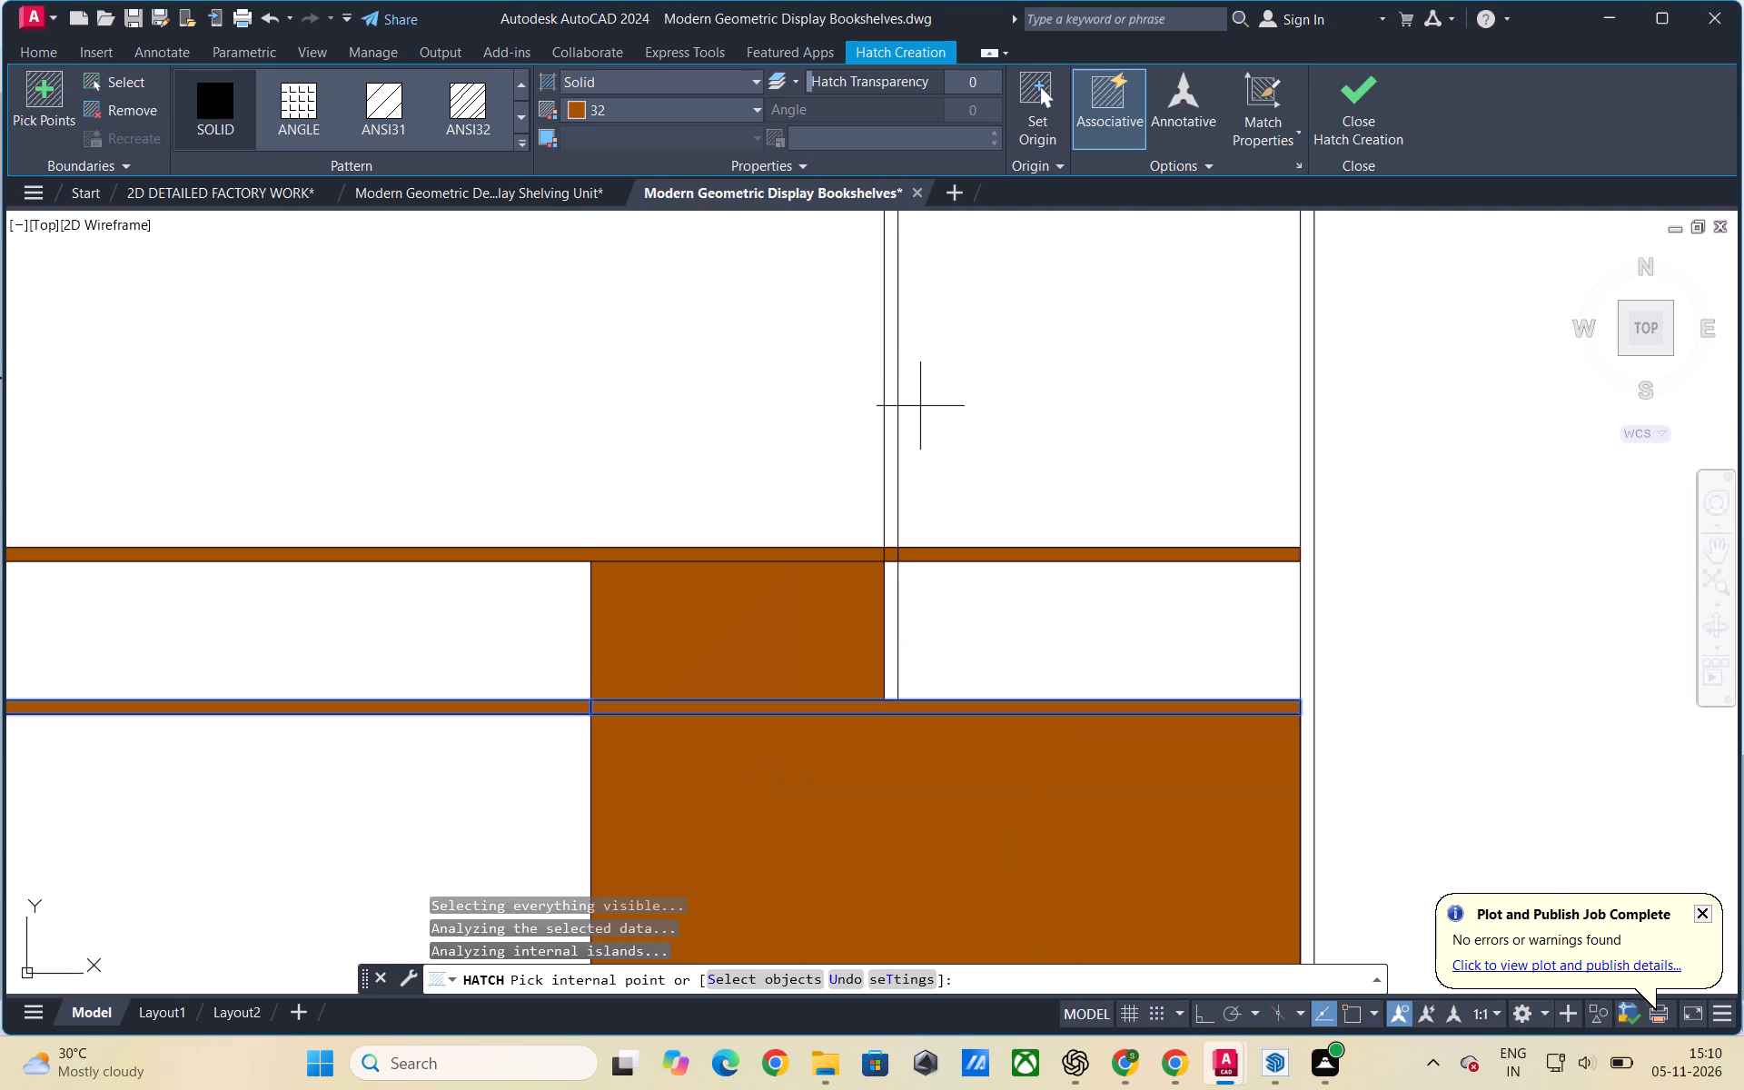
pyautogui.click(888, 412)
pyautogui.scroll(-2, 889, 478)
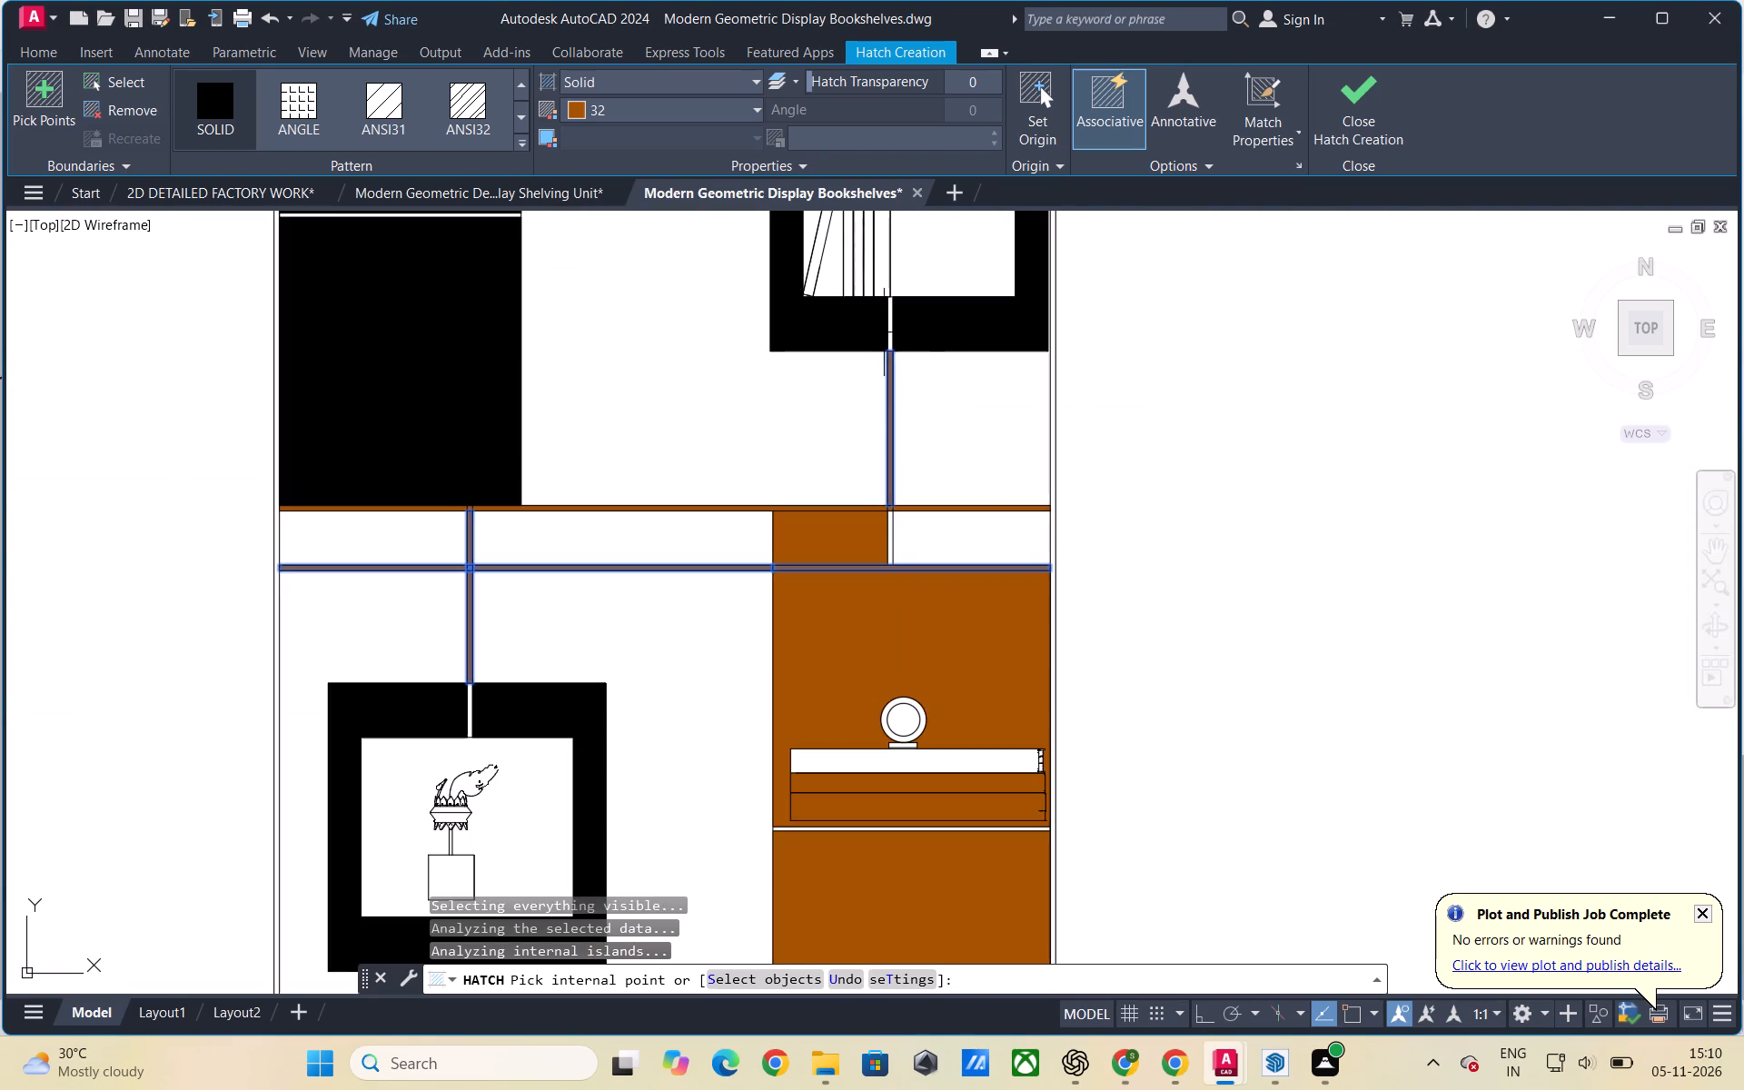
pyautogui.scroll(2, 884, 332)
pyautogui.click(897, 337)
# Fill the thin shelf beneath the jar in the upper-left black panel with the solid colour 32 hatch.
pyautogui.scroll(-2, 852, 398)
pyautogui.scroll(-2, 887, 481)
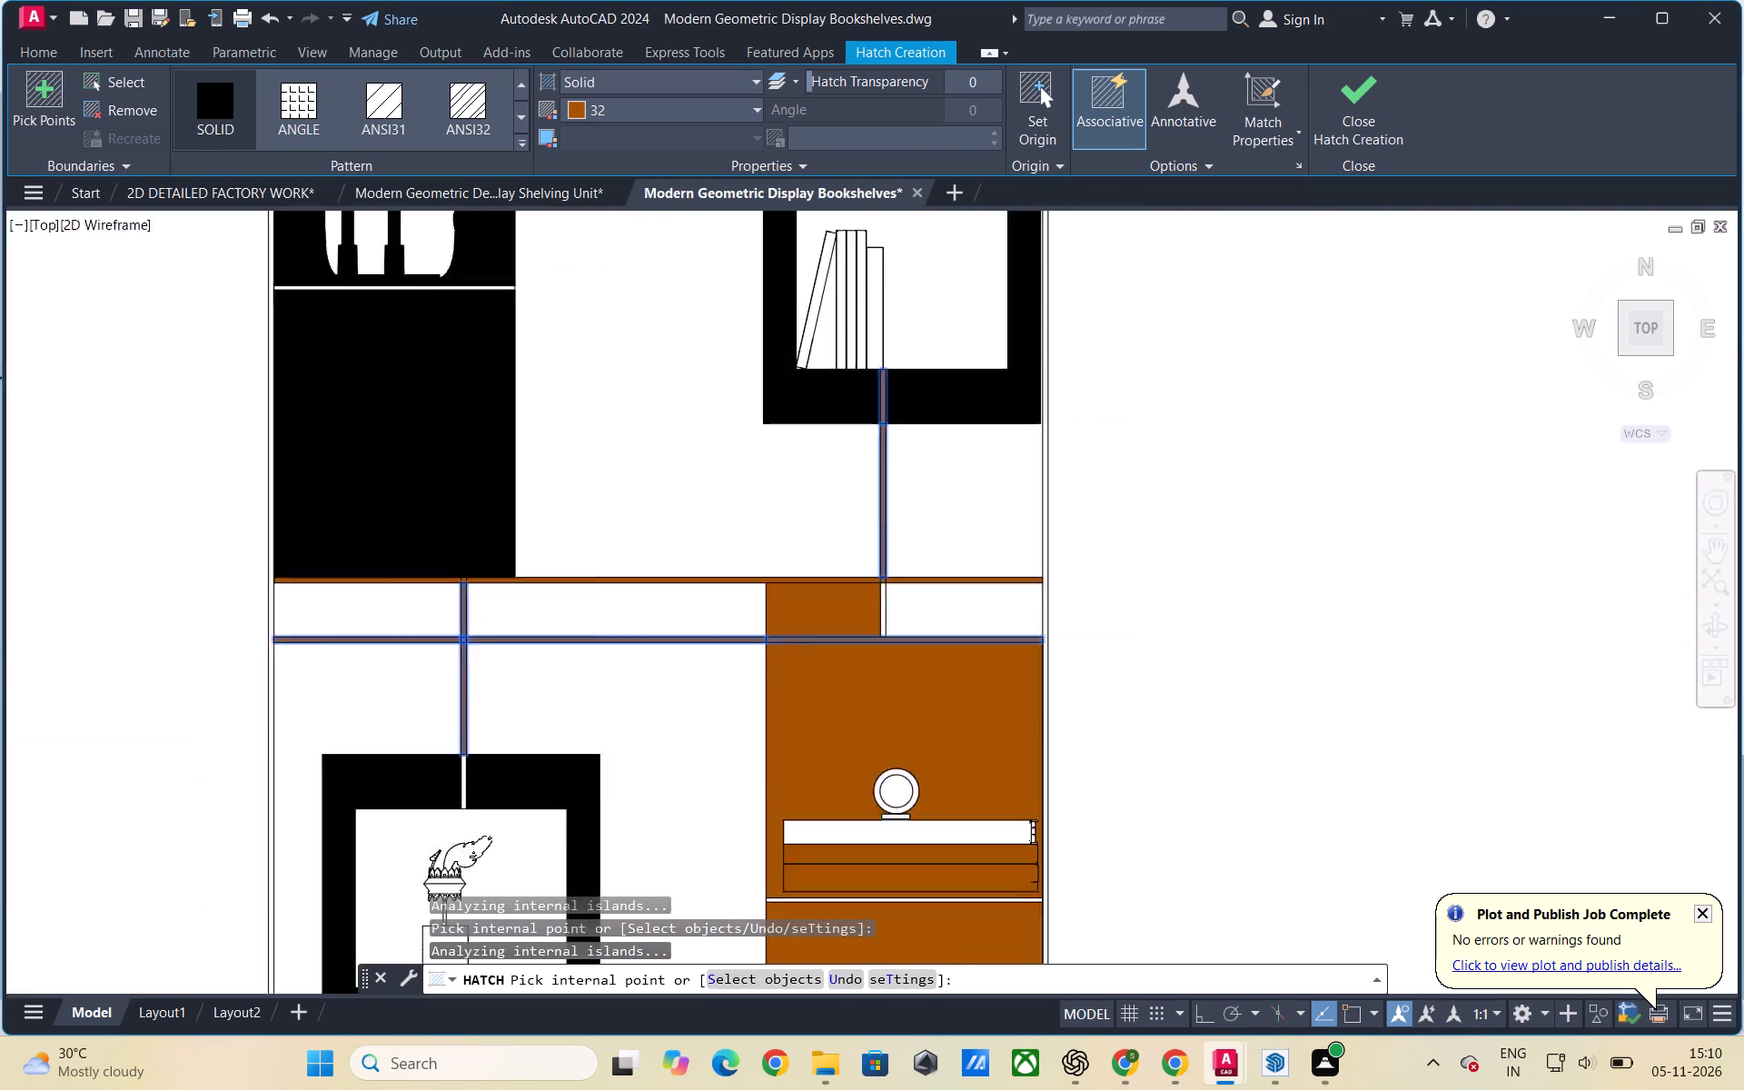
pyautogui.scroll(-1, 1025, 335)
pyautogui.scroll(1, 730, 347)
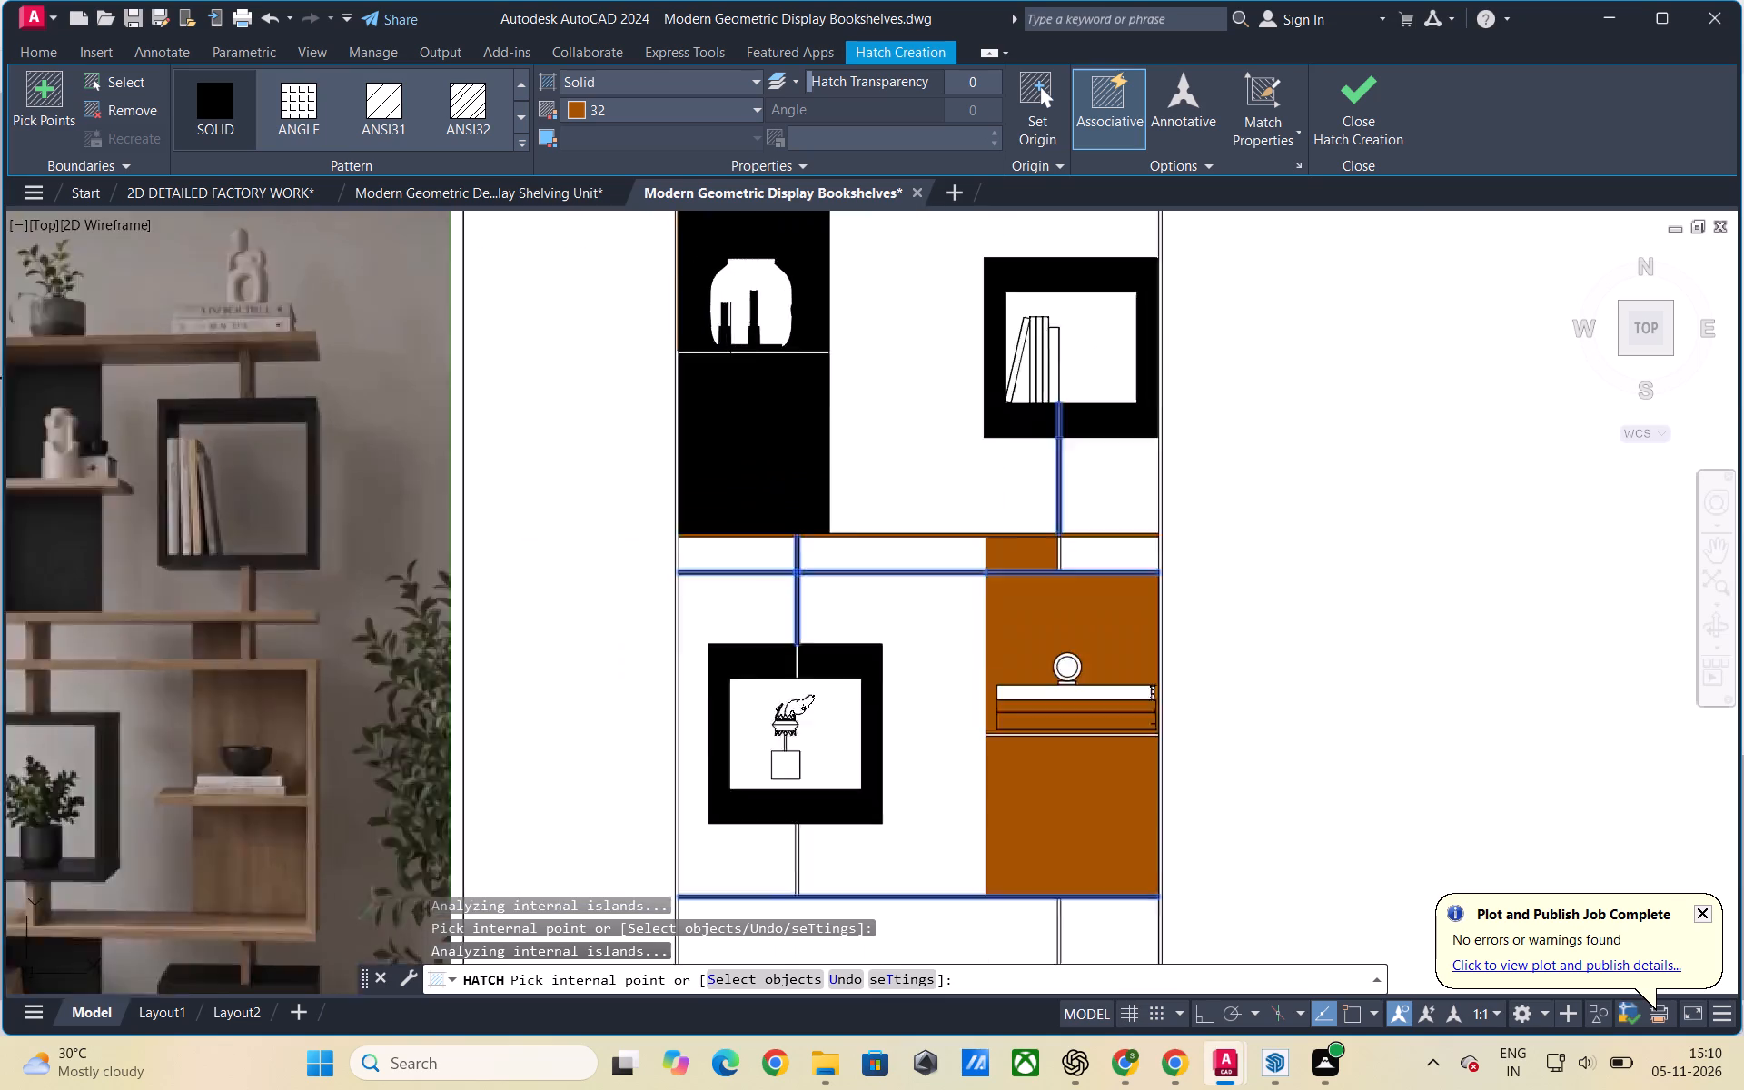
pyautogui.scroll(3, 730, 347)
pyautogui.click(795, 358)
# Fill the vertical supports above and below the lower-right black box with the solid colour 32 hatch.
pyautogui.scroll(-2, 246, 347)
pyautogui.scroll(-2, 387, 332)
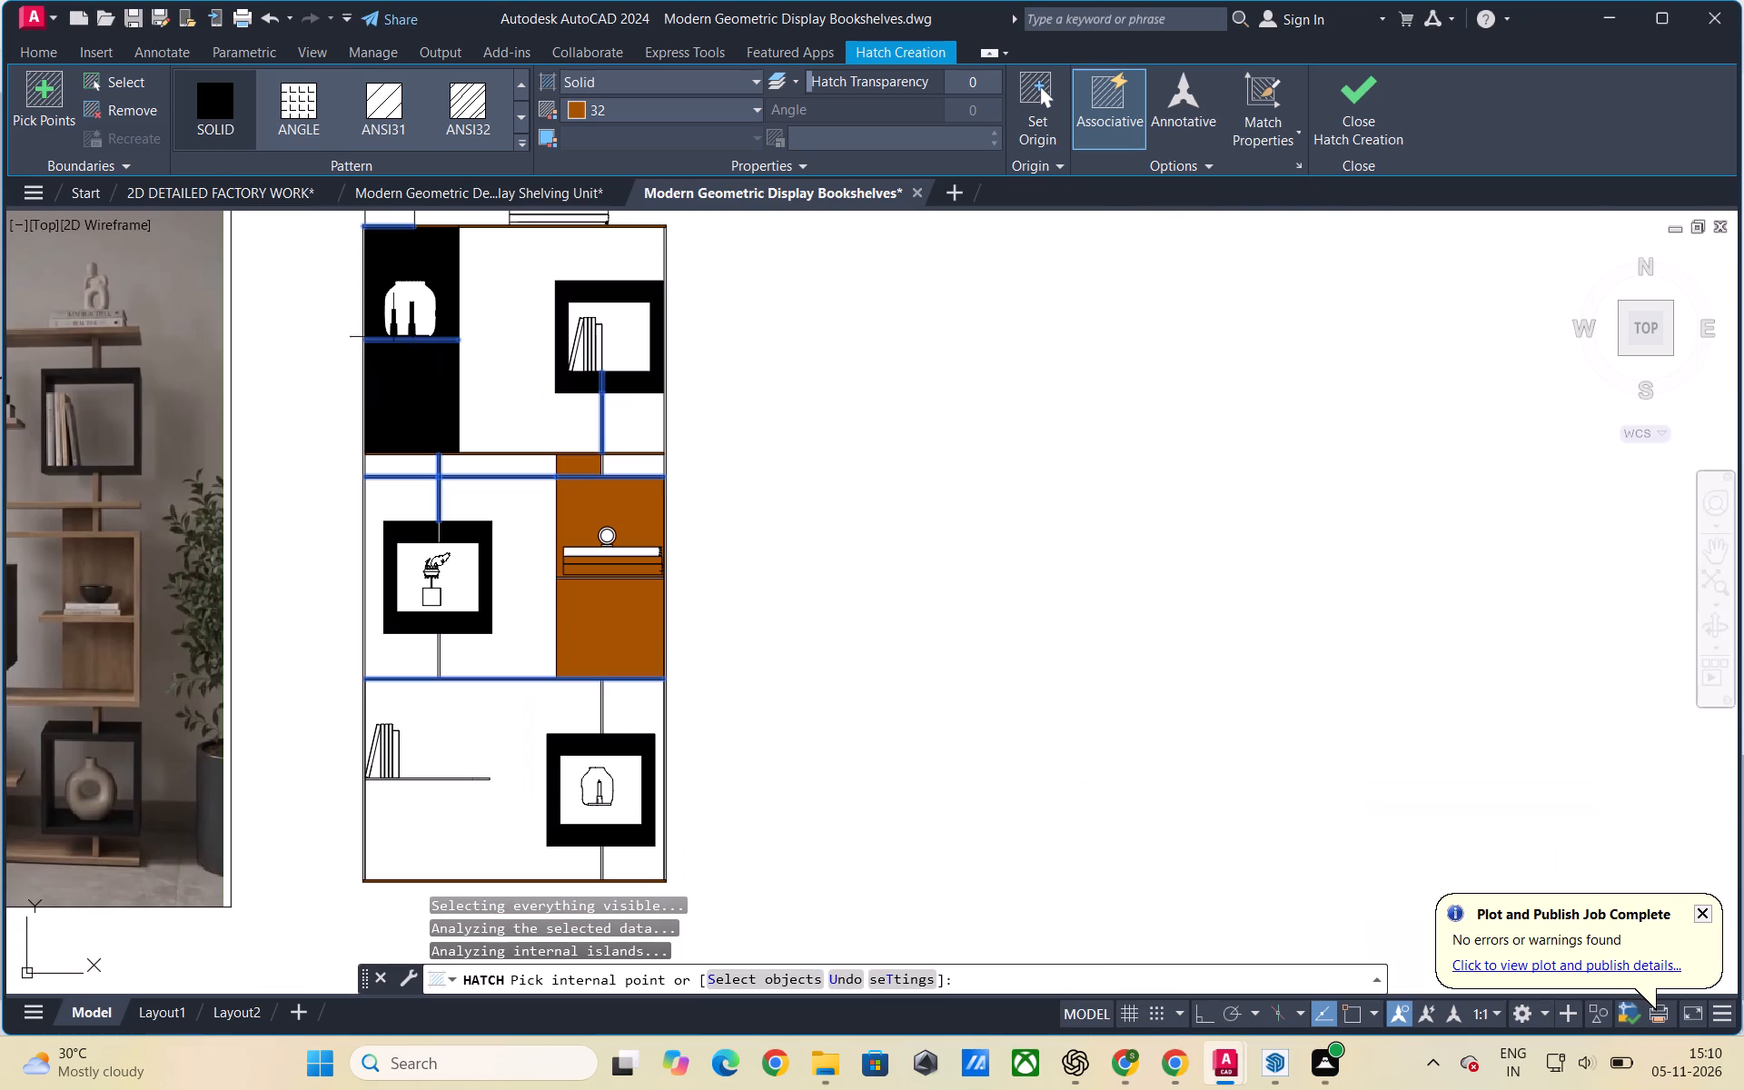
pyautogui.scroll(2, 620, 702)
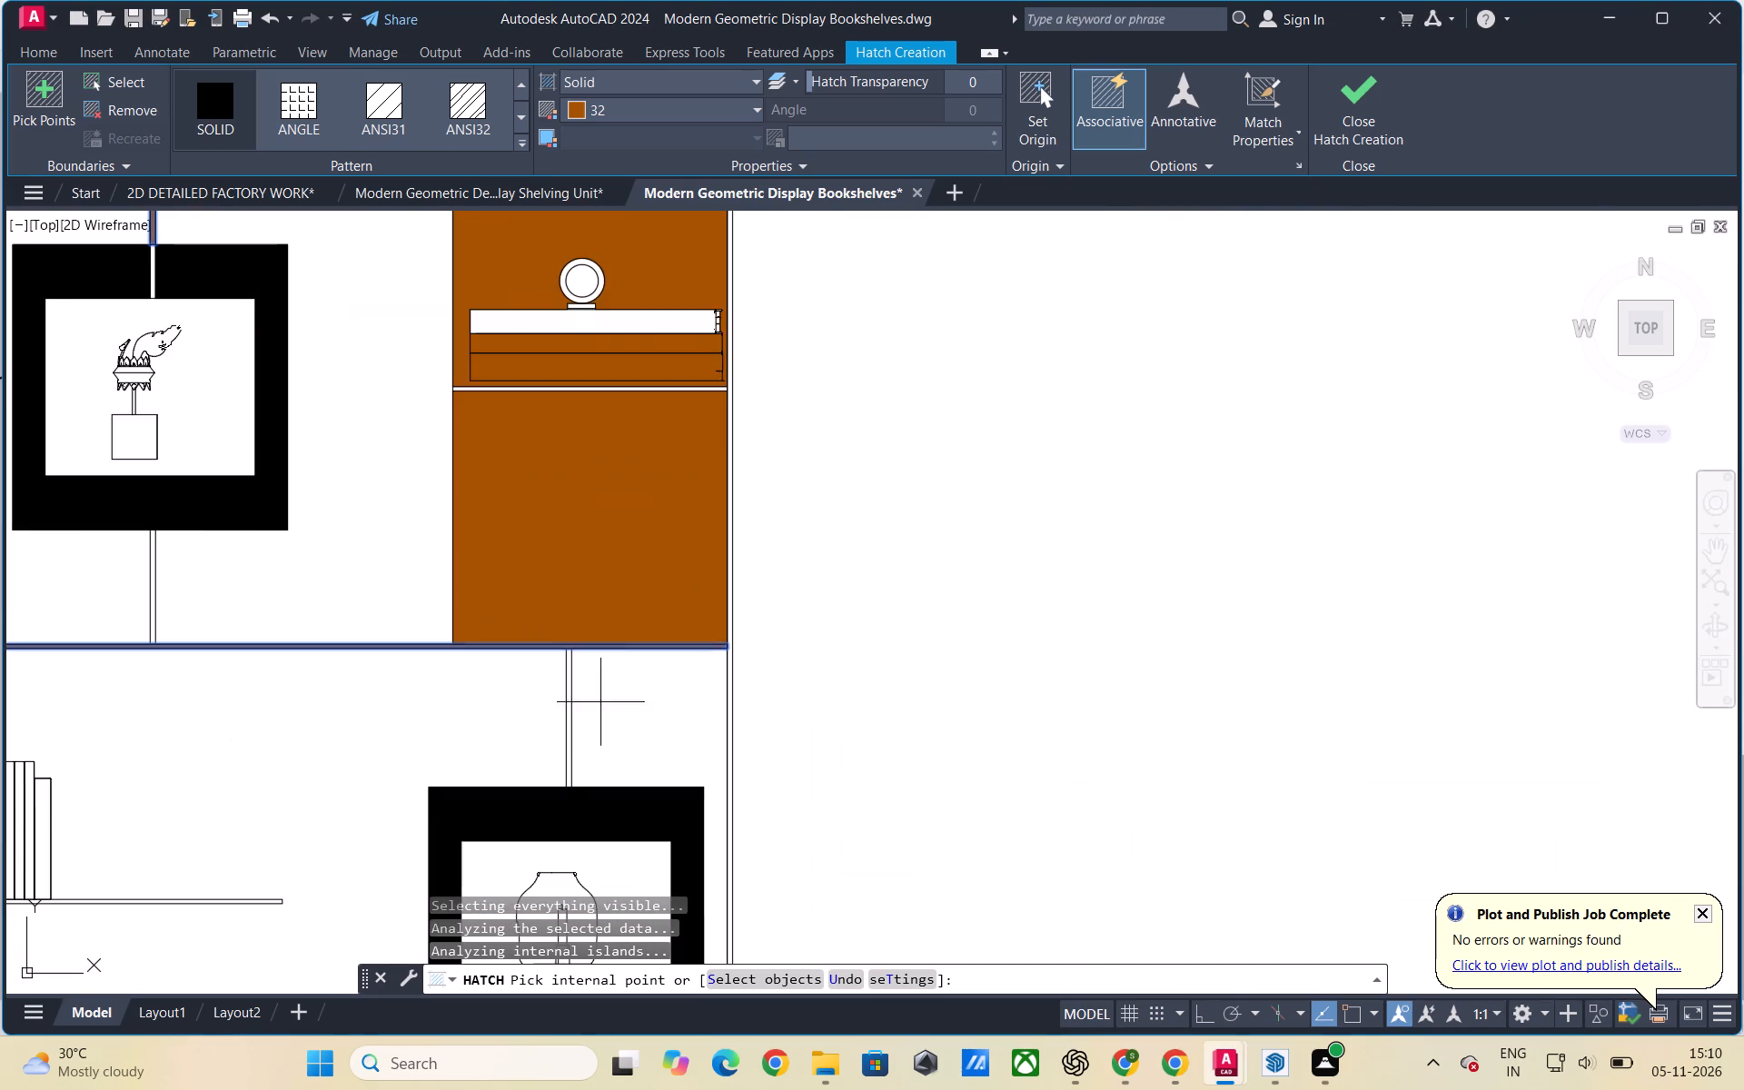
pyautogui.scroll(3, 569, 710)
pyautogui.click(557, 688)
pyautogui.scroll(-2, 646, 593)
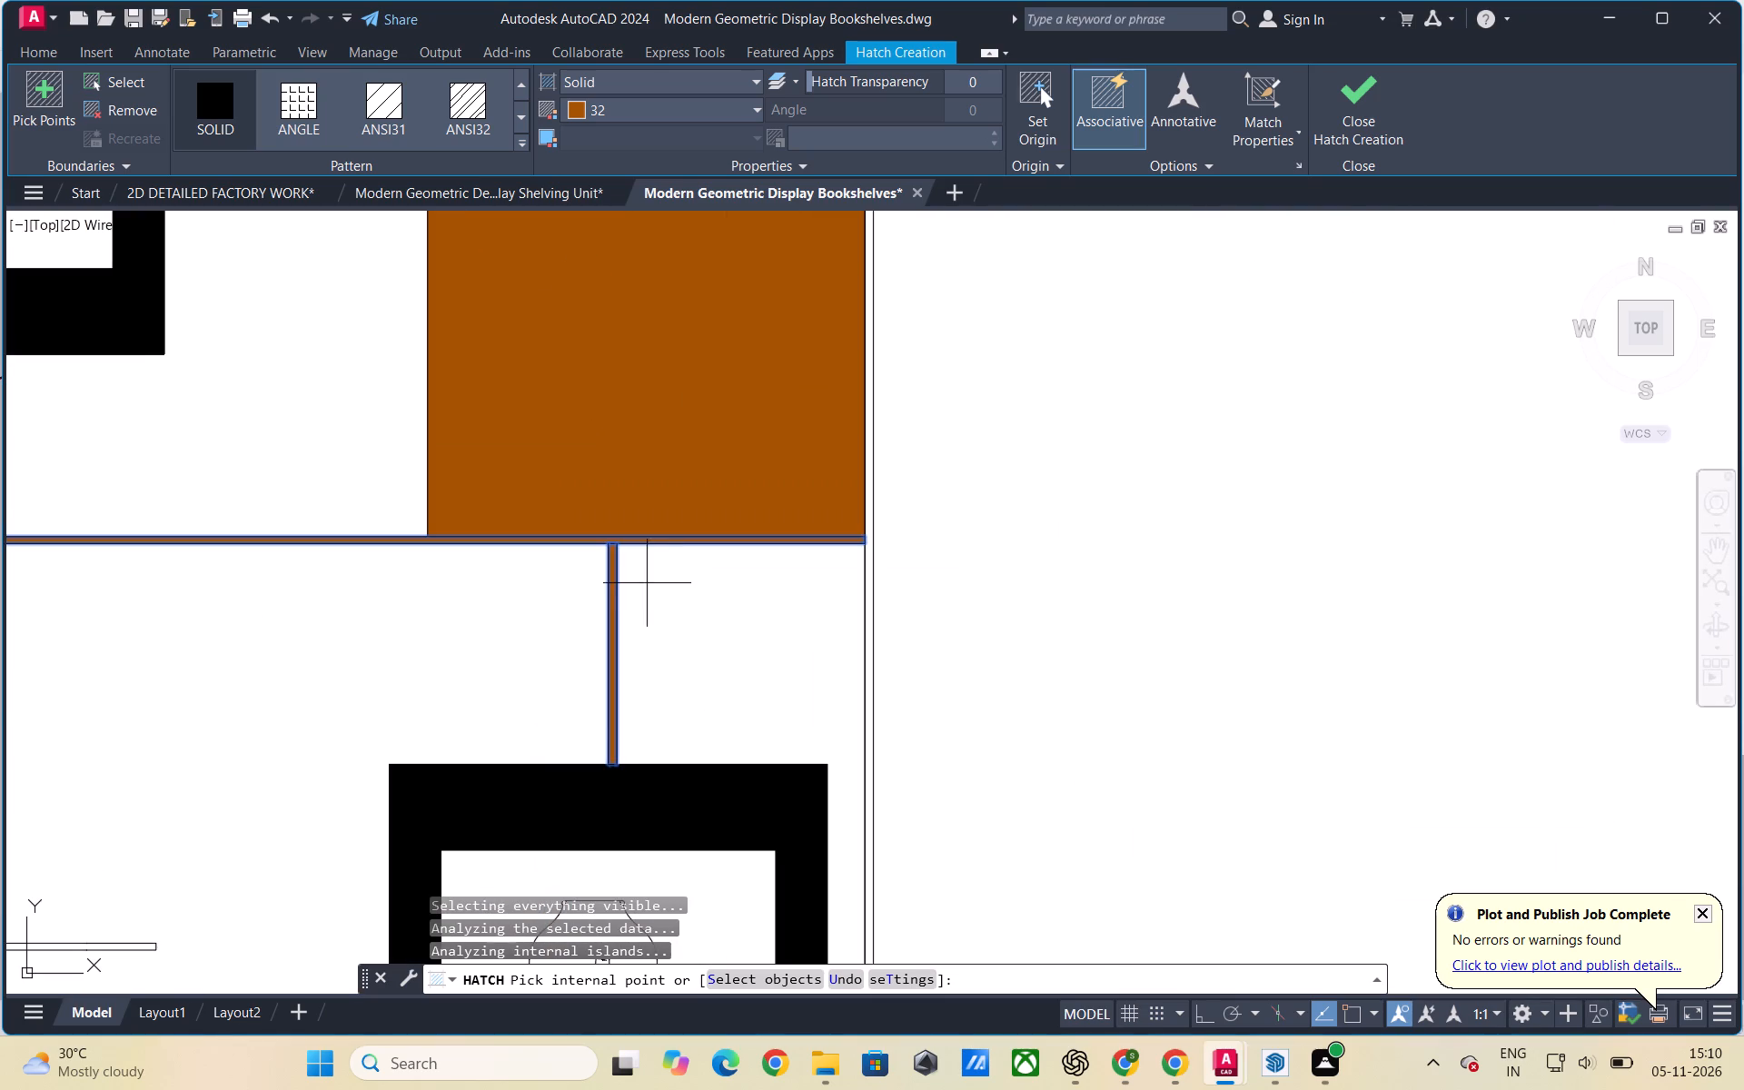
pyautogui.scroll(-2, 626, 609)
pyautogui.scroll(3, 641, 887)
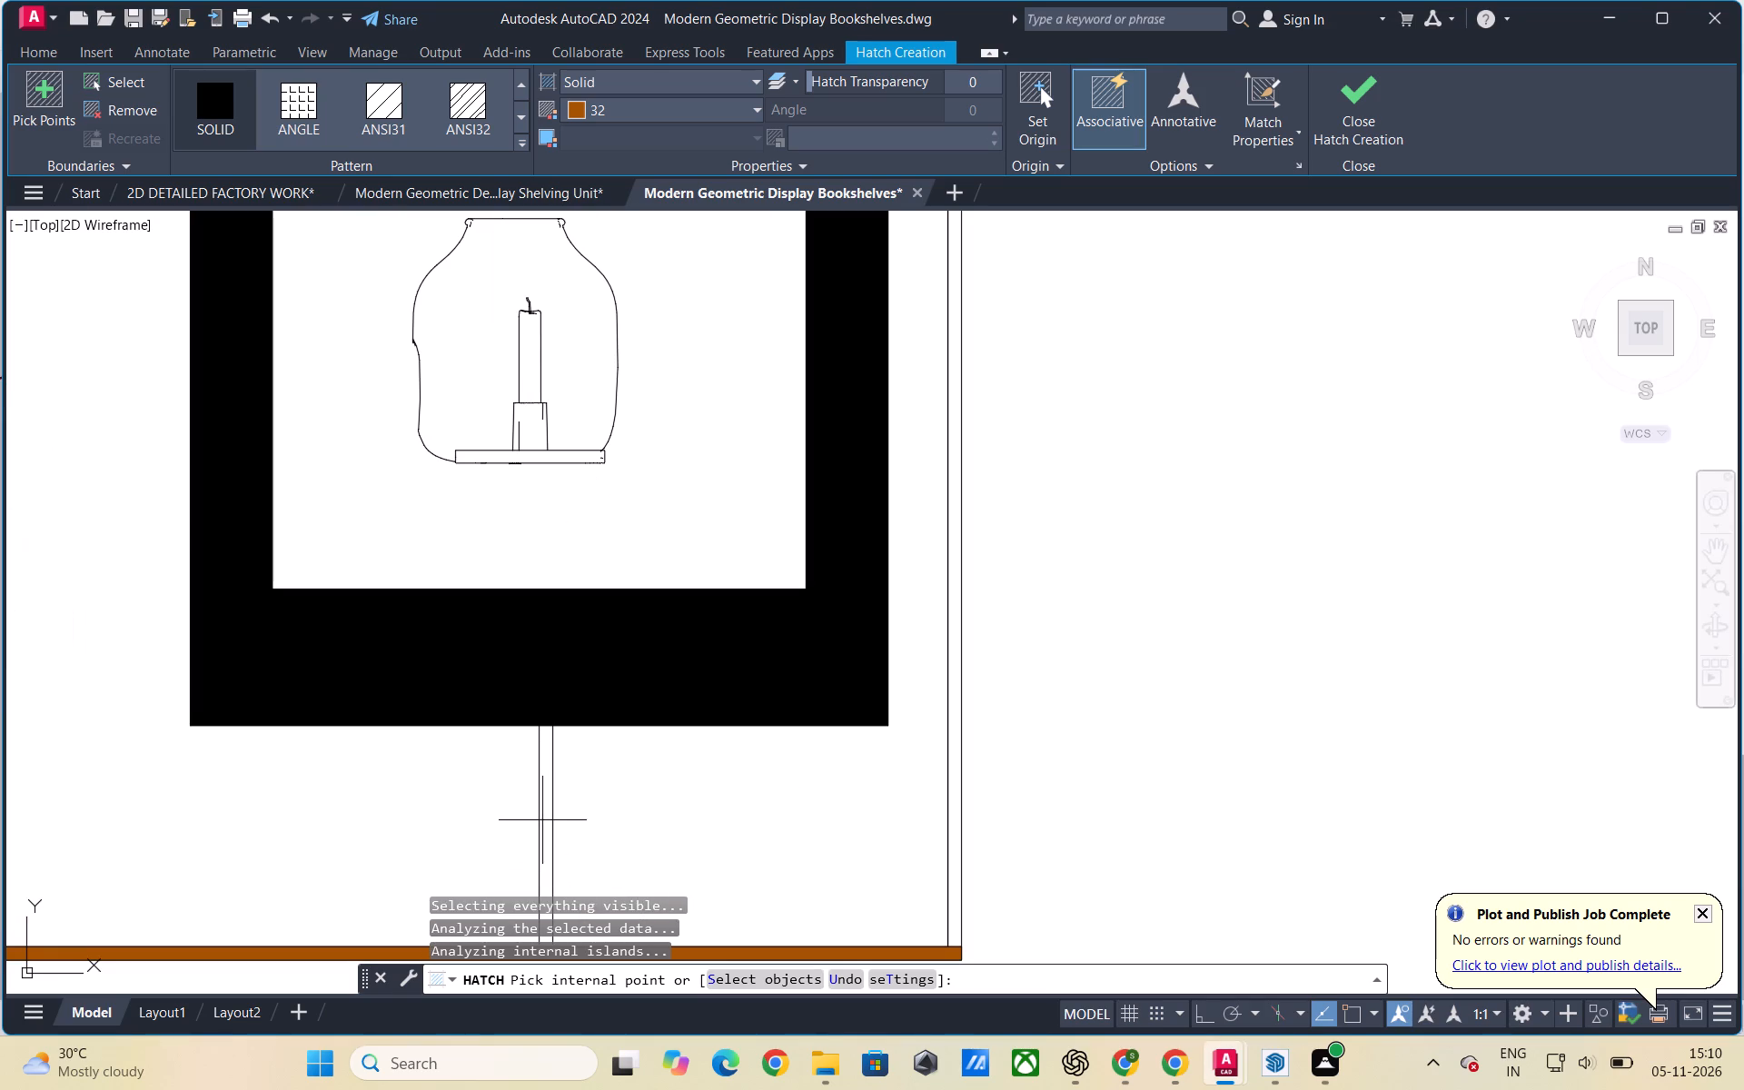
pyautogui.click(542, 820)
# Fill the short shelf under the books in the bottom section with the solid colour 32 hatch.
pyautogui.scroll(-2, 1349, 715)
pyautogui.scroll(-1, 1296, 664)
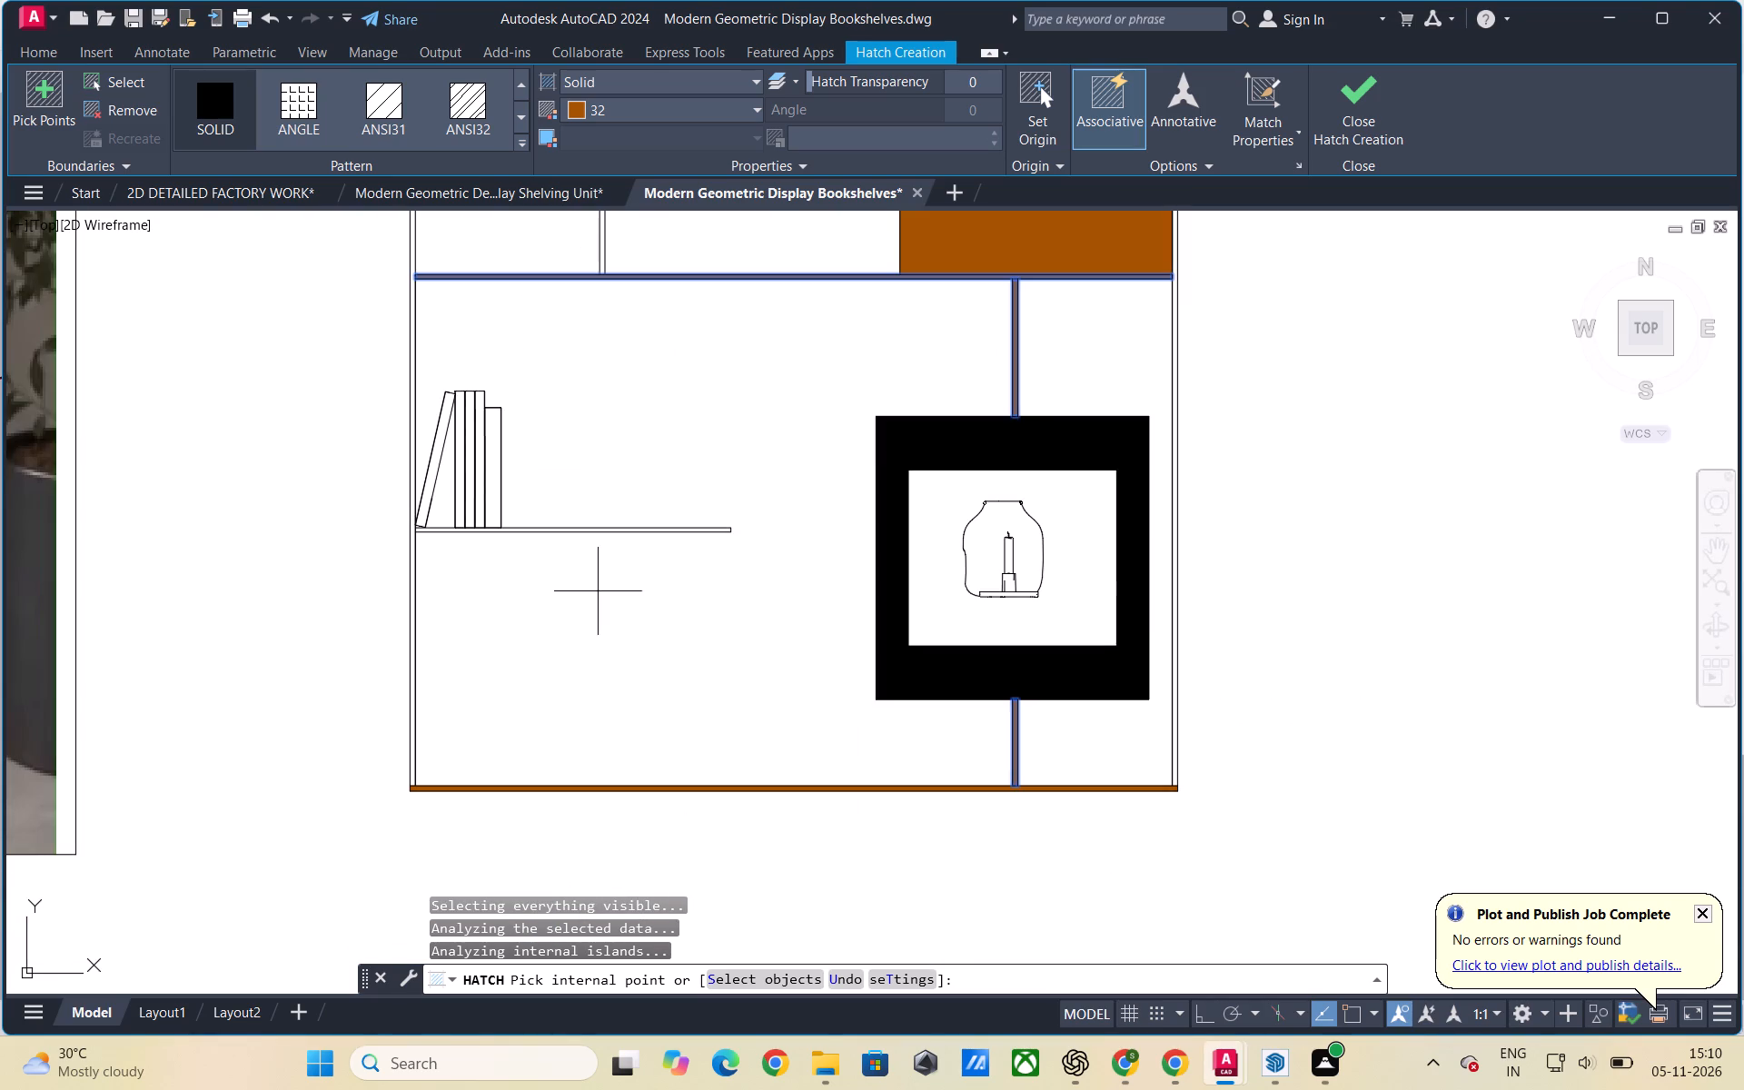
pyautogui.scroll(2, 608, 540)
pyautogui.click(609, 512)
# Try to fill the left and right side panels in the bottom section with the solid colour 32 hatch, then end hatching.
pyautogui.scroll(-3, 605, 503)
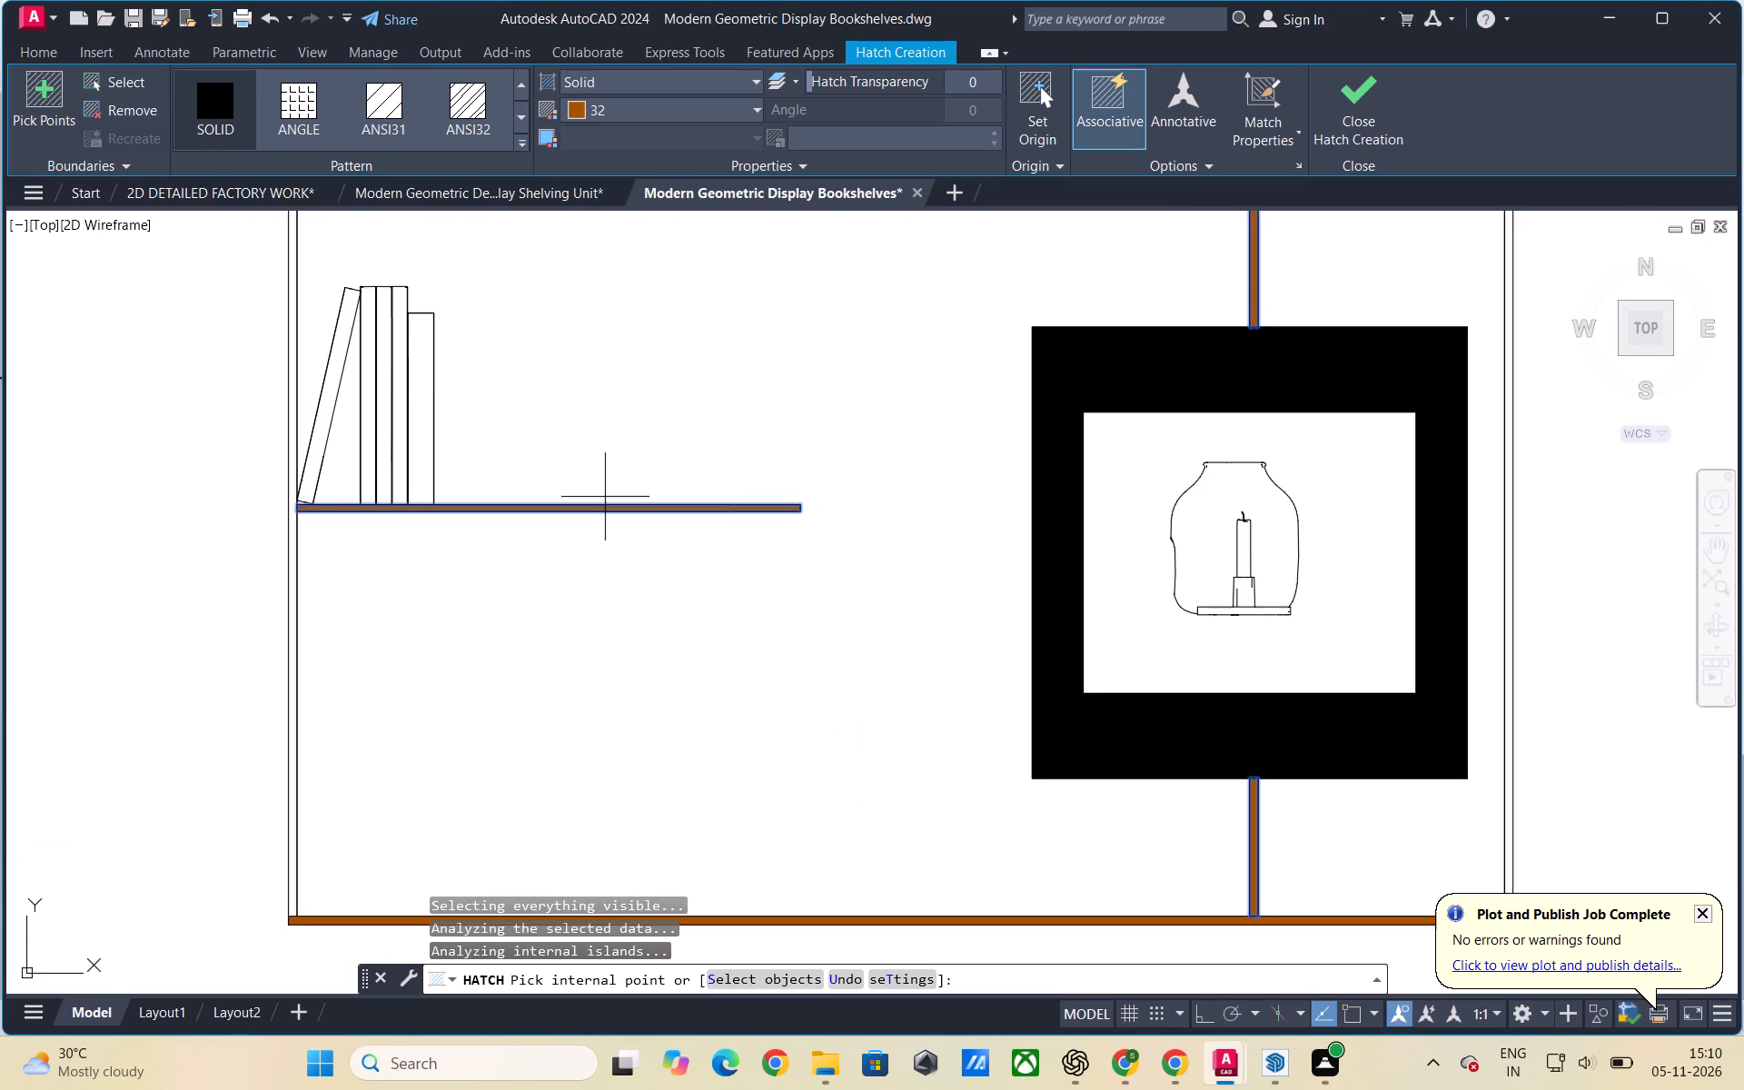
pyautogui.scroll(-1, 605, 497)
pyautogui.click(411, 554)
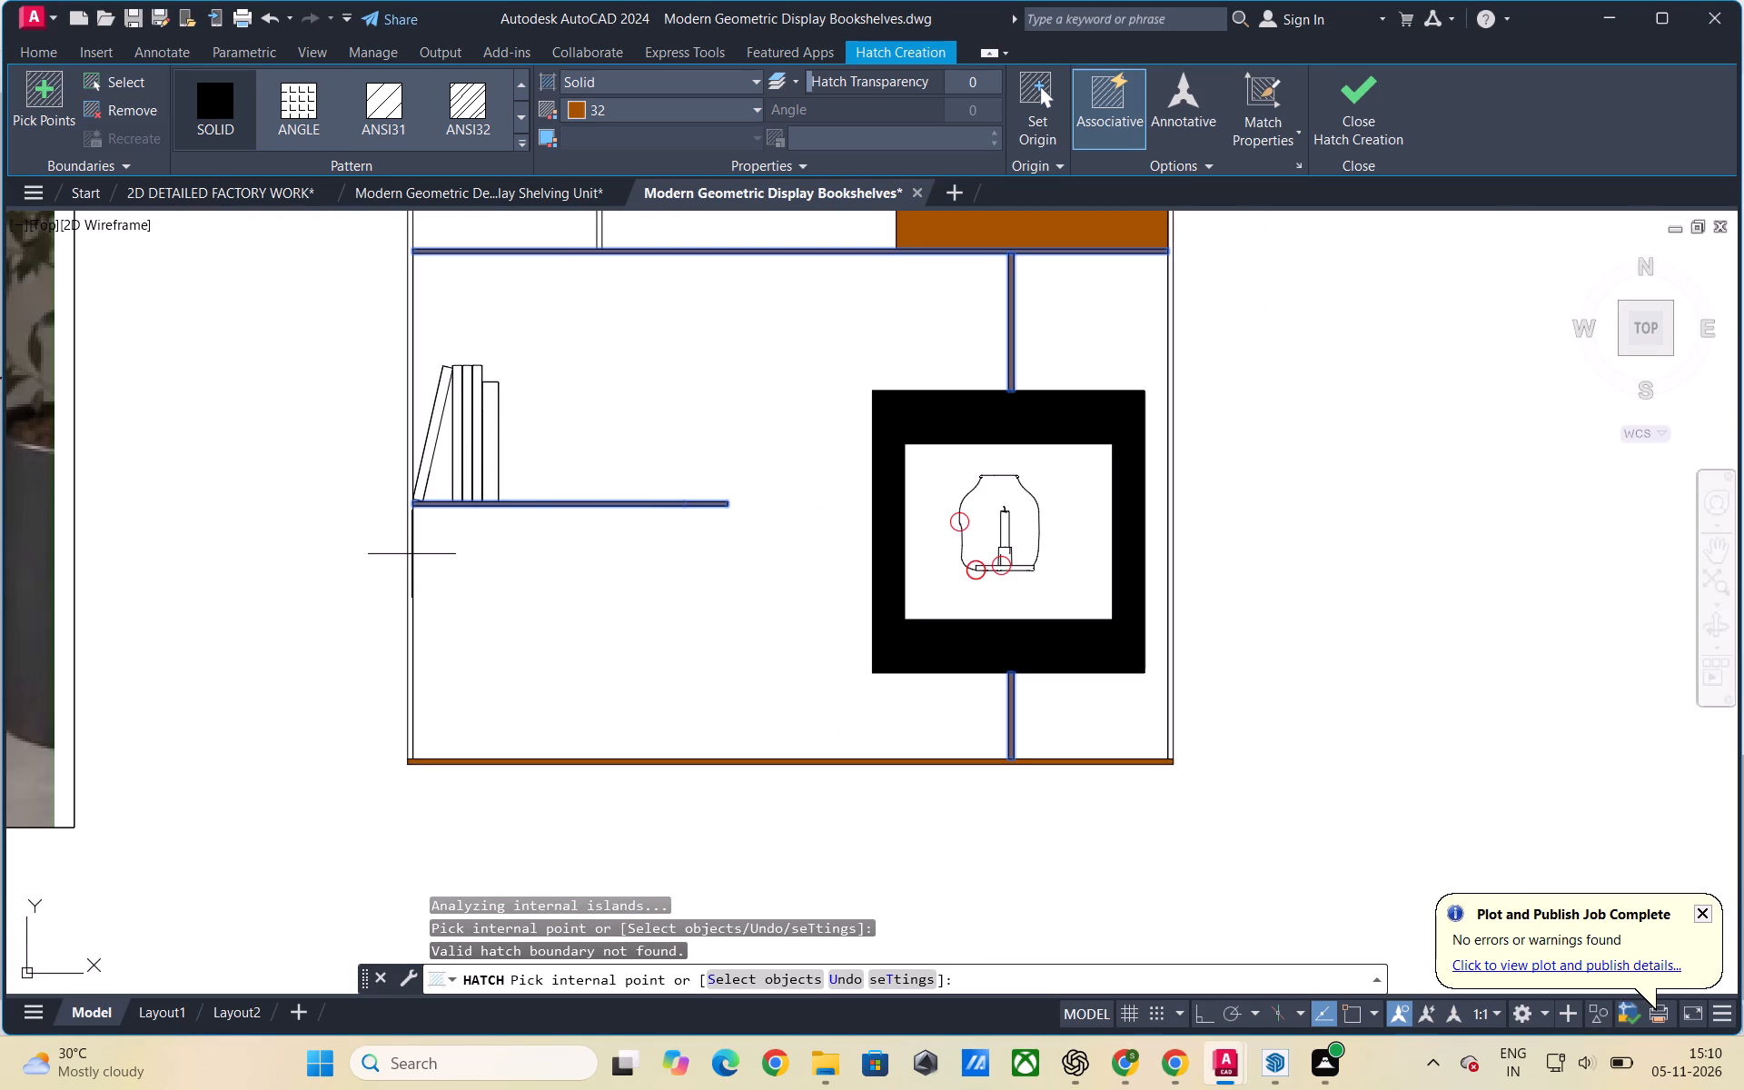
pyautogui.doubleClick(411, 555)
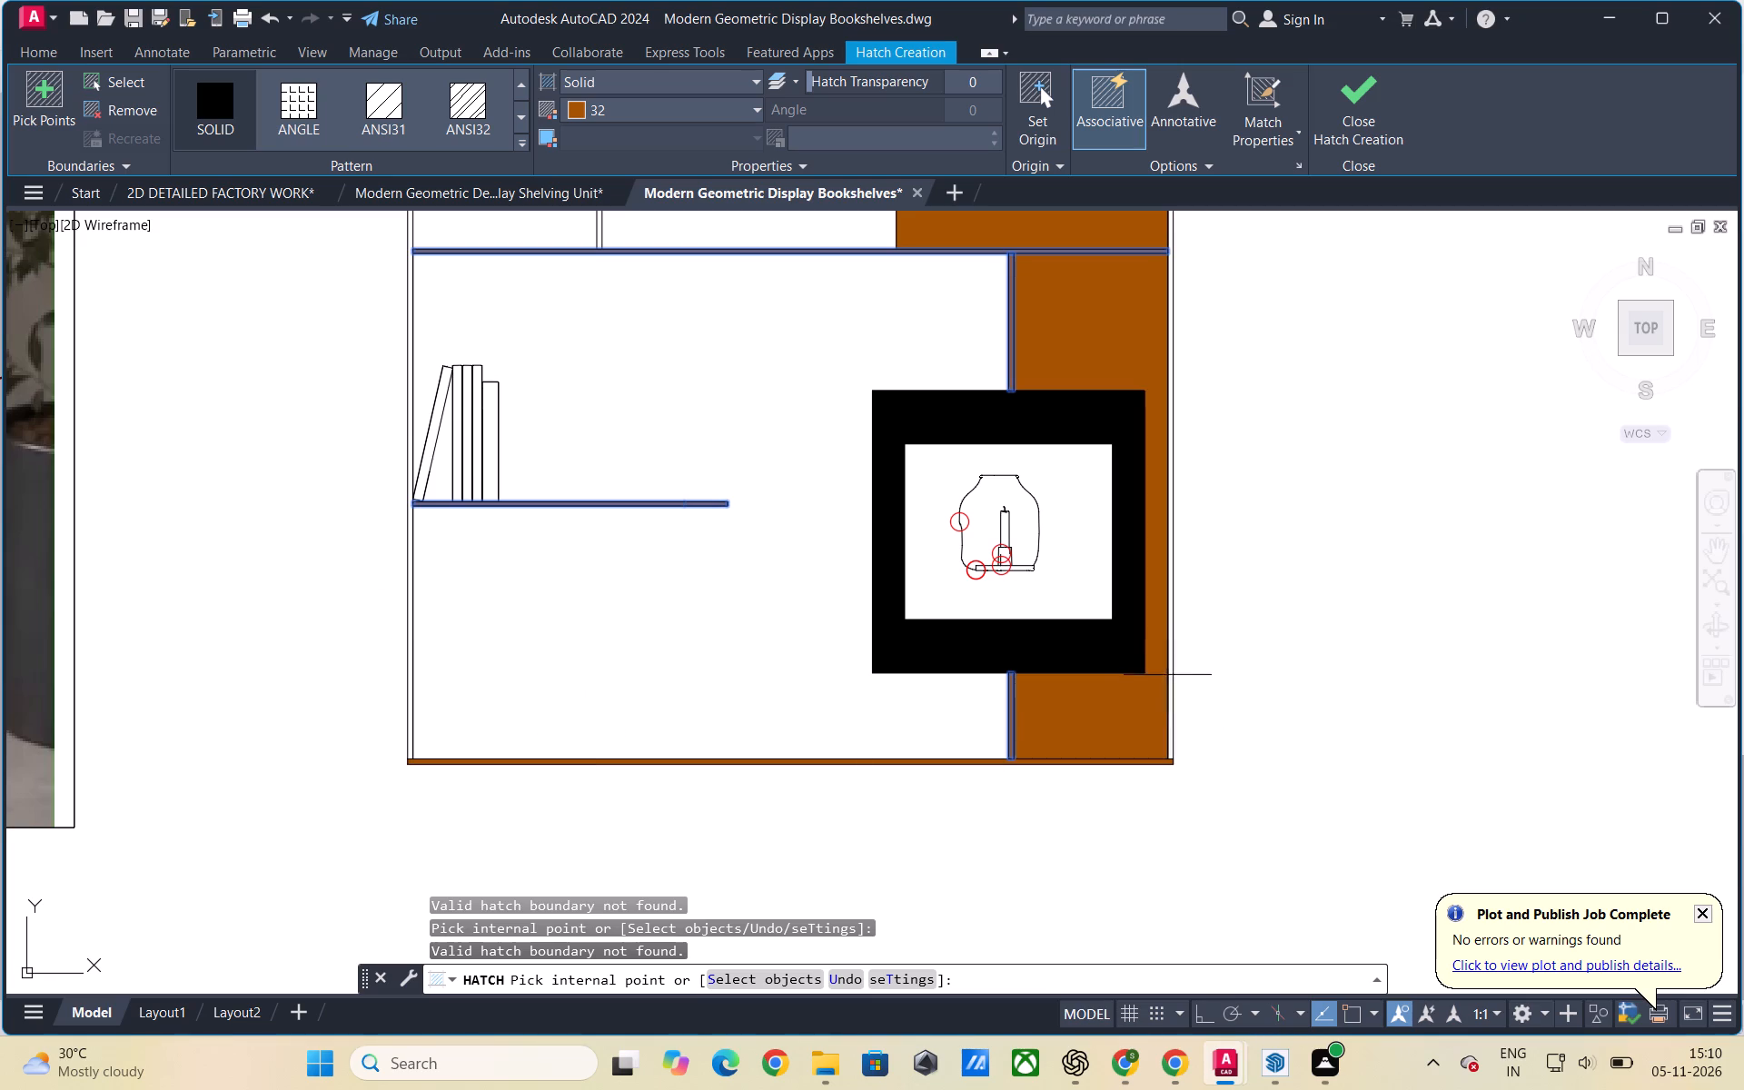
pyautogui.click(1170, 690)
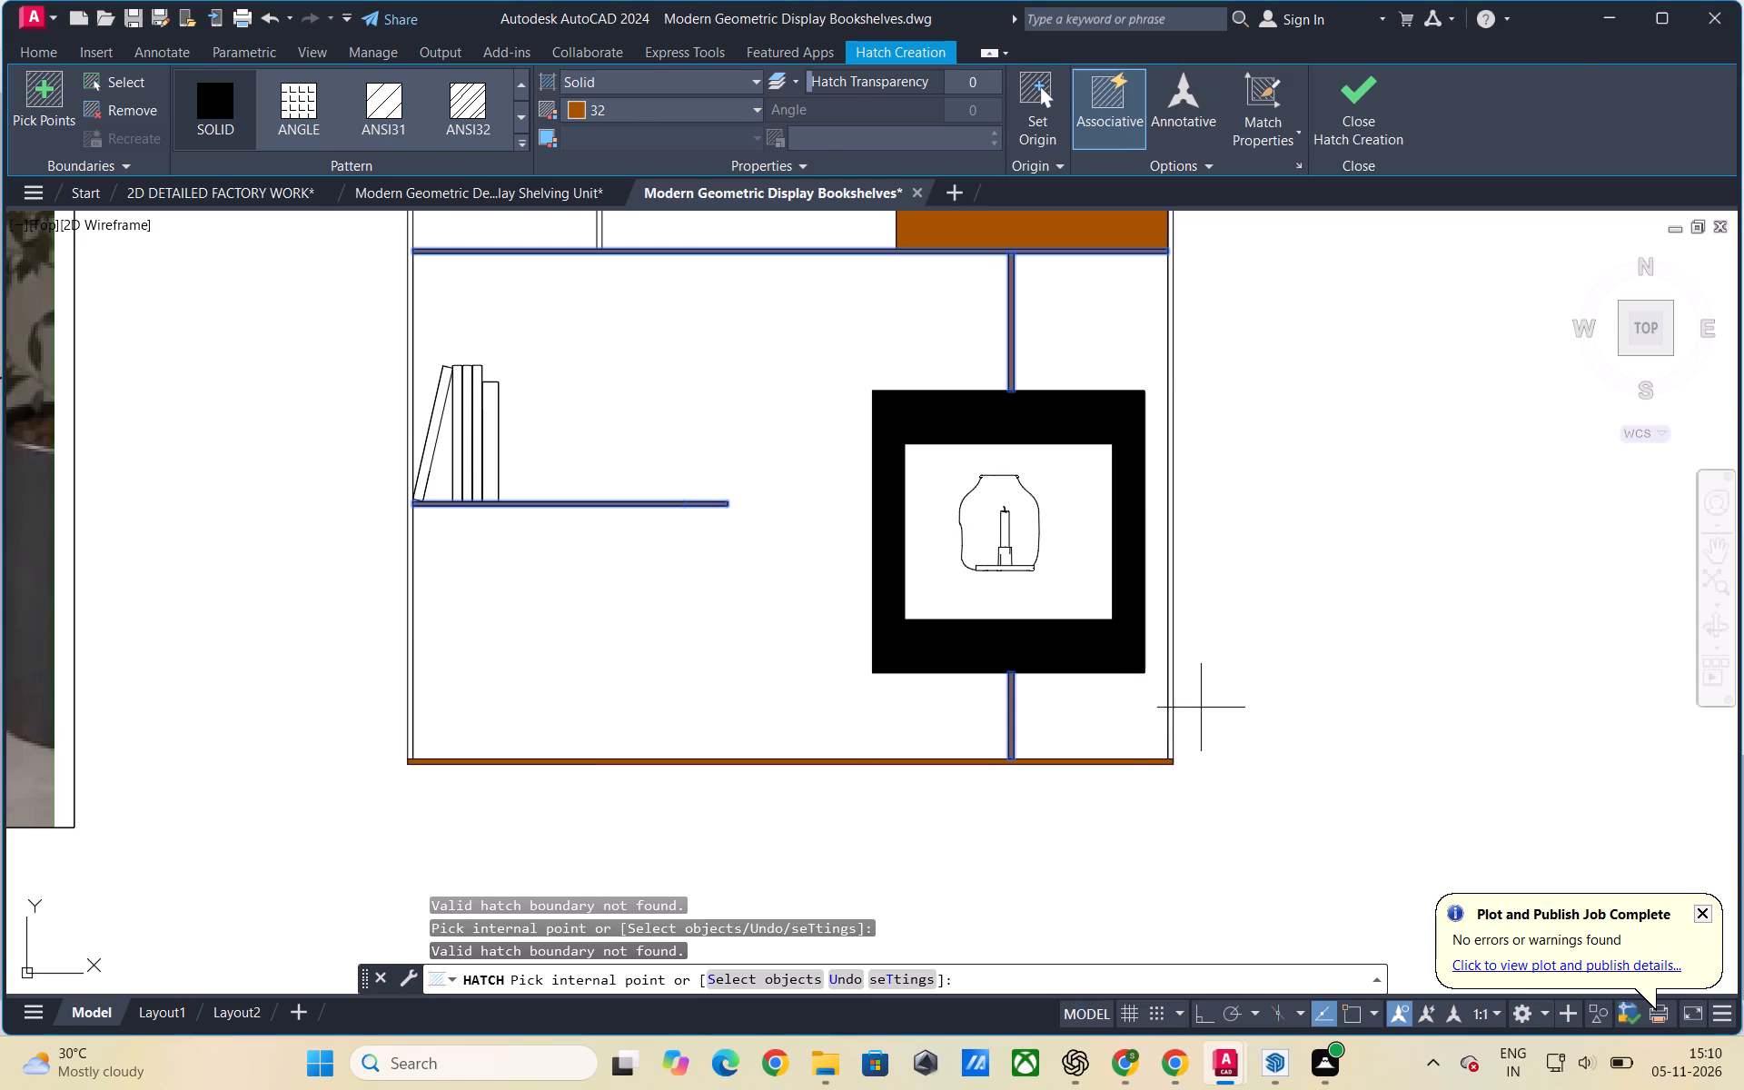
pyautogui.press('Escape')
# Set the colour of the right side panel's two vertical lines to 205,105,40.
pyautogui.scroll(-2, 913, 748)
pyautogui.scroll(-2, 1119, 759)
pyautogui.scroll(2, 1167, 704)
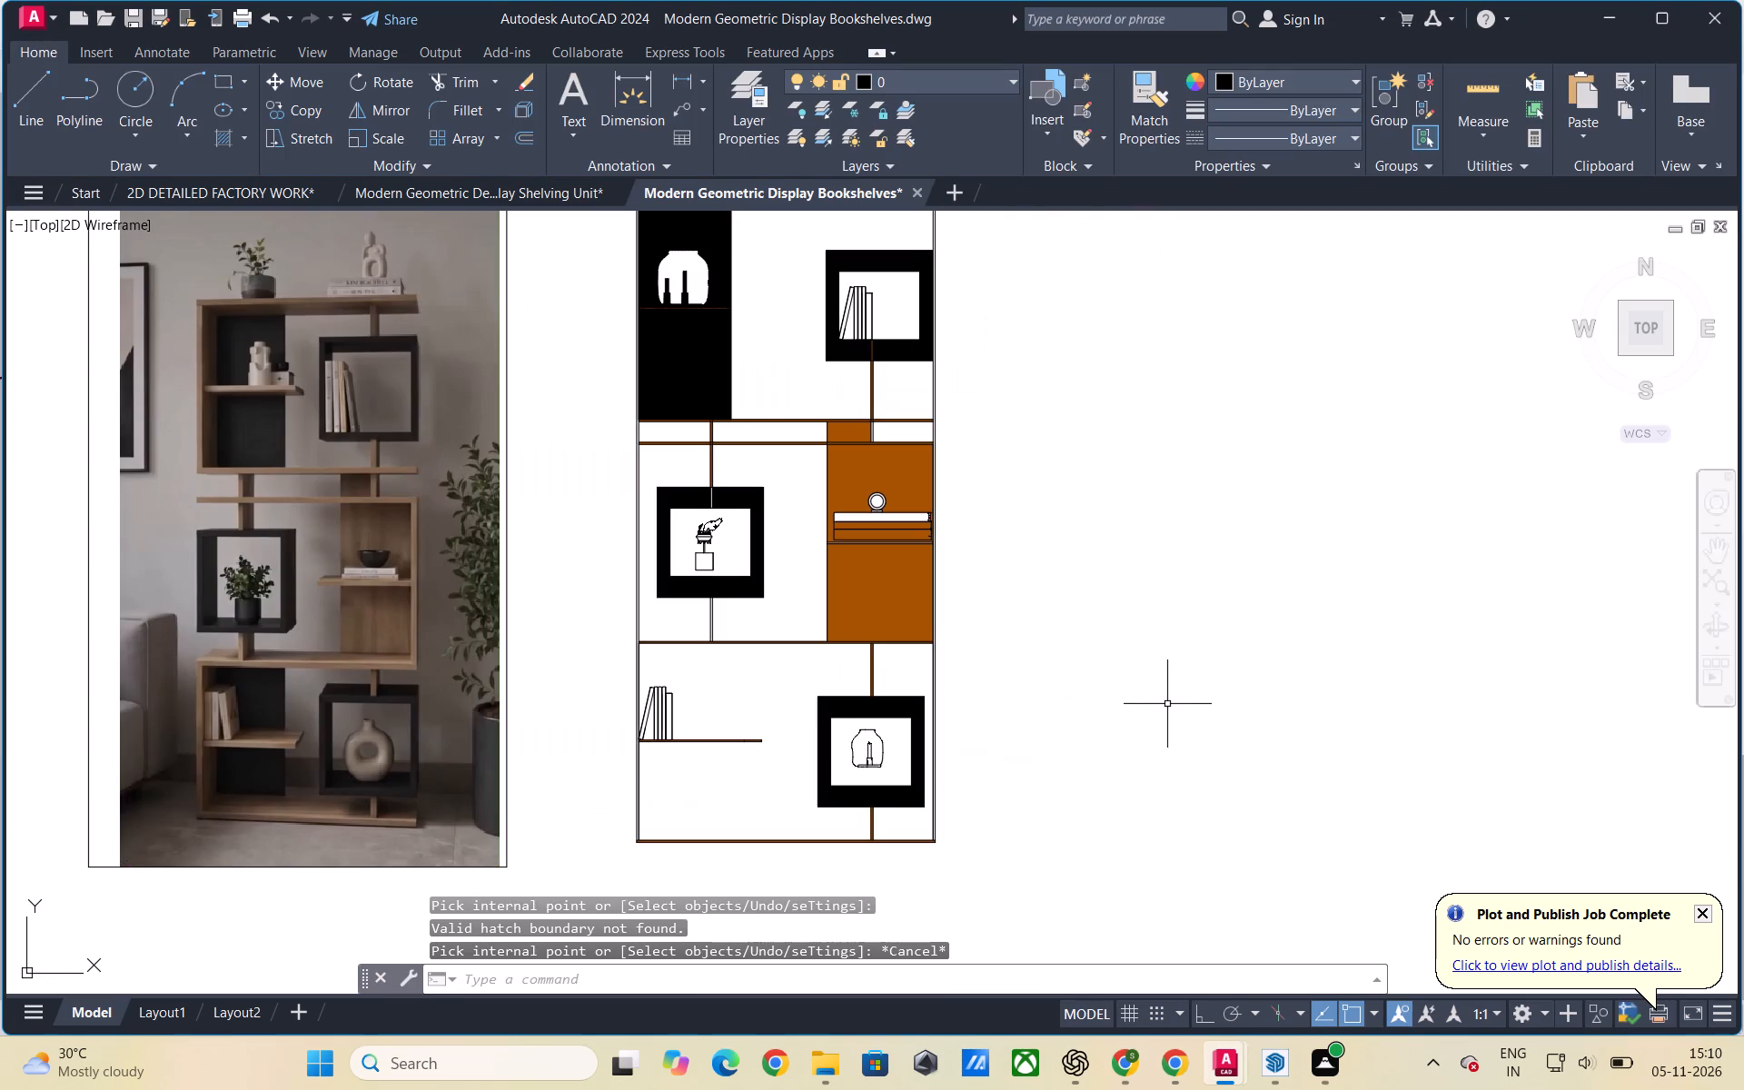
pyautogui.press('Escape')
pyautogui.scroll(-1, 1106, 664)
pyautogui.scroll(1, 1099, 626)
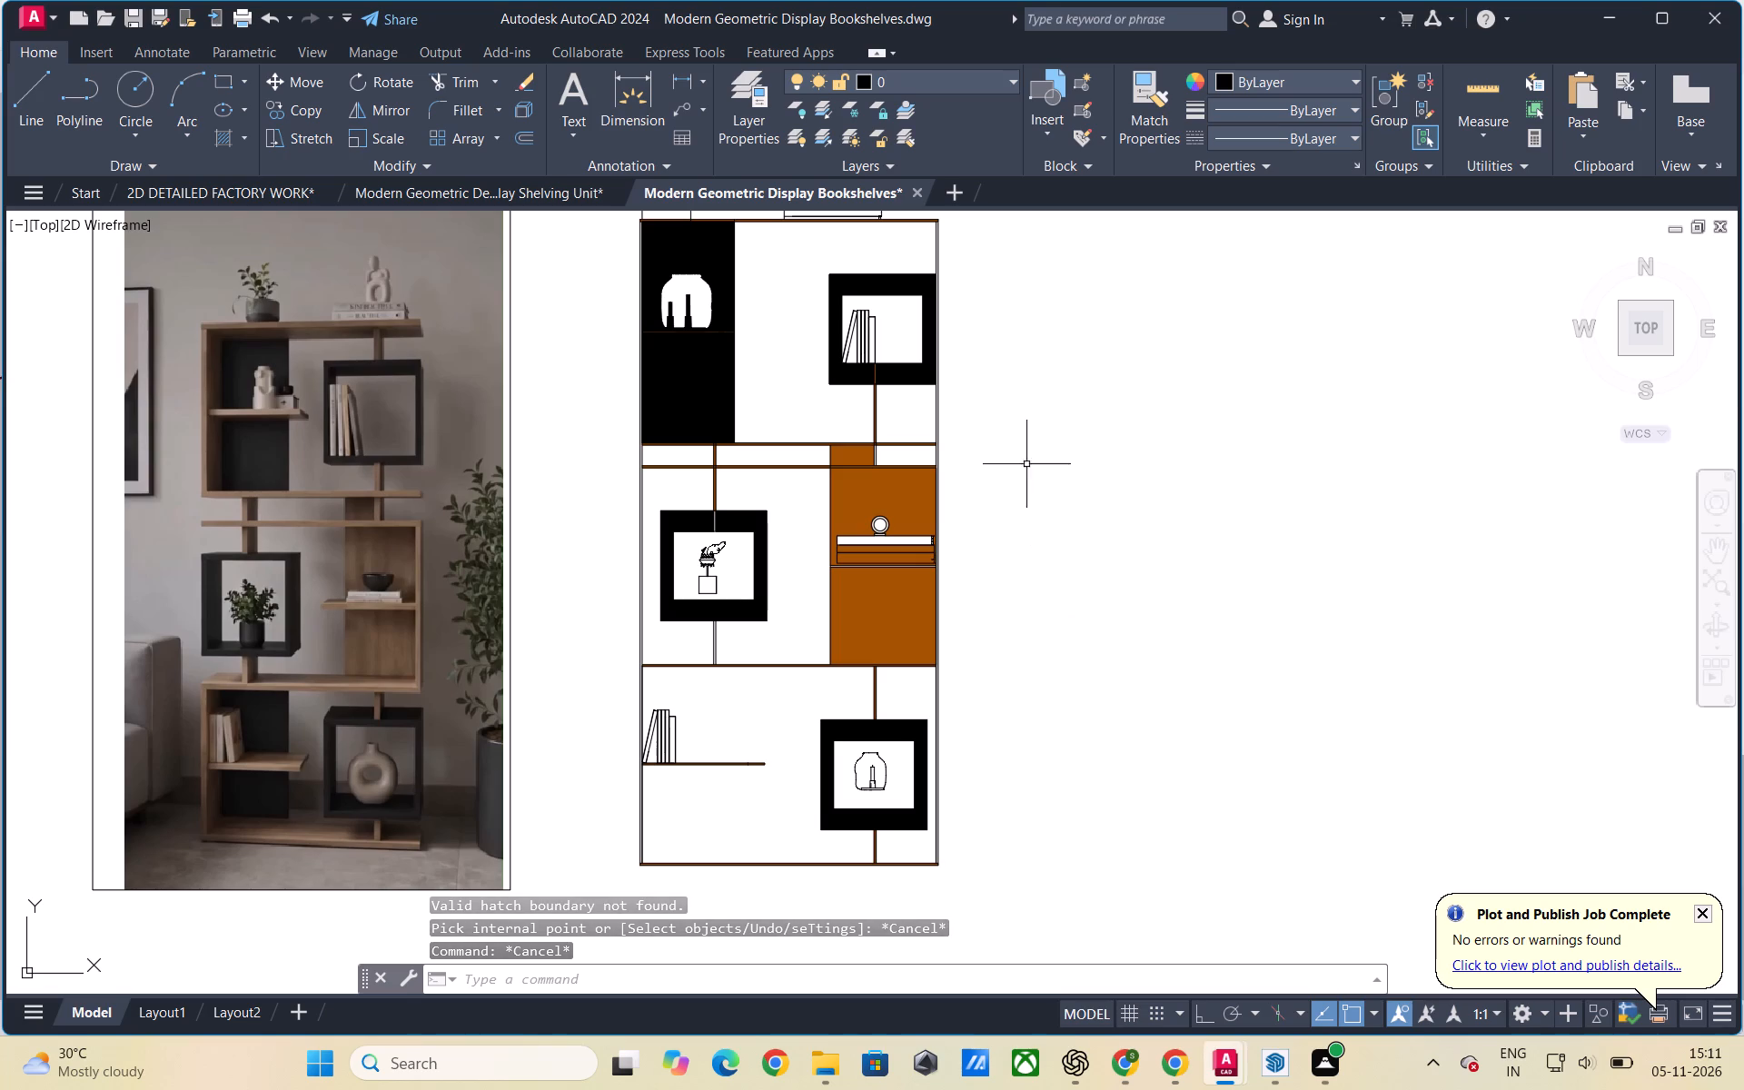
pyautogui.scroll(3, 970, 366)
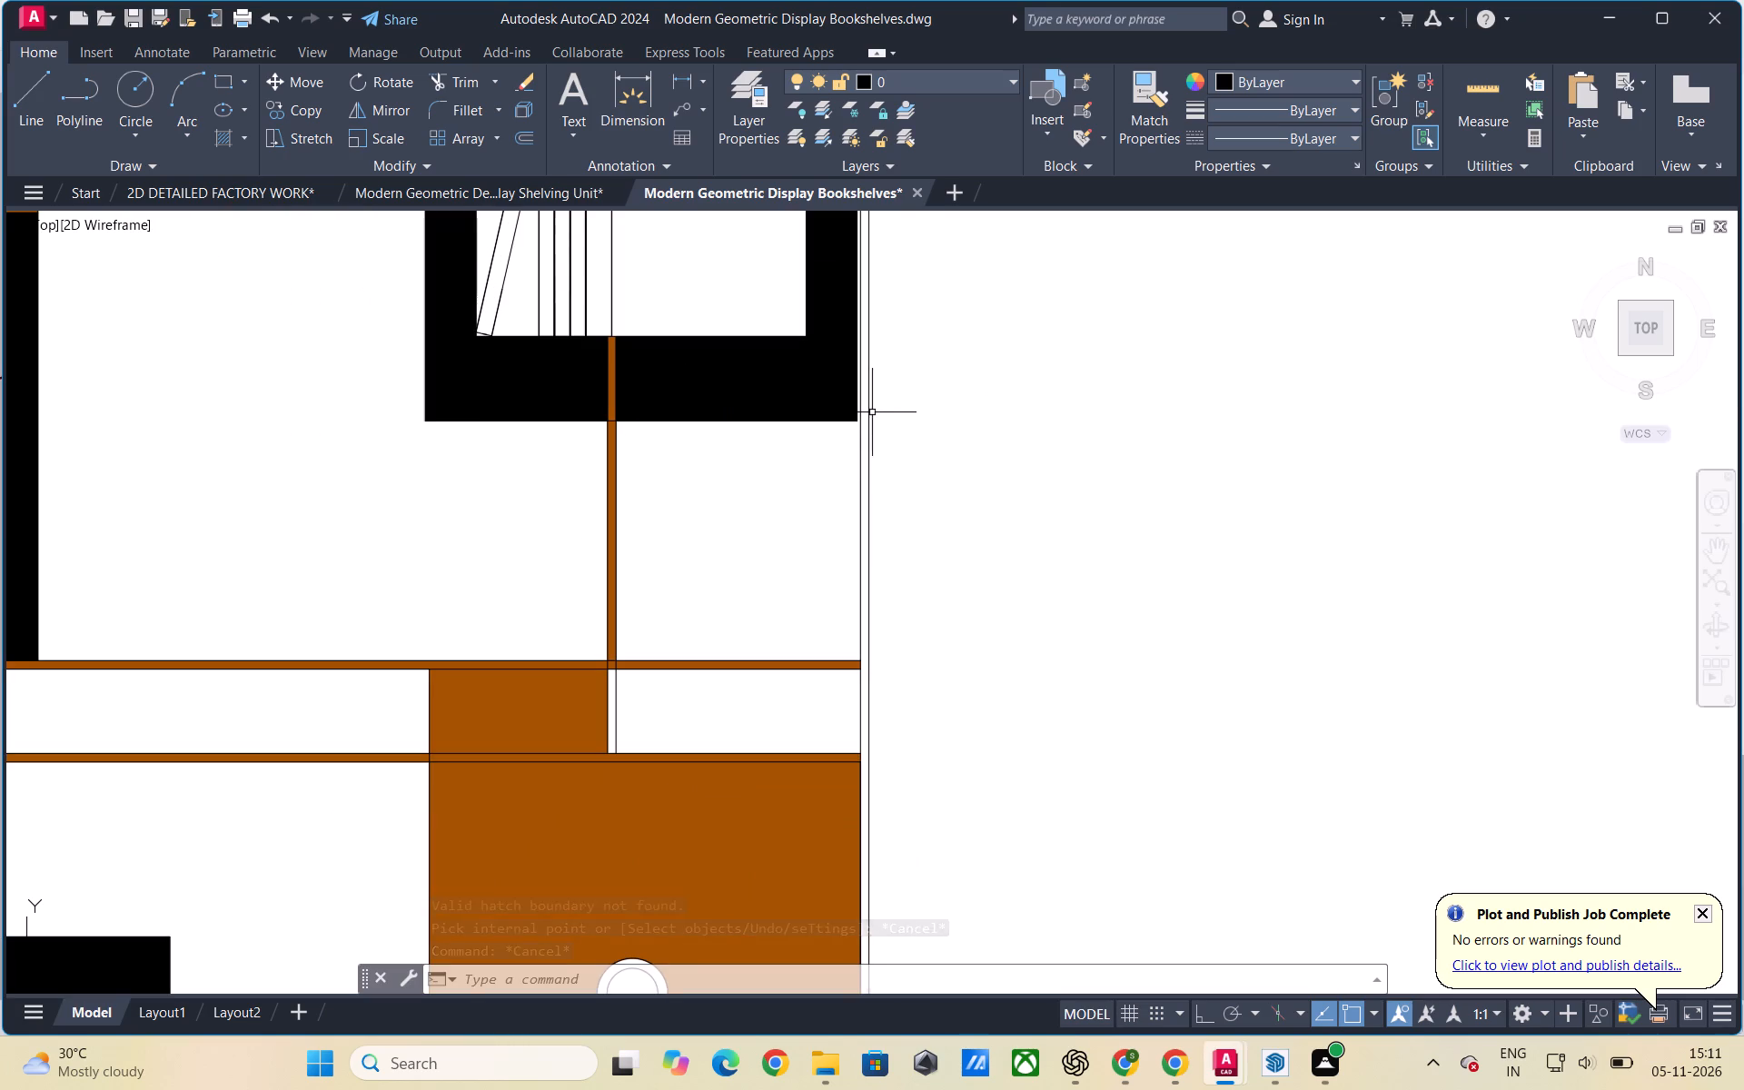
pyautogui.click(869, 412)
pyautogui.click(862, 448)
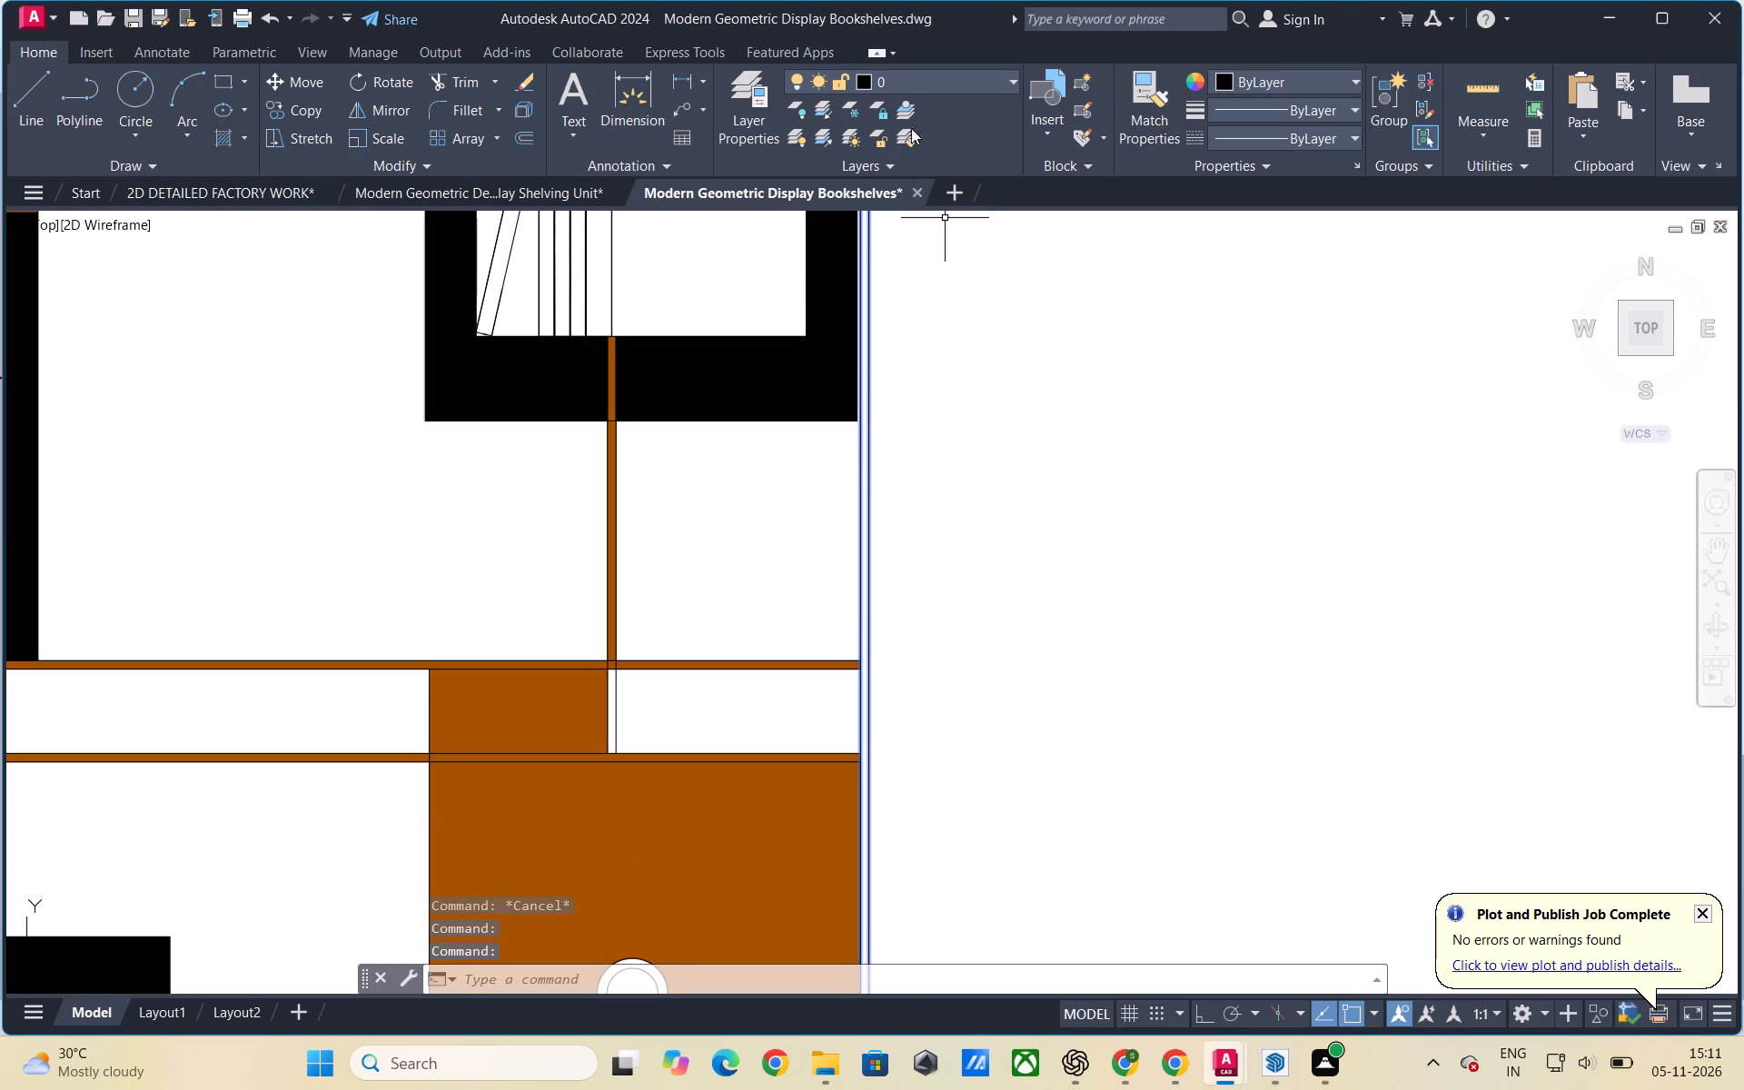
pyautogui.click(1007, 77)
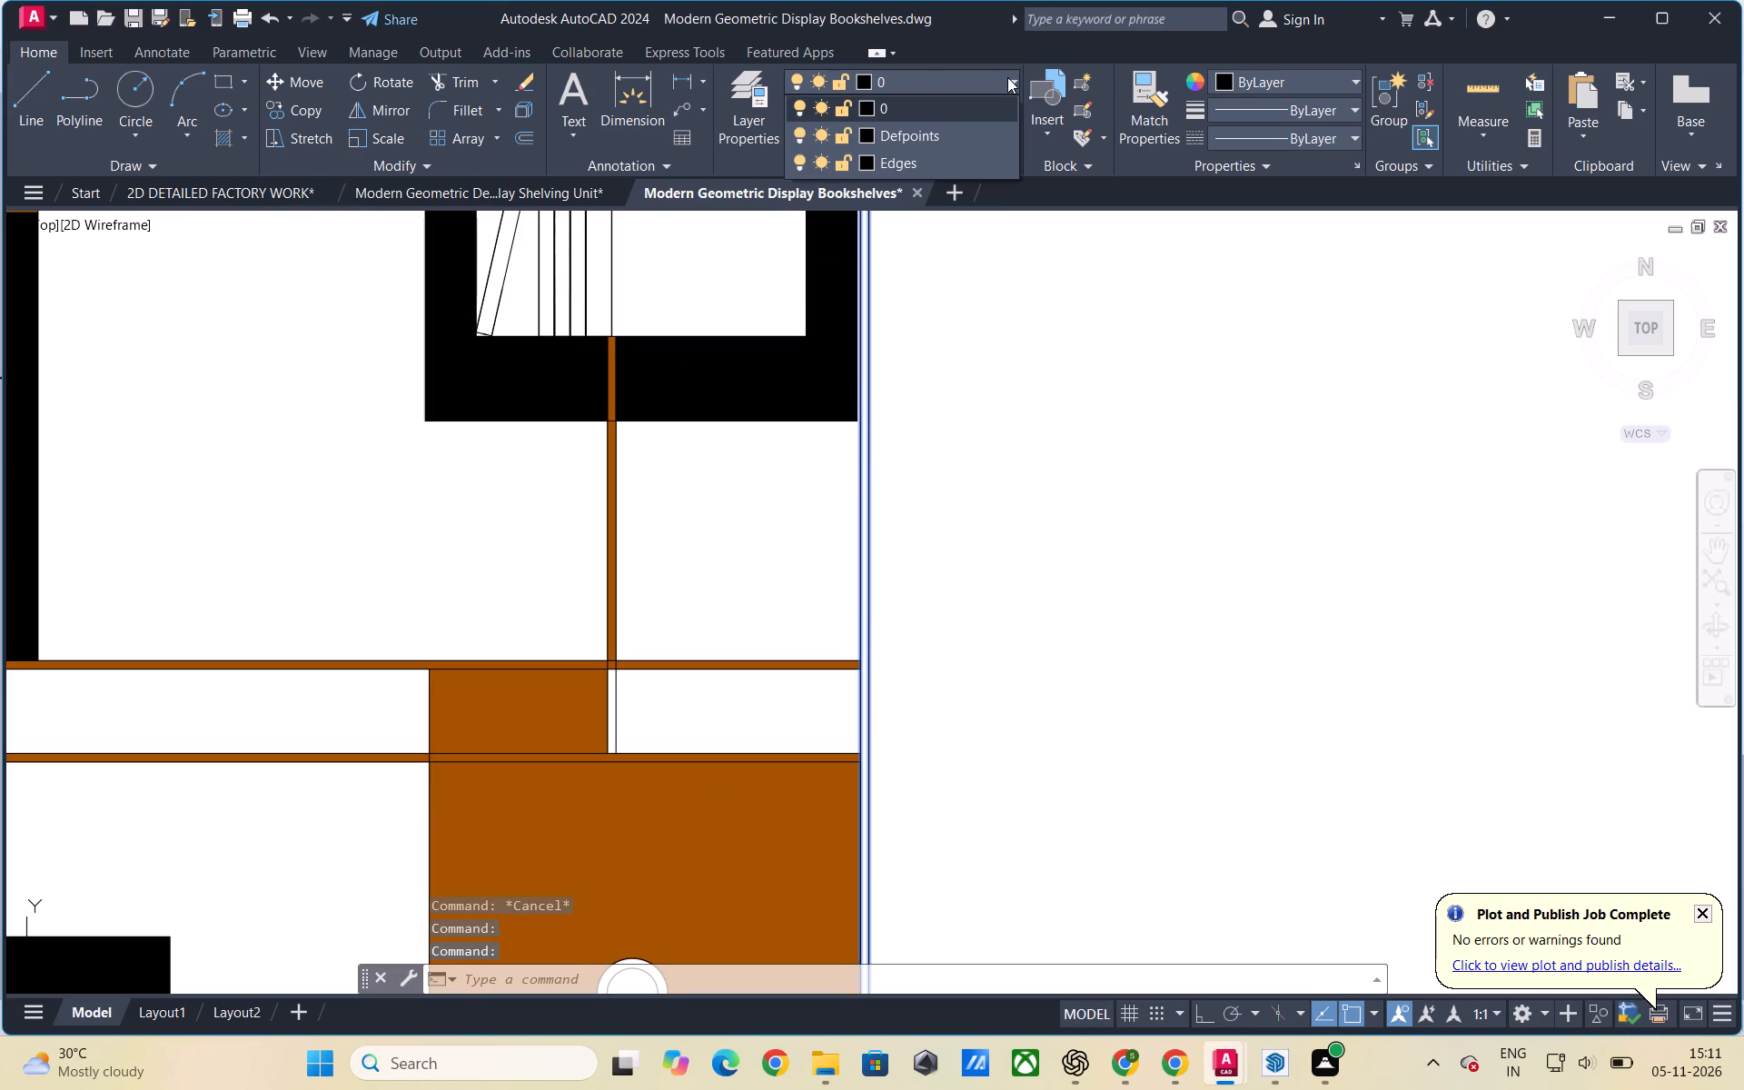
pyautogui.click(1007, 77)
pyautogui.click(1359, 82)
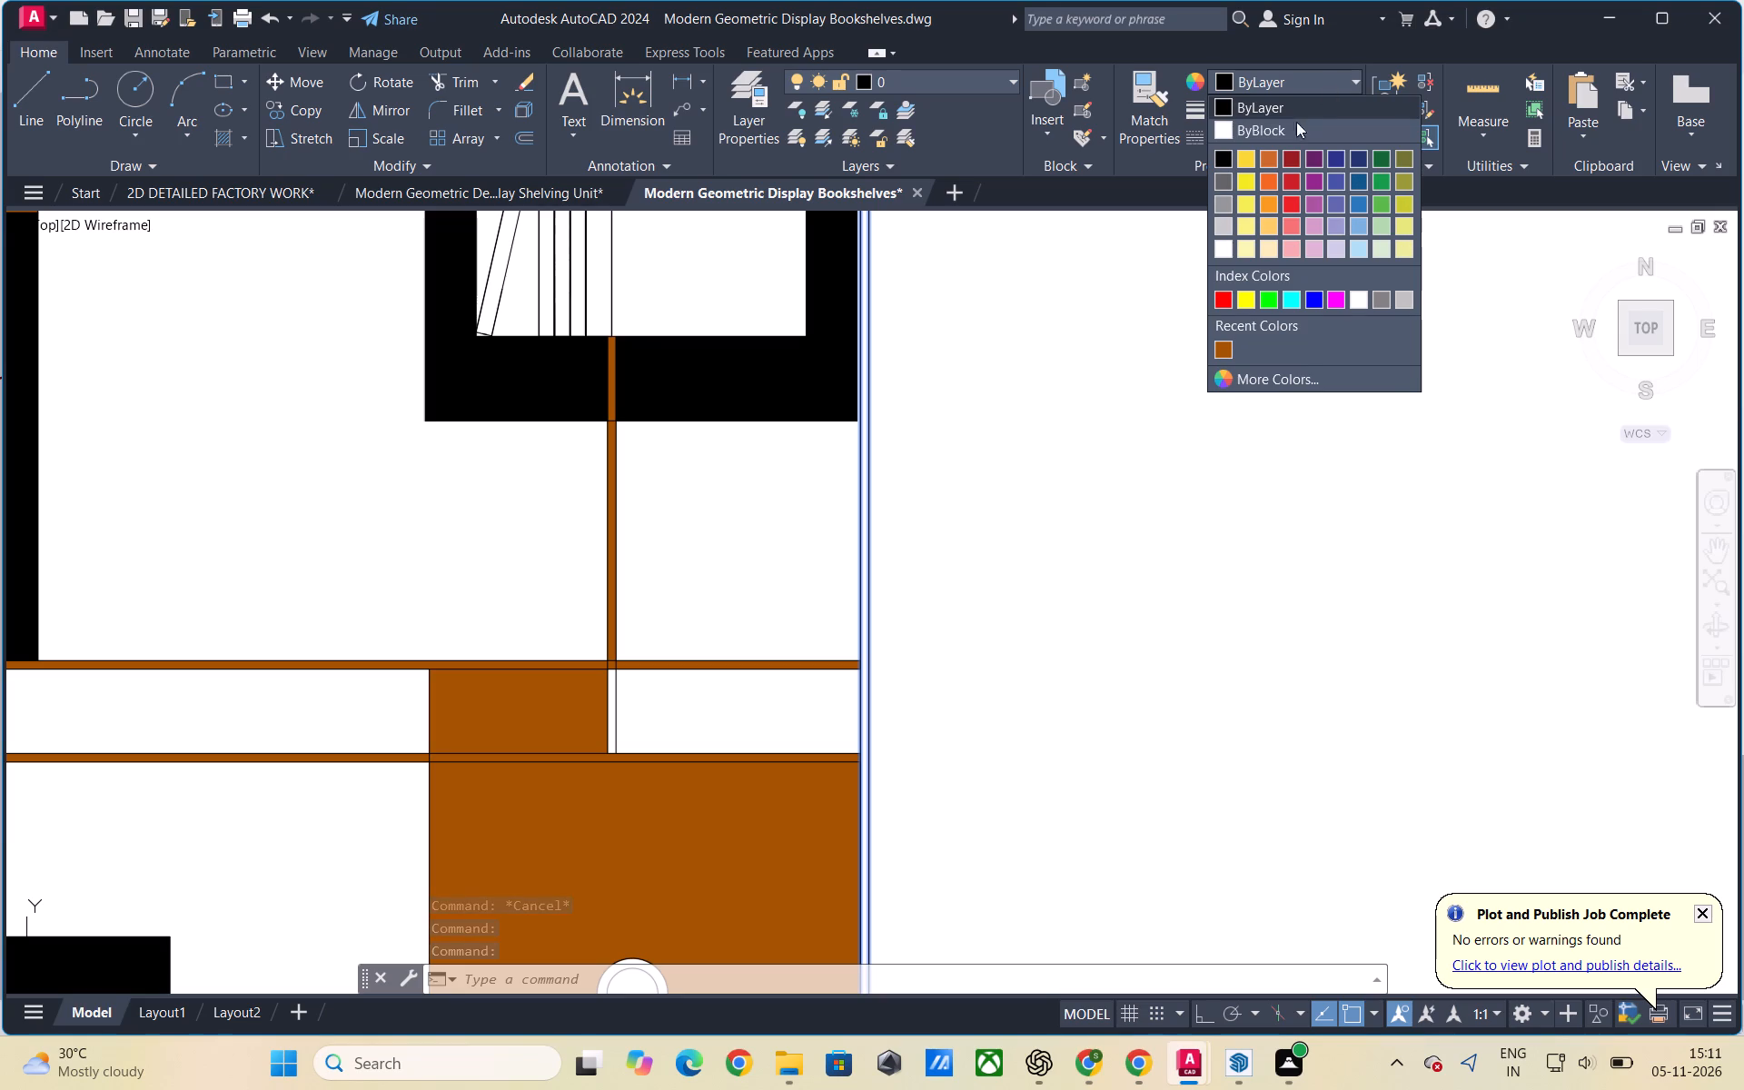
pyautogui.click(1273, 165)
pyautogui.press('Escape')
# Set the colour of the left side panel's two vertical lines to the recently used brown.
pyautogui.scroll(-1, 1202, 523)
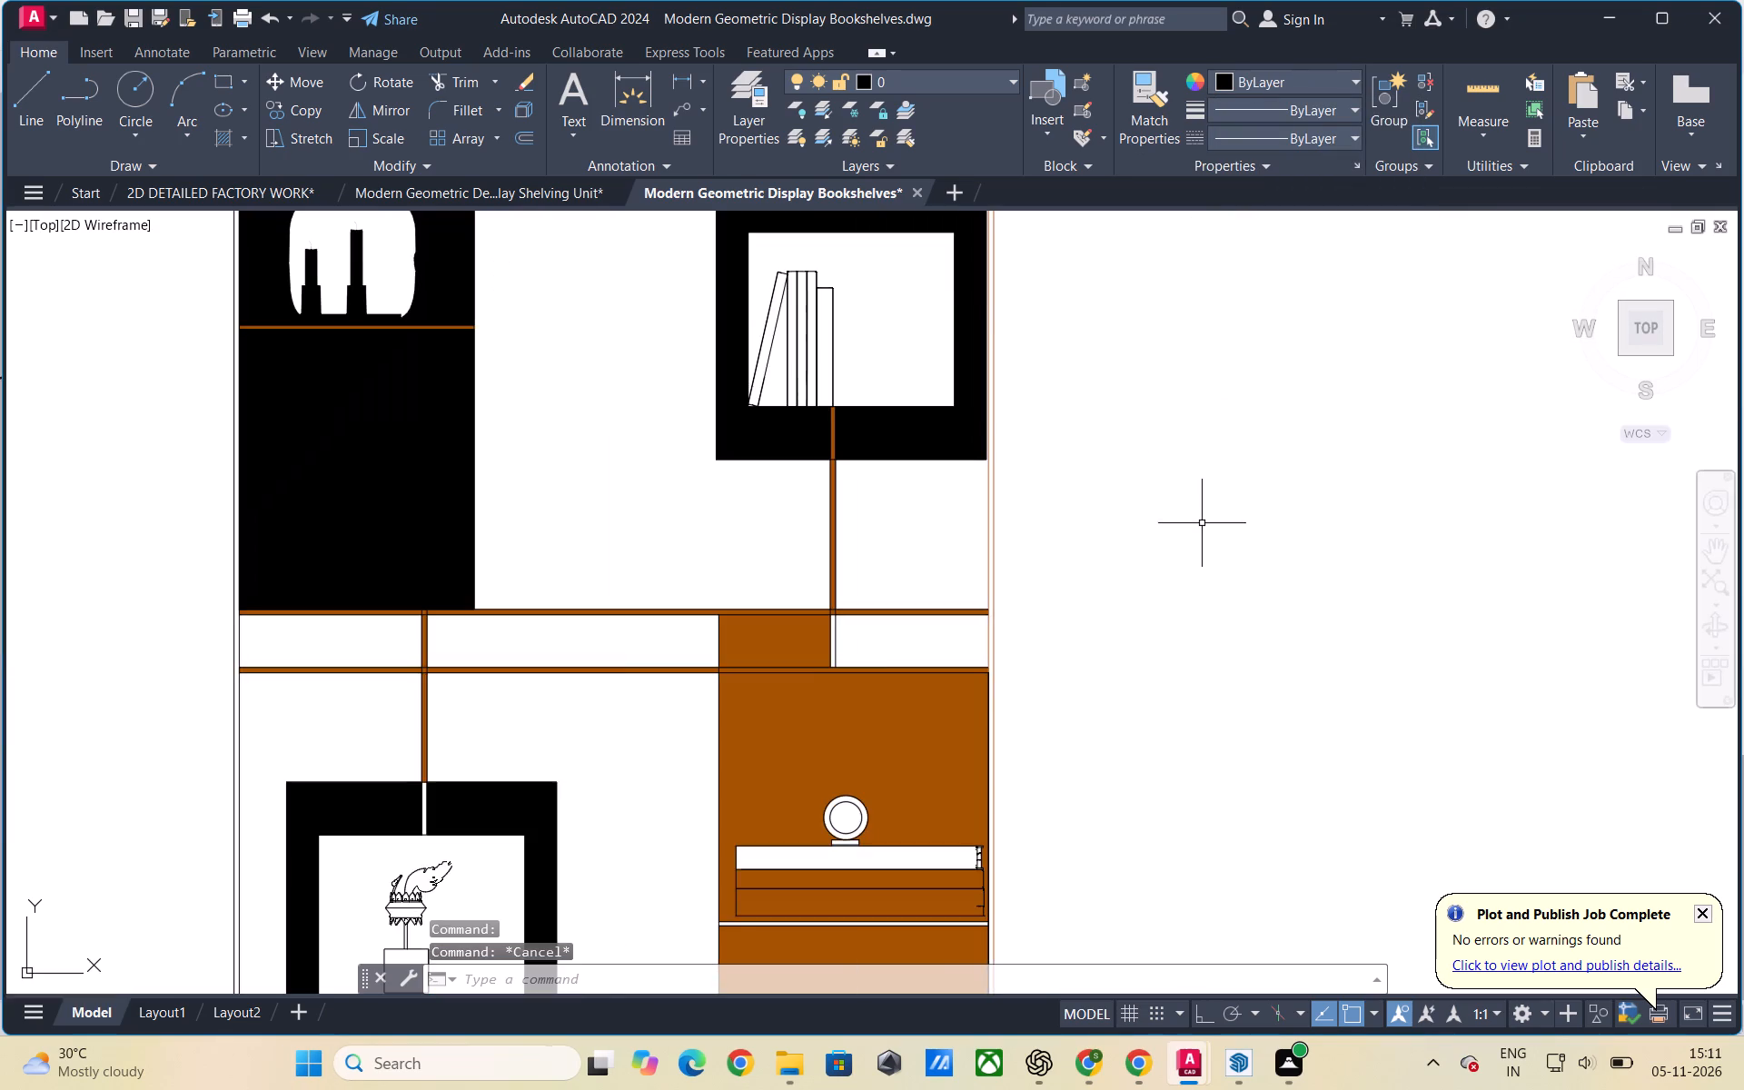
pyautogui.scroll(-2, 1209, 523)
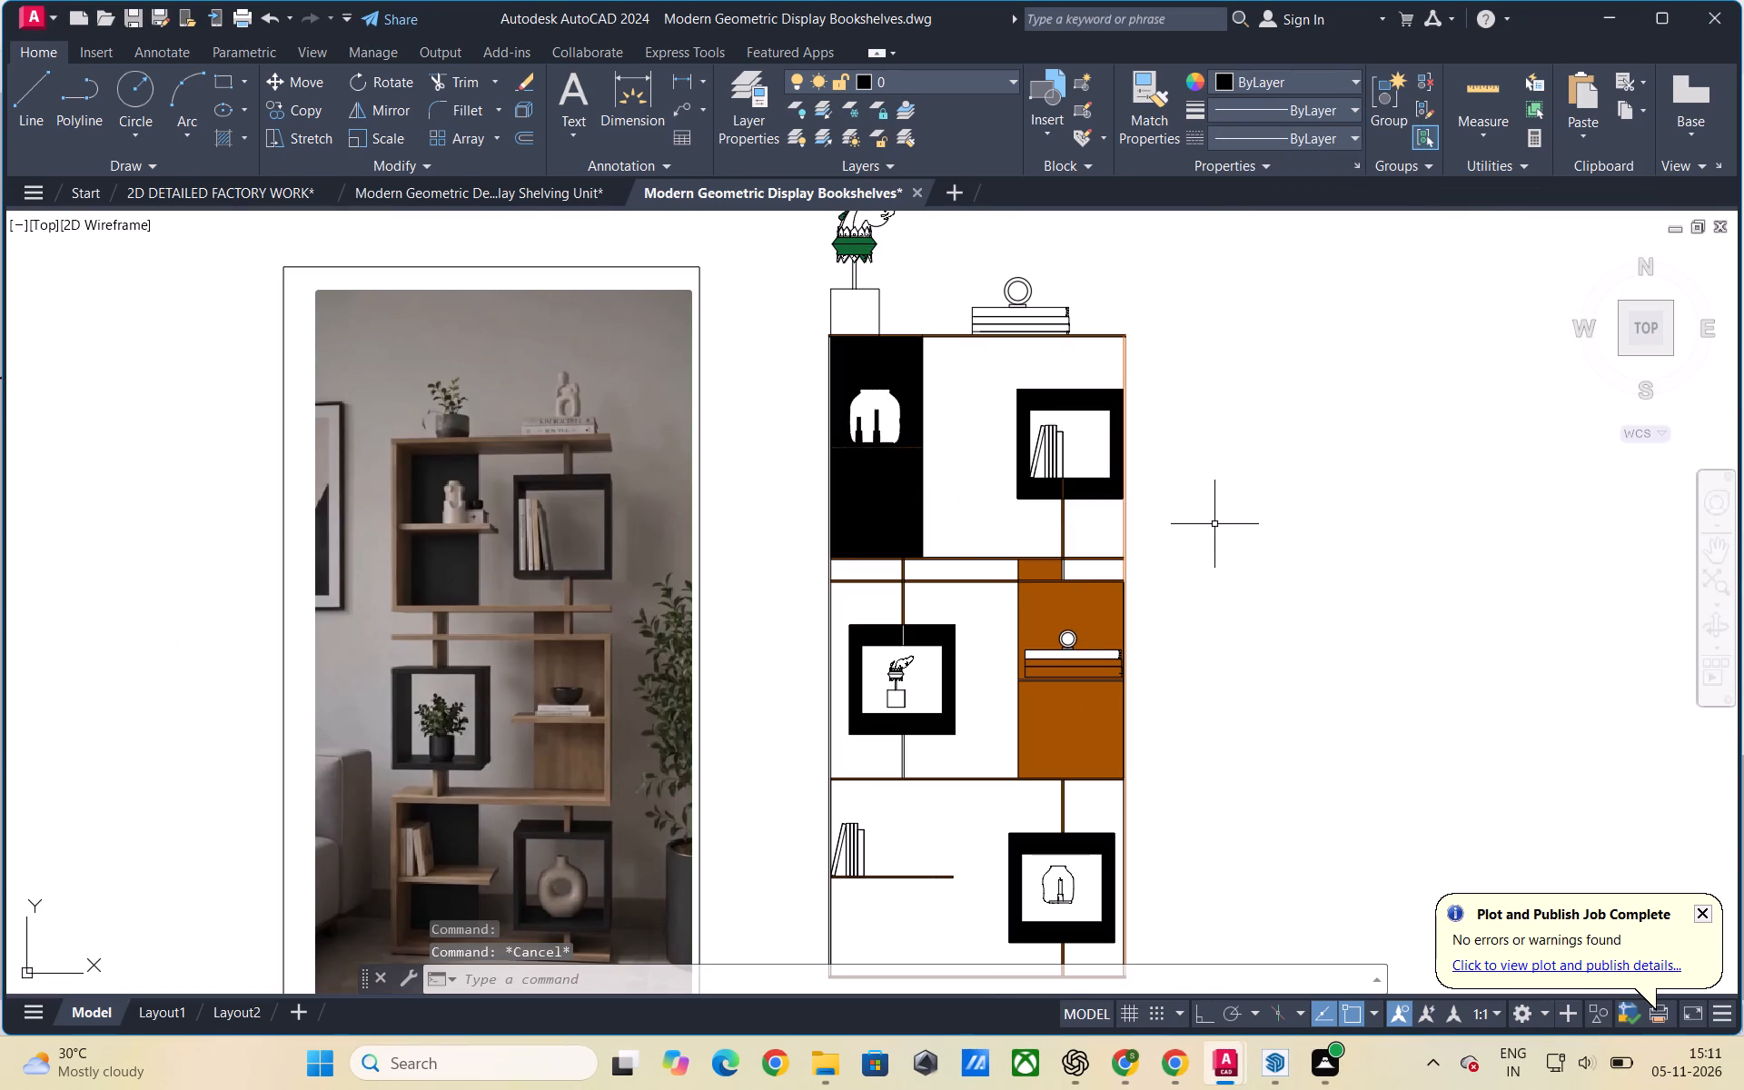
pyautogui.scroll(2, 858, 550)
pyautogui.scroll(1, 819, 612)
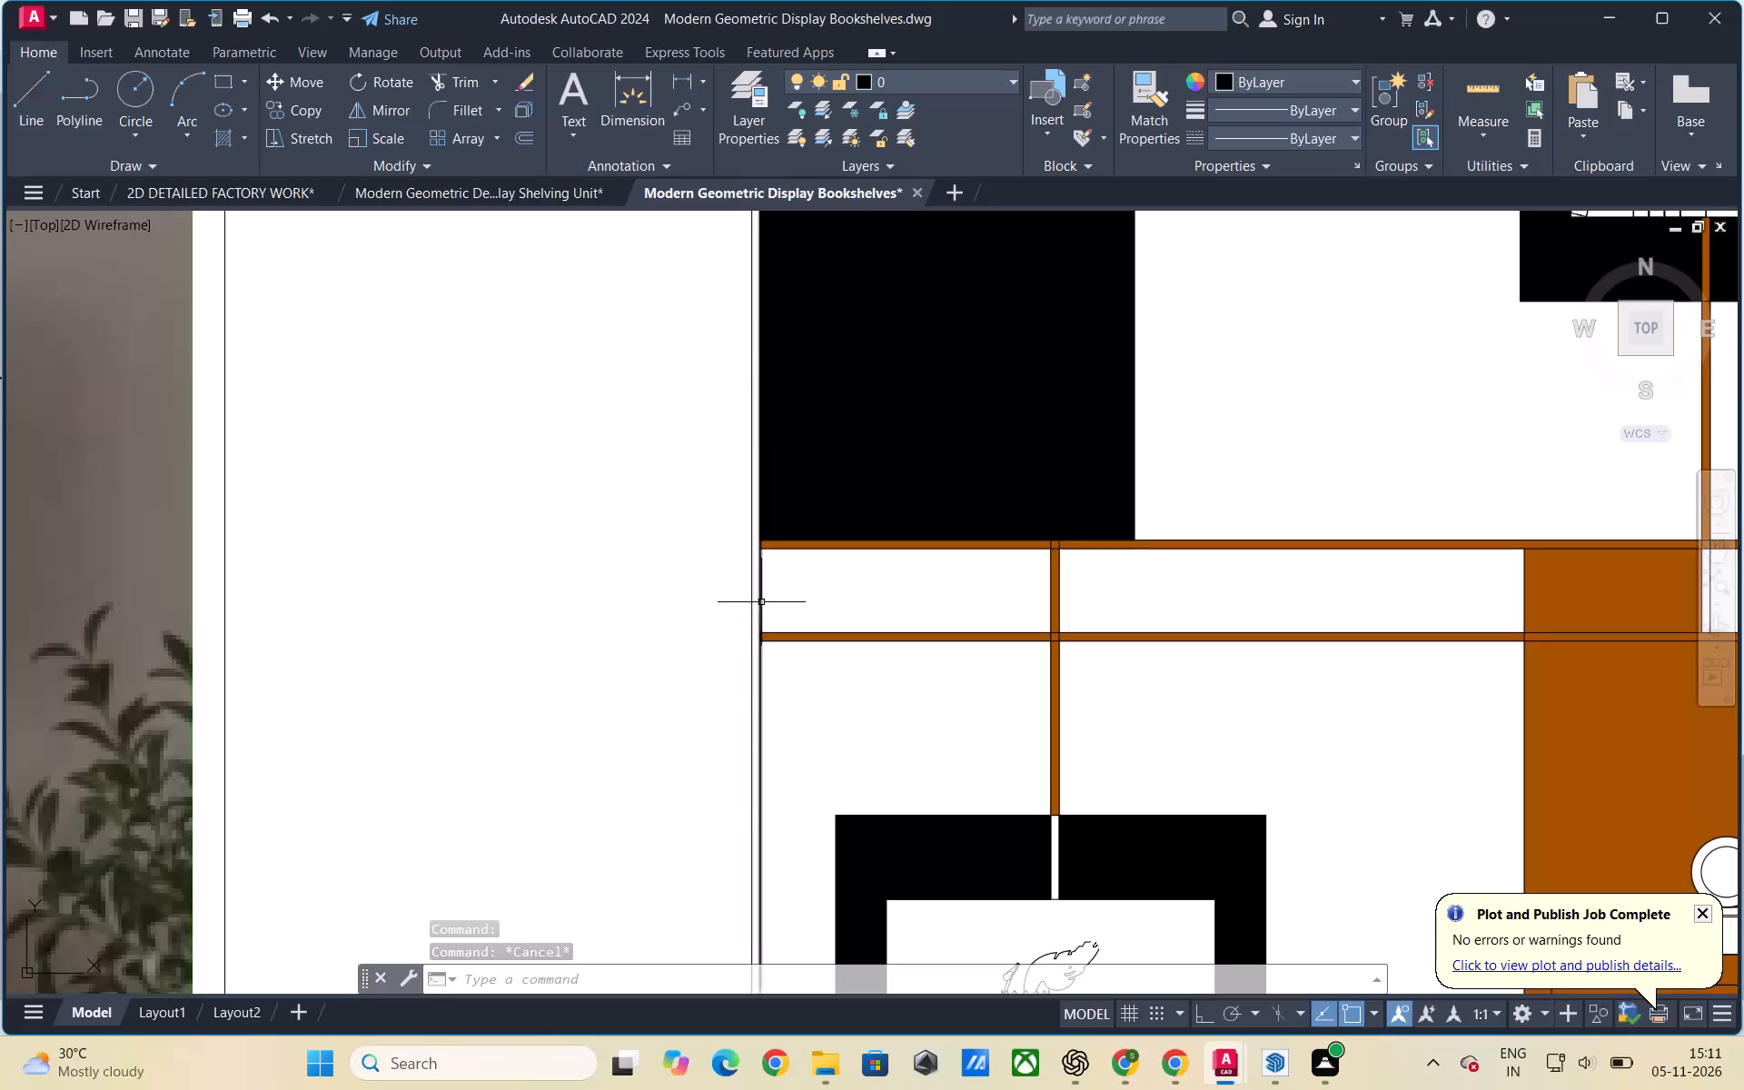
pyautogui.click(758, 602)
pyautogui.click(751, 604)
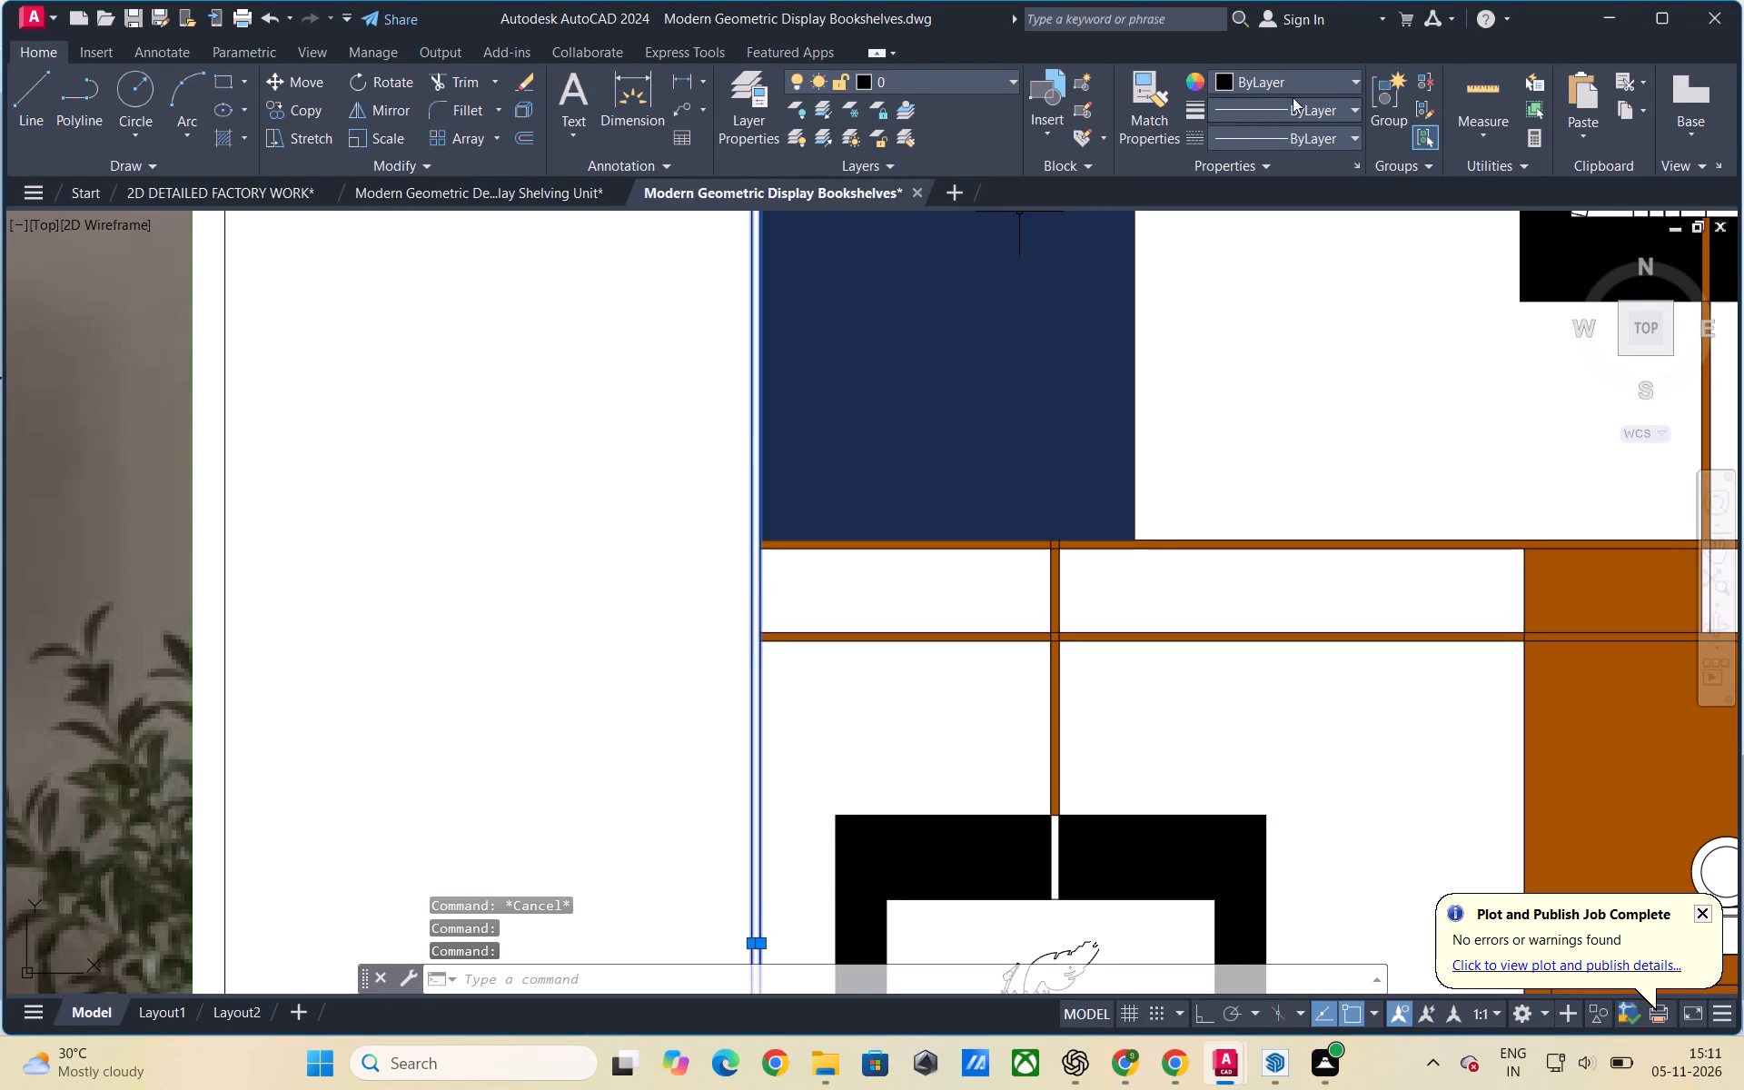
pyautogui.click(1345, 82)
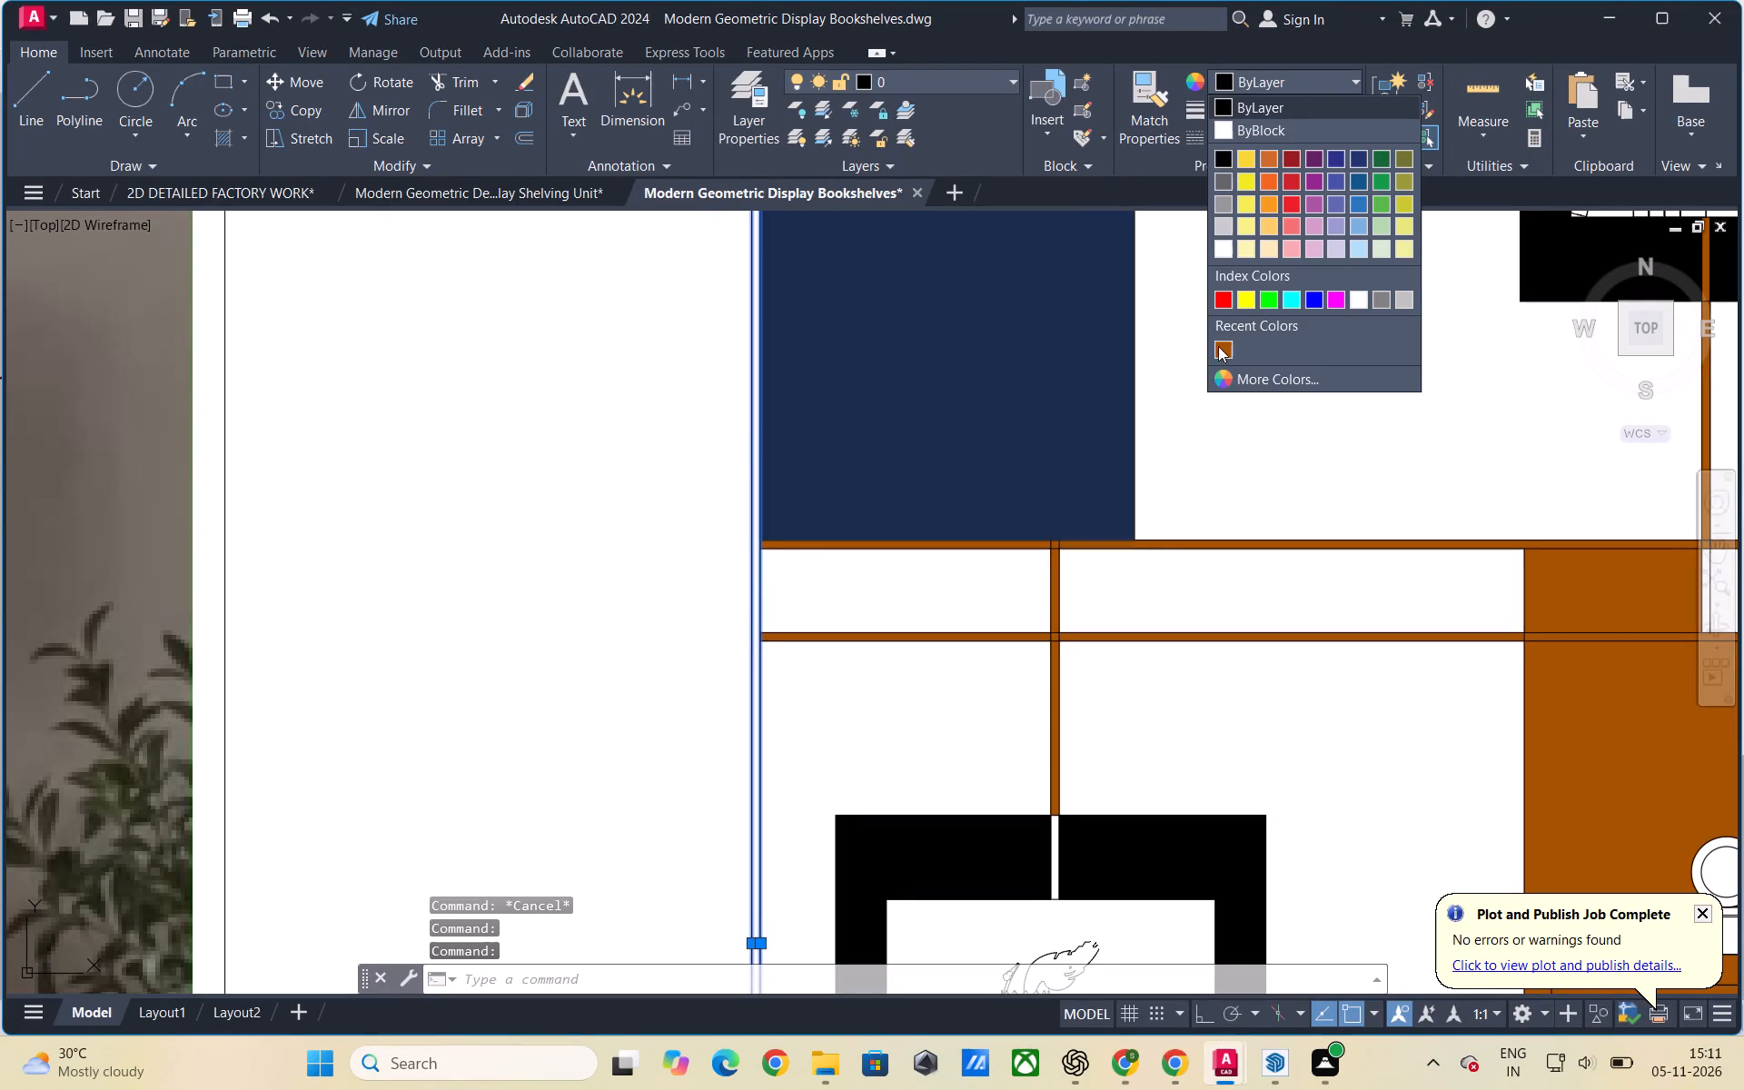
pyautogui.click(1214, 351)
pyautogui.scroll(-1, 512, 505)
pyautogui.press('Escape')
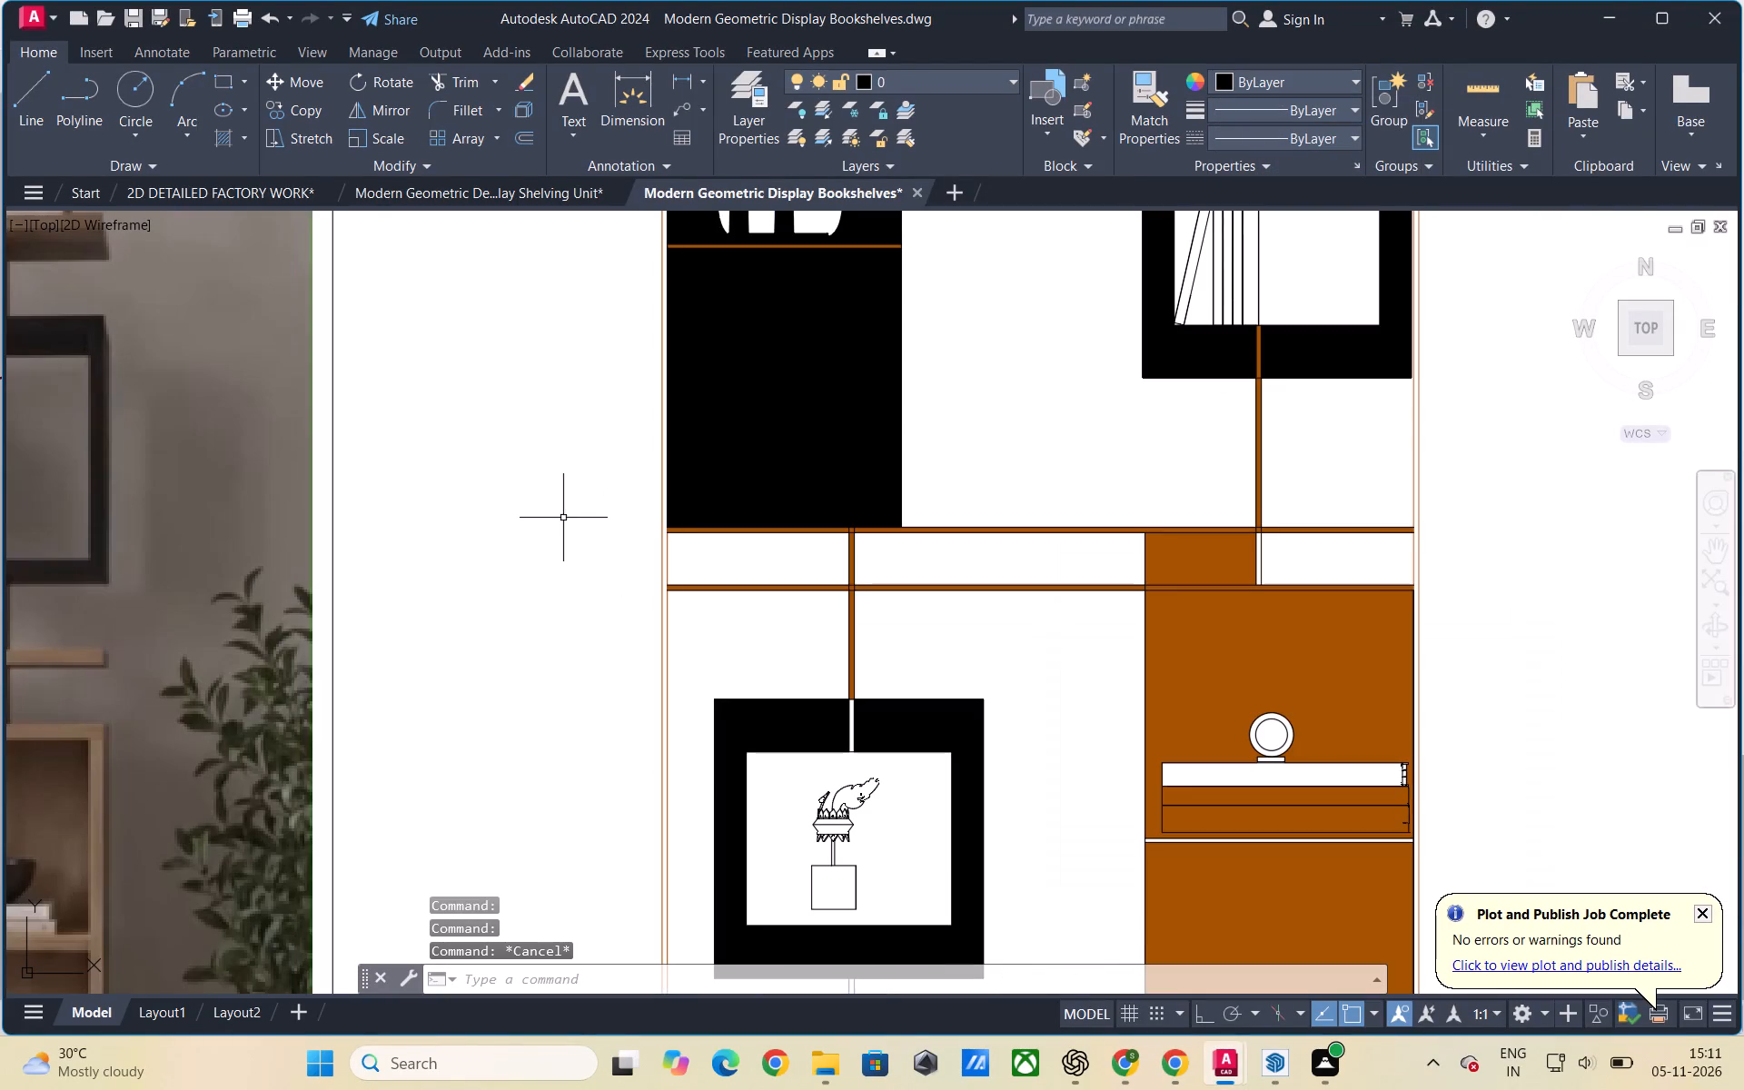
pyautogui.scroll(-1, 538, 535)
pyautogui.press('Escape')
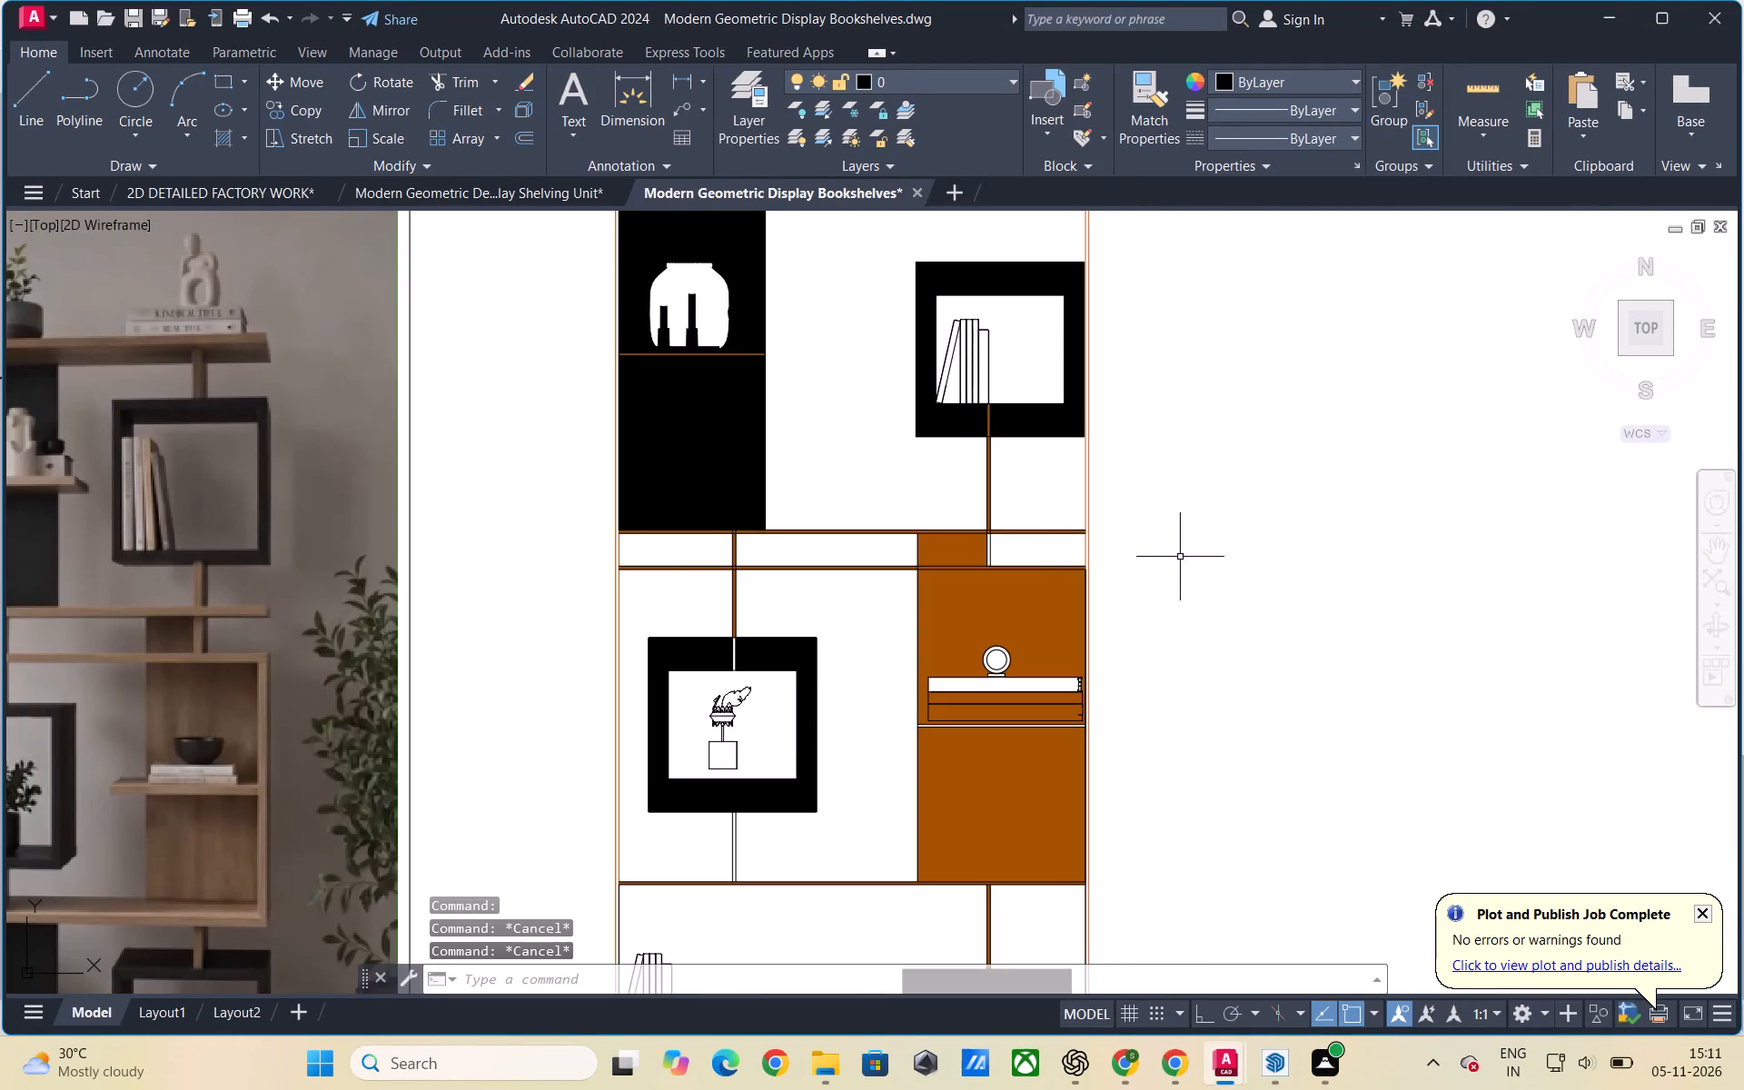
# Fill the vertical support strip between the two closely spaced shelves, below the upper-right black box, with the solid colour 32 hatch.
pyautogui.write('hatch')
pyautogui.press('Return')
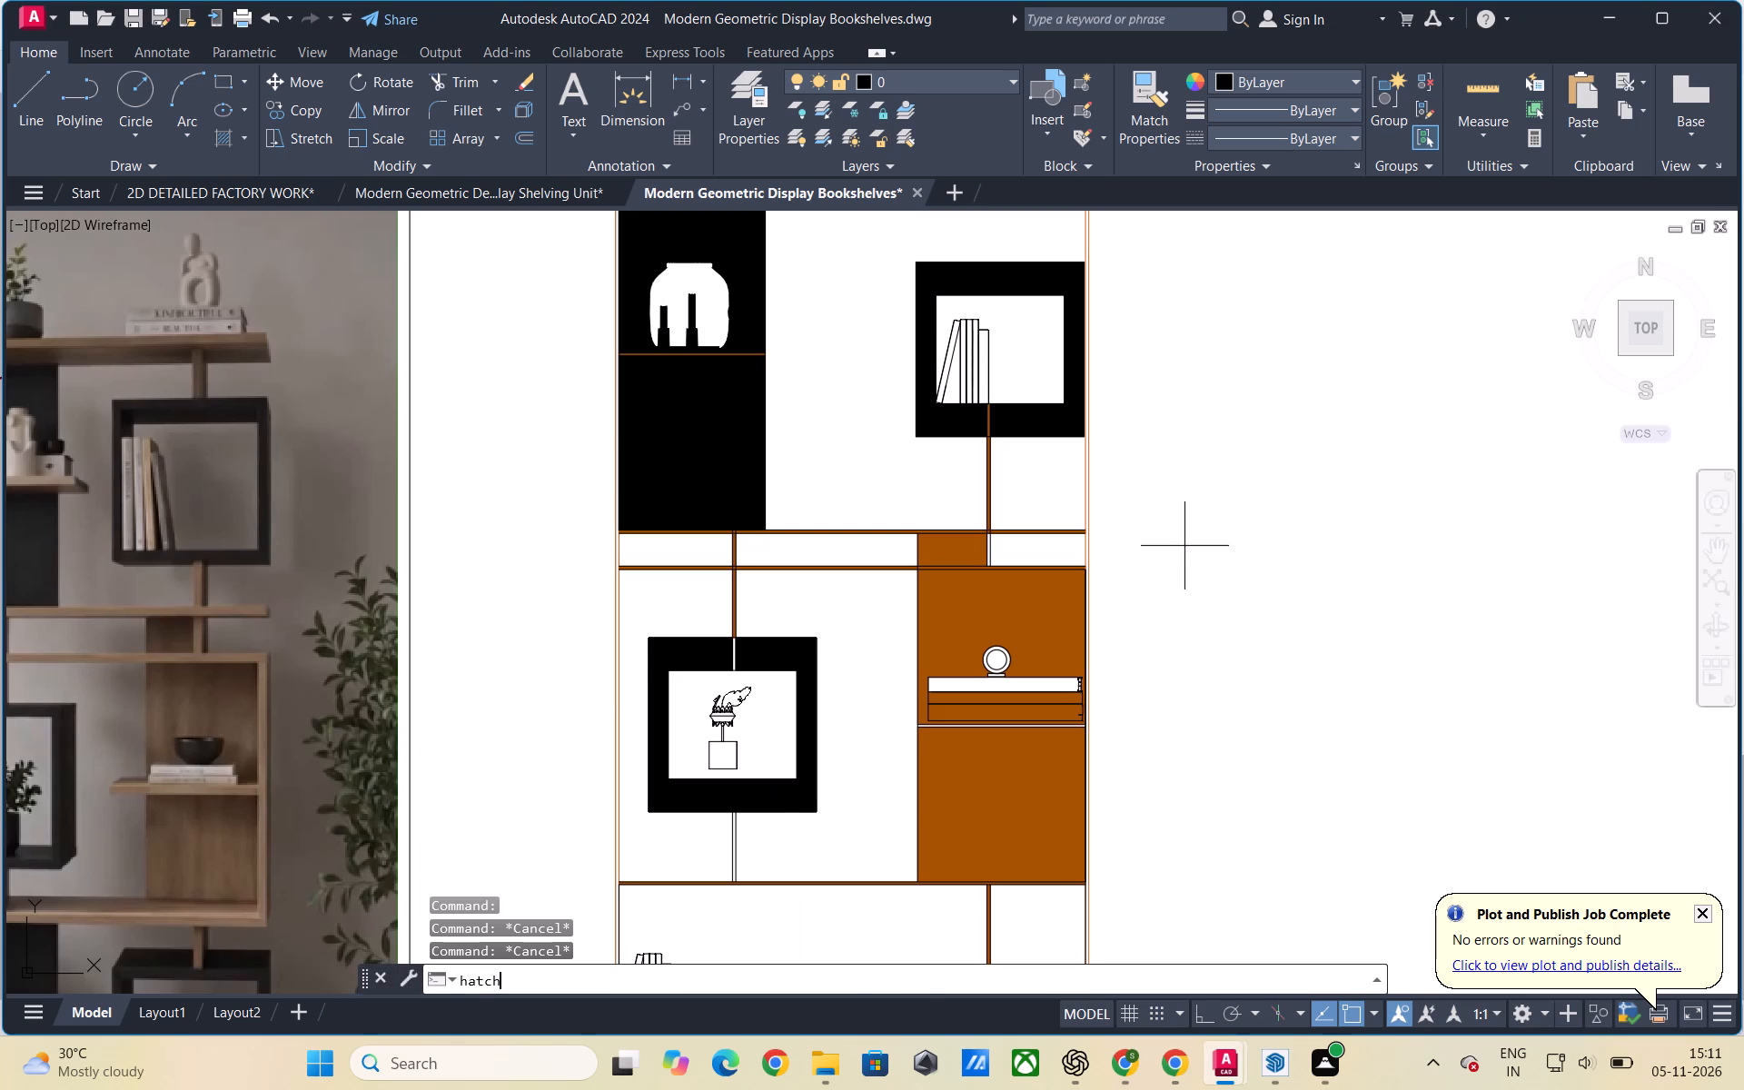
pyautogui.scroll(1, 973, 545)
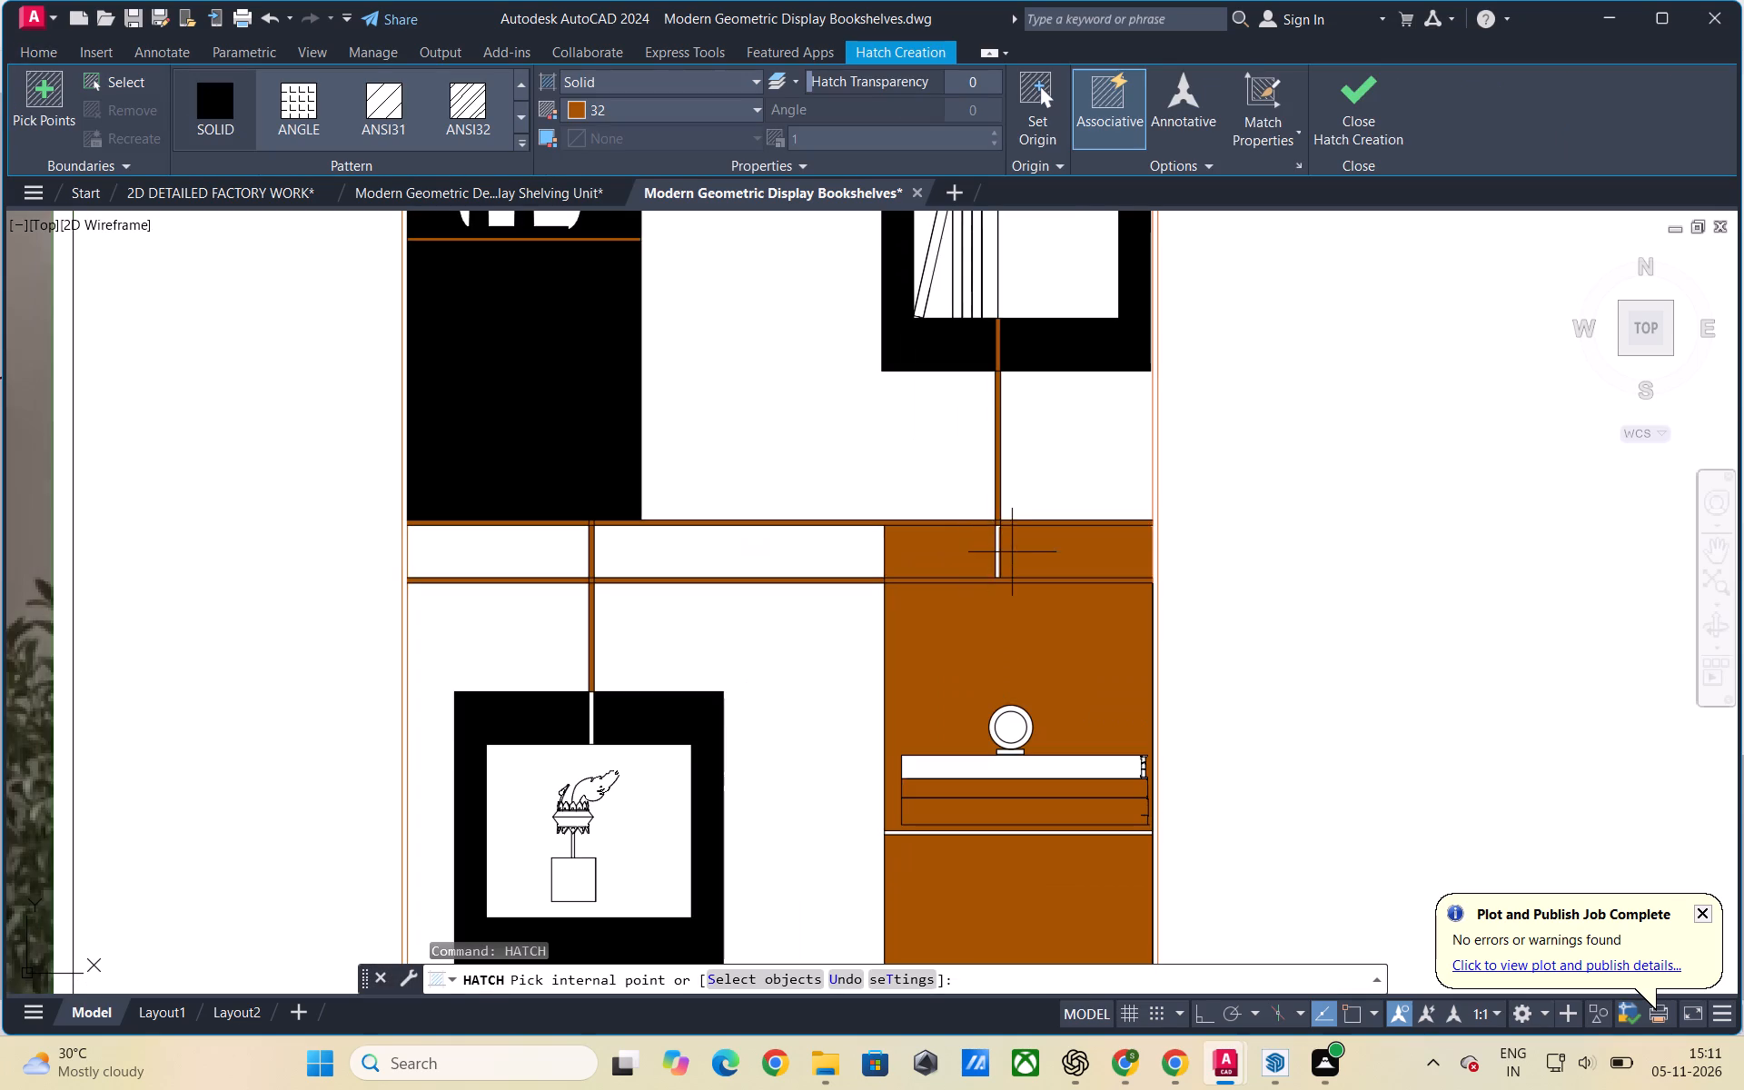
pyautogui.scroll(2, 999, 552)
pyautogui.click(1000, 551)
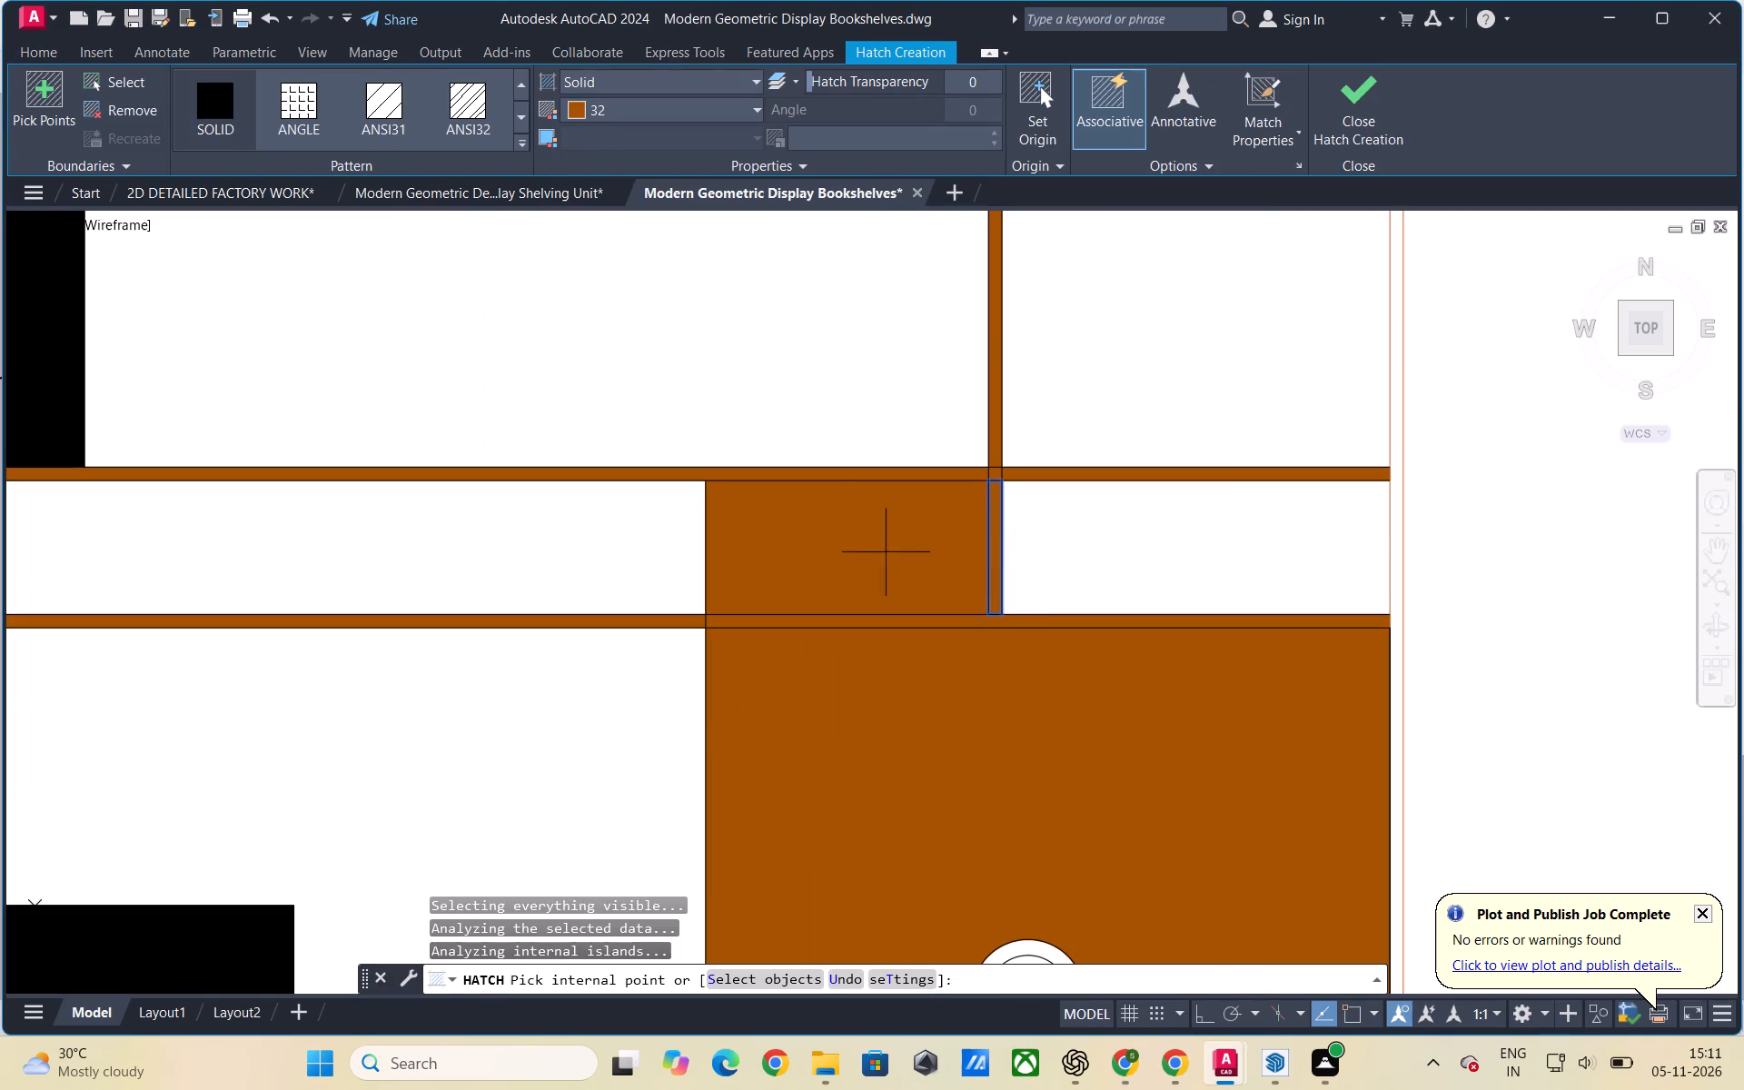
pyautogui.scroll(-2, 842, 531)
pyautogui.press('Escape')
pyautogui.scroll(-2, 1197, 494)
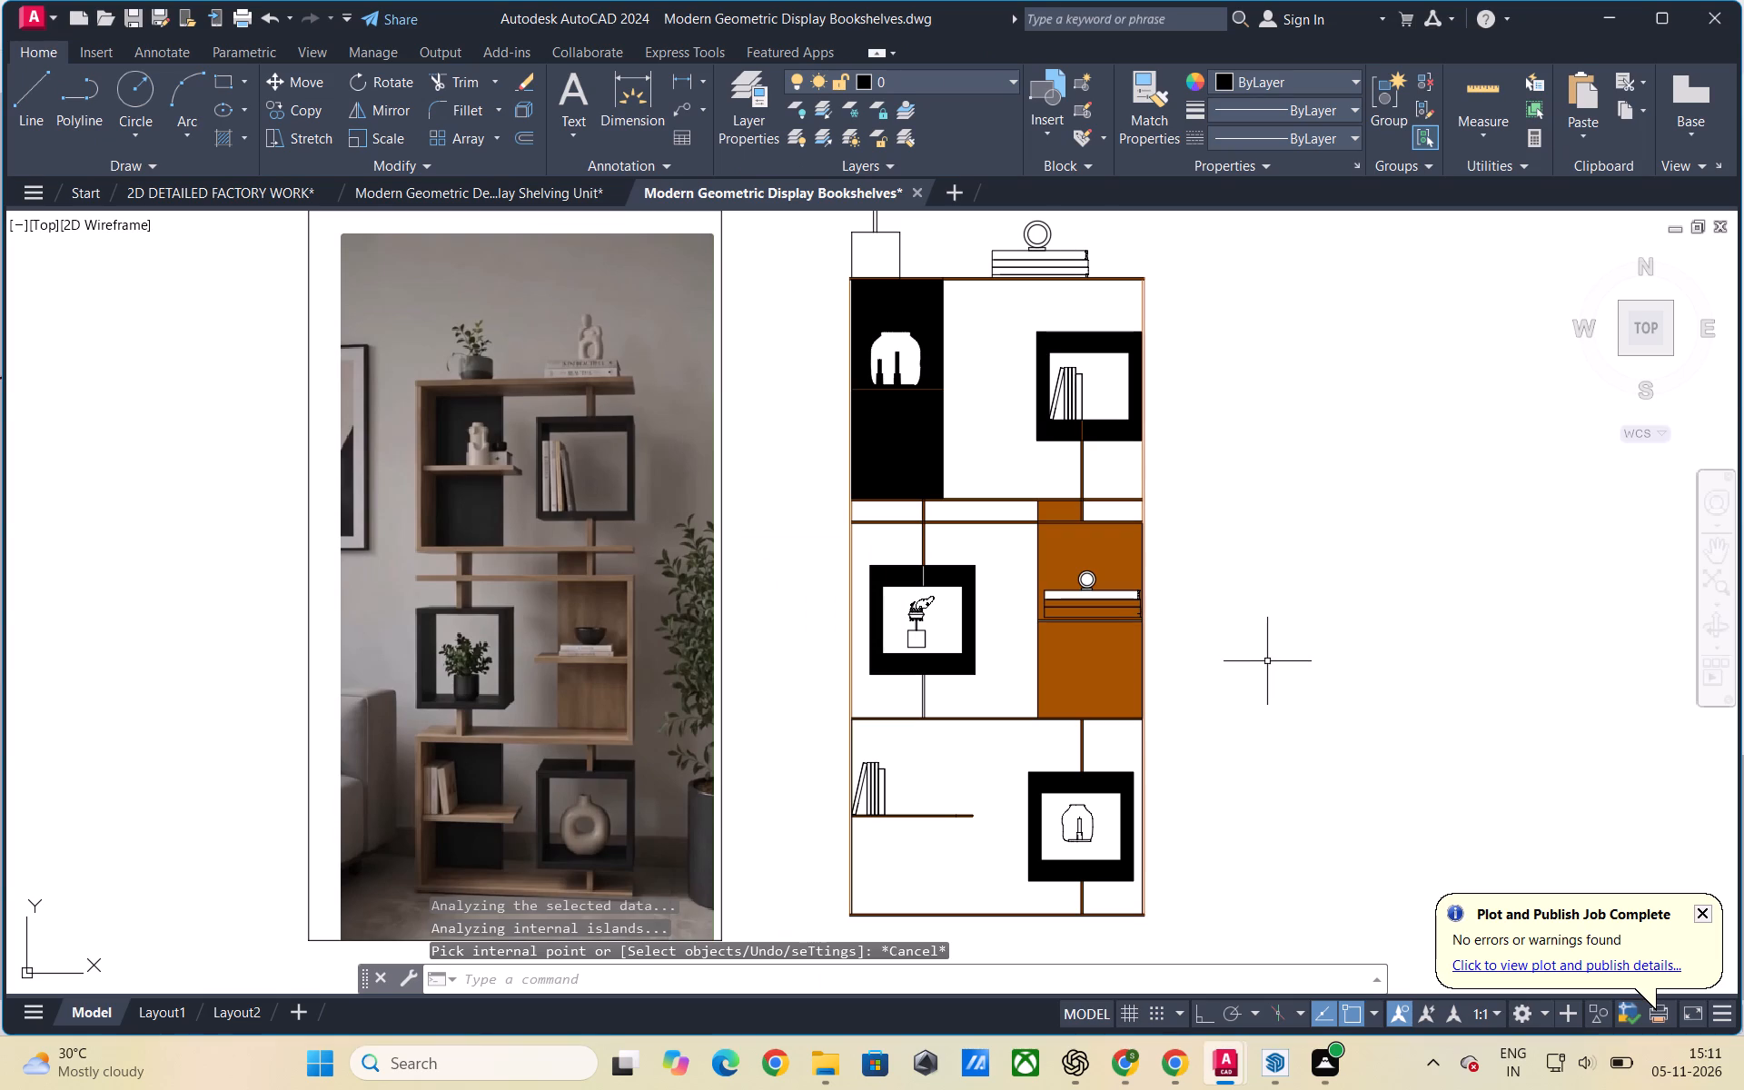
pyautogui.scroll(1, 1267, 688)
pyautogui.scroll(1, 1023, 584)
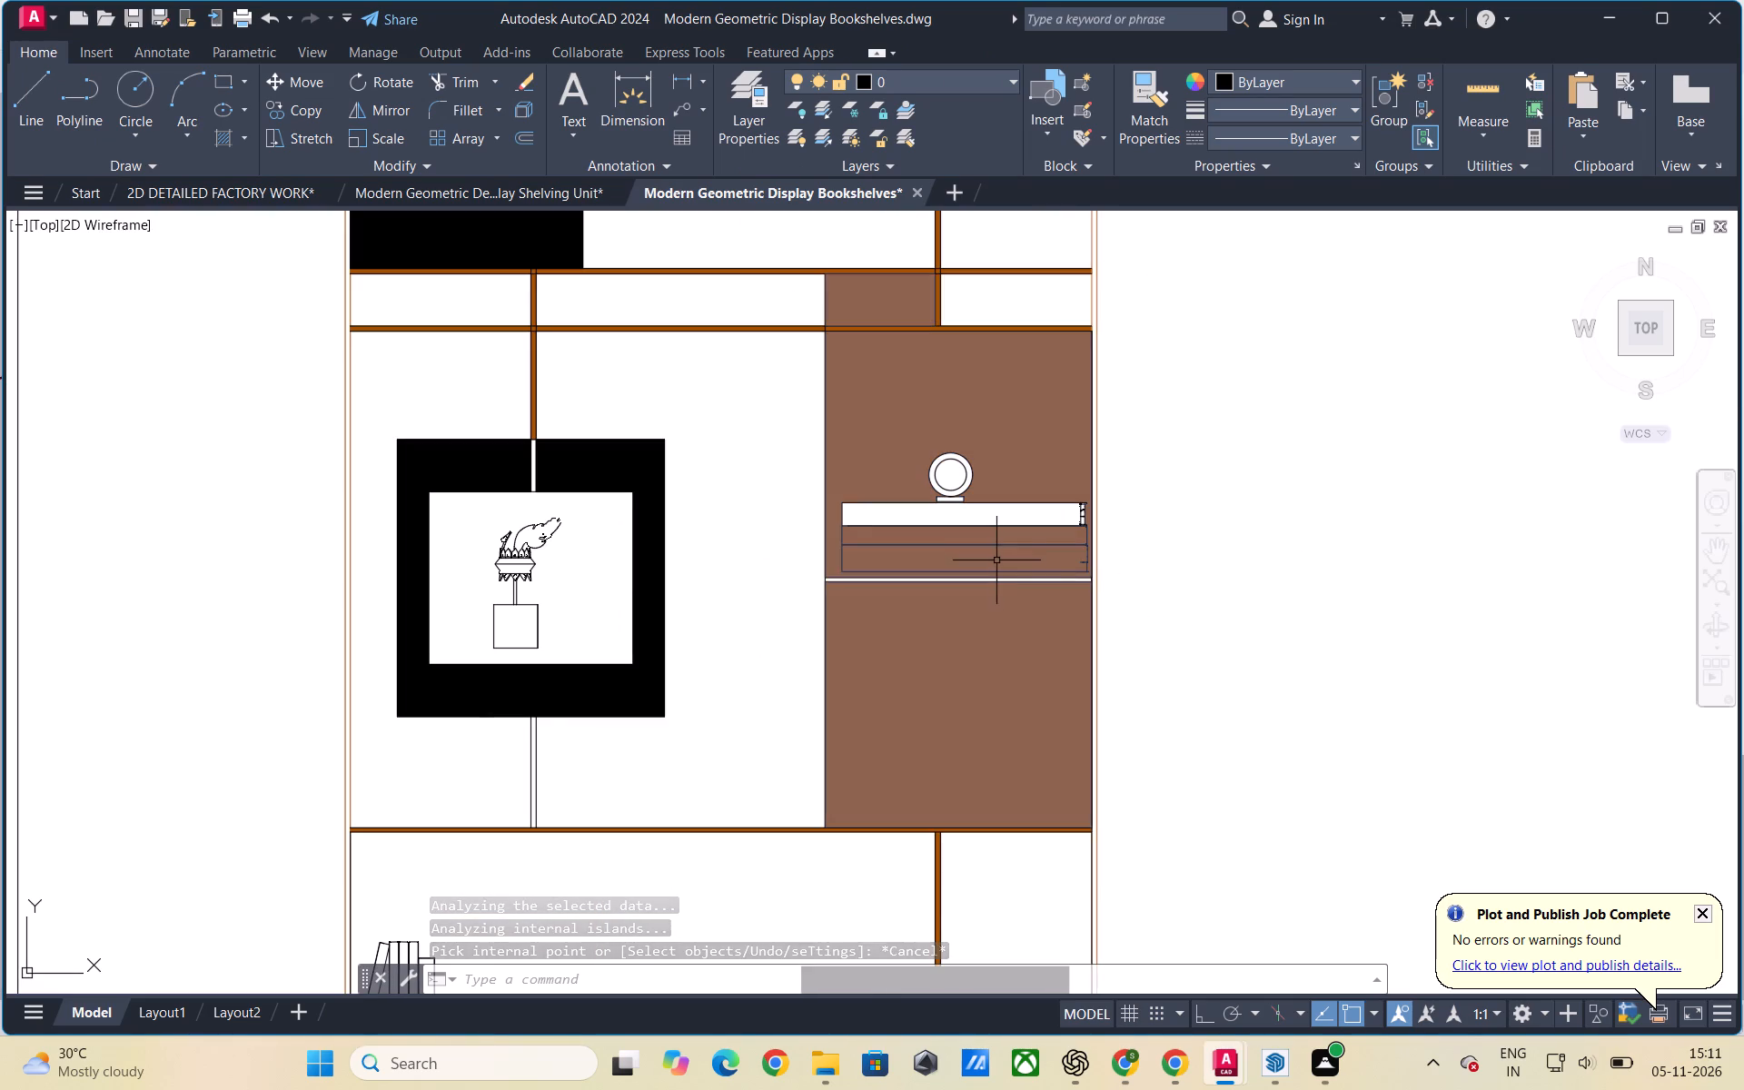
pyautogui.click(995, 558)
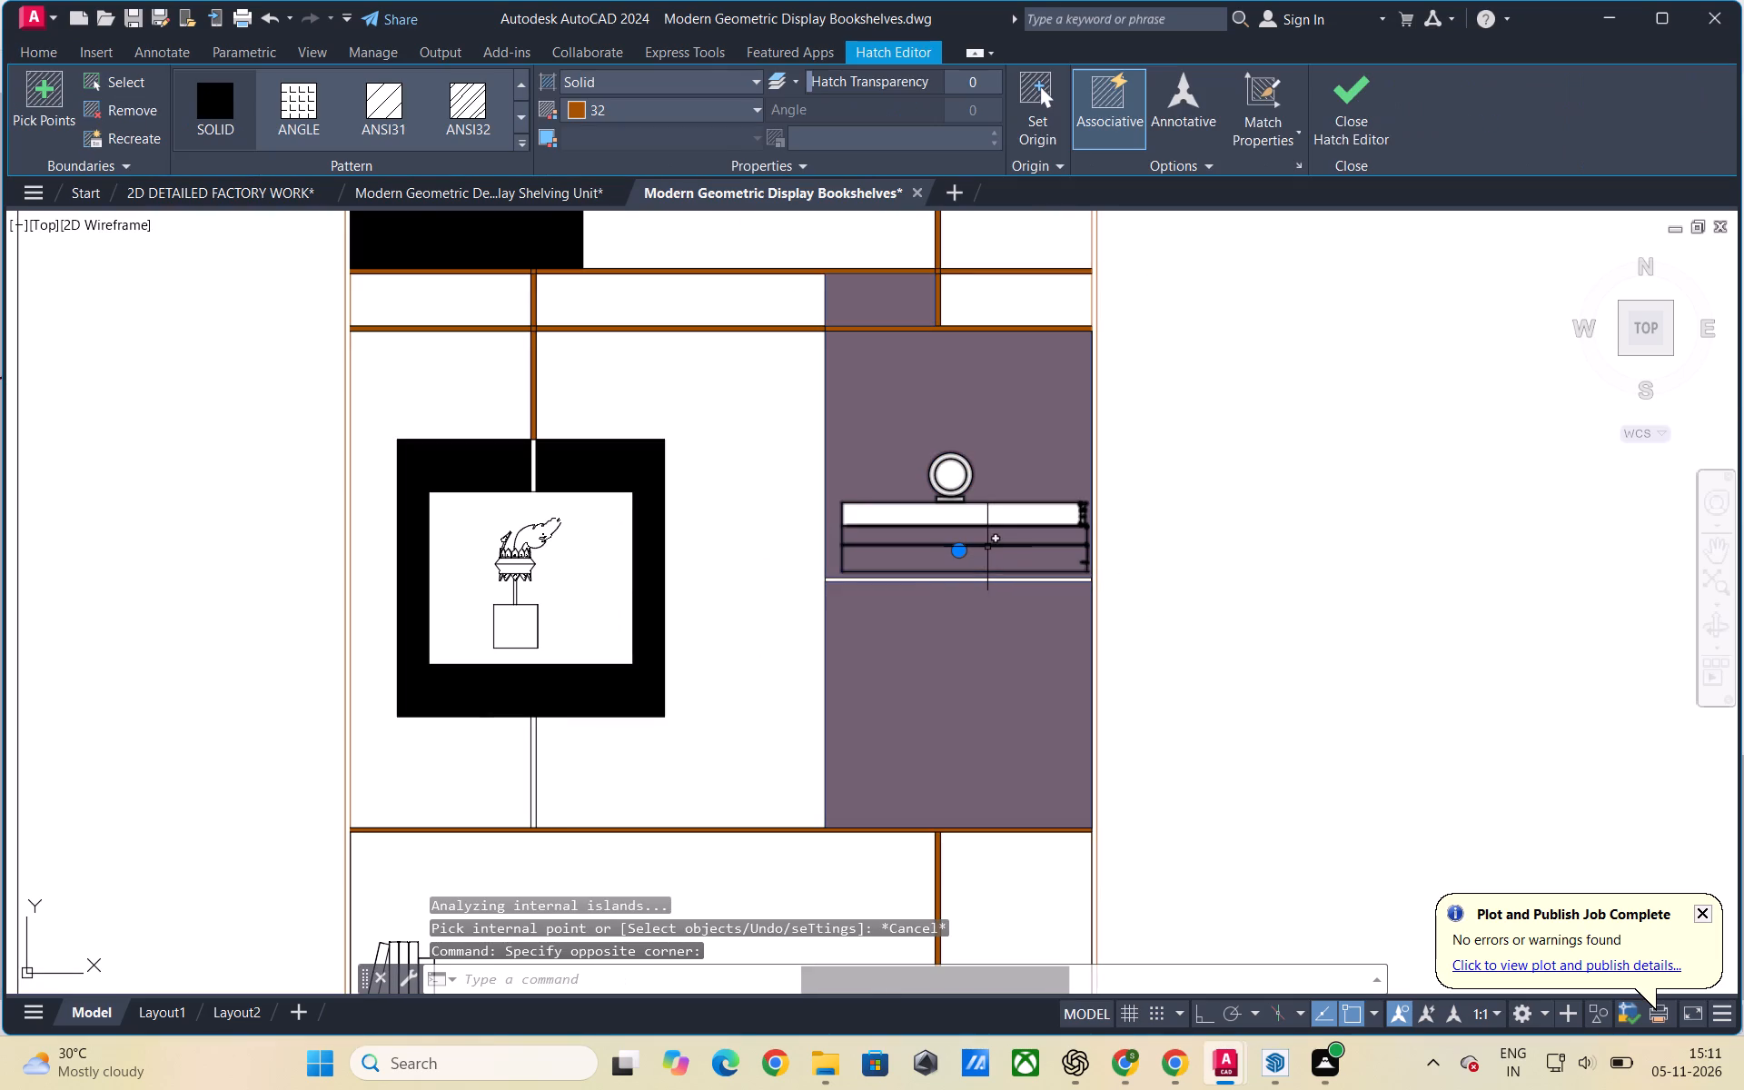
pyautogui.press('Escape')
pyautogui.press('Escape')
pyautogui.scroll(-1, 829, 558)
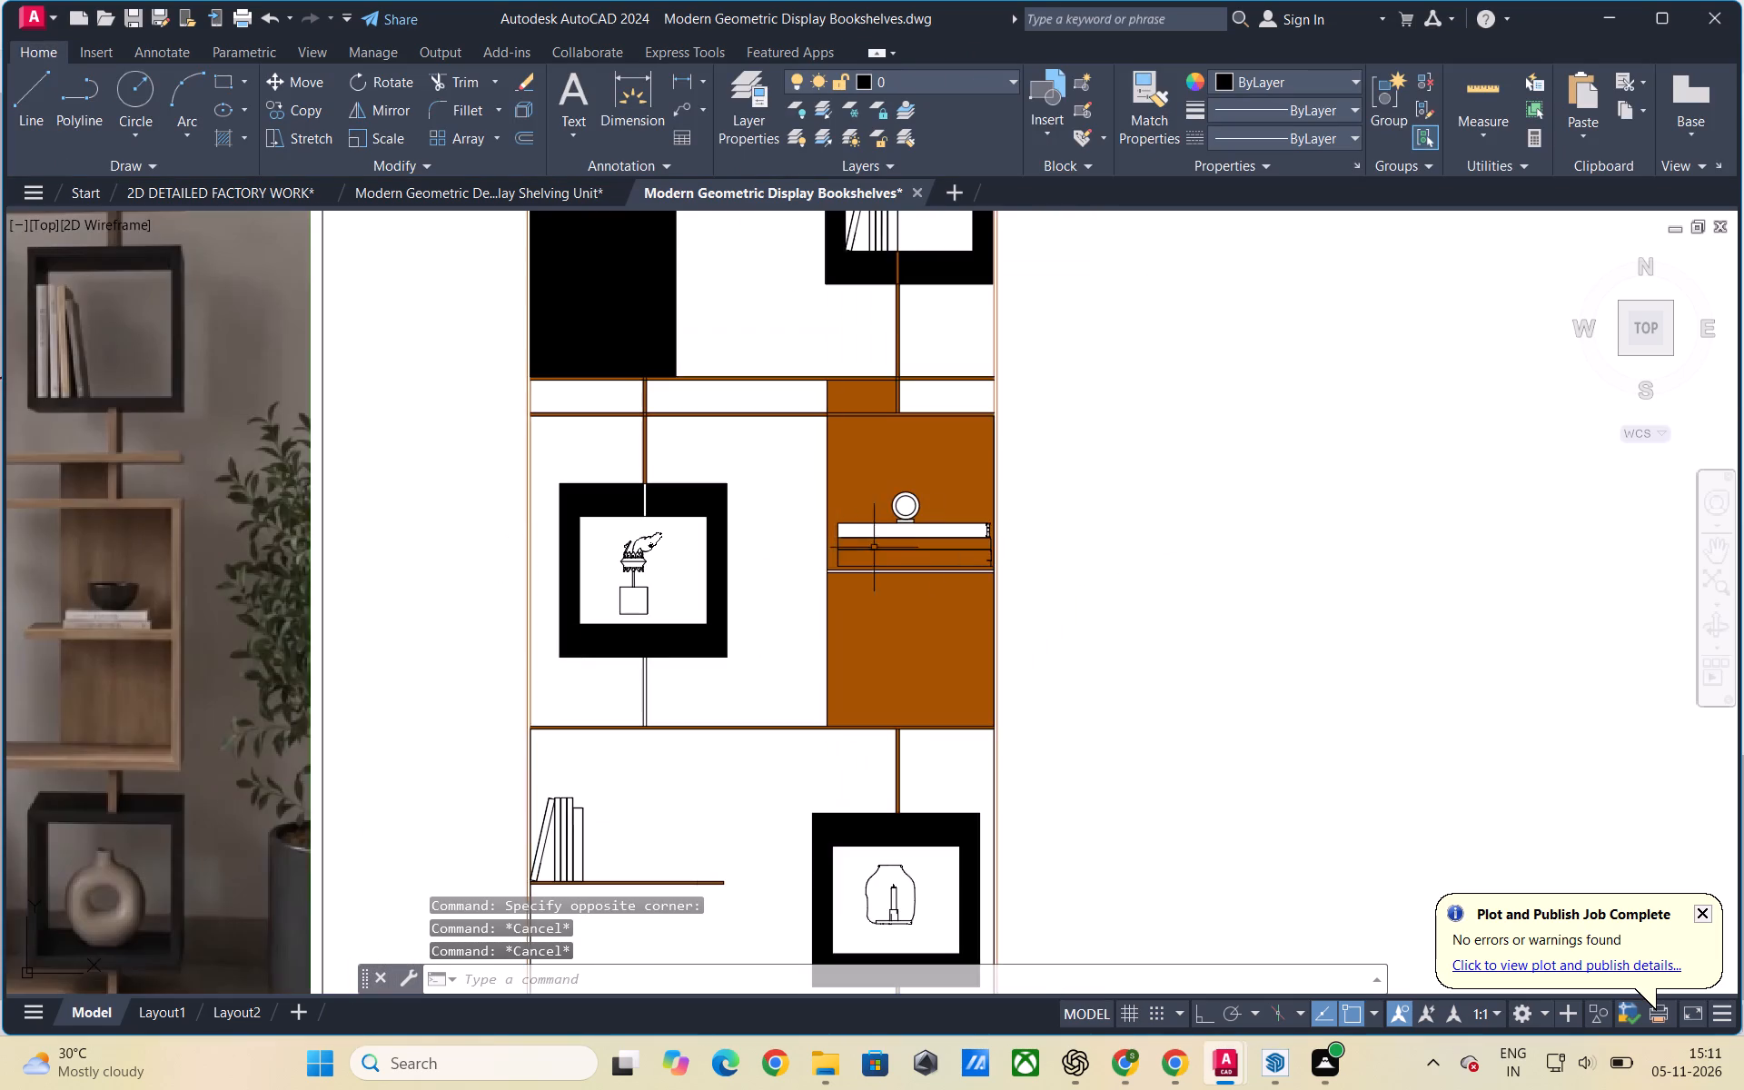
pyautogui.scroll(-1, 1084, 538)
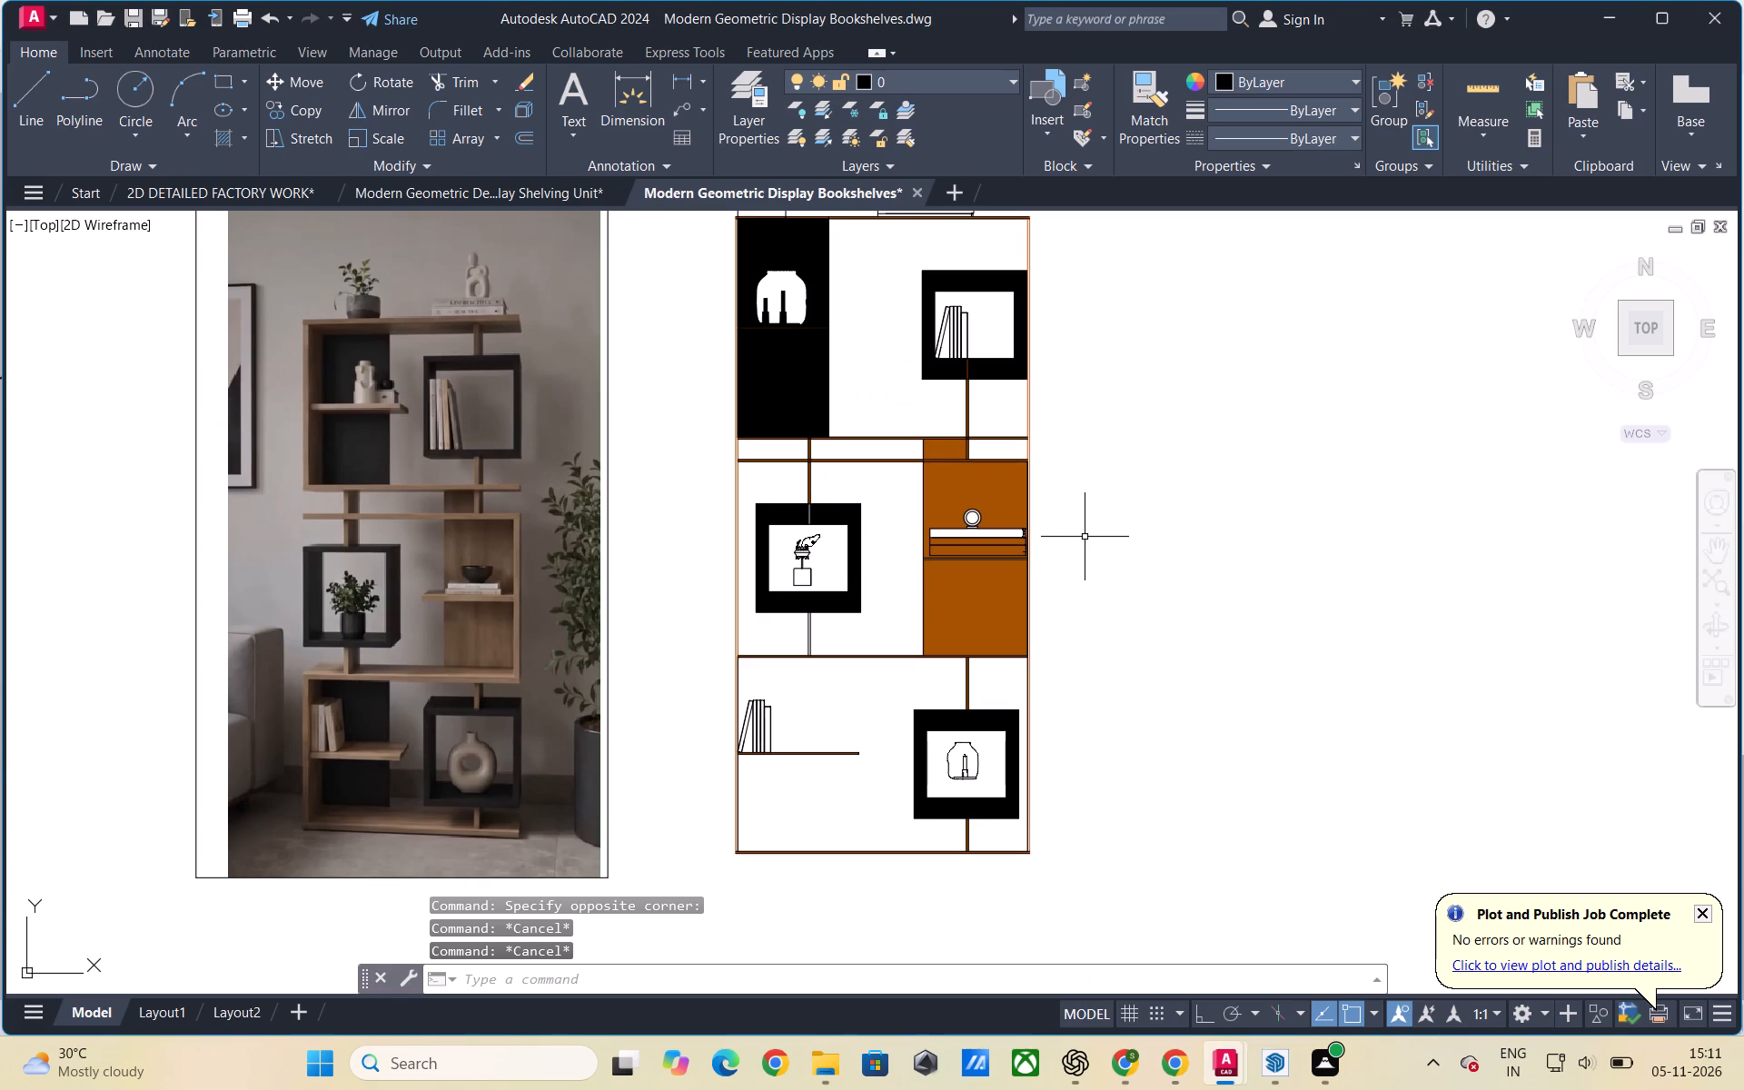
# Delete the brown back-panel hatch behind the books and ring ornament in the middle section.
pyautogui.scroll(4, 996, 560)
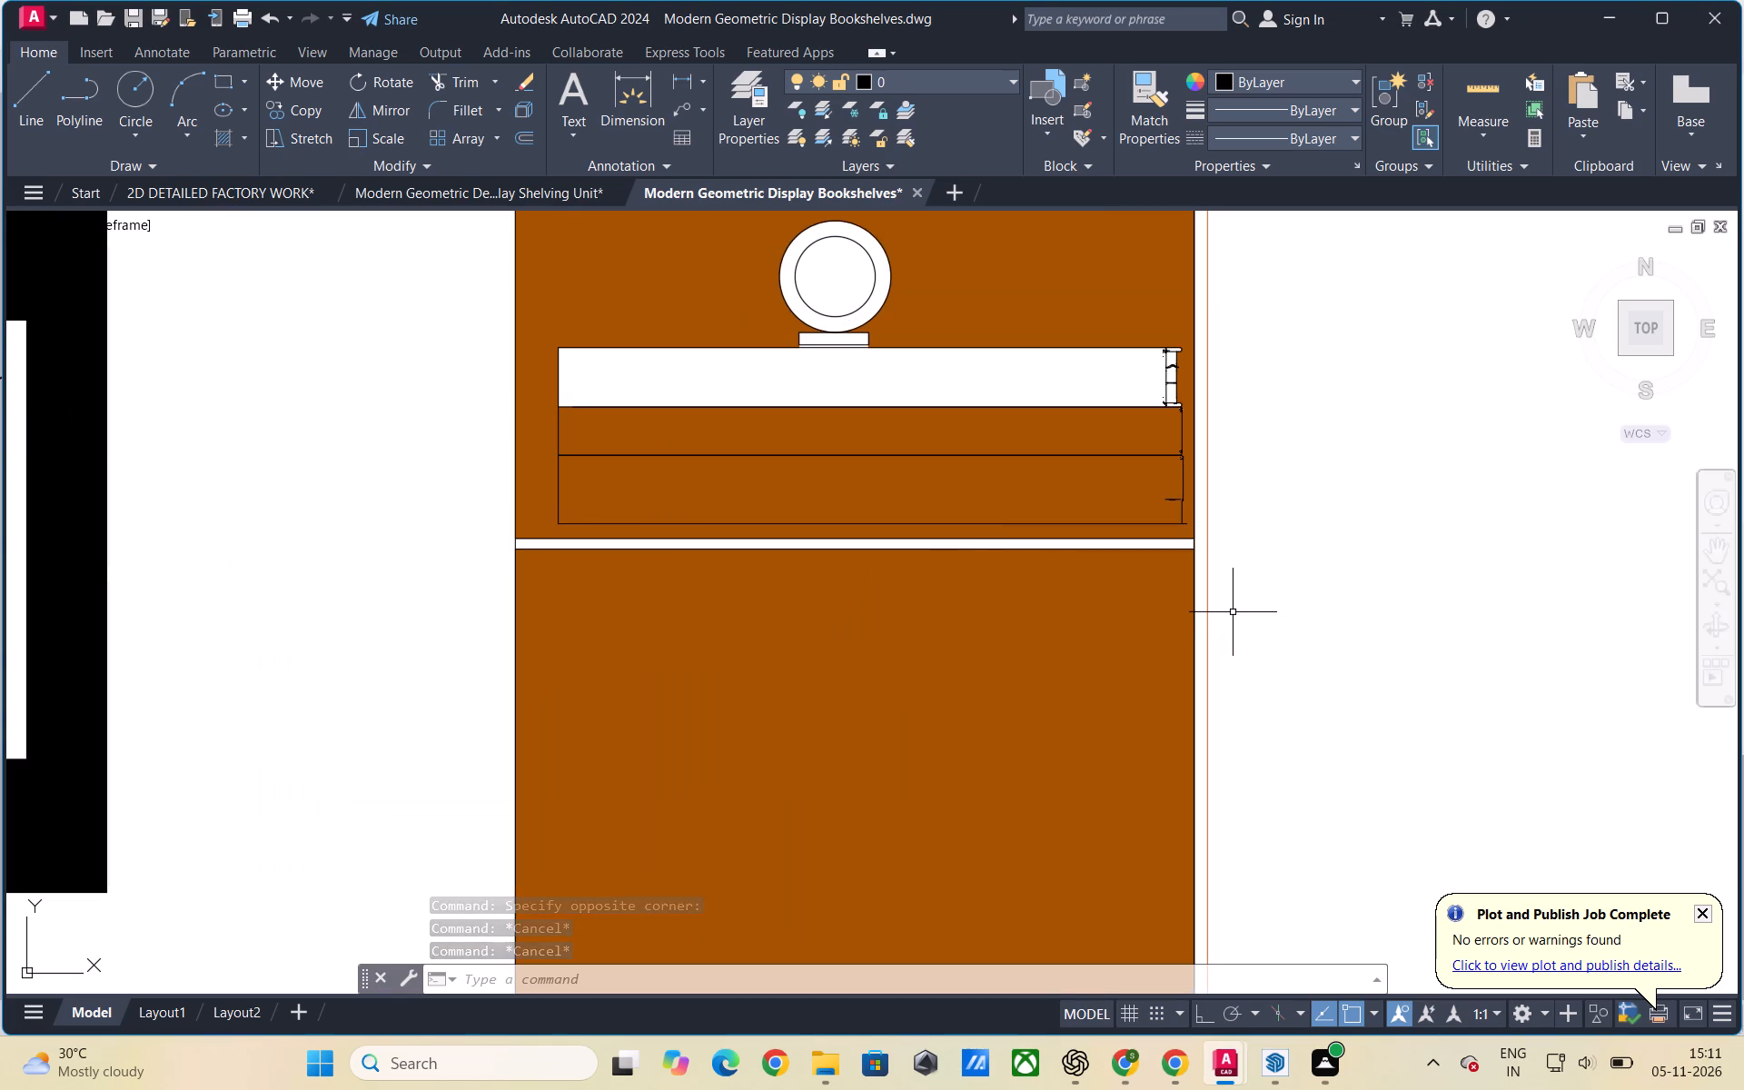
pyautogui.click(1067, 501)
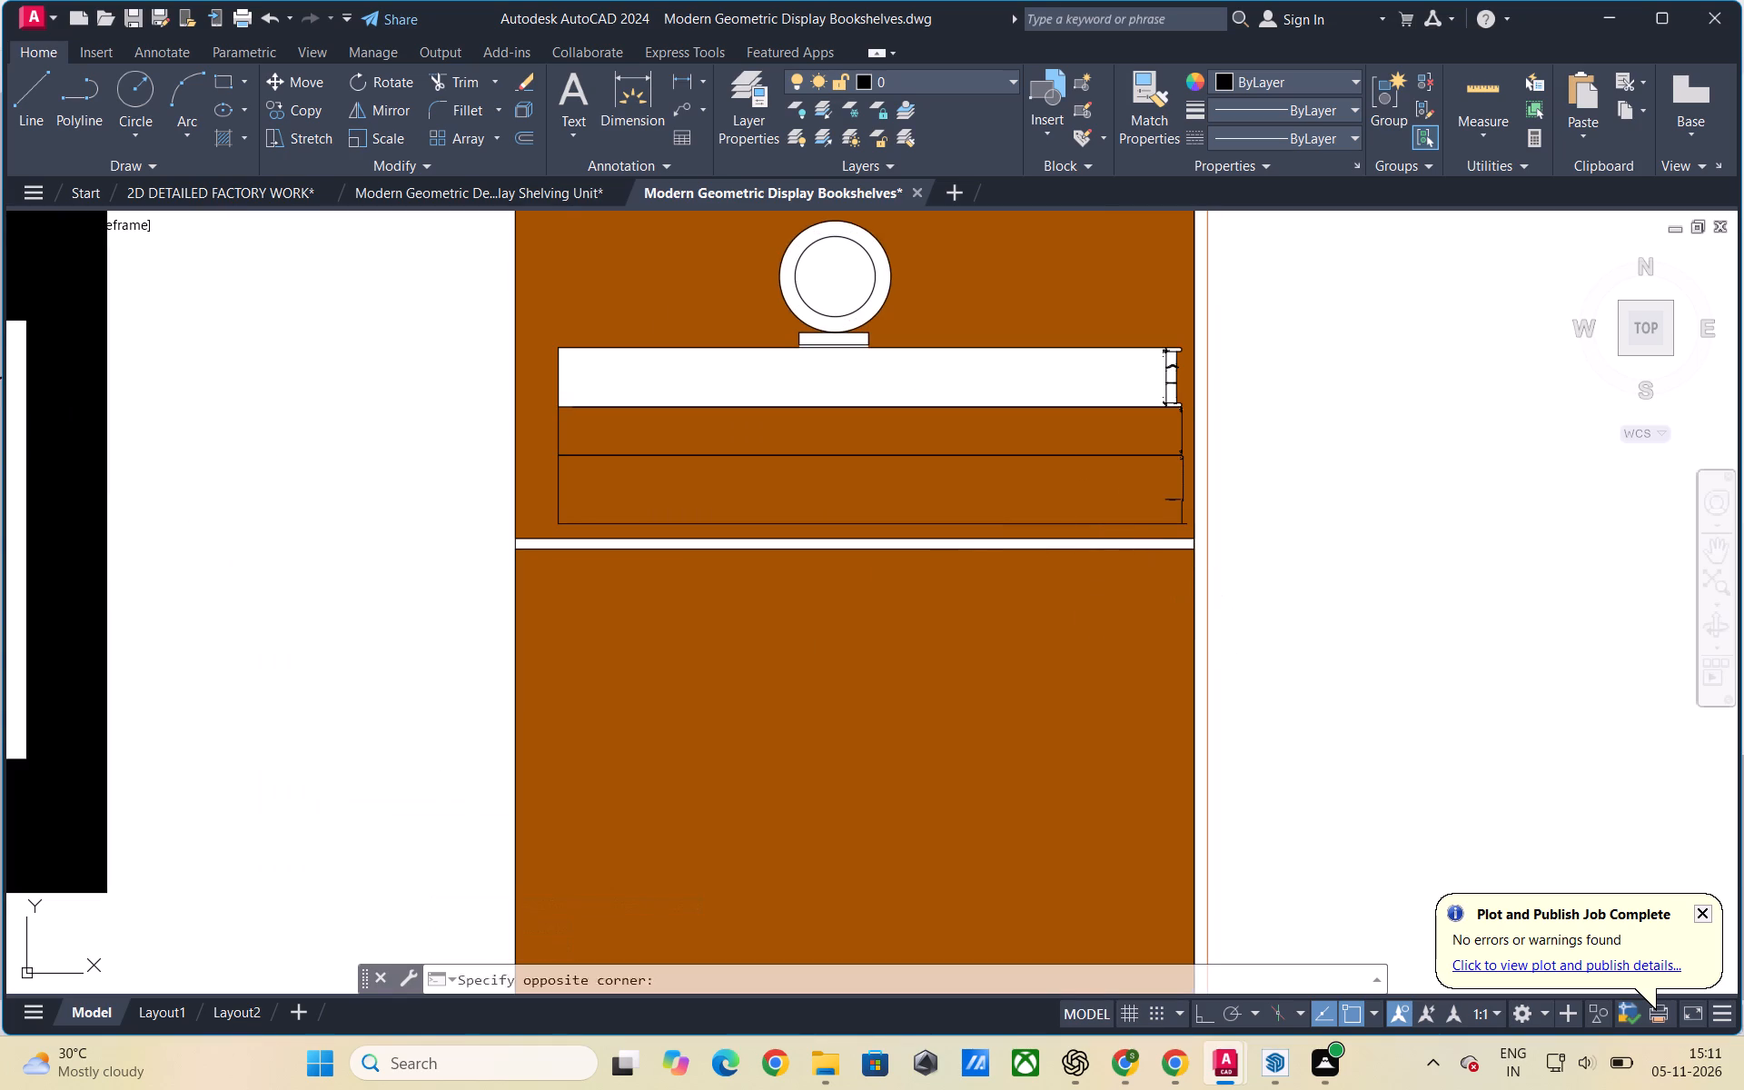
pyautogui.press('Delete')
pyautogui.scroll(-3, 1065, 569)
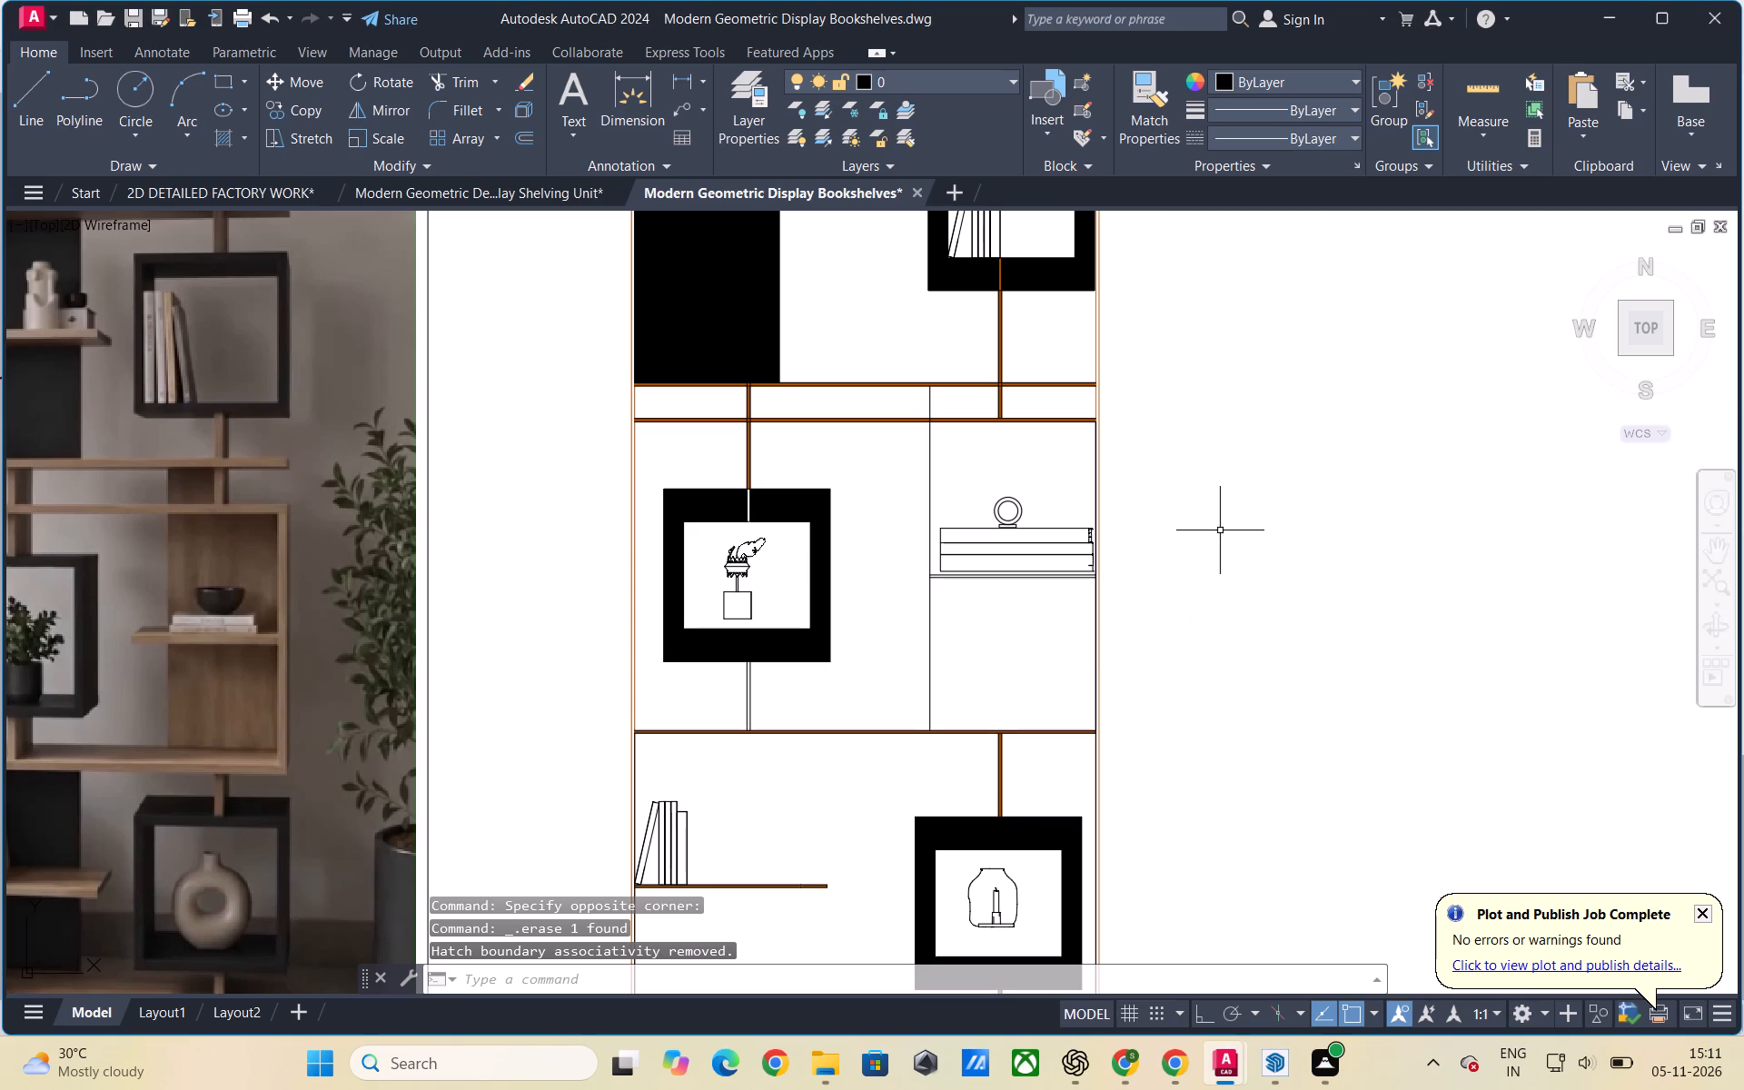
# Fill the middle section's right back panel above and below the short shelf, and the shelf itself, with the solid colour 32 hatch.
pyautogui.write('hatch')
pyautogui.press('Return')
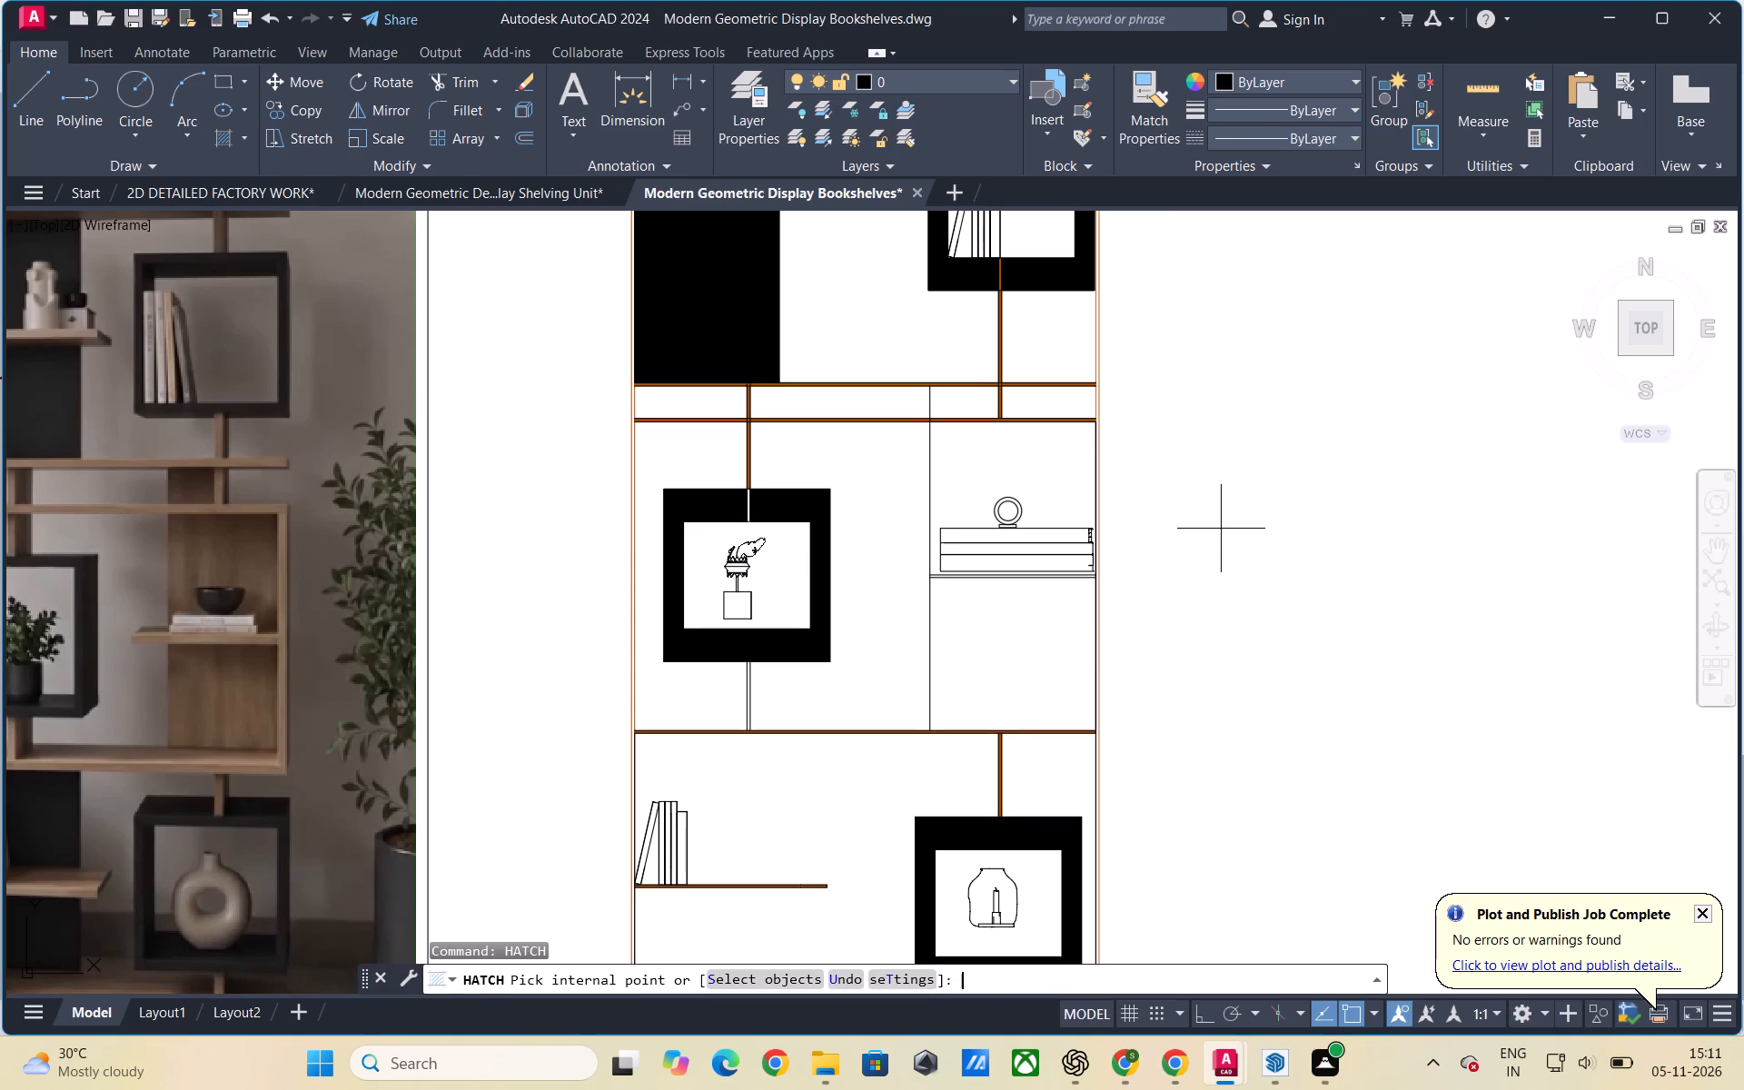
pyautogui.click(1071, 458)
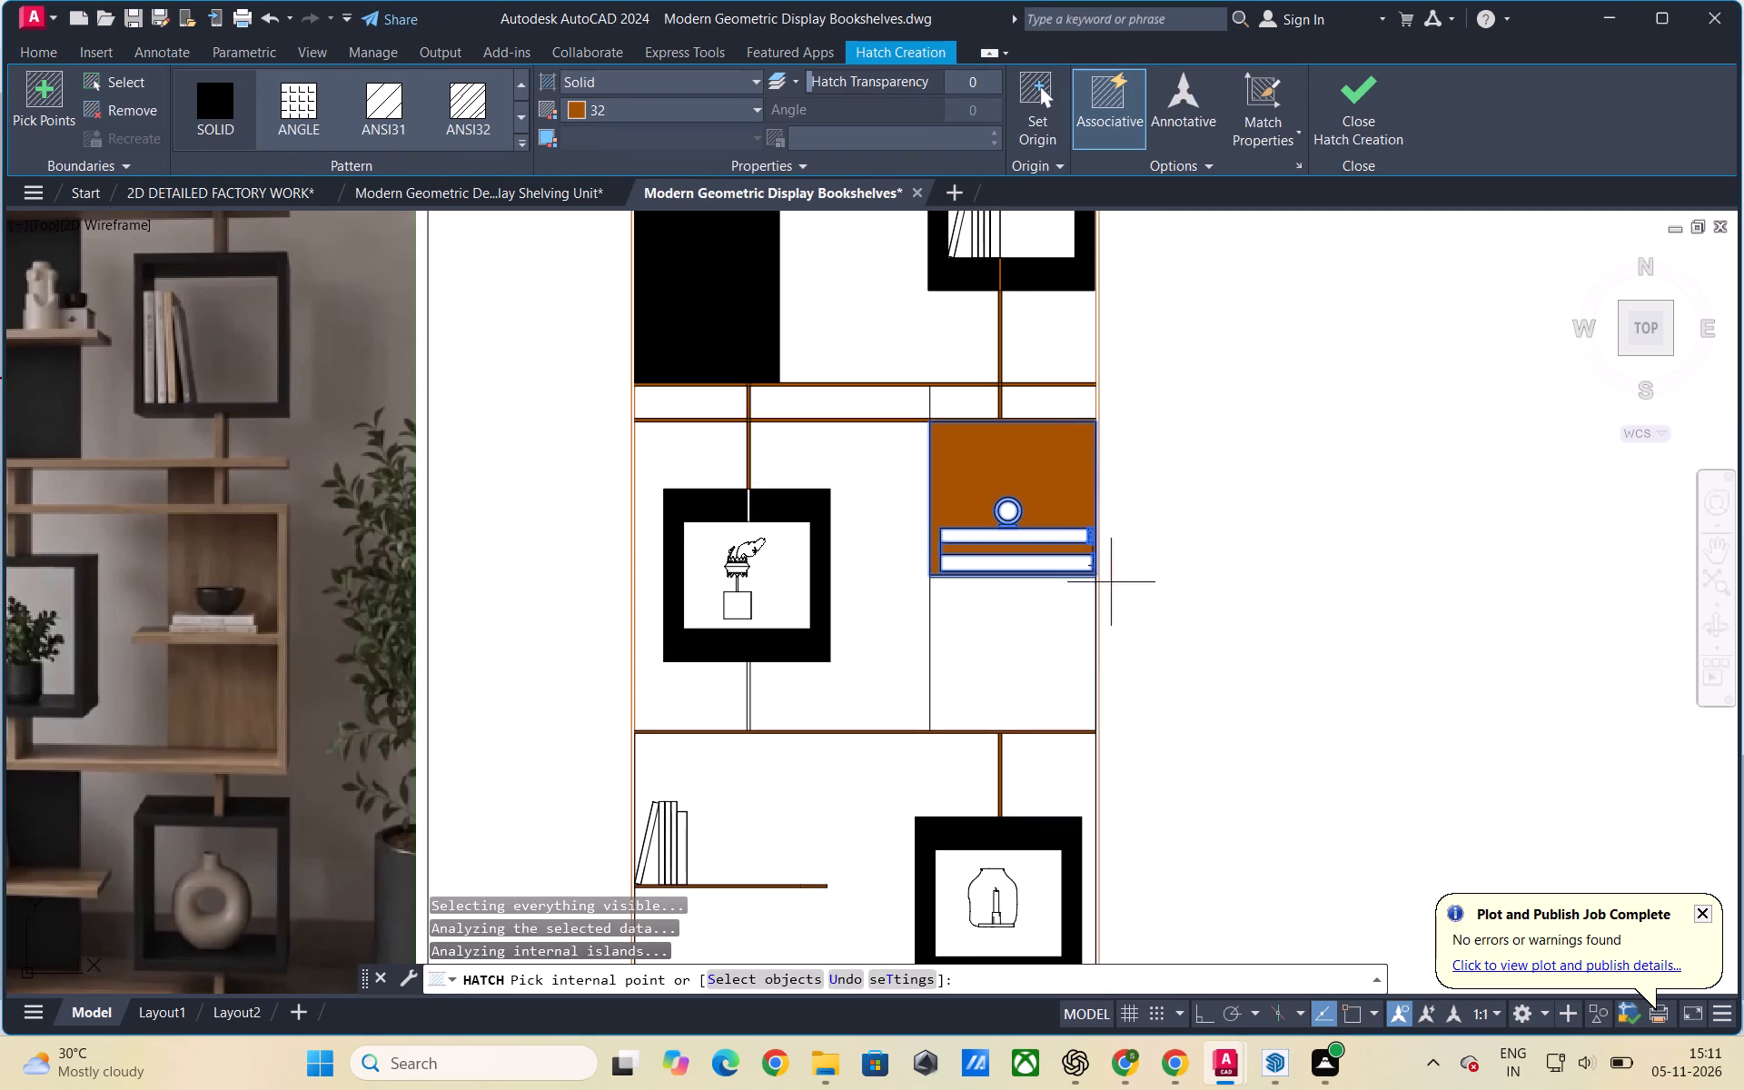
pyautogui.click(1079, 658)
pyautogui.scroll(2, 1025, 588)
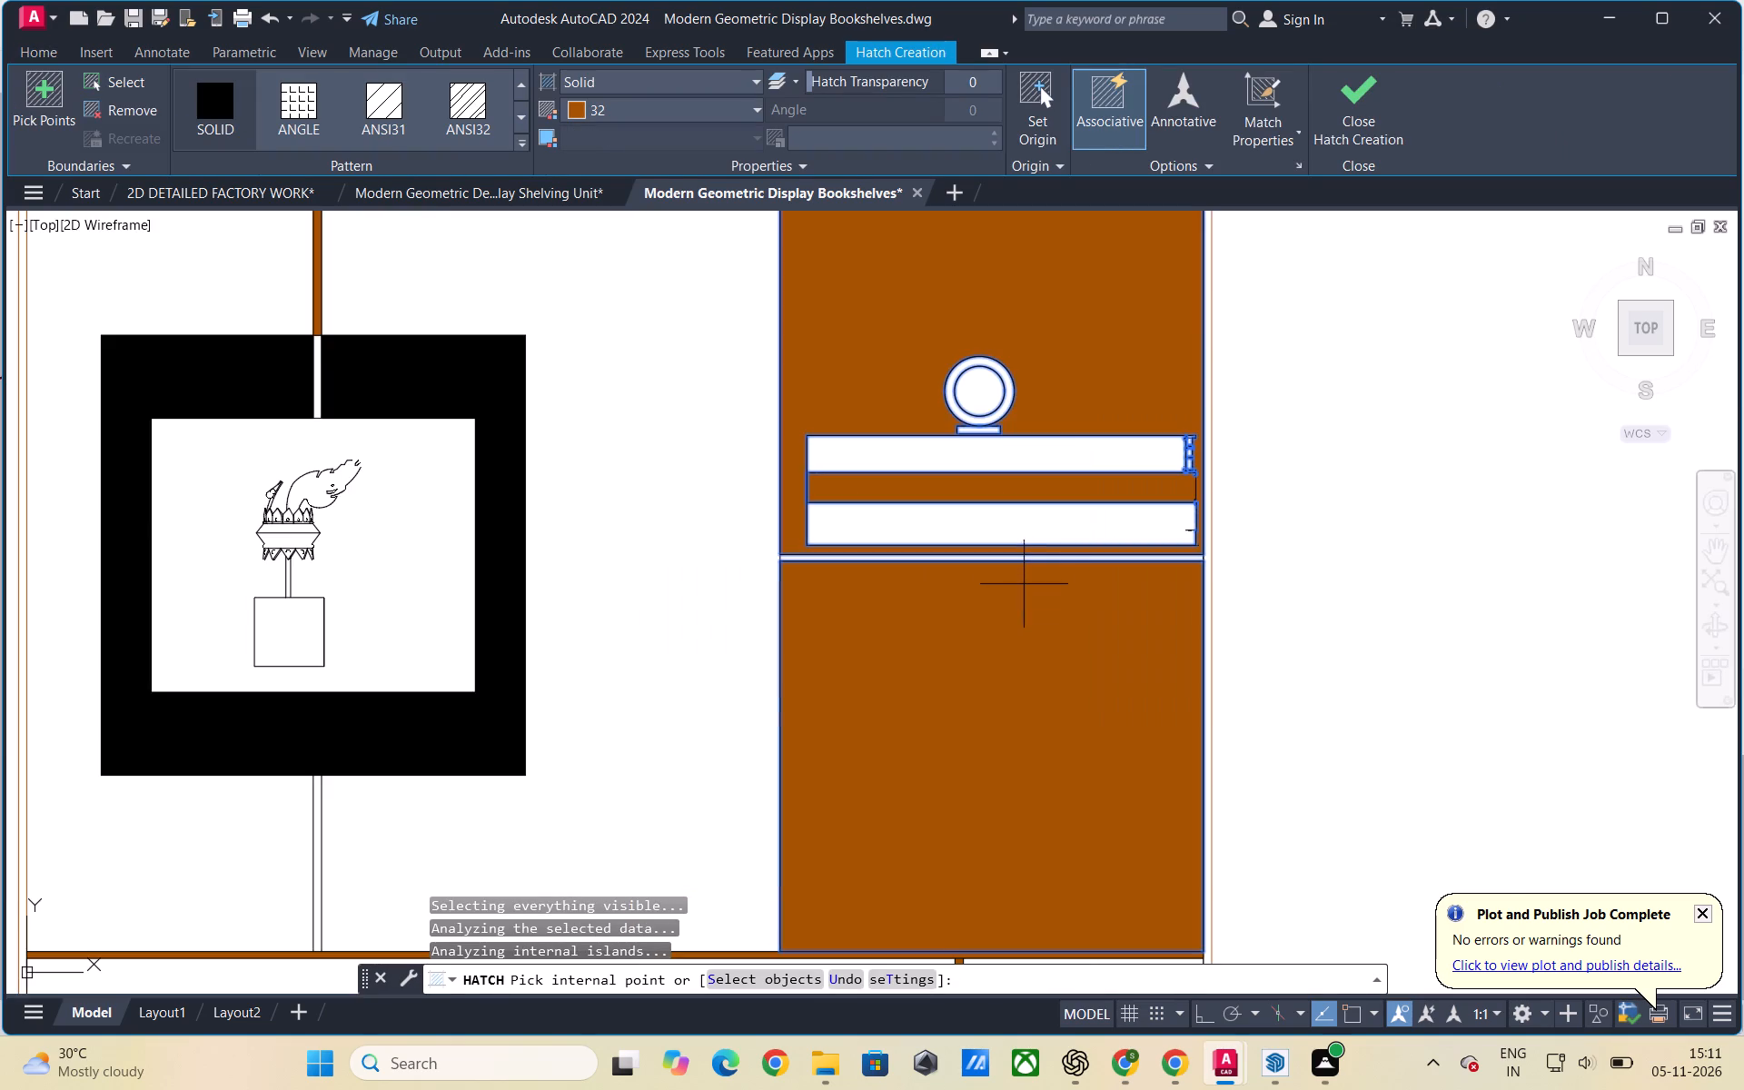
pyautogui.scroll(3, 1018, 567)
pyautogui.click(1004, 527)
pyautogui.scroll(-2, 877, 619)
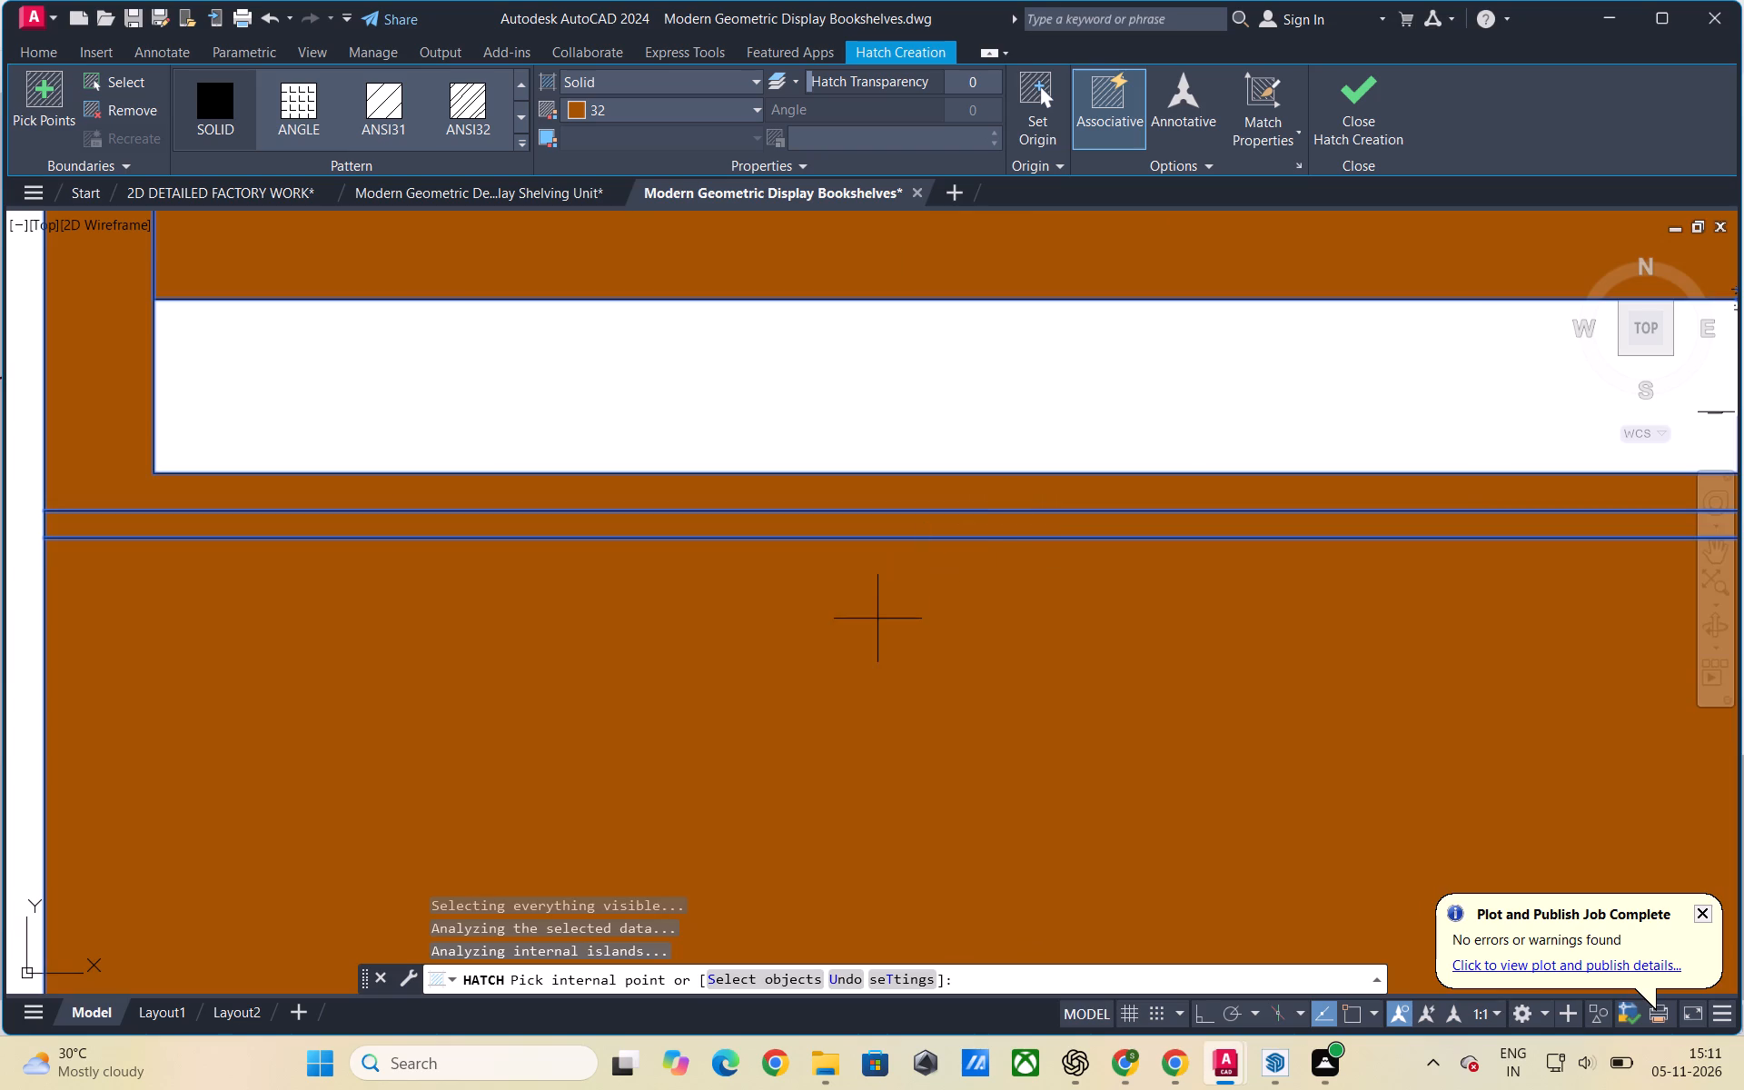
pyautogui.scroll(-3, 877, 619)
pyautogui.press('Escape')
pyautogui.press('Escape')
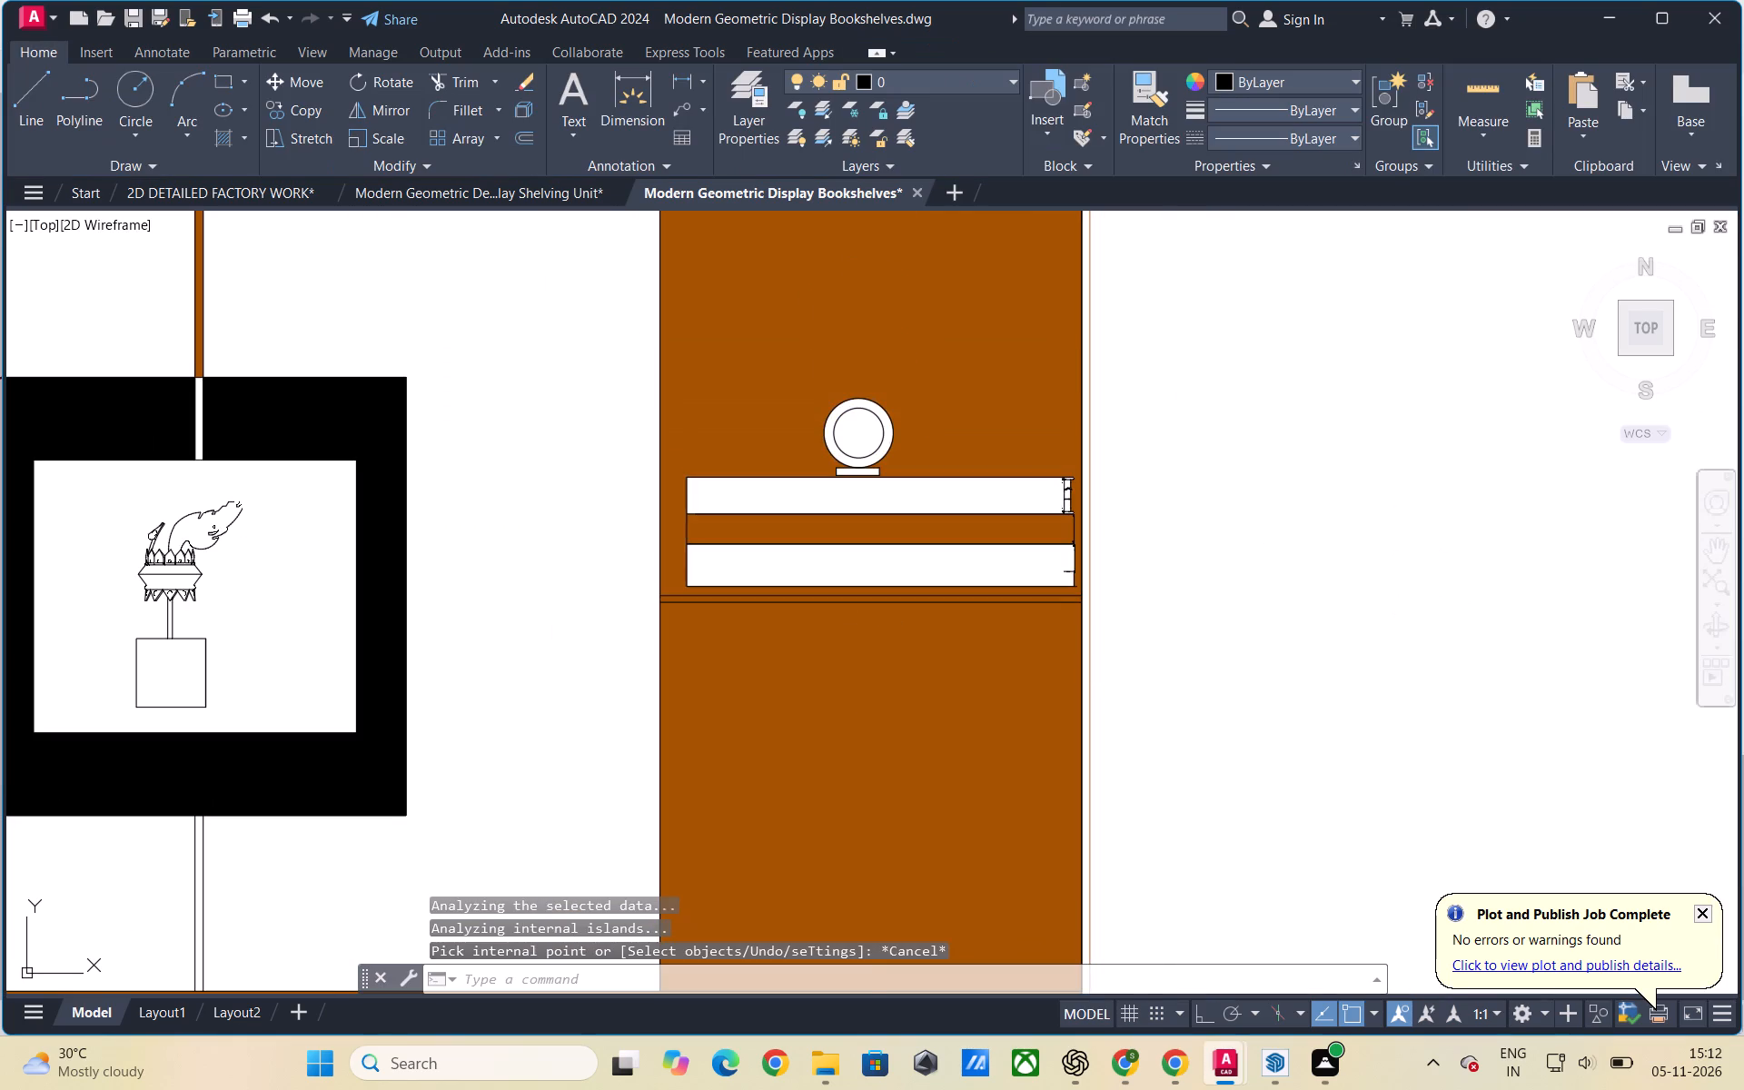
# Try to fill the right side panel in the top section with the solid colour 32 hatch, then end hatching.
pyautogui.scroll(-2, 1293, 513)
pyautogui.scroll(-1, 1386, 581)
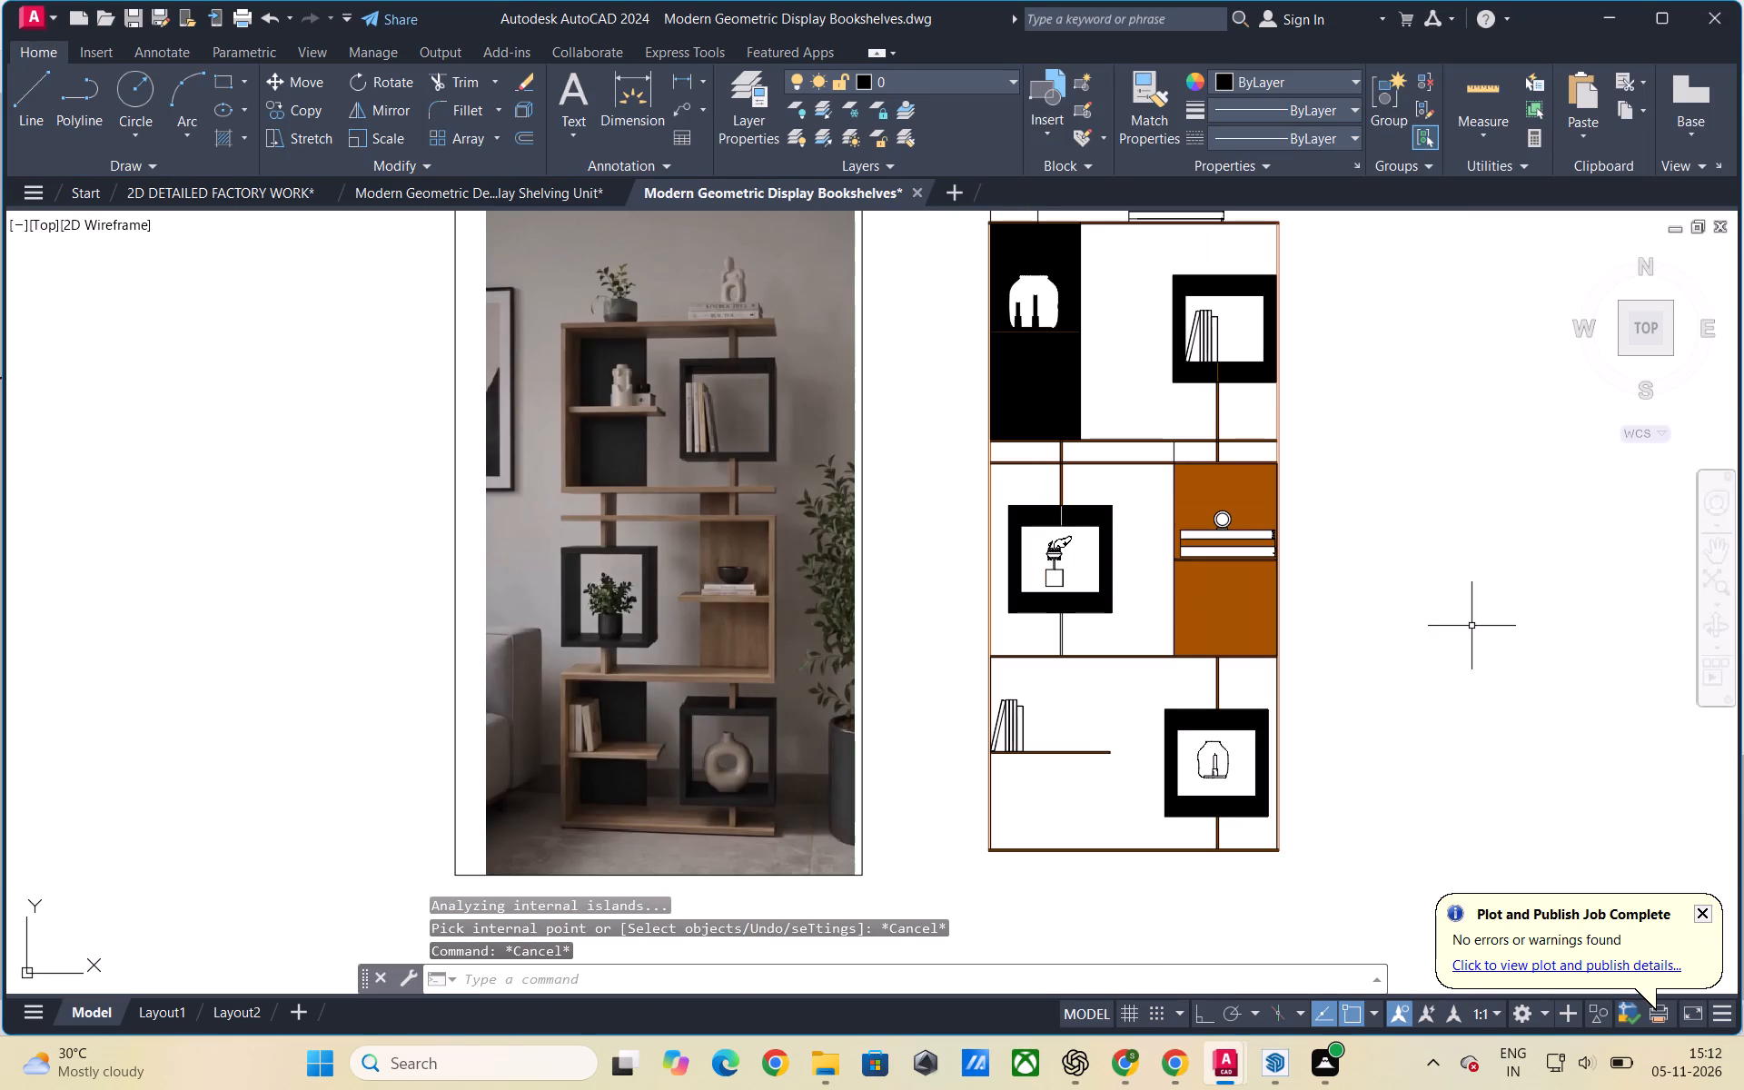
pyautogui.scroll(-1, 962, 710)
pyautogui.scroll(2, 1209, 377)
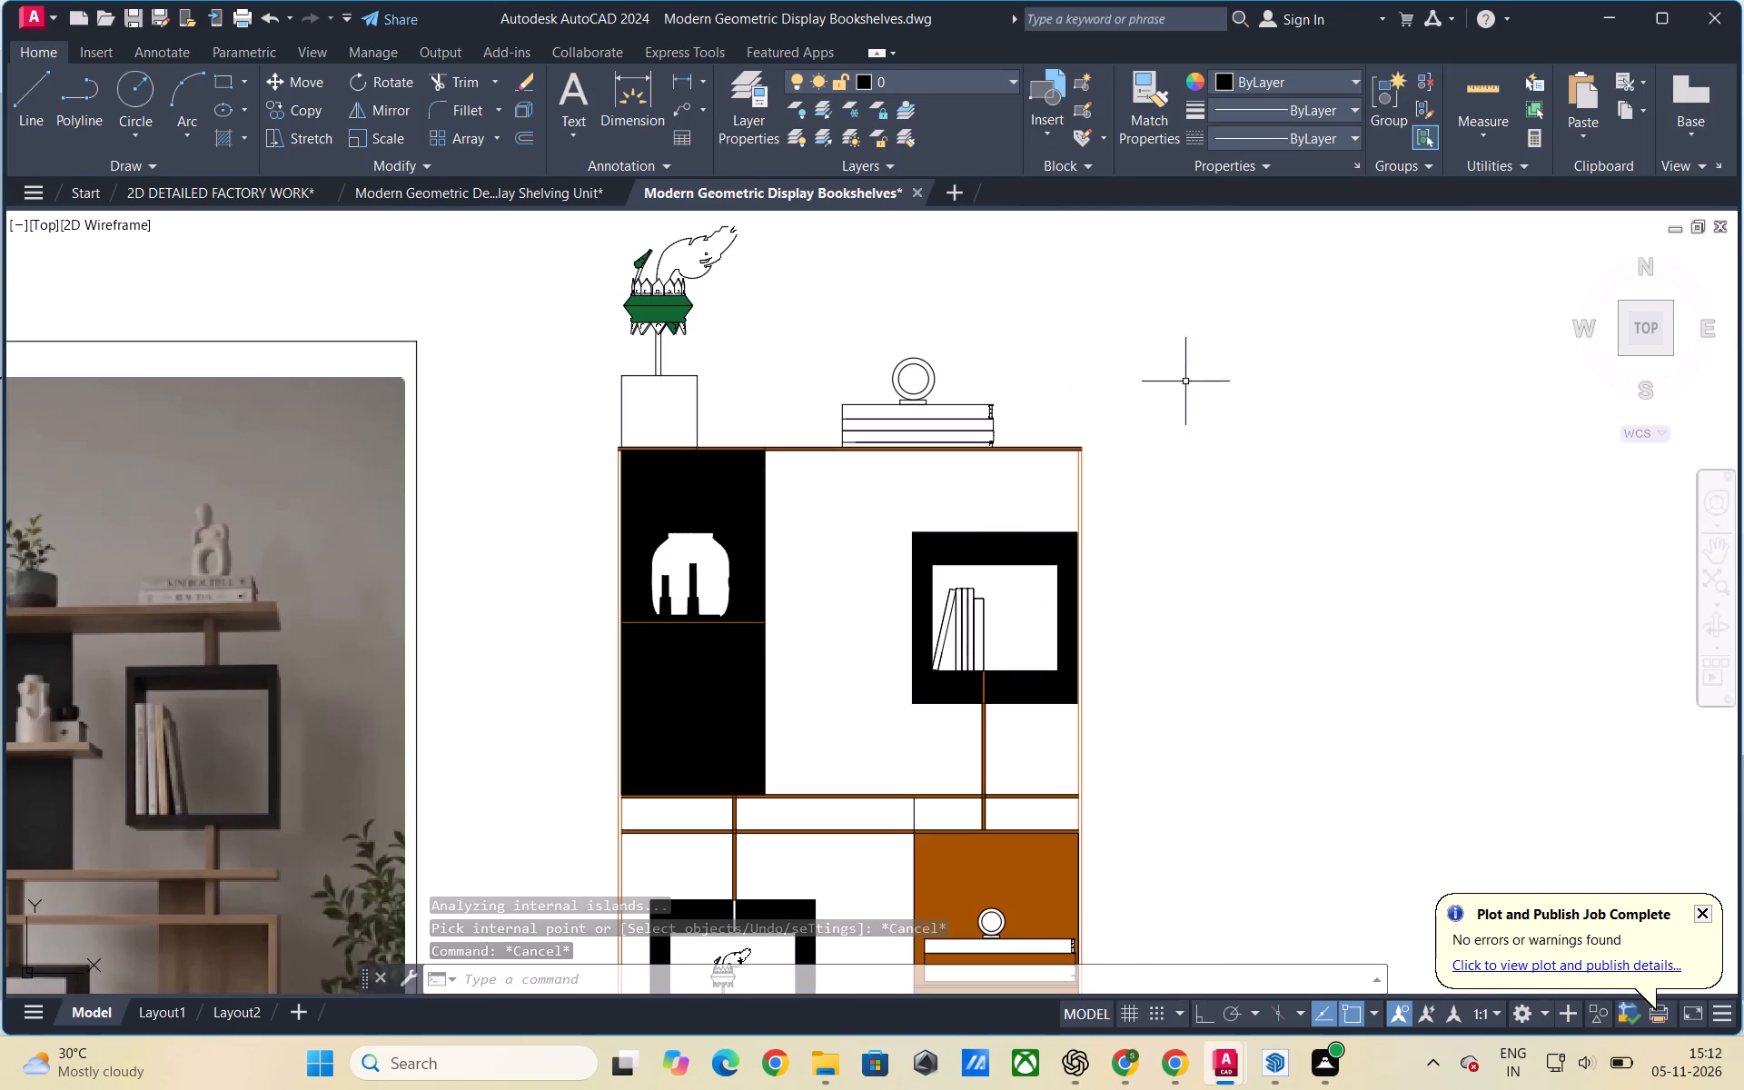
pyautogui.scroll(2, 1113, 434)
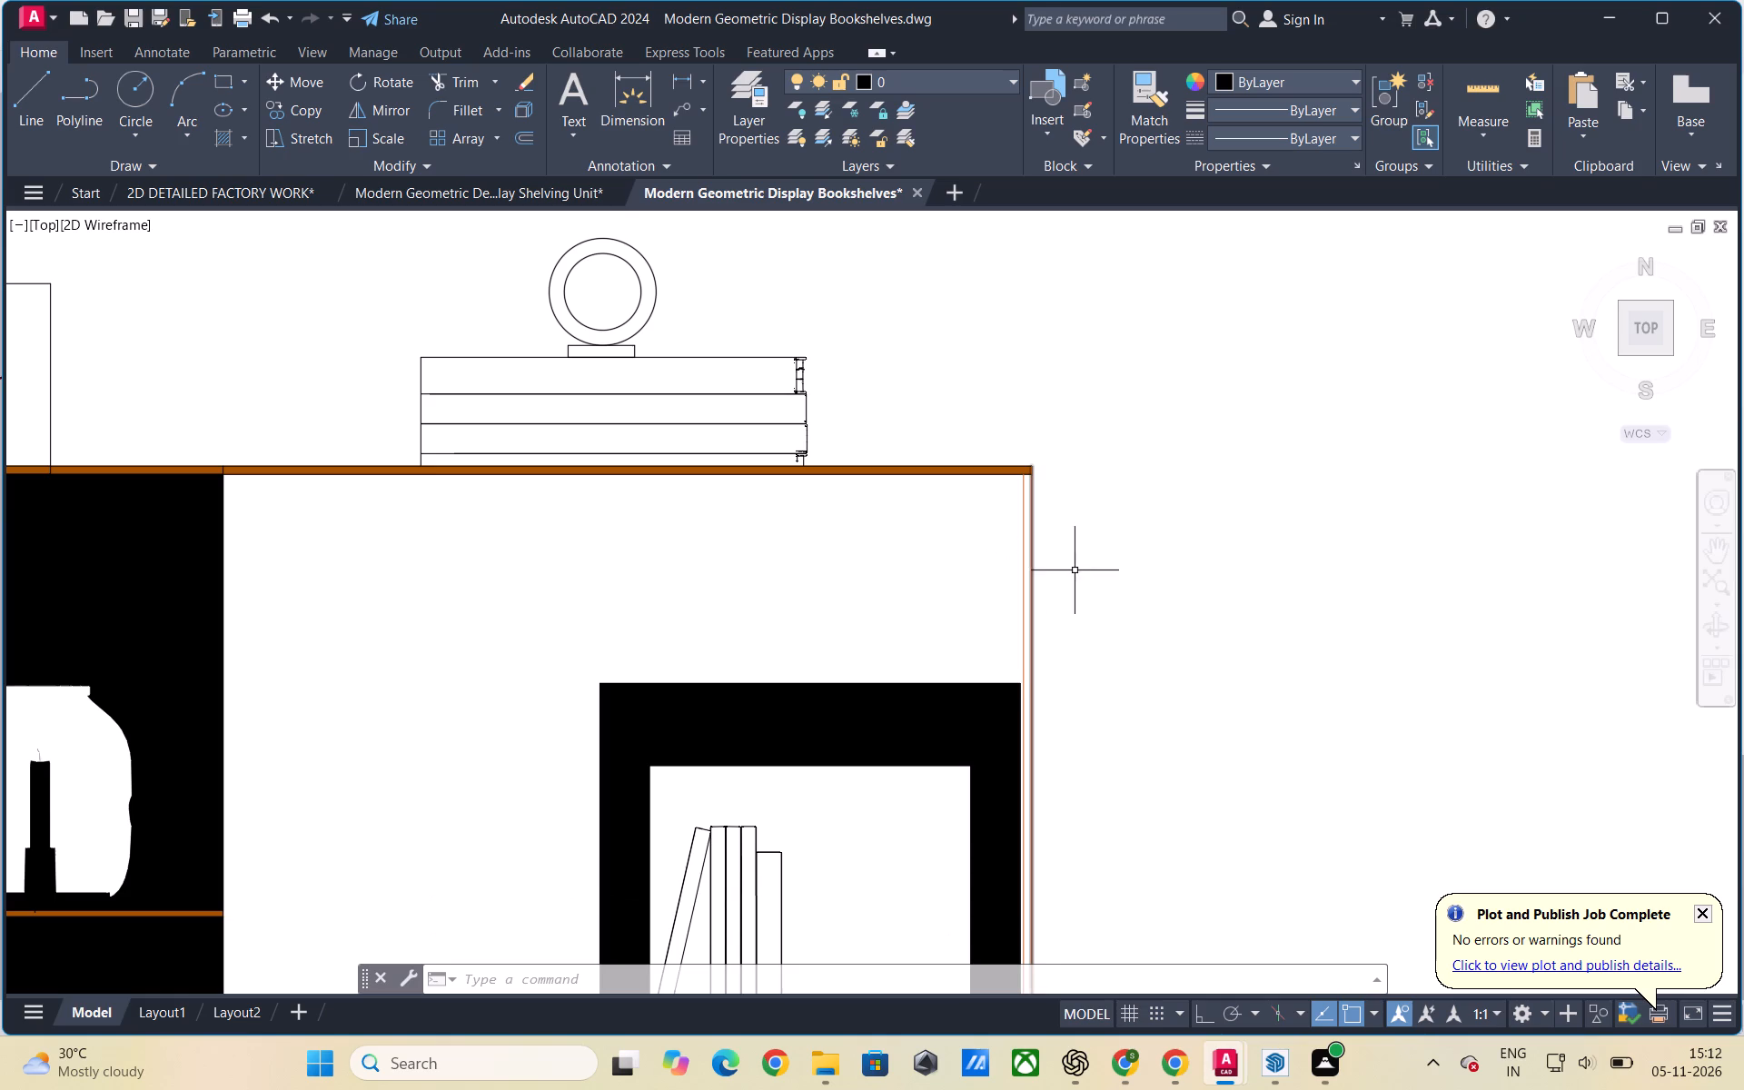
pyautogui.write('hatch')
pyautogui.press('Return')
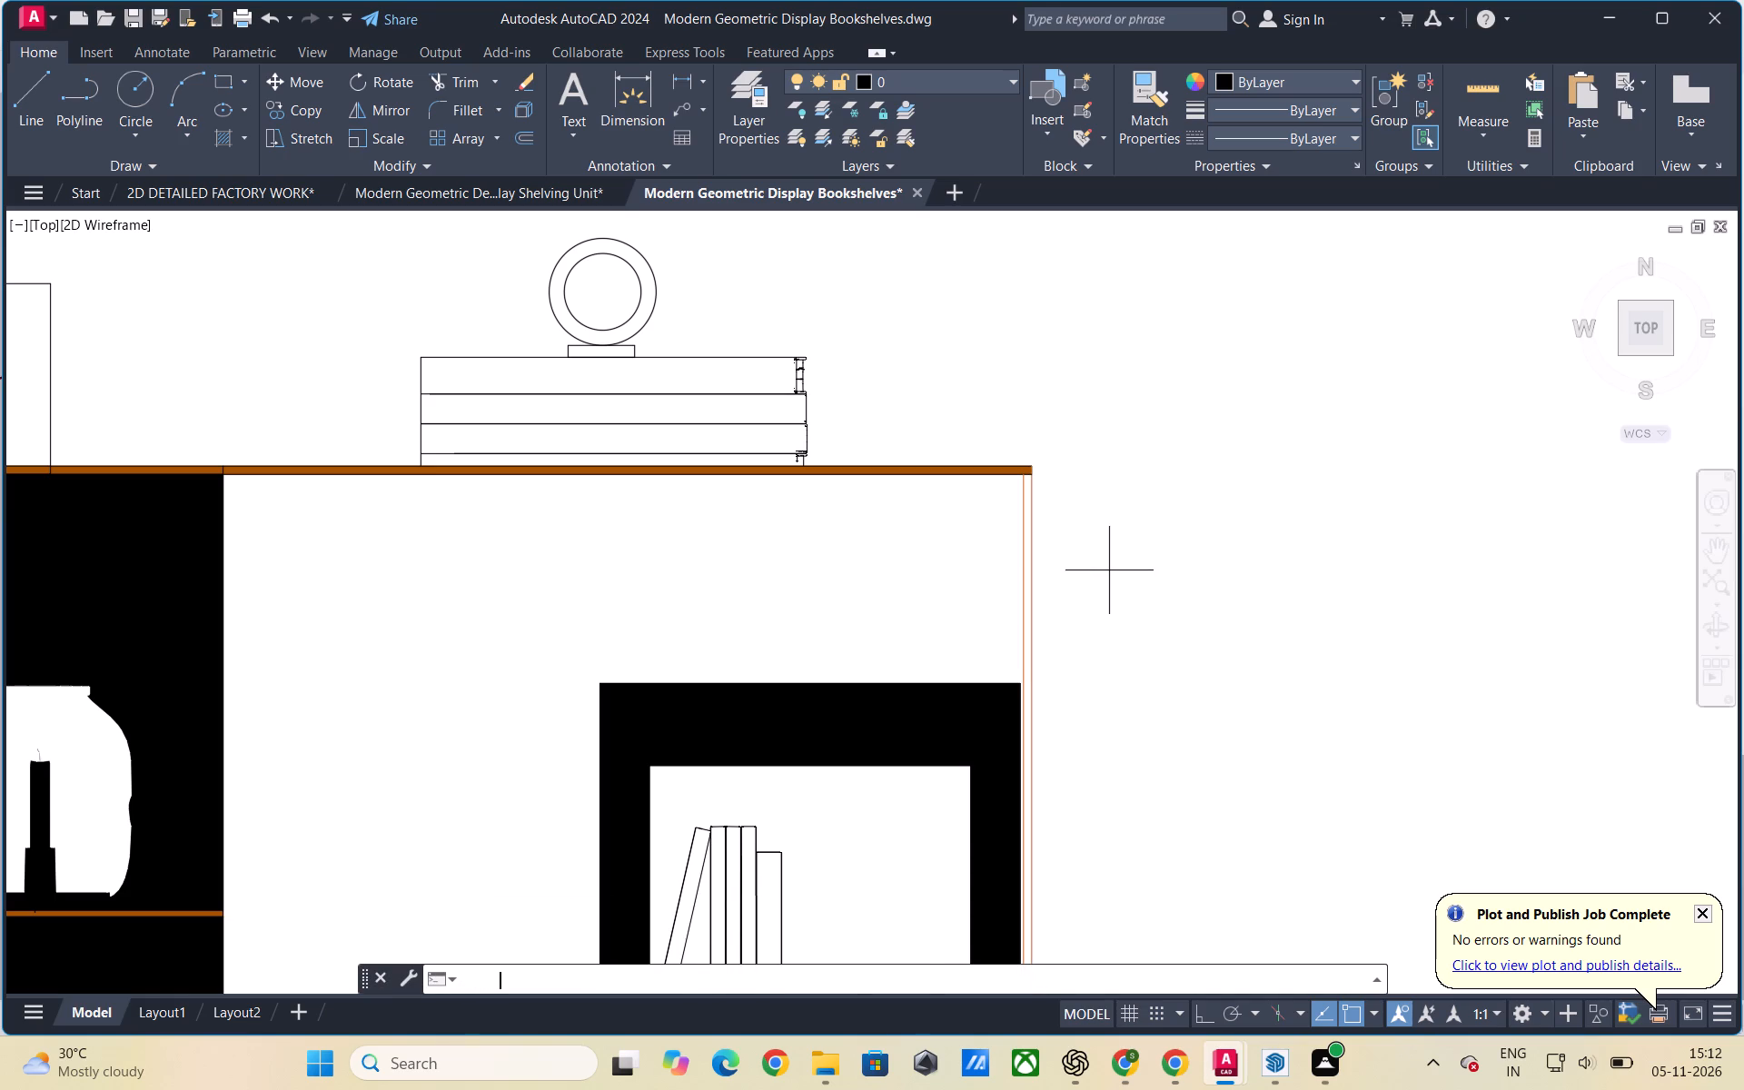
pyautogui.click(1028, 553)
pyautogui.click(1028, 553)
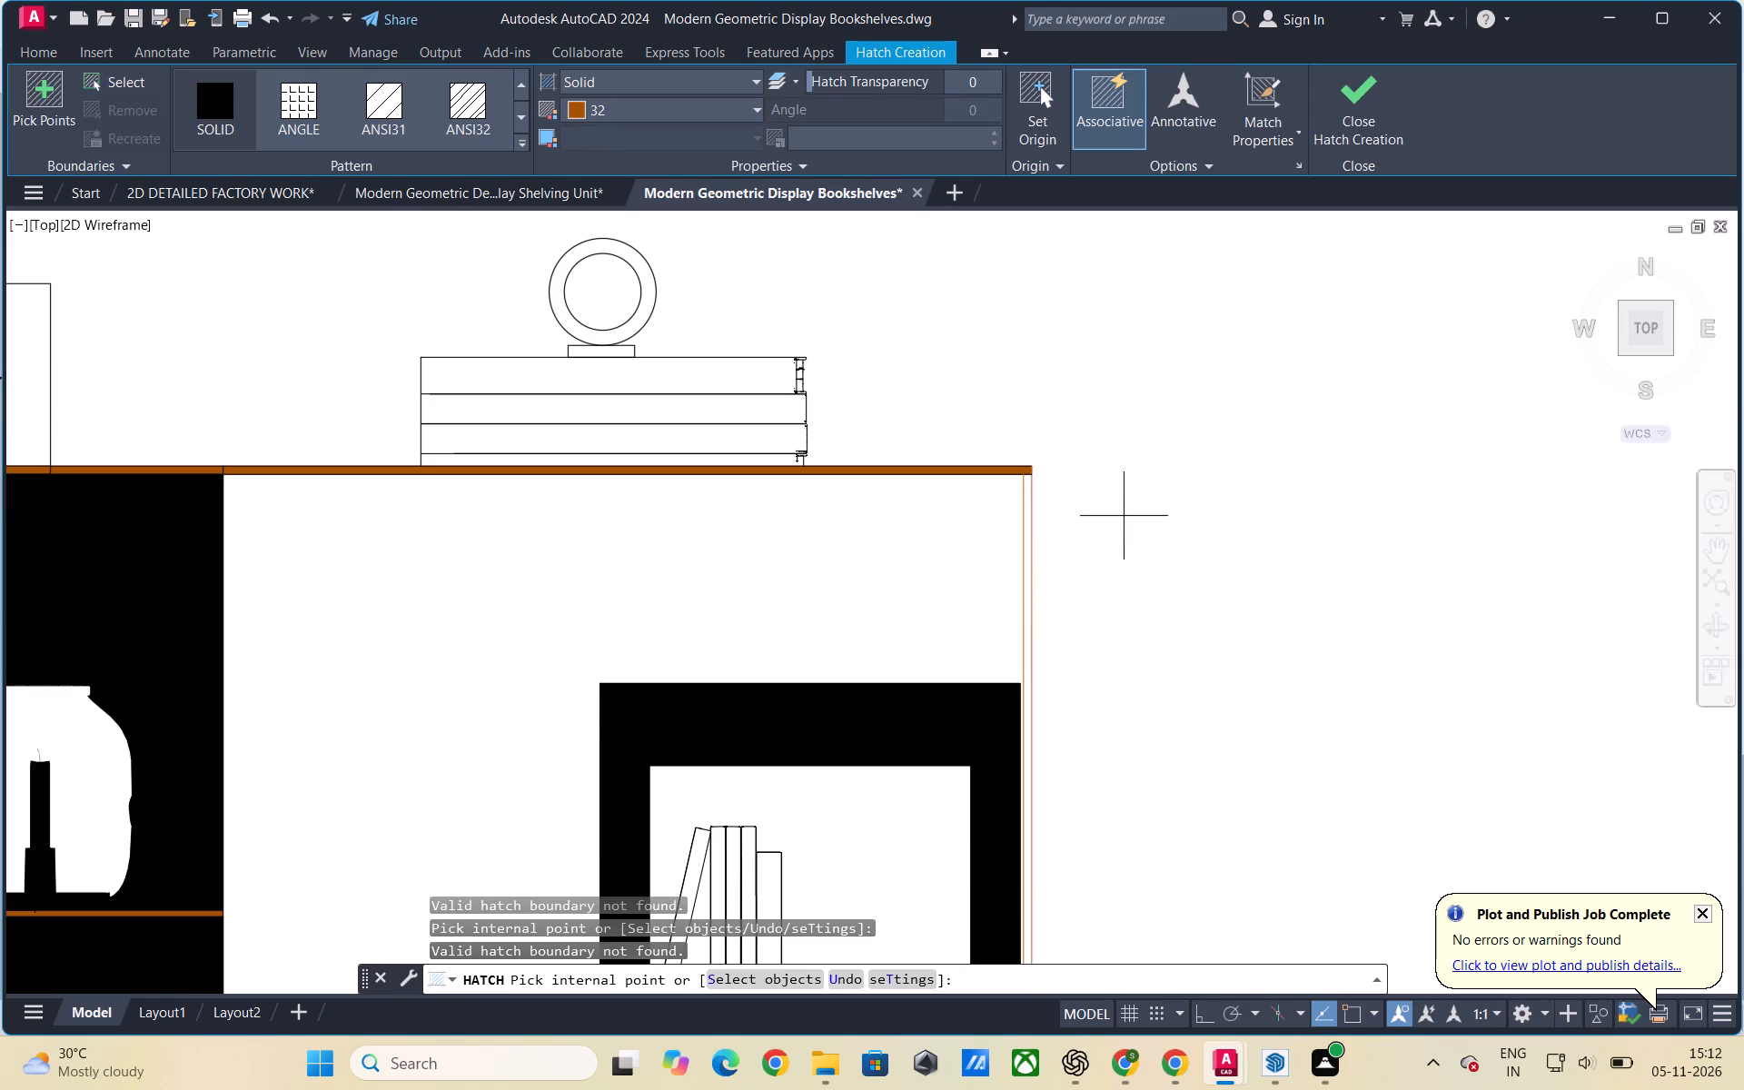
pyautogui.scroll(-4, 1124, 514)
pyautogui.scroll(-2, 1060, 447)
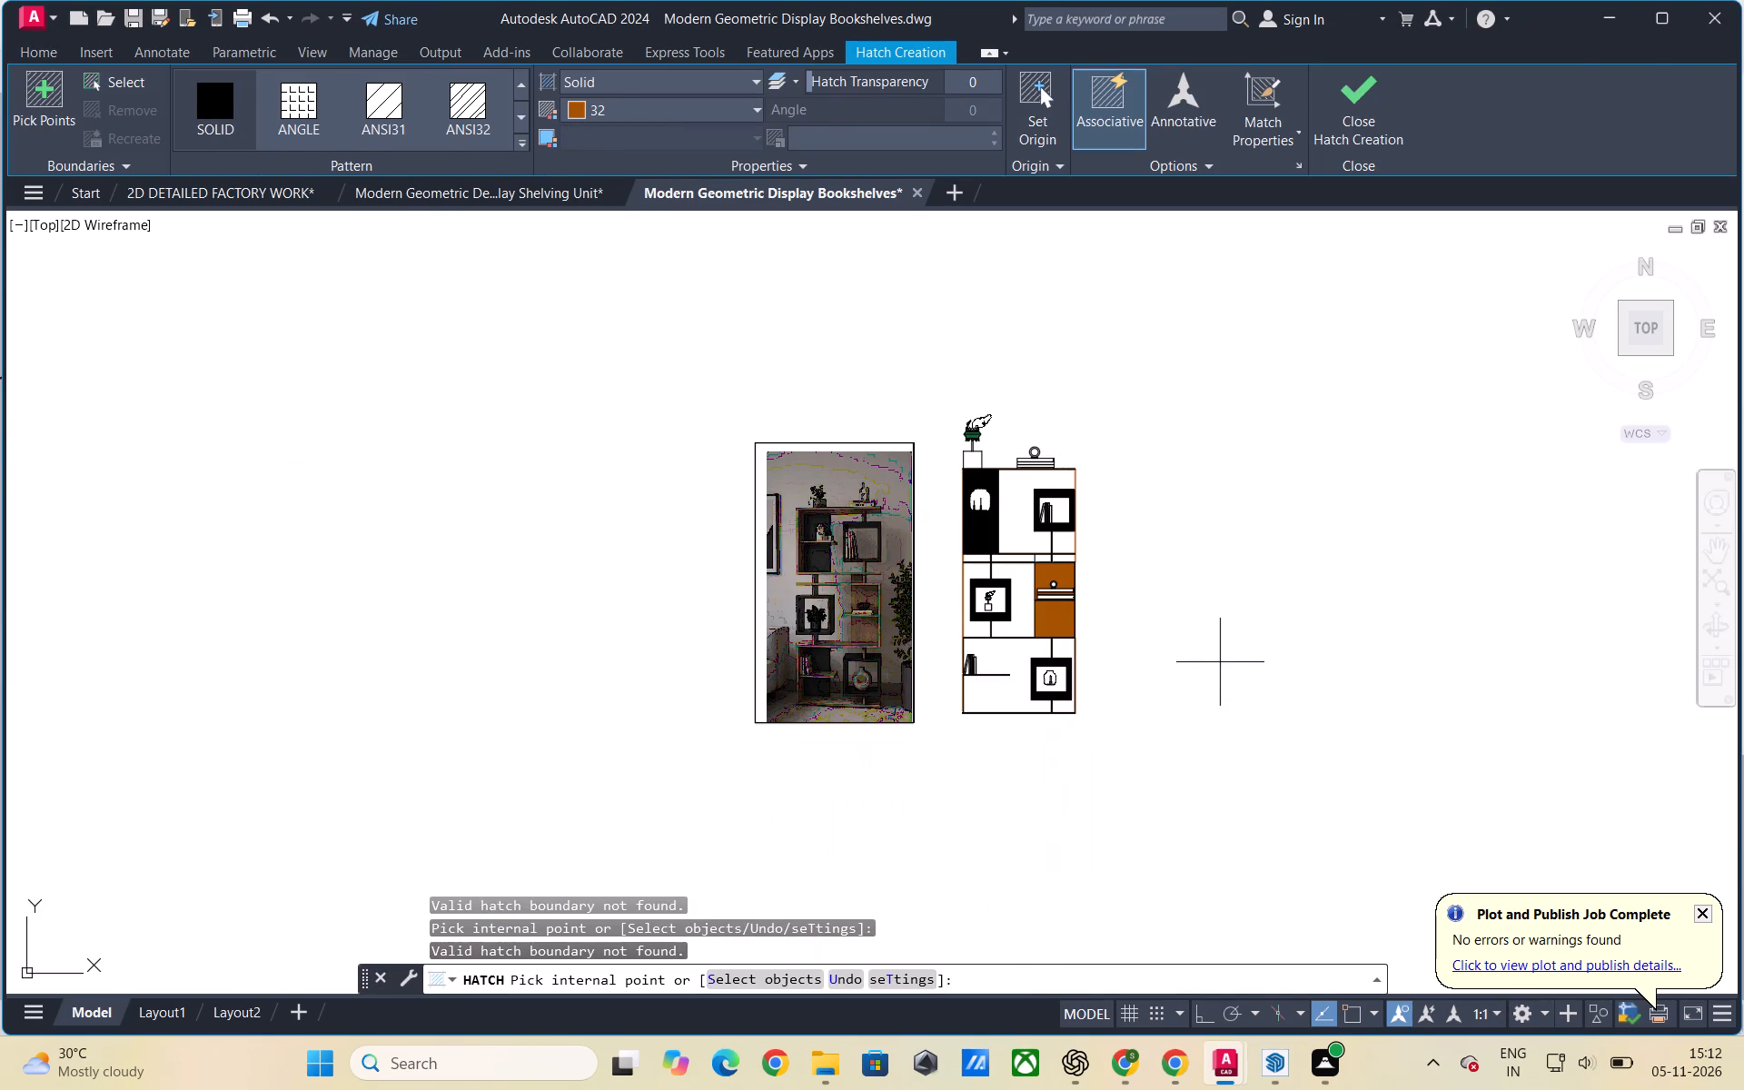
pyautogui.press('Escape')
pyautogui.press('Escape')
# Set up a single-sheet plot with DWG To PDF.pc3, using a window area enclosing the reference photo and the bookshelf elevation.
pyautogui.scroll(1, 1179, 553)
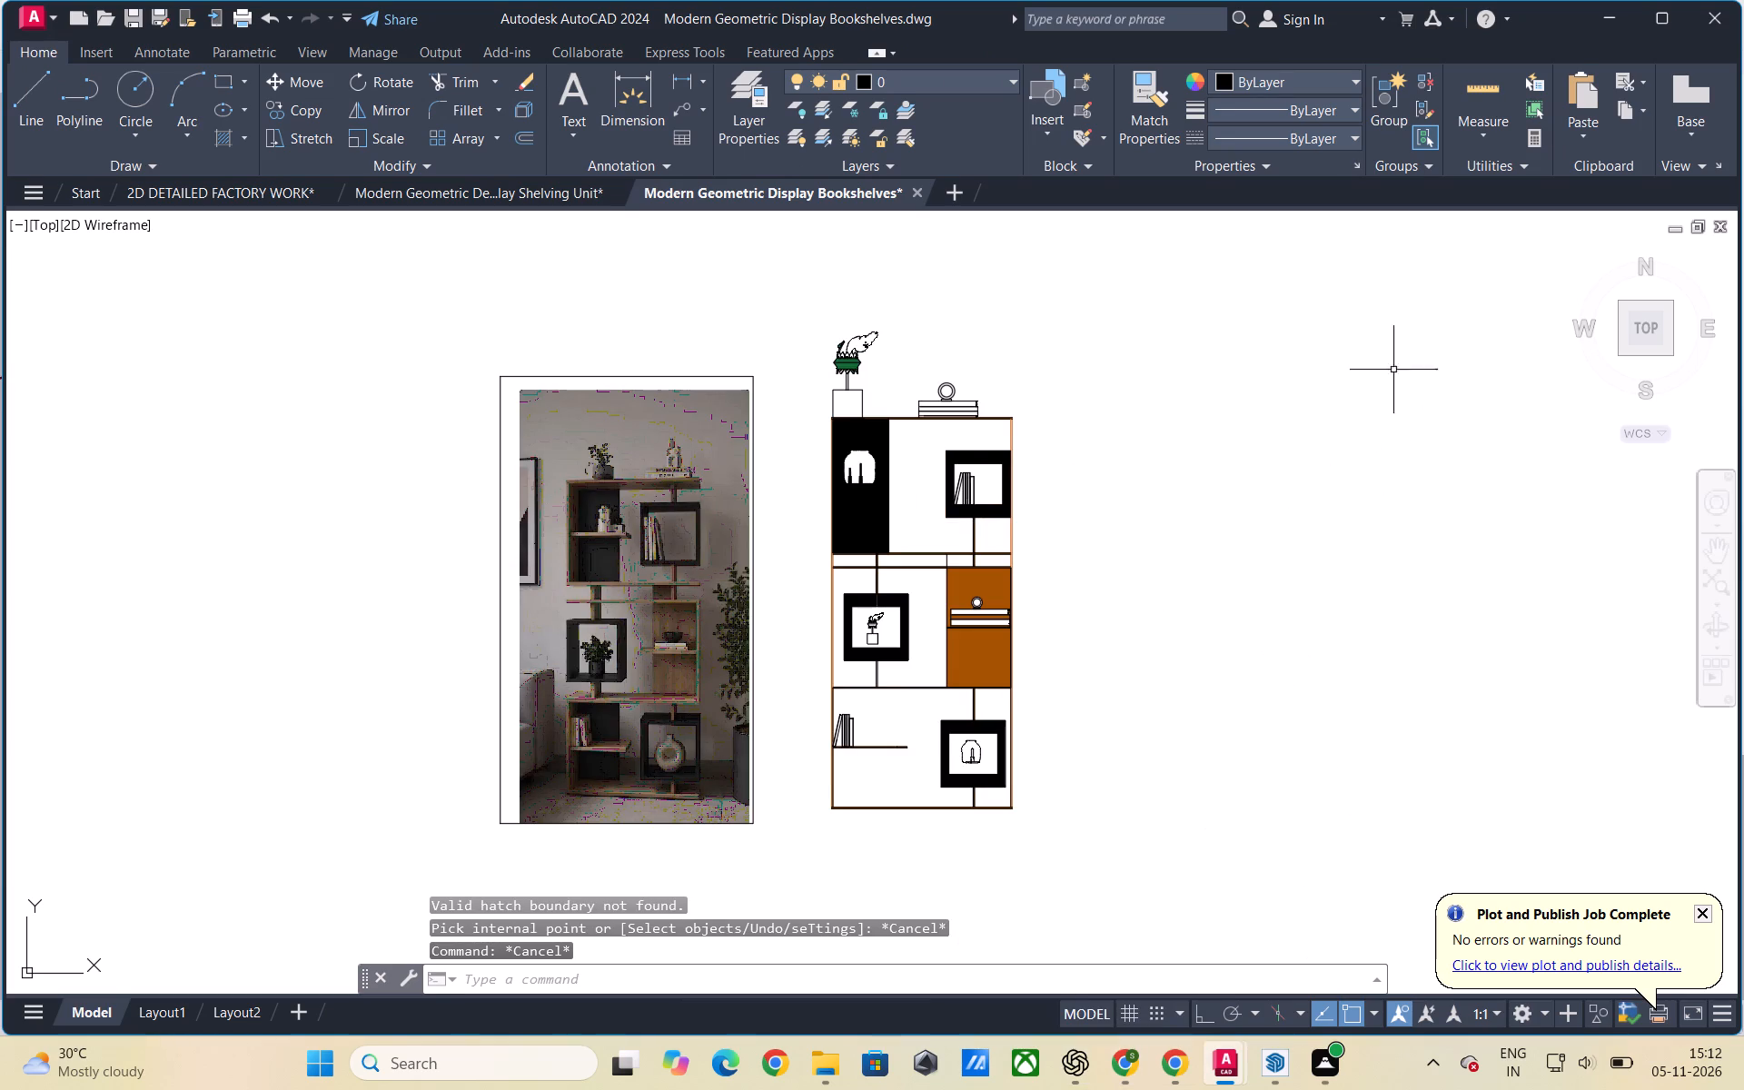
pyautogui.hotkey('ctrl', 'p')
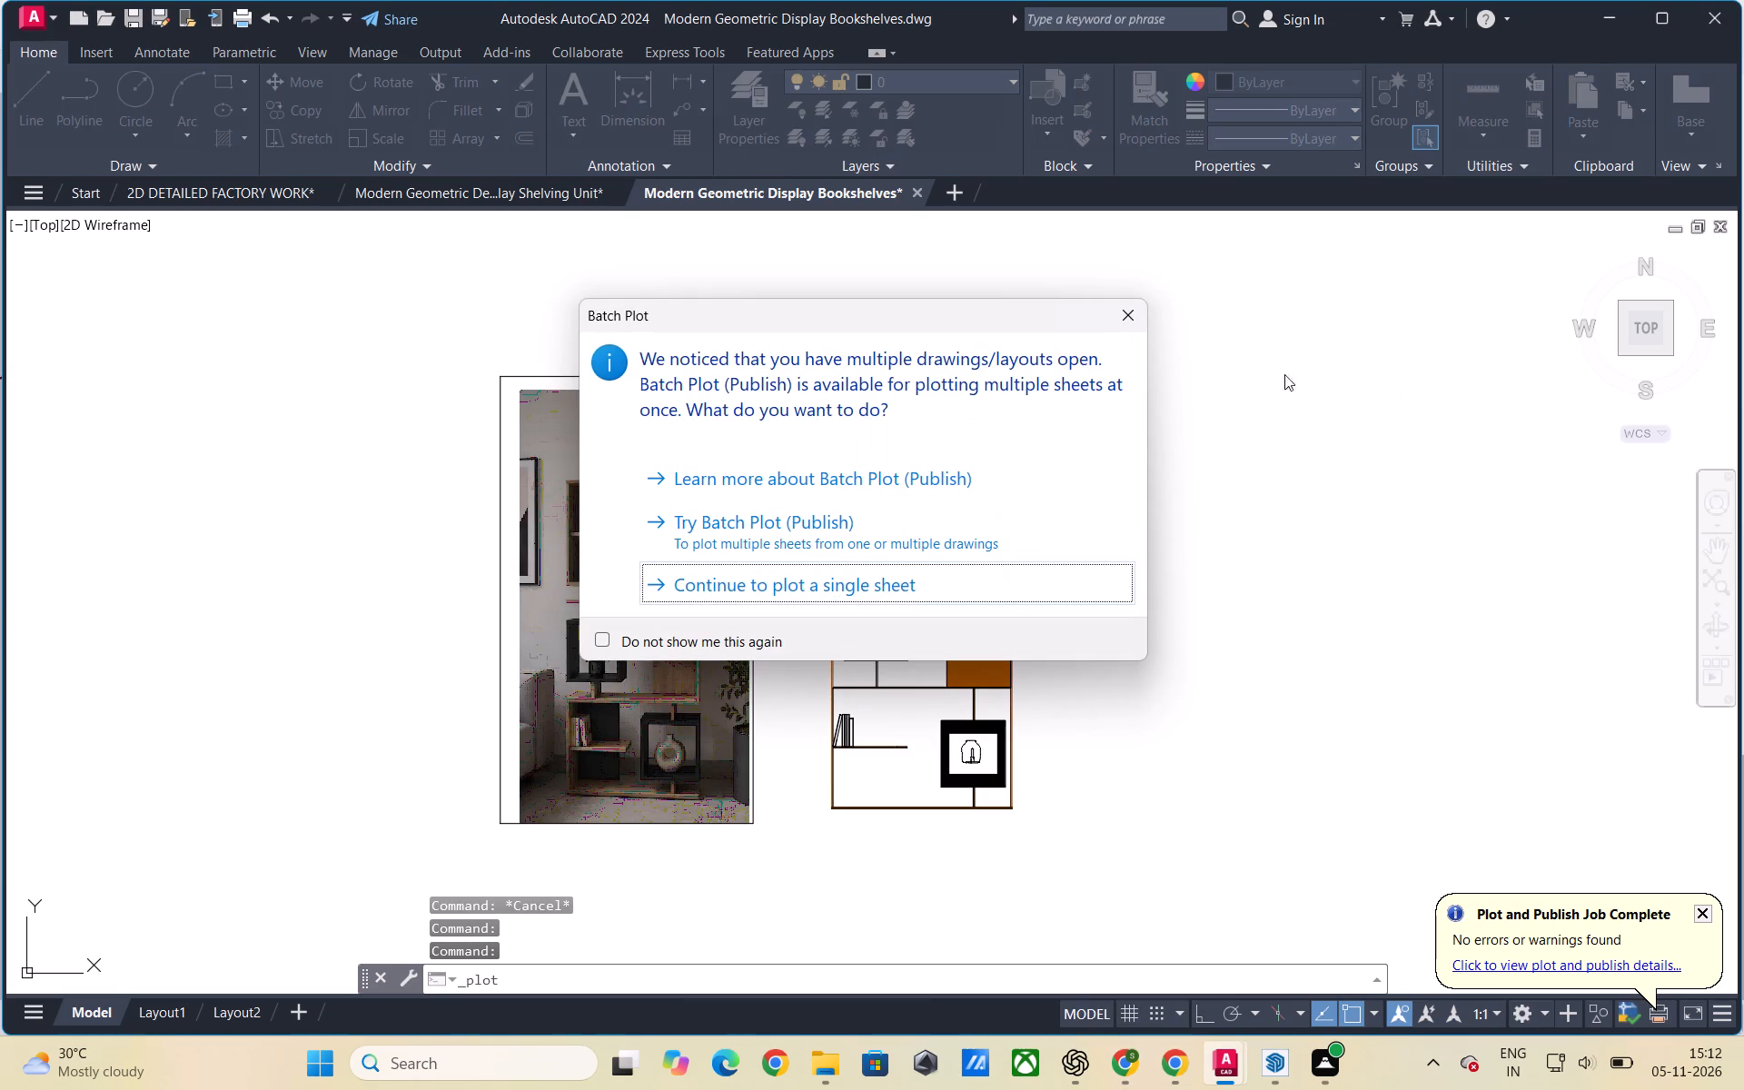
pyautogui.click(1133, 321)
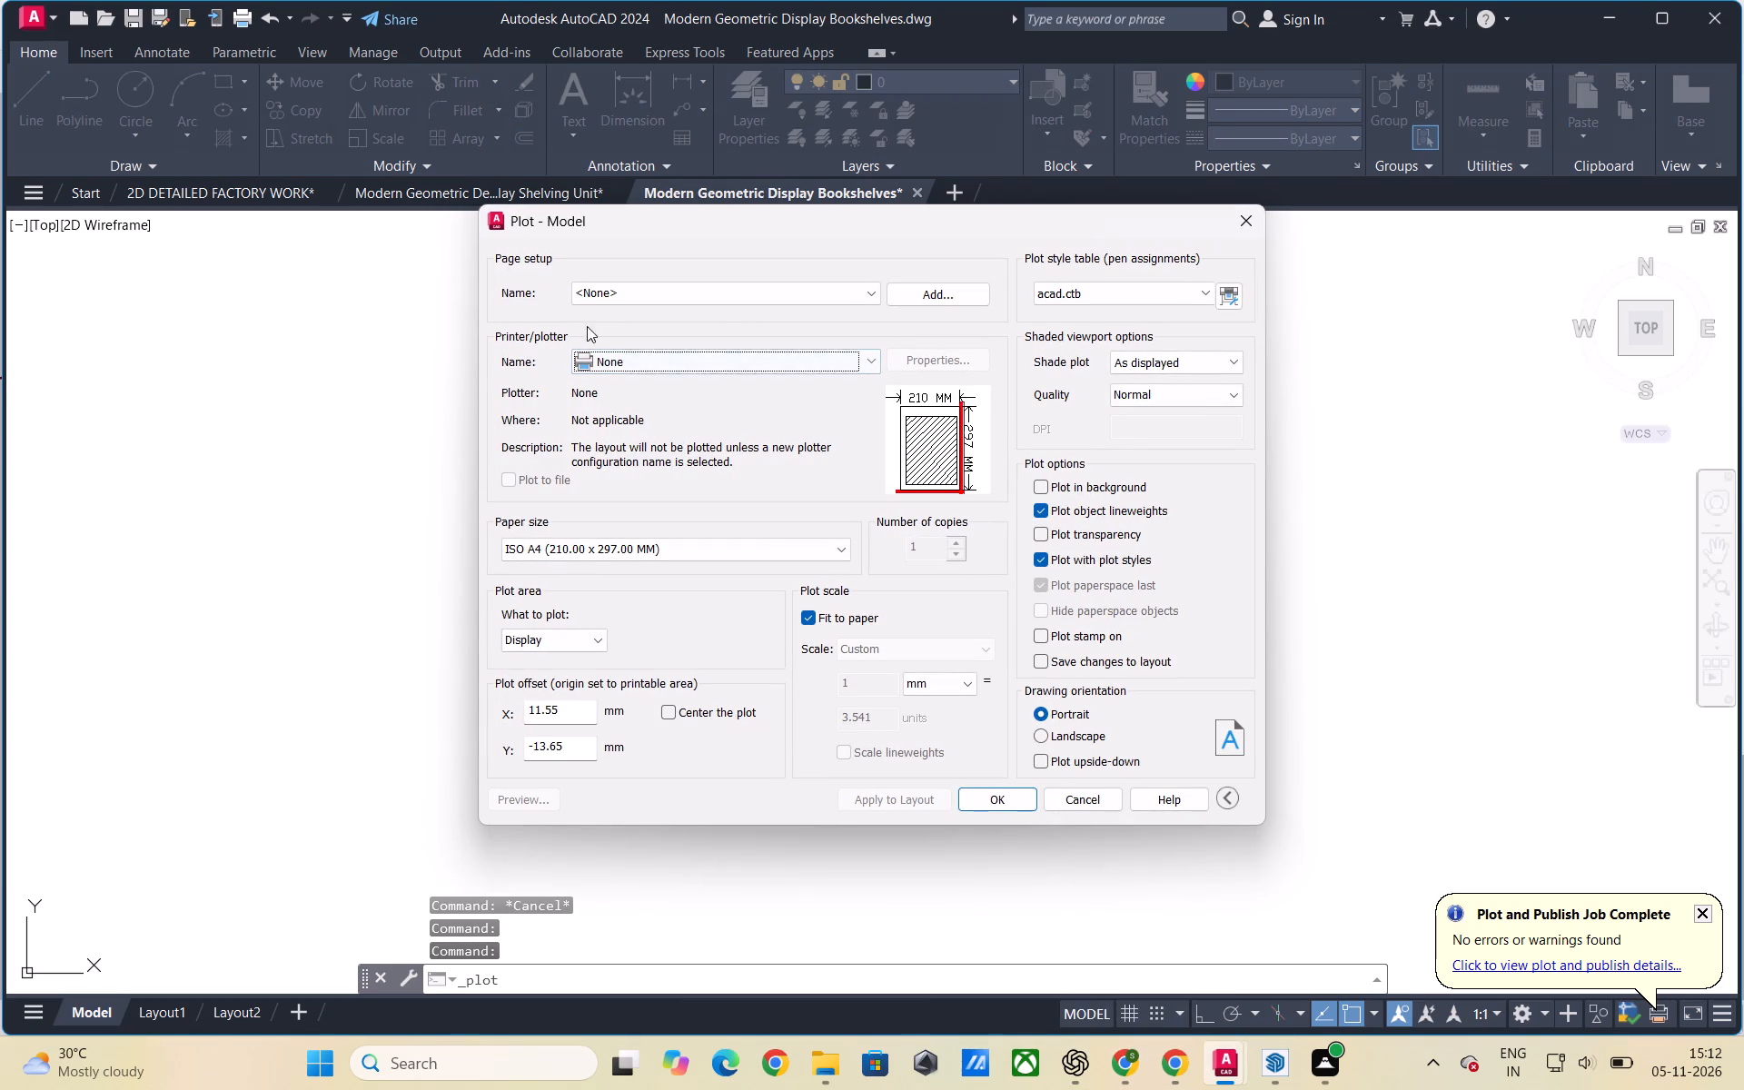
pyautogui.click(748, 365)
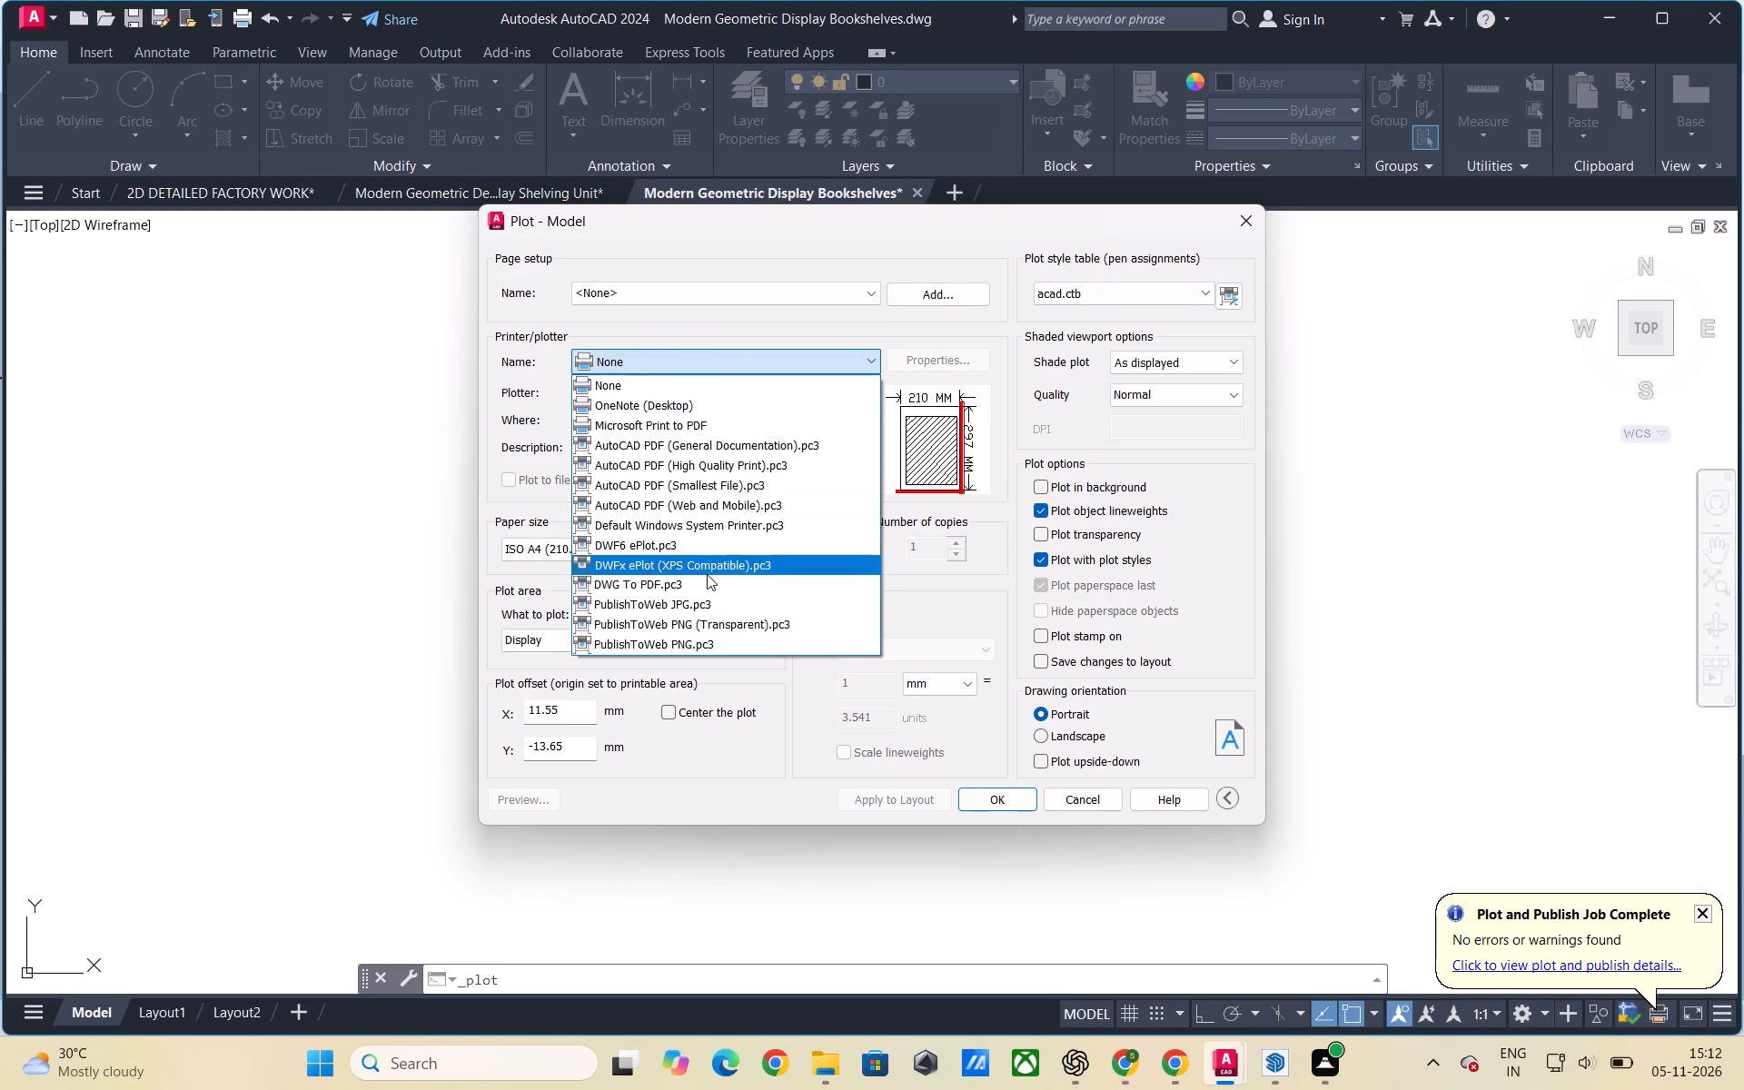
pyautogui.click(707, 581)
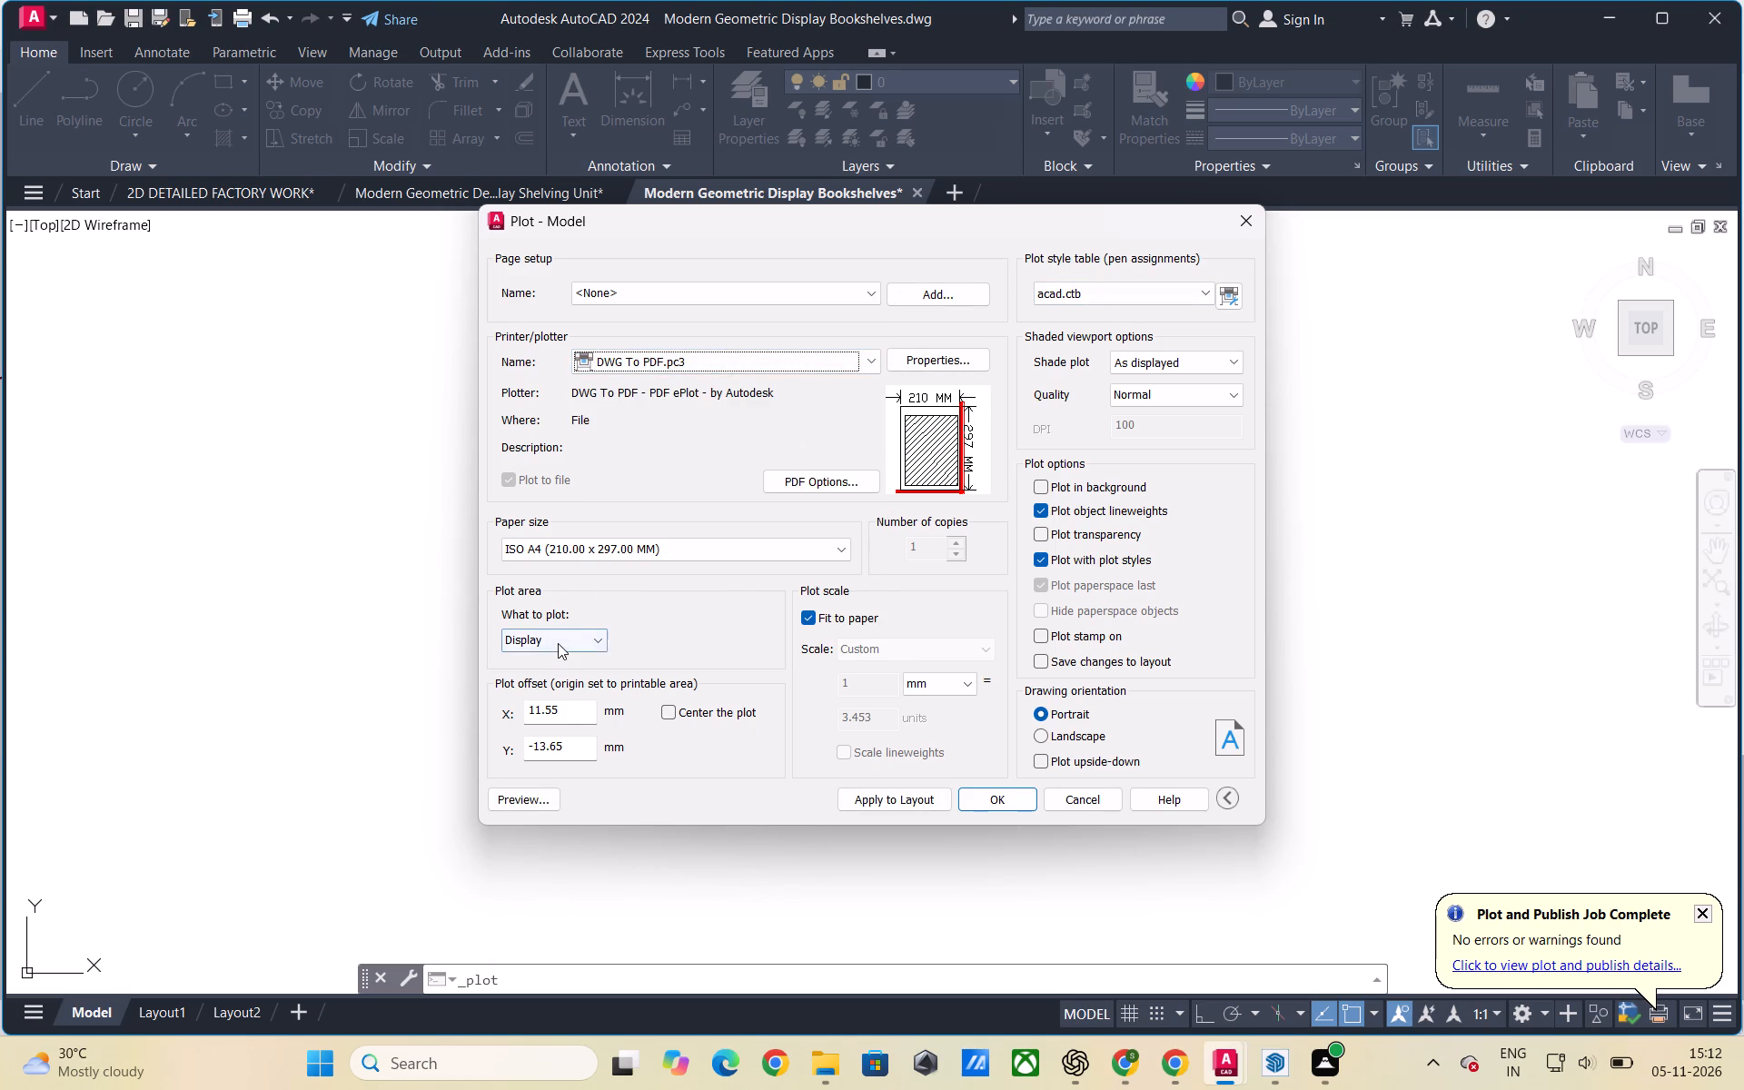
pyautogui.click(558, 643)
pyautogui.click(552, 700)
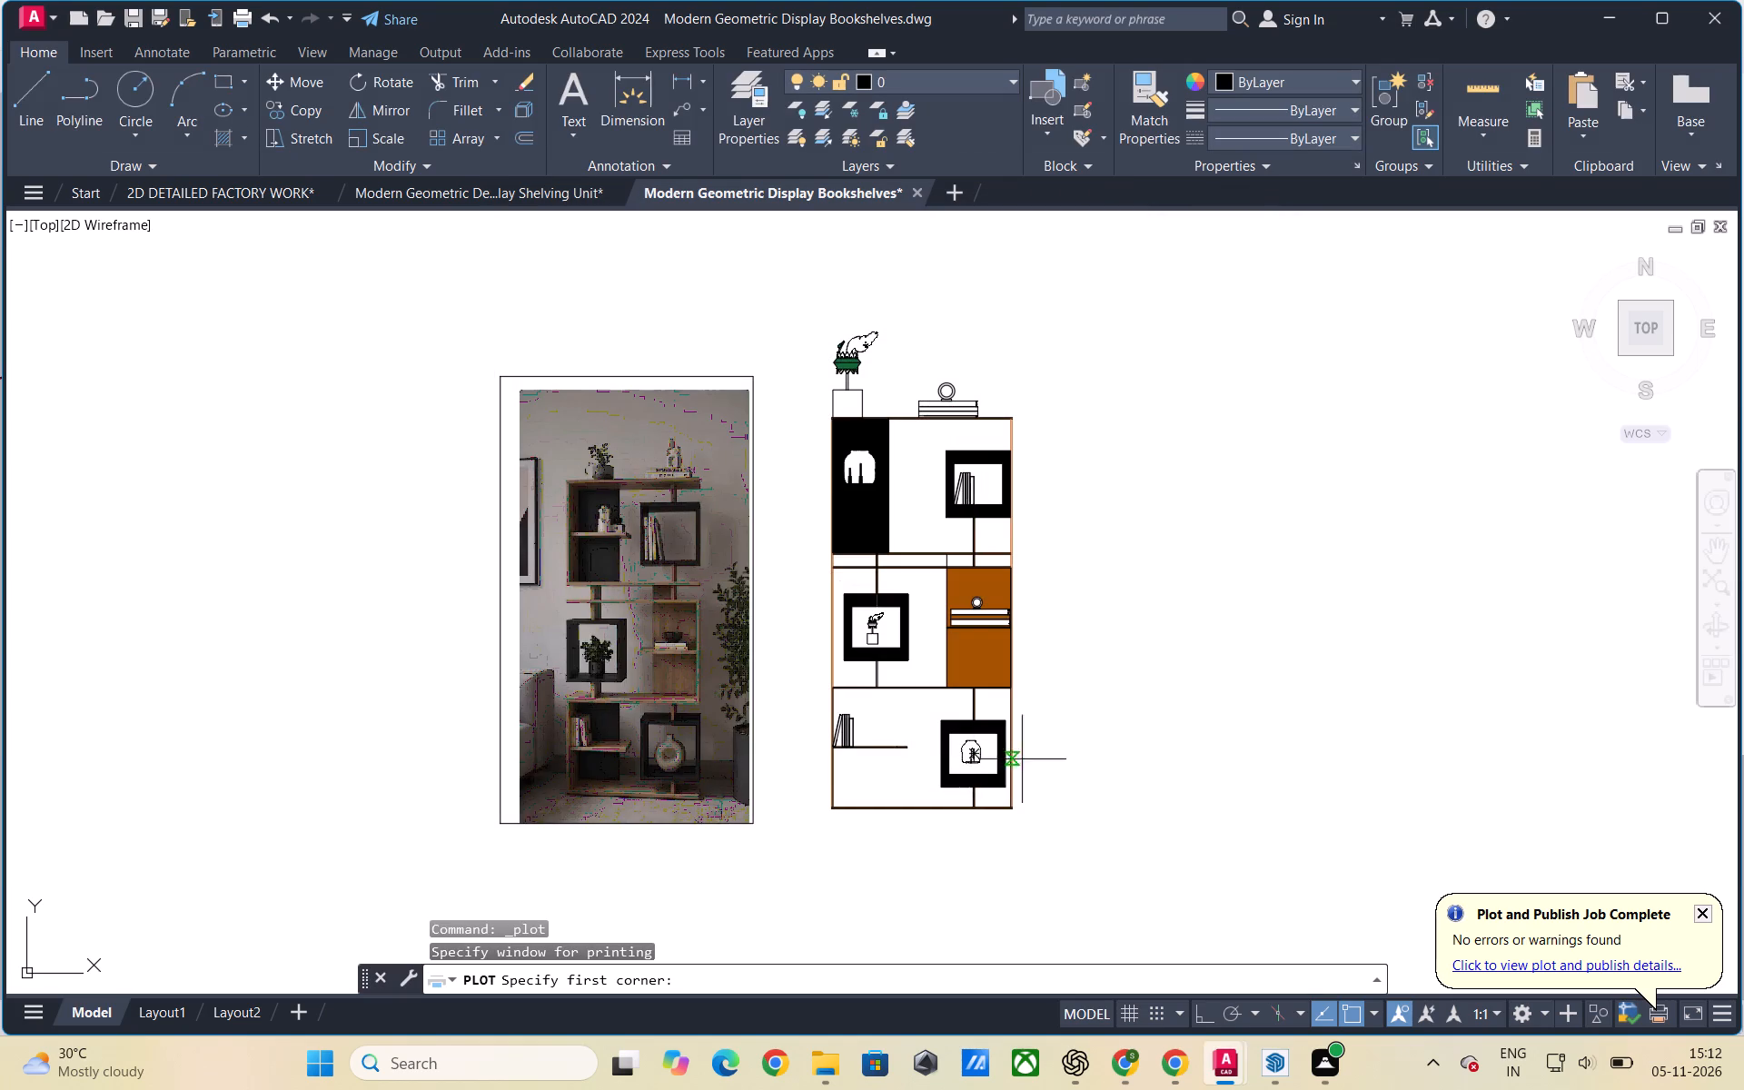
pyautogui.click(461, 308)
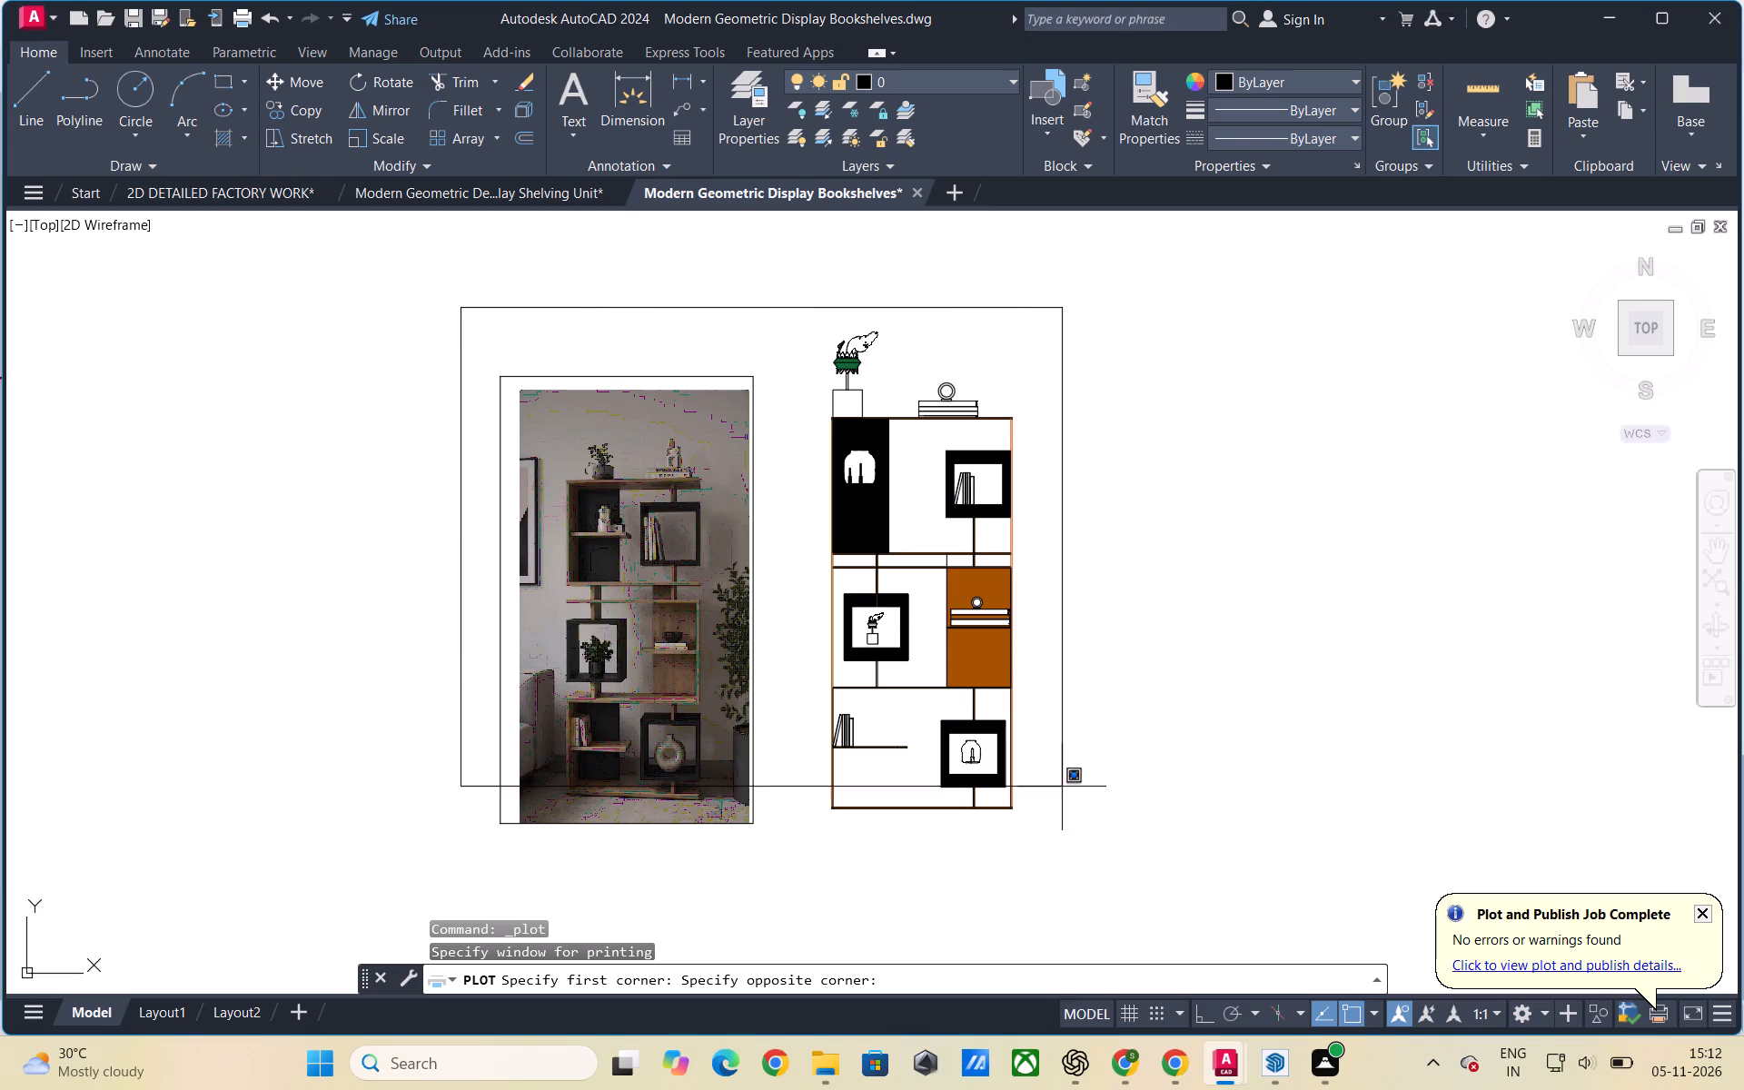
pyautogui.click(1078, 870)
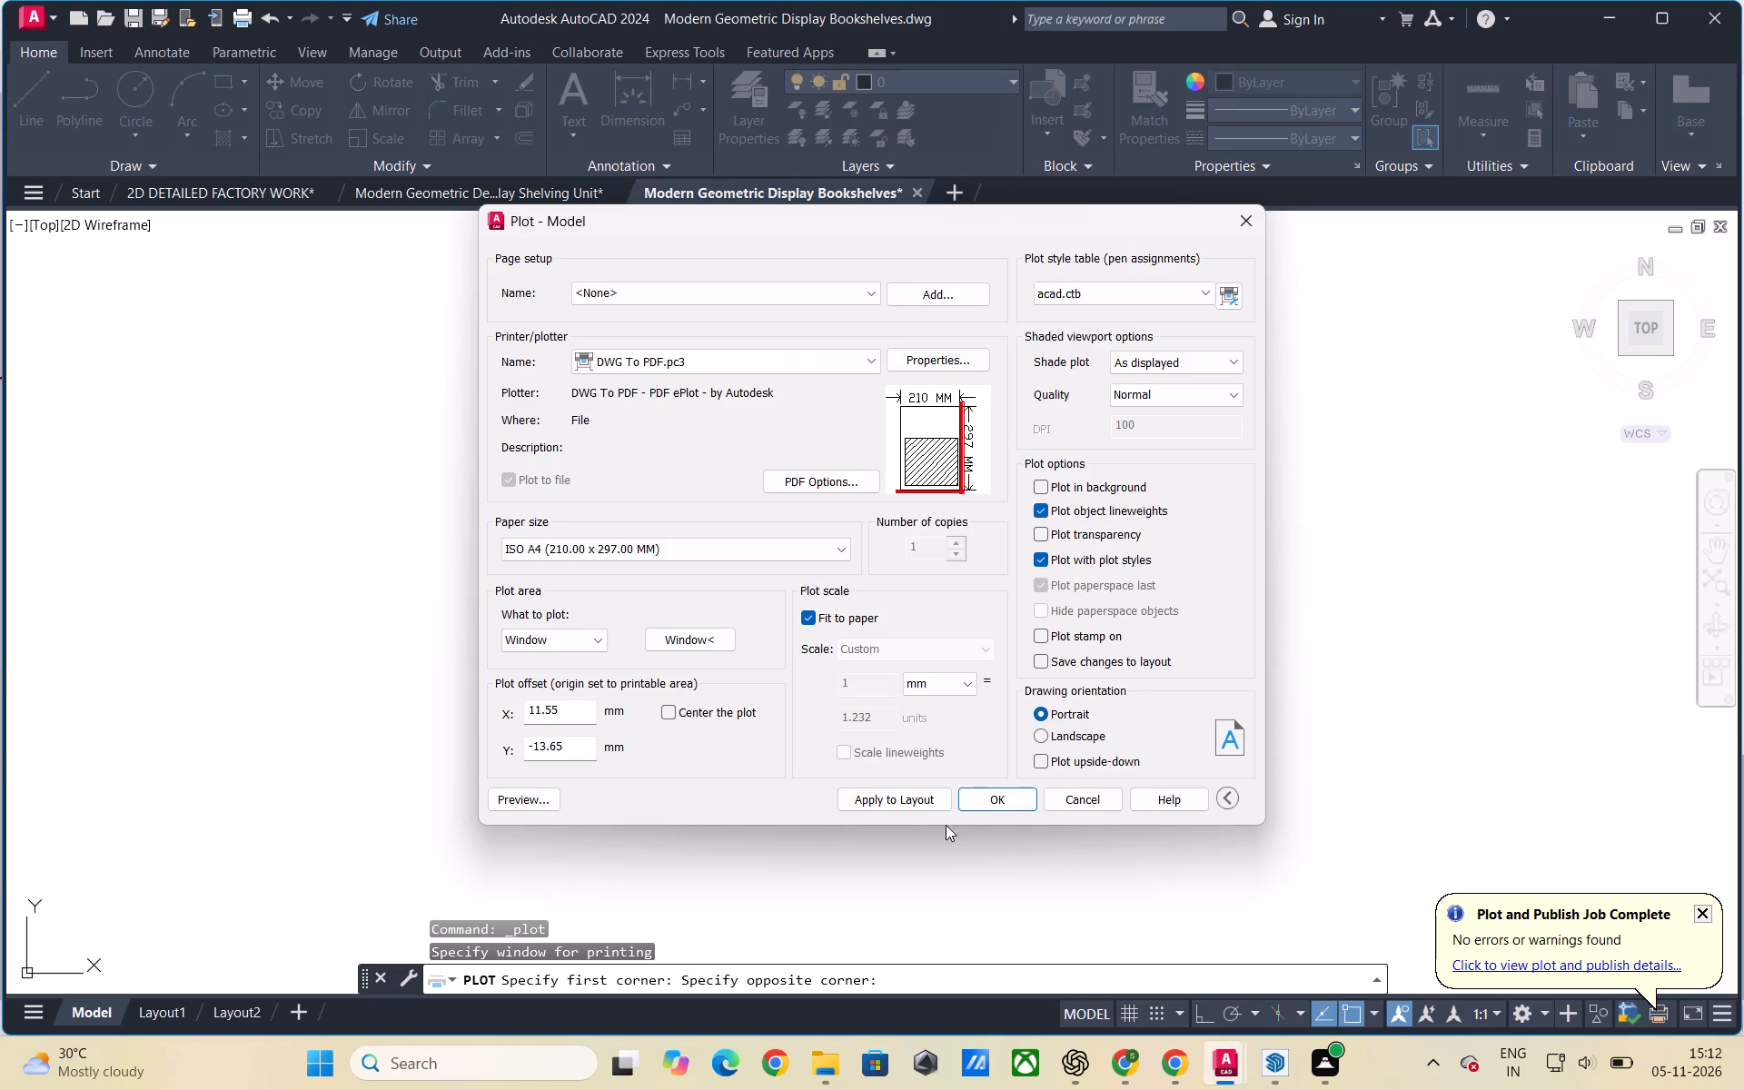
# Plot to the PDF file Modern Geometric Display Bookshelves-Model in the 5 TH folder, overwriting the existing file.
pyautogui.click(986, 798)
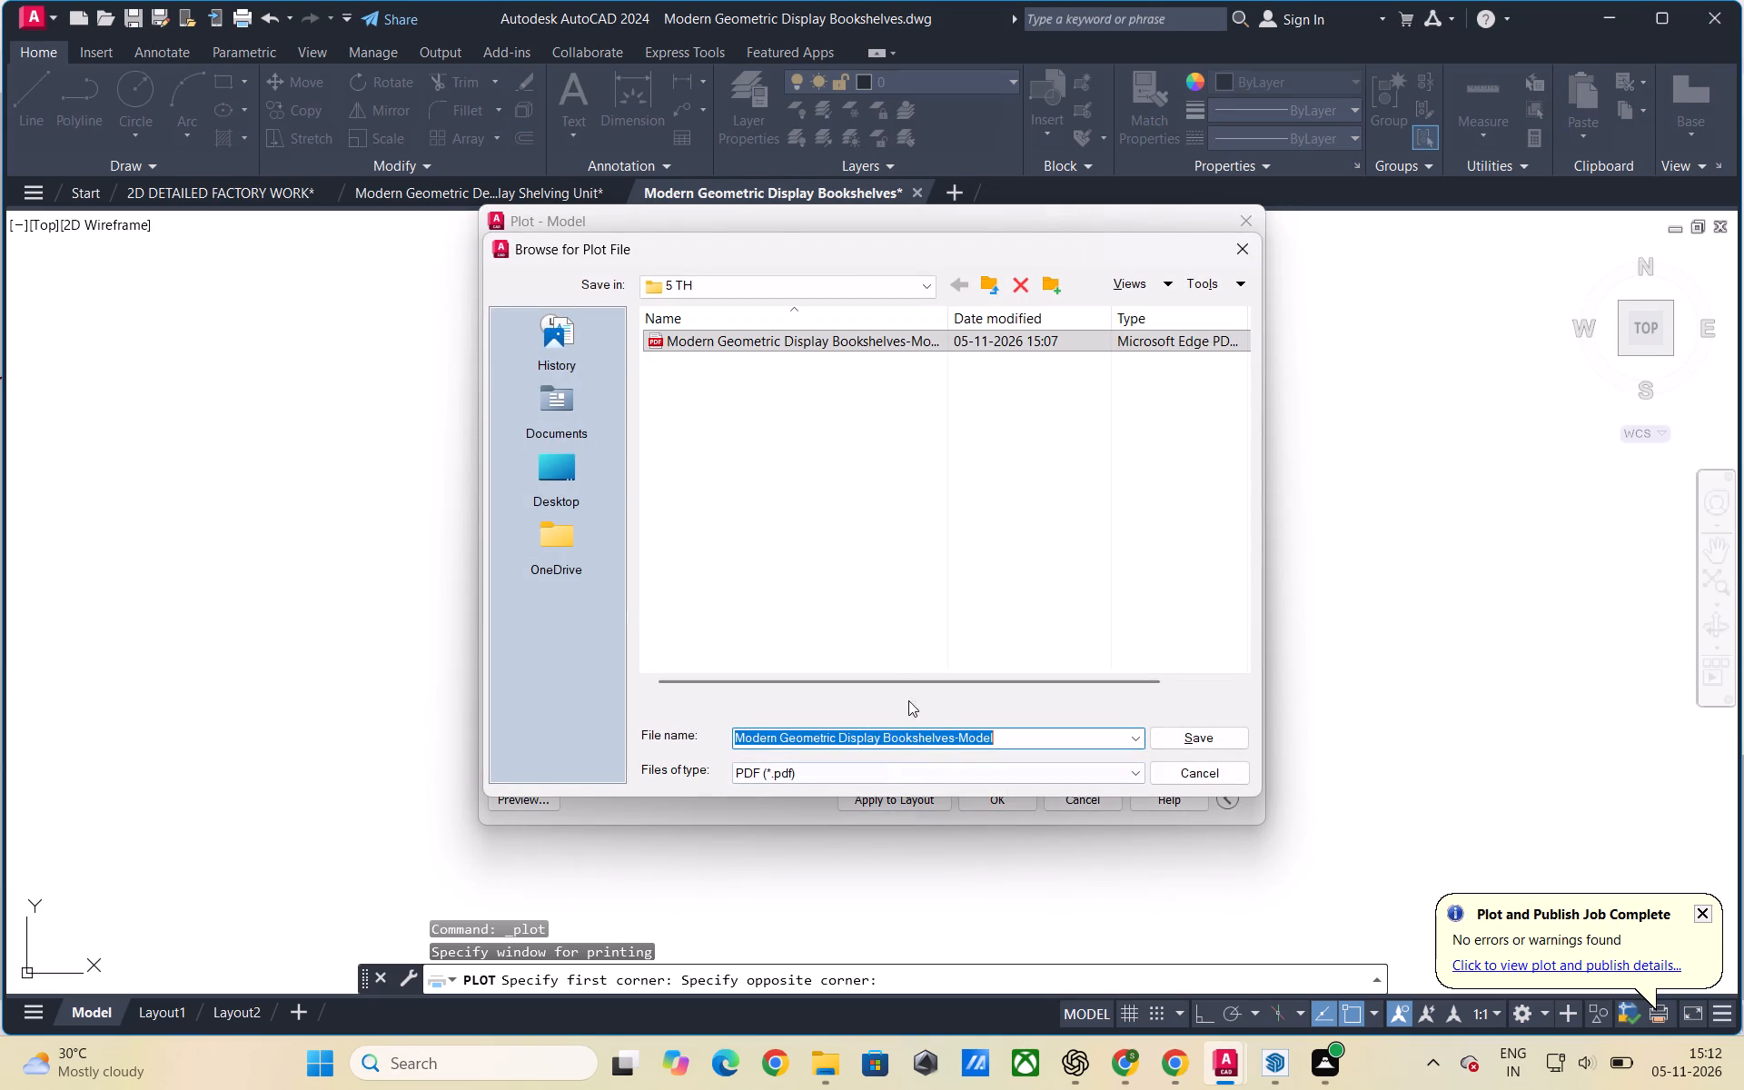
pyautogui.click(1216, 745)
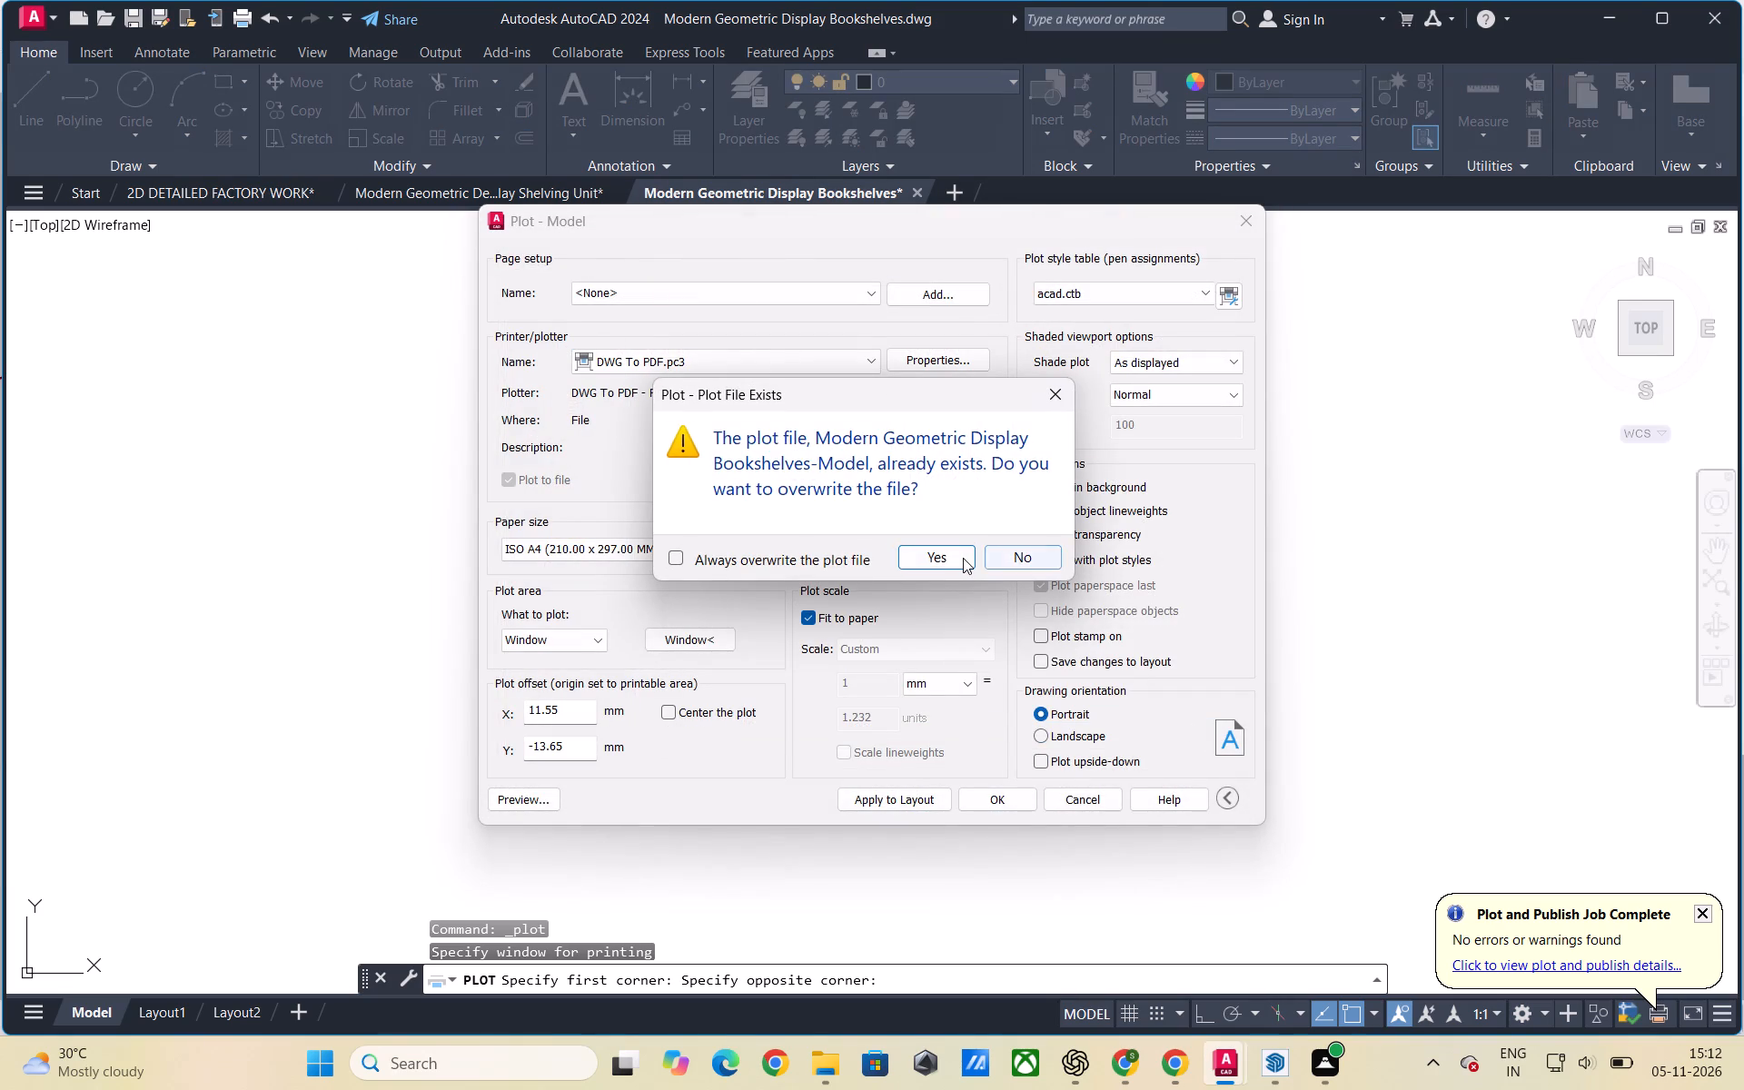
pyautogui.click(952, 558)
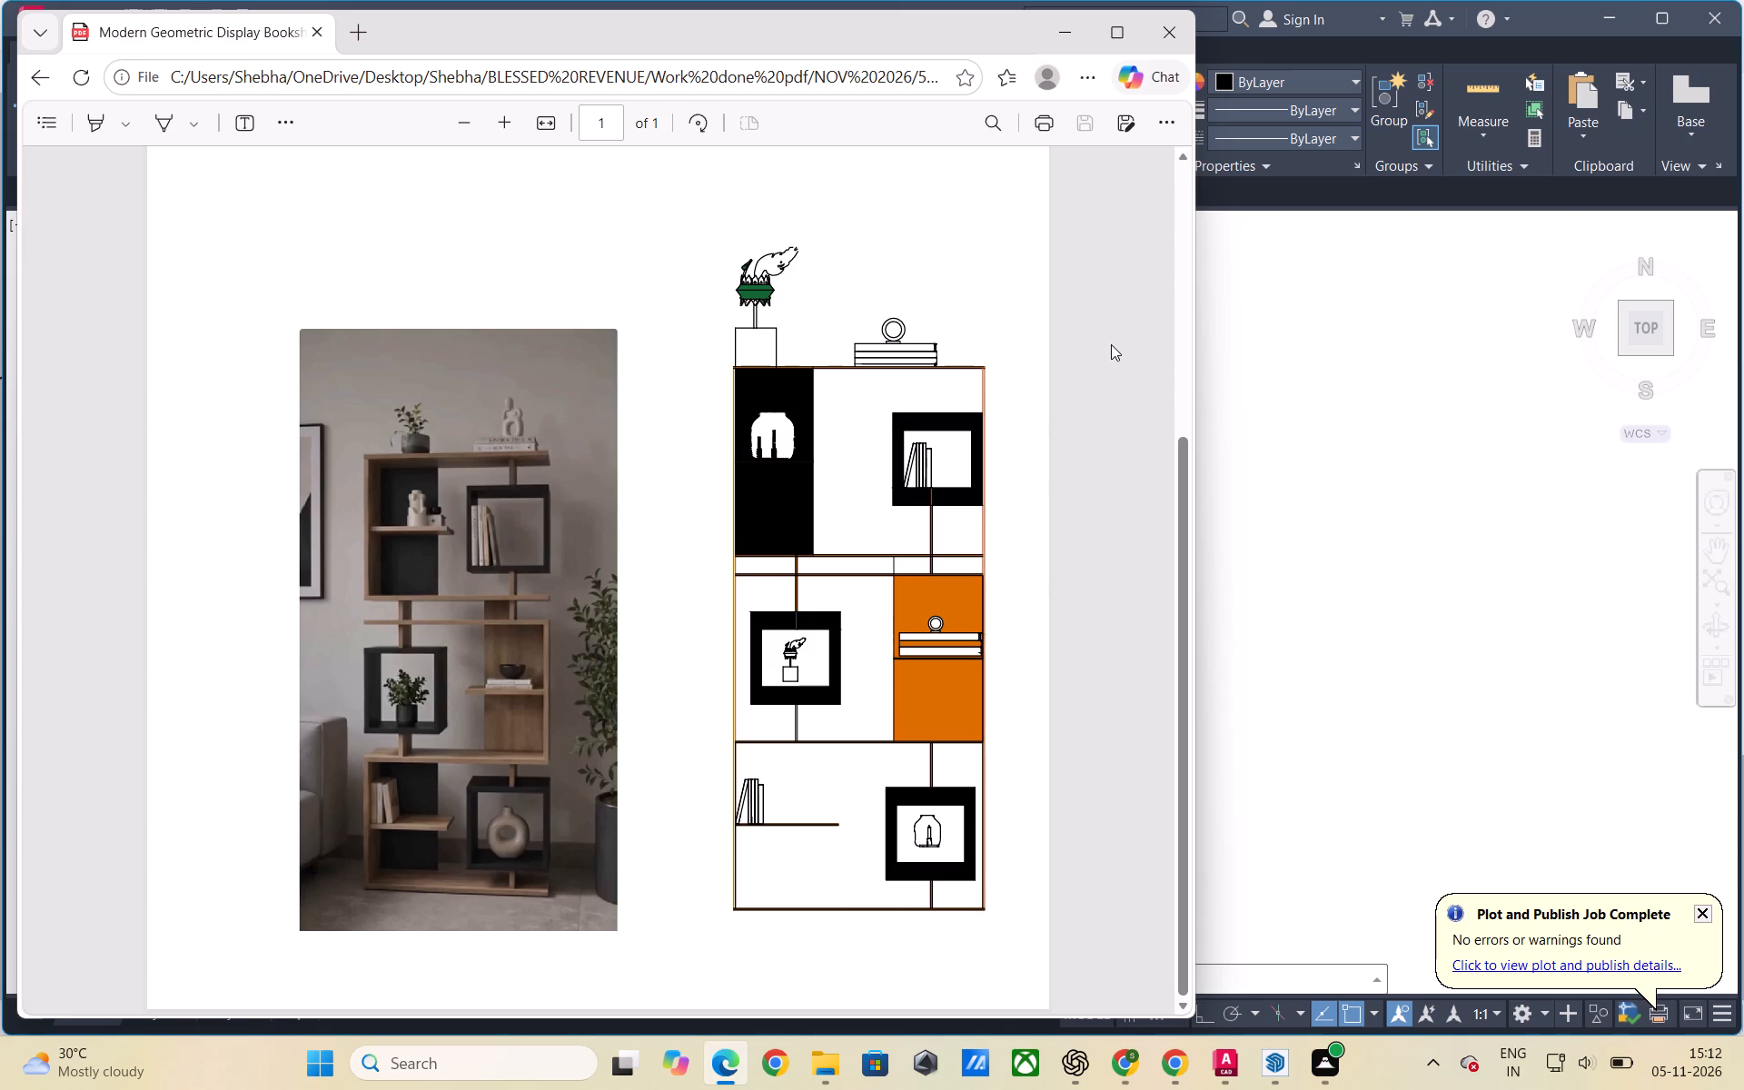
# Minimise the plotted PDF's Microsoft Edge window and the AutoCAD window.
pyautogui.click(1052, 26)
pyautogui.click(1602, 19)
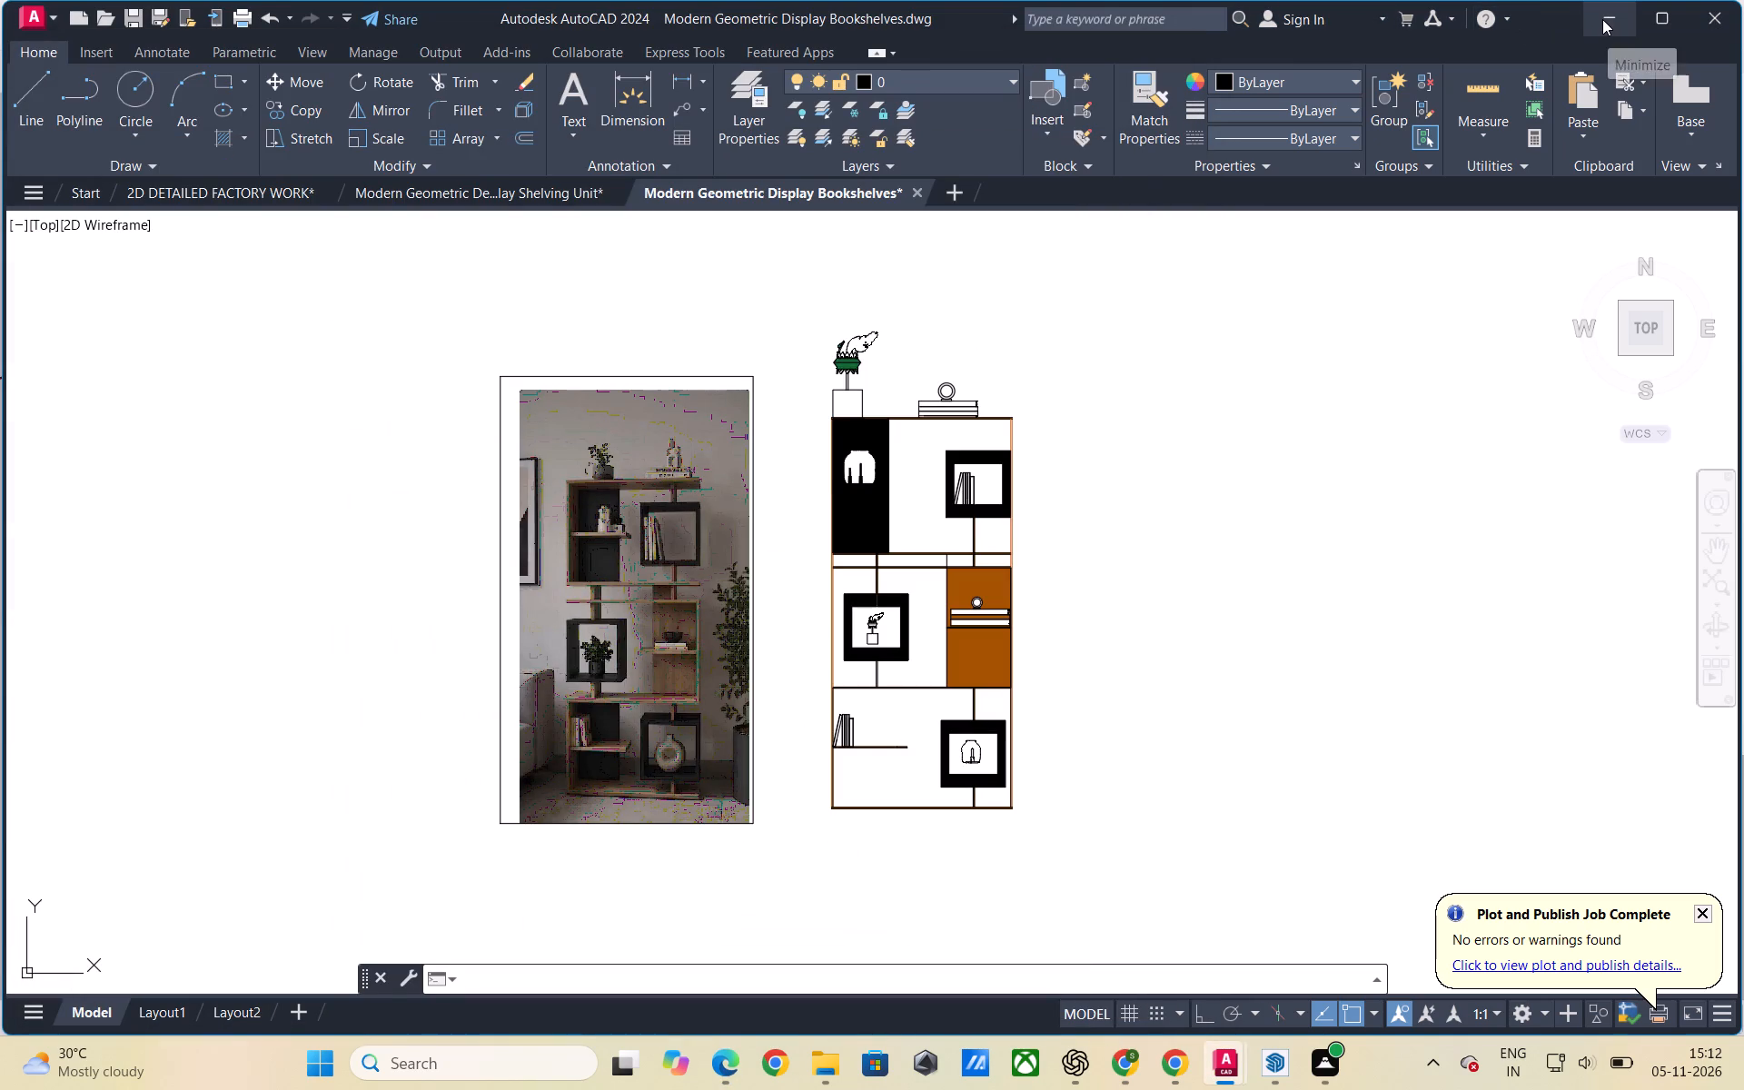